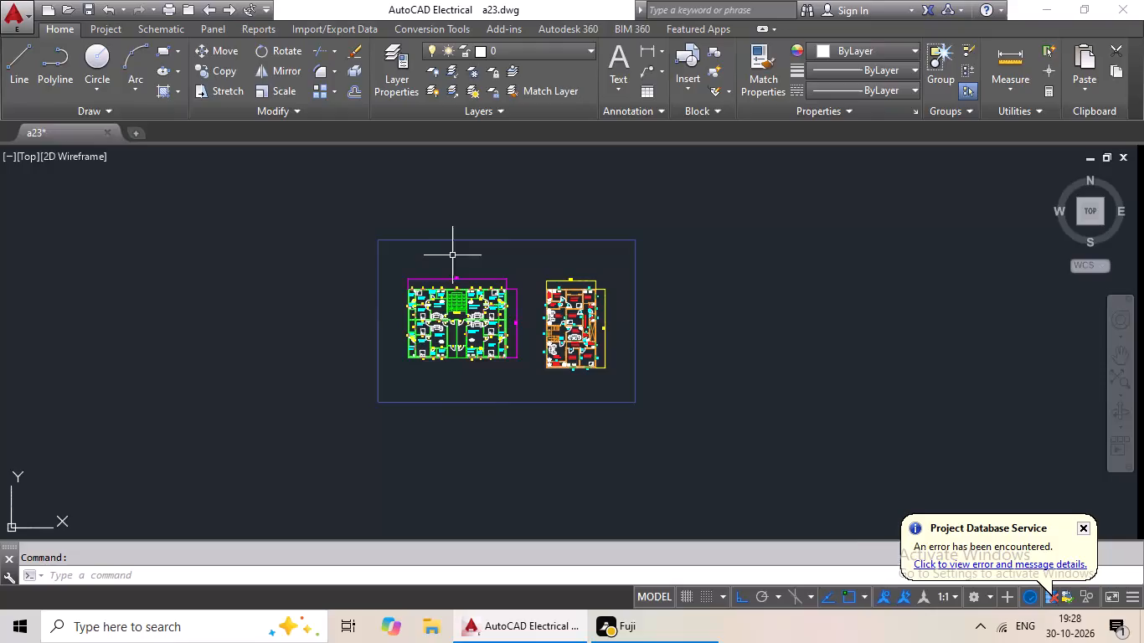
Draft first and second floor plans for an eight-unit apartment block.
Erase the entire existing drawing, including both floor plans and the surrounding frame.
scroll(426, 255, "up", 2)
scroll(426, 255, "down", 2)
left_click_drag(393, 206, 761, 306)
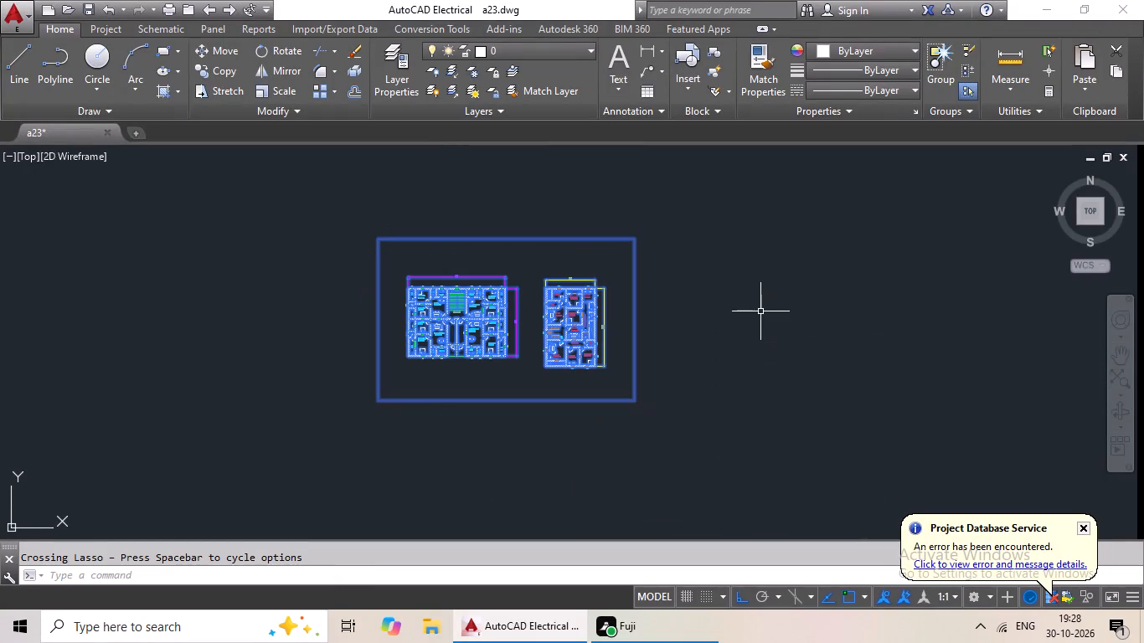
key("Delete")
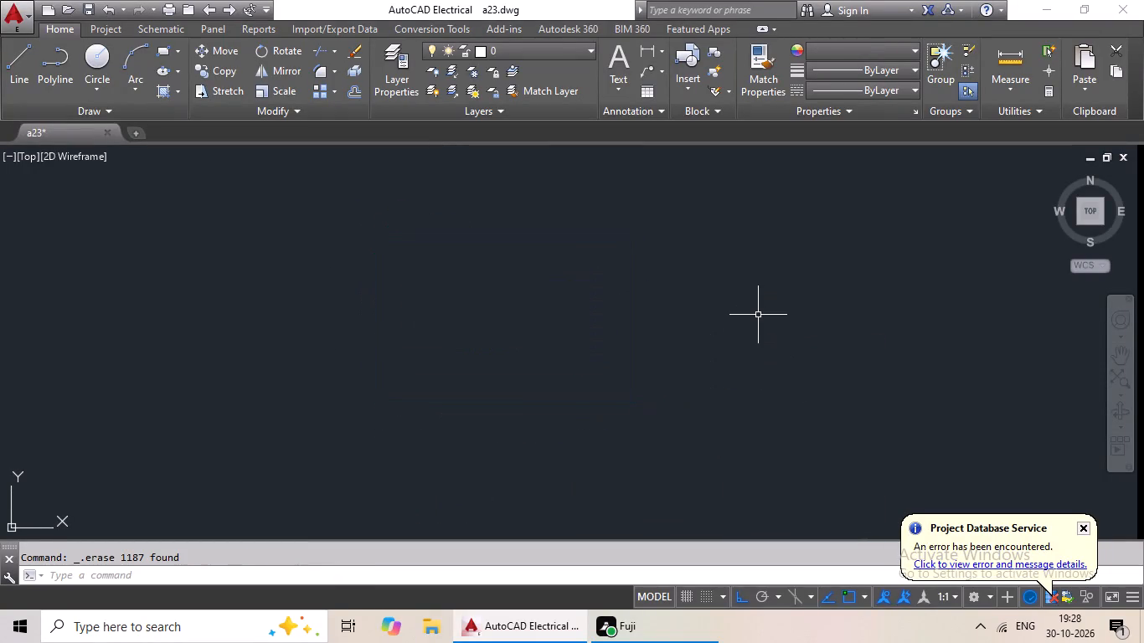
Draw a horizontal line 54' long as the top edge of a new building outline.
left_click(21, 82)
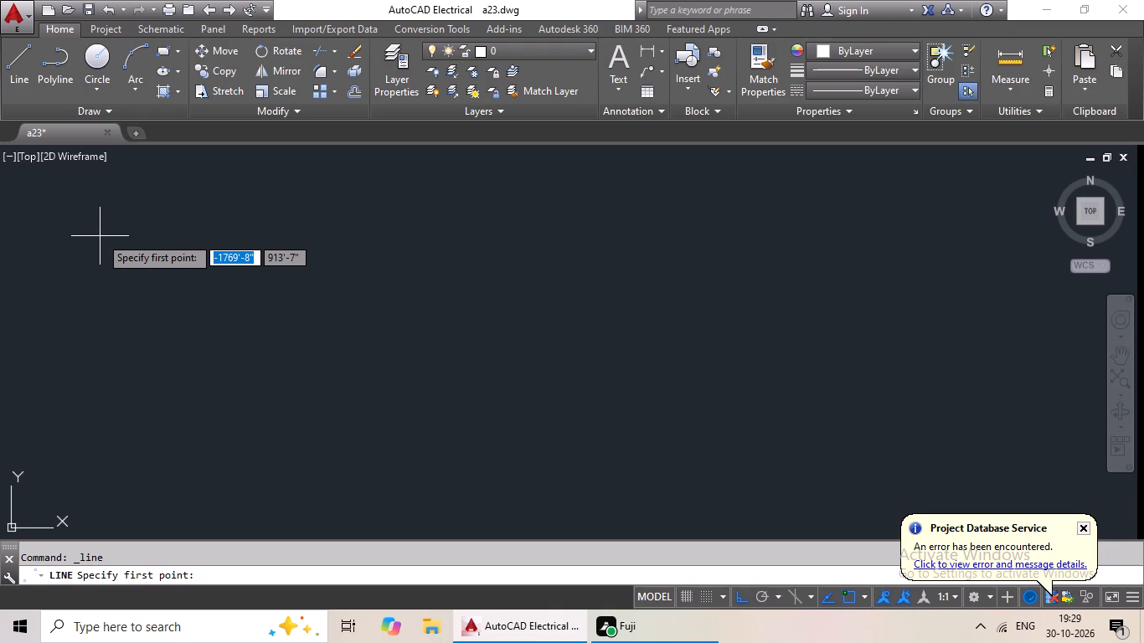
left_click(21, 75)
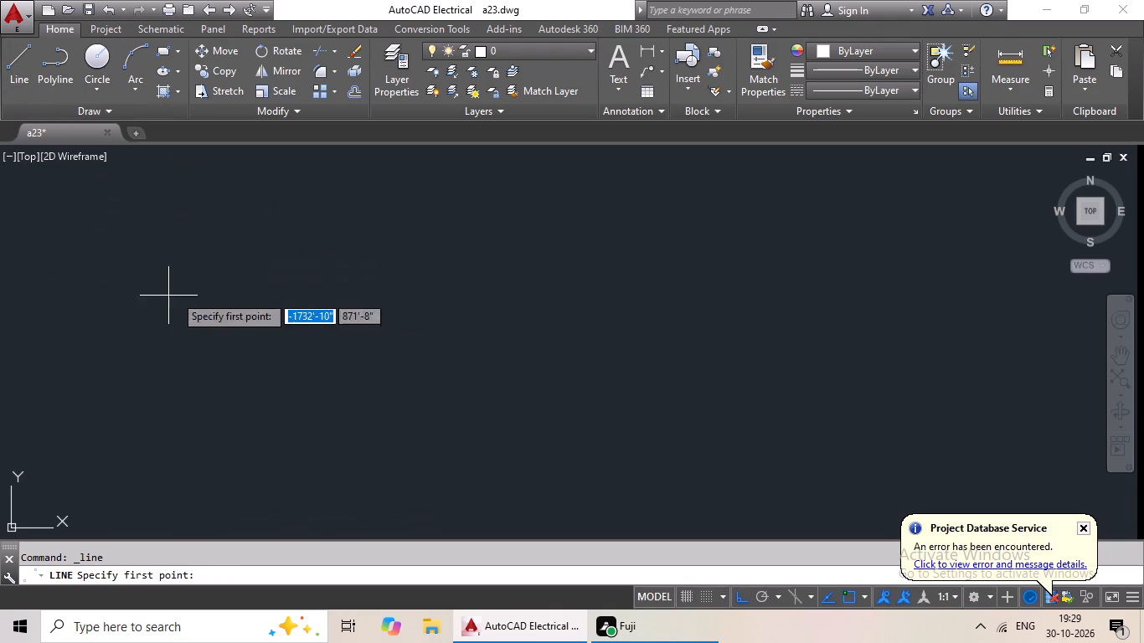
left_click(162, 224)
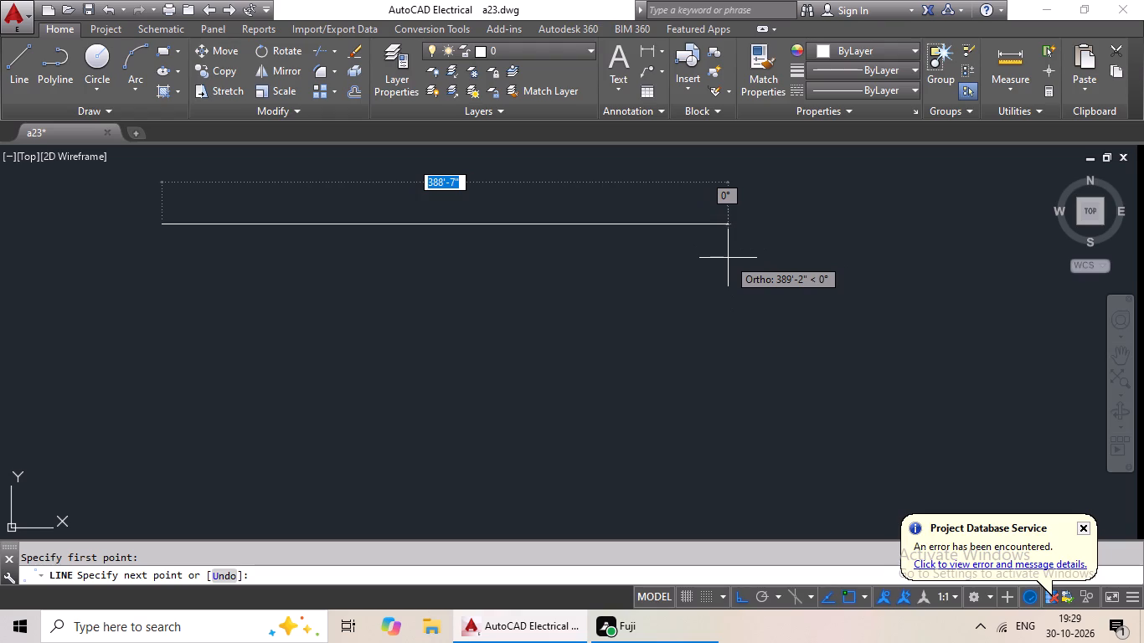
type("54'")
key("Return")
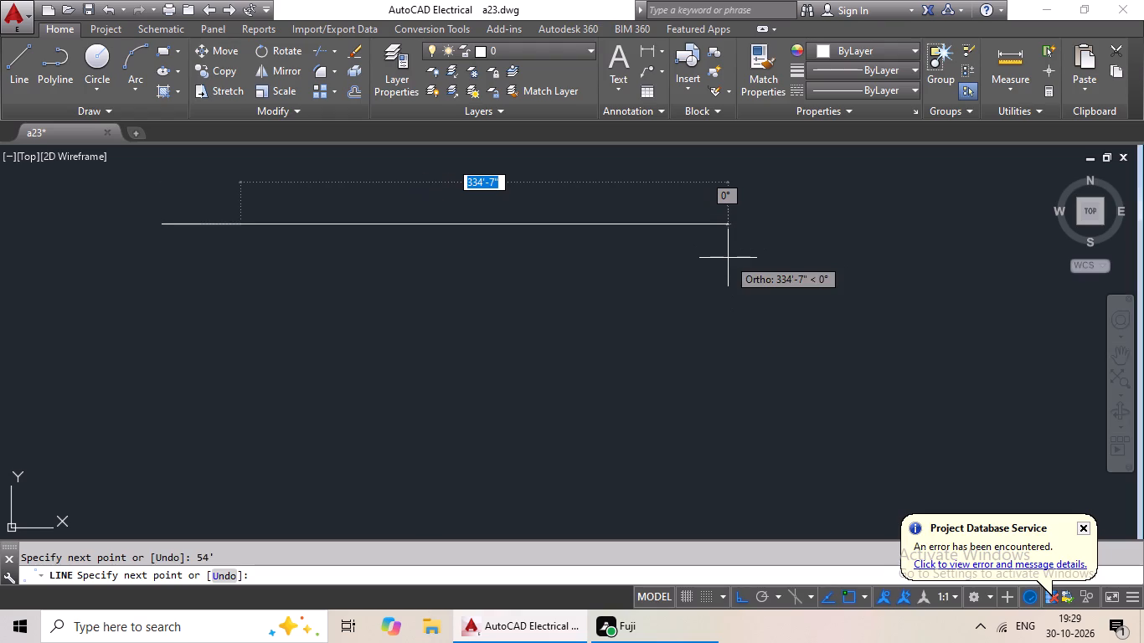
middle_click_drag(214, 407, 324, 376)
middle_click(339, 374)
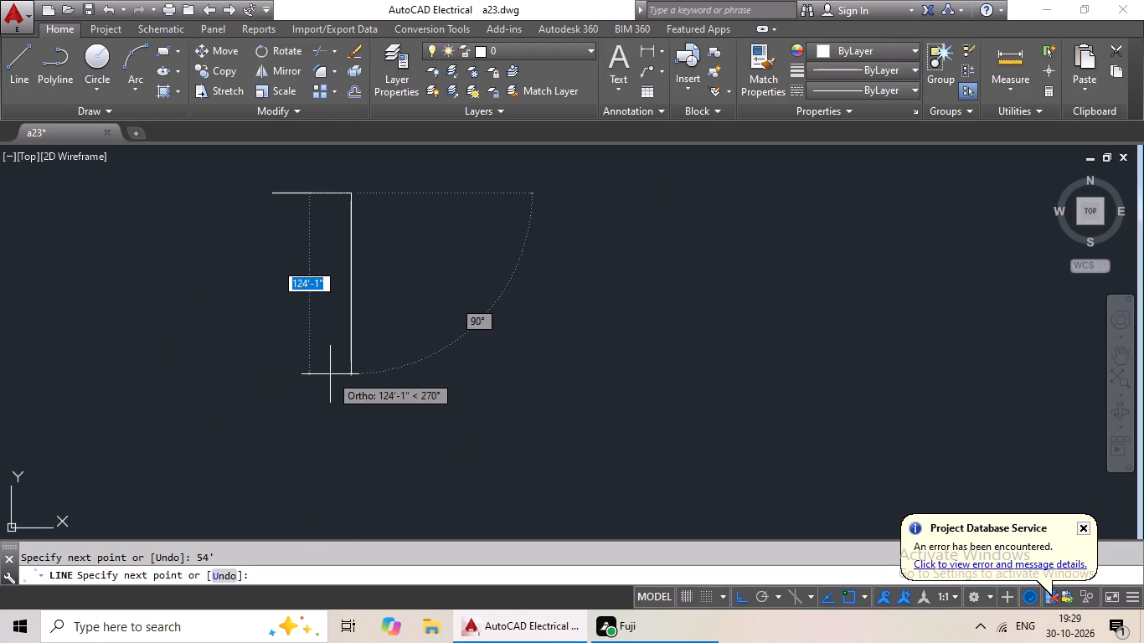
key("Escape")
Turn on command log recording with LOGFILEON.
type("lo")
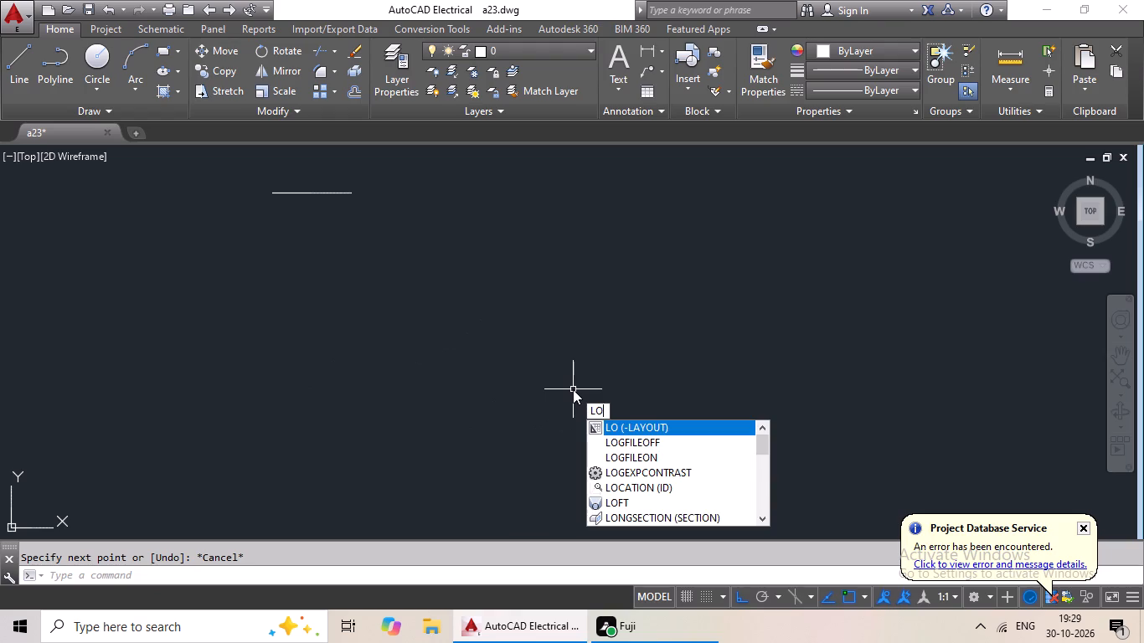
key("g")
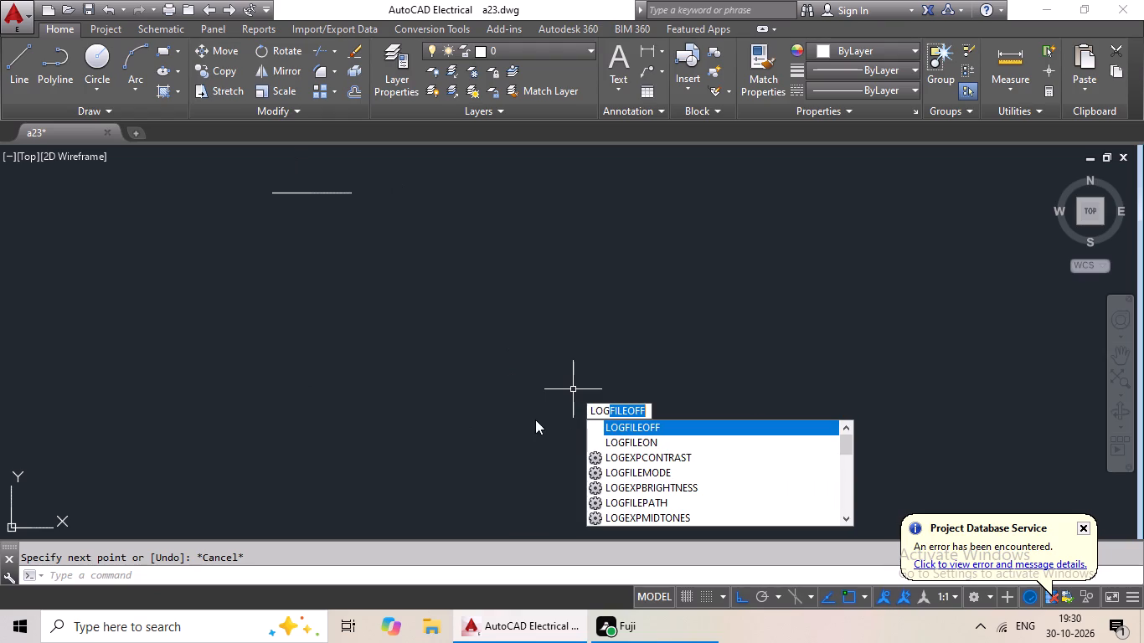
left_click(626, 436)
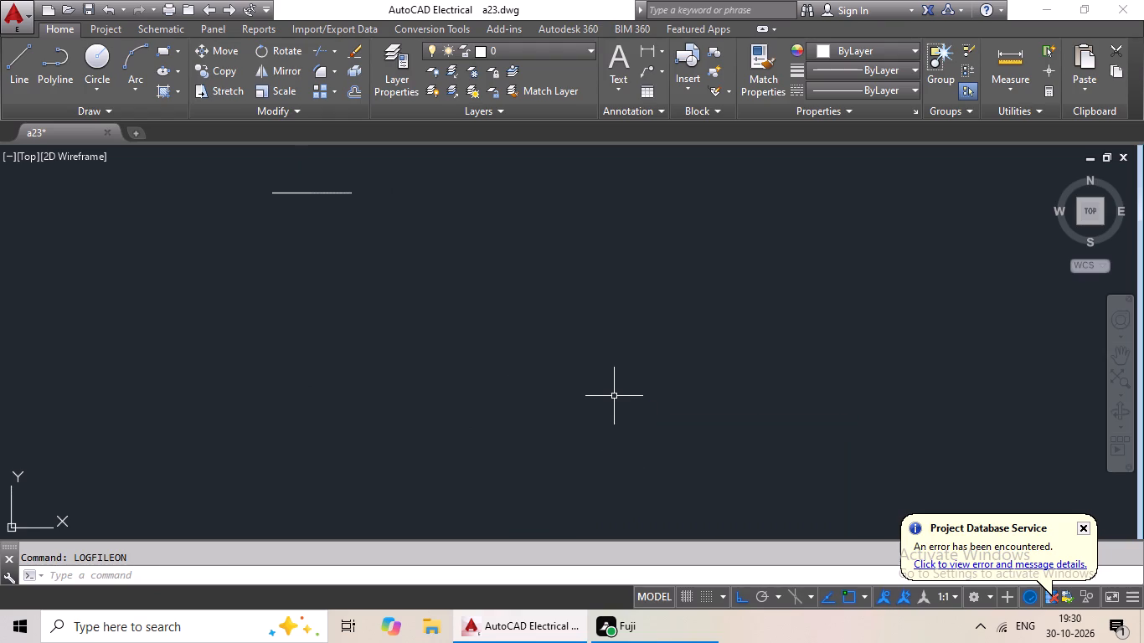
Complete the rectangle with lines 74' down from the top edge's right end, 54' left, and back up to its left end.
left_click(11, 80)
scroll(350, 180, "up", 1)
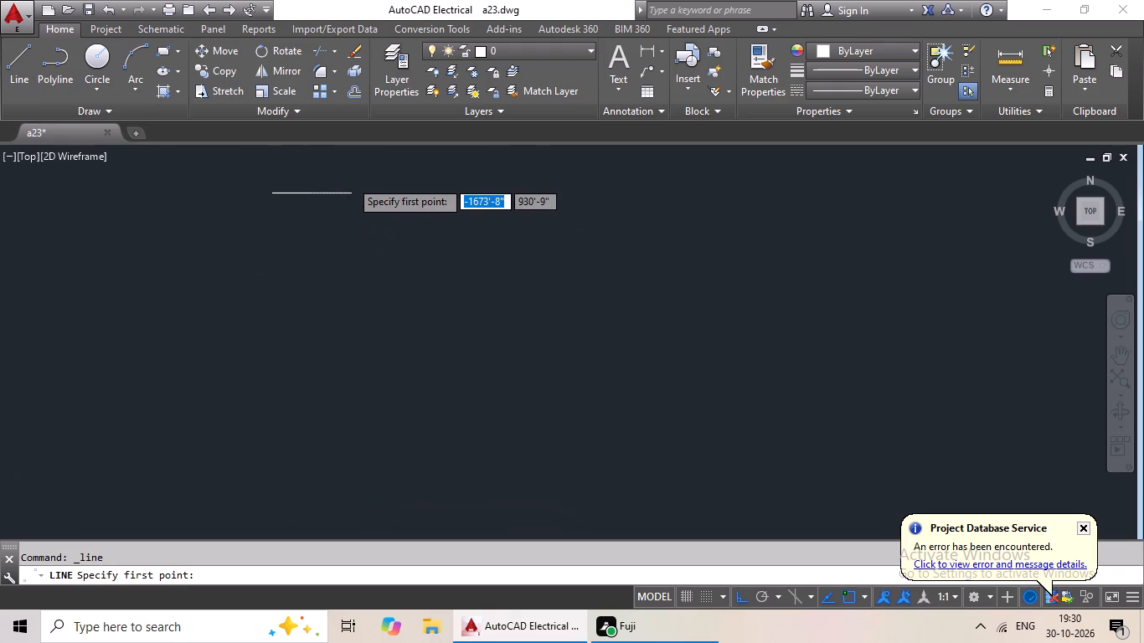
middle_click_drag(353, 204, 392, 272)
scroll(375, 265, "up", 1)
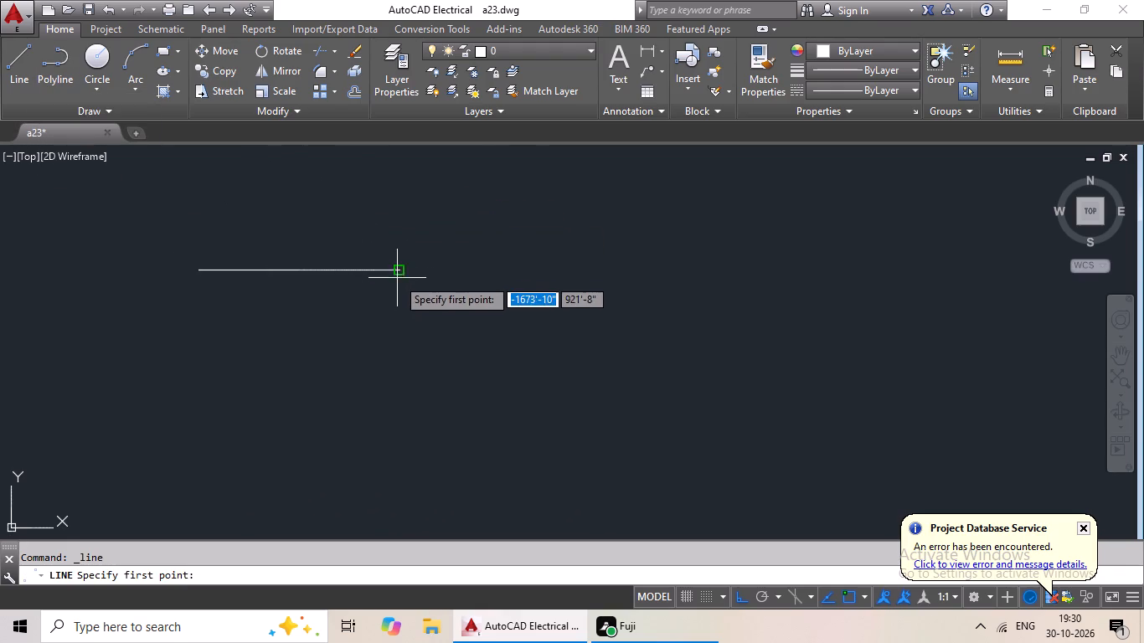
left_click_drag(397, 271, 397, 285)
middle_click_drag(371, 457, 372, 455)
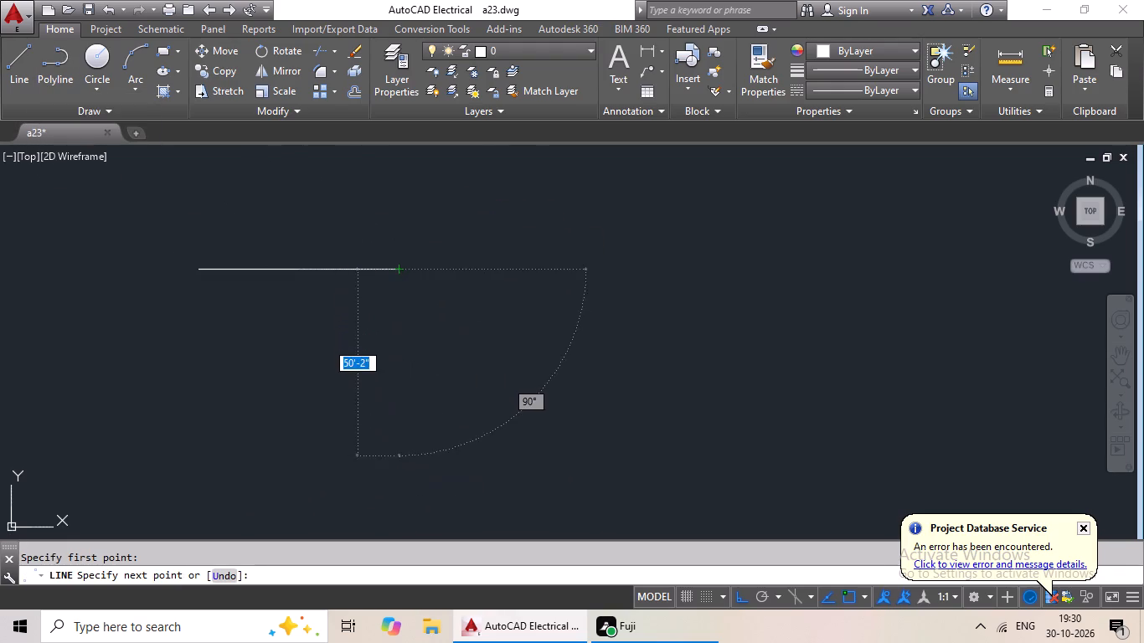
middle_click_drag(372, 455, 399, 417)
scroll(408, 404, "down", 1)
middle_click_drag(408, 404, 425, 353)
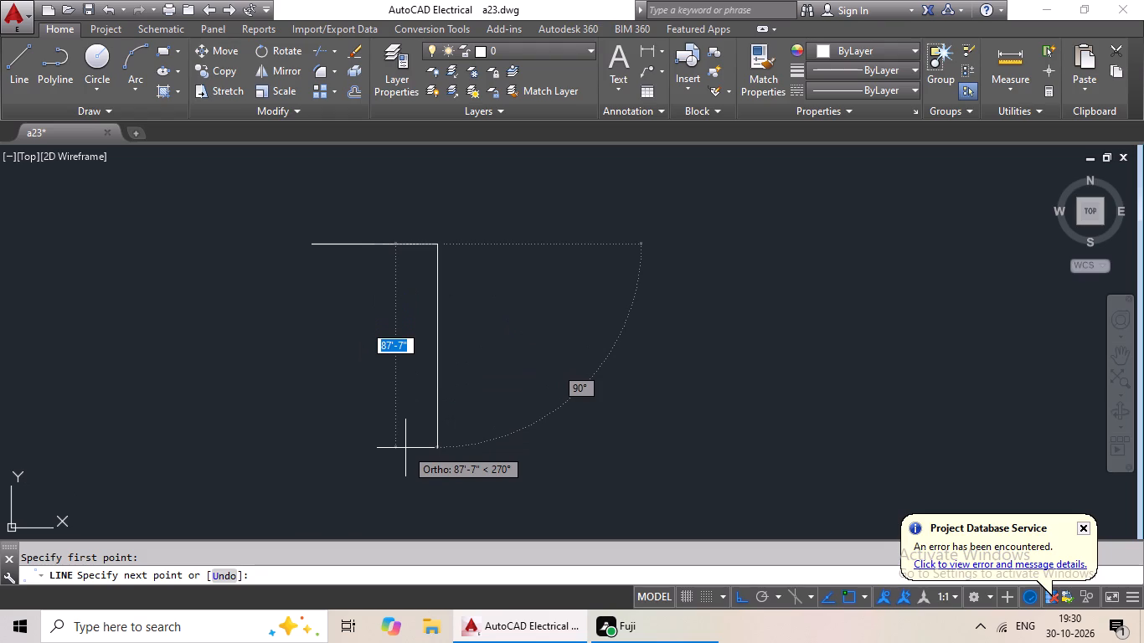
type("74'")
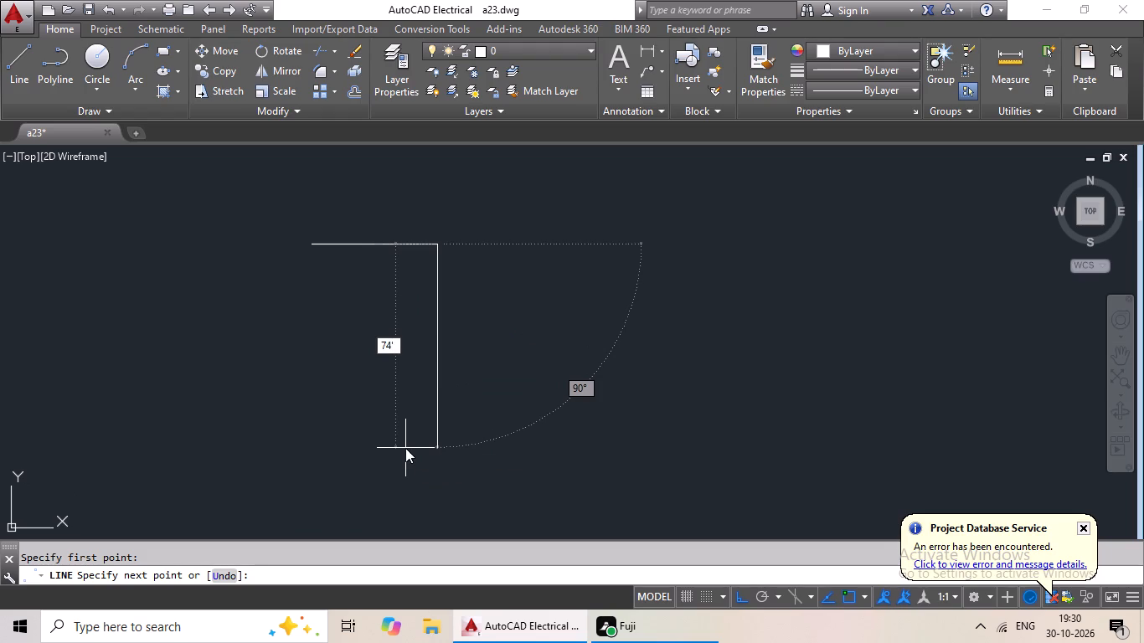
key("Return")
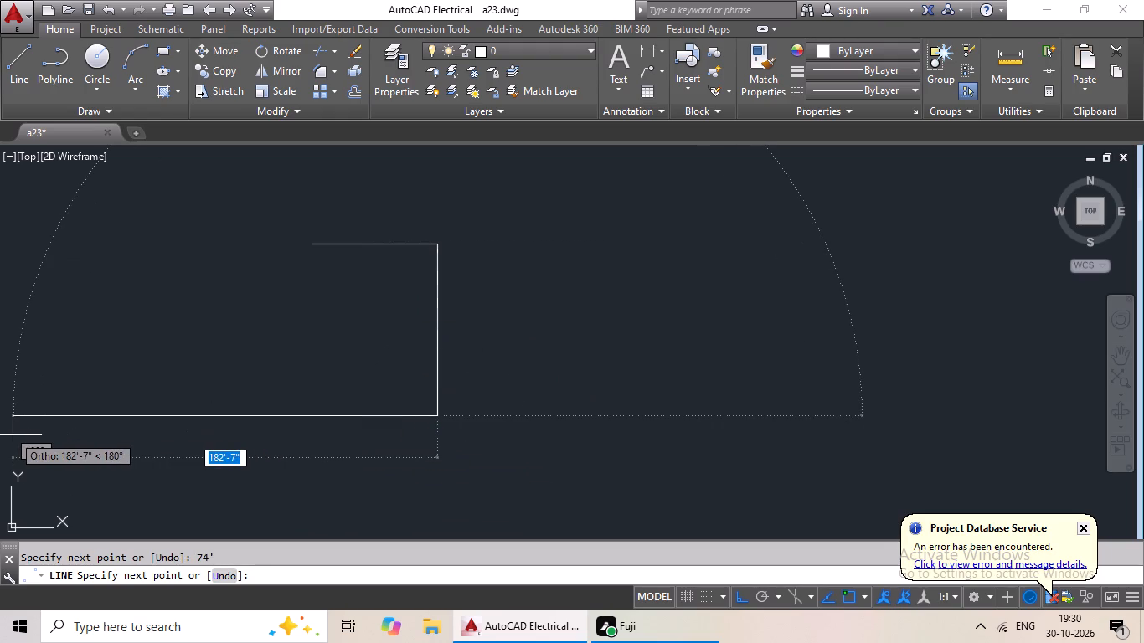
type("54'")
key("Return")
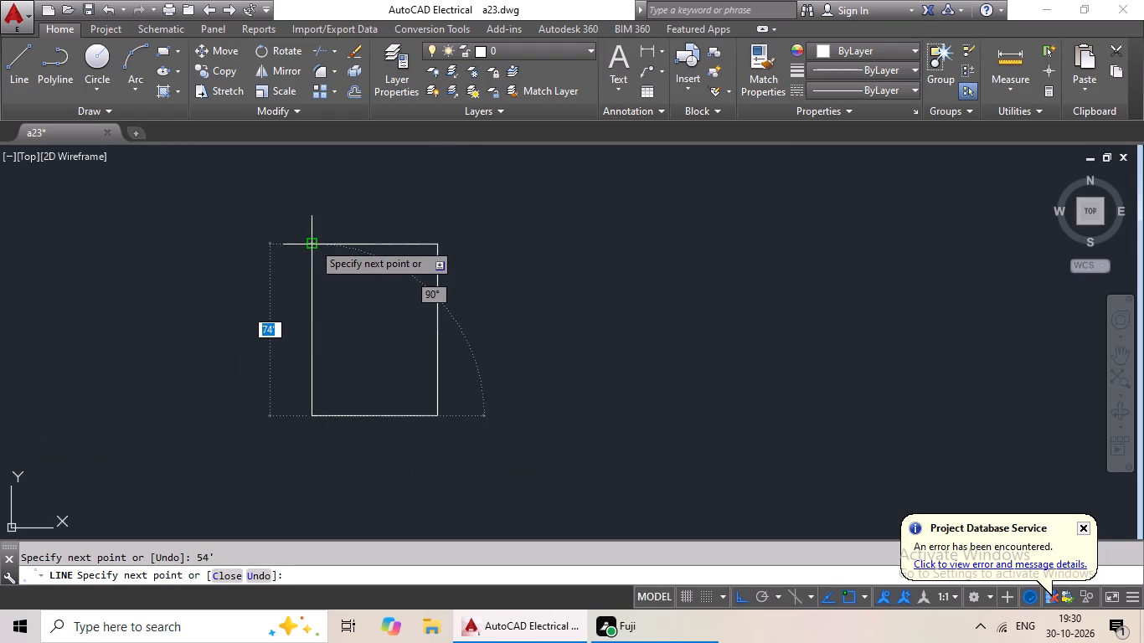
left_click_drag(312, 242, 338, 266)
key("Escape")
key("Escape")
key("Escape")
Offset all four sides of the rectangle inward by 9" to form the outer walls.
scroll(415, 221, "up", 2)
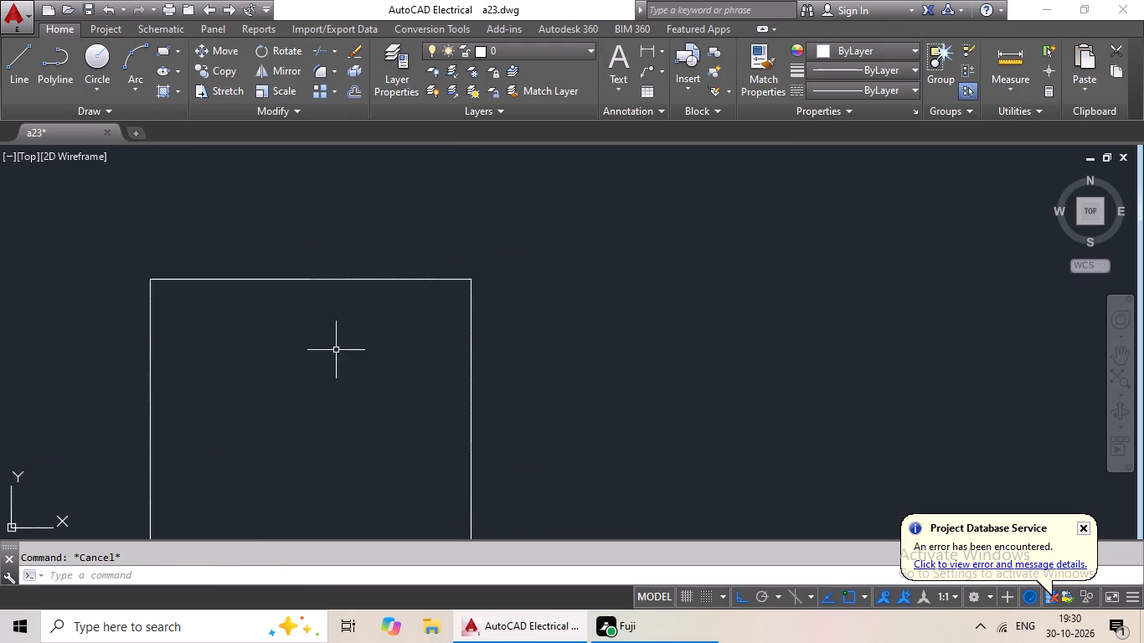
middle_click_drag(306, 383, 466, 296)
scroll(465, 301, "up", 1)
scroll(465, 301, "down", 1)
middle_click_drag(465, 301, 423, 286)
middle_click(420, 285)
key("Escape")
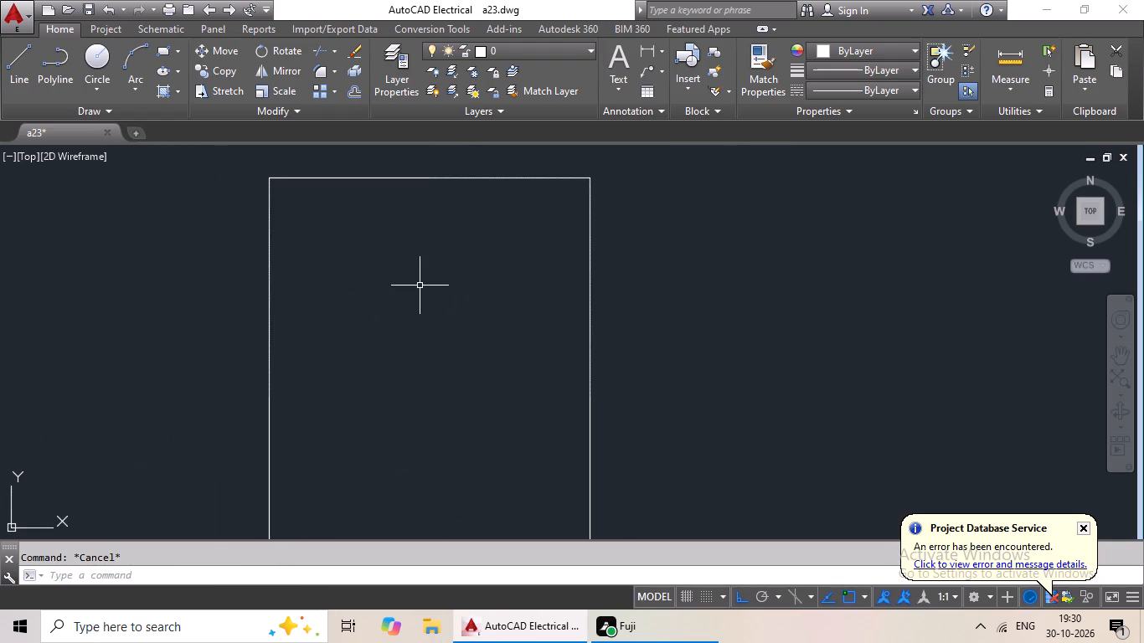
key("Escape")
key("o")
key("Return")
key("9")
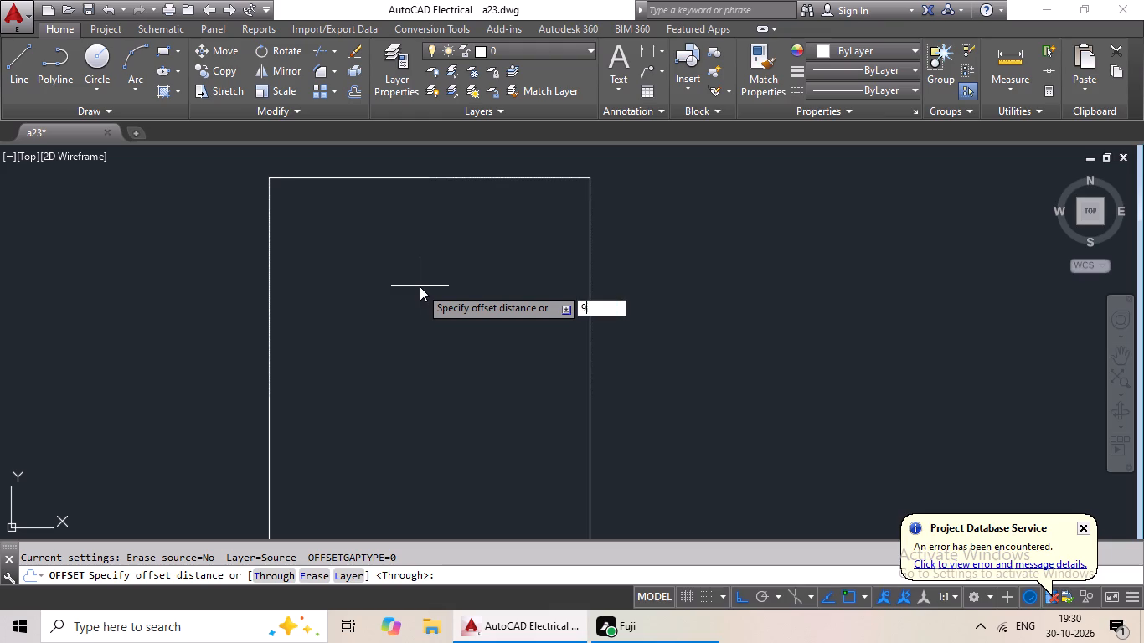
key("shift+quotedbl")
key("Return")
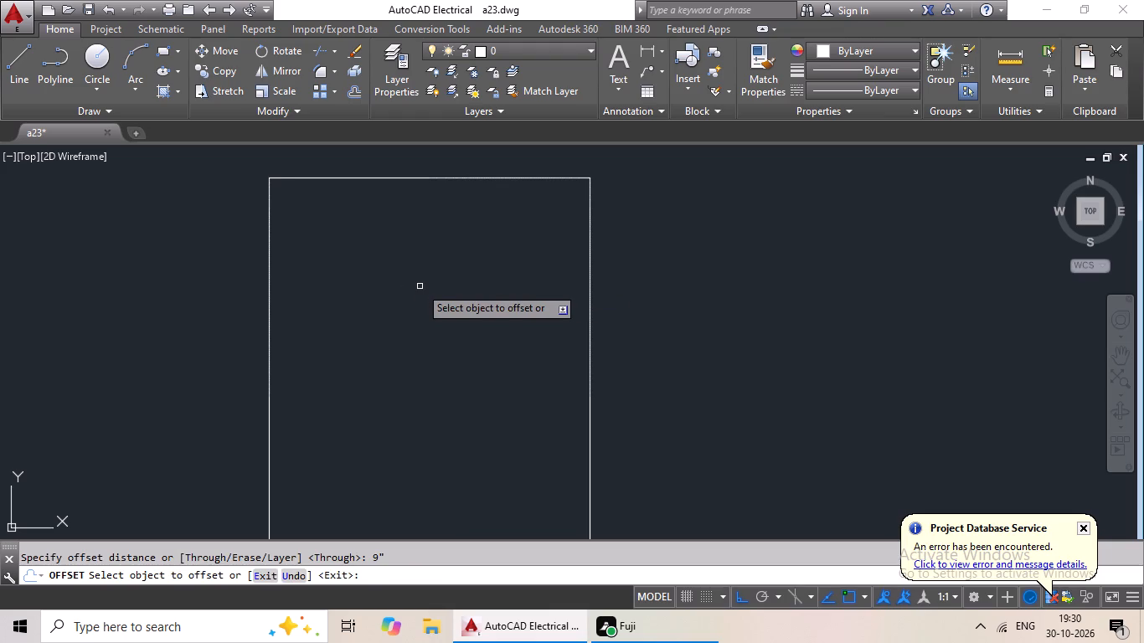
left_click_drag(271, 336, 328, 337)
left_click_drag(330, 337, 350, 318)
left_click_drag(444, 179, 439, 206)
left_click(439, 208)
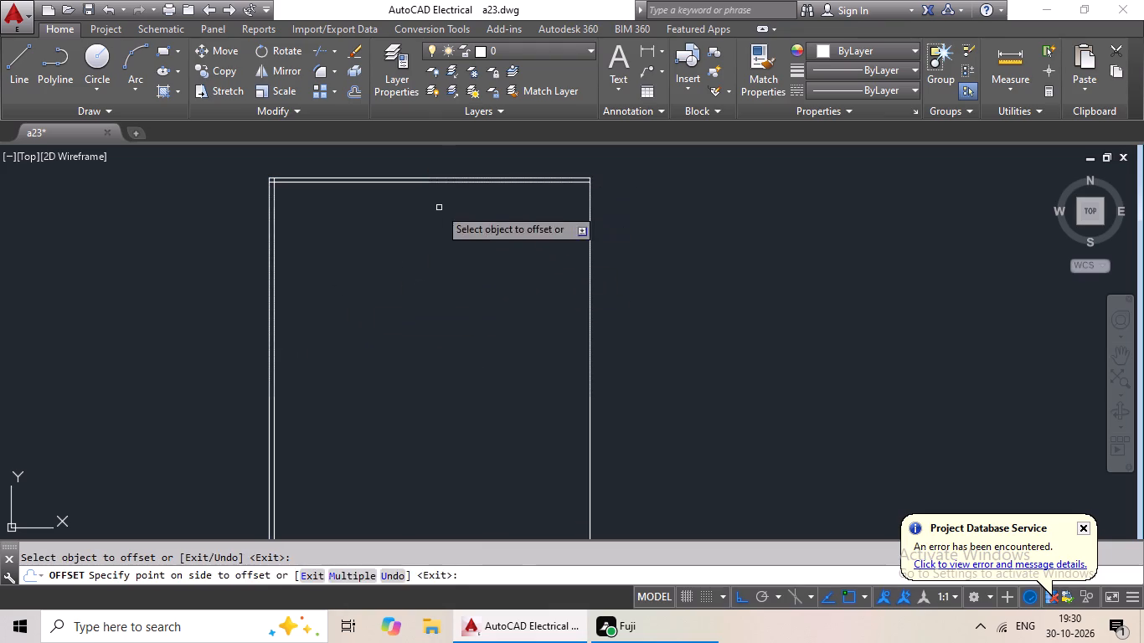
left_click_drag(589, 220, 569, 229)
left_click_drag(523, 238, 523, 246)
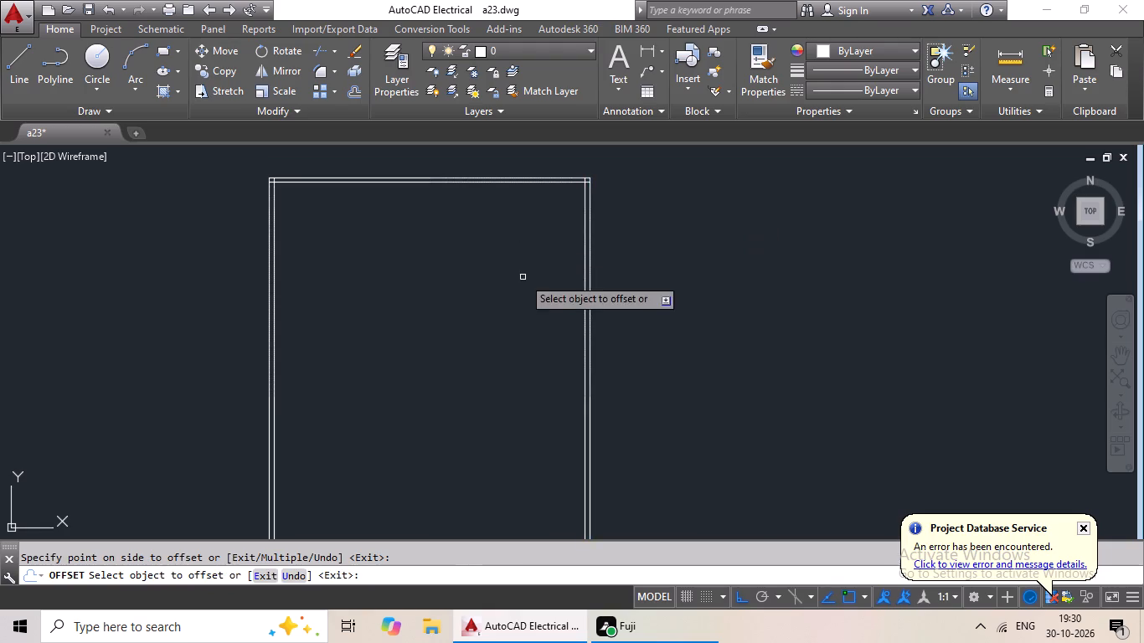
scroll(516, 274, "down", 2)
scroll(478, 408, "up", 3)
left_click(478, 412)
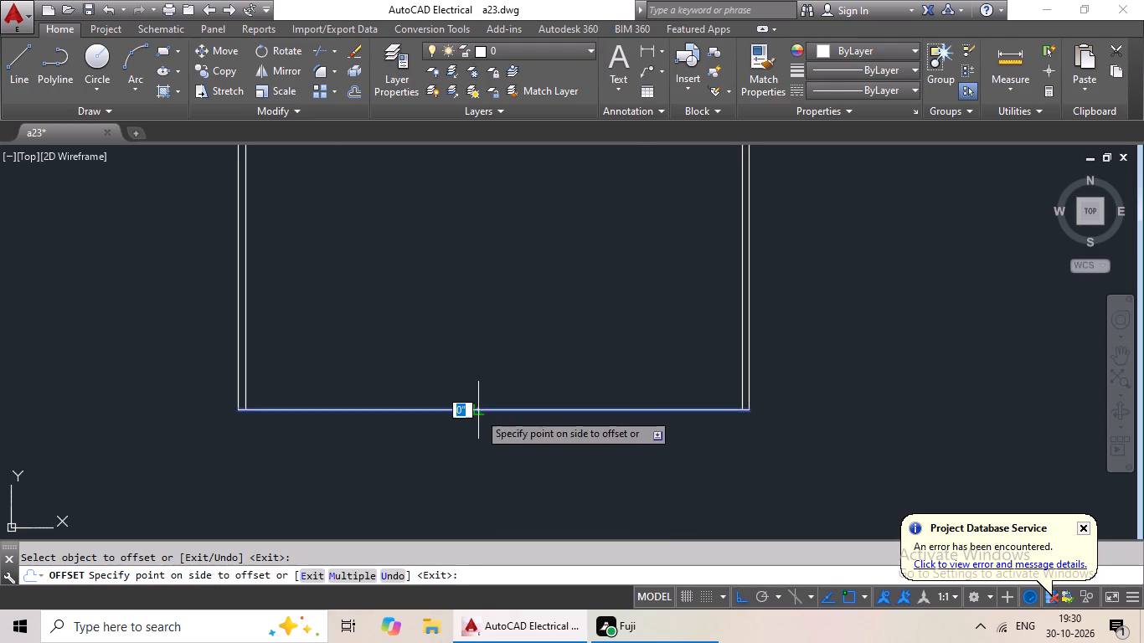
left_click(508, 344)
scroll(513, 339, "down", 2)
middle_click_drag(513, 339, 401, 575)
middle_click_drag(410, 483, 456, 383)
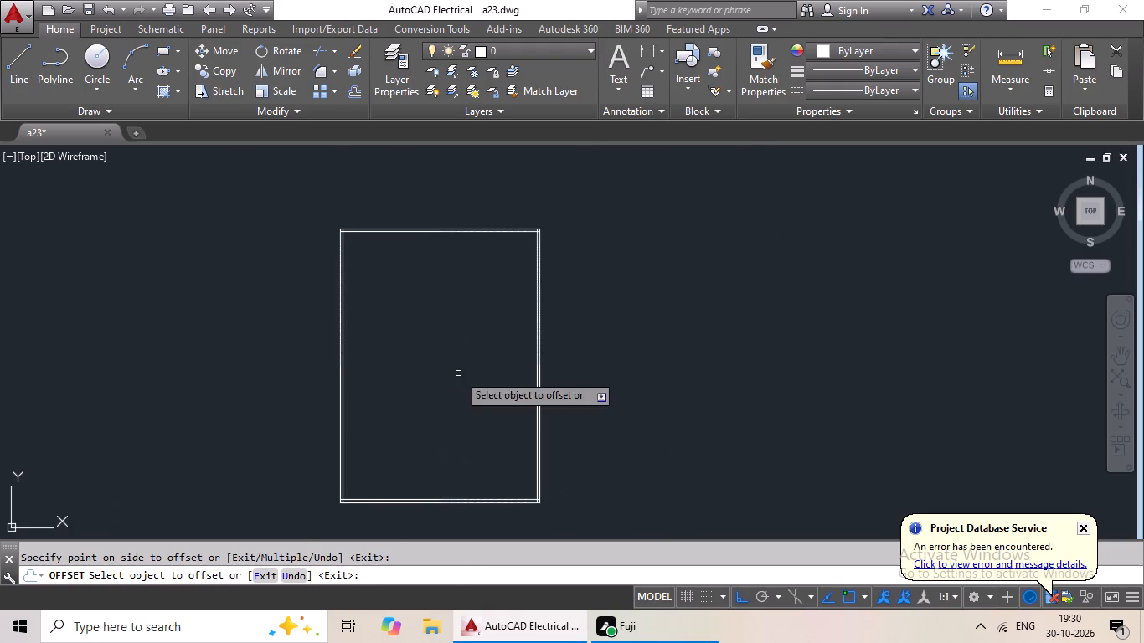
key("Escape")
key("Escape")
Offset the outer line of the left wall outward by 2'.
key("o")
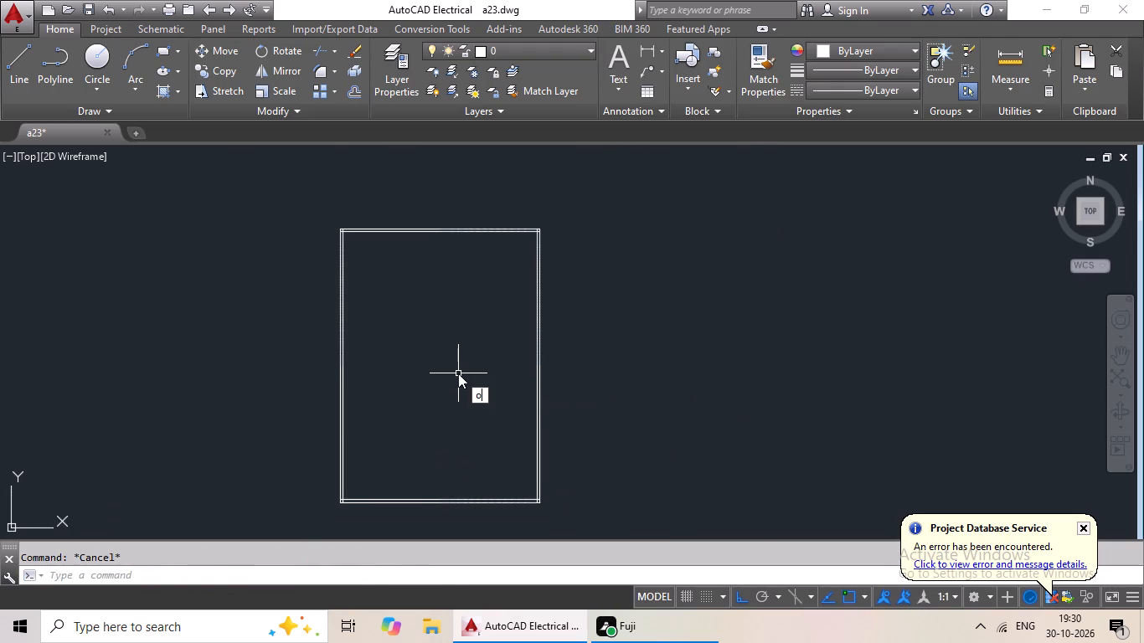
key("Return")
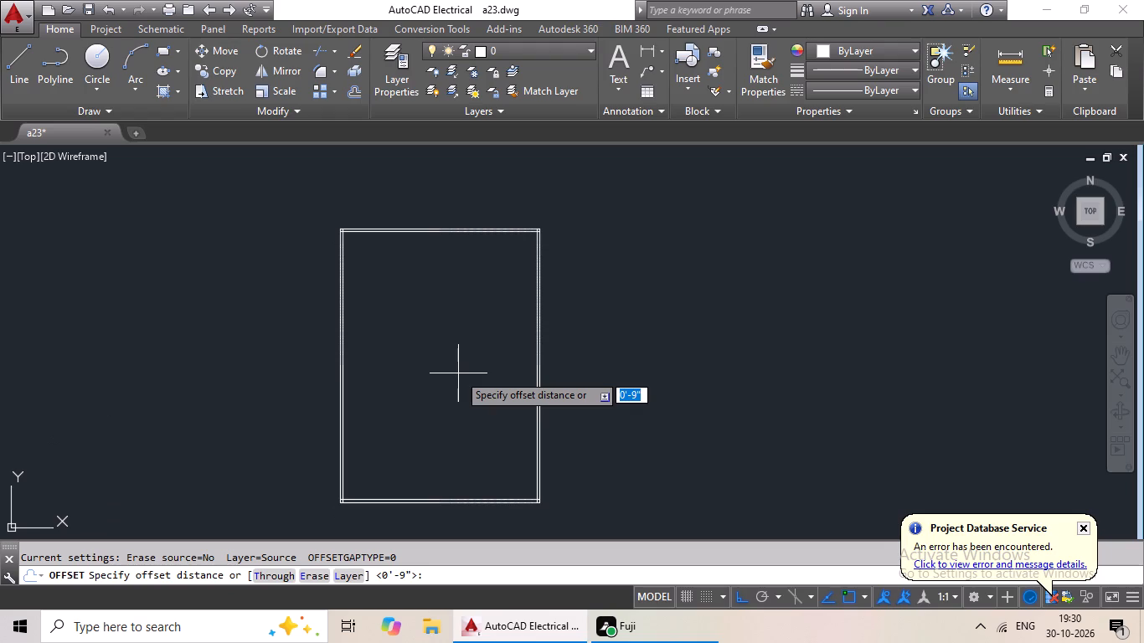
key("2")
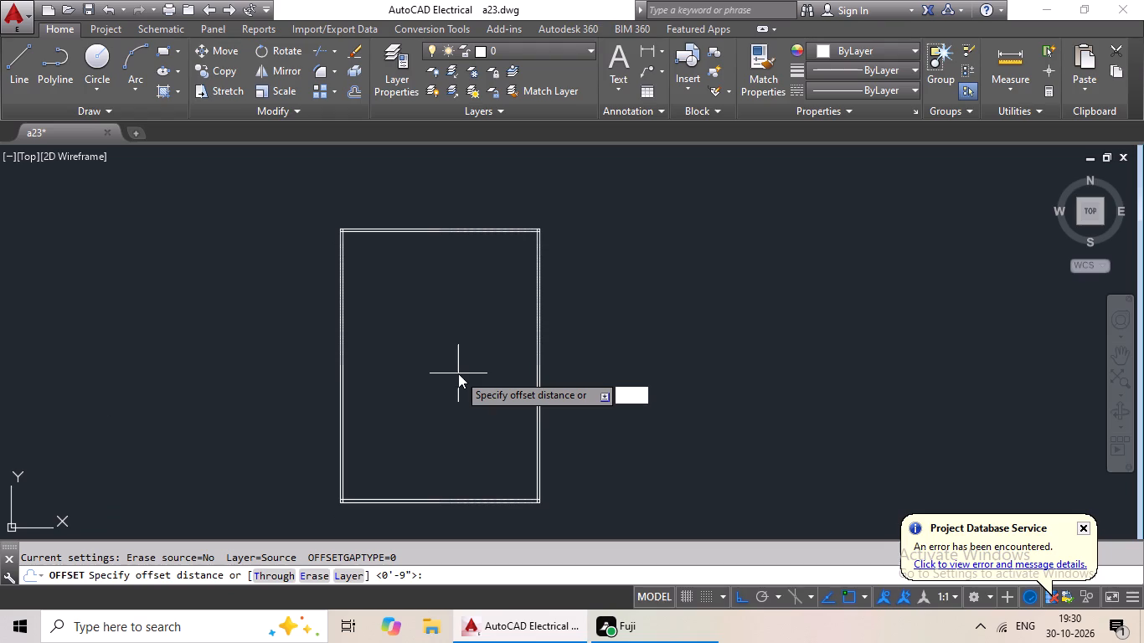
key("apostrophe")
key("Return")
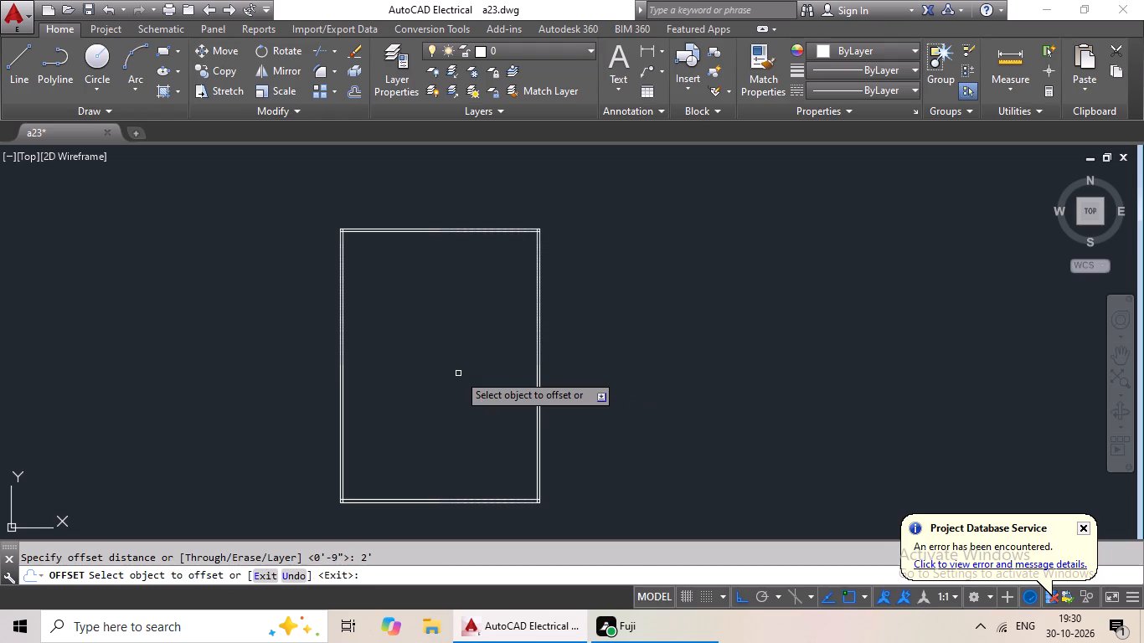
scroll(348, 206, "up", 3)
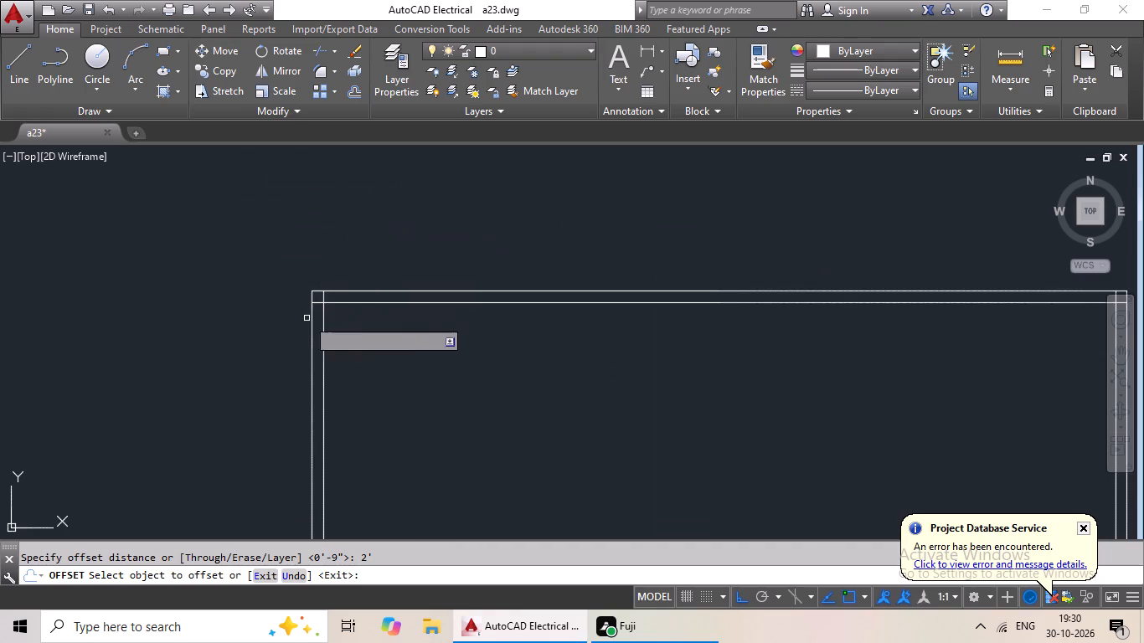
left_click_drag(308, 334, 284, 337)
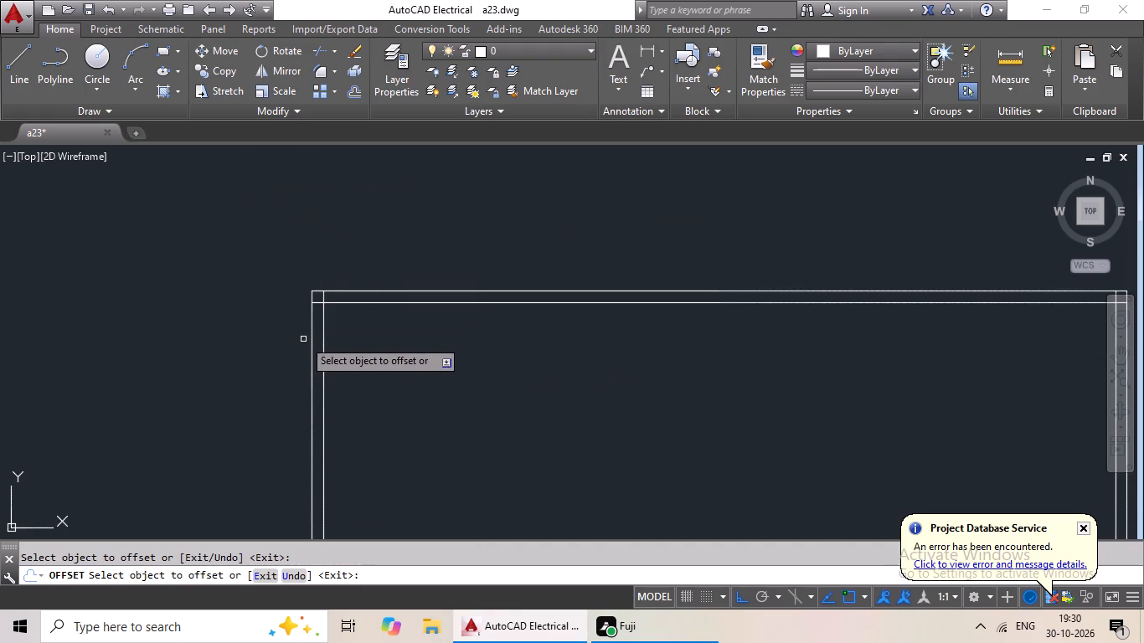
left_click_drag(312, 329, 258, 330)
left_click(189, 330)
middle_click_drag(415, 346, 469, 285)
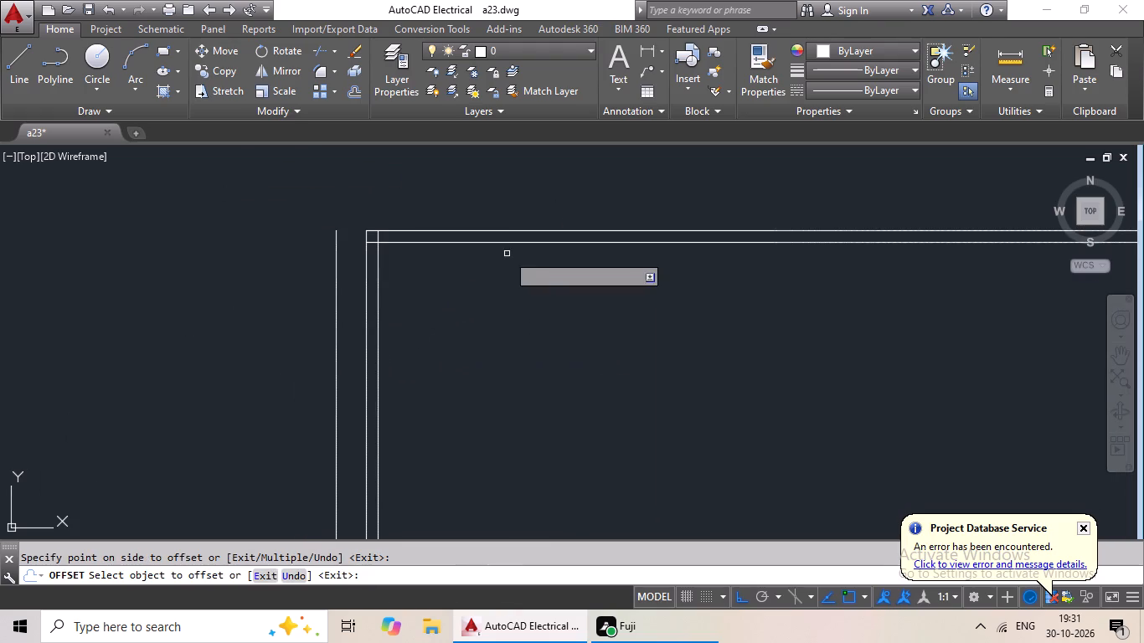
key("Escape")
key("Escape")
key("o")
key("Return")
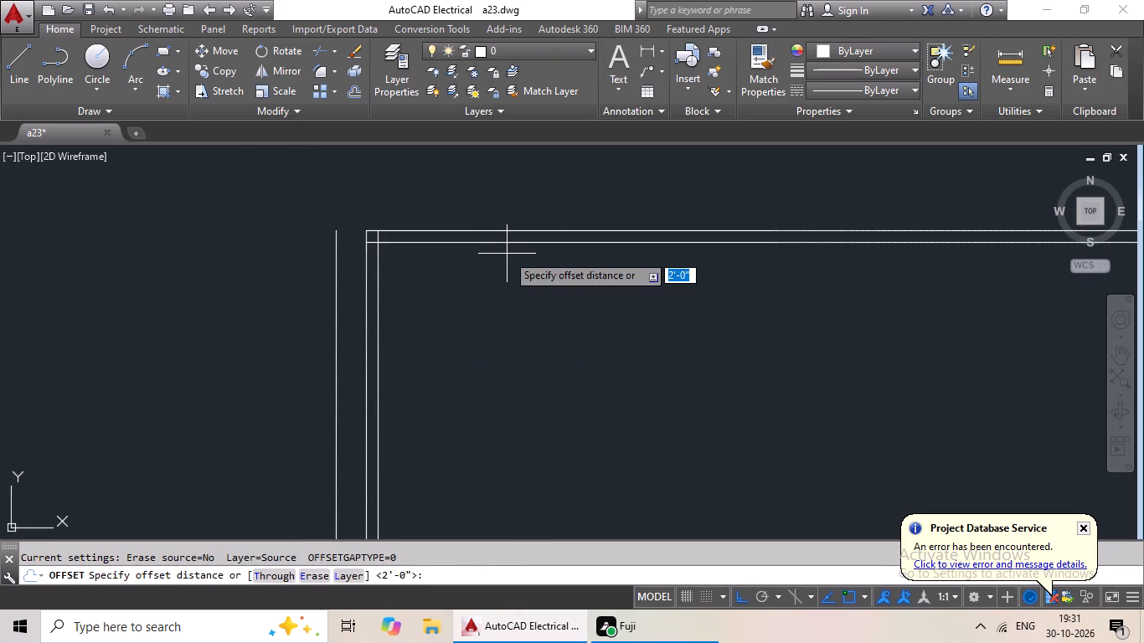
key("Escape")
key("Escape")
Offset the line 2' outside the left wall a further 6" outward.
key("o")
key("Return")
type("6:")
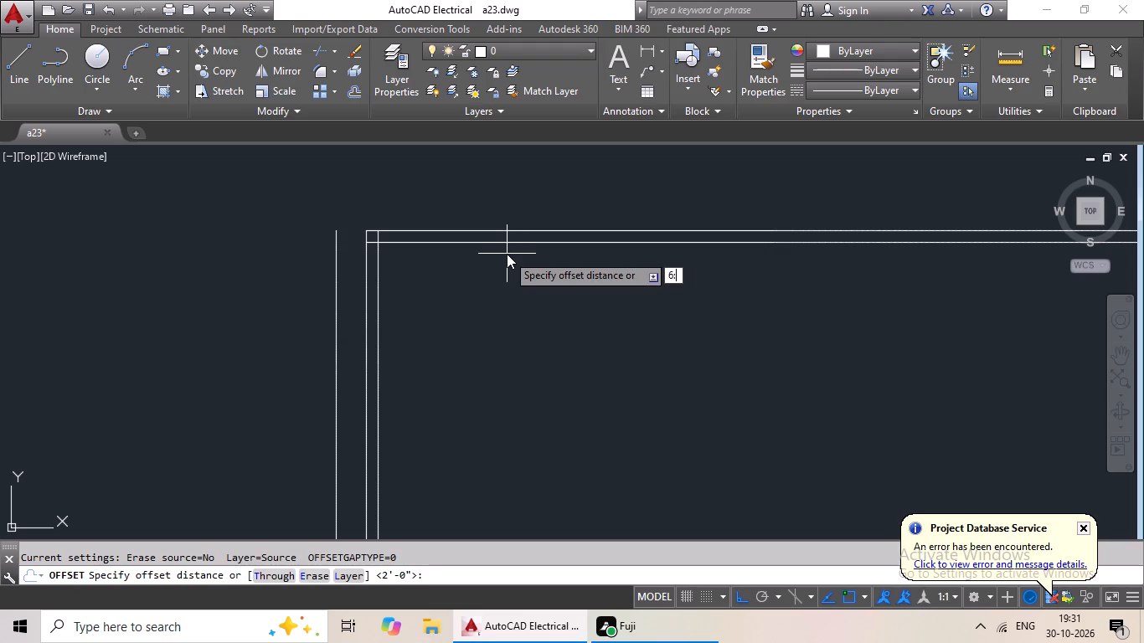
key("shift+quotedbl")
key("BackSpace")
key("BackSpace")
key("shift+quotedbl")
key("Return")
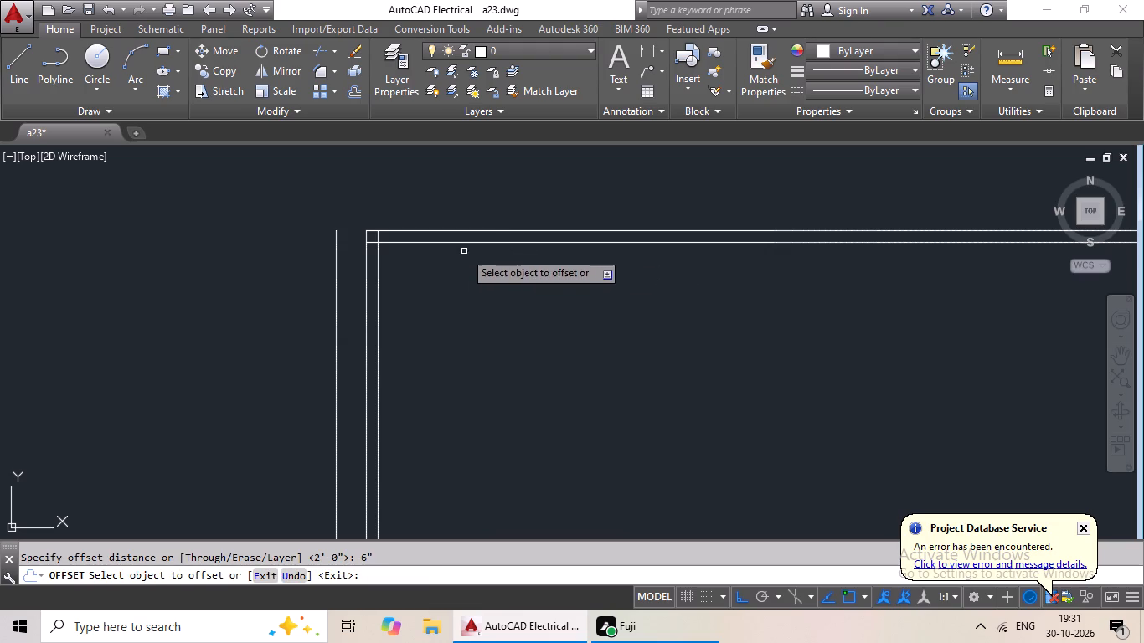
left_click_drag(335, 347, 299, 352)
left_click_drag(271, 352, 328, 393)
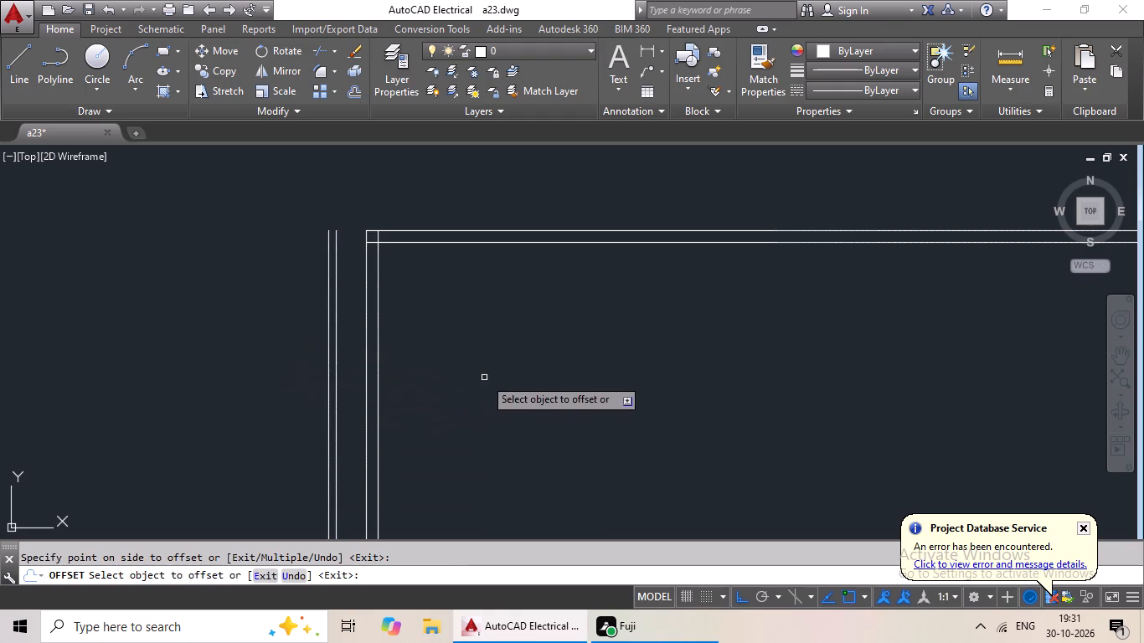
key("Escape")
key("Escape")
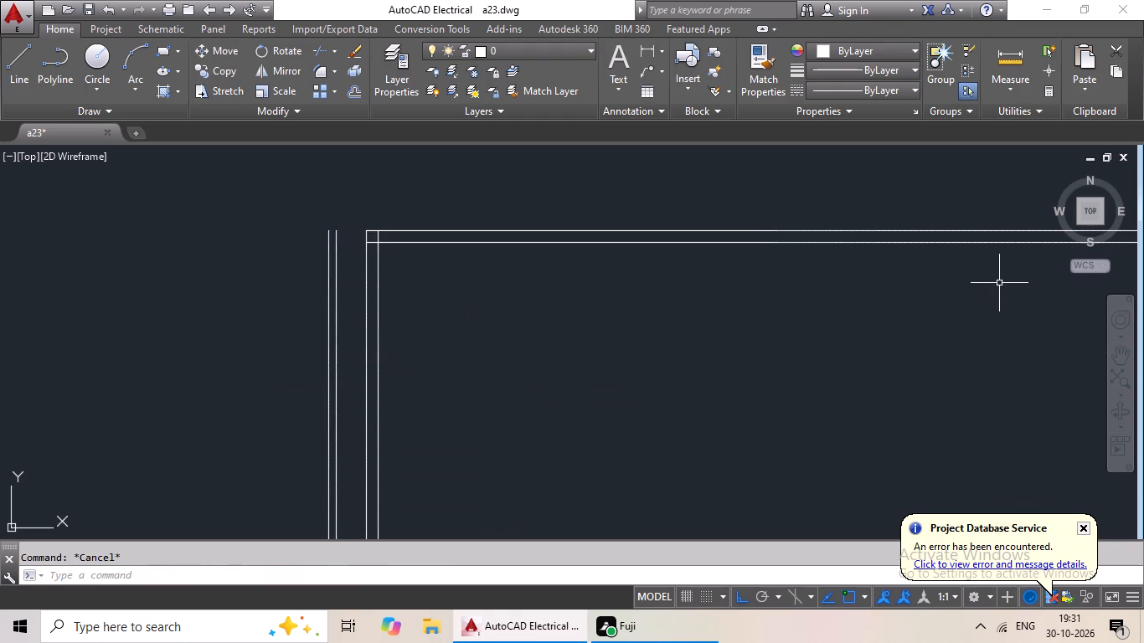
Offset the inner line of the left wall 3' into the building.
middle_click_drag(475, 296, 459, 196)
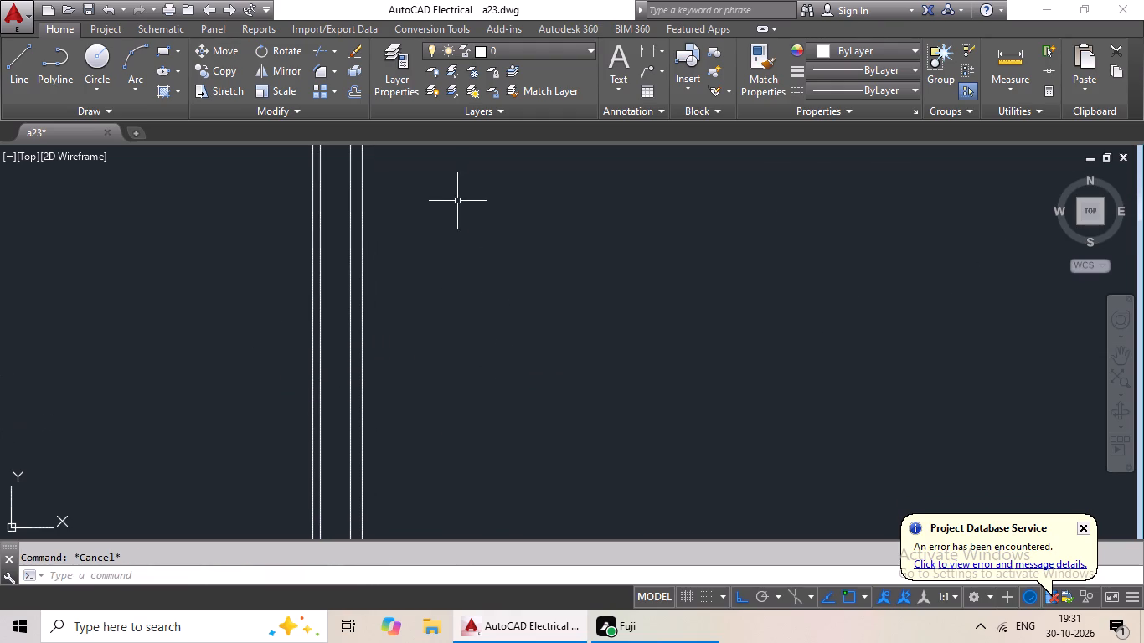
key("Escape")
key("Escape")
key("Escape")
key("Escape")
key("Escape")
key("Escape")
key("o")
key("Return")
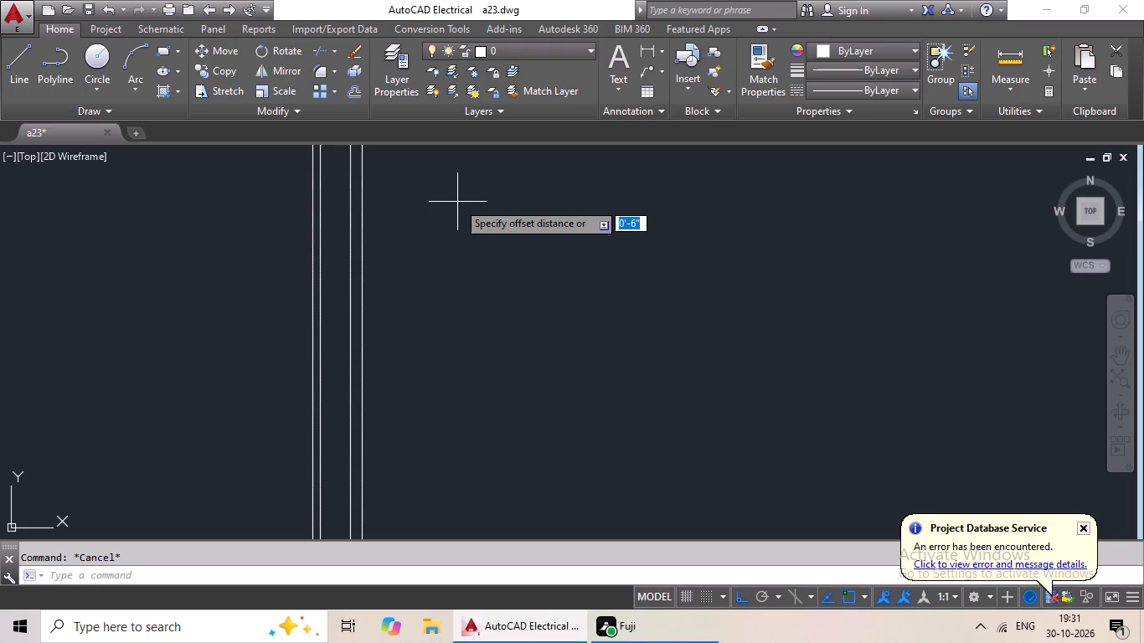
type("3'")
key("Return")
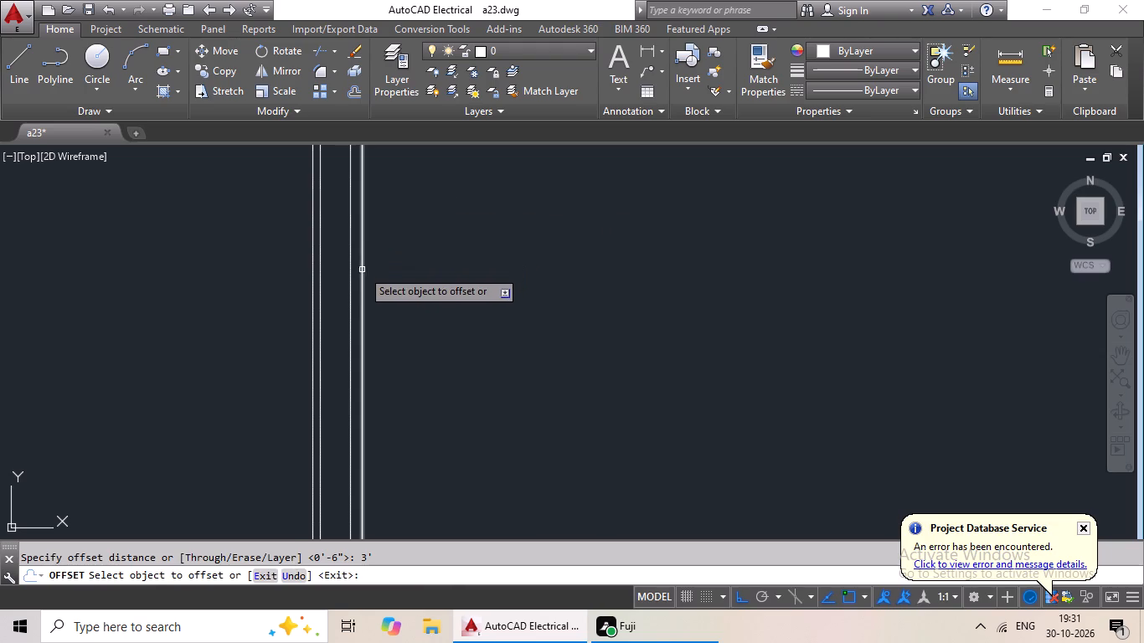
left_click_drag(362, 270, 392, 279)
left_click(510, 281)
middle_click_drag(517, 275, 477, 329)
key("Escape")
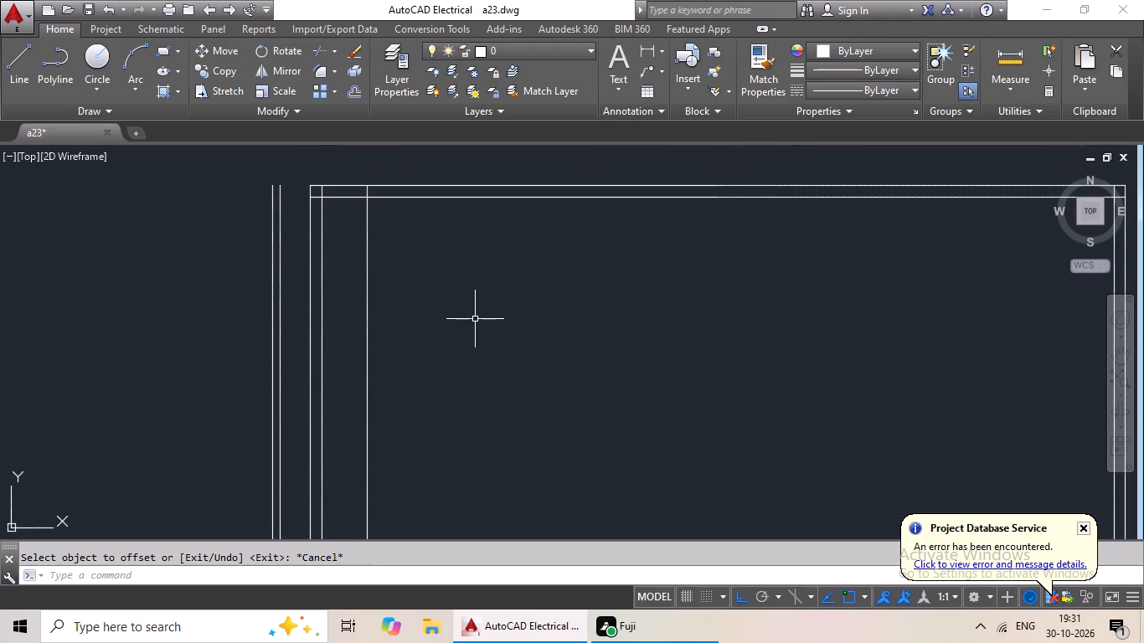
Offset the line 3' inside the left wall by 6" to the right to form the first interior partition.
key("o")
key("Return")
key("6")
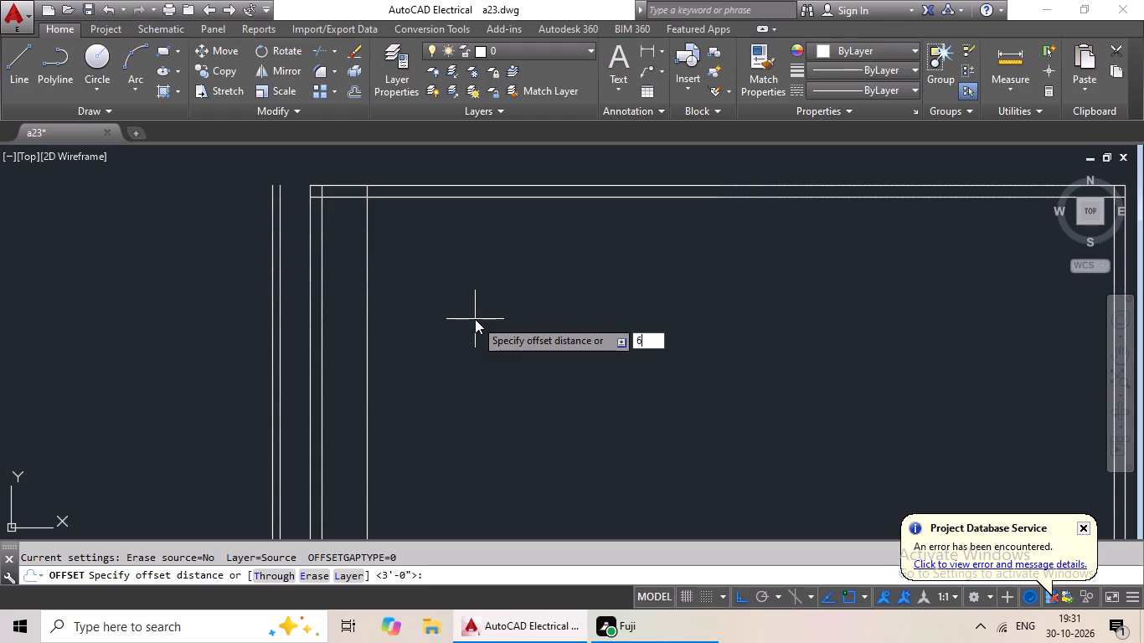
key("shift+quotedbl")
key("Return")
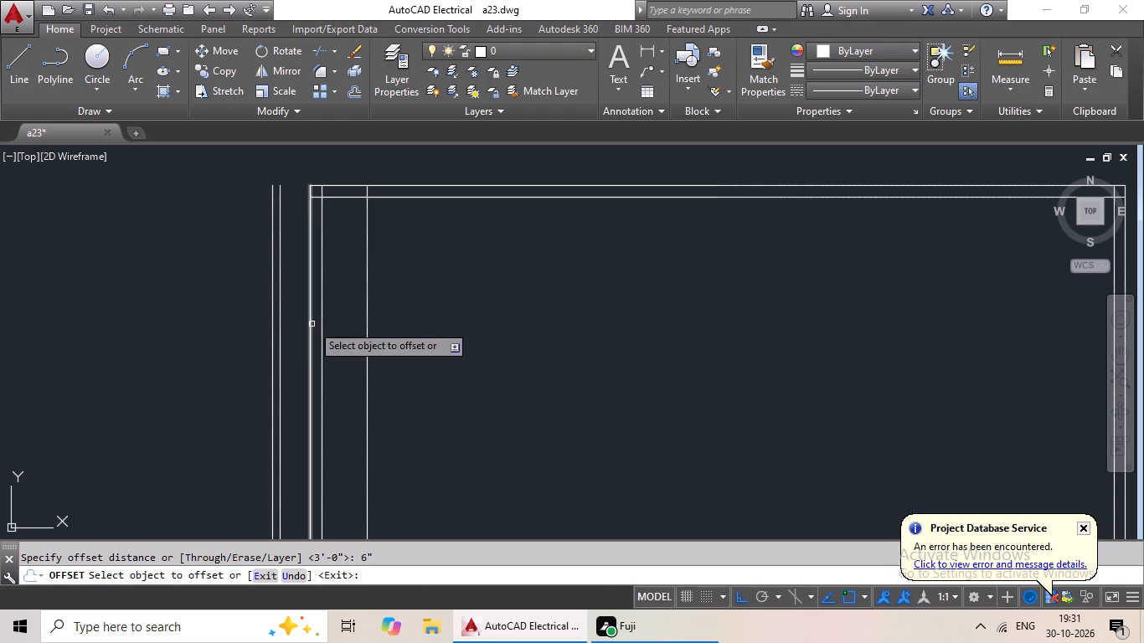
left_click_drag(366, 309, 394, 309)
left_click(448, 296)
key("Escape")
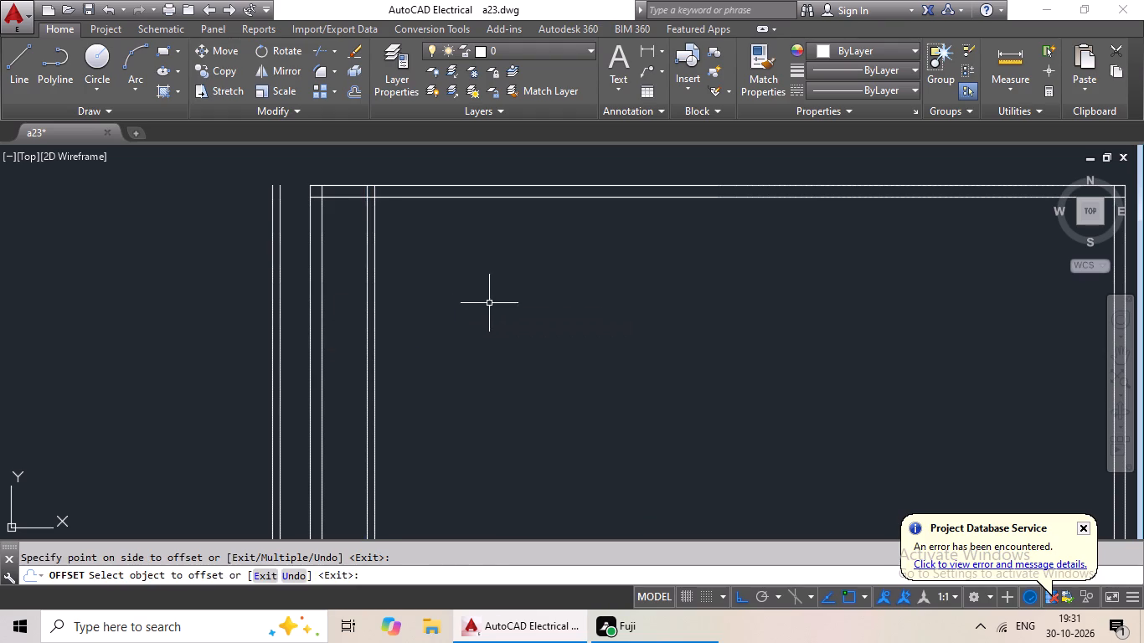
key("Escape")
key("Escape")
key("Escape")
key("Escape")
key("Escape")
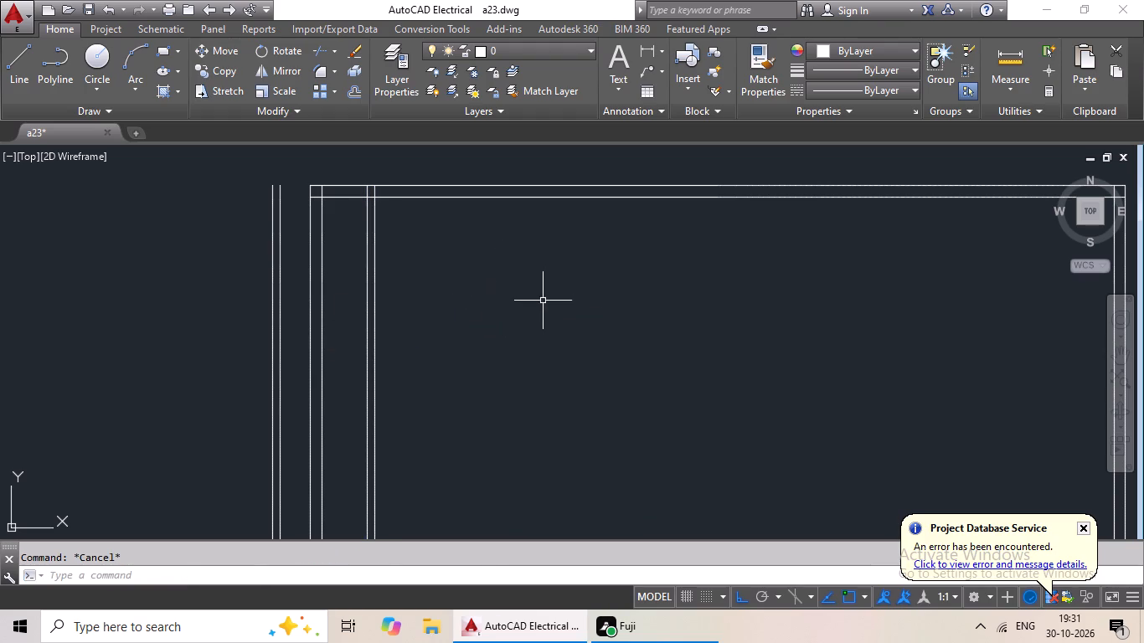
key("Escape")
key("Escape")
Offset the right-hand line of the first interior partition 12' to the right.
key("o")
key("Return")
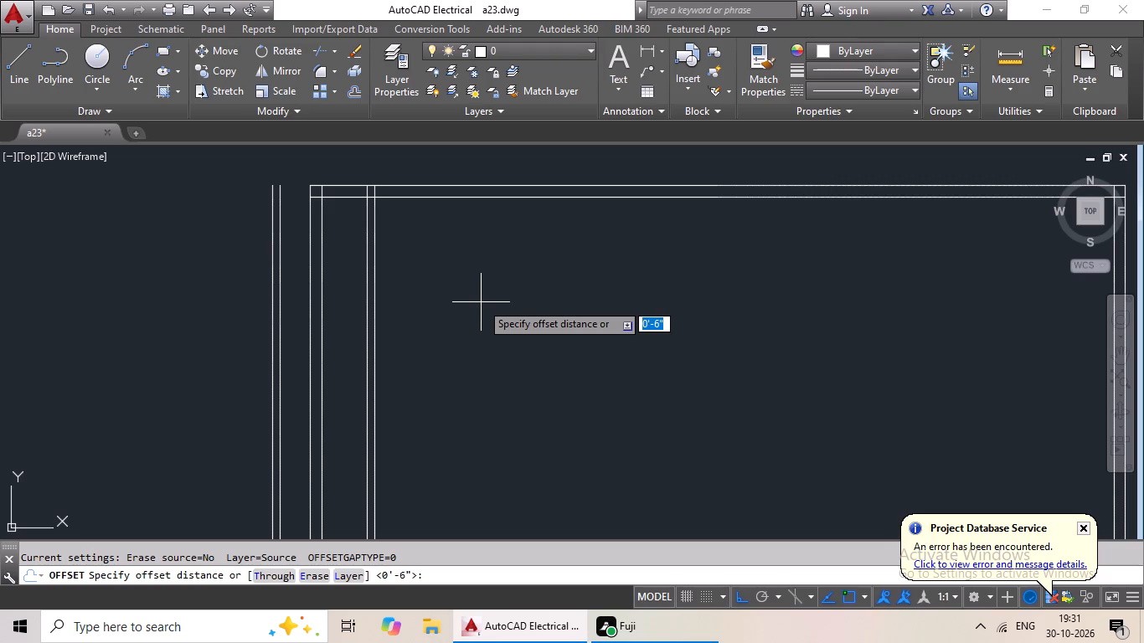
type("12'")
key("Return")
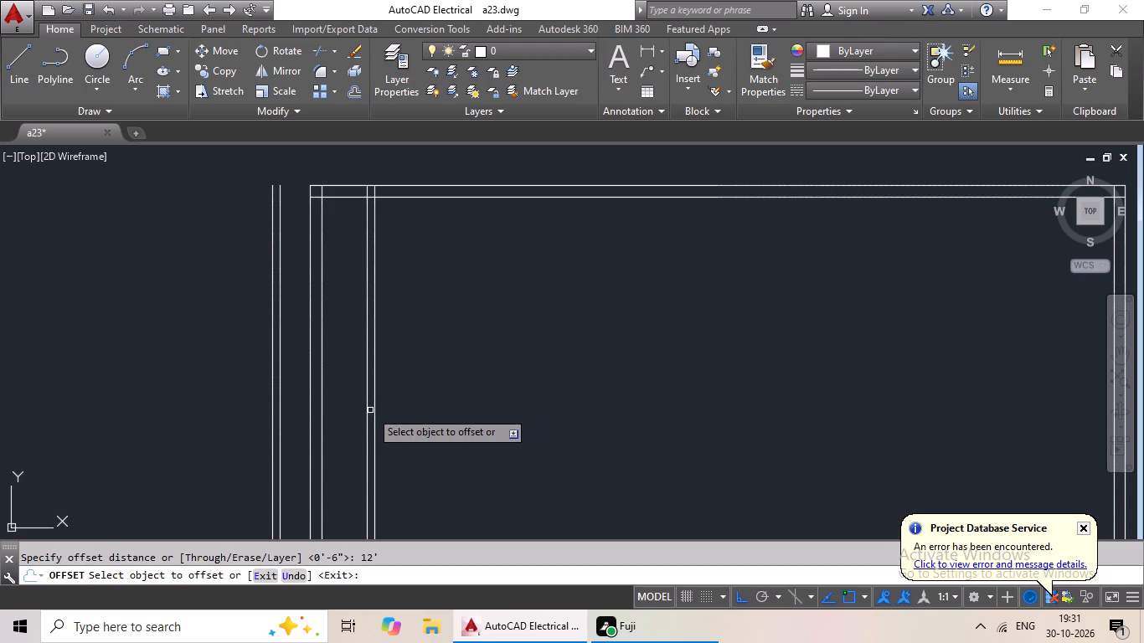
left_click_drag(374, 407, 417, 408)
left_click(483, 409)
key("Escape")
key("Escape")
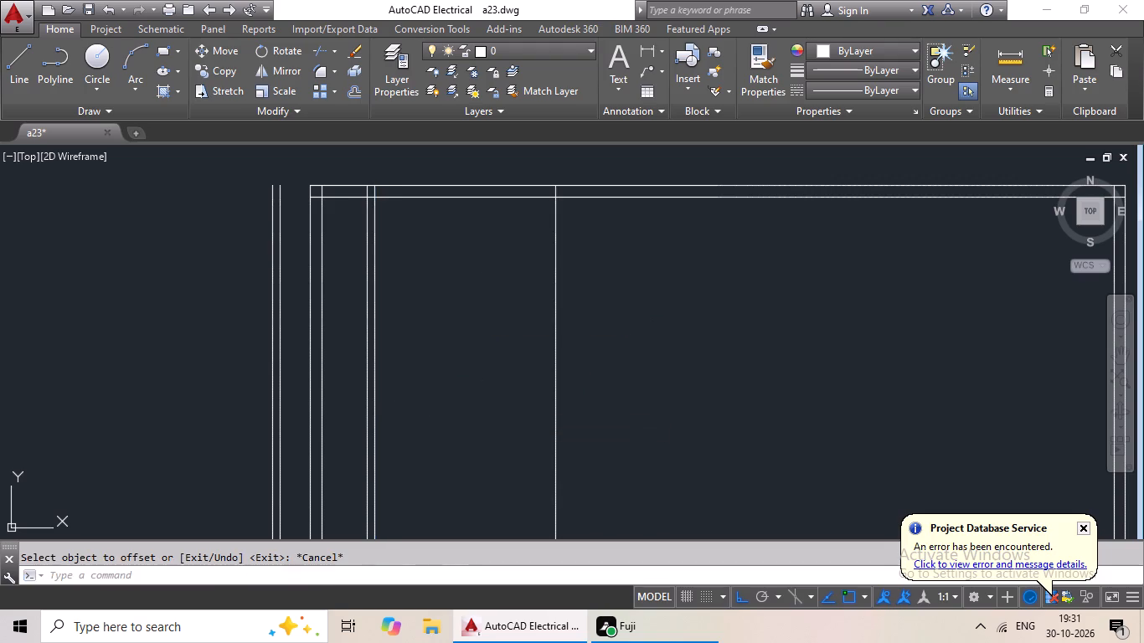
Offset the line 12' from the first partition by 6" to the right to form the second vertical partition.
key("o")
key("Return")
type("6\"")
key("Return")
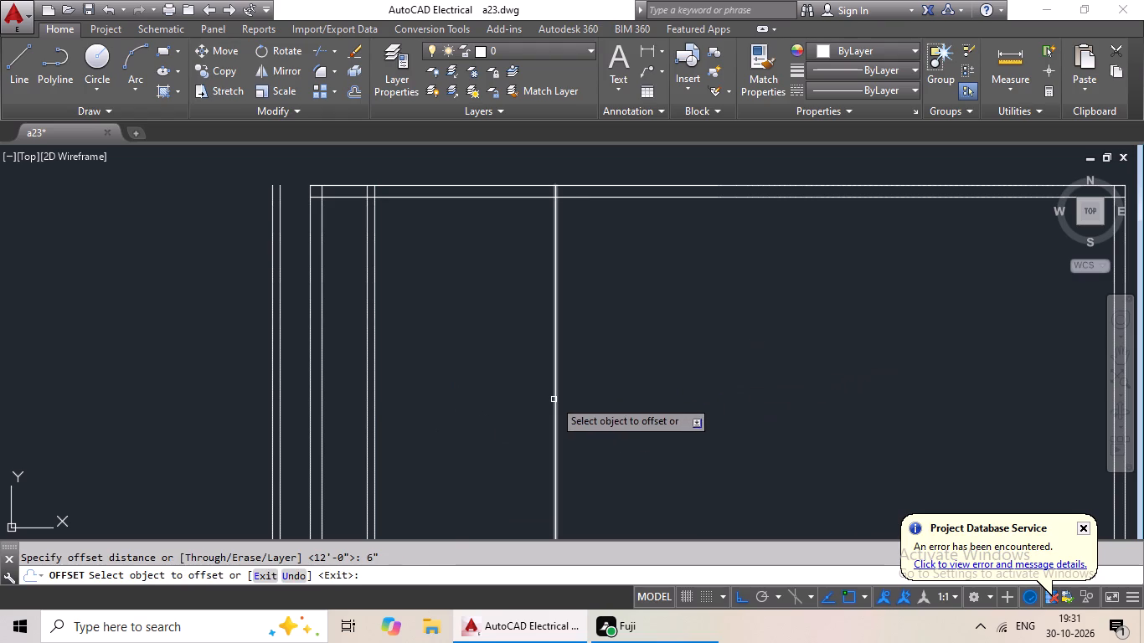
left_click_drag(554, 399, 564, 399)
left_click(618, 397)
middle_click_drag(635, 389, 186, 393)
key("Escape")
key("Escape")
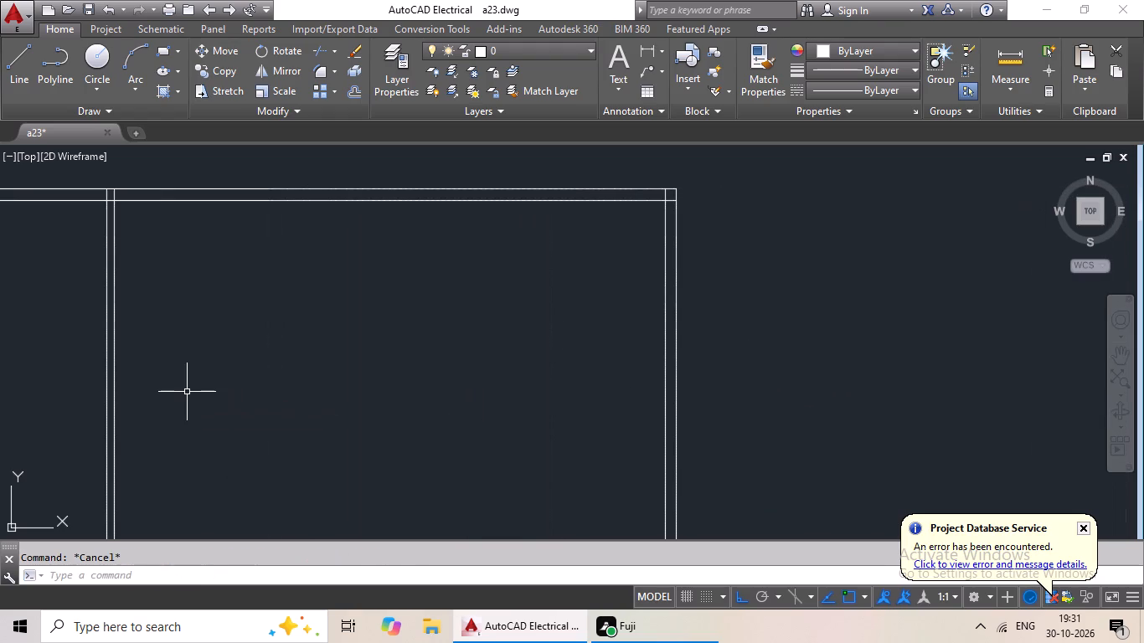
Offset the right-hand line of the second vertical partition 4' to the right.
key("o")
key("Return")
type("4'")
key("Return")
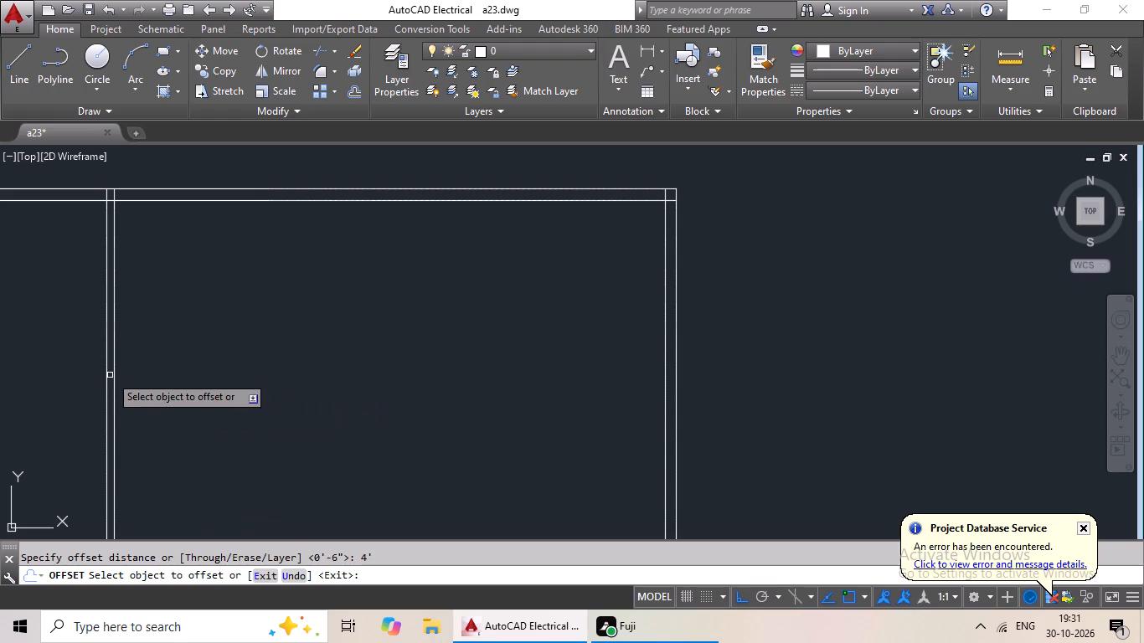
left_click(115, 372)
left_click(173, 366)
key("Escape")
key("Escape")
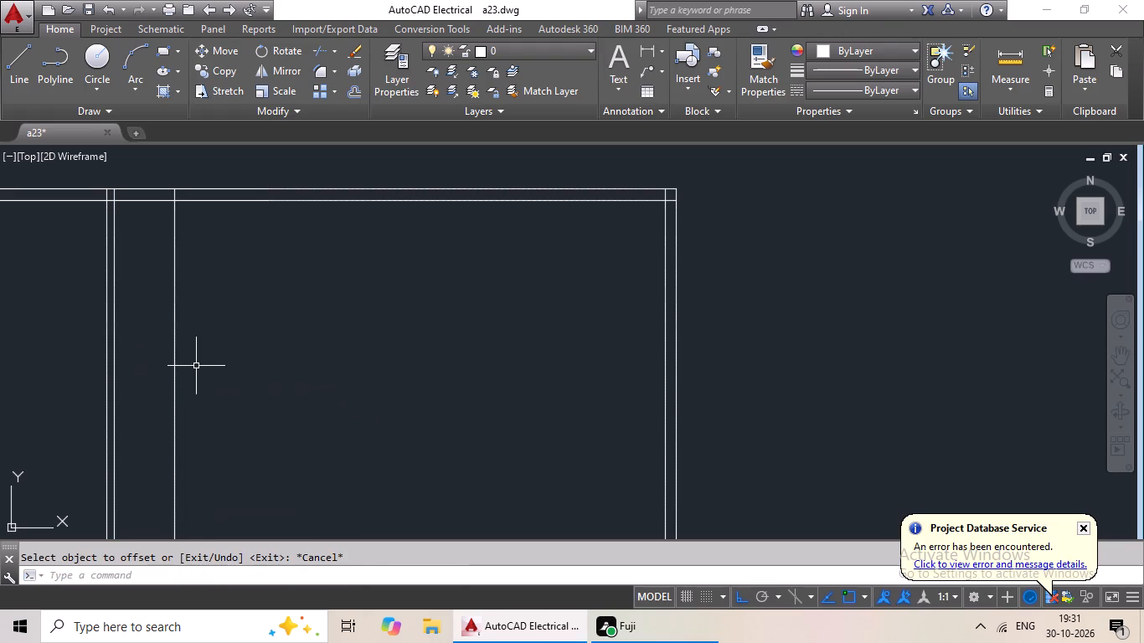
Offset the line 4' from the second partition by 6" to the right to form the third vertical partition.
key("o")
key("Return")
type("6\"")
key("Return")
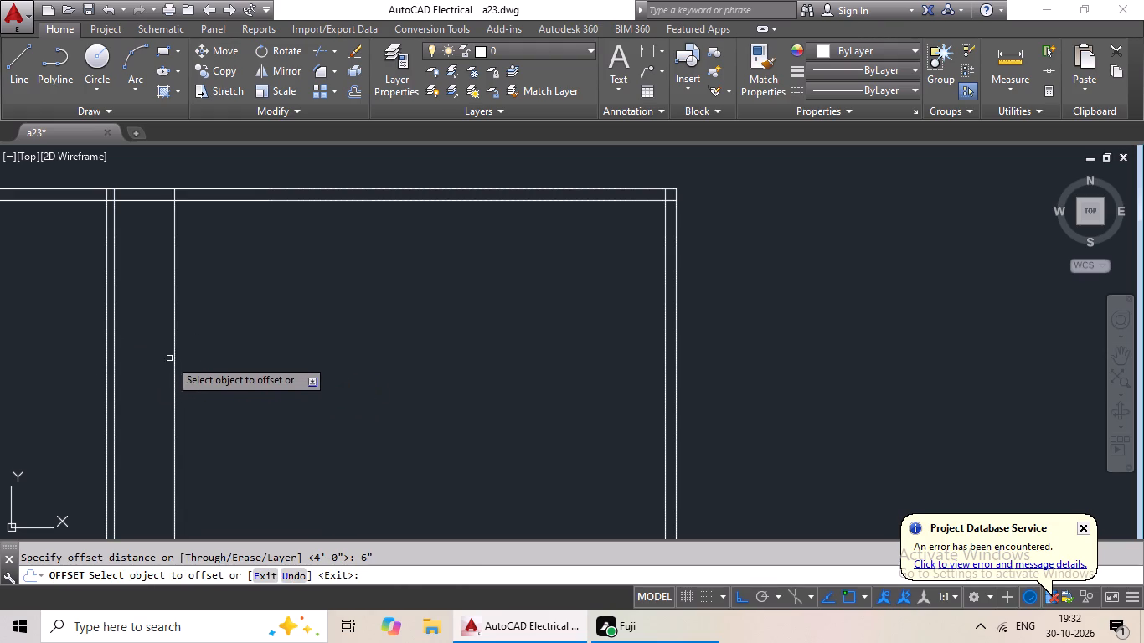
left_click_drag(175, 360, 190, 363)
left_click(357, 363)
key("Escape")
key("Escape")
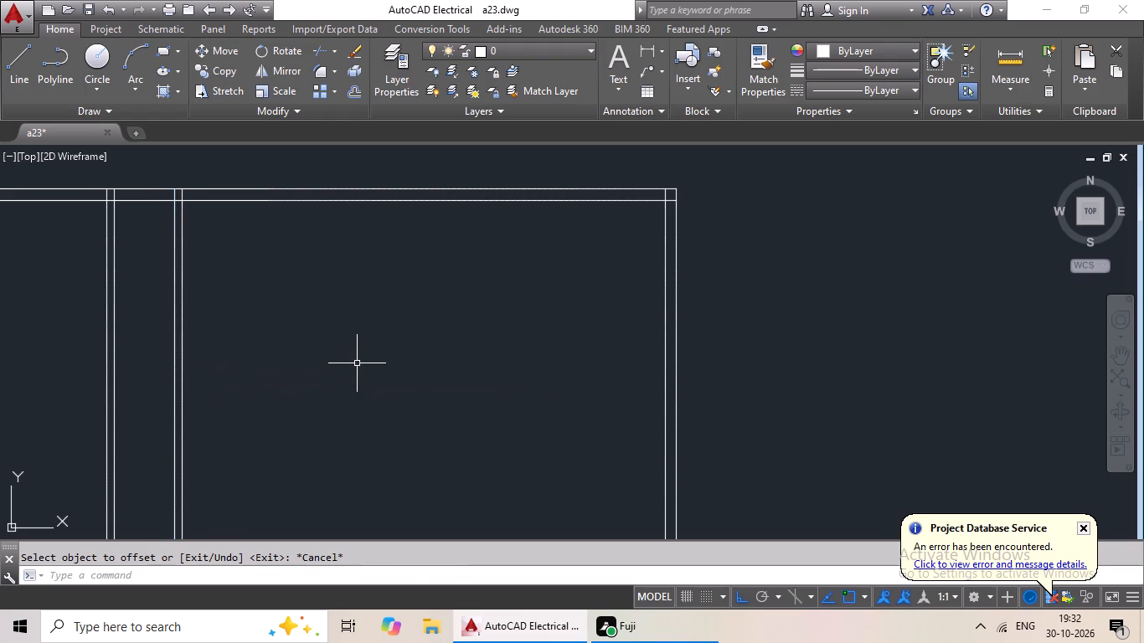
Offset the right-hand line of the third vertical partition 5' to the right.
key("o")
key("Return")
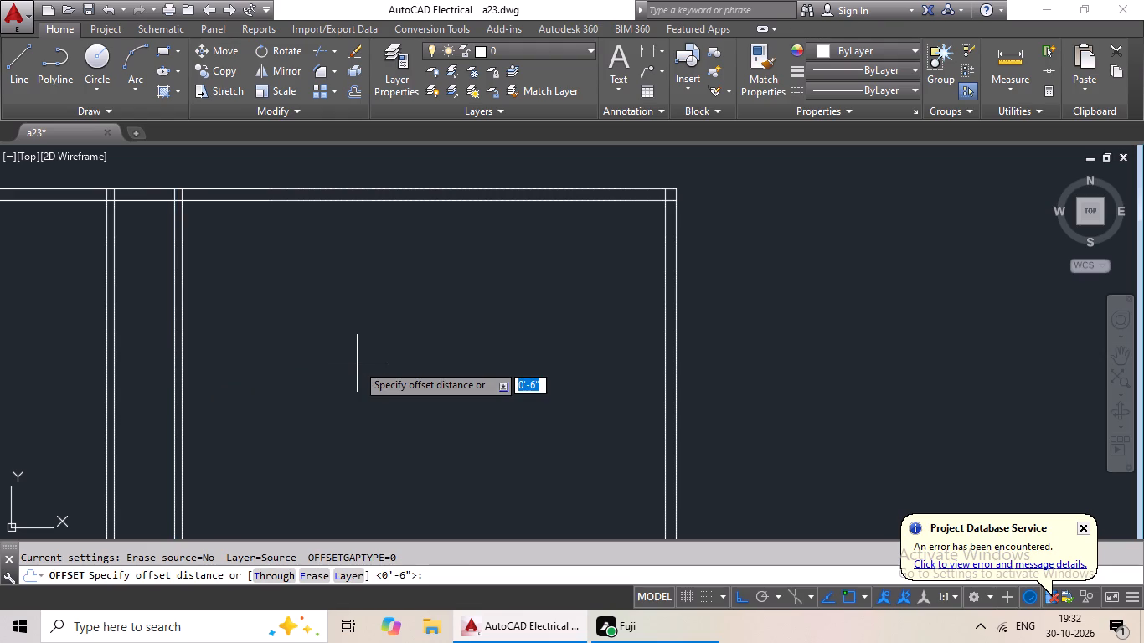
type("5'")
key("Return")
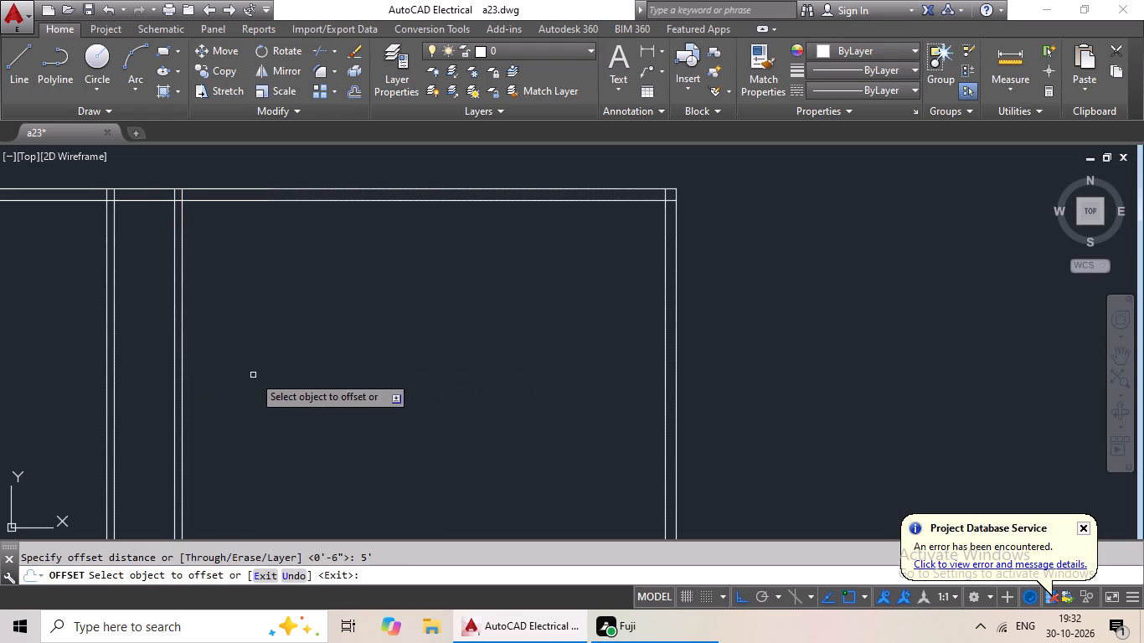
left_click_drag(183, 413, 235, 409)
left_click(374, 409)
key("Escape")
key("Escape")
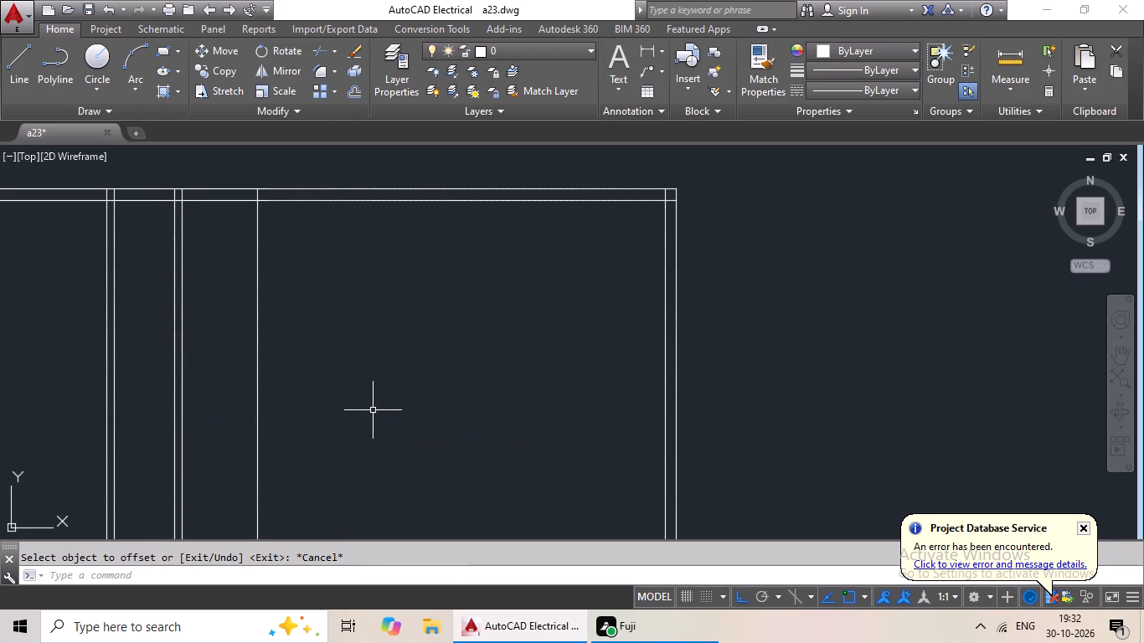
Offset the line 5' from the third partition by 6" to the right to form the fourth vertical partition.
key("o")
key("Return")
type("6\"")
key("Return")
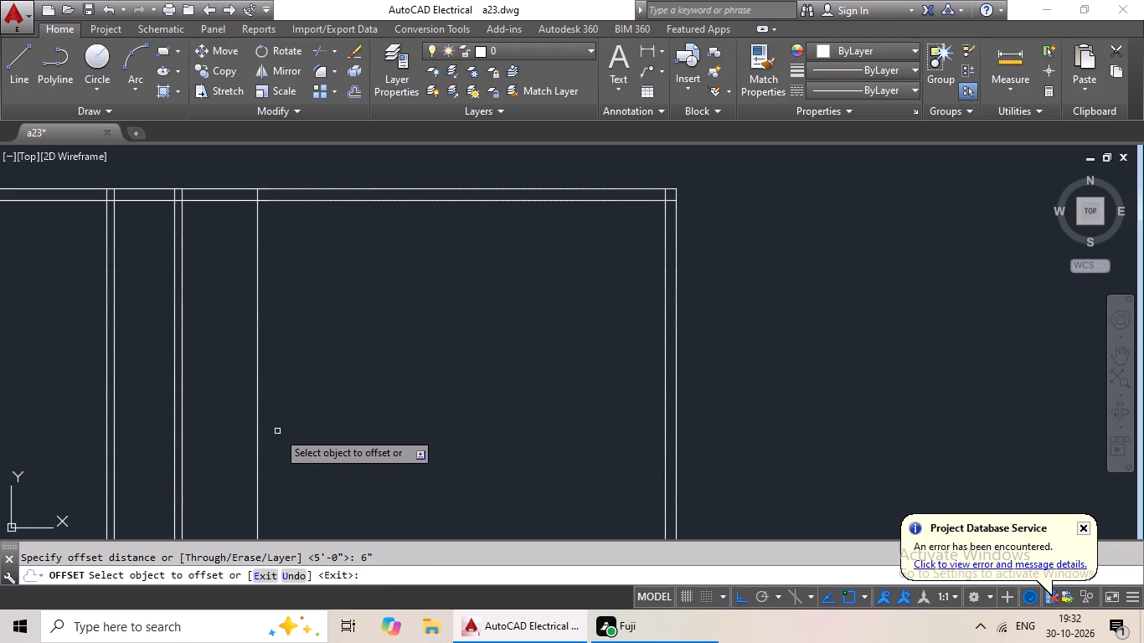
left_click_drag(255, 452, 307, 450)
left_click(361, 440)
key("Escape")
key("Escape")
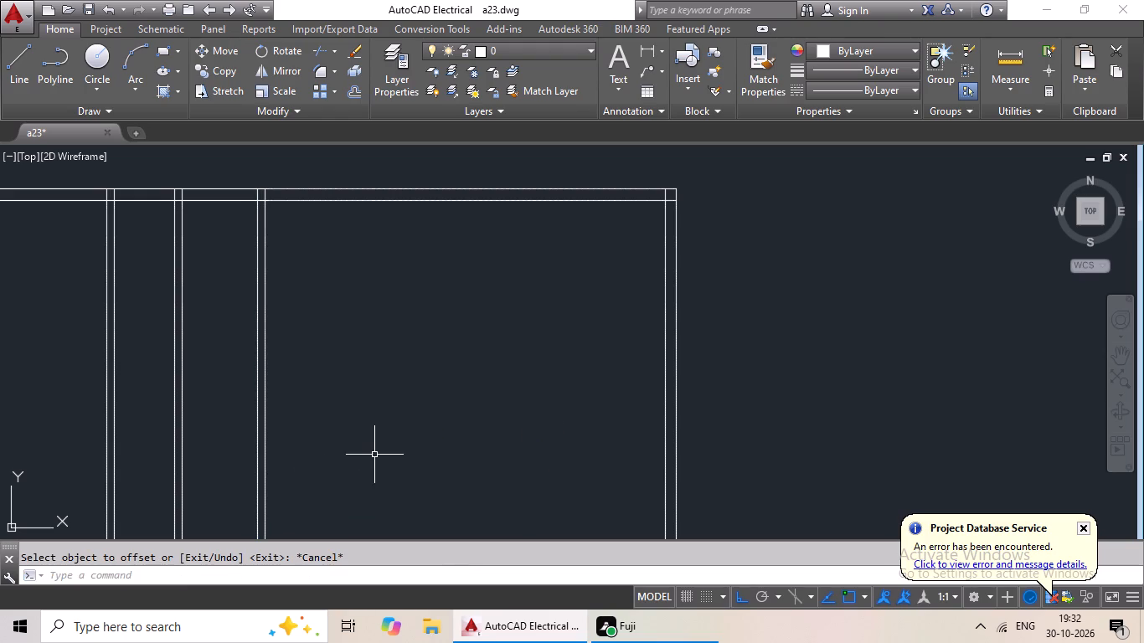
Offset the inner line of the building's right wall 12' into the building.
key("o")
key("Return")
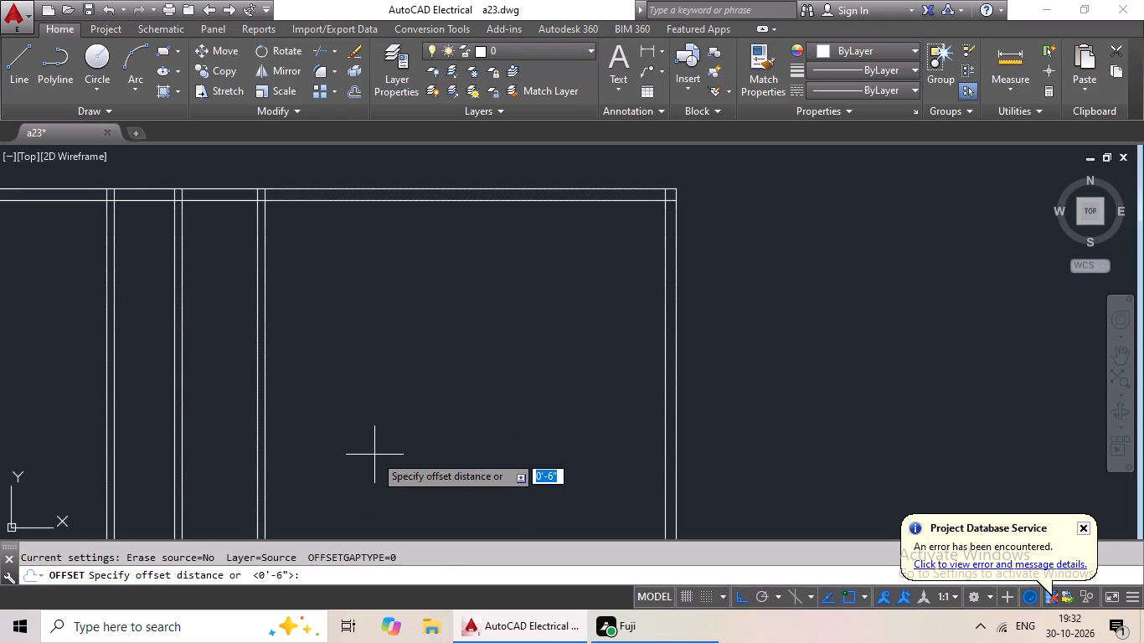
type("12'")
key("Return")
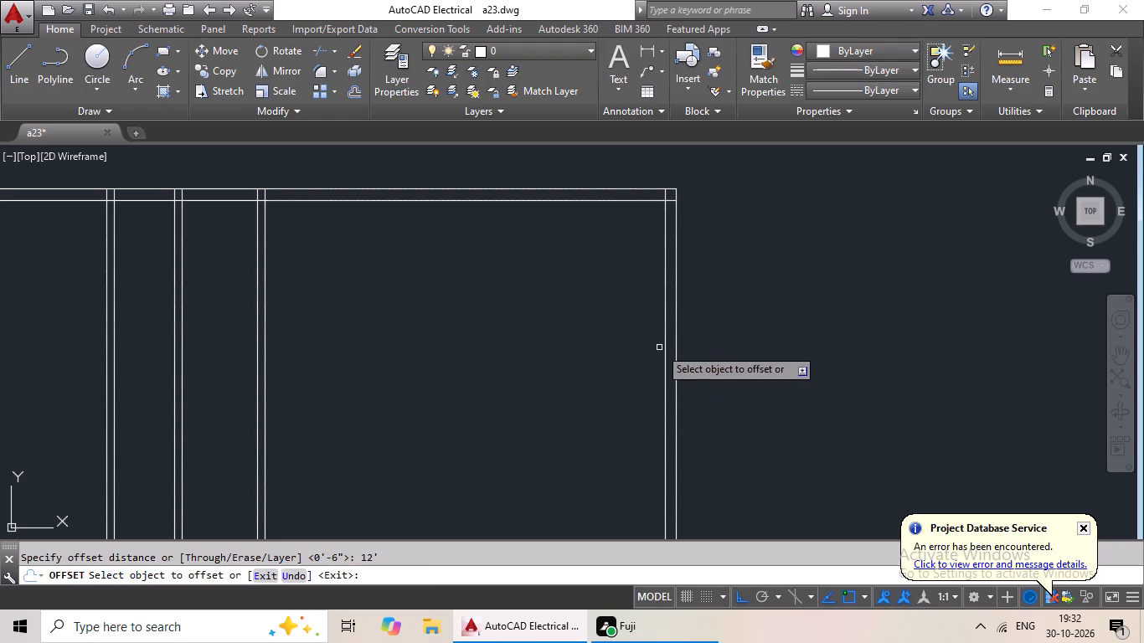
left_click(666, 337)
left_click(474, 347)
key("Escape")
key("Escape")
key("Escape")
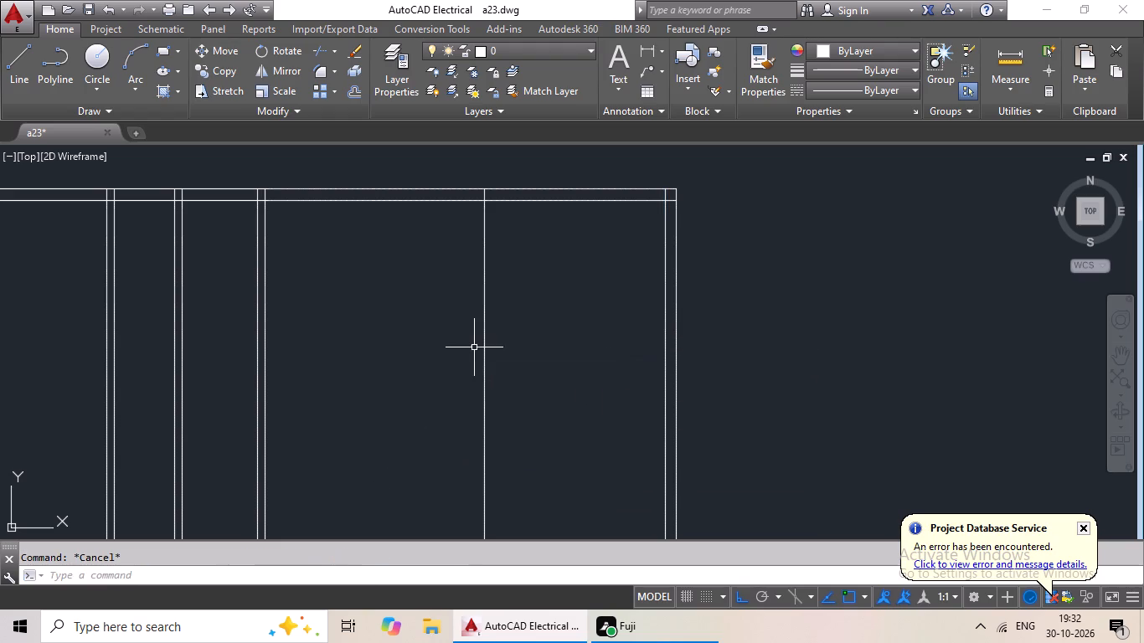
Offset the line 12' inside the right wall by 6" to the left to form the fifth vertical partition.
key("o")
key("Return")
type("6\"")
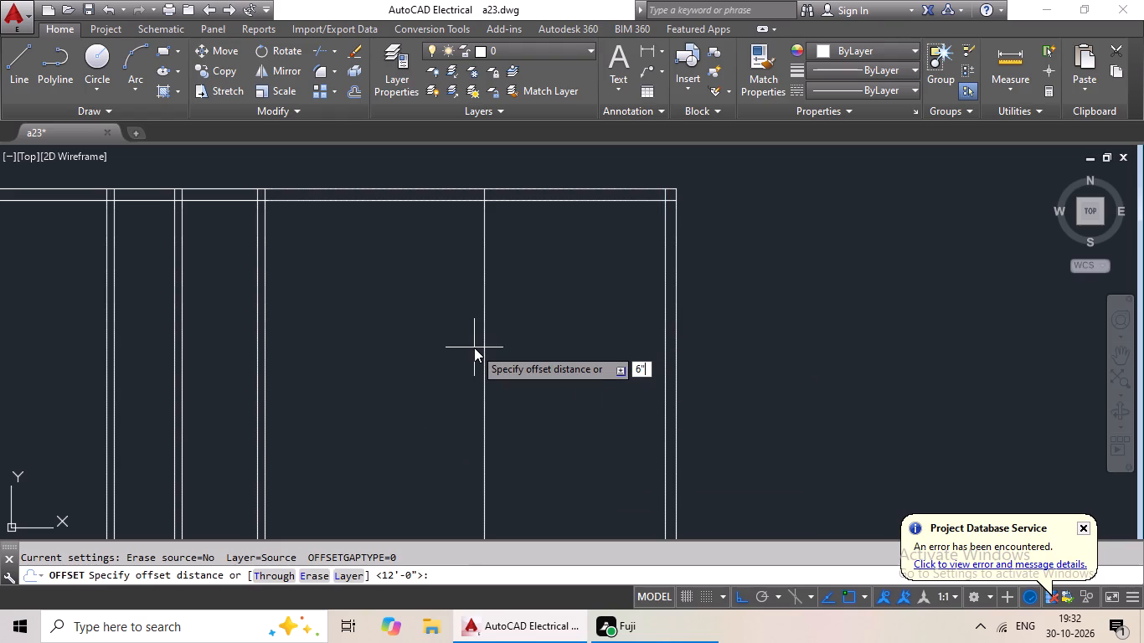
key("Return")
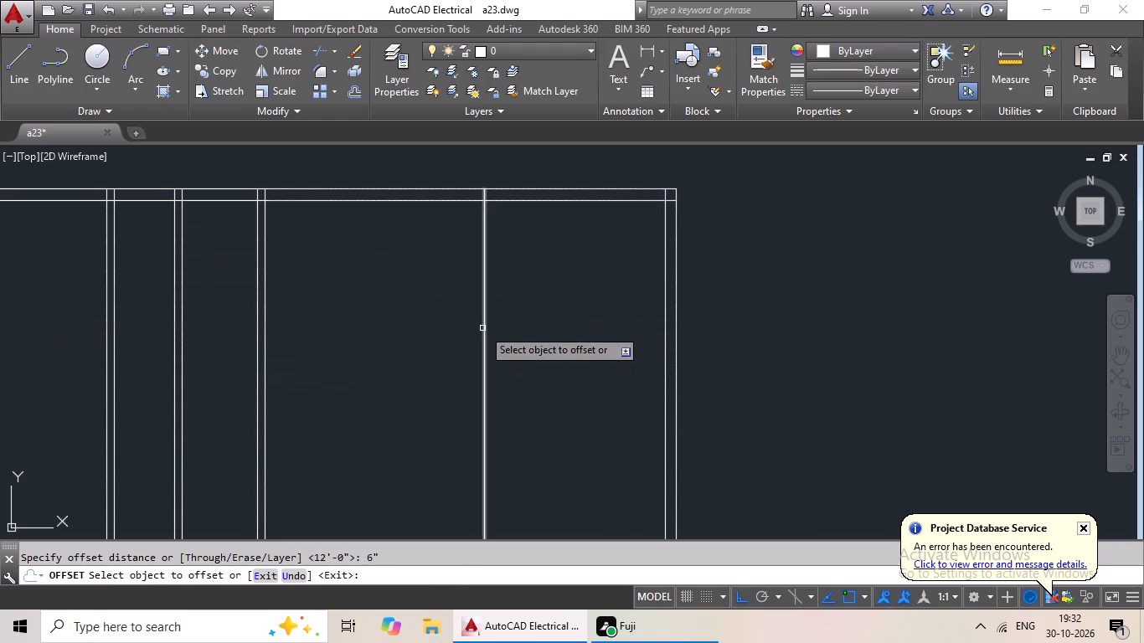
left_click(482, 328)
left_click(410, 337)
middle_click_drag(413, 337, 542, 323)
key("Escape")
key("Escape")
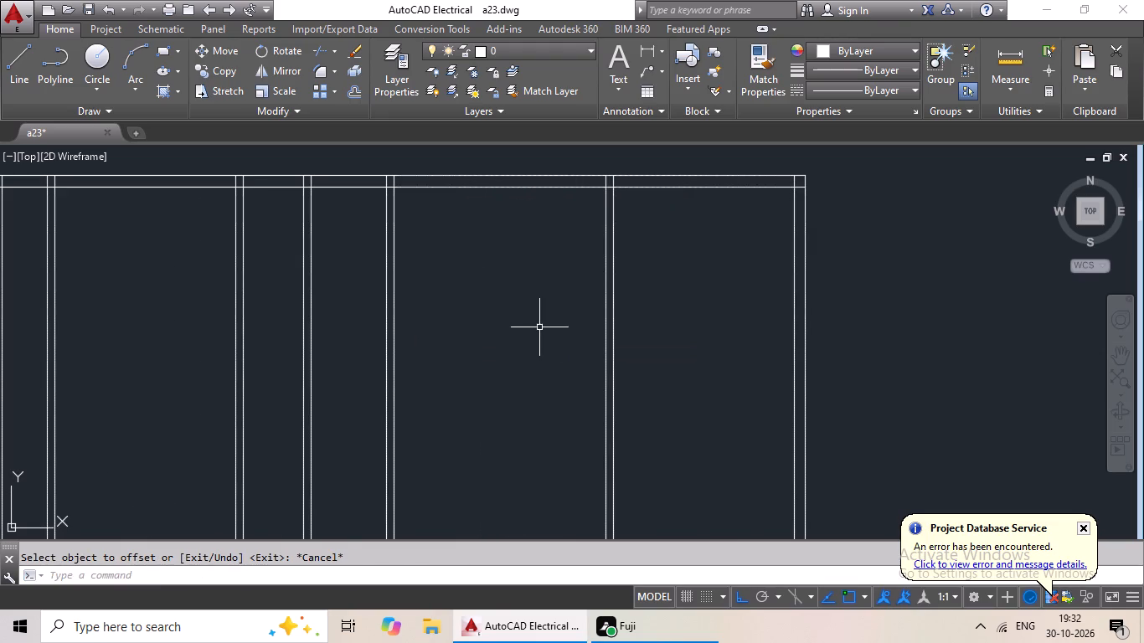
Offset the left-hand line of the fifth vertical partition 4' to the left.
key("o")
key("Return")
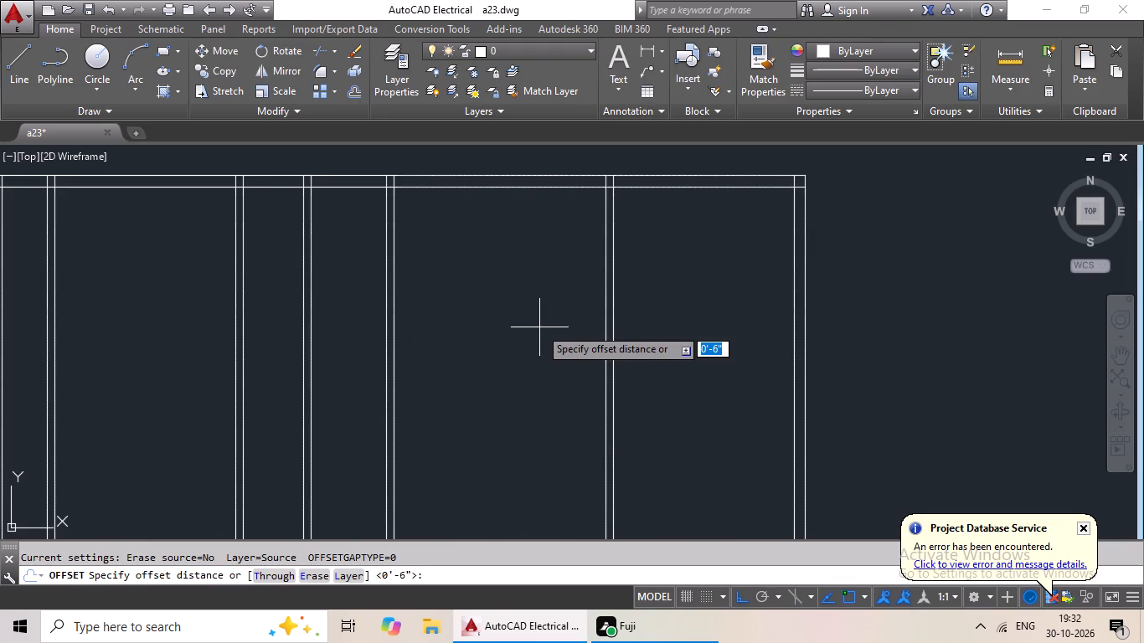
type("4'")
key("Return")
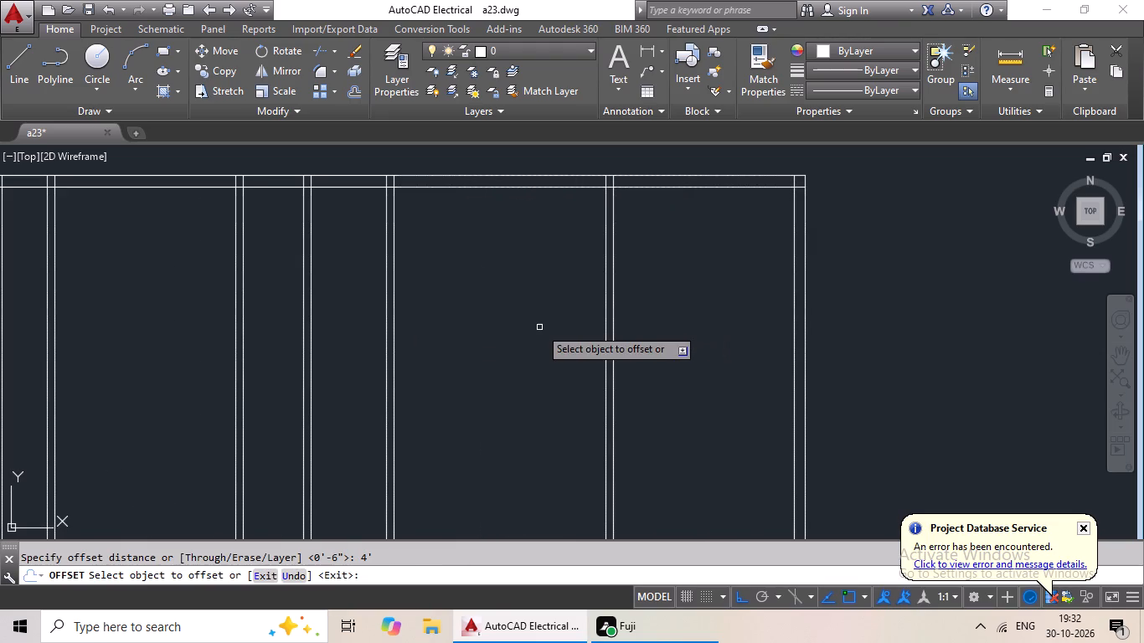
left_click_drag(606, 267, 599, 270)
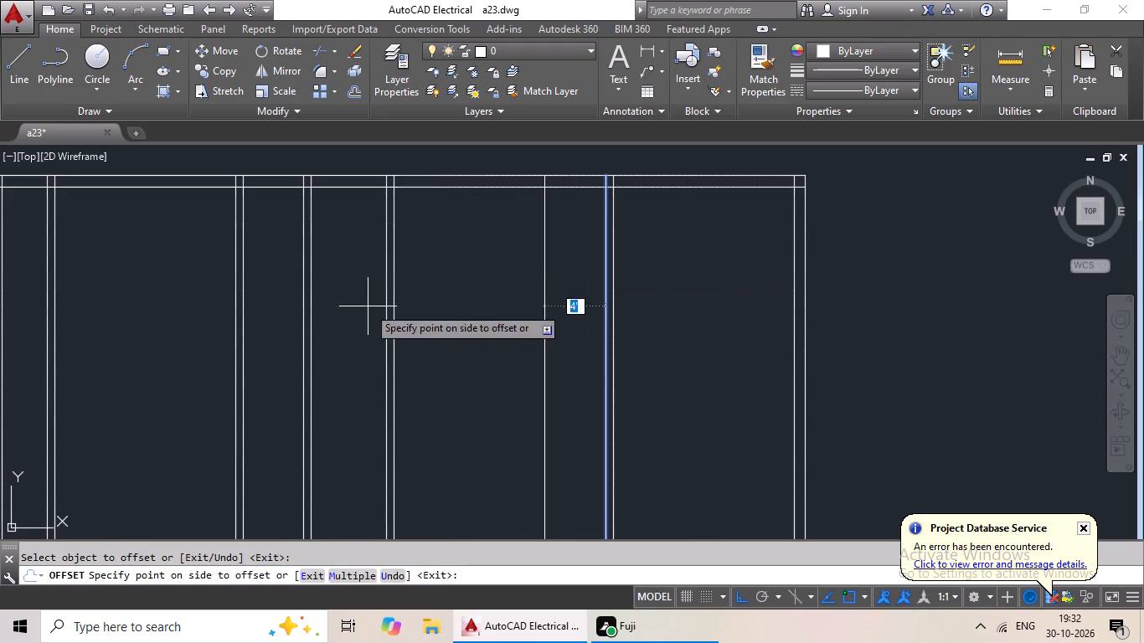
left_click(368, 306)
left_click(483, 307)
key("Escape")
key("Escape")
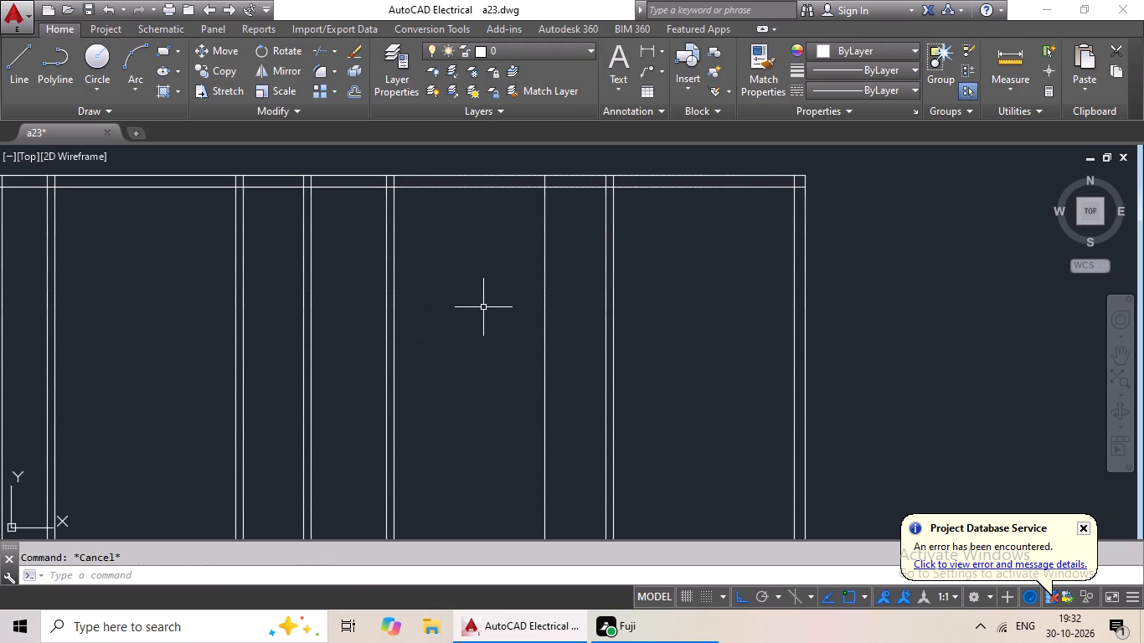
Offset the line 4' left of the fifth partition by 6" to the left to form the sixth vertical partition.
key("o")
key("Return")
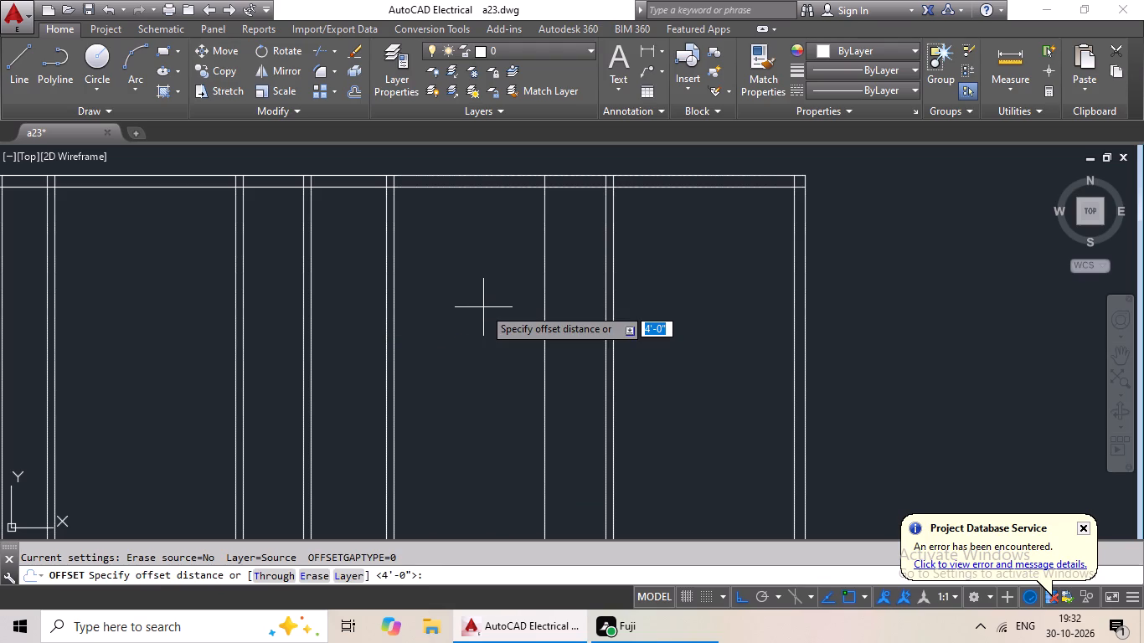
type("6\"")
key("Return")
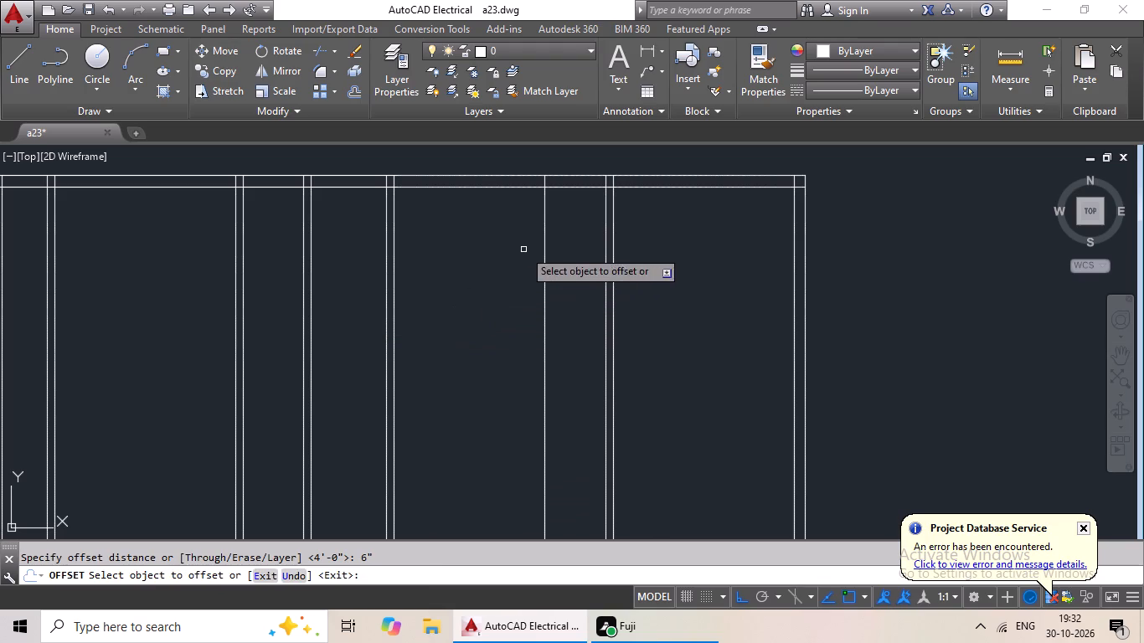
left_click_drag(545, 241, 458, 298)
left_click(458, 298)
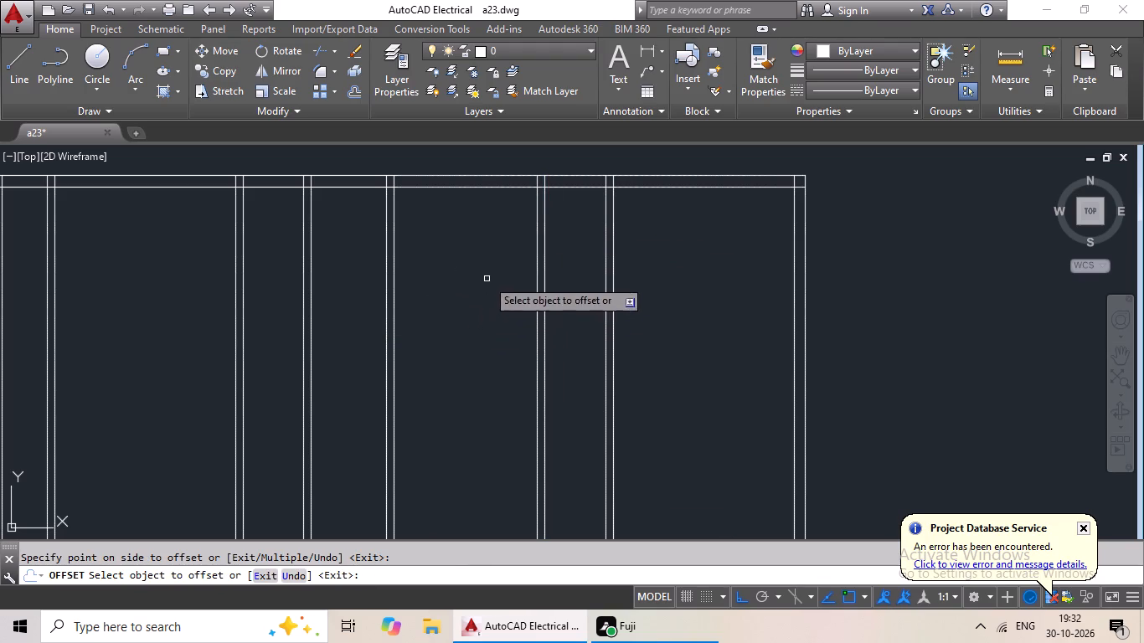
Check the clear width between the fourth and sixth vertical partitions with a linear dimension, without placing it.
left_click_drag(648, 46, 650, 54)
scroll(437, 190, "up", 2)
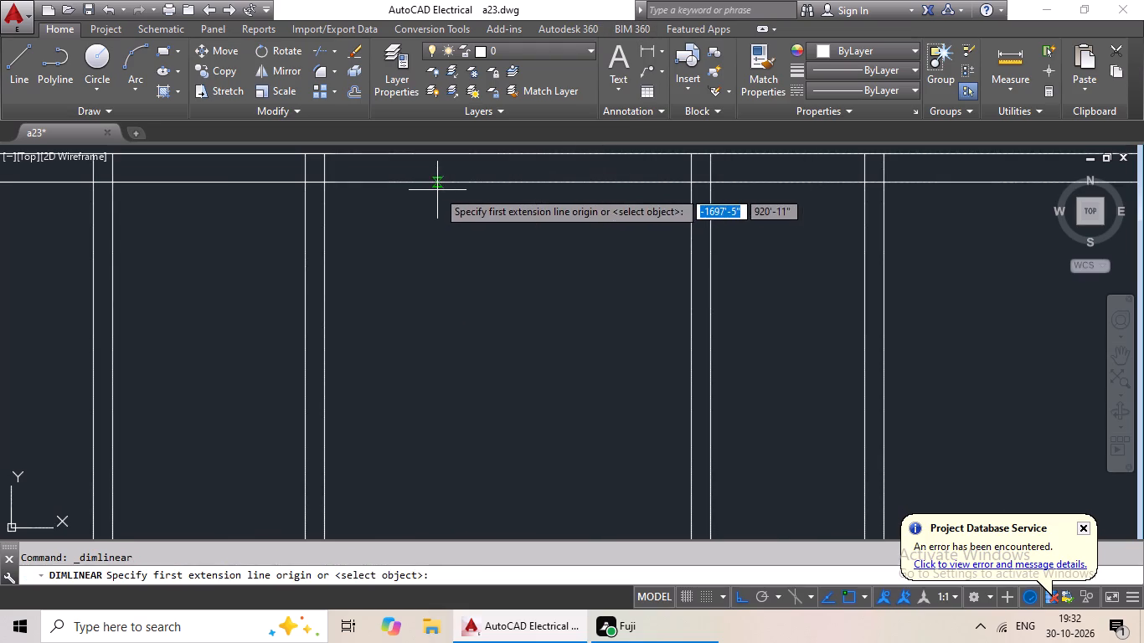
middle_click_drag(456, 276, 482, 414)
left_click(353, 316)
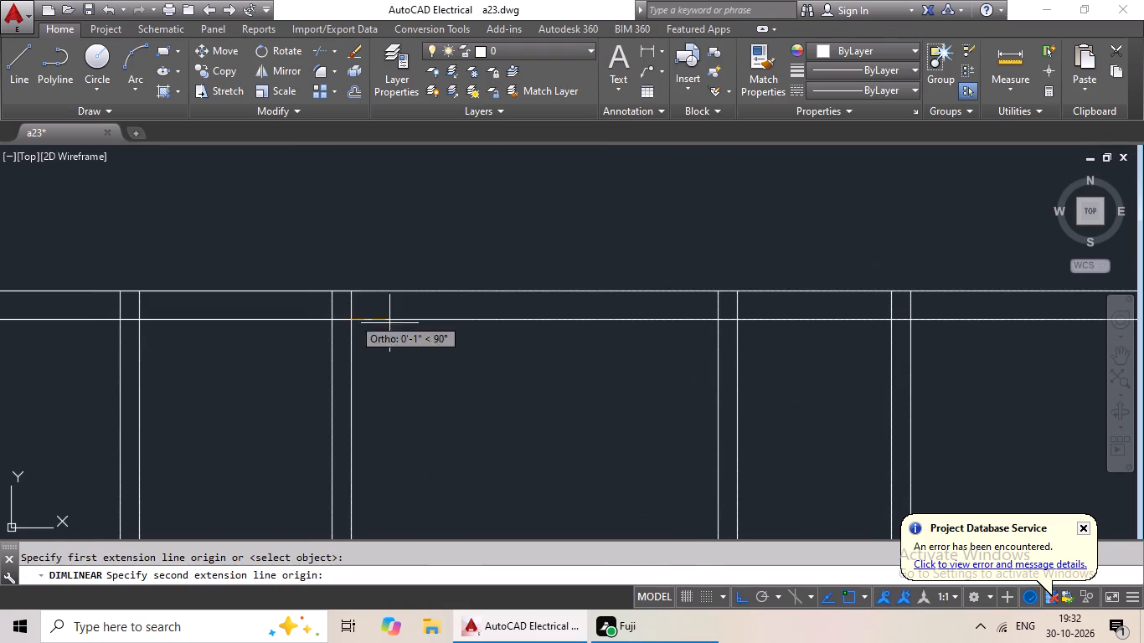
left_click(724, 318)
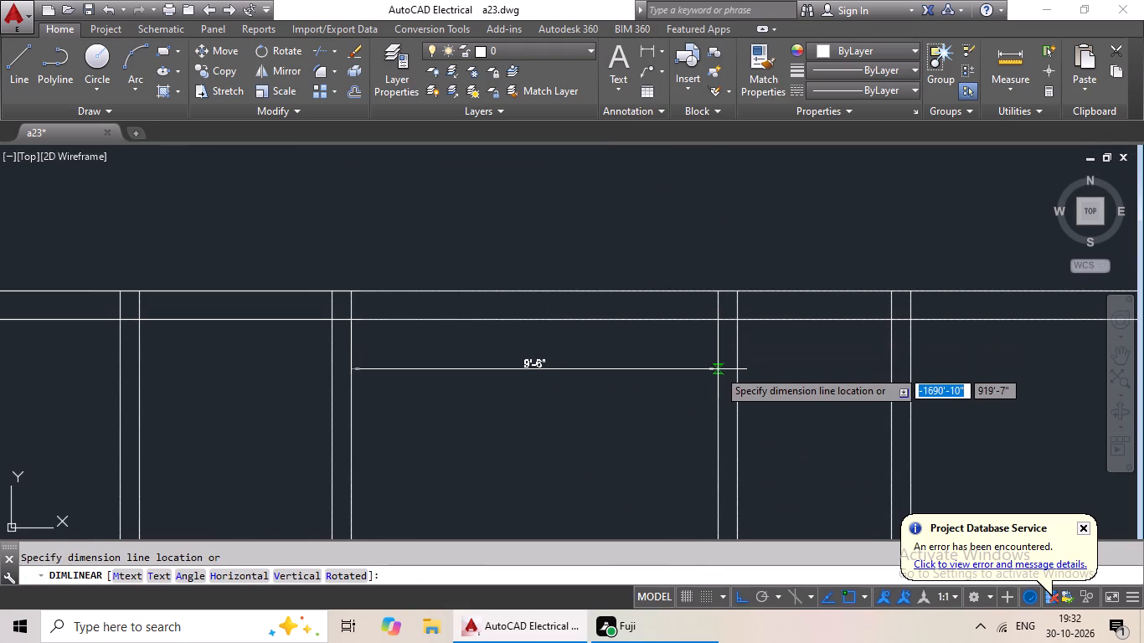
scroll(718, 368, "down", 1)
middle_click_drag(717, 365, 712, 253)
scroll(678, 301, "down", 1)
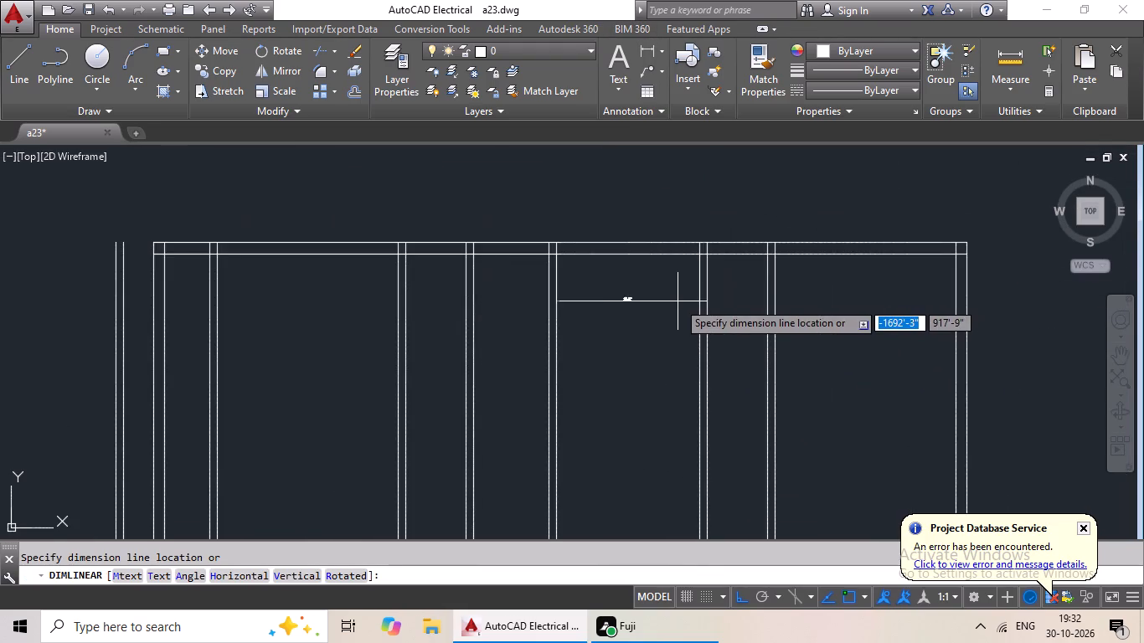
middle_click_drag(678, 301, 624, 311)
scroll(615, 313, "up", 3)
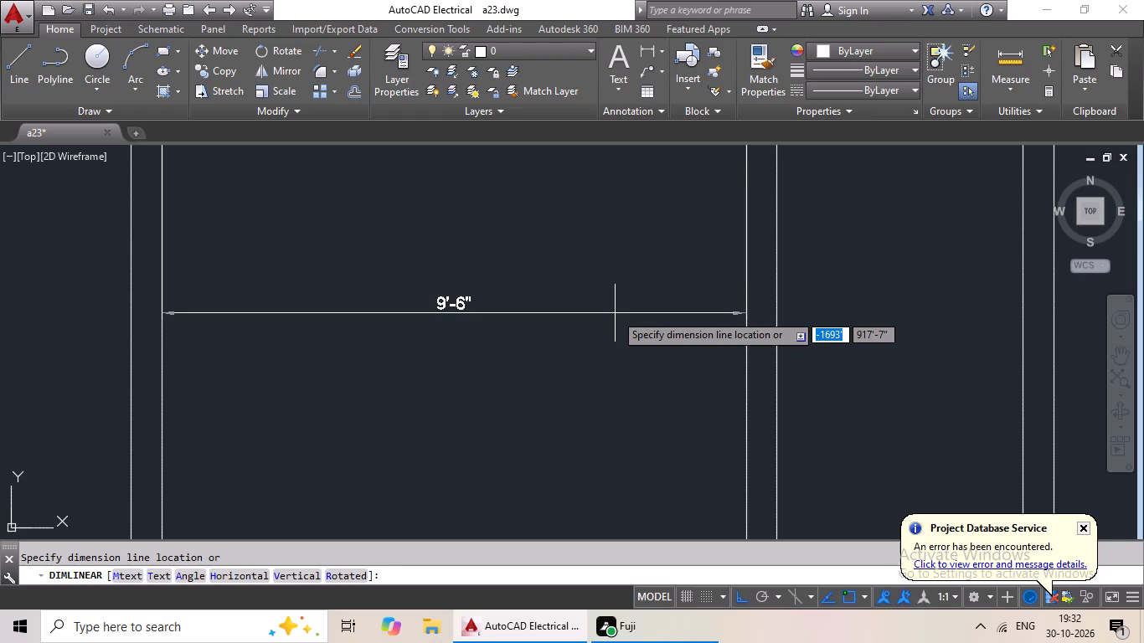
scroll(615, 313, "down", 2)
middle_click_drag(615, 313, 612, 290)
key("Escape")
key("Escape")
Erase the whole floor plan, including all outer wall lines, vertical partitions and the stray lines beside the left wall.
scroll(611, 319, "down", 3)
middle_click_drag(623, 316, 623, 270)
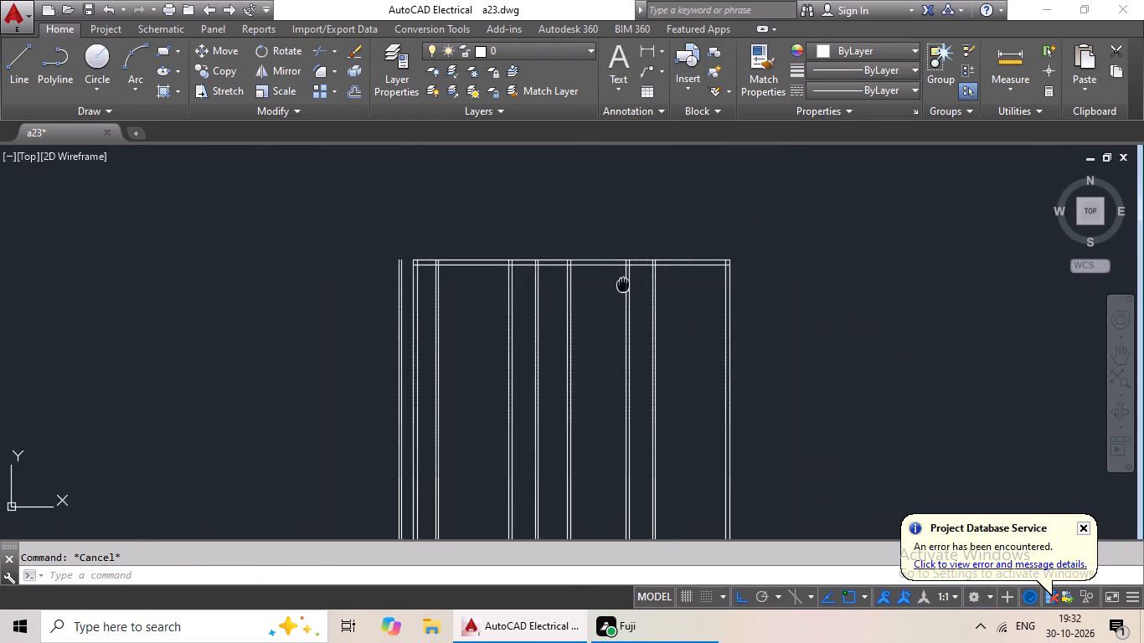
middle_click_drag(623, 270, 631, 172)
scroll(654, 261, "up", 1)
scroll(671, 271, "down", 1)
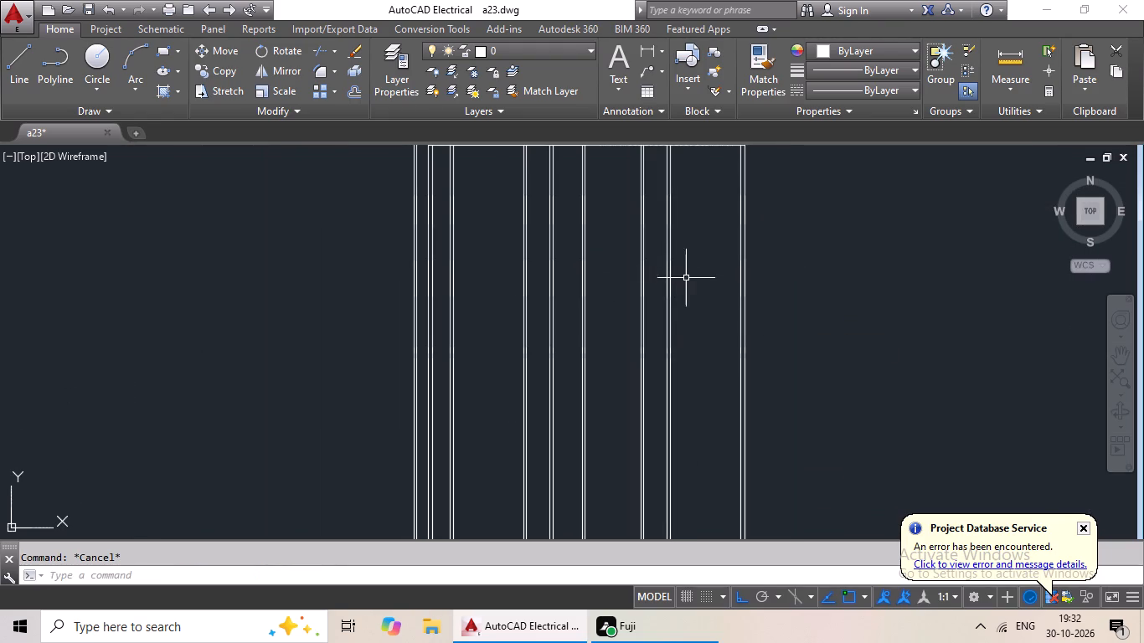
scroll(718, 260, "down", 2)
scroll(699, 262, "up", 1)
left_click(832, 222)
middle_click_drag(821, 231, 715, 270)
left_click_drag(725, 232, 389, 237)
left_click_drag(823, 192, 735, 192)
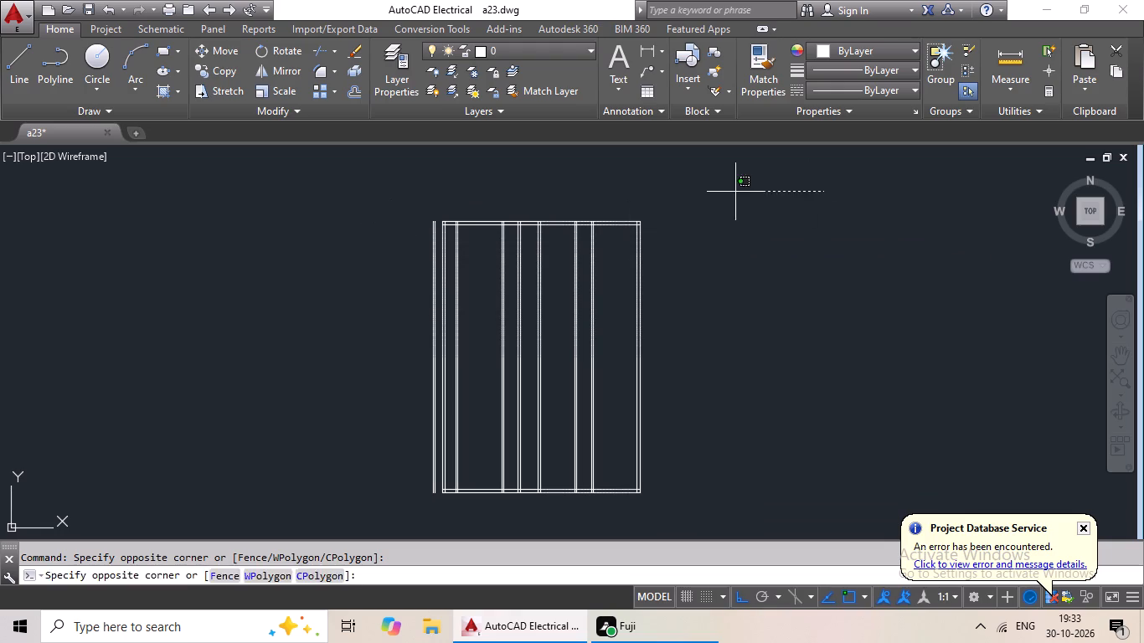
left_click_drag(735, 192, 781, 497)
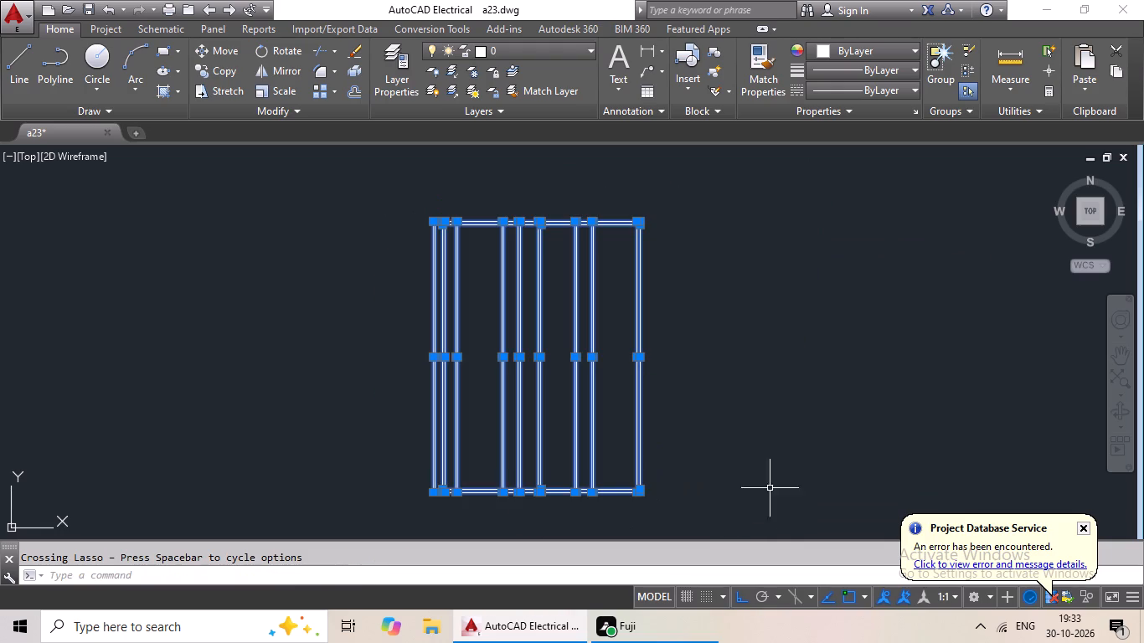
key("Delete")
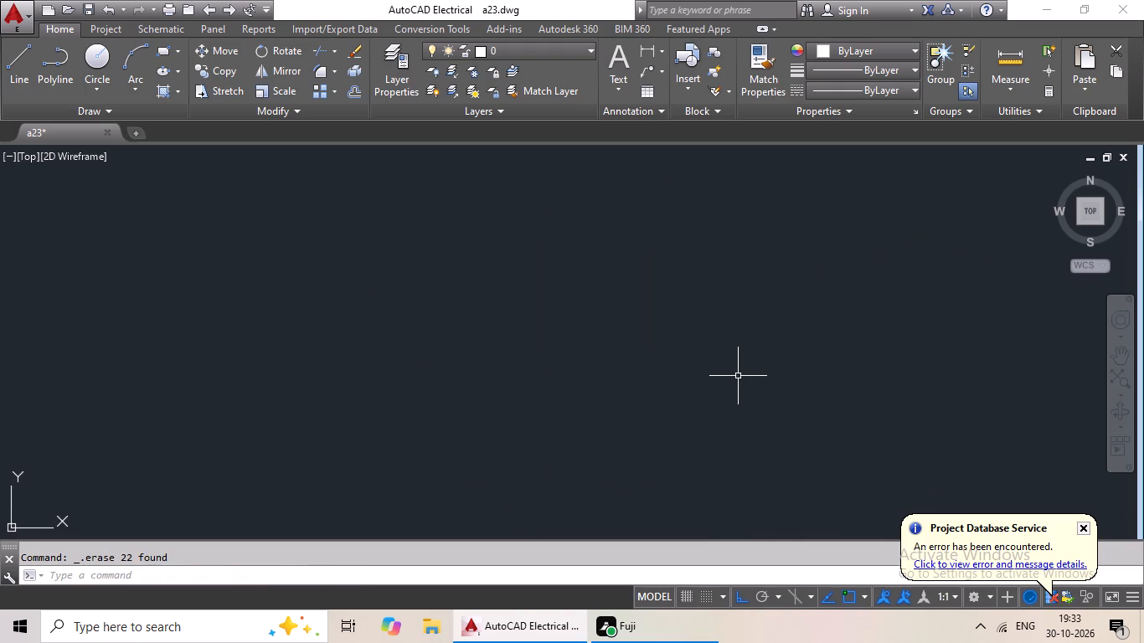
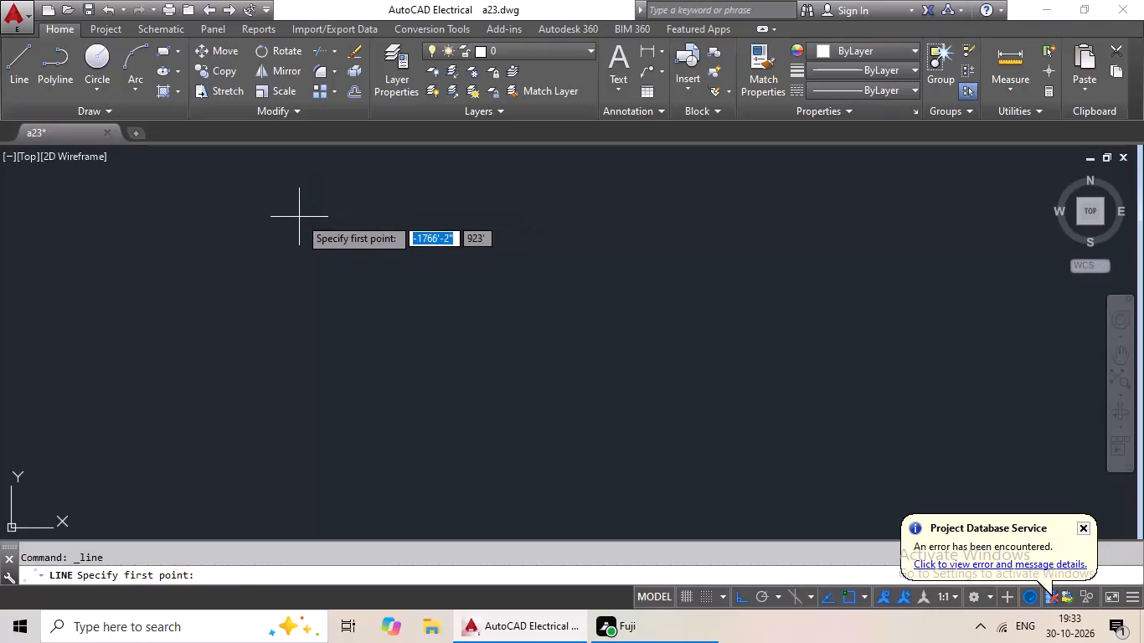
Draw the closed rectangular building outline with lines, 50' wide and 70' high.
middle_click_drag(856, 241, 580, 291)
middle_click_drag(630, 280, 790, 261)
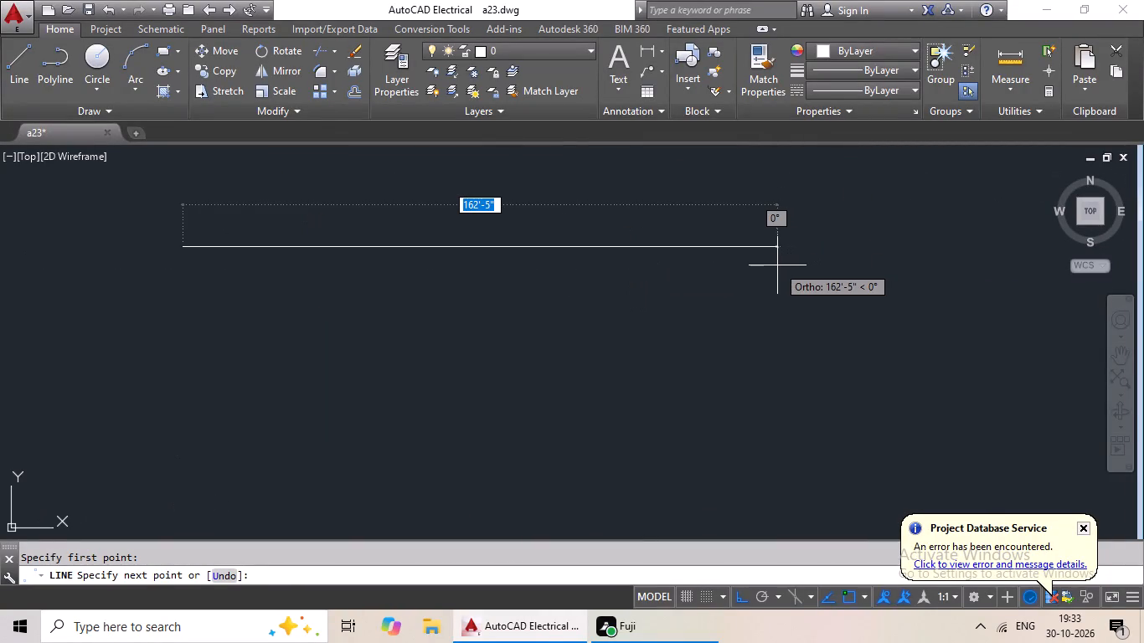
type("50'")
key("Return")
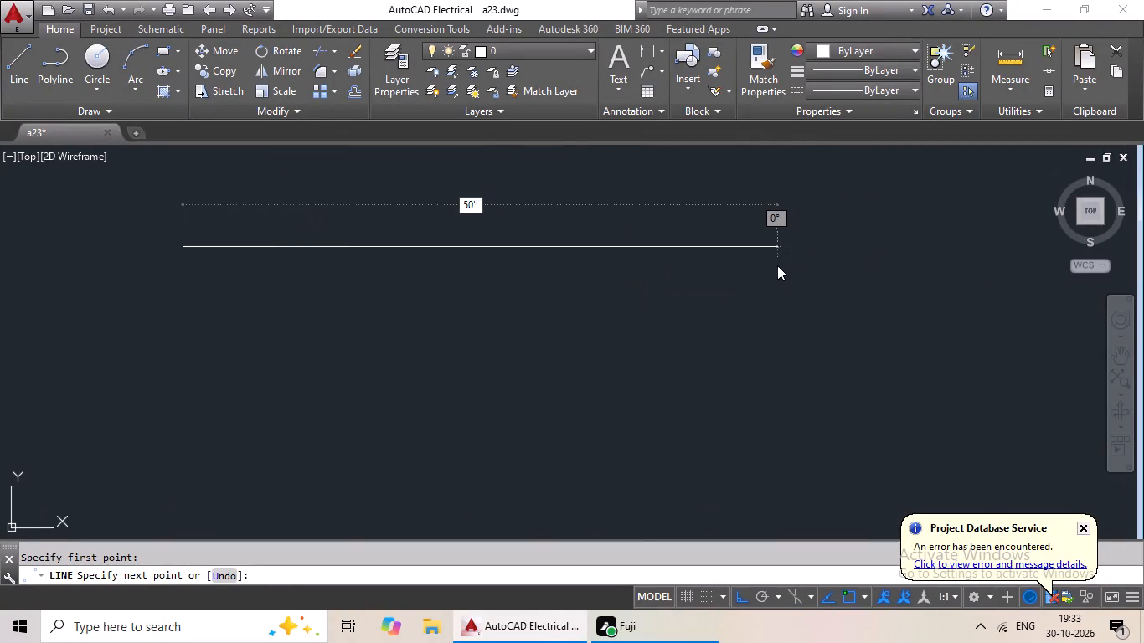
middle_click_drag(390, 465, 415, 383)
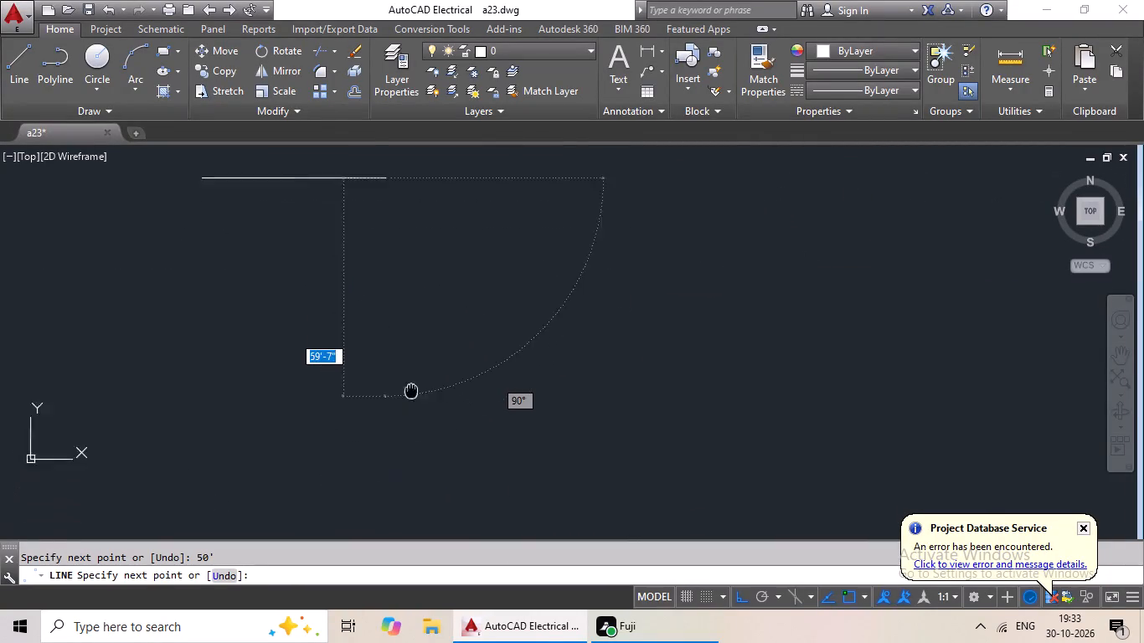
middle_click_drag(415, 383, 441, 314)
scroll(418, 410, "down", 2)
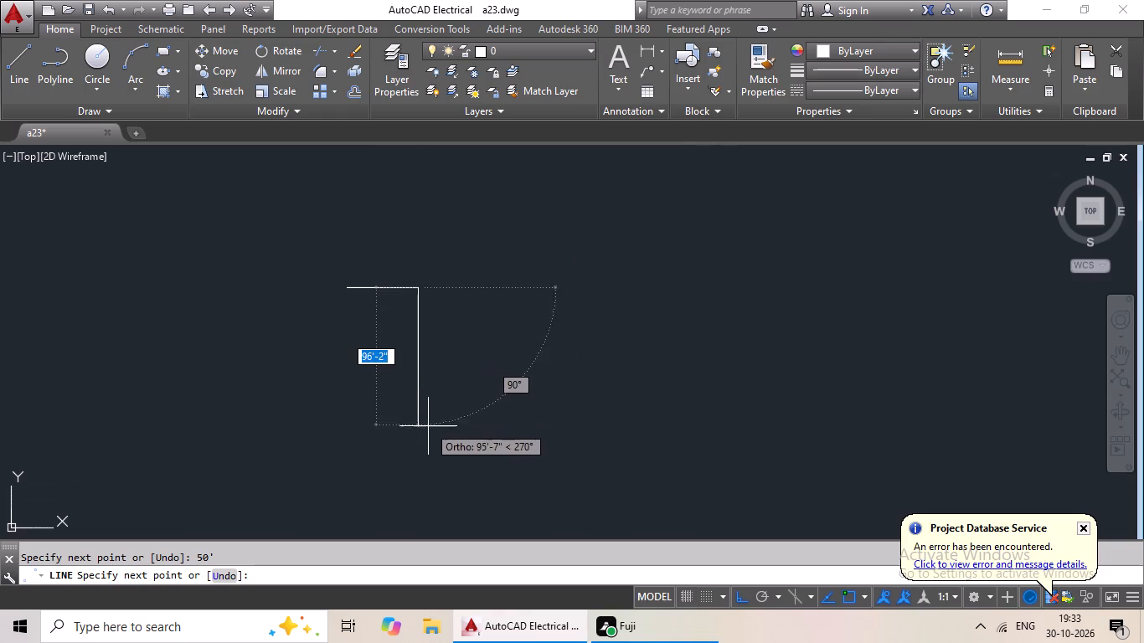
middle_click_drag(427, 440, 424, 383)
middle_click_drag(418, 353, 415, 340)
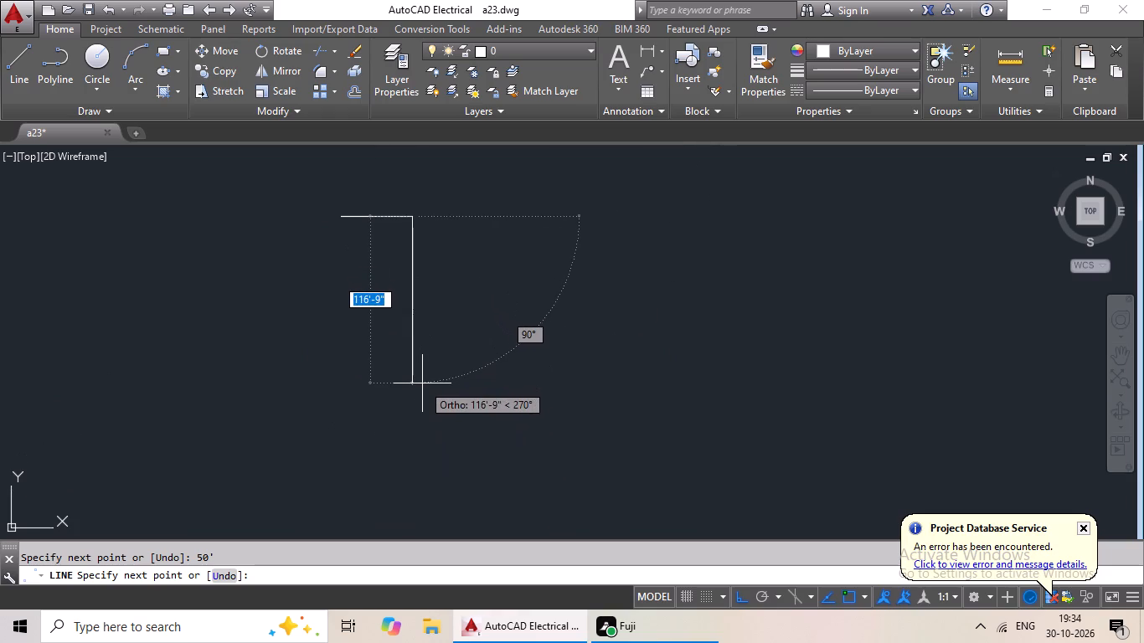
type("70'")
key("Return")
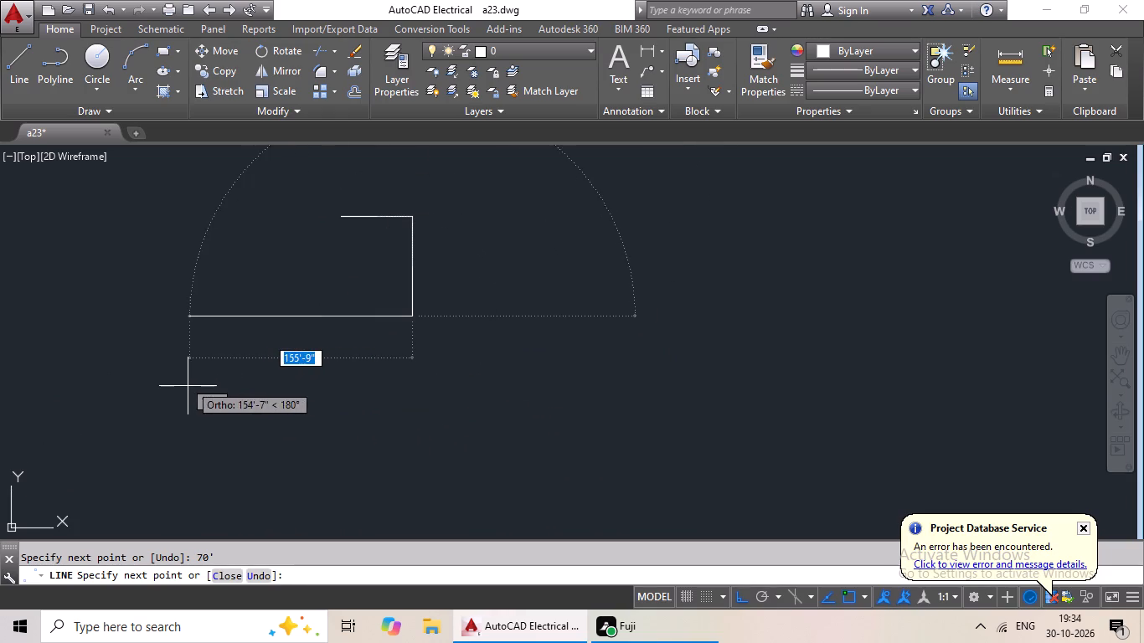
type("50'")
key("Return")
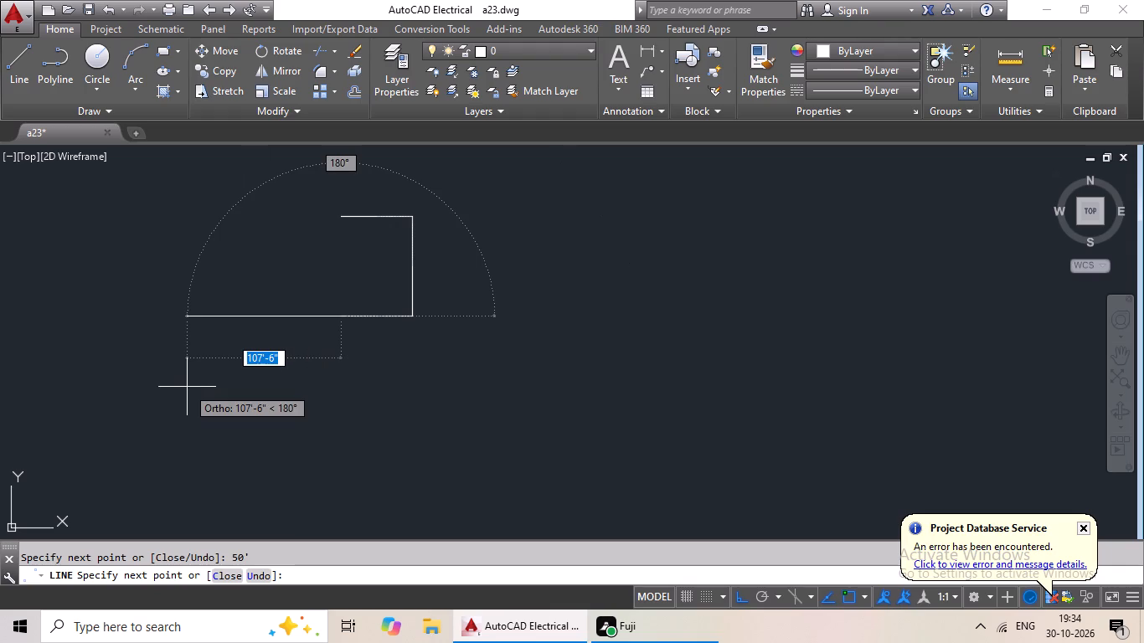
scroll(332, 207, "up", 4)
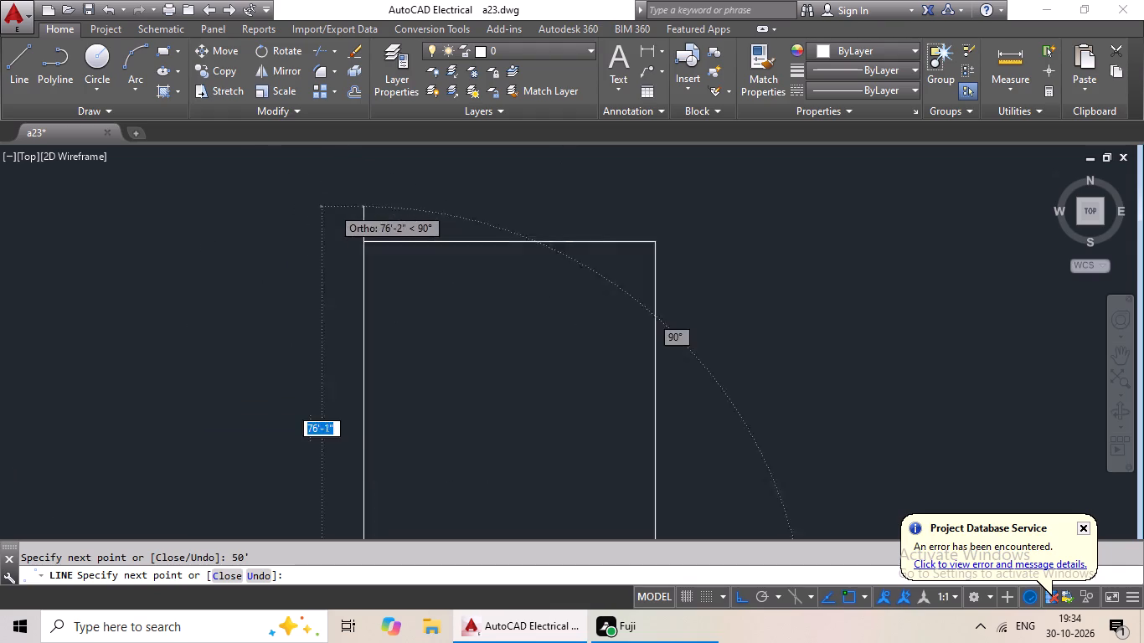
left_click(381, 261)
middle_click_drag(534, 349, 419, 205)
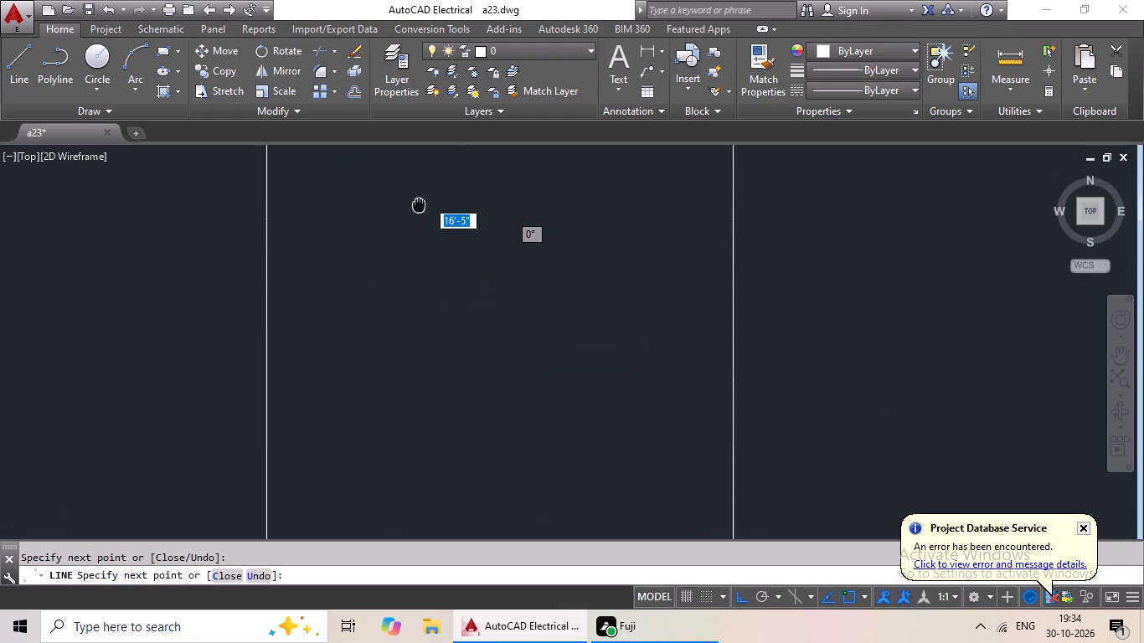
scroll(416, 219, "down", 2)
key("Escape")
middle_click_drag(384, 249, 354, 265)
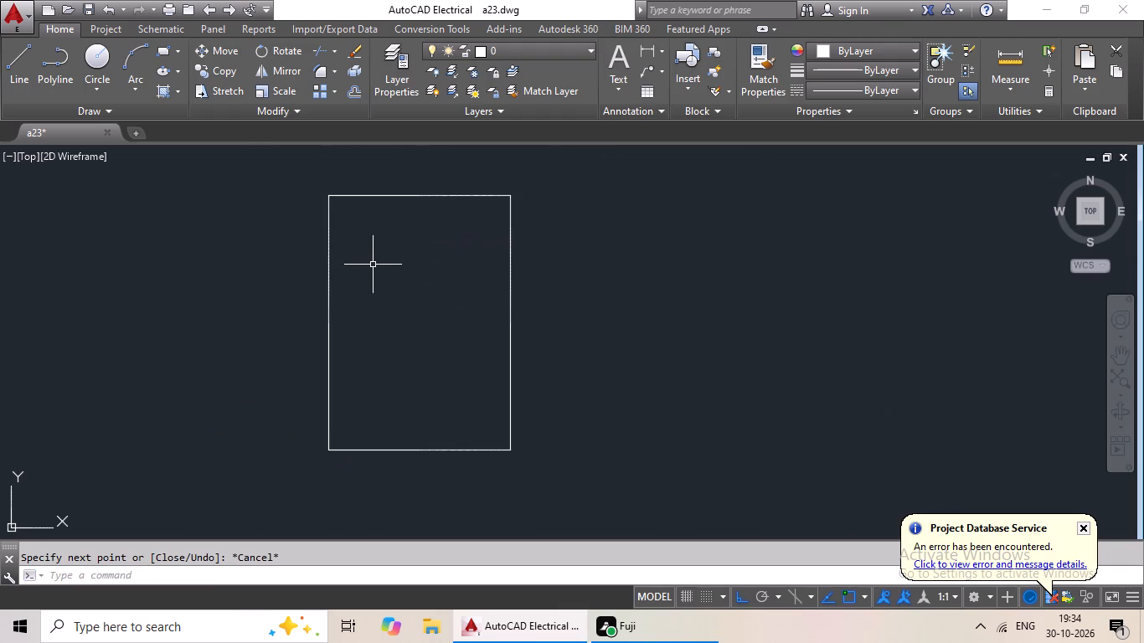
Offset all four sides of the outline 9" inward to form the outer walls.
scroll(377, 262, "up", 2)
scroll(377, 262, "down", 1)
key("o")
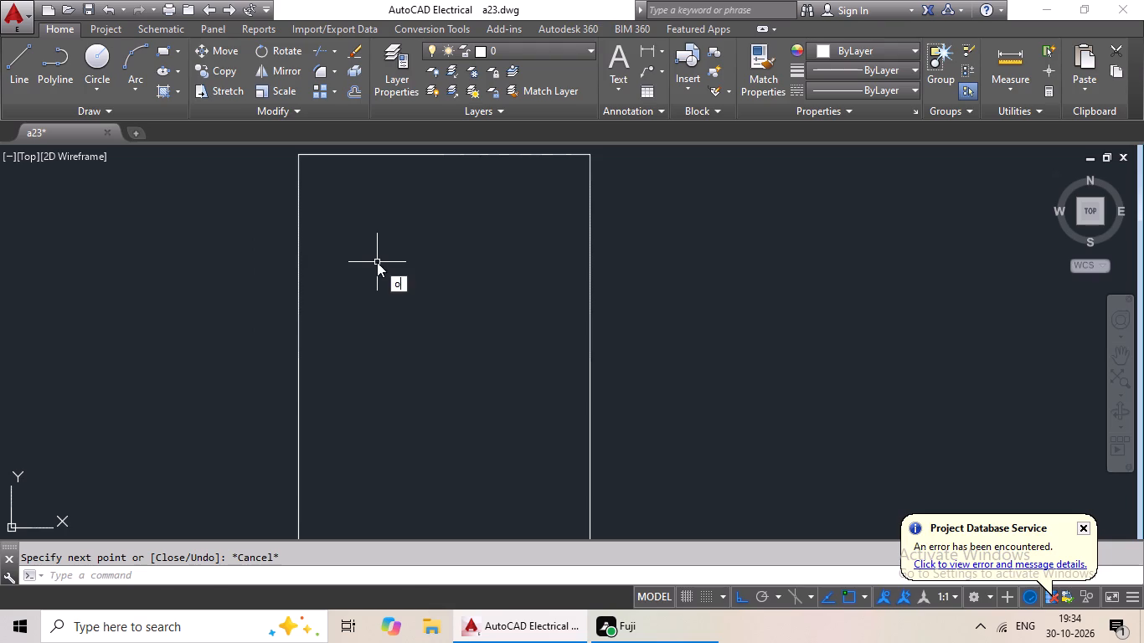
key("Return")
type("9\"")
key("Return")
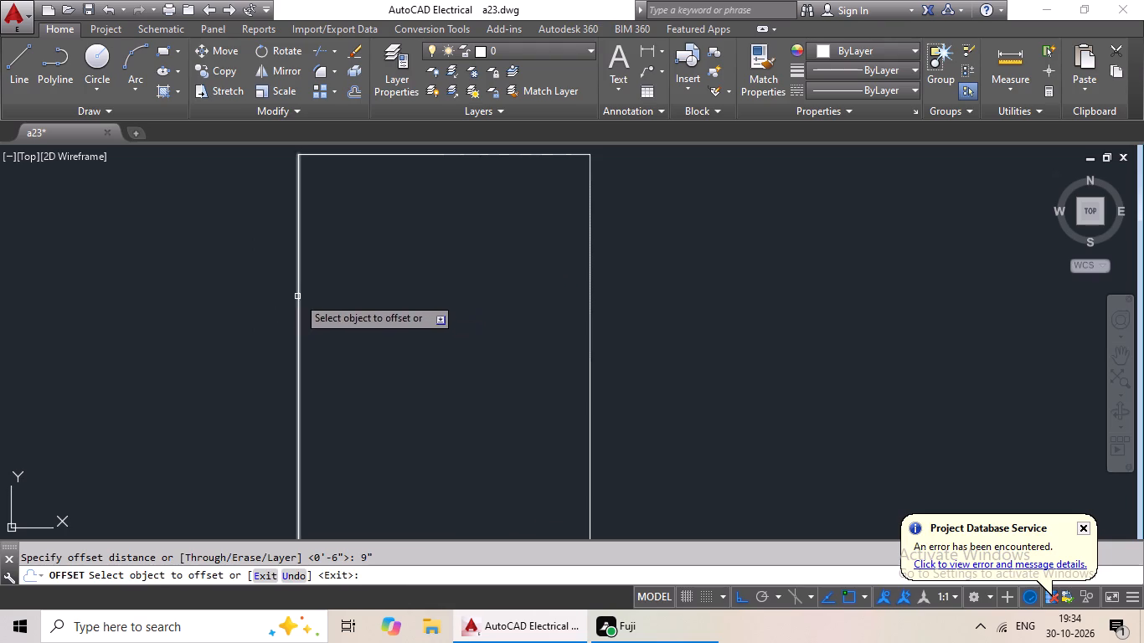
left_click_drag(297, 296, 333, 300)
left_click(360, 300)
left_click(412, 155)
left_click_drag(411, 188, 425, 200)
left_click_drag(589, 204, 553, 221)
left_click(534, 229)
scroll(530, 242, "down", 2)
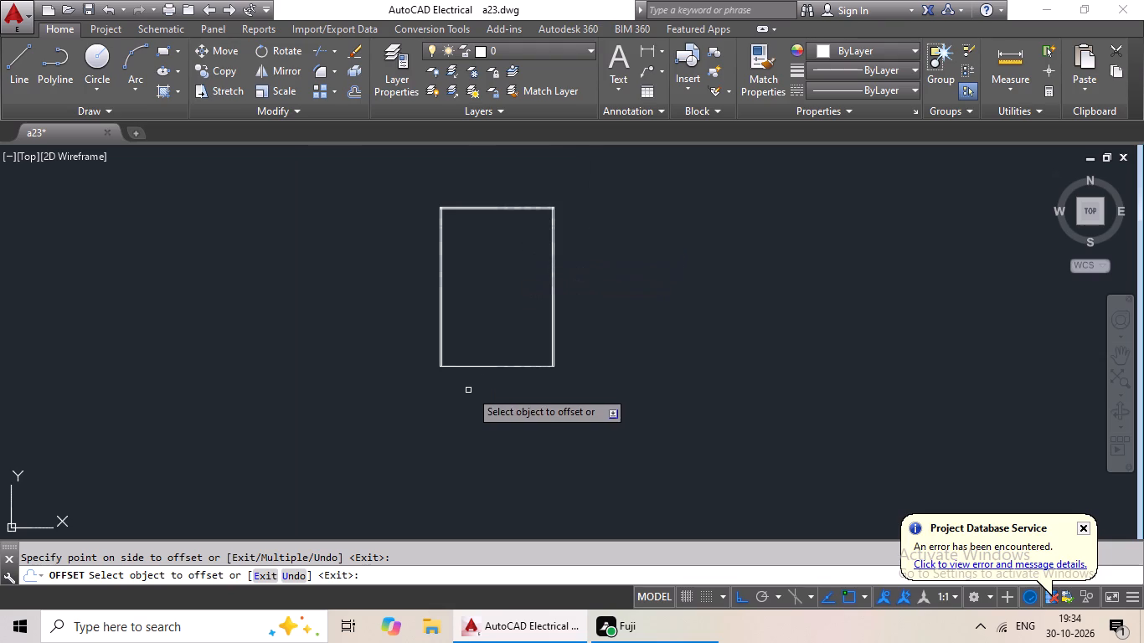
scroll(495, 372, "up", 4)
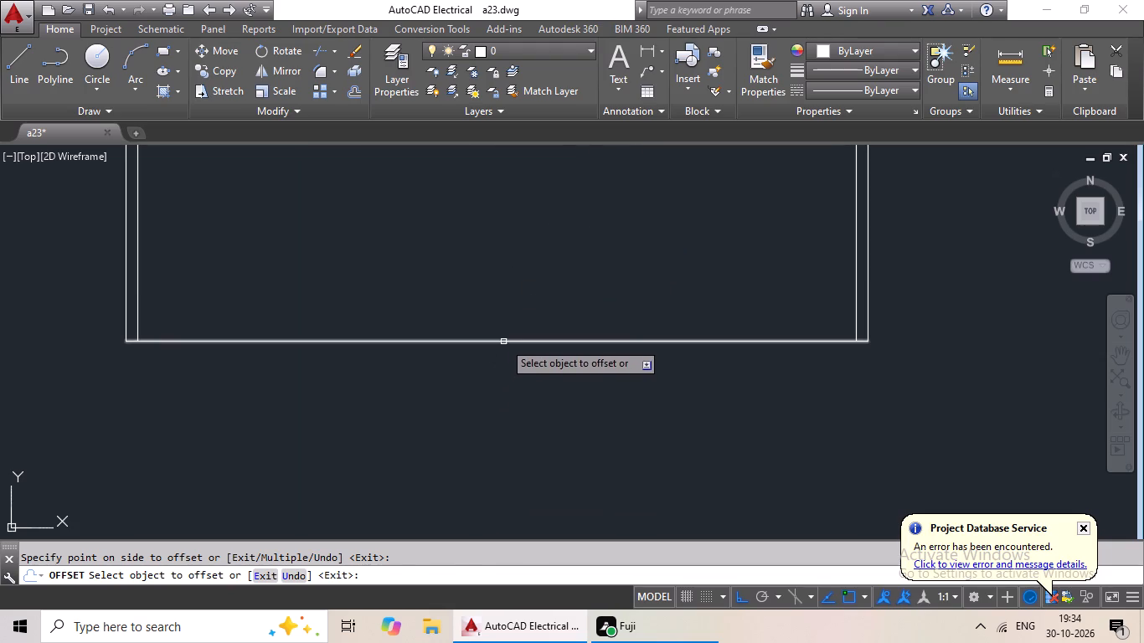
left_click_drag(502, 342, 510, 323)
left_click(520, 299)
scroll(520, 299, "down", 4)
middle_click_drag(535, 277, 480, 390)
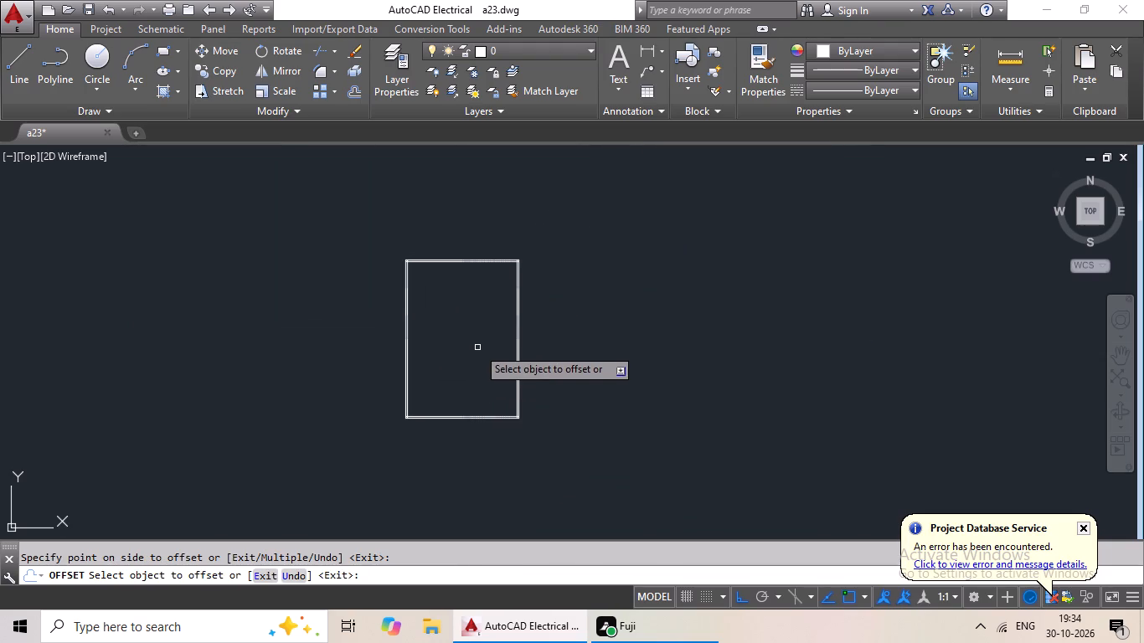
key("Escape")
Offset the outer line of the left wall 2' to the left, outside the building.
scroll(463, 346, "up", 2)
scroll(463, 346, "down", 1)
middle_click(443, 373)
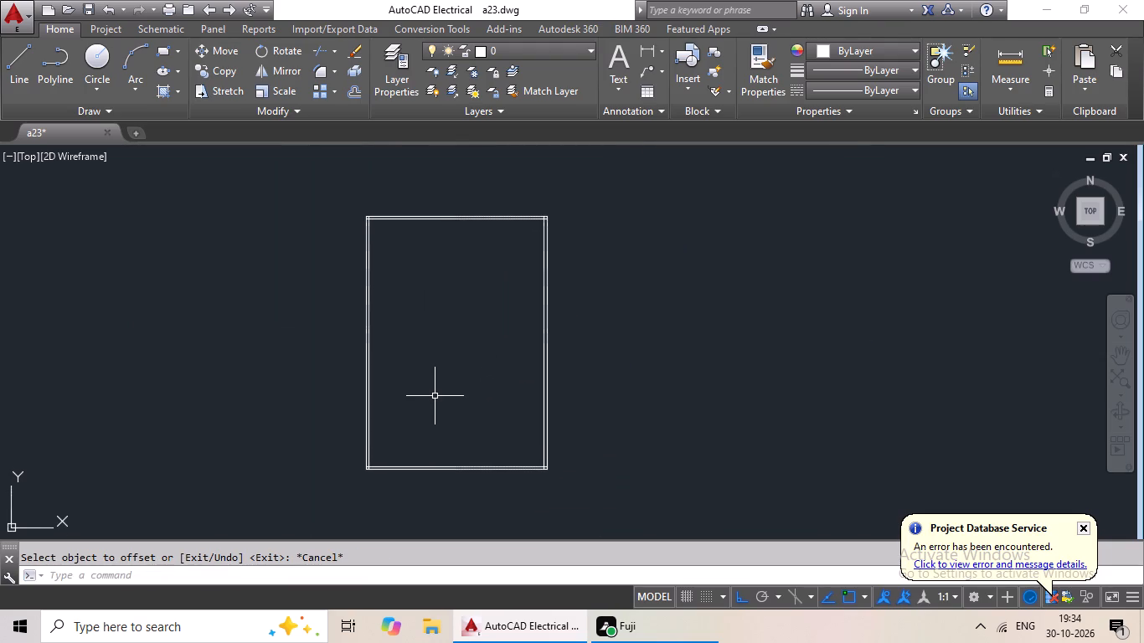
key("Escape")
key("o")
key("Return")
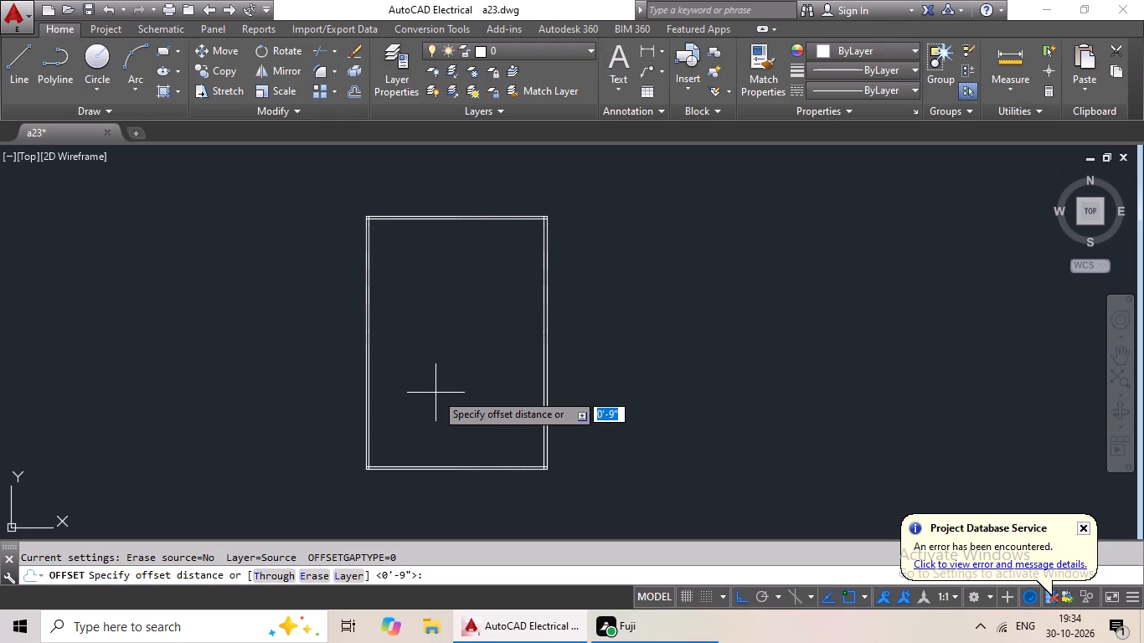
type("2'")
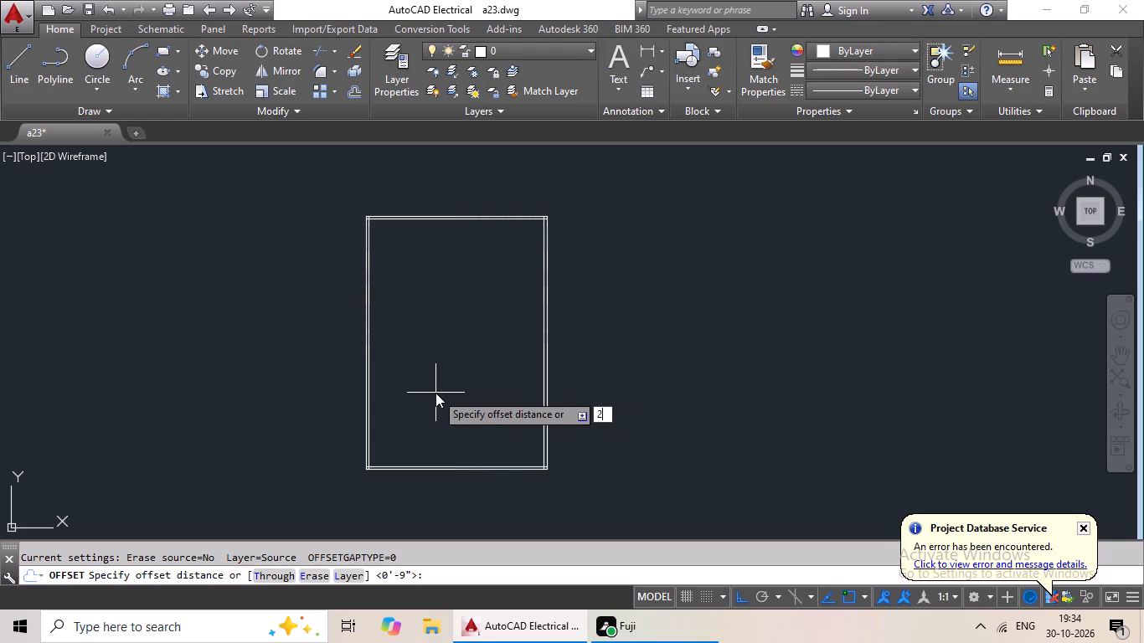
key("Return")
scroll(348, 189, "up", 2)
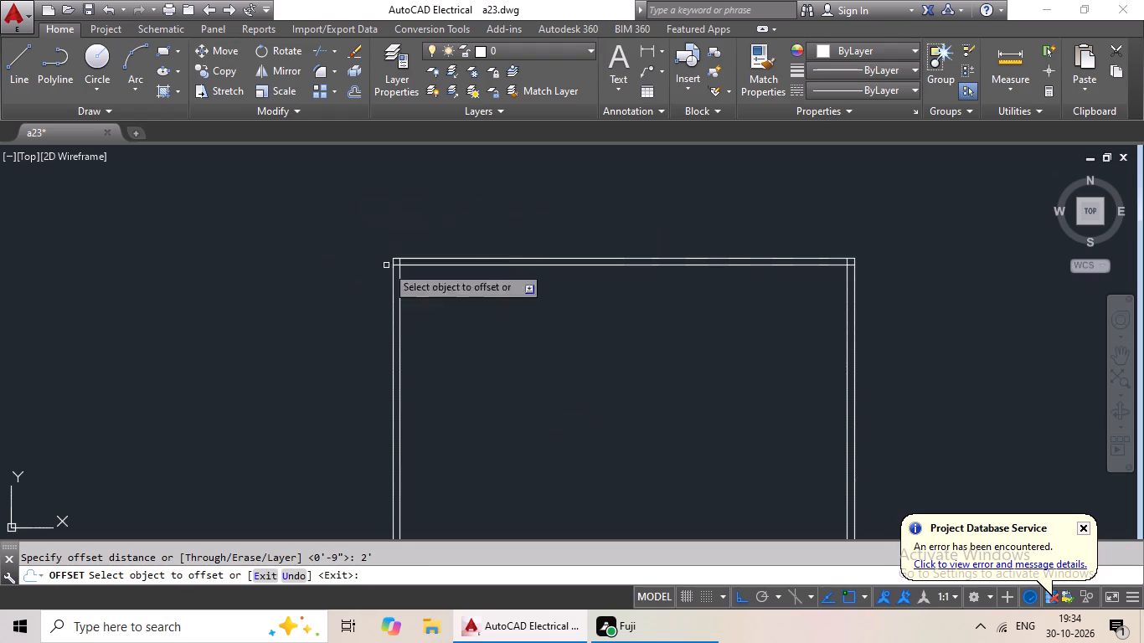
left_click(393, 286)
left_click(301, 296)
middle_click_drag(589, 353, 604, 301)
key("Escape")
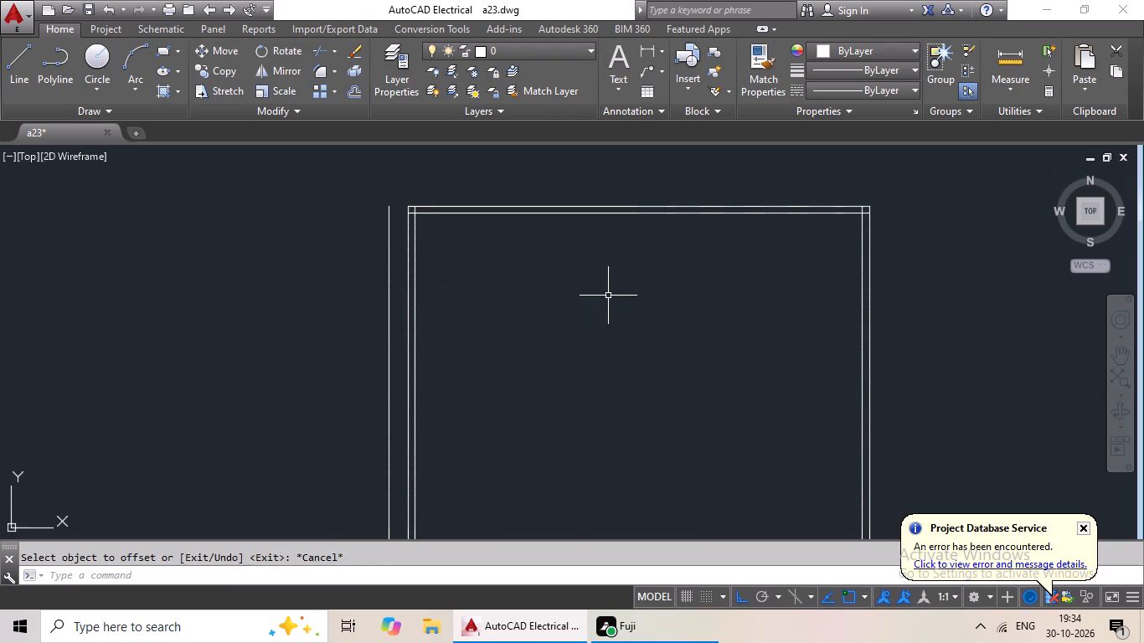
key("Escape")
Offset the line outside the left wall by 6" to the left to make a double line.
key("o")
key("Return")
key("6")
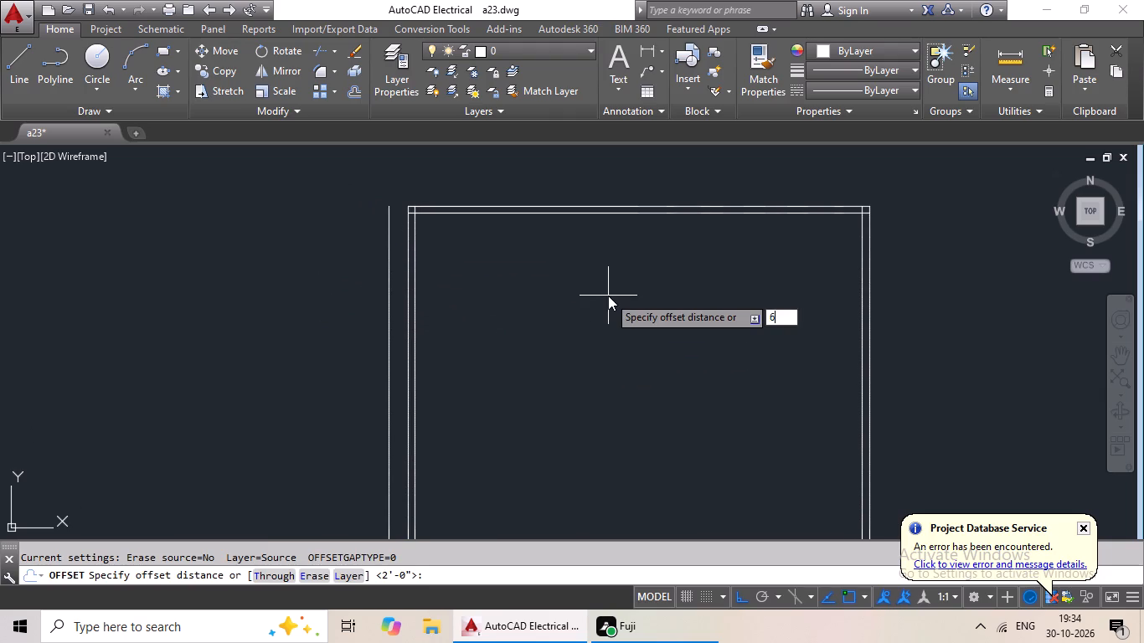
key("shift+quotedbl")
key("Return")
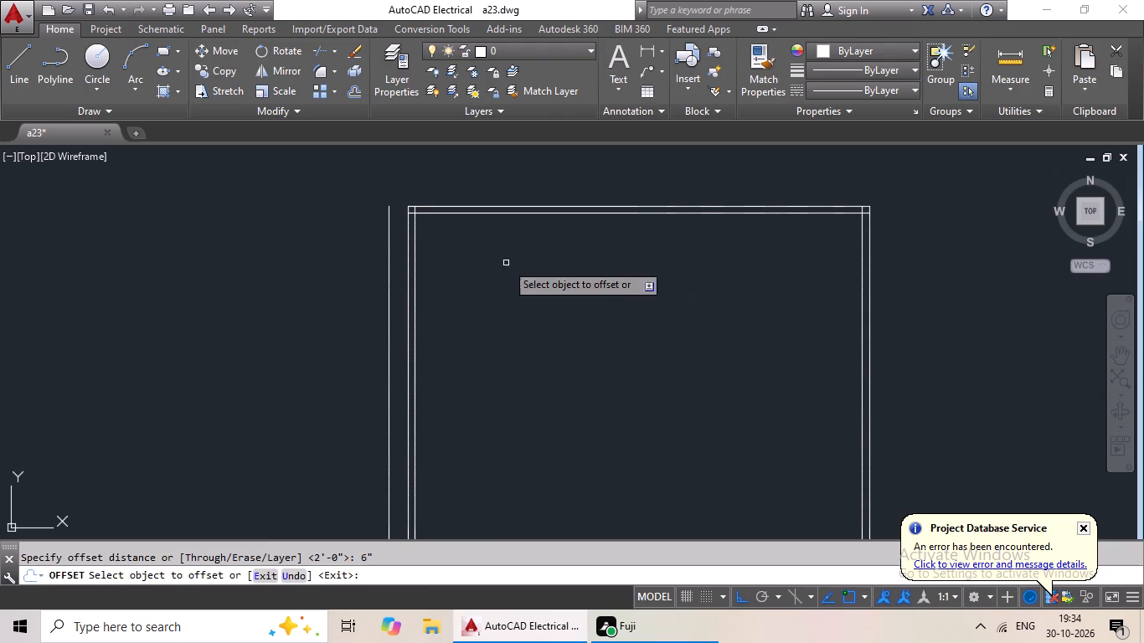
left_click(388, 312)
left_click(259, 311)
scroll(571, 288, "down", 1)
middle_click_drag(572, 283, 497, 283)
key("Escape")
key("Escape")
key("Escape")
Offset the inner line of the left wall 3' to the right, into the building.
key("o")
key("Return")
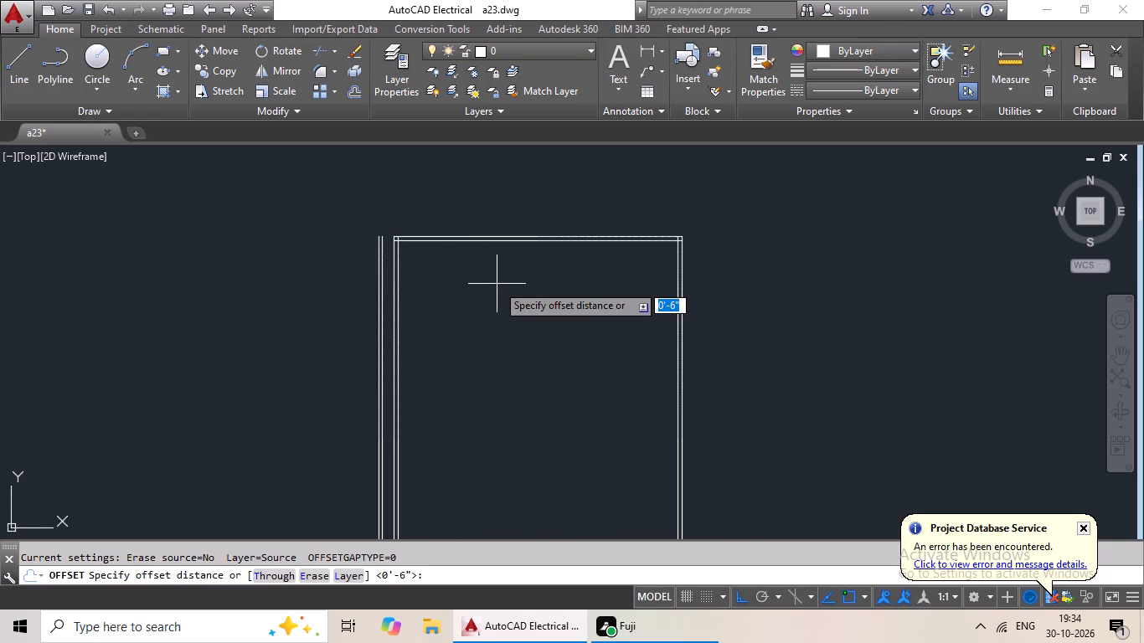
type("3'")
key("Return")
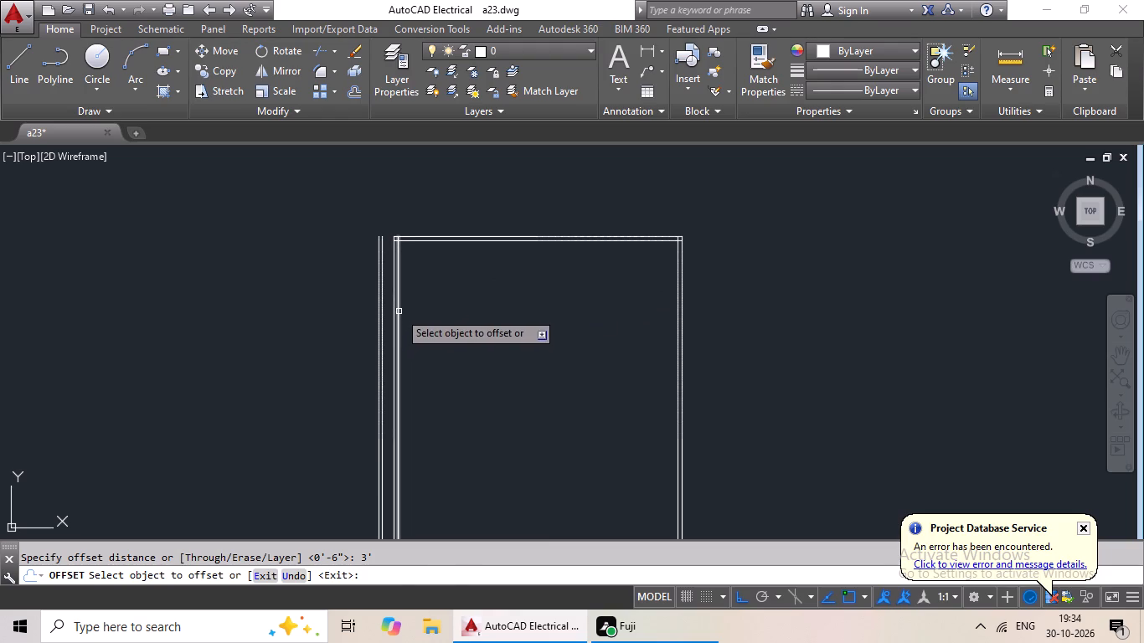
left_click_drag(398, 312, 414, 312)
left_click(464, 312)
key("Escape")
key("Escape")
key("Escape")
Offset the line 3' inside the left wall by 6" to the right to form the first vertical partition.
key("o")
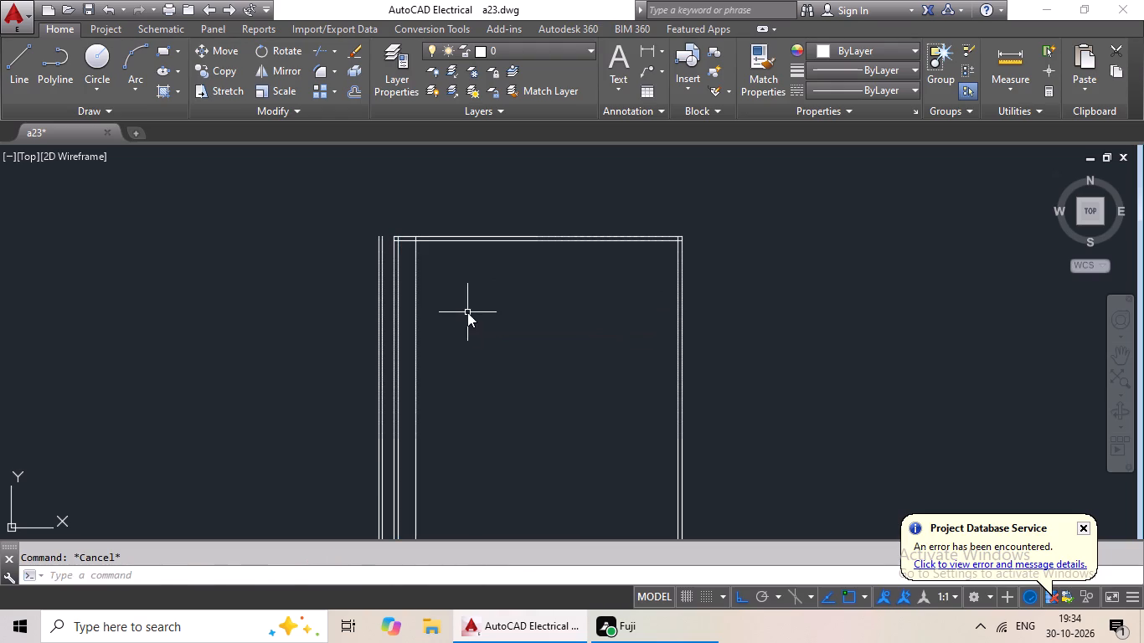
key("Return")
type("6\"")
key("Return")
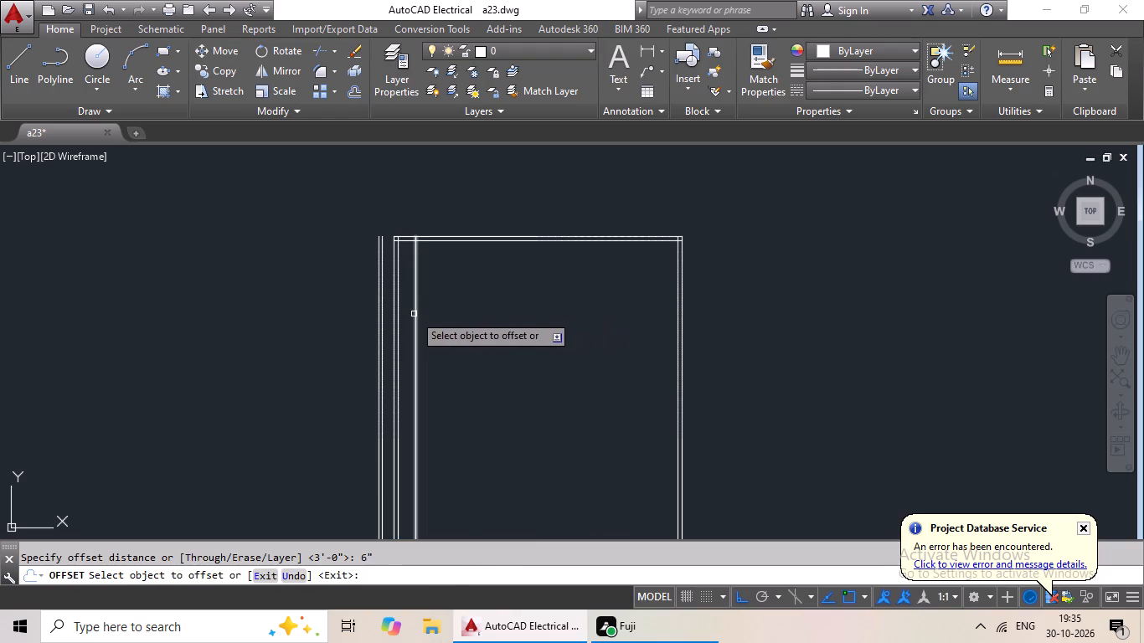
left_click_drag(413, 314, 456, 314)
left_click(545, 314)
scroll(403, 275, "up", 2)
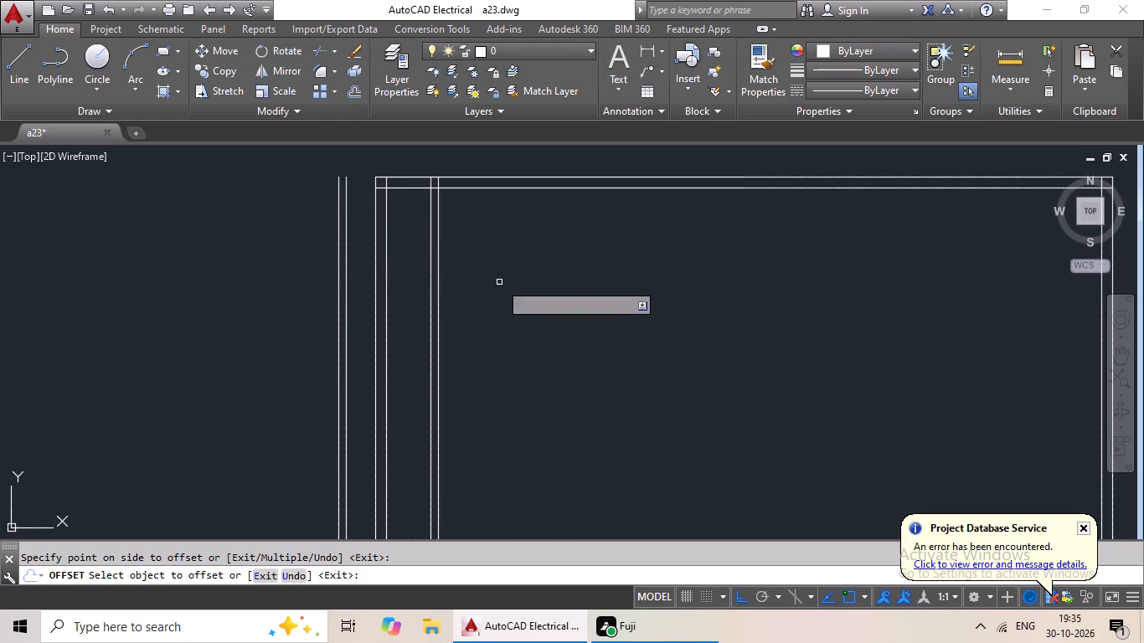
middle_click_drag(575, 287, 472, 307)
key("Escape")
key("Escape")
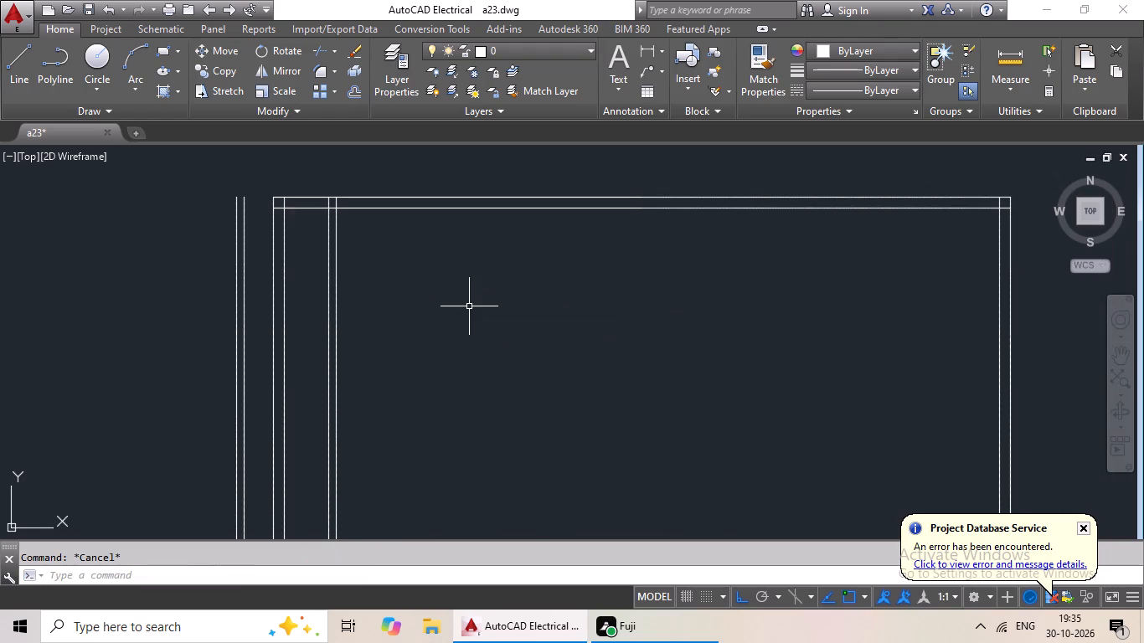
key("Escape")
Offset the right-hand line of the first vertical partition 12' to the right.
key("o")
key("Return")
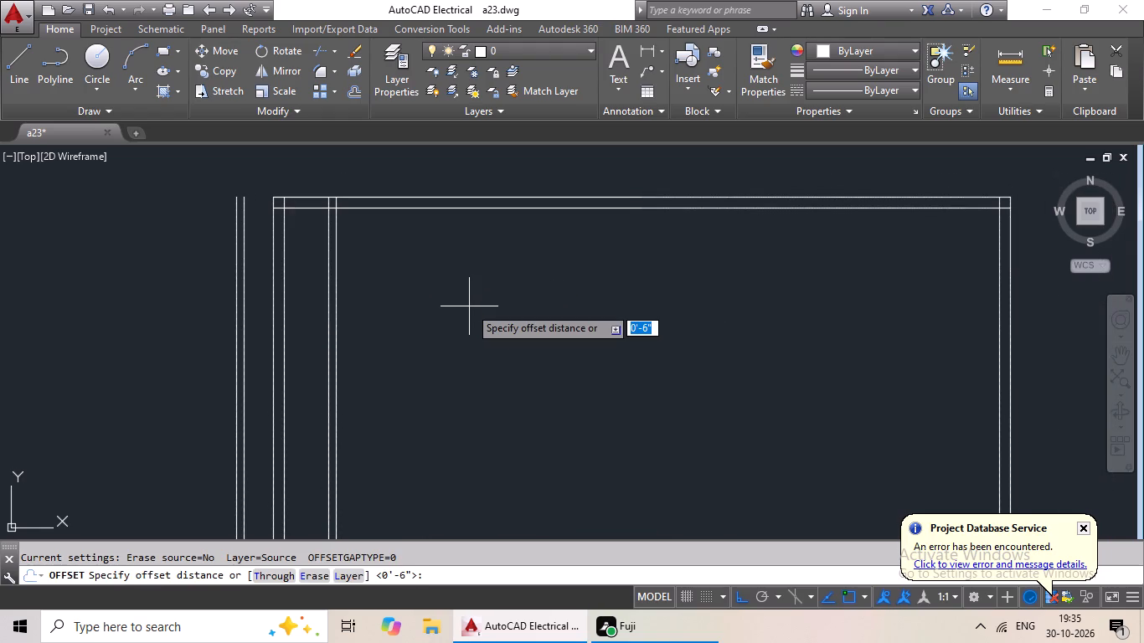
type("12'")
key("Return")
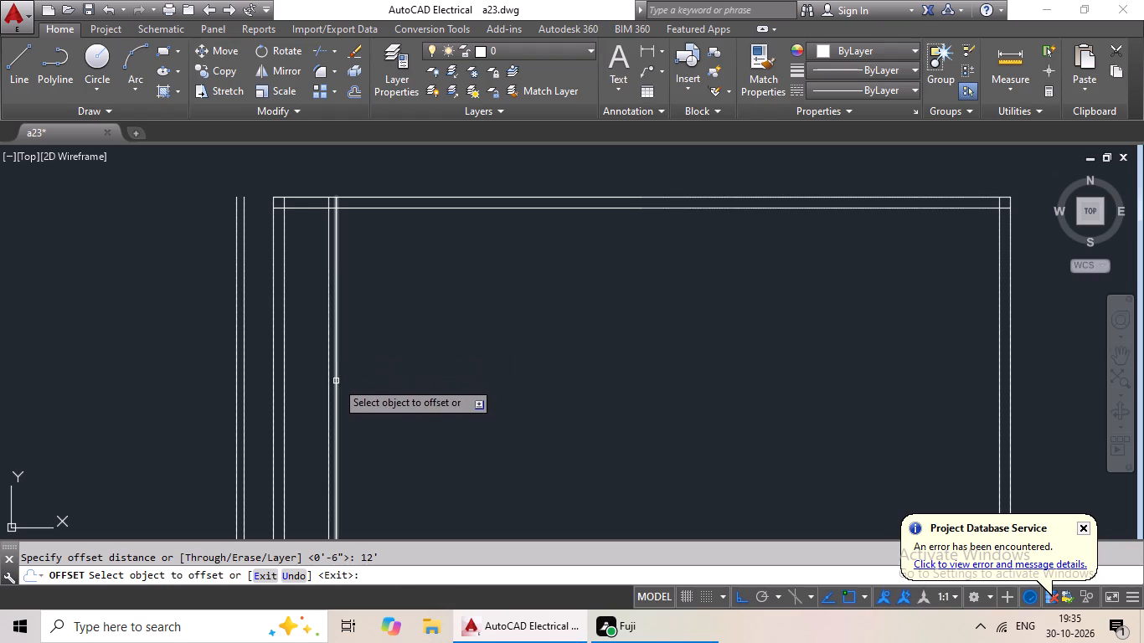
left_click_drag(336, 381, 344, 381)
left_click(598, 383)
key("Escape")
key("Escape")
Offset the line 12' right of the first partition by 6" to the right to form the second vertical partition.
key("o")
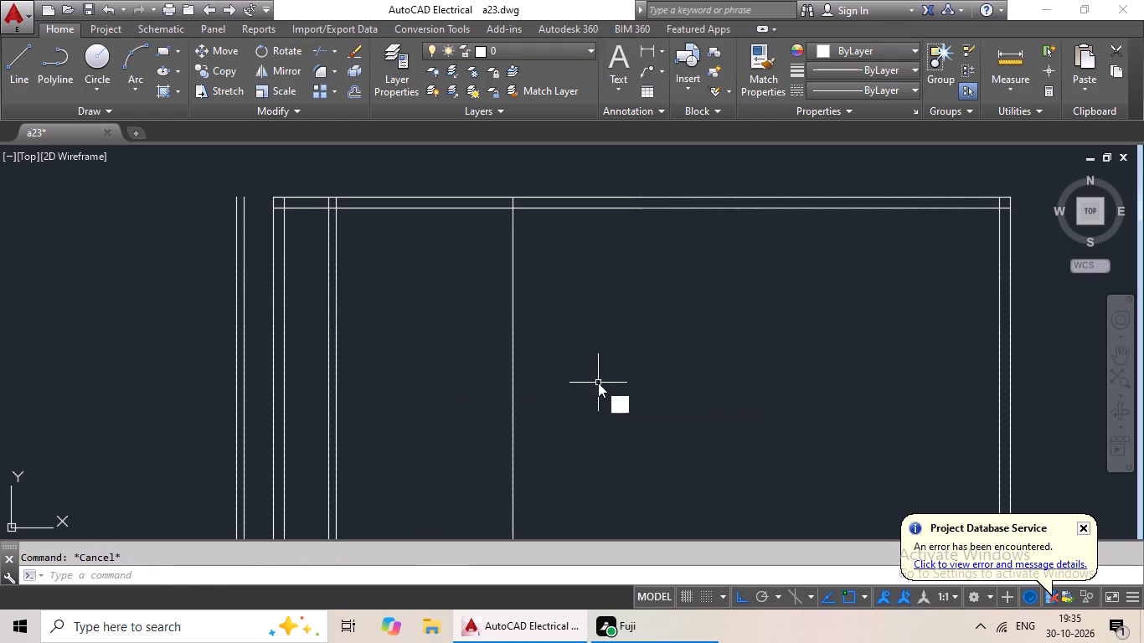
key("Return")
type("6\"")
key("Return")
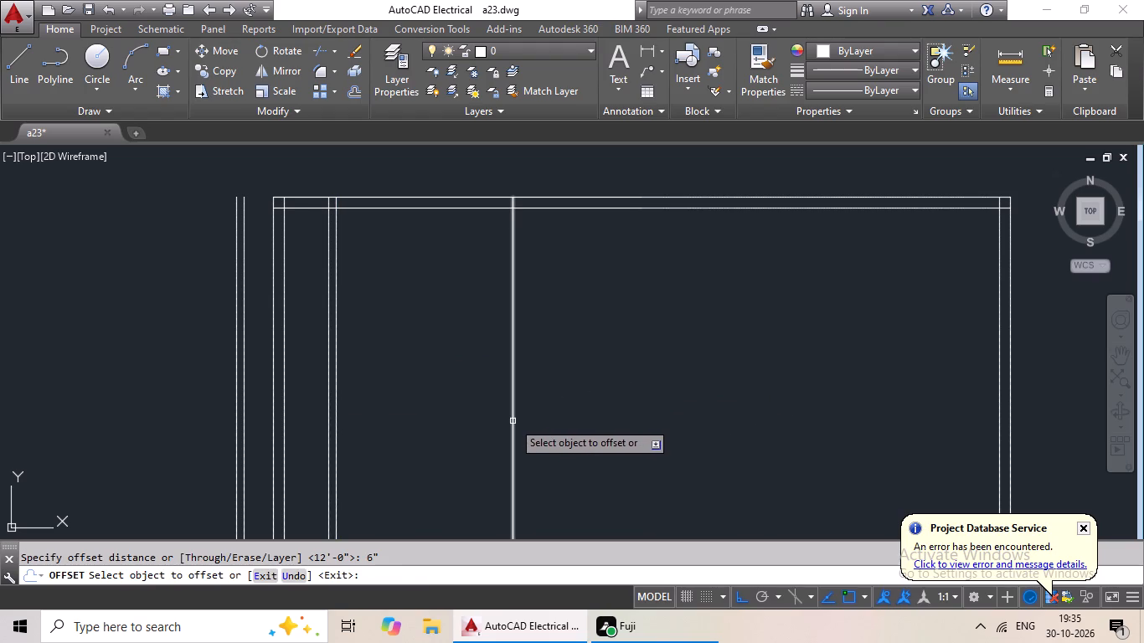
left_click_drag(513, 421, 566, 419)
left_click(727, 417)
key("Escape")
key("Escape")
key("Escape")
Offset the right-hand line of the second vertical partition 4' to the right.
key("o")
key("Return")
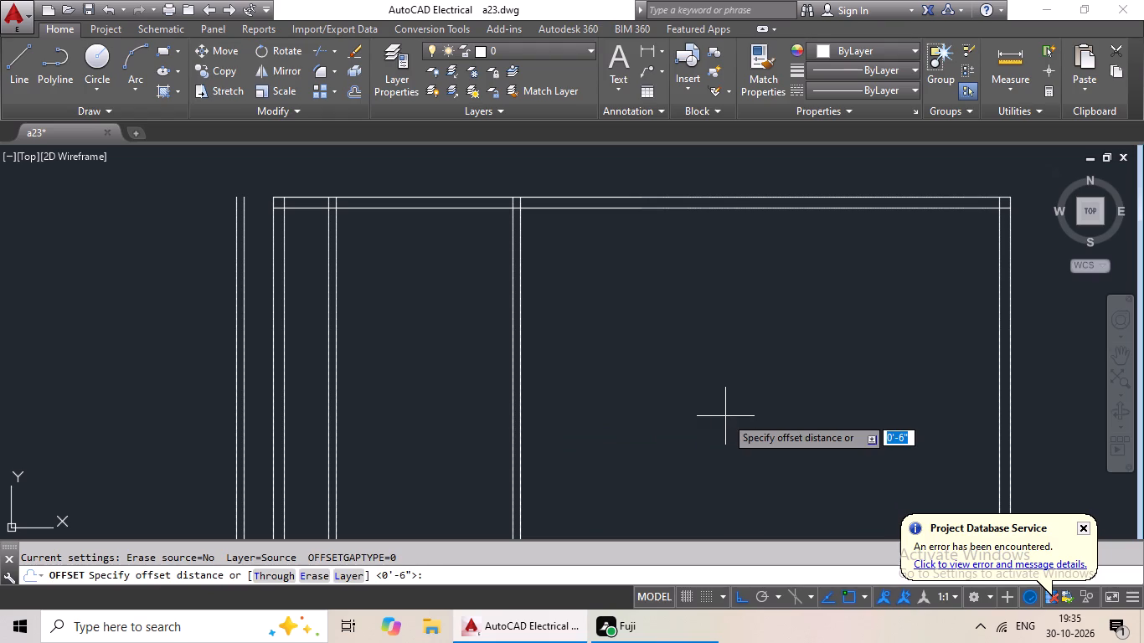
type("4'")
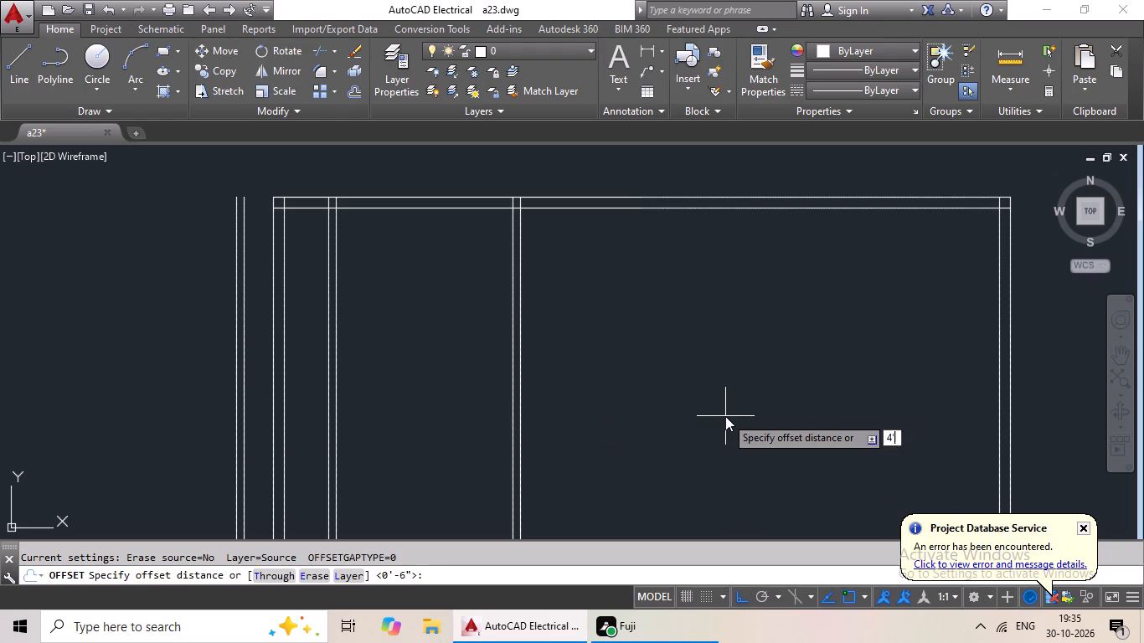
key("Return")
left_click_drag(518, 420, 517, 420)
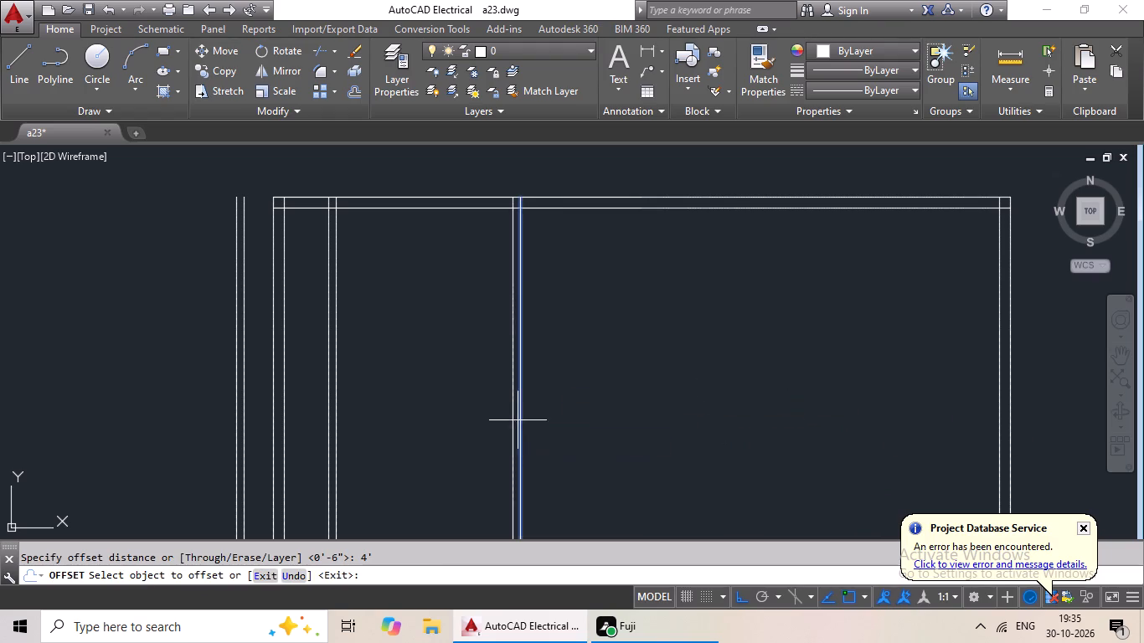
left_click_drag(517, 420, 537, 420)
left_click(699, 398)
key("Escape")
key("Escape")
Offset the line 4' right of the second partition by 6" to the right to form the third vertical partition.
key("o")
key("Return")
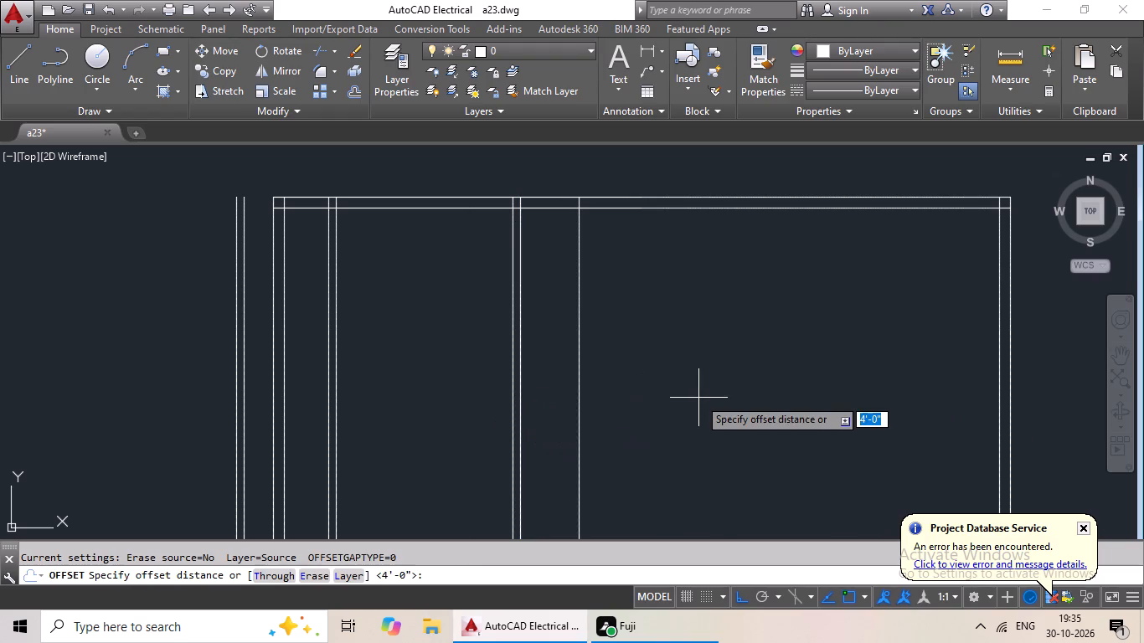
type("6\"")
key("Return")
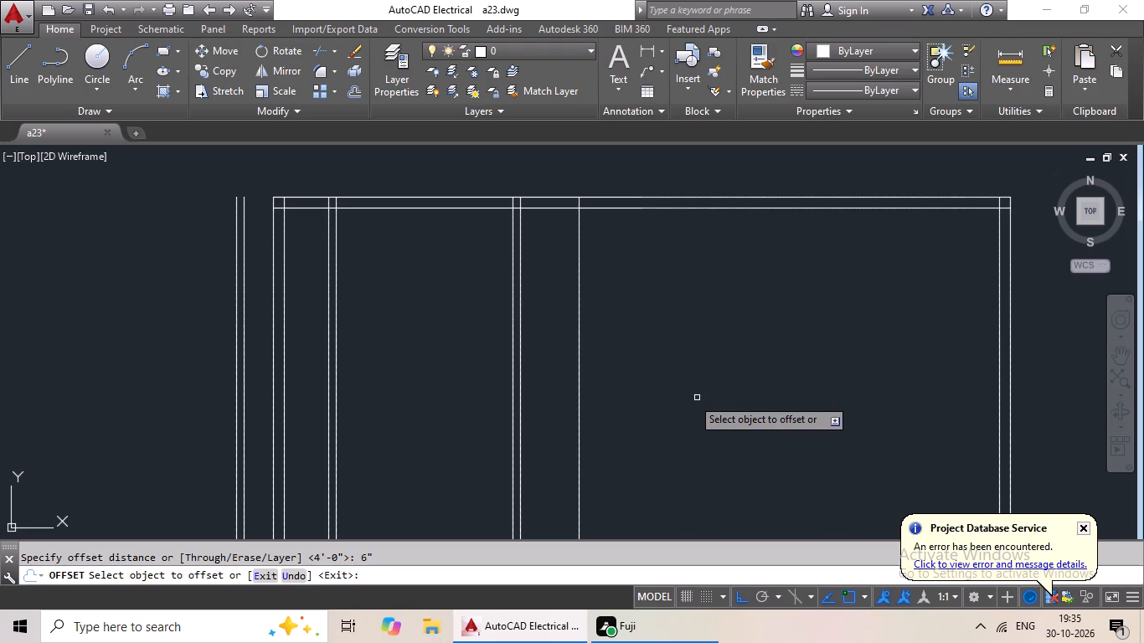
left_click(580, 444)
left_click(662, 439)
key("Escape")
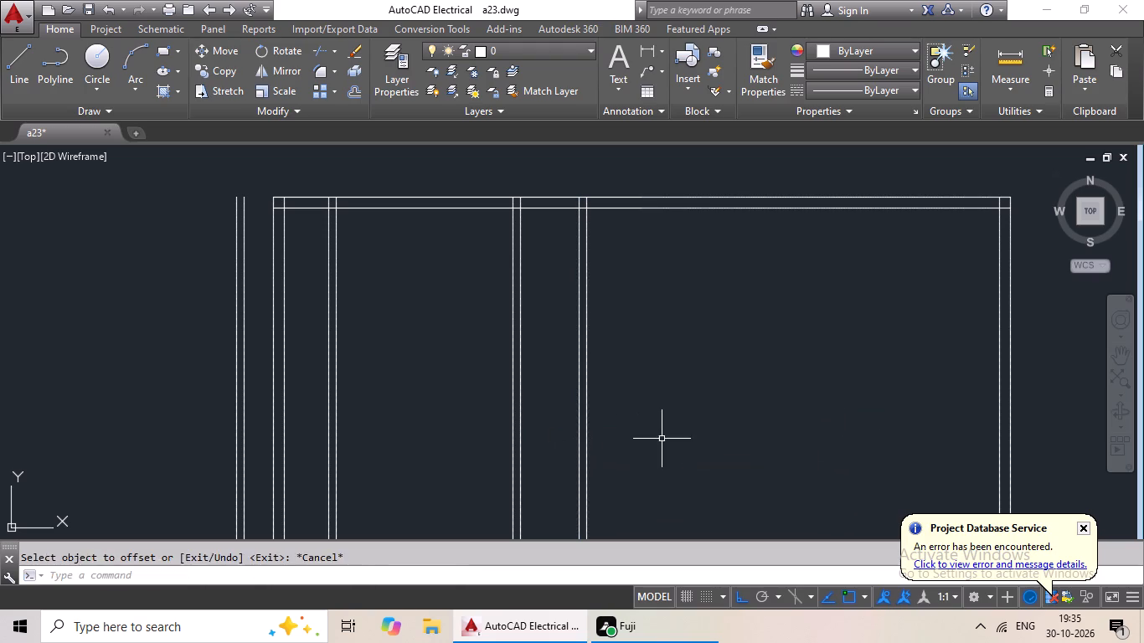
key("Escape")
key("Escape")
Offset the right-hand line of the third vertical partition 5' to the right.
key("o")
key("Return")
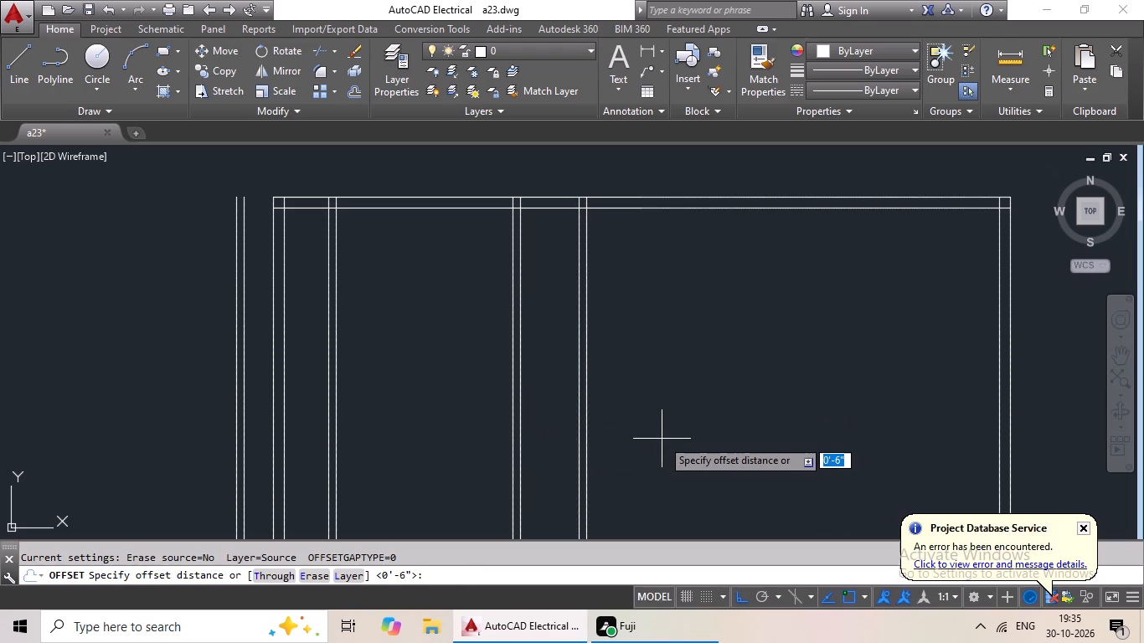
type("5'")
key("Return")
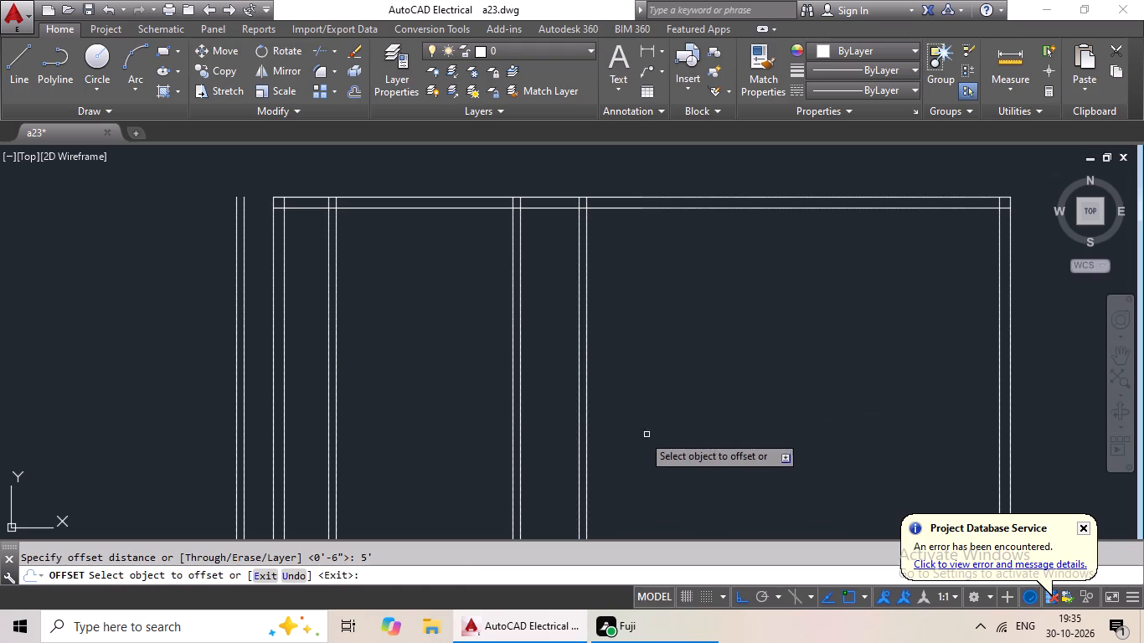
left_click(585, 399)
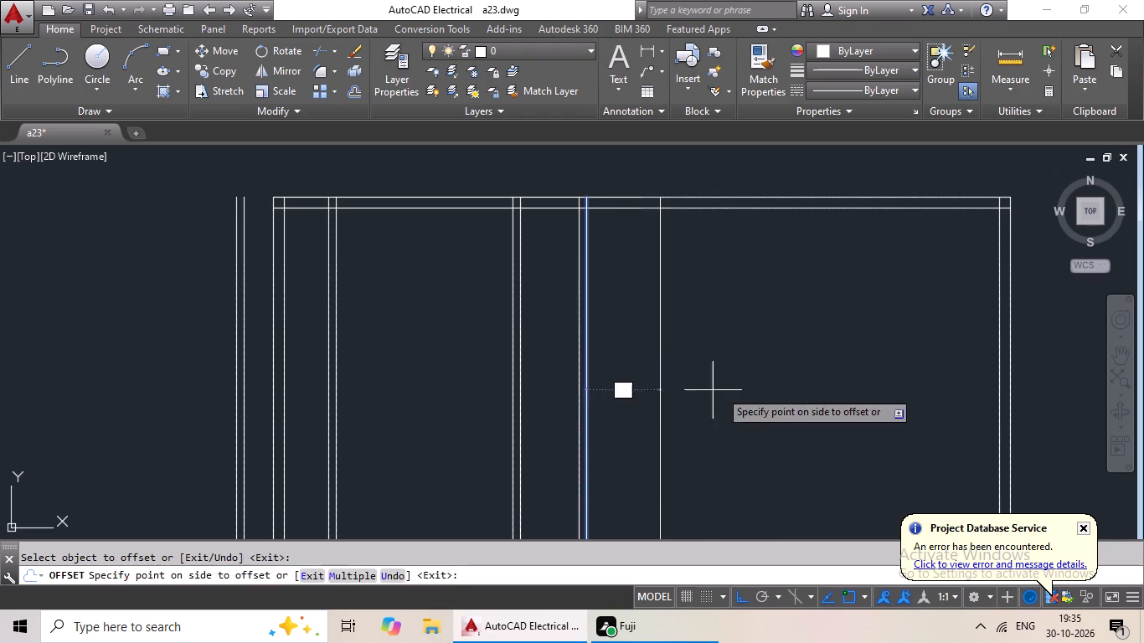
left_click(729, 390)
key("Escape")
key("Escape")
Offset the line 5' right of the third partition by 6" to the right to form the fourth vertical partition.
key("o")
key("Return")
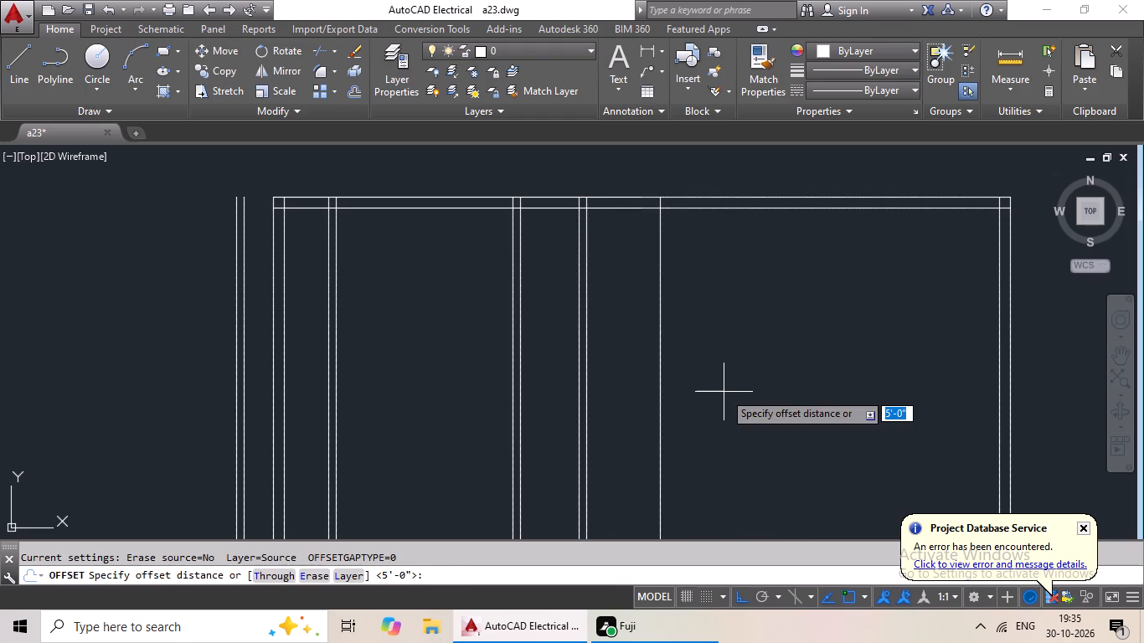
type("6\"")
key("Return")
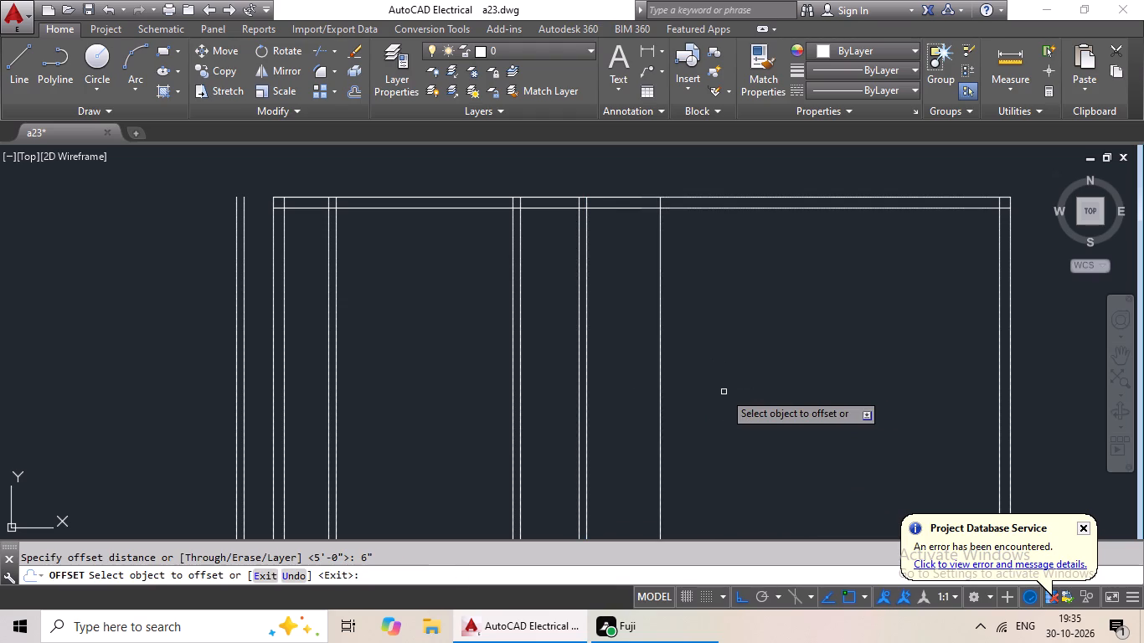
left_click(659, 340)
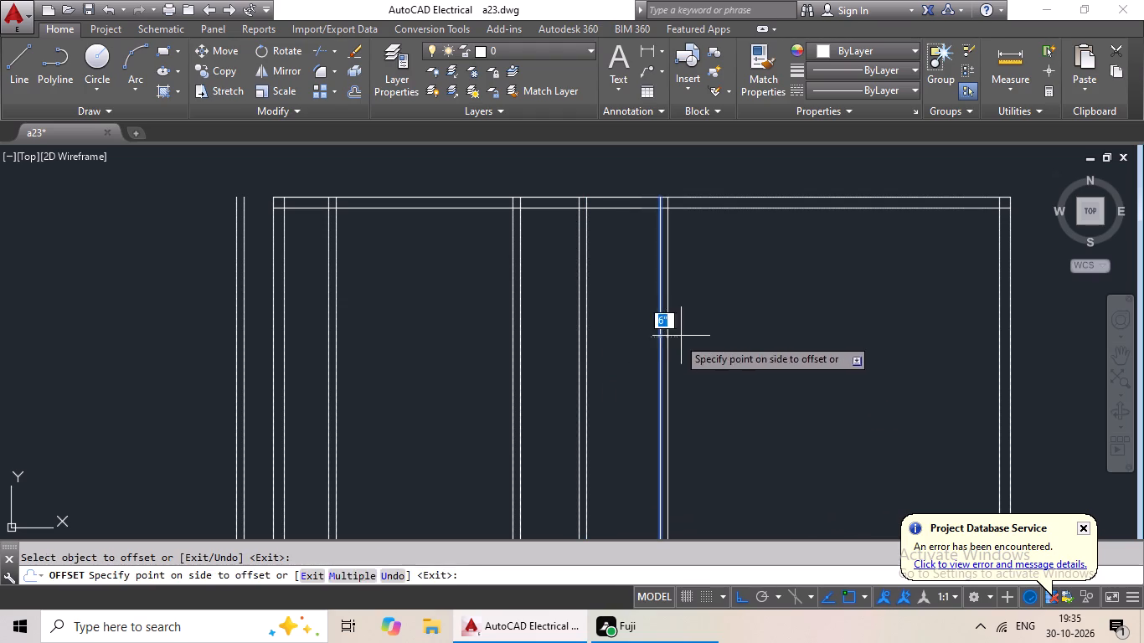
left_click(719, 325)
key("Escape")
key("Escape")
key("Escape")
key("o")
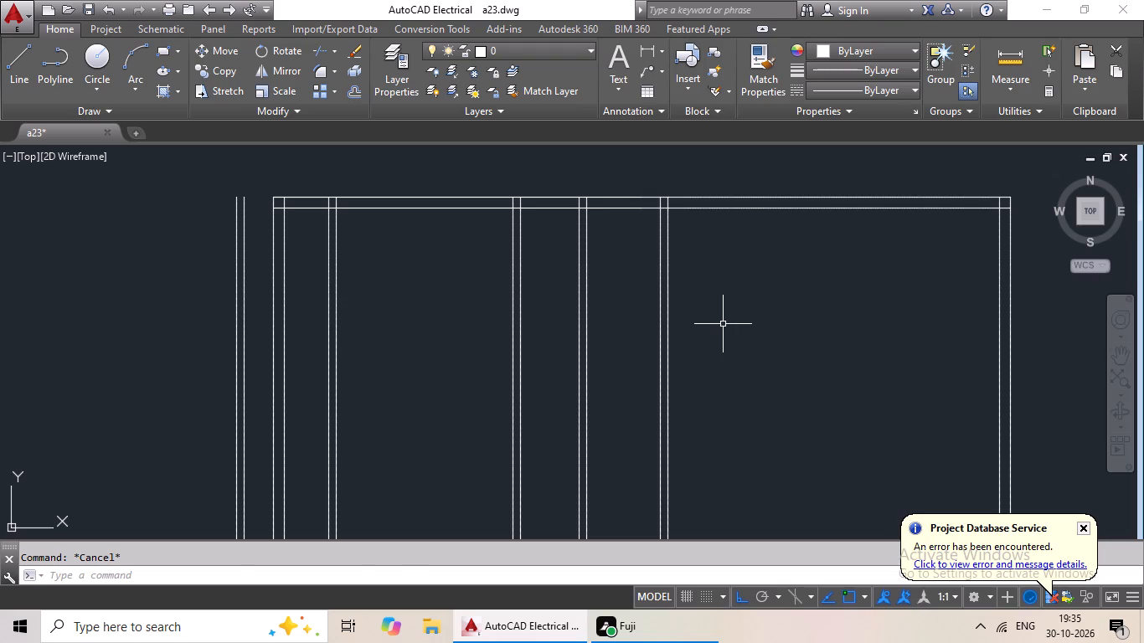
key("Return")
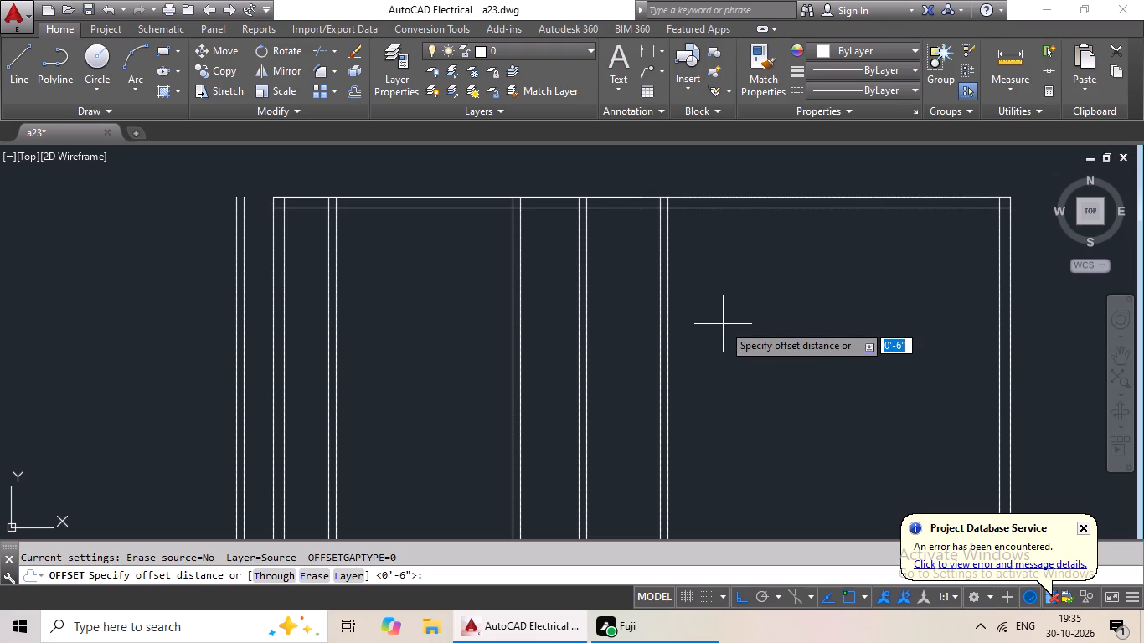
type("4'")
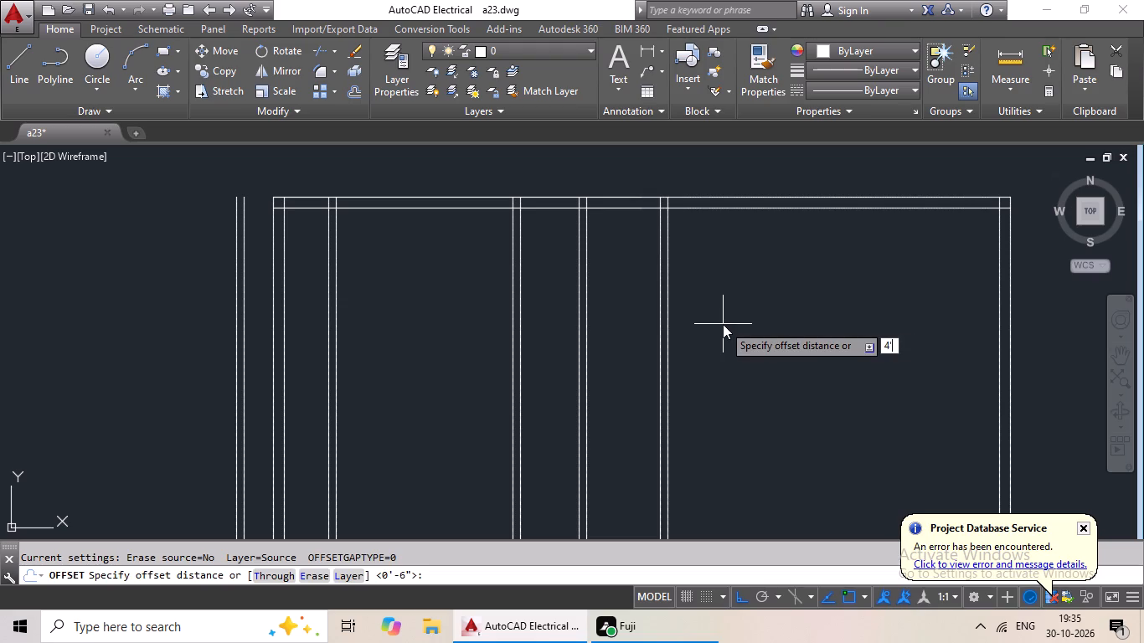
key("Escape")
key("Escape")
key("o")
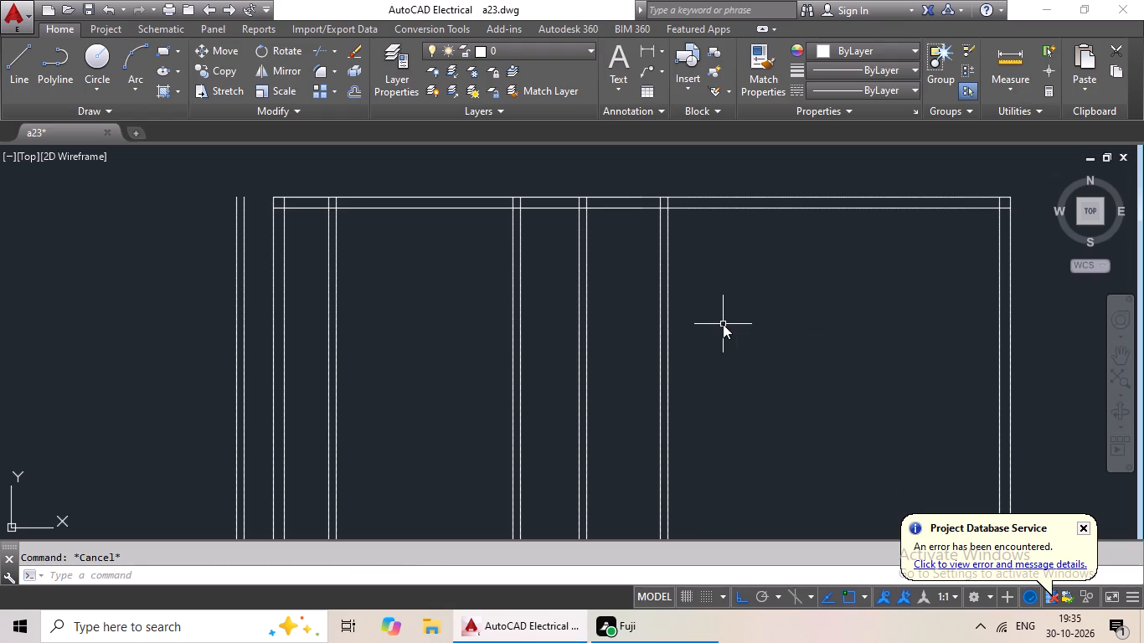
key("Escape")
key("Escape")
Offset the inner line of the right wall 4' to the left, into the building.
key("o")
key("Return")
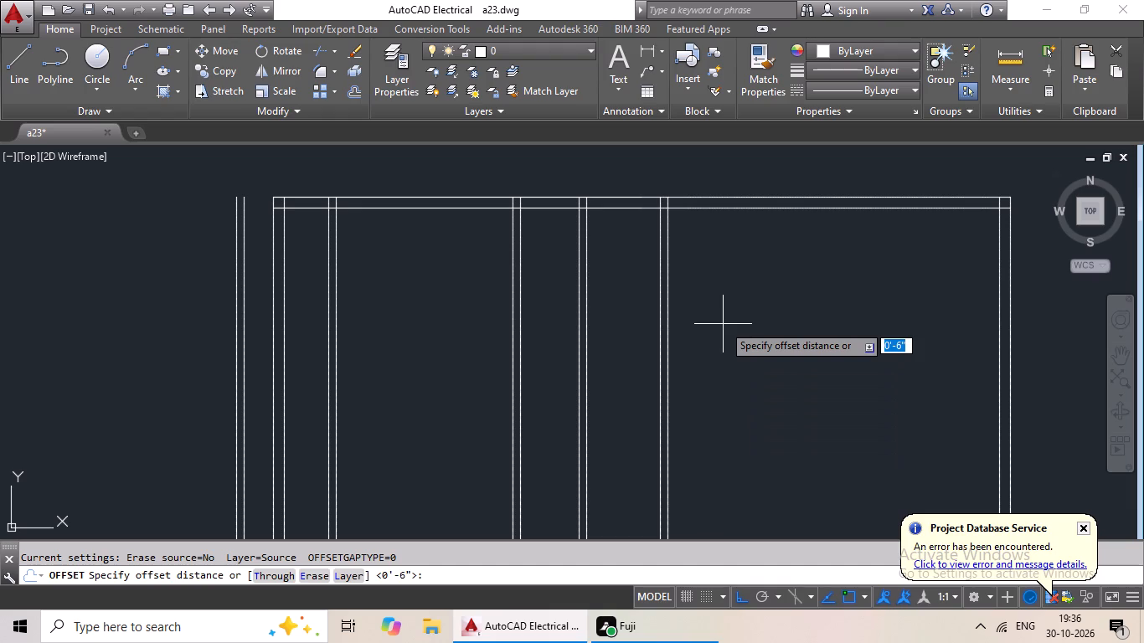
type("4'")
key("Return")
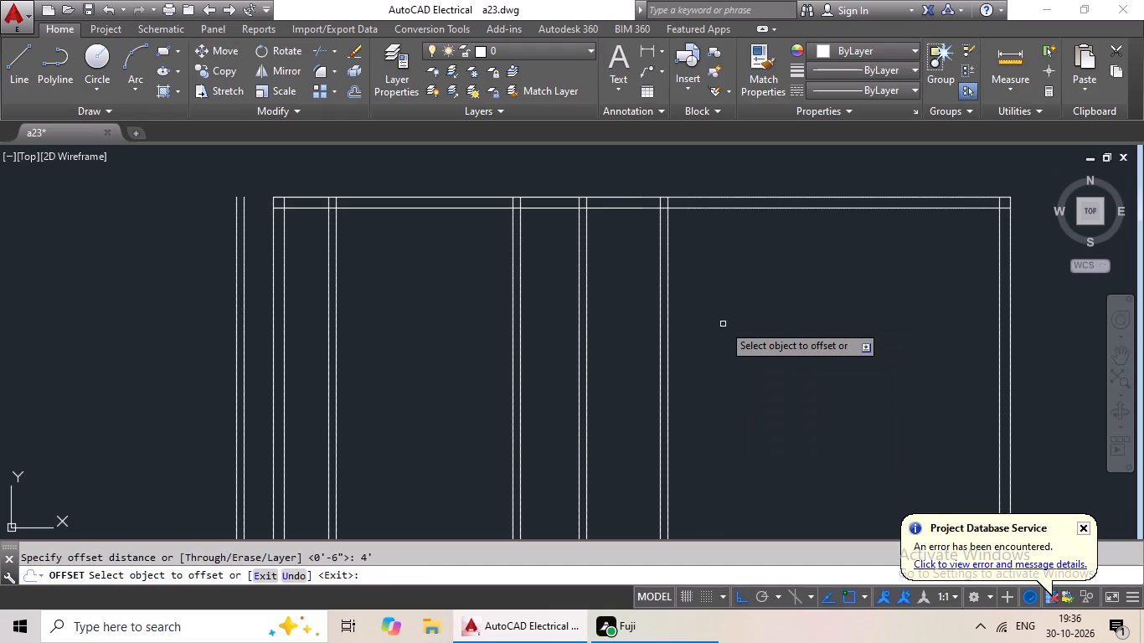
left_click_drag(1001, 311, 833, 312)
left_click(693, 312)
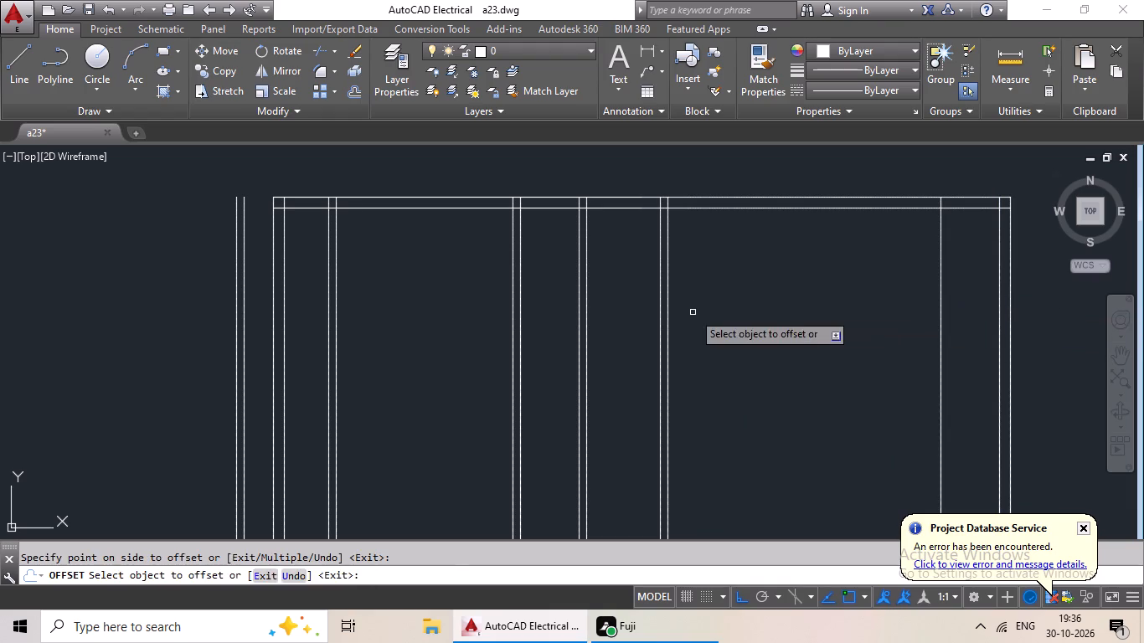
key("Escape")
key("Escape")
Offset the line 4' inside the right wall by 6" to the left to form the partition nearest that wall.
key("o")
key("Return")
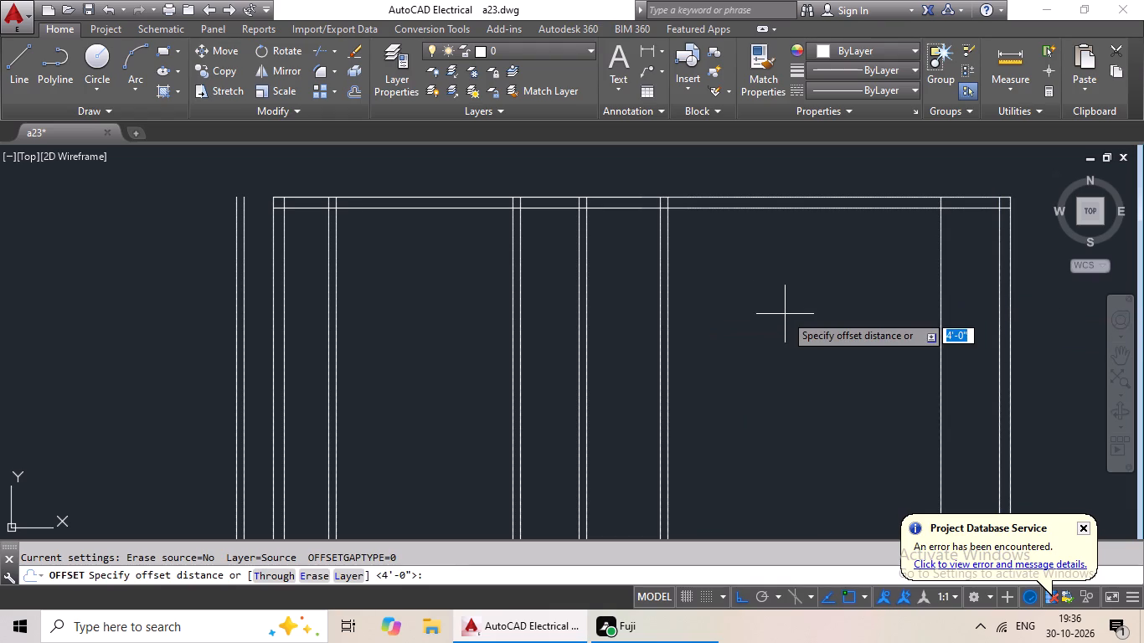
type("6\"")
key("Return")
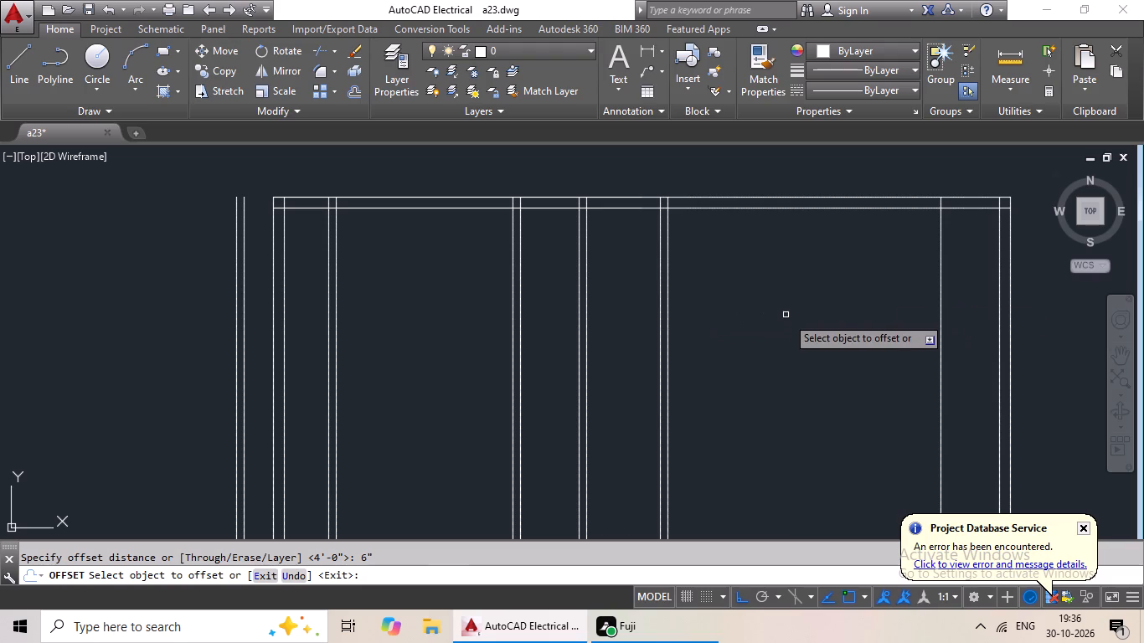
left_click_drag(940, 284, 931, 285)
left_click(885, 299)
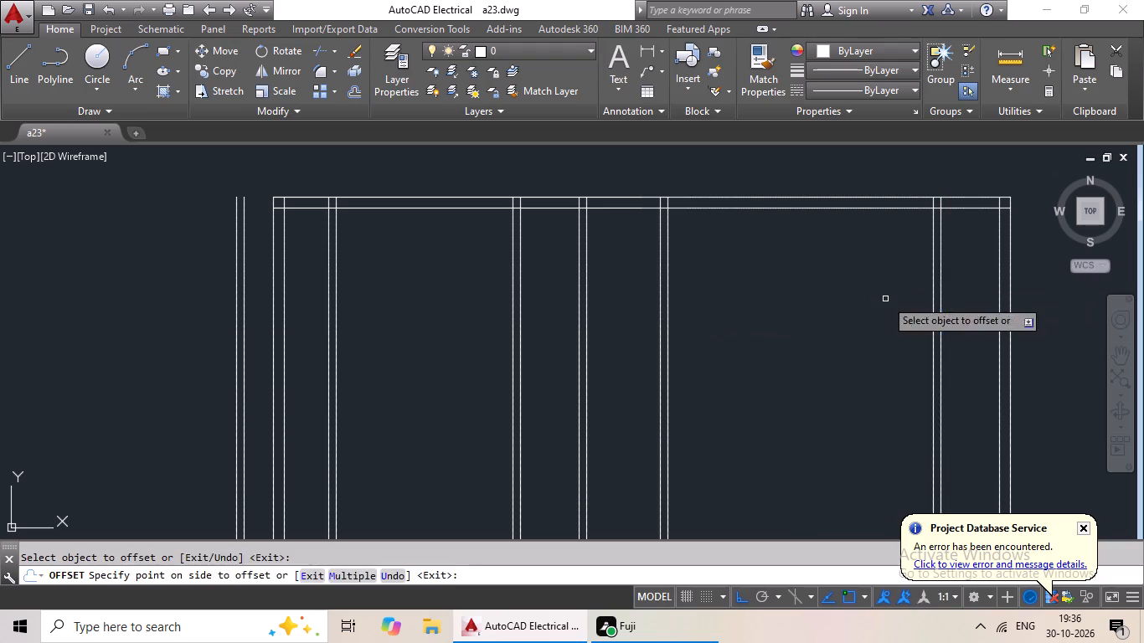
key("Escape")
key("Escape")
Offset the left-hand line of the partition nearest the right wall 12' to the left.
key("o")
key("Return")
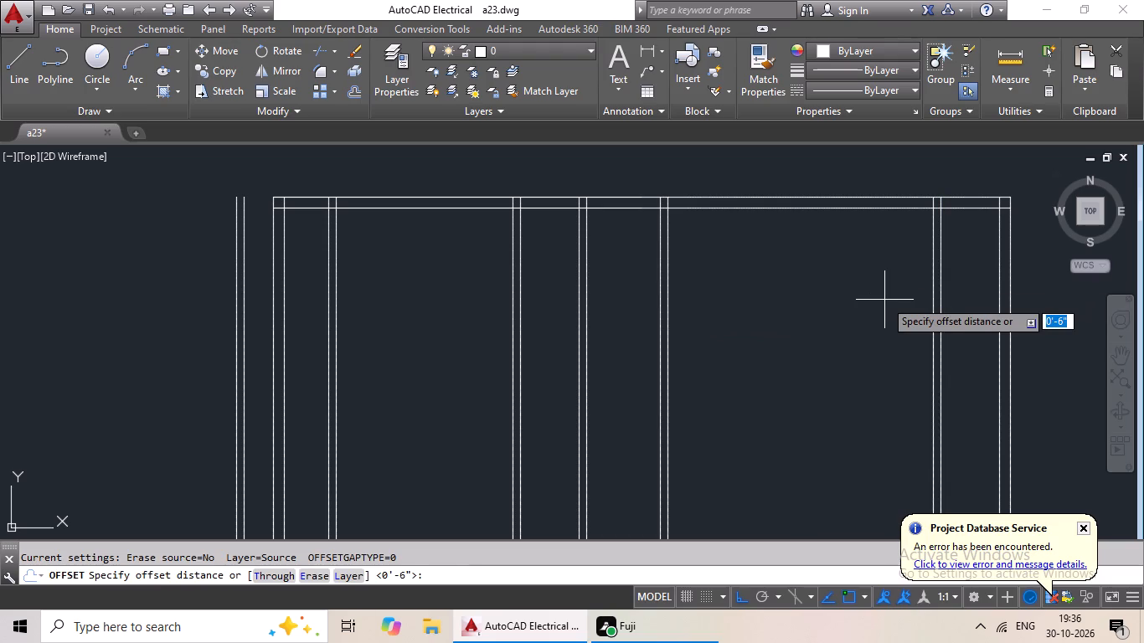
type("12'")
key("Return")
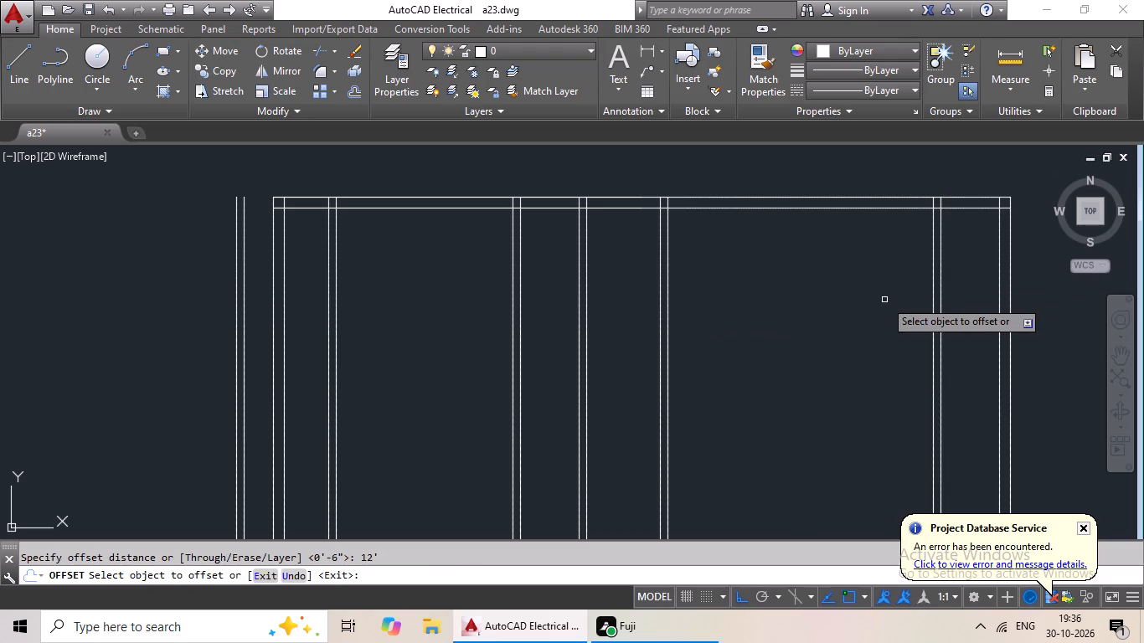
left_click_drag(931, 288, 900, 289)
left_click(821, 290)
key("Escape")
key("Escape")
key("Escape")
Offset the line 12' left of the rightmost partition by 6" to the left to form another vertical partition.
key("o")
key("Return")
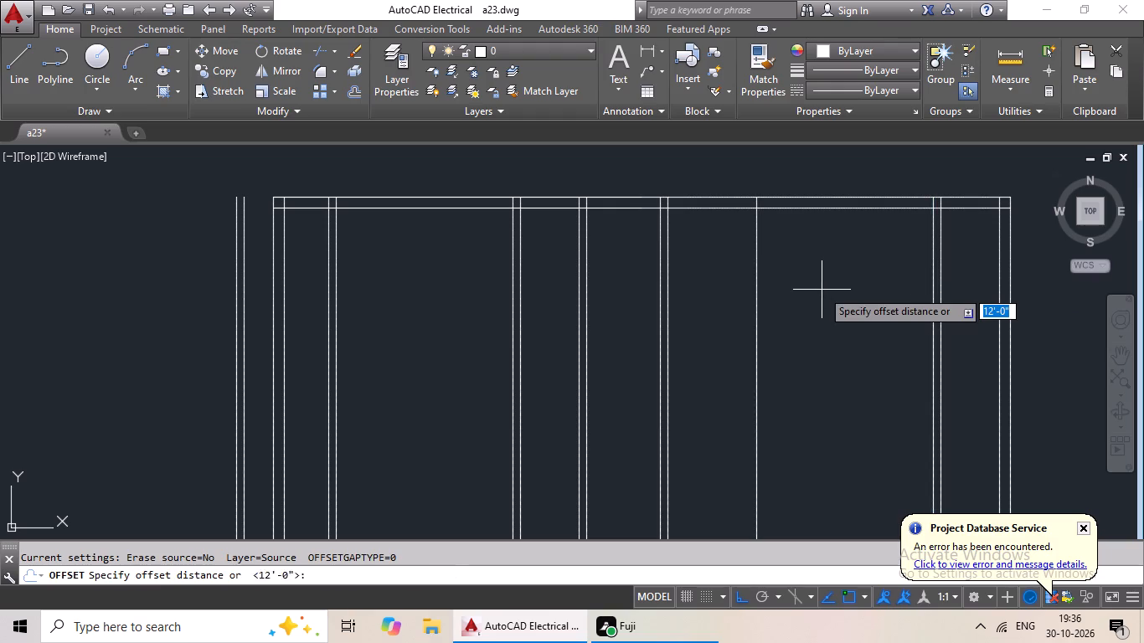
key("6")
key("shift+quotedbl")
key("Return")
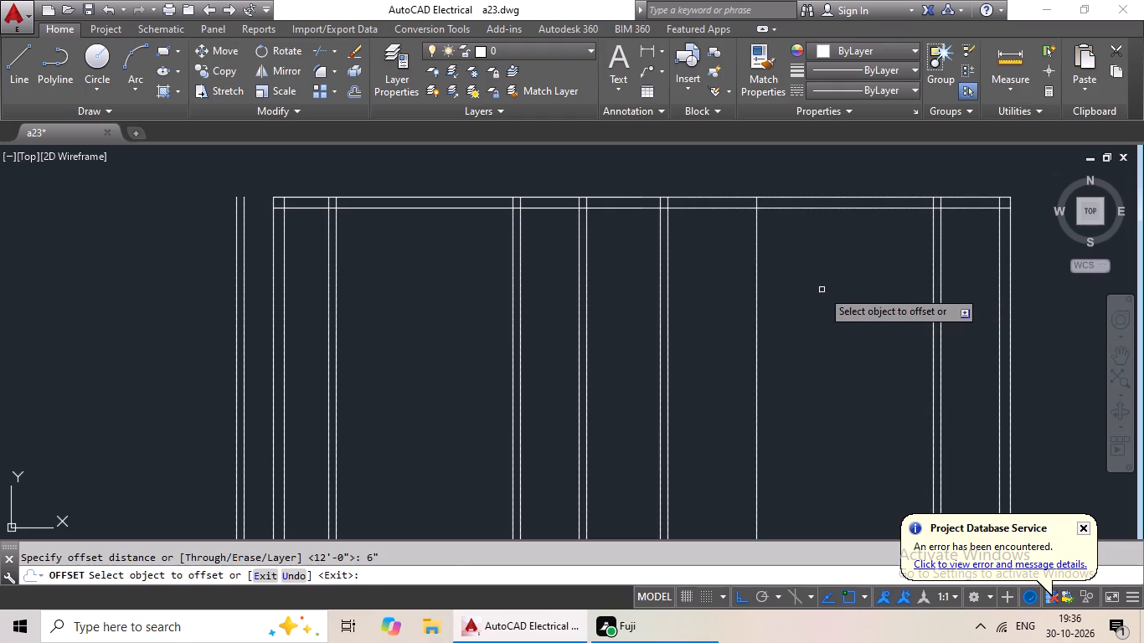
left_click(755, 272)
left_click(702, 272)
Measure the clear gap between the fourth and fifth vertical partitions with a linear dimension, without placing it.
left_click(650, 42)
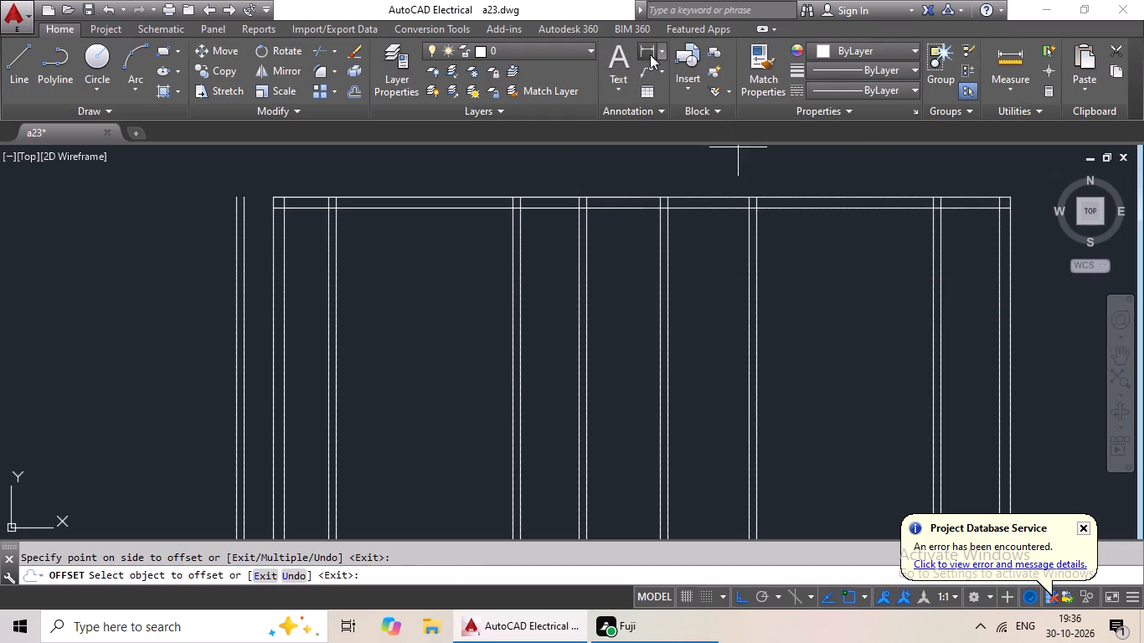
scroll(684, 193, "up", 4)
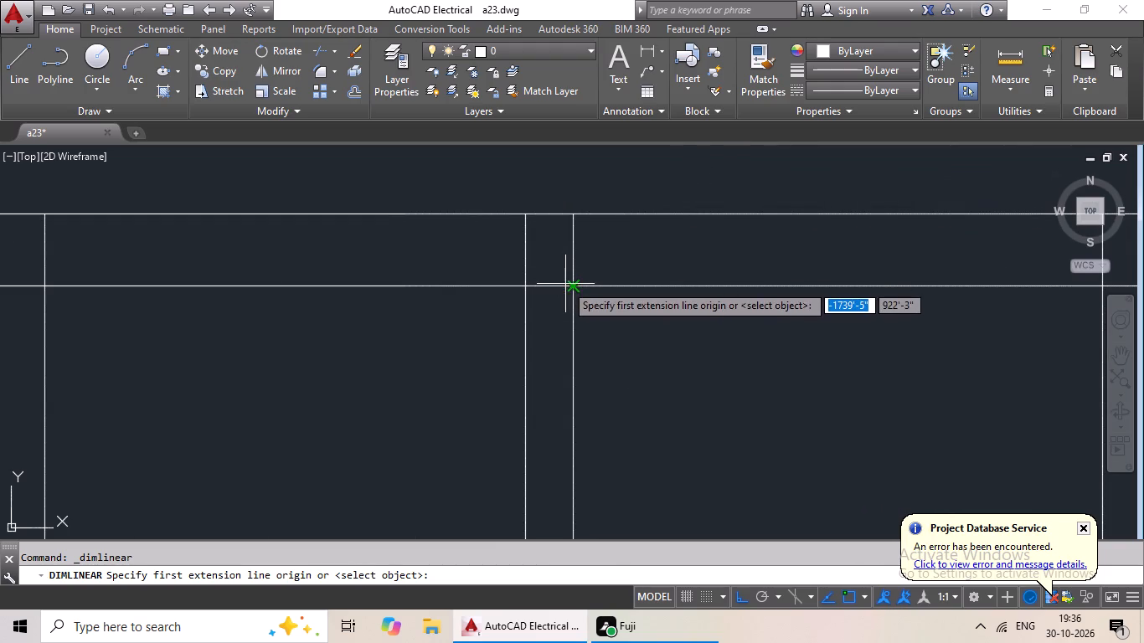
left_click(569, 285)
middle_click_drag(719, 344, 307, 249)
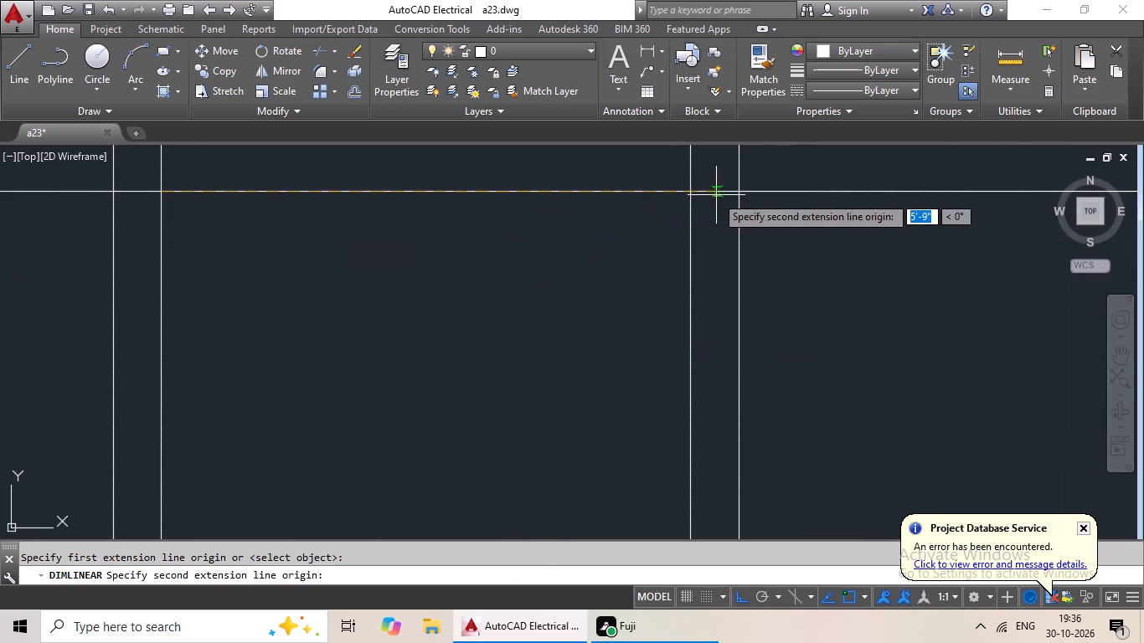
left_click(693, 192)
scroll(690, 254, "down", 1)
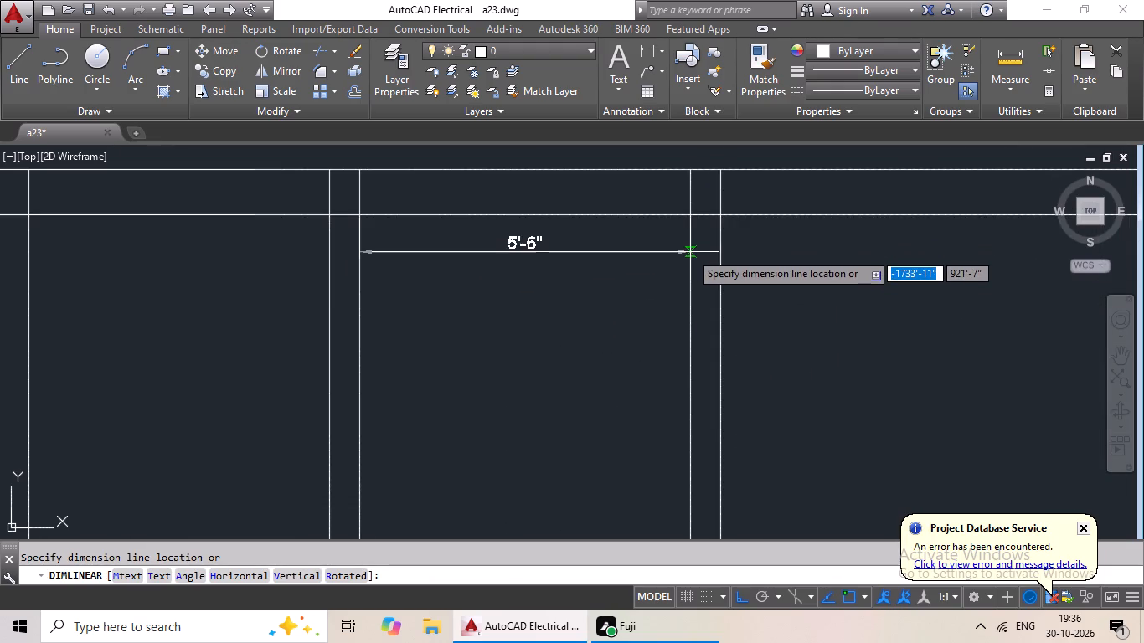
scroll(690, 252, "down", 1)
middle_click_drag(690, 250, 724, 226)
scroll(710, 239, "down", 2)
middle_click_drag(718, 265, 719, 260)
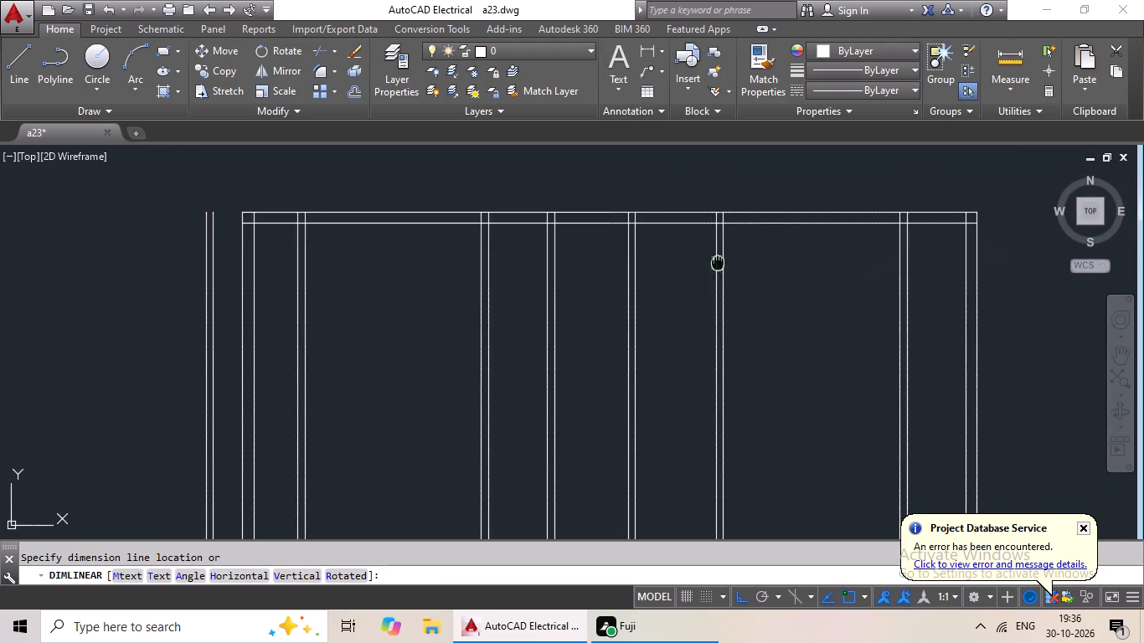
middle_click_drag(719, 260, 743, 220)
key("Escape")
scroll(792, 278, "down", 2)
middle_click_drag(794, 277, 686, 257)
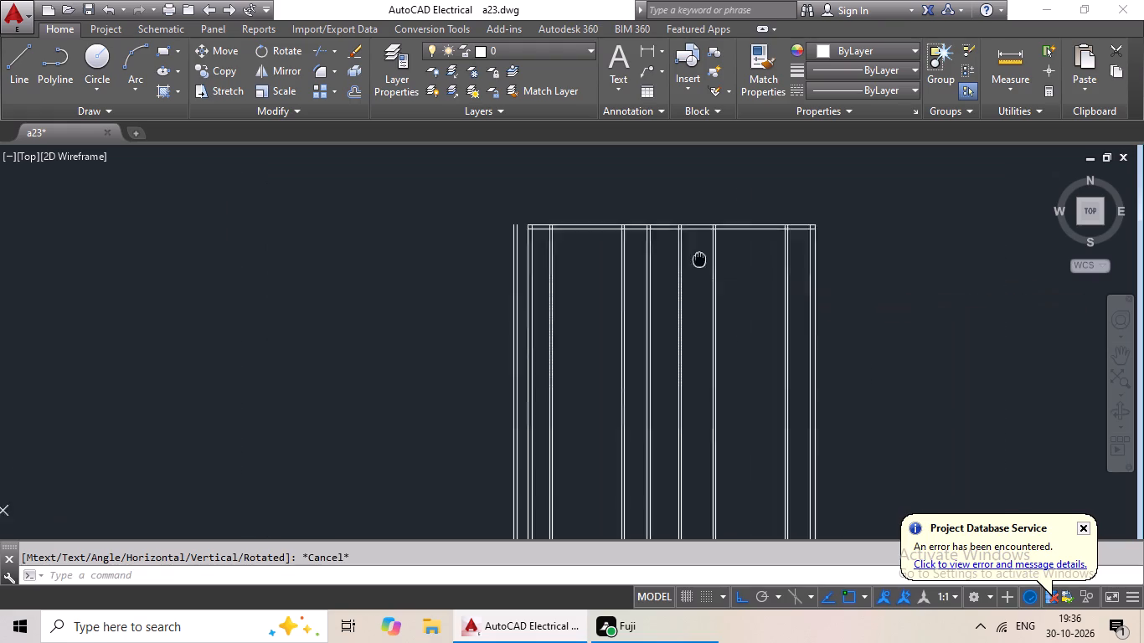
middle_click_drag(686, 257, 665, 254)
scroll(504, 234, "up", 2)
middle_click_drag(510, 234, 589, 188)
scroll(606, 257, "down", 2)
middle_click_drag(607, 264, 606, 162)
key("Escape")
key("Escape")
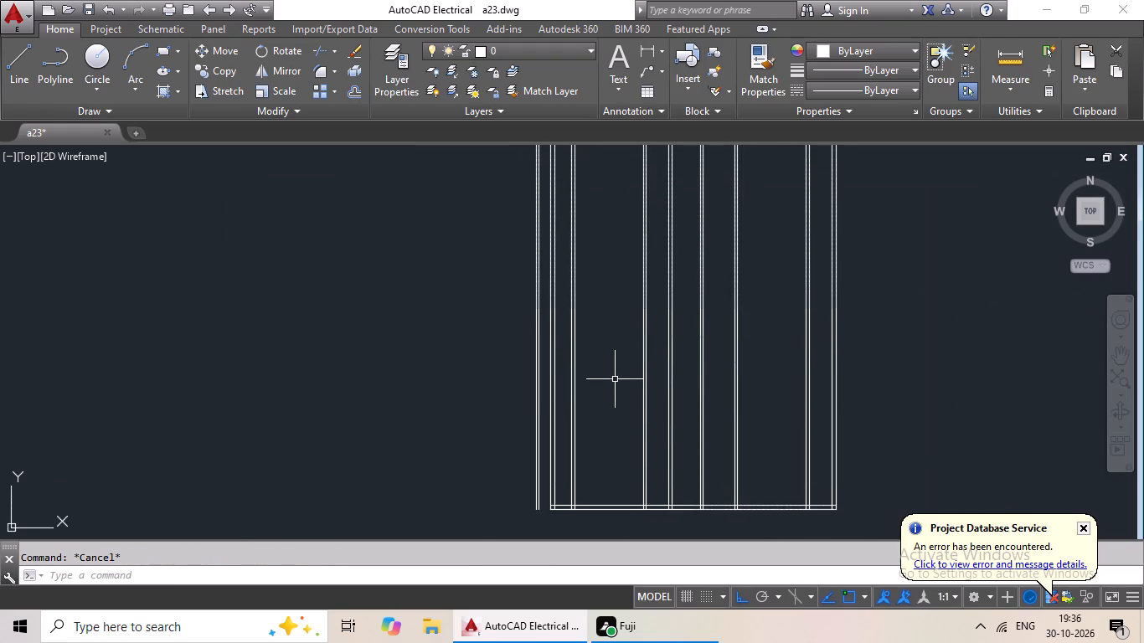
Offset the inner line of the bottom wall 6' upward.
key("Escape")
key("Escape")
key("Escape")
key("Escape")
key("o")
key("Return")
key("6")
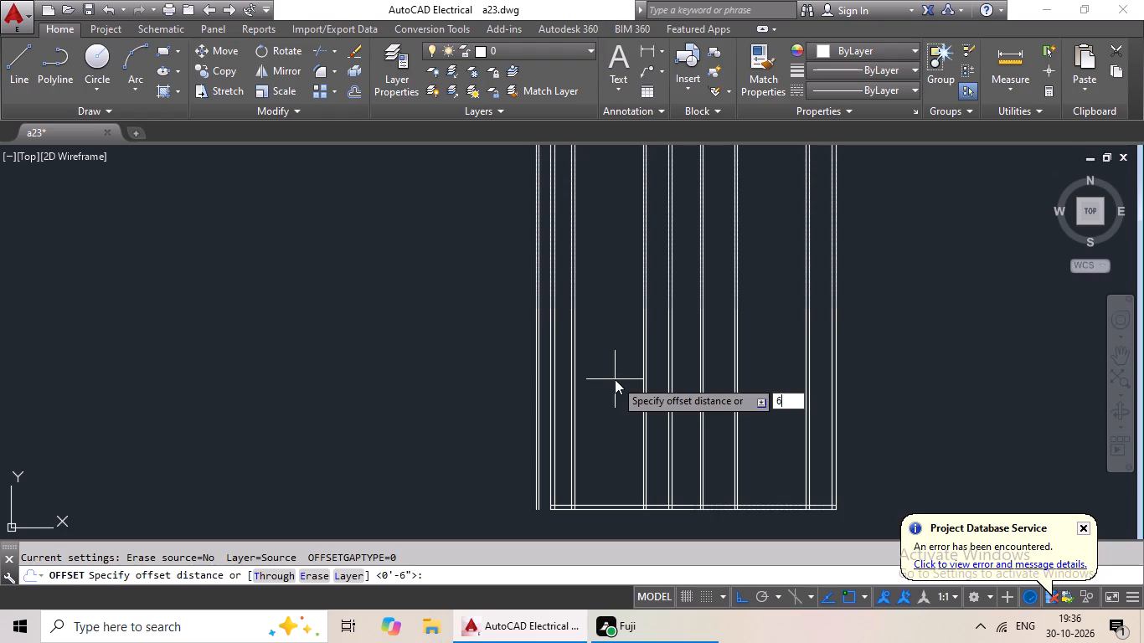
key("apostrophe")
key("Return")
scroll(560, 466, "up", 3)
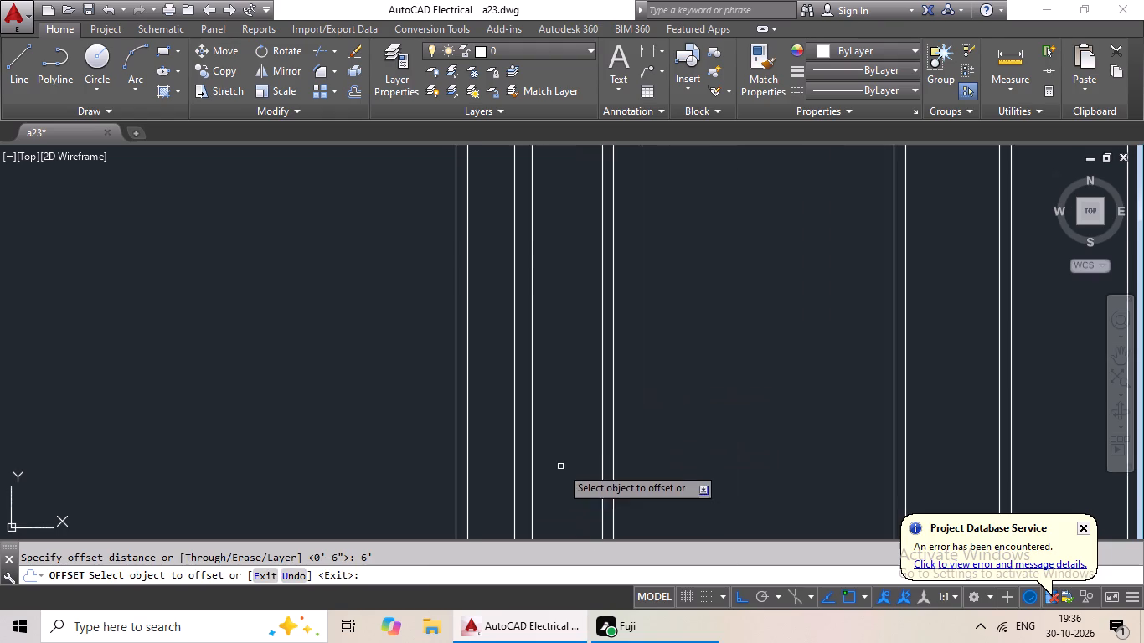
middle_click_drag(573, 476, 619, 133)
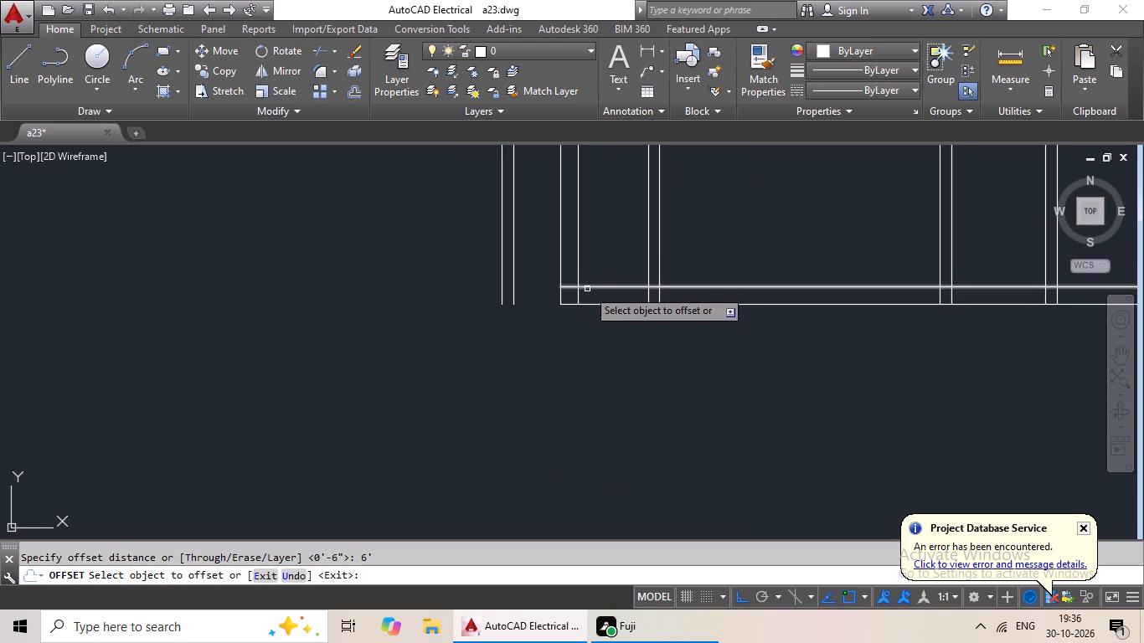
left_click_drag(587, 284, 592, 260)
left_click_drag(596, 286, 600, 276)
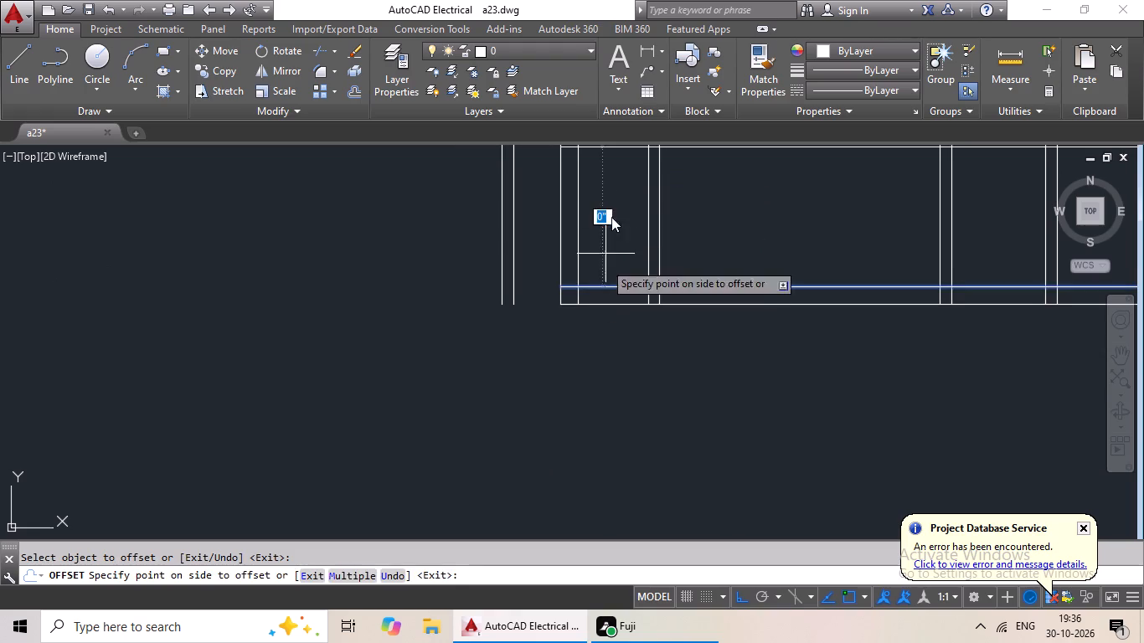
left_click(611, 192)
scroll(610, 208, "down", 1)
middle_click_drag(610, 208, 518, 268)
key("Escape")
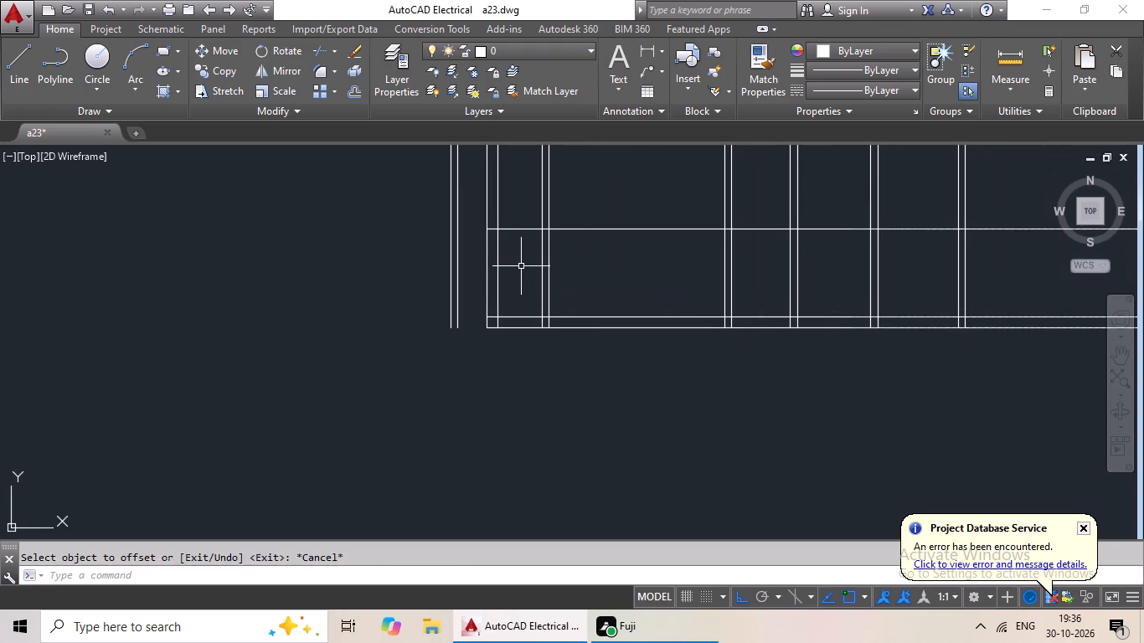
key("Escape")
Offset the line 6' above the bottom wall by 6" upward to form a horizontal partition.
key("o")
key("Return")
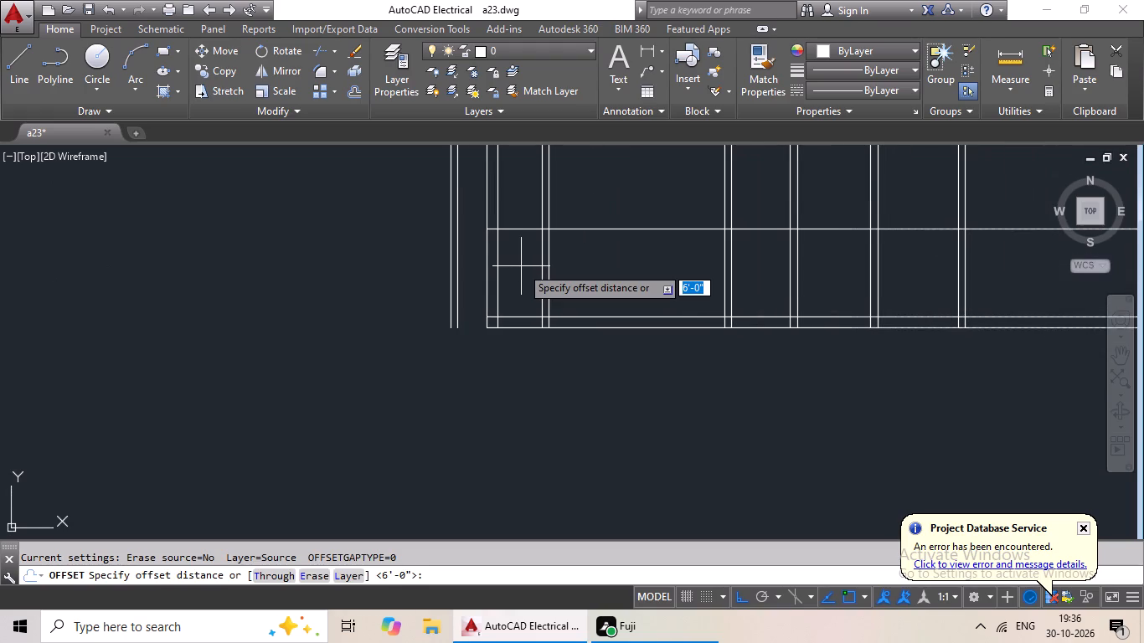
type("6\"")
key("Return")
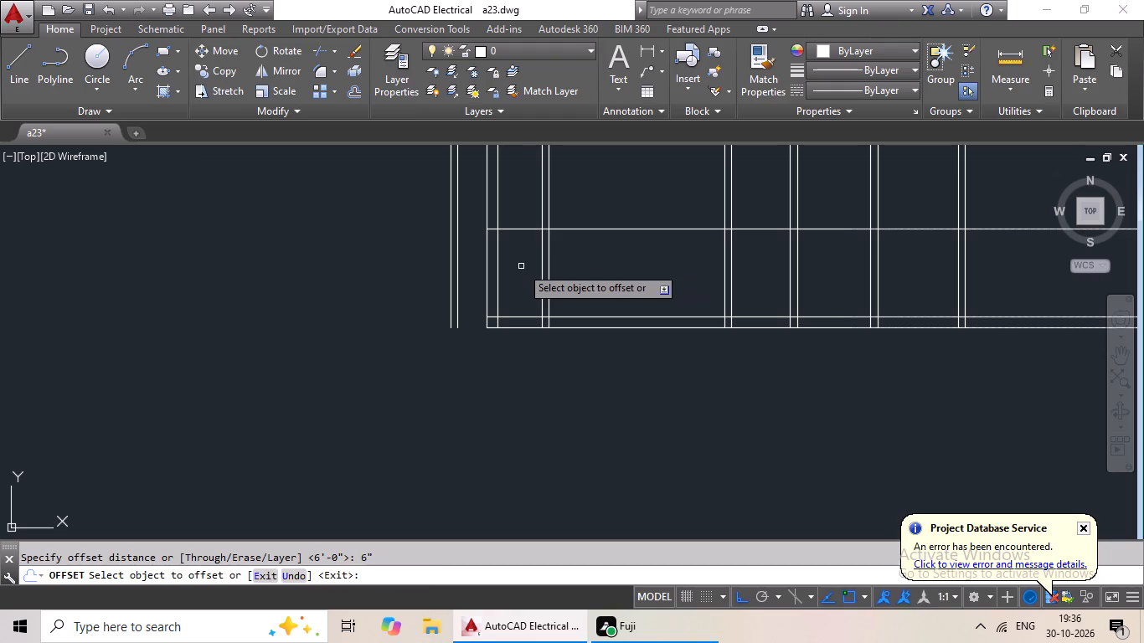
left_click_drag(521, 228, 525, 196)
left_click_drag(525, 193, 528, 200)
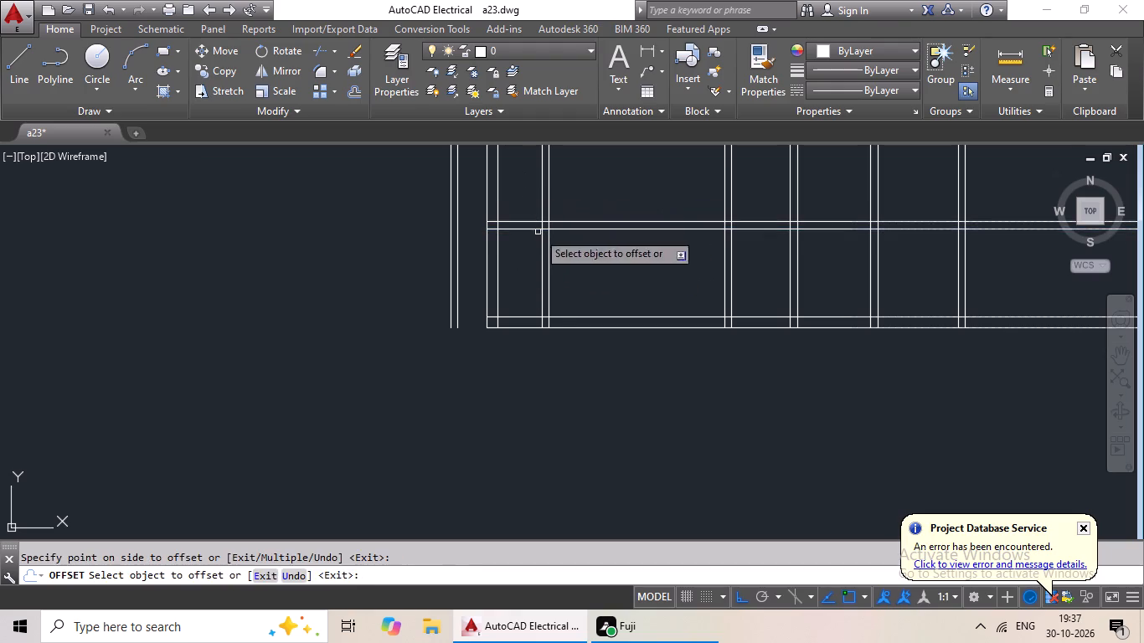
key("Escape")
key("Escape")
key("Escape")
Extend both lines of the lower horizontal partition to the outermost vertical line beyond the left wall.
key("e")
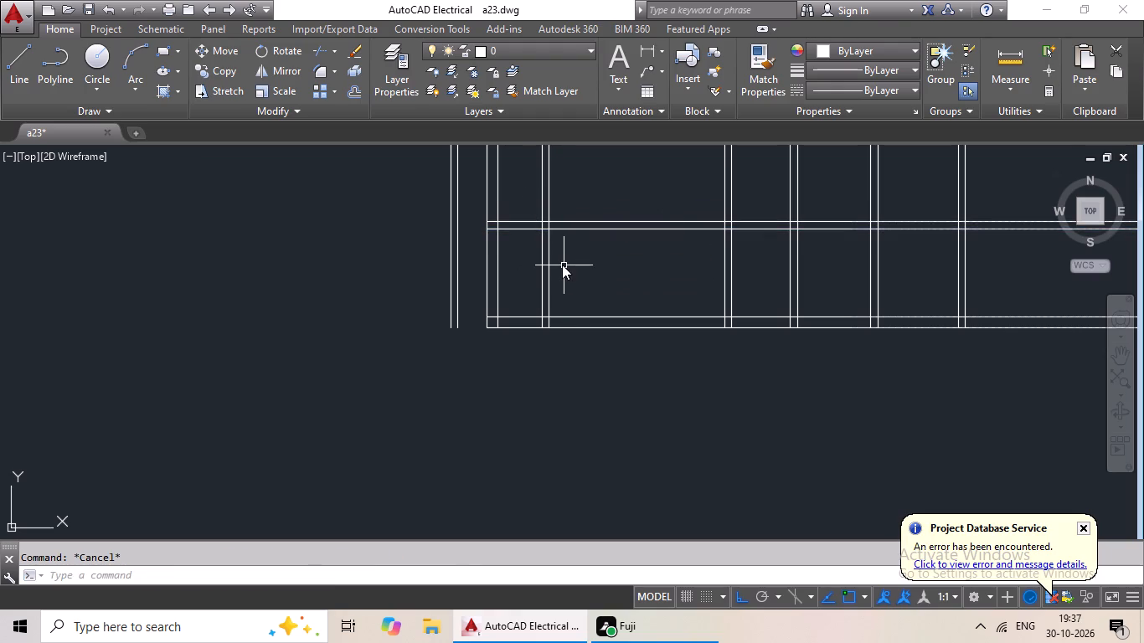
type("x")
key("space")
key("space")
left_click(502, 221)
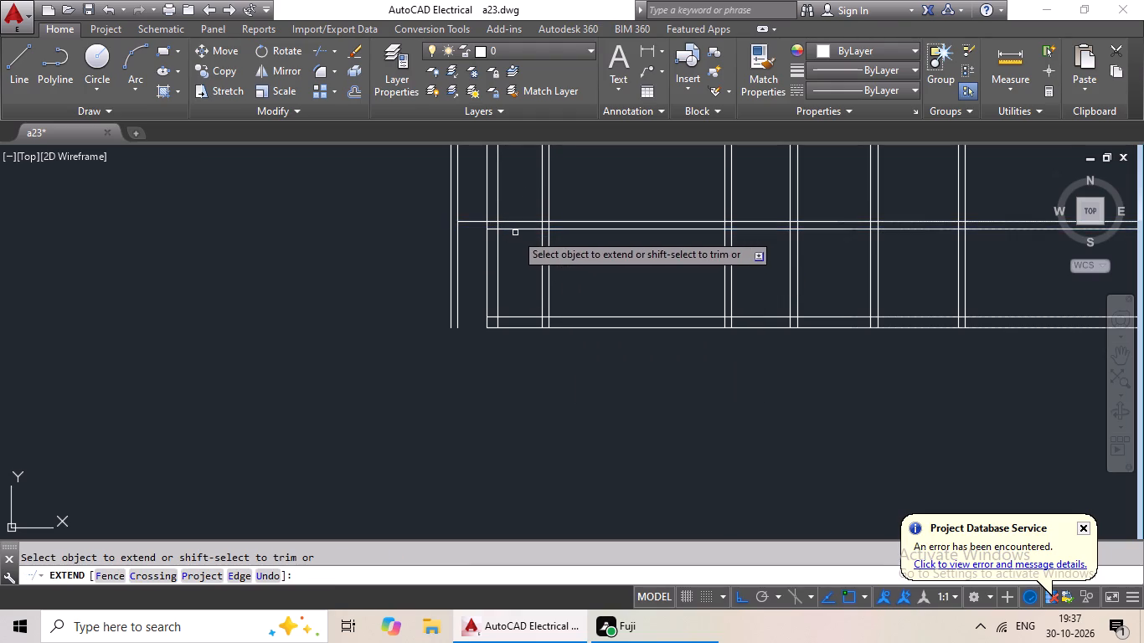
left_click(490, 229)
left_click(477, 222)
left_click(474, 230)
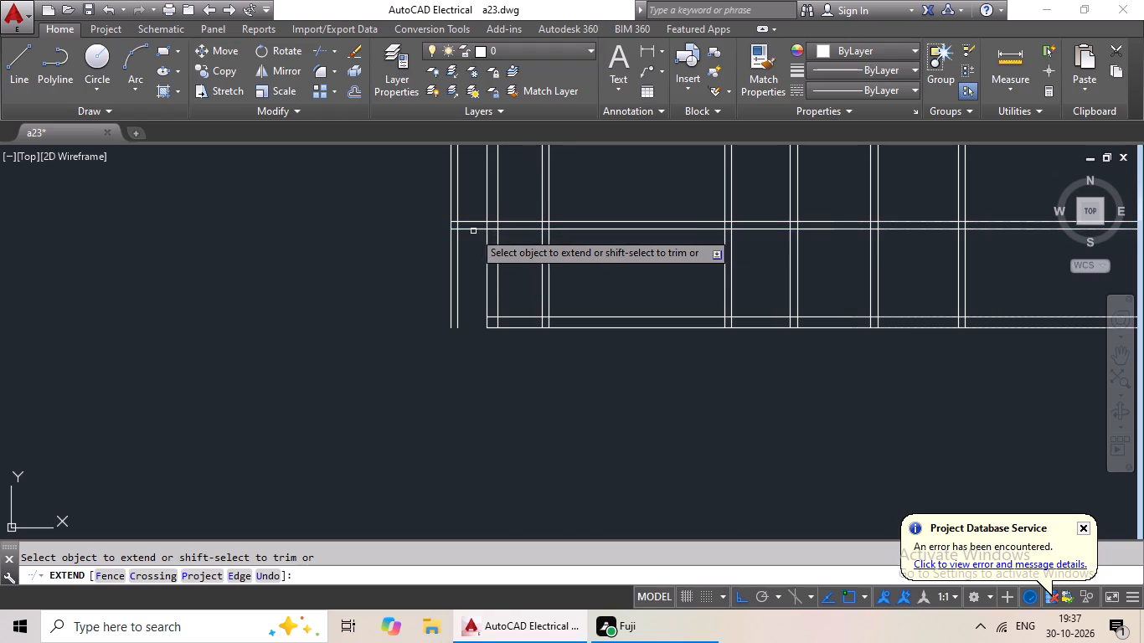
Extend the inner and outer lines of the bottom wall to the outermost vertical line beyond the left wall.
left_click(502, 314)
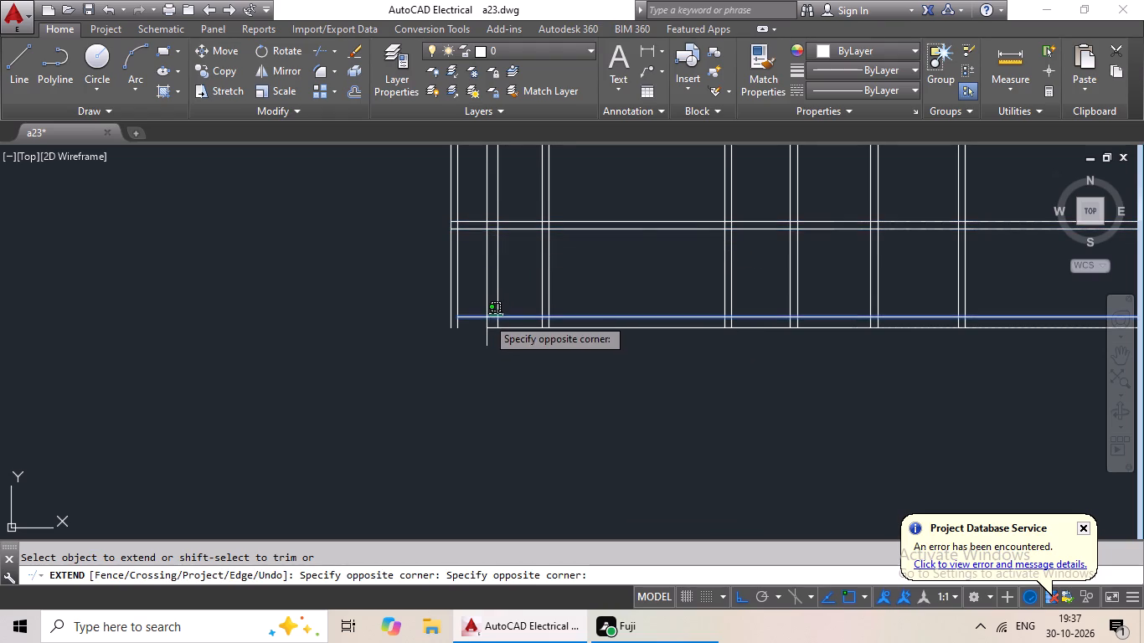
left_click(487, 317)
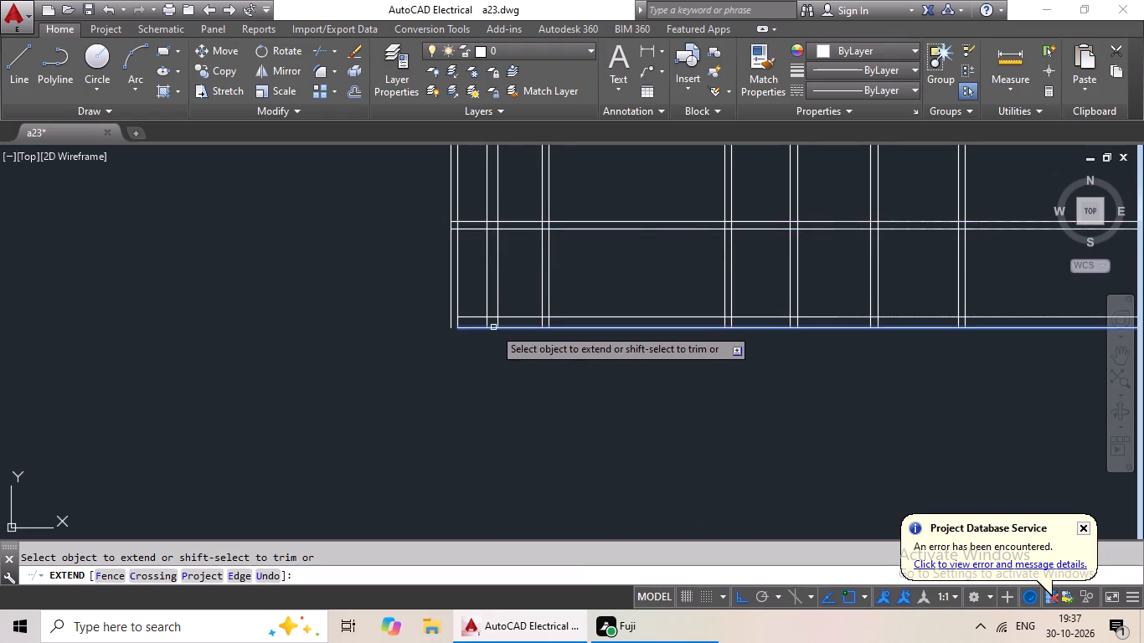
left_click(492, 327)
left_click(473, 315)
left_click(469, 327)
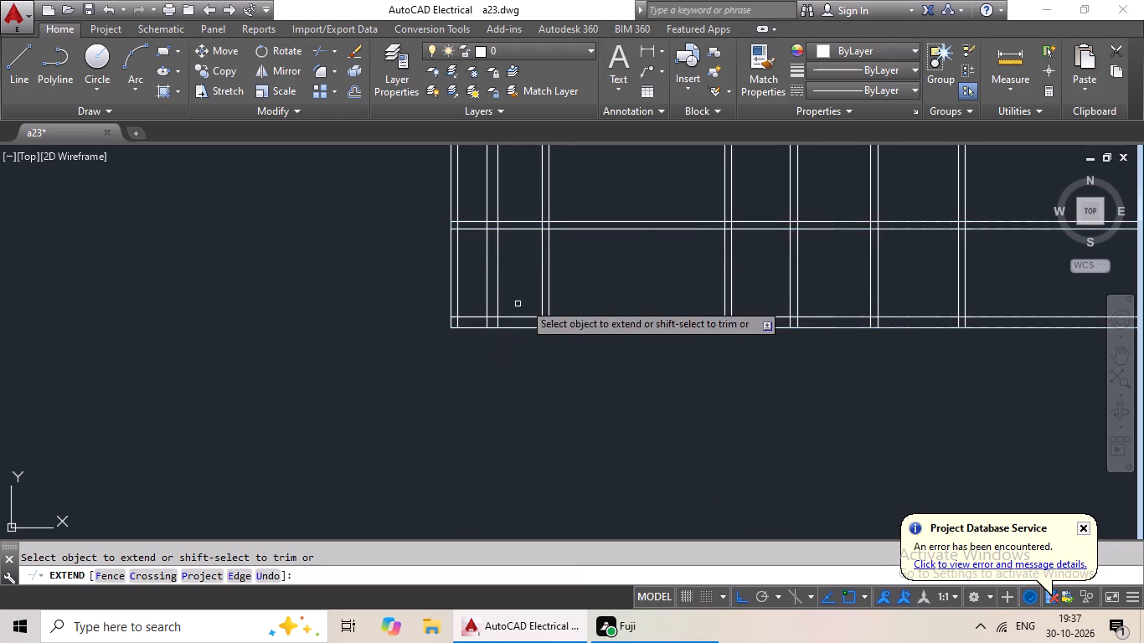
middle_click_drag(570, 258, 507, 327)
key("Escape")
key("Escape")
key("Escape")
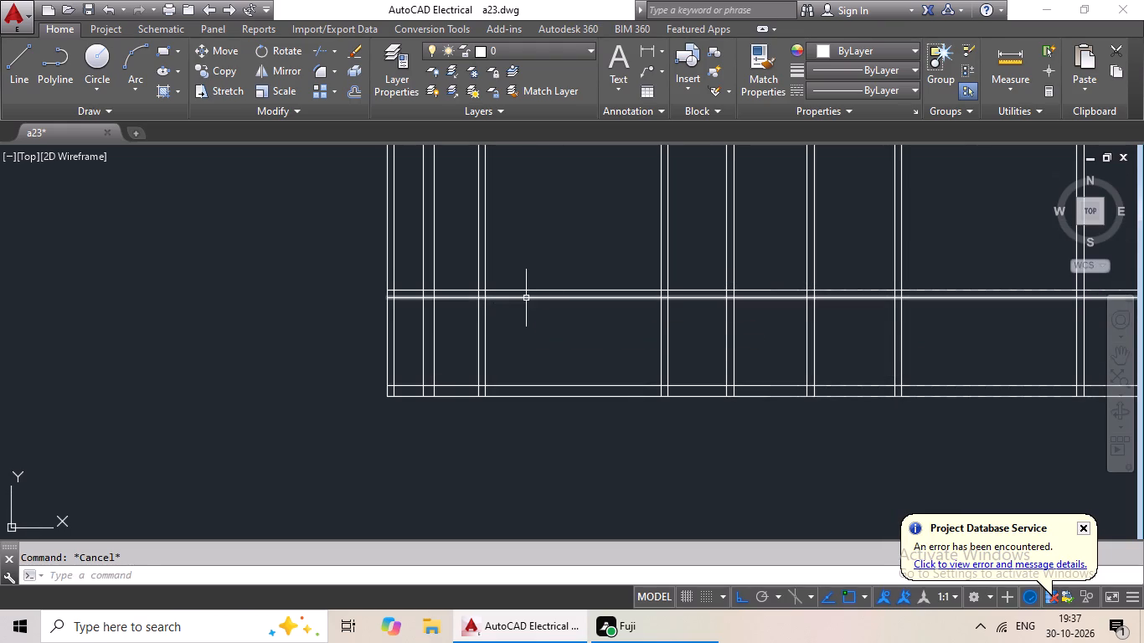
Trim the lower horizontal partition's two lines out of the wide bay between the first and second vertical partitions inside the left wall.
key("t")
key("r")
key("space")
key("space")
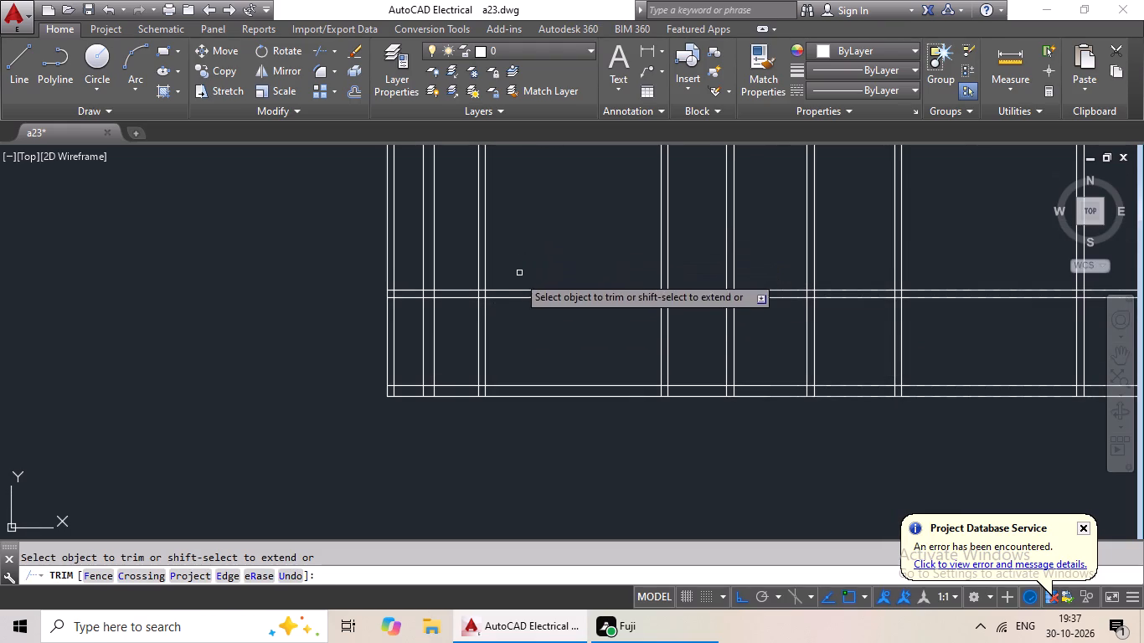
scroll(508, 283, "up", 2)
scroll(536, 250, "down", 1)
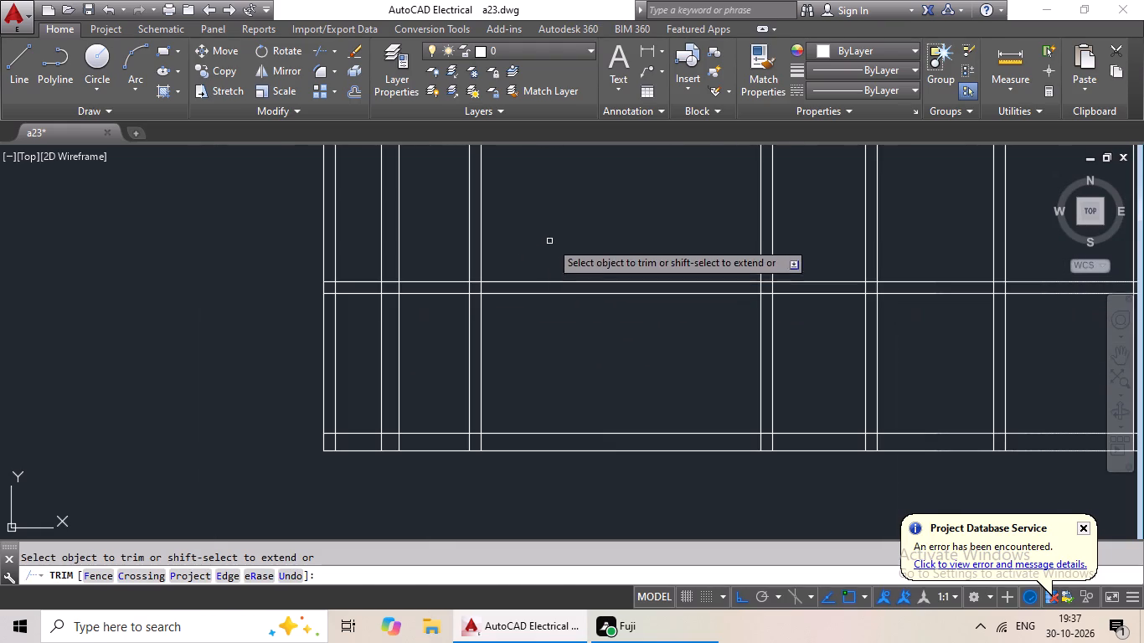
left_click_drag(550, 240, 515, 346)
left_click(515, 341)
key("Escape")
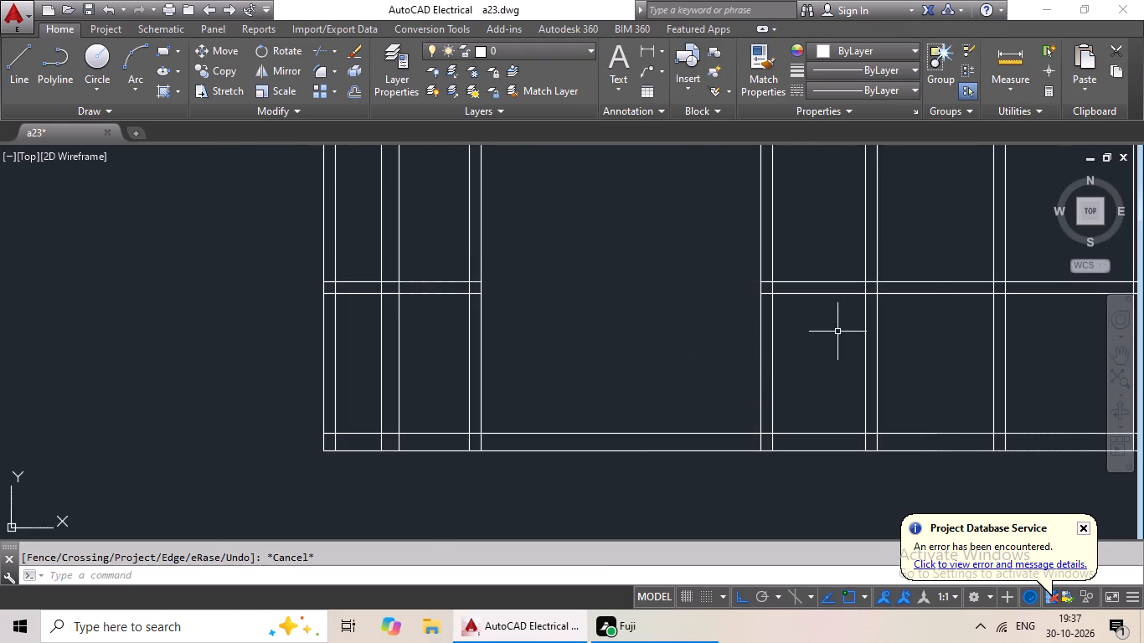
Erase the two remaining lines of the lower horizontal partition to the right of the trimmed bay.
scroll(826, 321, "up", 3)
middle_click_drag(780, 194, 750, 265)
middle_click(734, 291)
left_click_drag(770, 212, 736, 367)
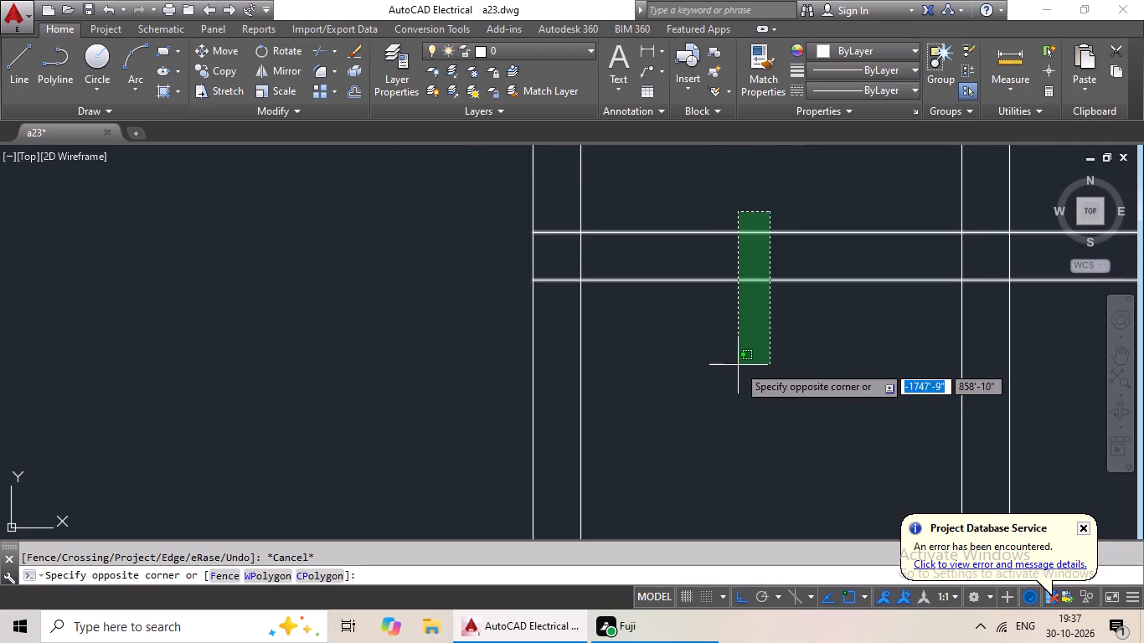
left_click(732, 363)
key("Delete")
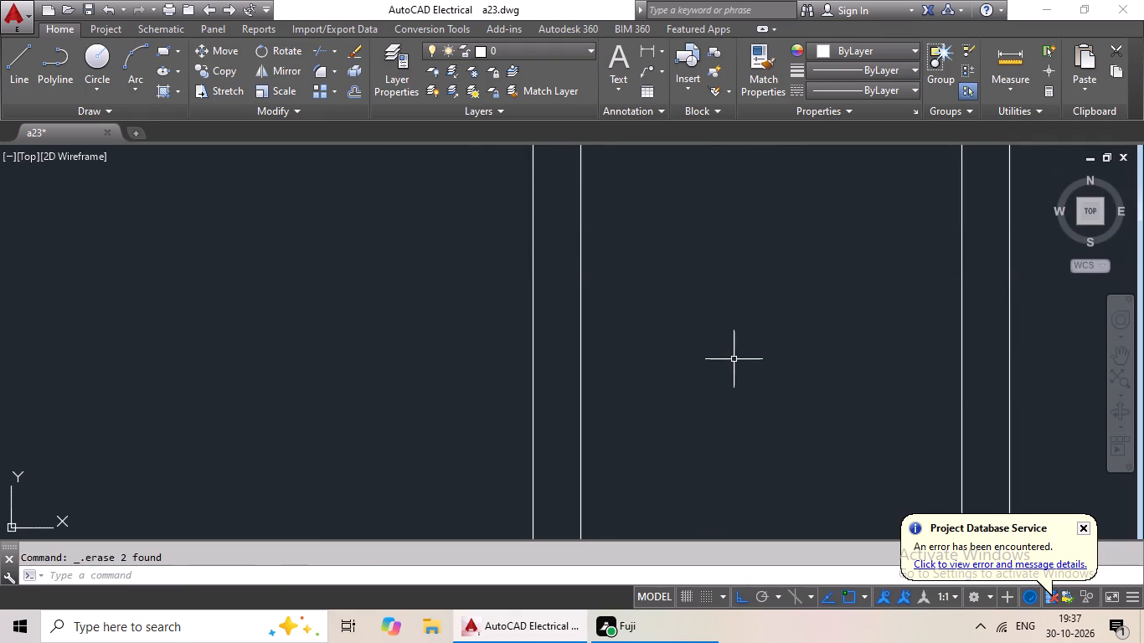
Offset the inner line of the top wall 5' downward.
scroll(739, 321, "down", 6)
middle_click_drag(758, 313, 657, 392)
middle_click_drag(601, 247, 529, 430)
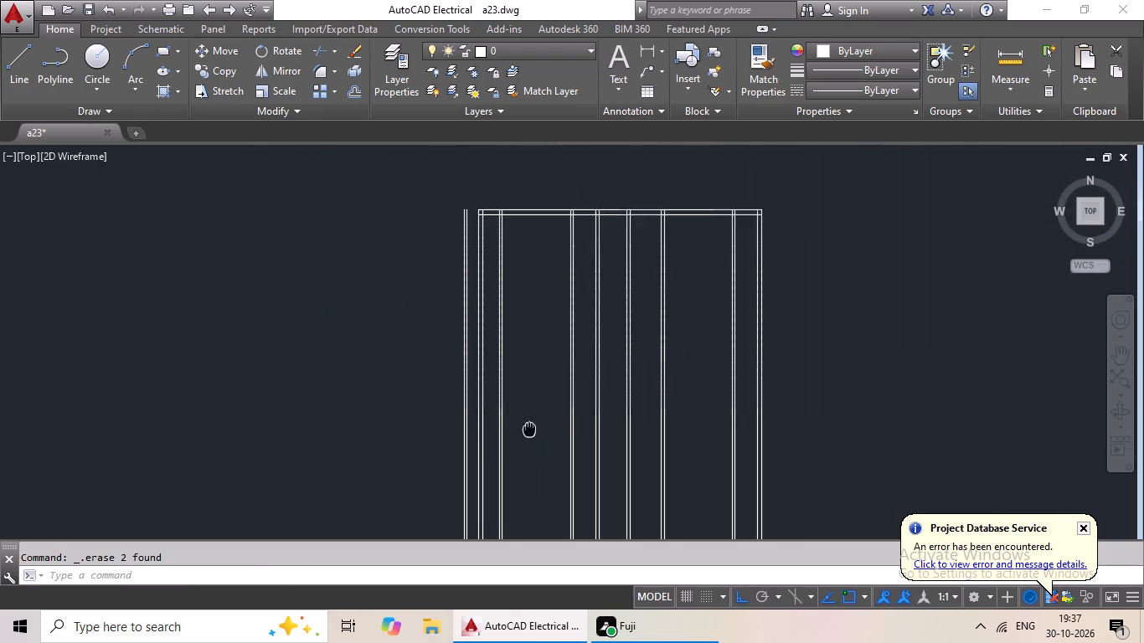
middle_click_drag(529, 430, 528, 431)
key("Escape")
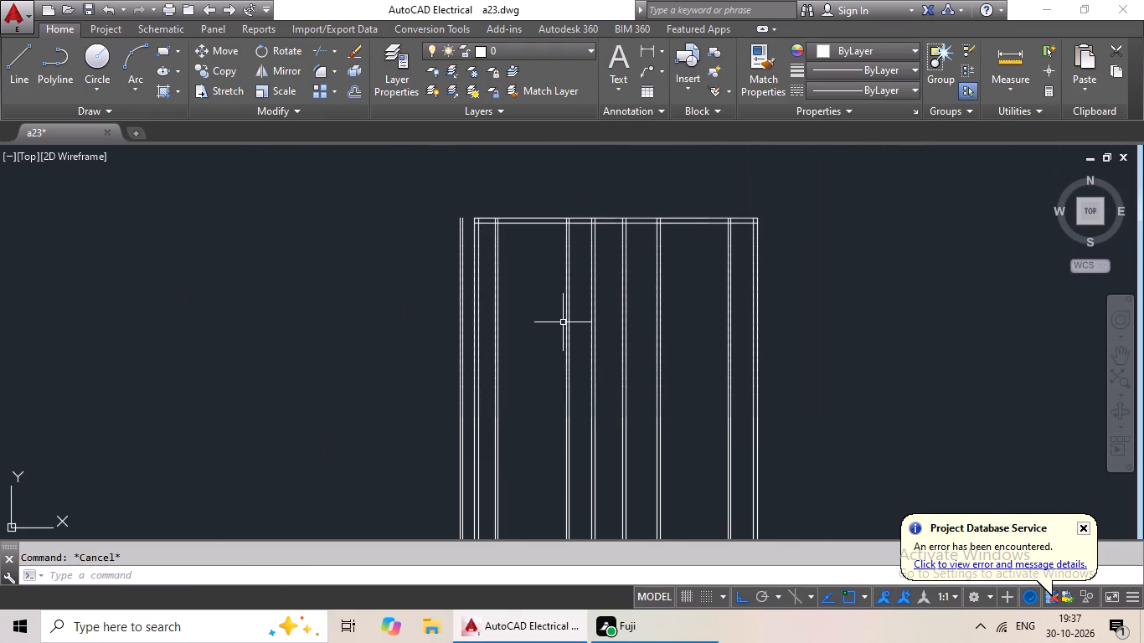
key("o")
key("Return")
type("5'")
key("Return")
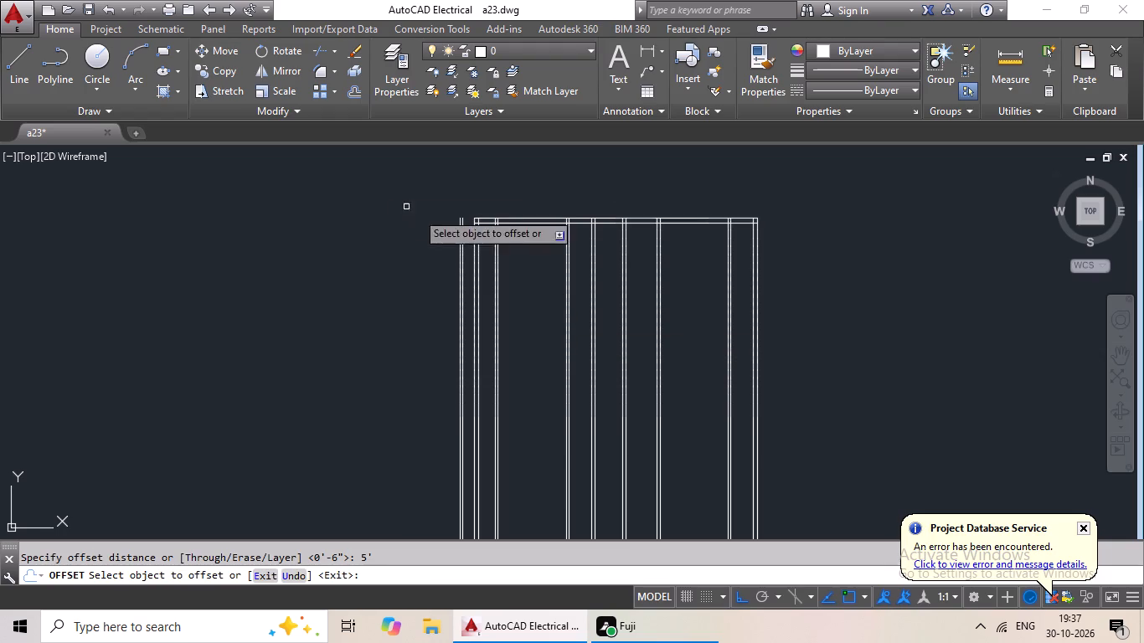
left_click_drag(520, 223, 519, 262)
left_click(523, 285)
key("Escape")
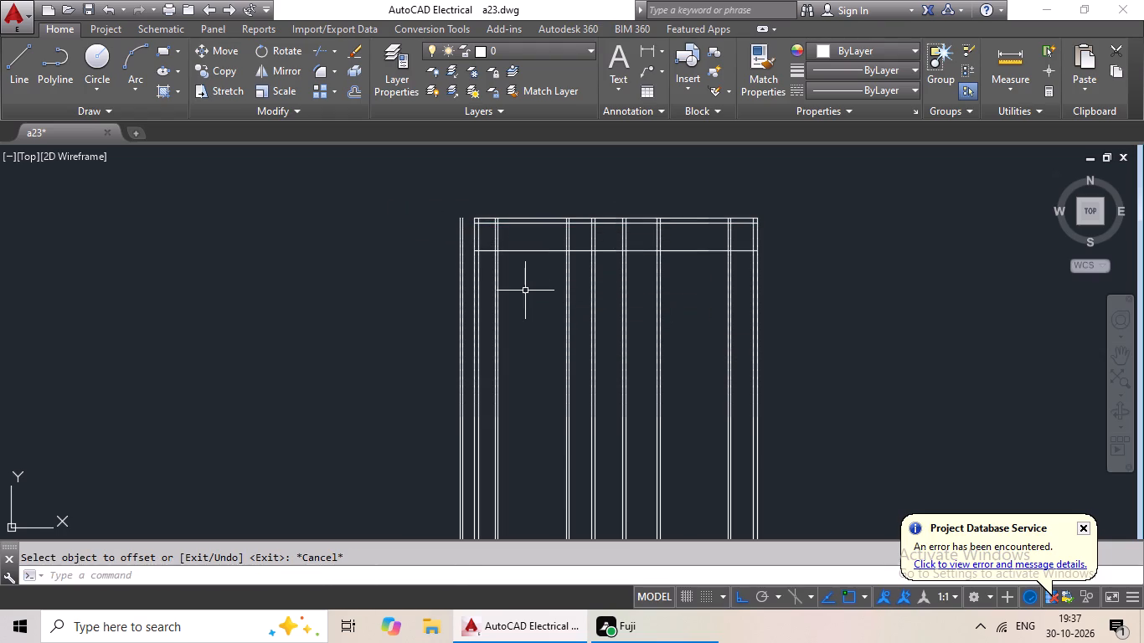
Offset the line 5' below the top wall by 6" downward to form the upper horizontal partition.
key("o")
key("Return")
key("6")
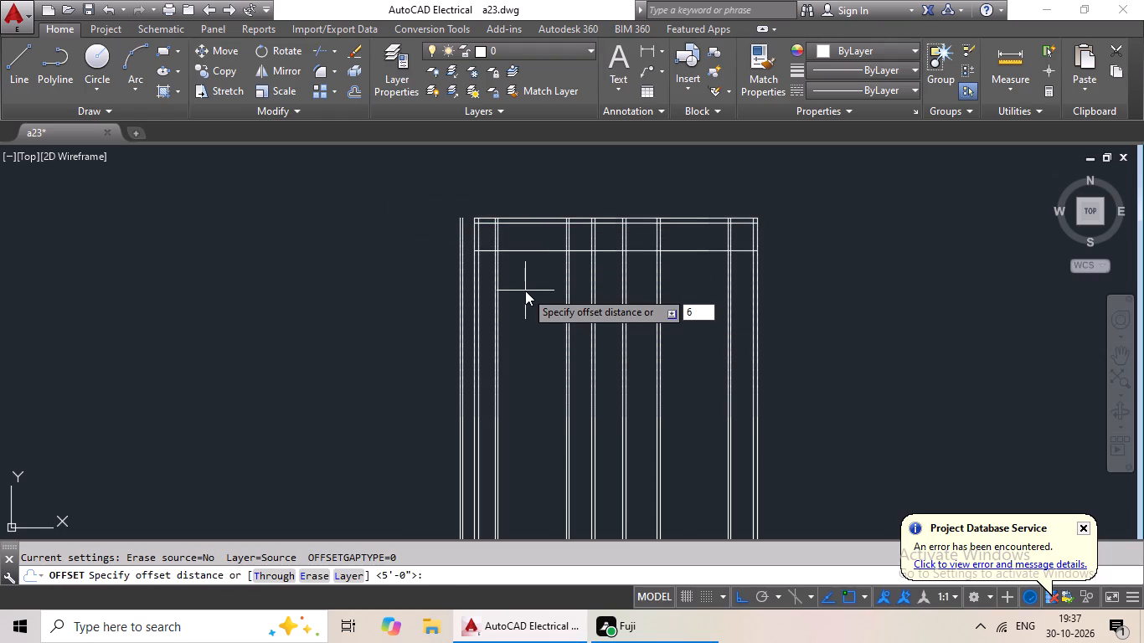
key("shift+quotedbl")
key("Return")
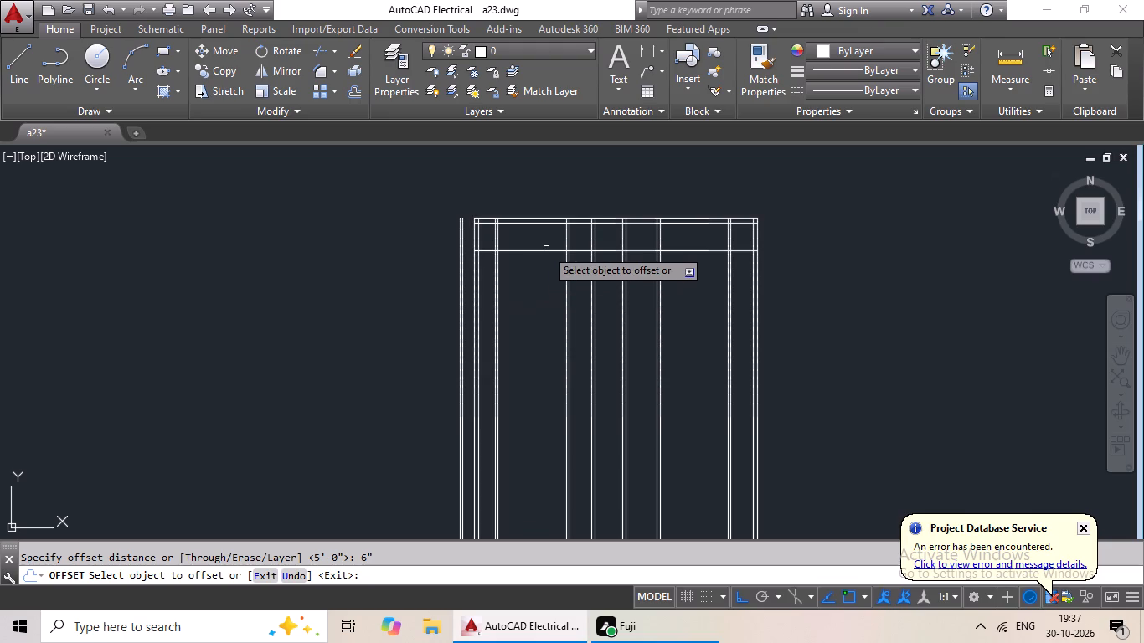
left_click_drag(546, 249, 546, 270)
left_click(546, 284)
key("Escape")
key("Escape")
key("Escape")
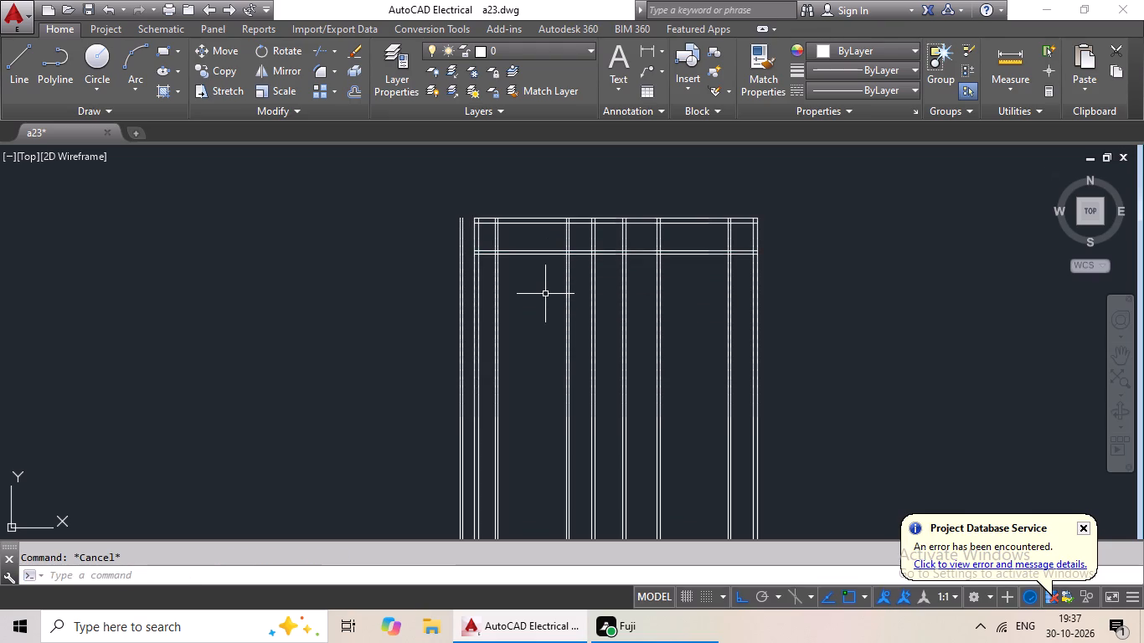
Extend both lines of the upper horizontal partition to the outermost vertical line beyond the left wall.
type("ex")
key("space")
key("space")
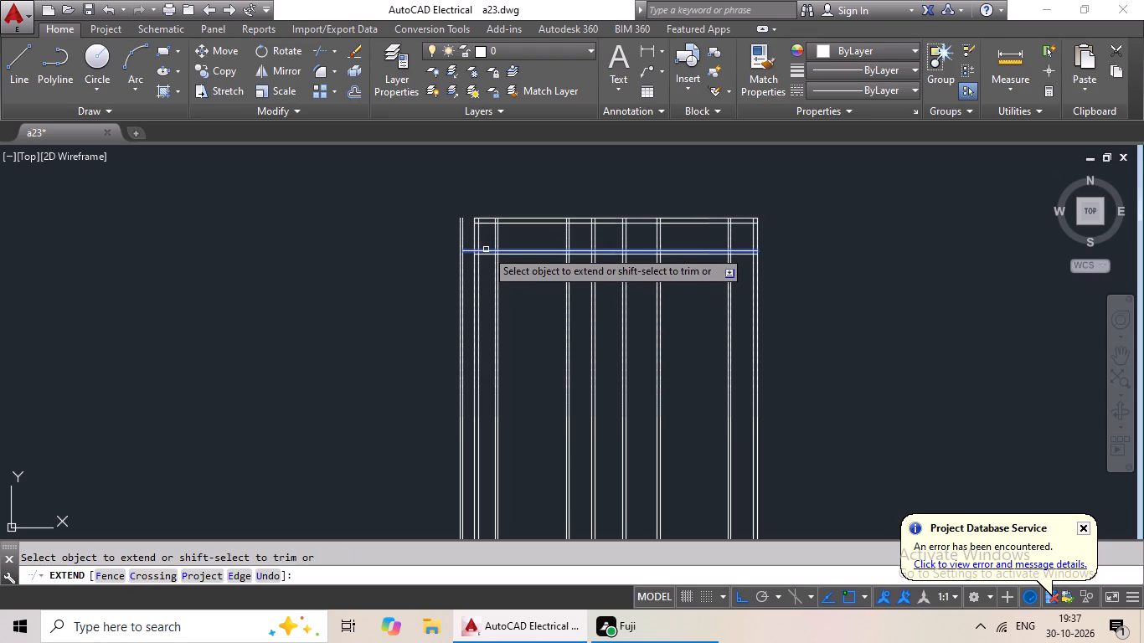
scroll(475, 254, "up", 3)
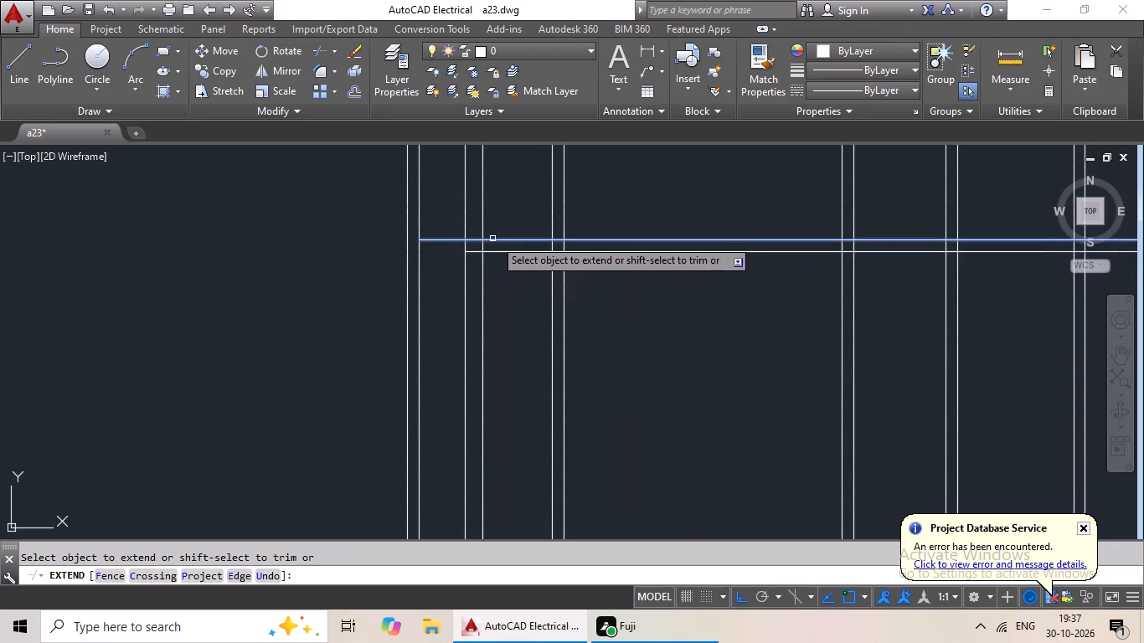
left_click(495, 238)
left_click(452, 239)
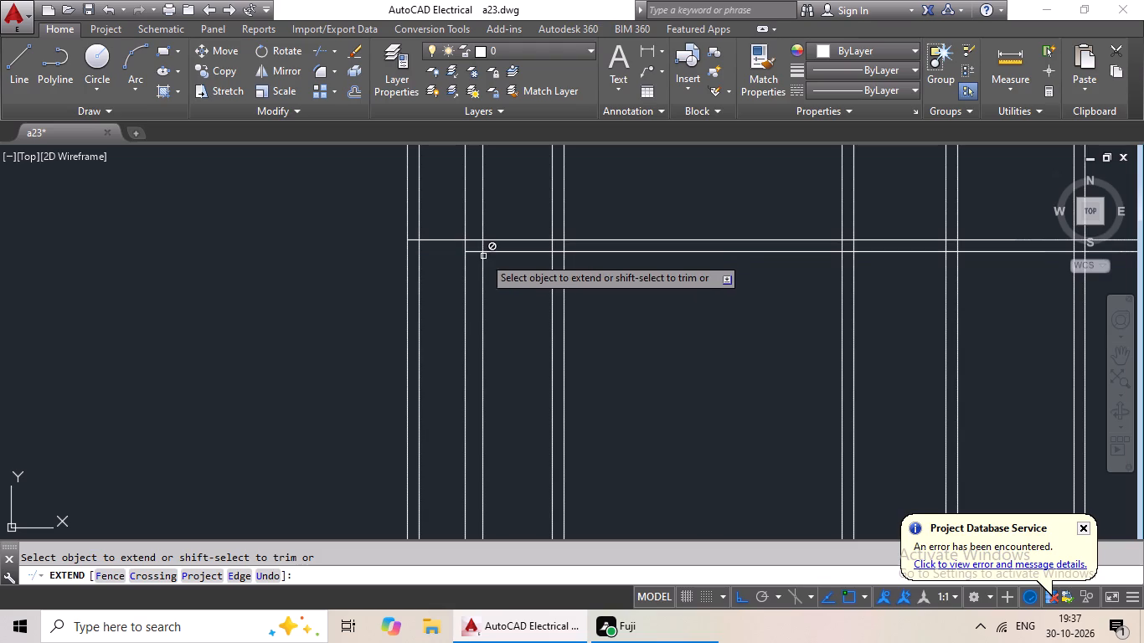
left_click(489, 253)
left_click(470, 252)
scroll(568, 303, "down", 3)
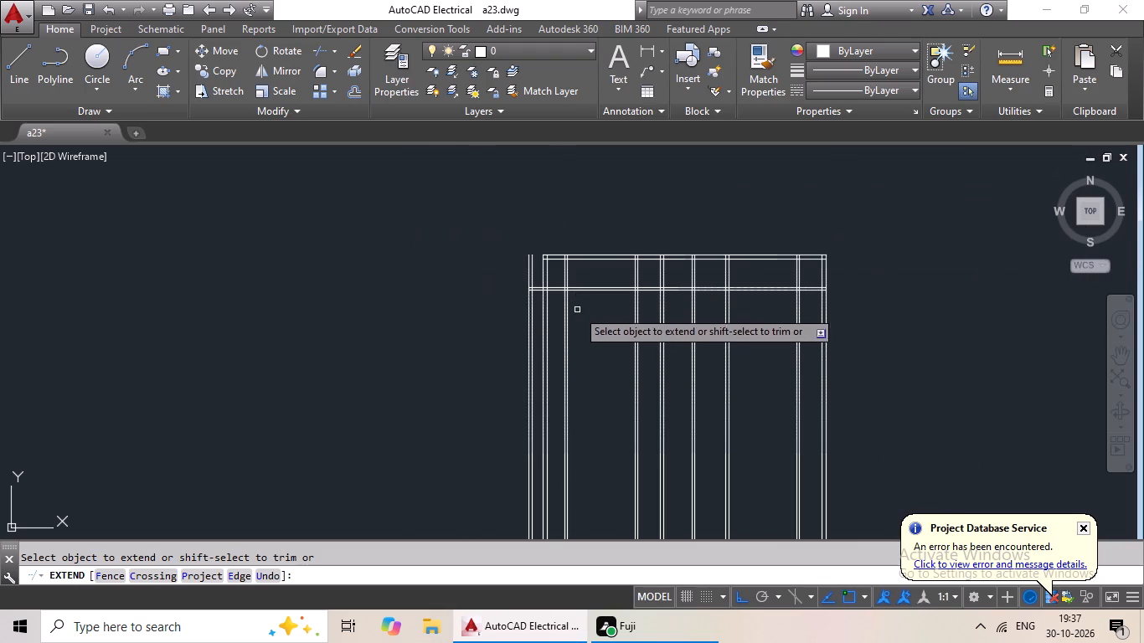
key("Escape")
key("Escape")
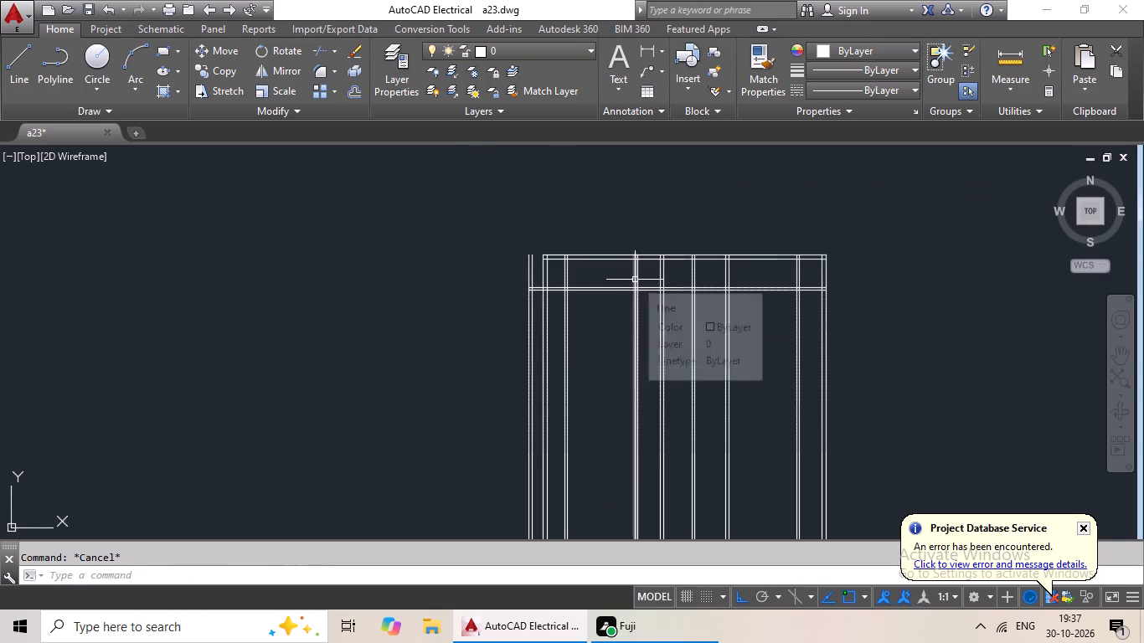
Extend both lines of the top wall to the outermost vertical line beyond the original left wall.
type("ex")
key("space")
key("space")
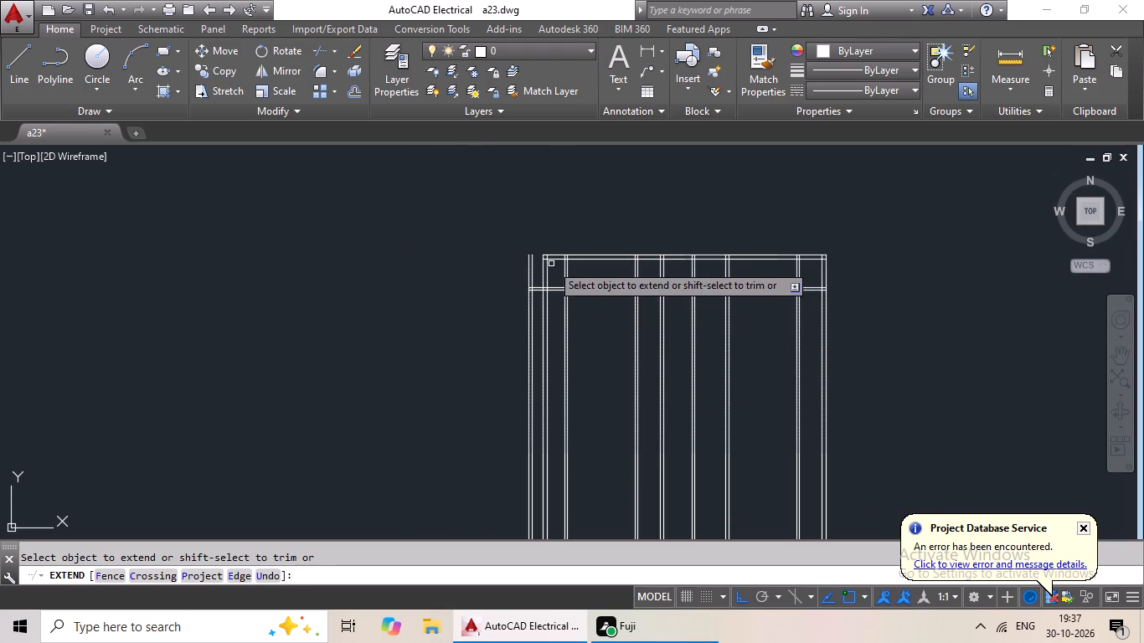
scroll(554, 255, "up", 2)
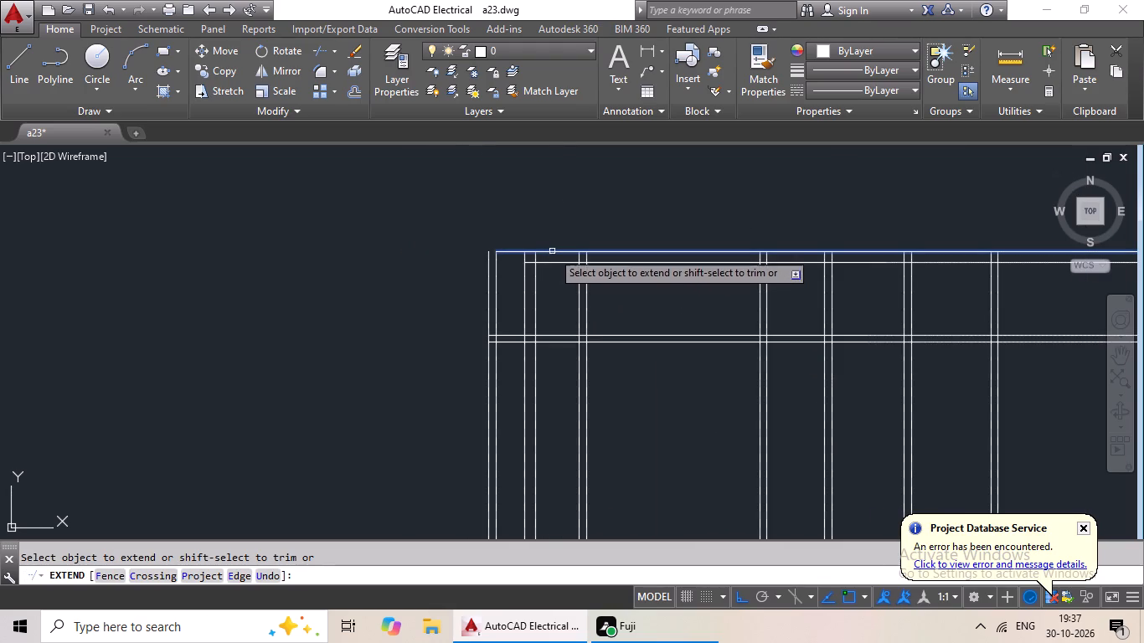
left_click_drag(552, 251, 542, 251)
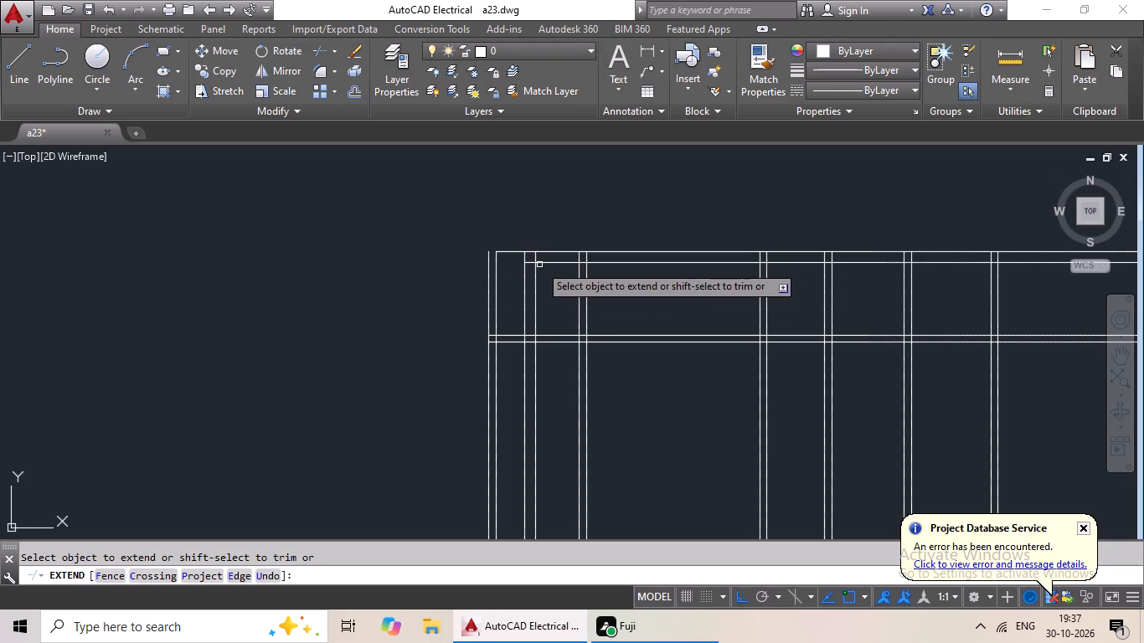
left_click(519, 250)
left_click_drag(552, 262, 533, 264)
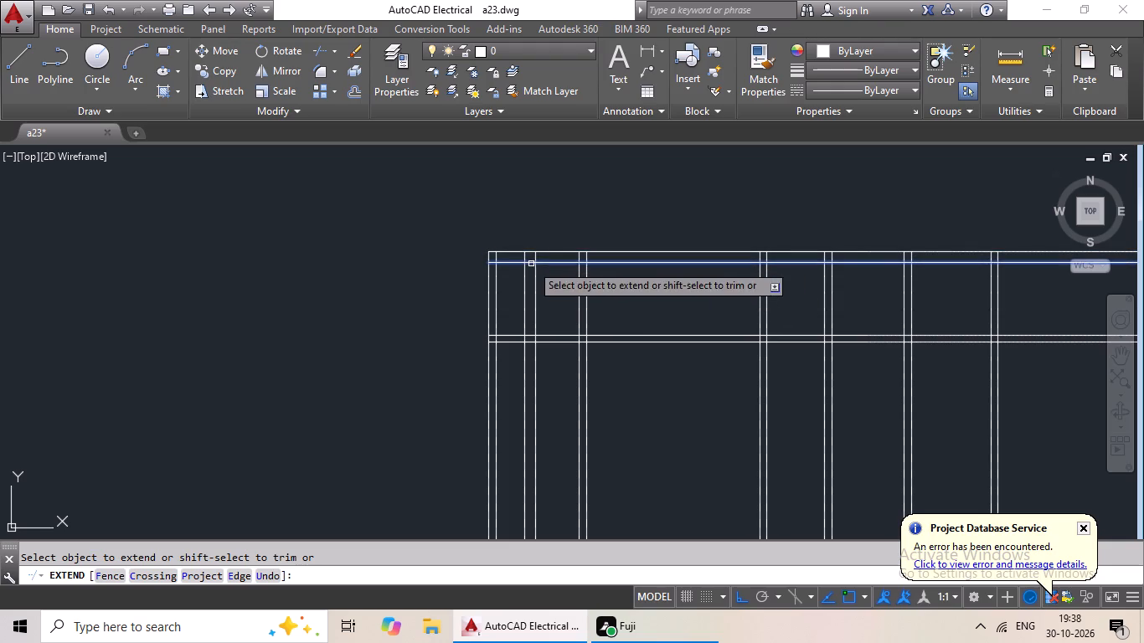
left_click(531, 264)
key("Escape")
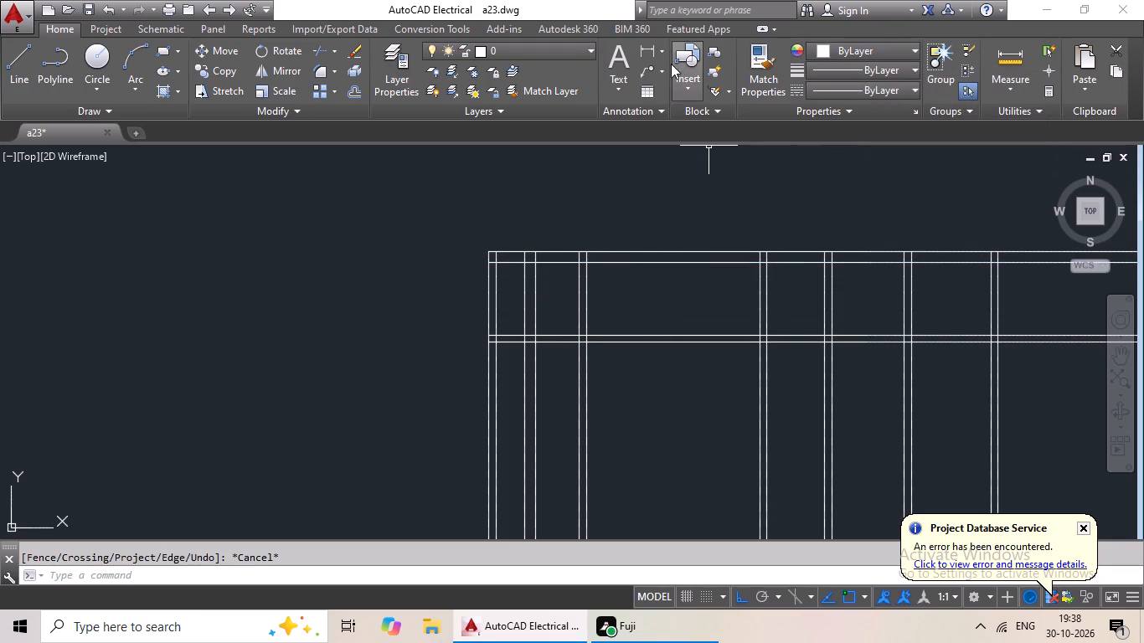
Measure the vertical distance from the inner line of the top wall to the upper horizontal partition.
left_click(643, 52)
scroll(615, 296, "up", 3)
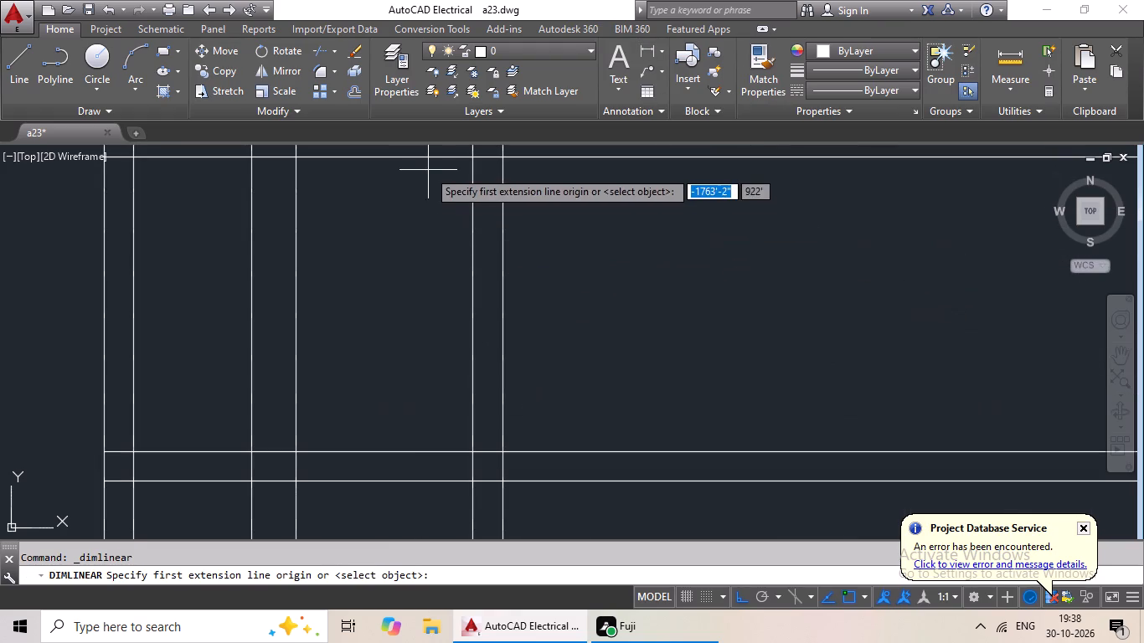
left_click(437, 157)
left_click(433, 451)
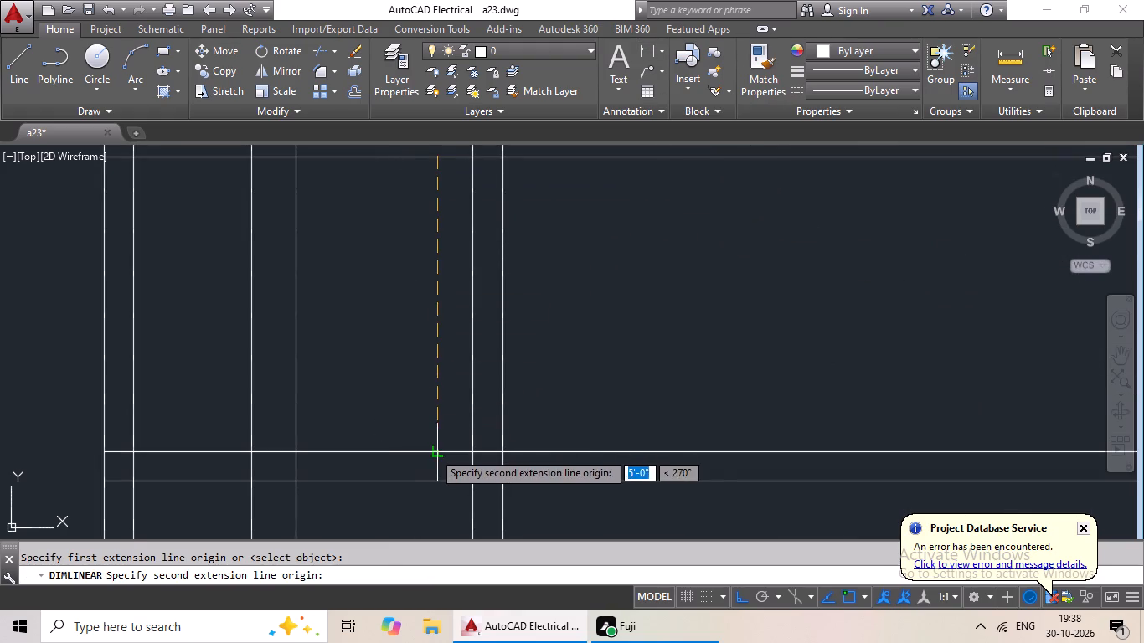
scroll(420, 448, "down", 3)
key("Escape")
scroll(480, 430, "up", 1)
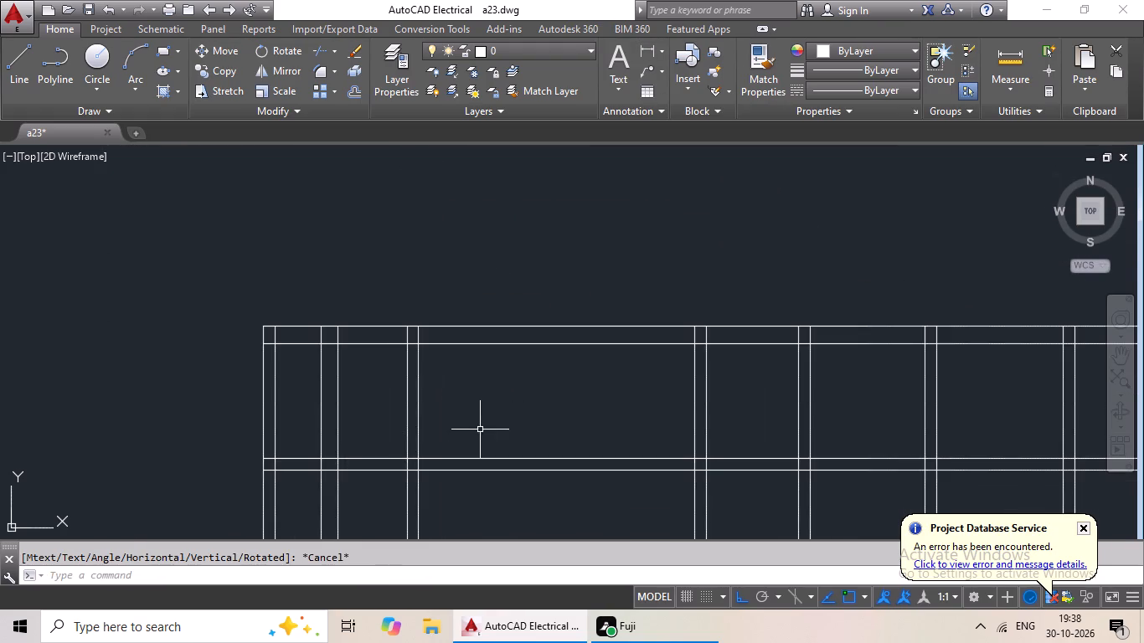
middle_click_drag(480, 429, 564, 364)
key("Escape")
key("Escape")
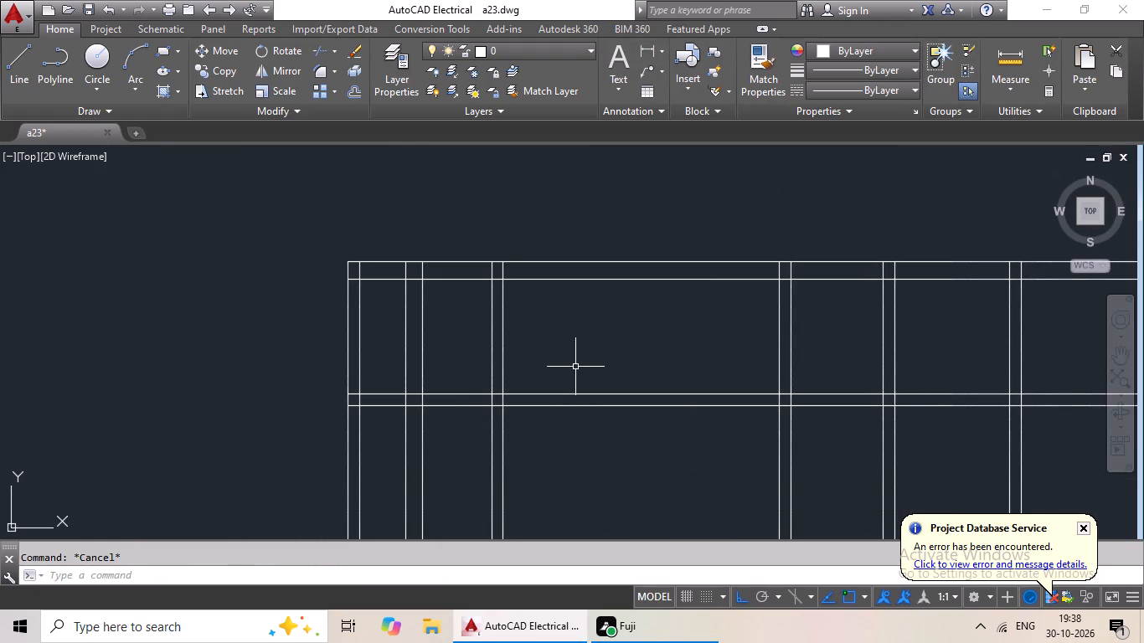
Trim both lines of the original left wall between the top wall and the upper horizontal partition.
type("tr")
key("space")
key("space")
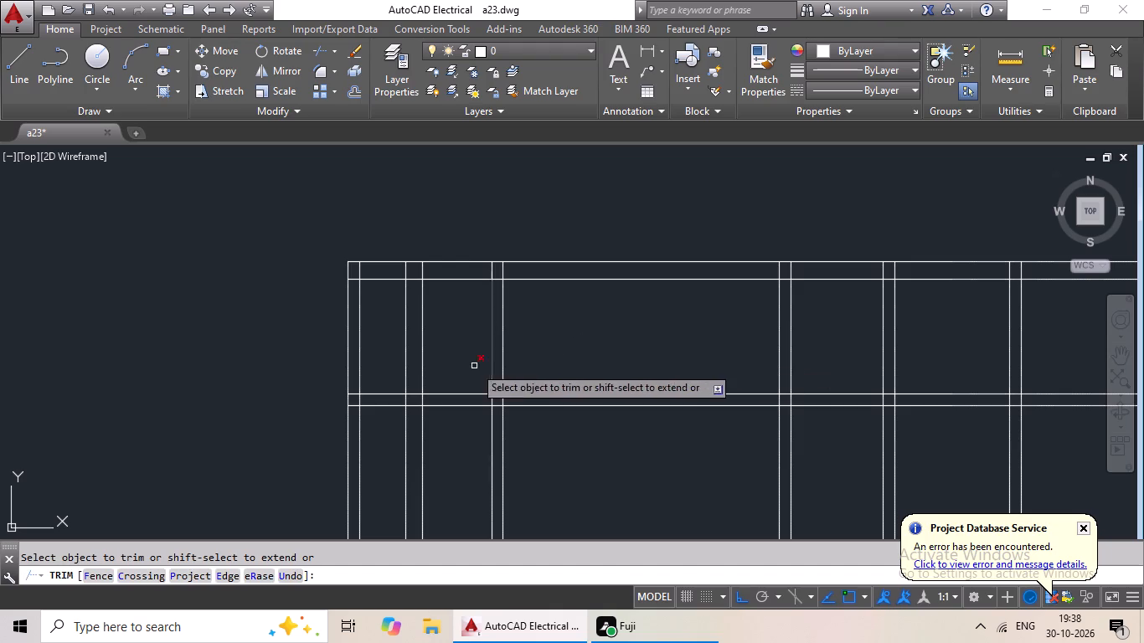
scroll(454, 358, "up", 2)
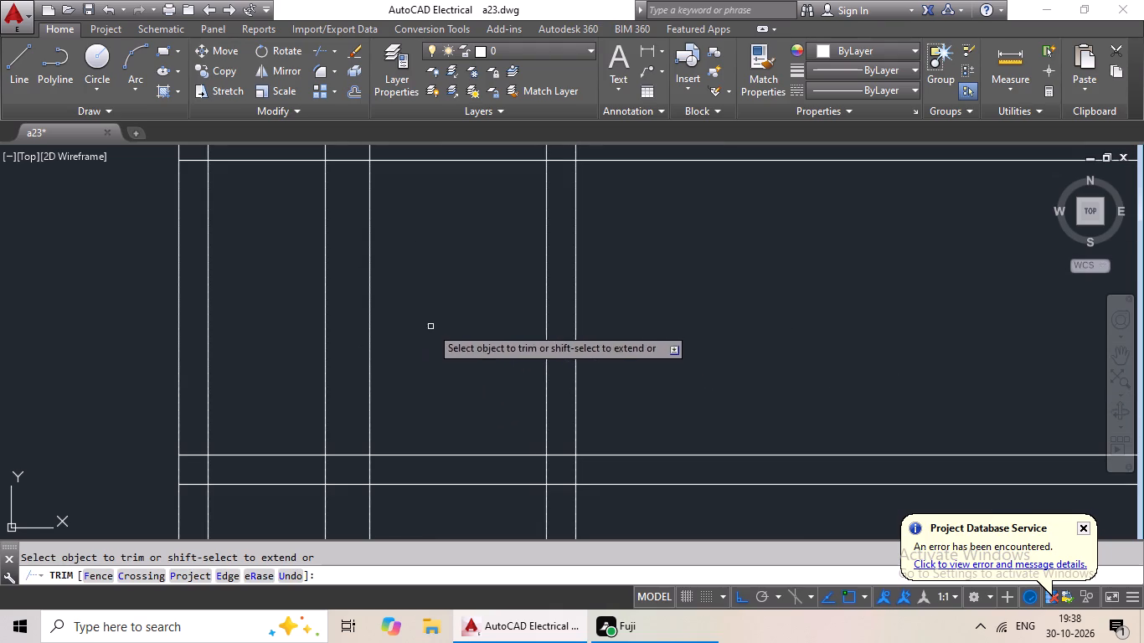
left_click_drag(465, 274, 293, 352)
left_click(293, 353)
scroll(374, 329, "down", 3)
middle_click_drag(380, 352, 385, 307)
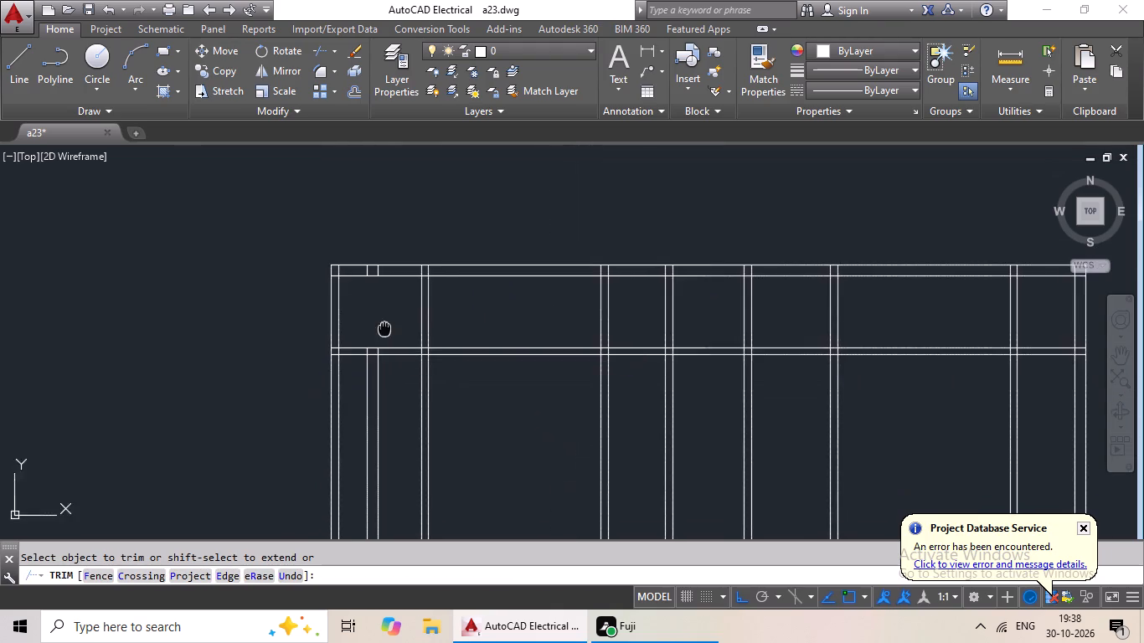
Trim both lines of the original left wall below the lower horizontal partition.
middle_click_drag(385, 307, 389, 131)
scroll(438, 363, "down", 2)
middle_click_drag(446, 398, 442, 196)
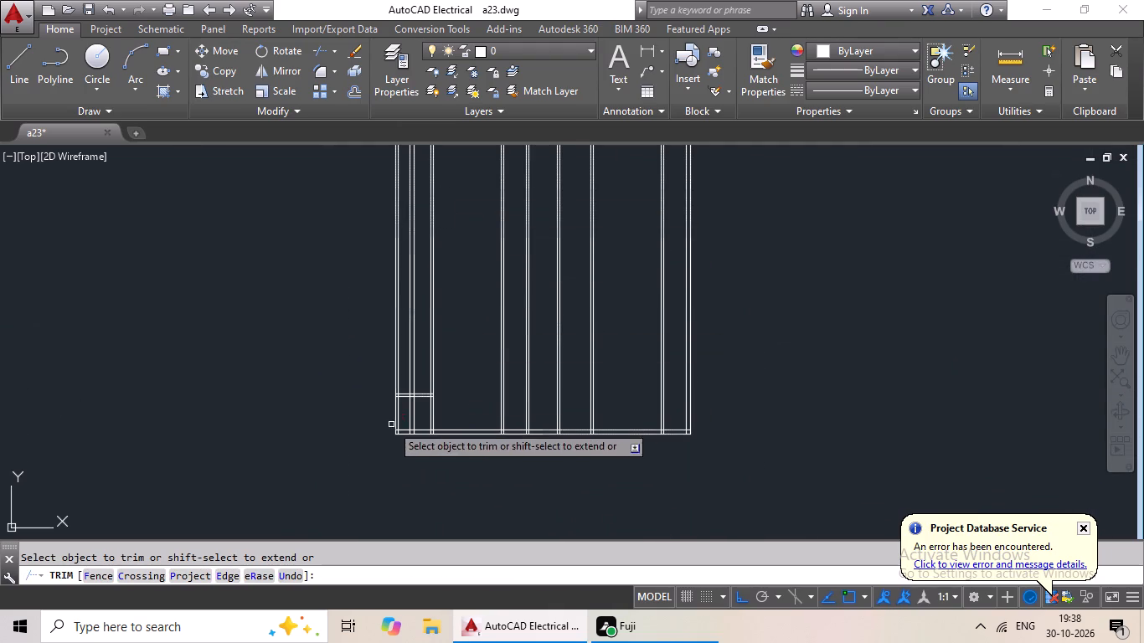
scroll(410, 415, "up", 5)
left_click_drag(485, 355, 320, 455)
left_click(320, 455)
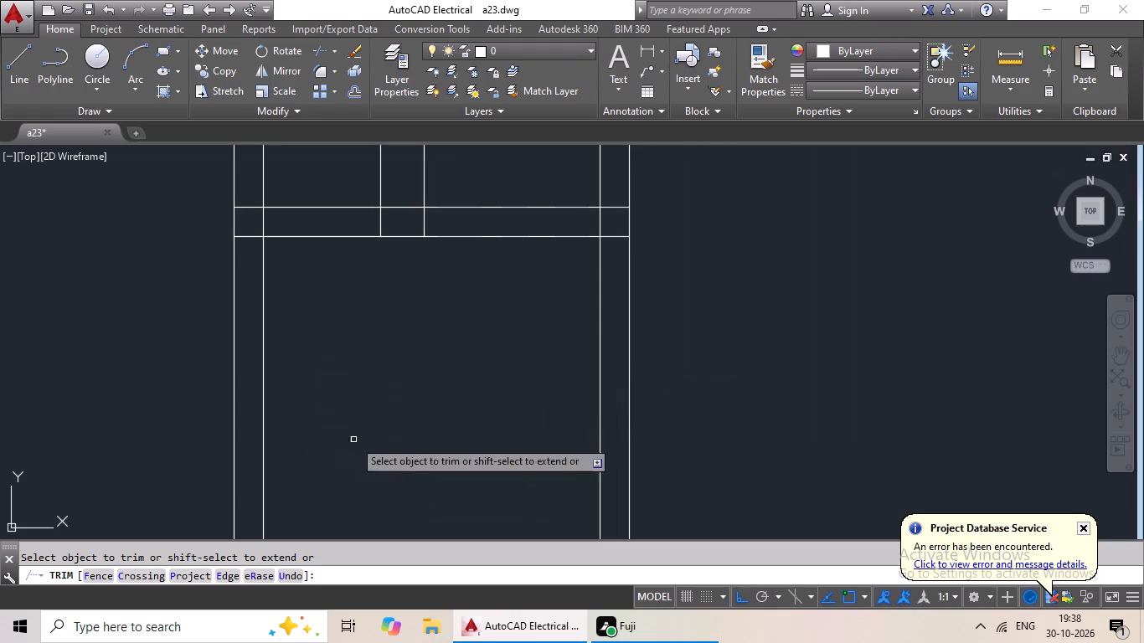
scroll(417, 414, "down", 5)
middle_click_drag(420, 411, 370, 475)
middle_click_drag(447, 344, 393, 448)
middle_click_drag(379, 358, 365, 389)
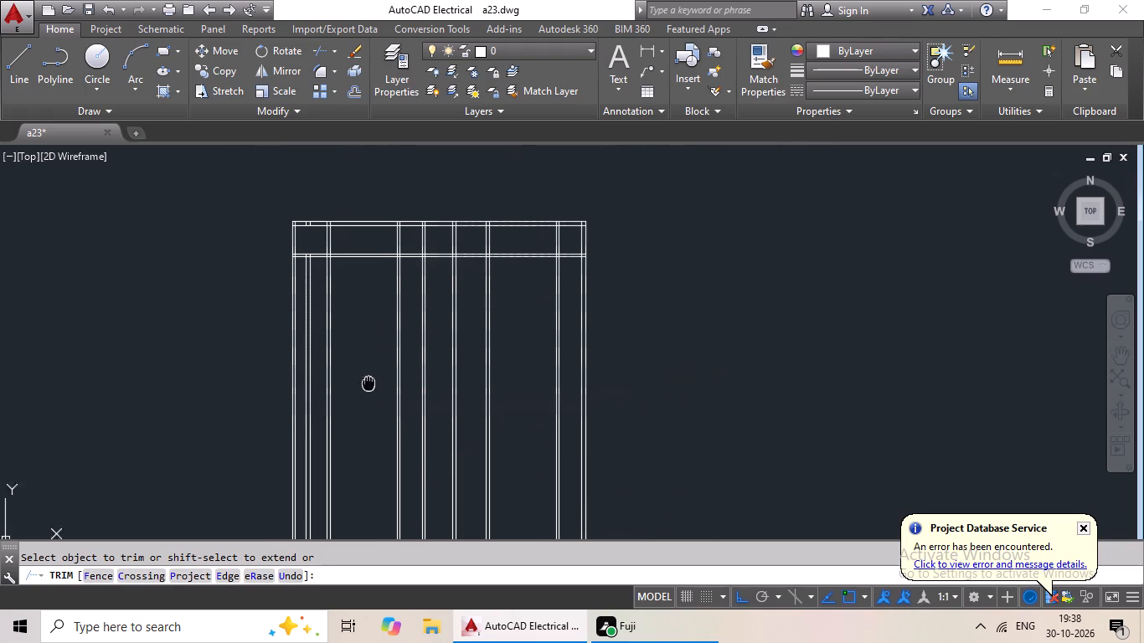
middle_click_drag(365, 389, 361, 397)
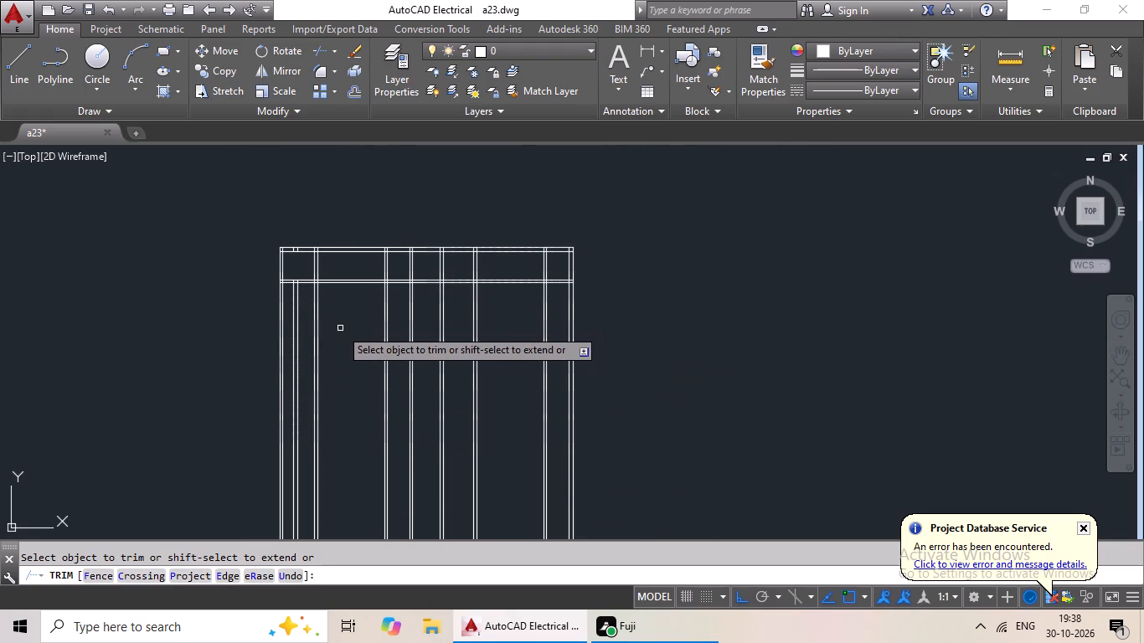
key("Escape")
key("Escape")
key("Escape")
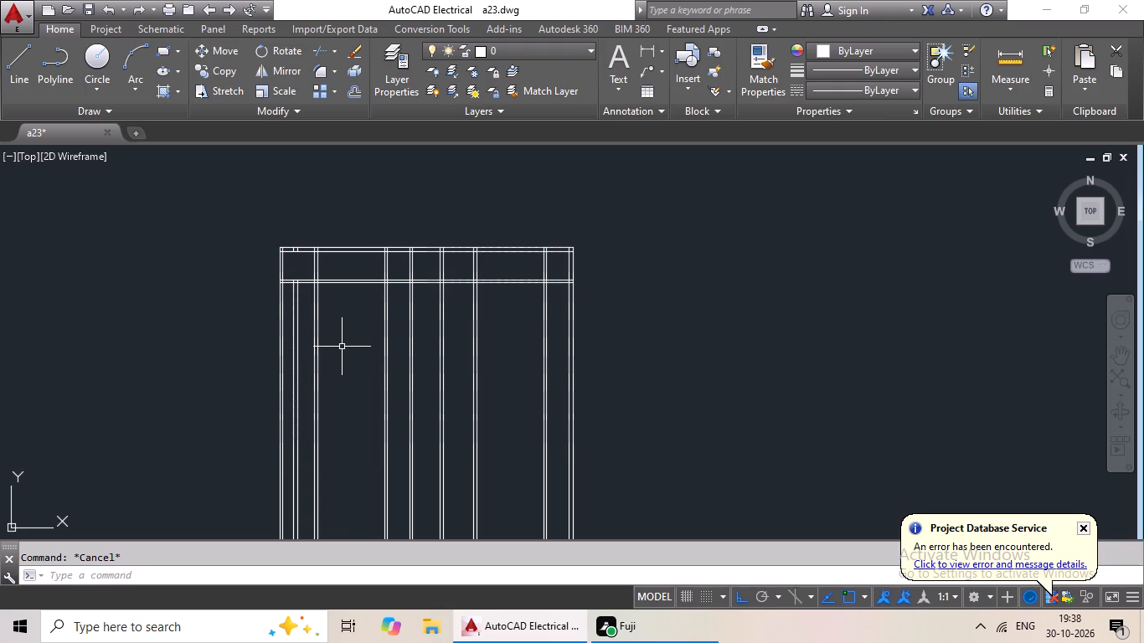
key("Escape")
key("Escape")
key("Escape")
key("Escape")
key("Escape")
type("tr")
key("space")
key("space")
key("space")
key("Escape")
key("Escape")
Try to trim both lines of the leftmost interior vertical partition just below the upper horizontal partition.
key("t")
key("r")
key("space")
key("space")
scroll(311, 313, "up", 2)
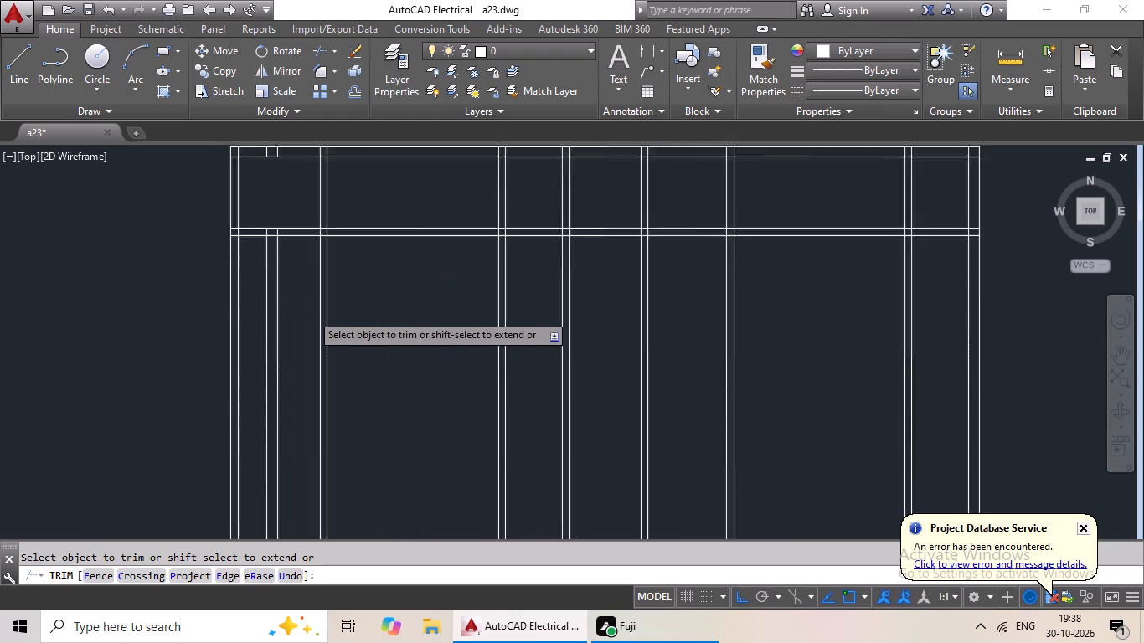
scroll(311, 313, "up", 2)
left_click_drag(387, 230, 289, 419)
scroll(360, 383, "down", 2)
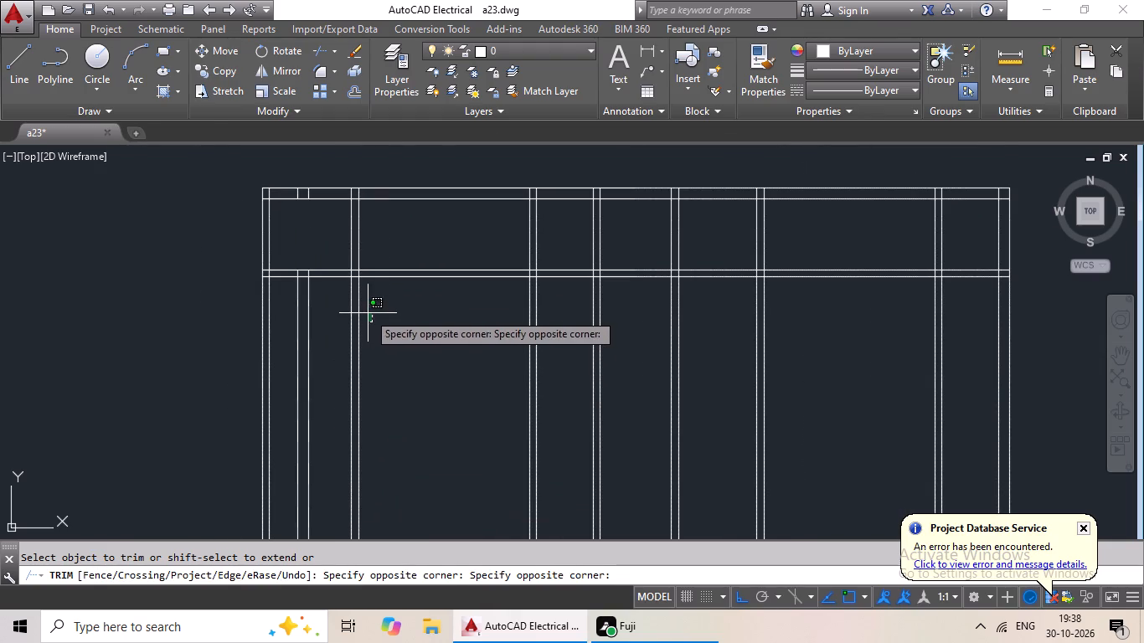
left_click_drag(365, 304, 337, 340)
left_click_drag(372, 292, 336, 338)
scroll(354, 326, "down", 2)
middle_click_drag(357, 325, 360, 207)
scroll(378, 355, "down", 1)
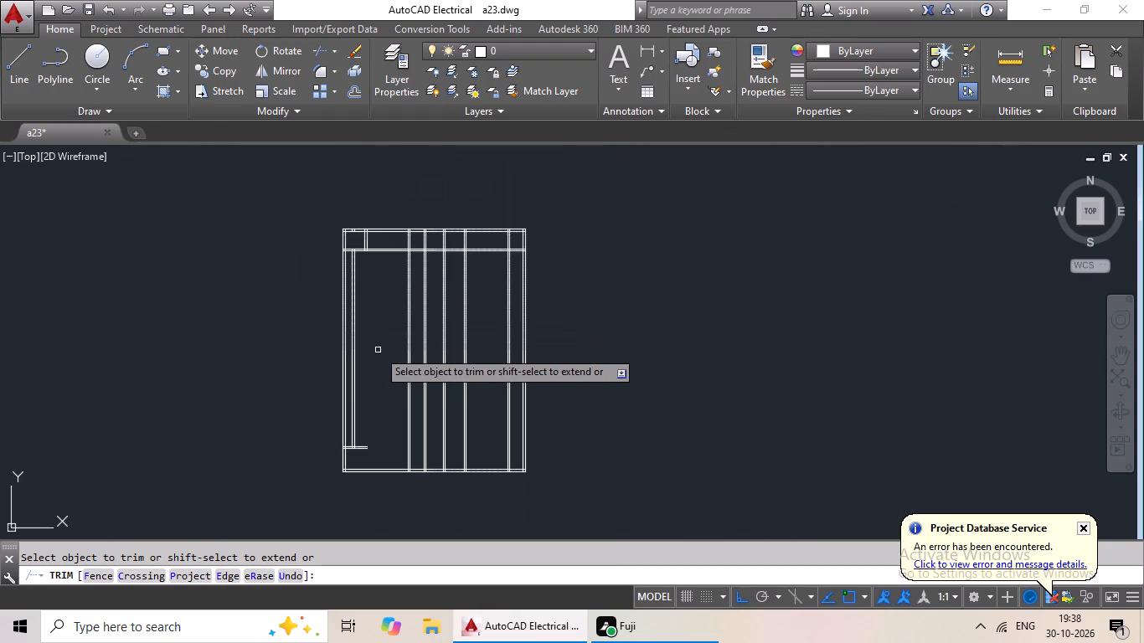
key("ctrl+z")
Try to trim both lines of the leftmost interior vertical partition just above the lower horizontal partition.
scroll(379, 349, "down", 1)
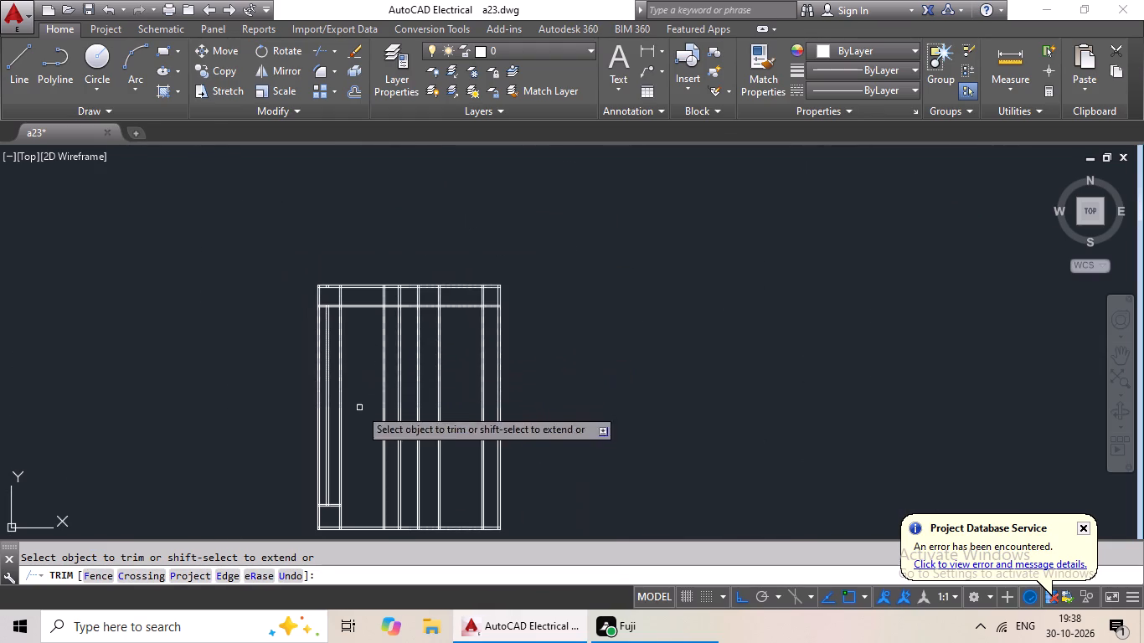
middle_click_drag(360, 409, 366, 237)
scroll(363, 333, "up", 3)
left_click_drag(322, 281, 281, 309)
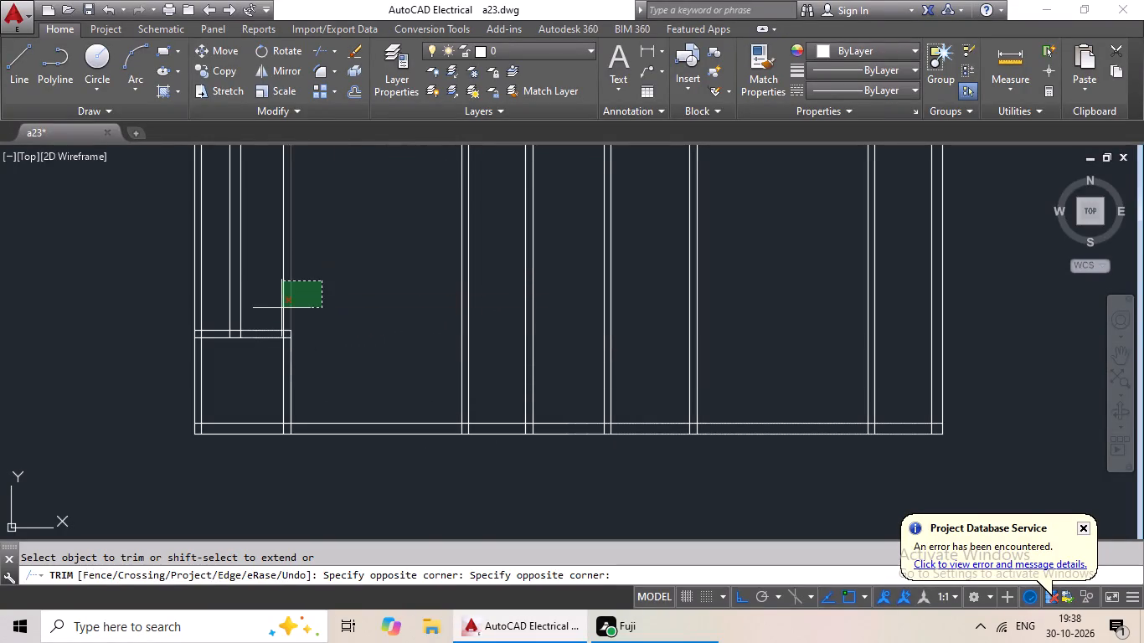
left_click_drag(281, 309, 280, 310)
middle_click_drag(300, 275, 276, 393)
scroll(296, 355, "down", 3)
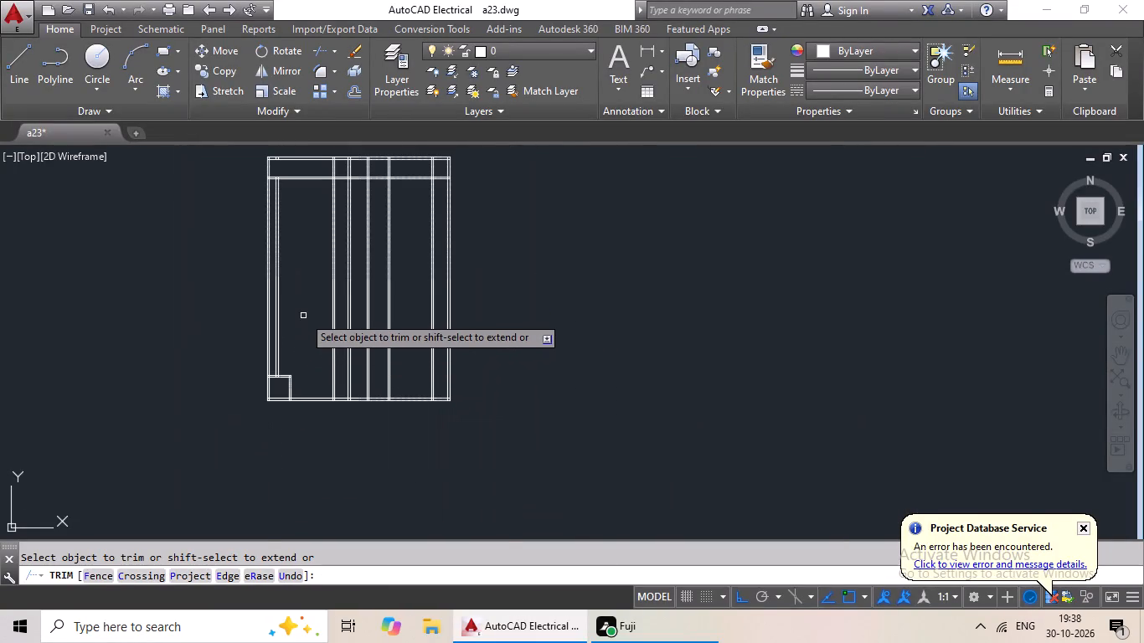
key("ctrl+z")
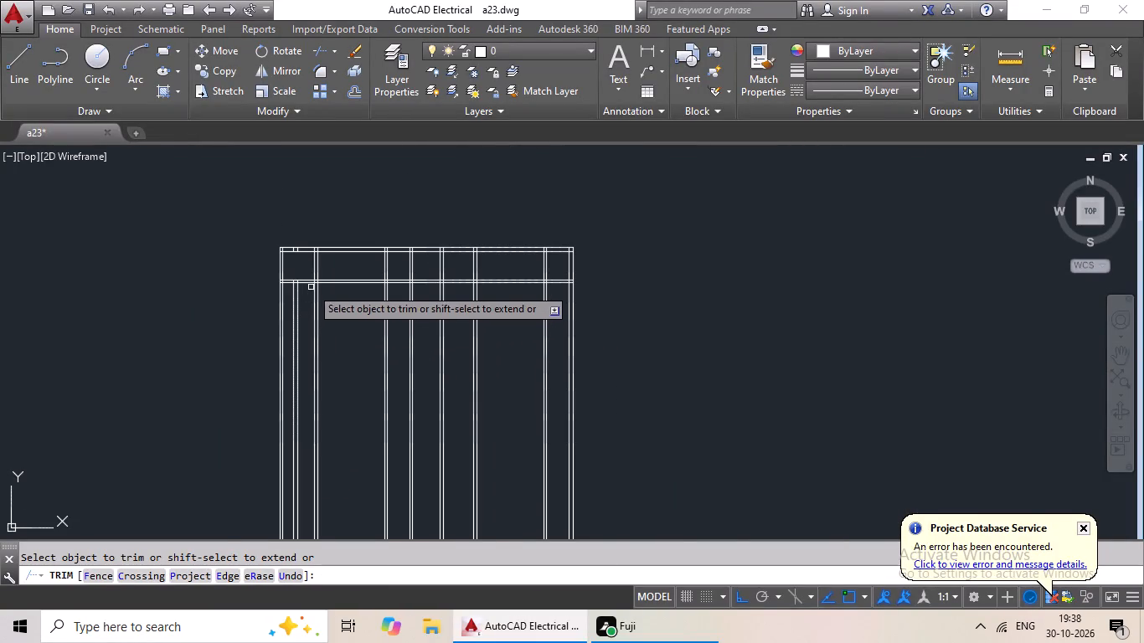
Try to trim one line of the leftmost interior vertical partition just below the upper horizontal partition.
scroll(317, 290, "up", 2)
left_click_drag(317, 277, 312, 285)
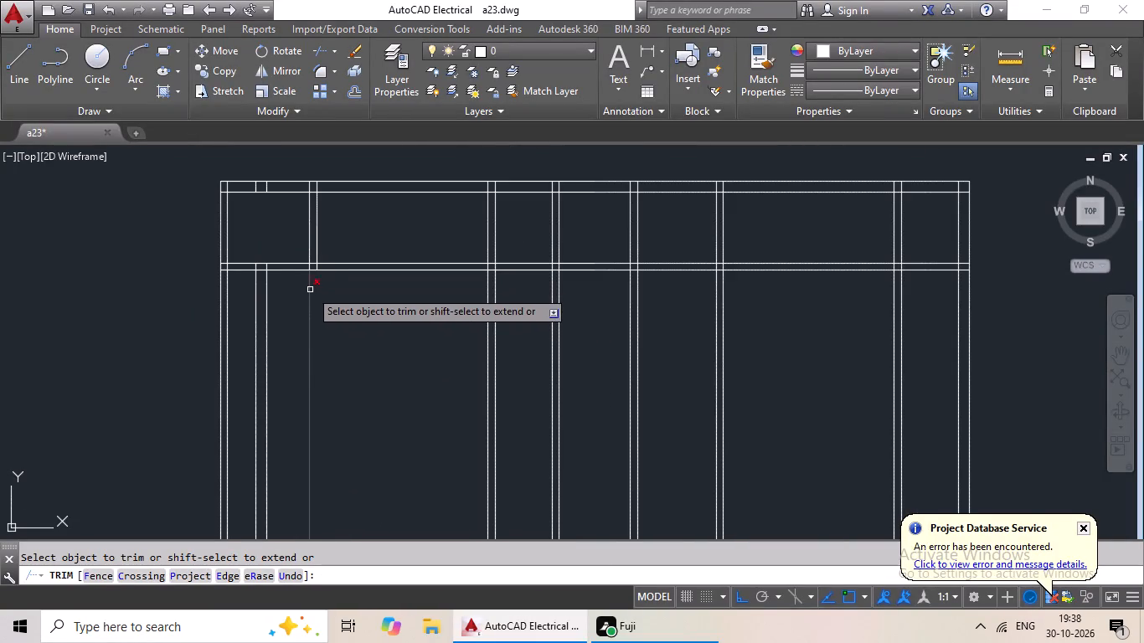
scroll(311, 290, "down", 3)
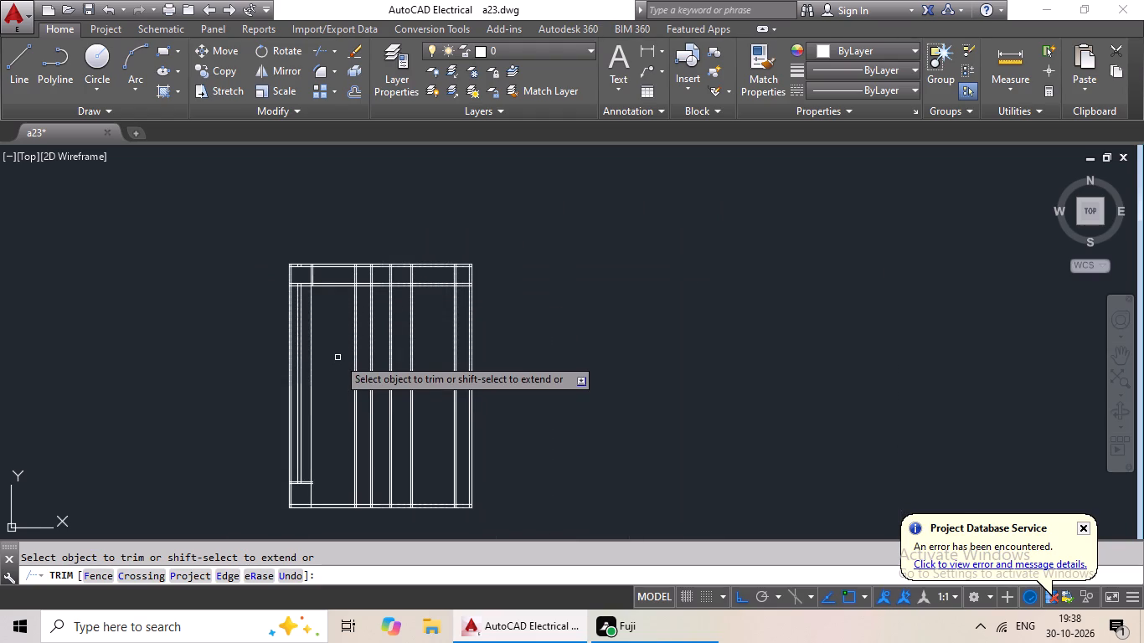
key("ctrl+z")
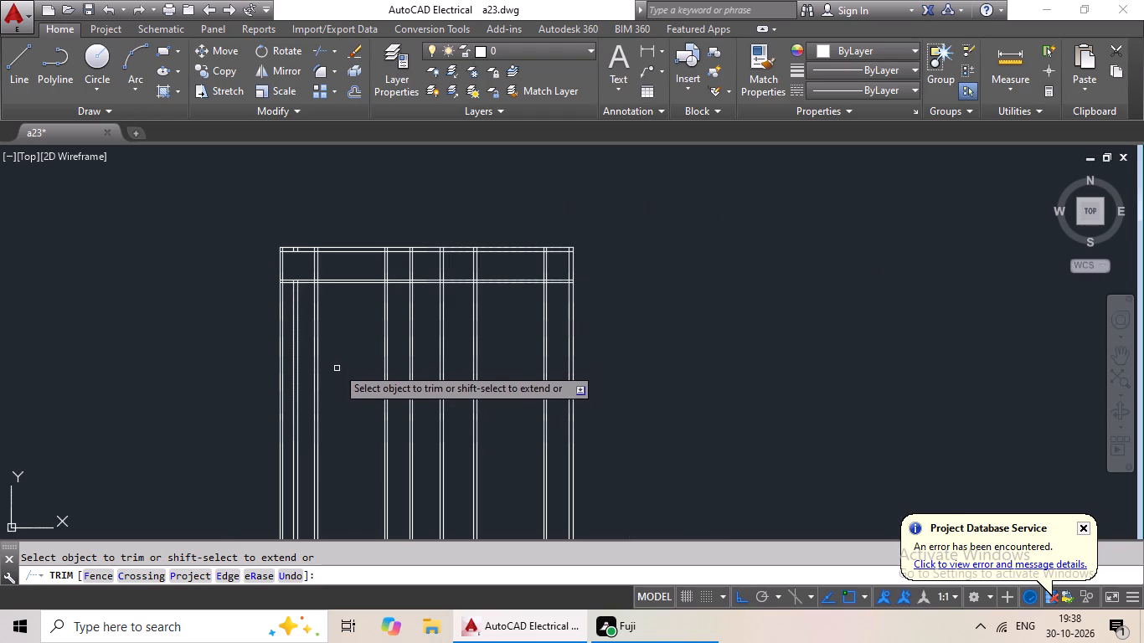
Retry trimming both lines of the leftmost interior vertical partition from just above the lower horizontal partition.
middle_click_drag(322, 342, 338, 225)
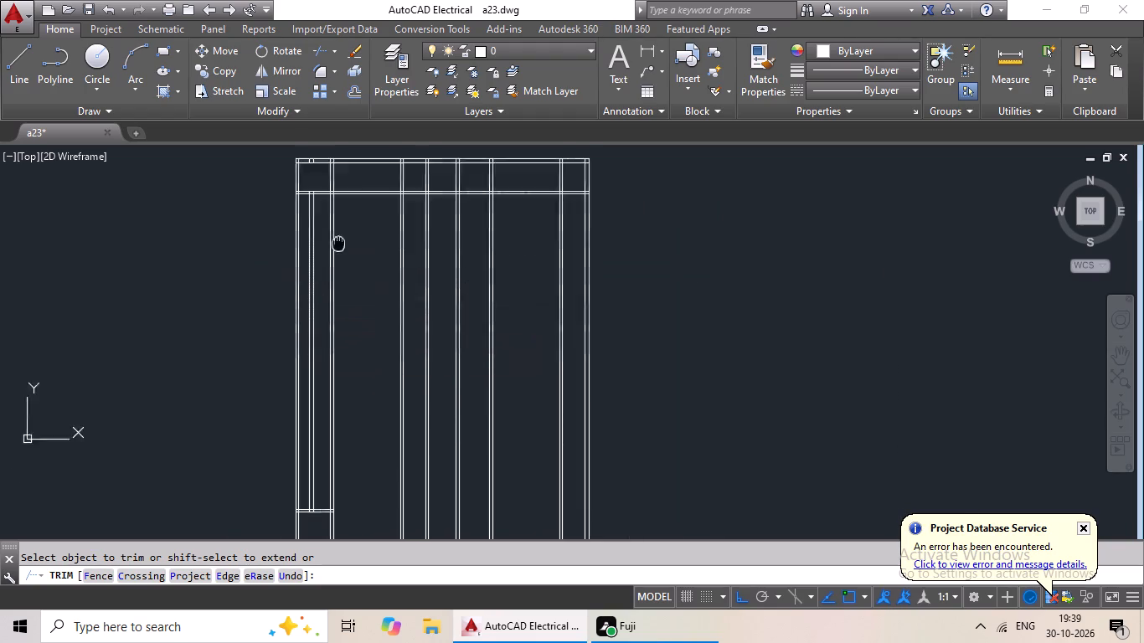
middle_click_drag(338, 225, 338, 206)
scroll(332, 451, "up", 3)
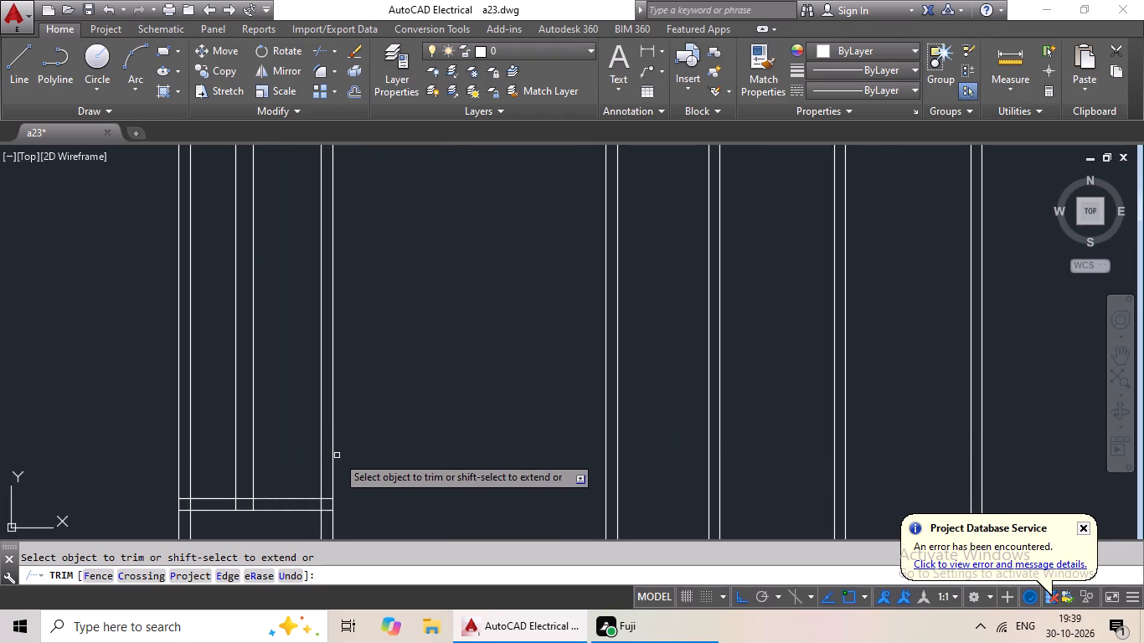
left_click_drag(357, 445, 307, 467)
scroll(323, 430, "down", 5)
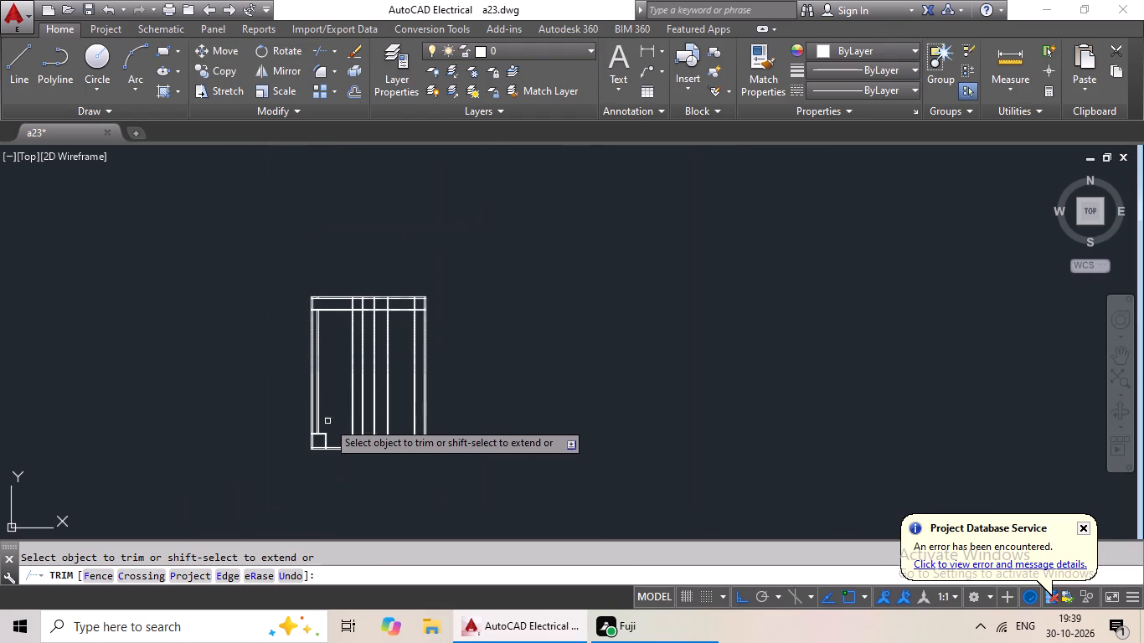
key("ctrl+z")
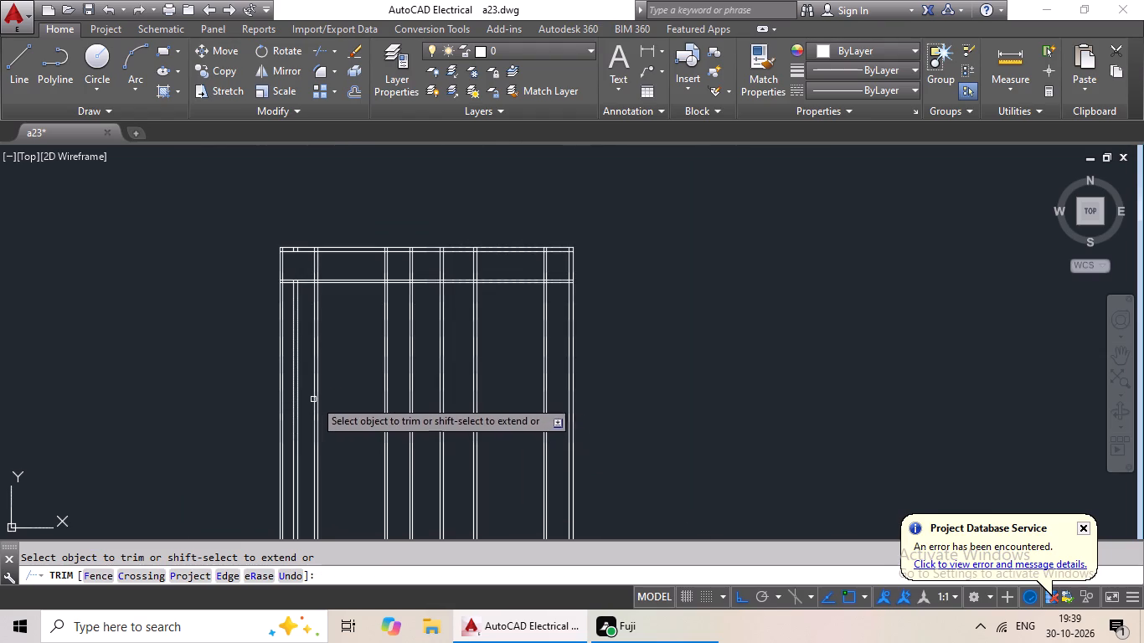
Trim both lines of the second vertical partition from the left between the upper and lower horizontal partitions.
scroll(353, 393, "down", 1)
left_click_drag(341, 402, 328, 428)
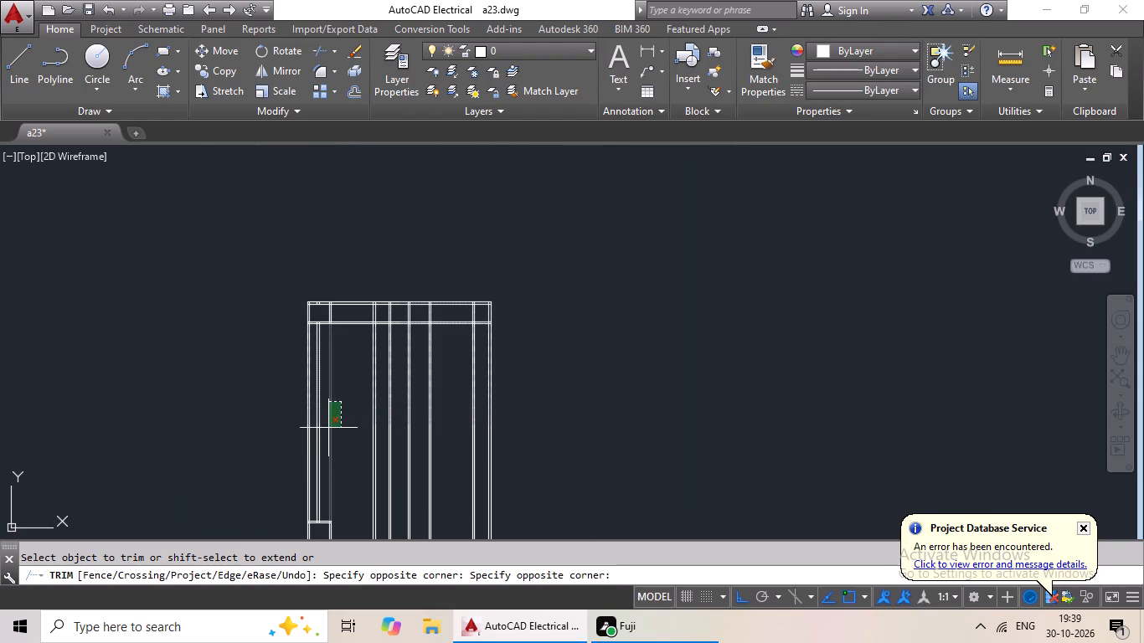
left_click_drag(328, 428, 326, 444)
Trim both lines of the left outer wall between the upper and lower horizontal partitions.
middle_click_drag(342, 407, 345, 377)
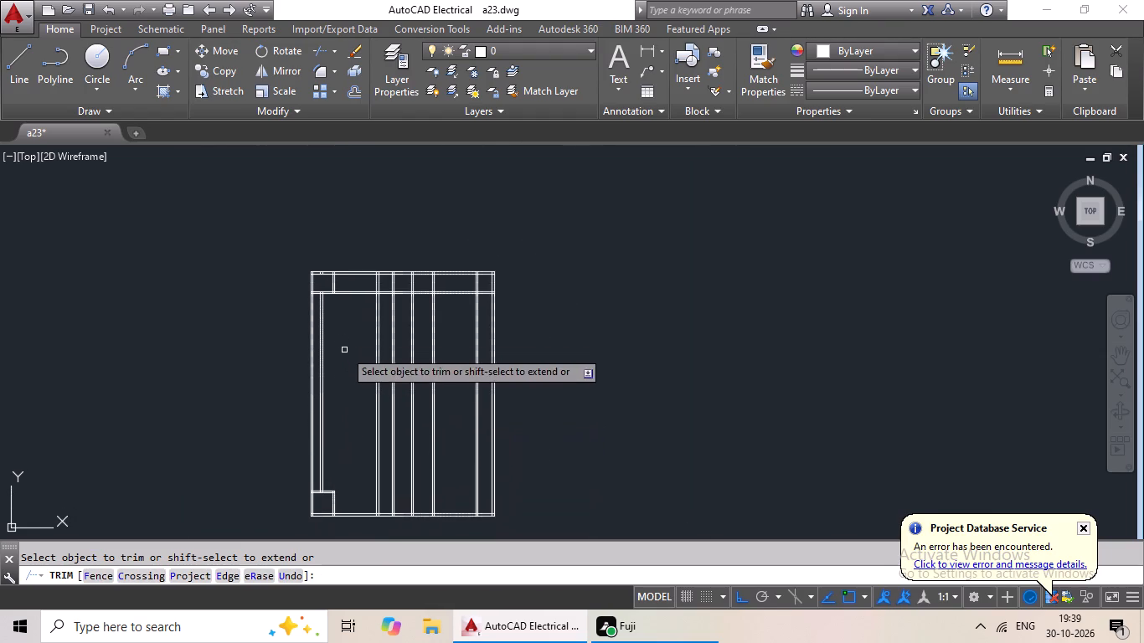
middle_click_drag(344, 359, 340, 419)
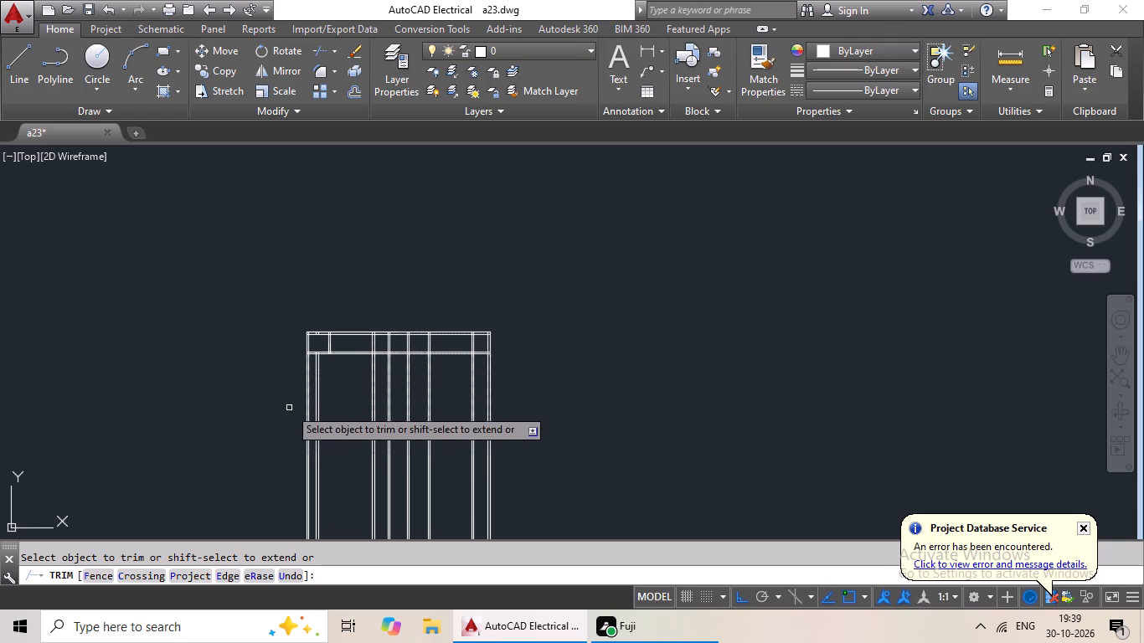
scroll(307, 372, "up", 2)
scroll(312, 397, "down", 1)
middle_click_drag(312, 404, 338, 228)
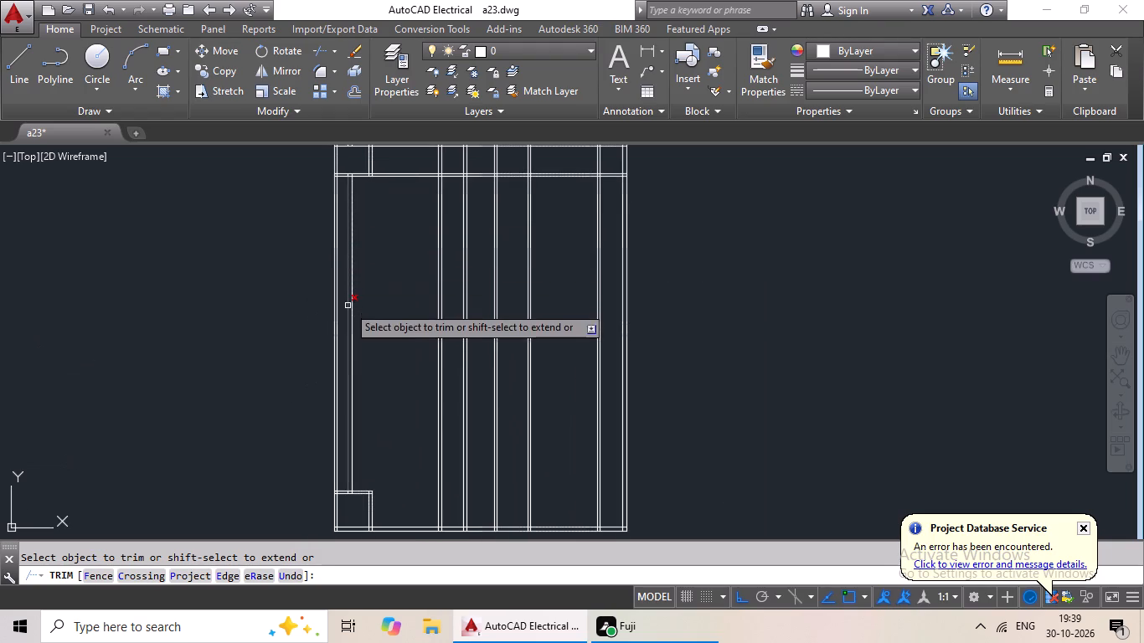
scroll(339, 313, "up", 4)
scroll(343, 301, "down", 1)
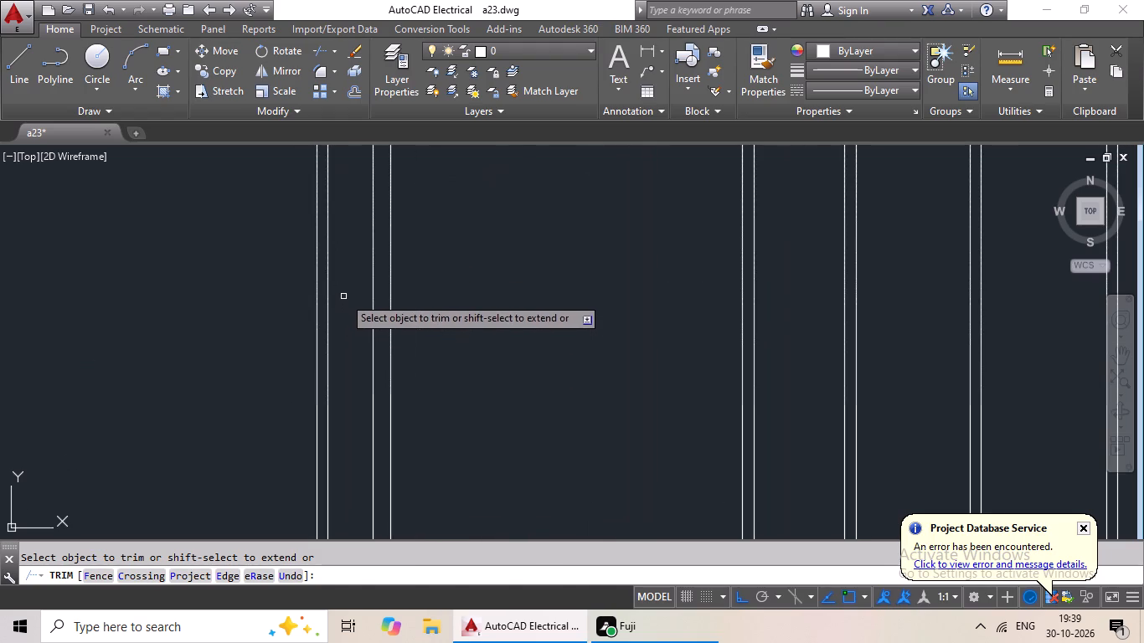
left_click_drag(343, 296, 326, 327)
scroll(329, 317, "down", 4)
left_click_drag(332, 312, 331, 312)
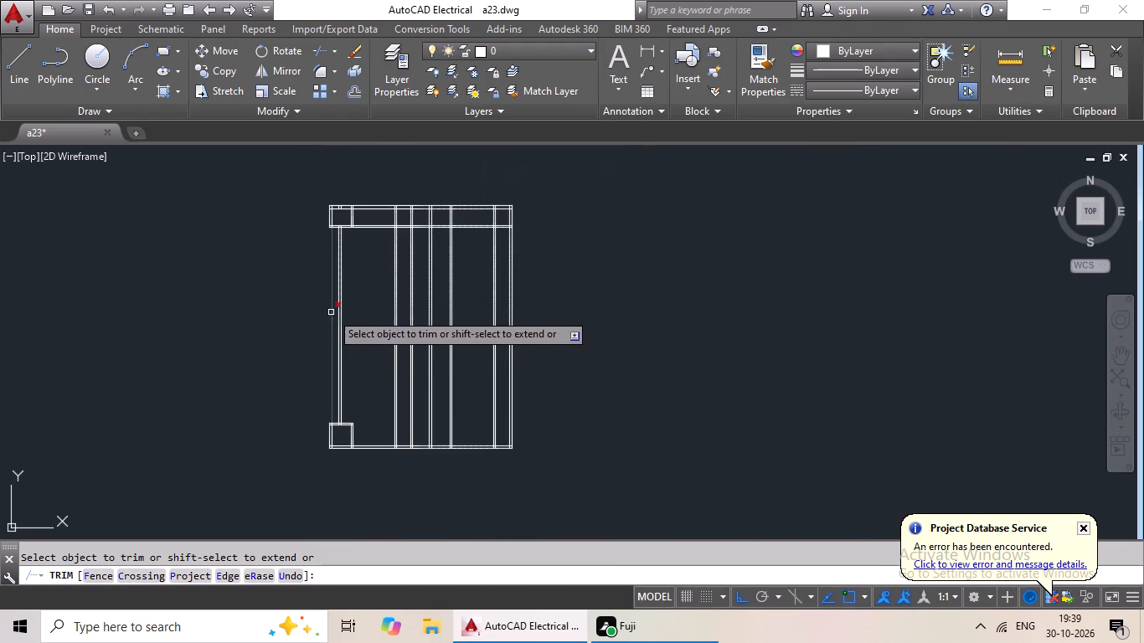
left_click_drag(331, 312, 322, 328)
left_click(332, 321)
scroll(353, 298, "up", 4)
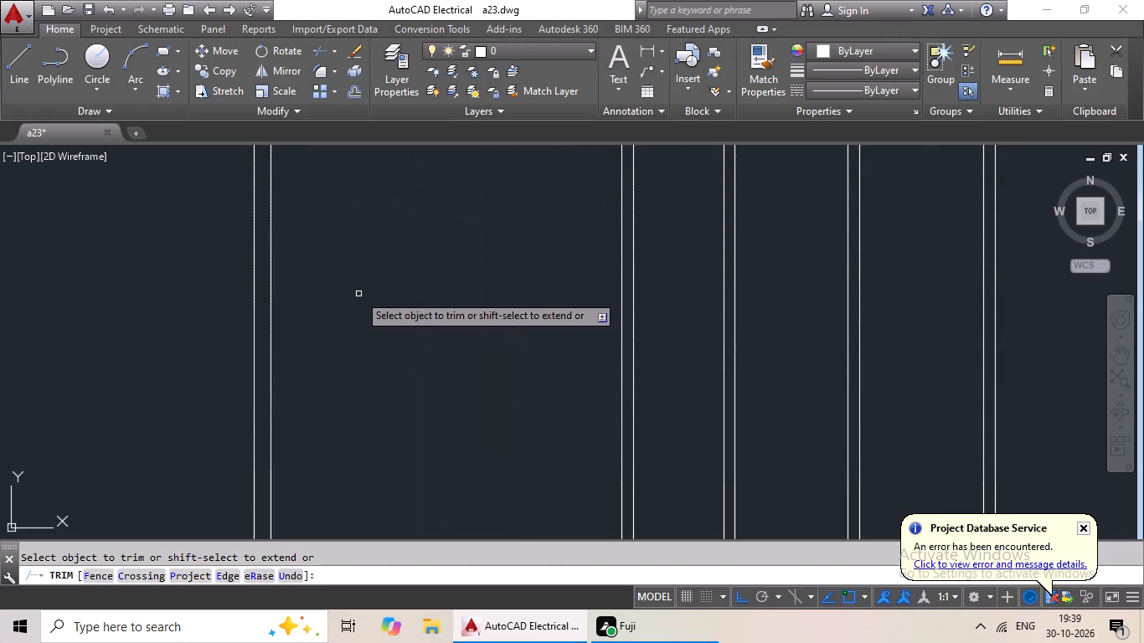
scroll(377, 414, "down", 4)
middle_click_drag(383, 386, 301, 411)
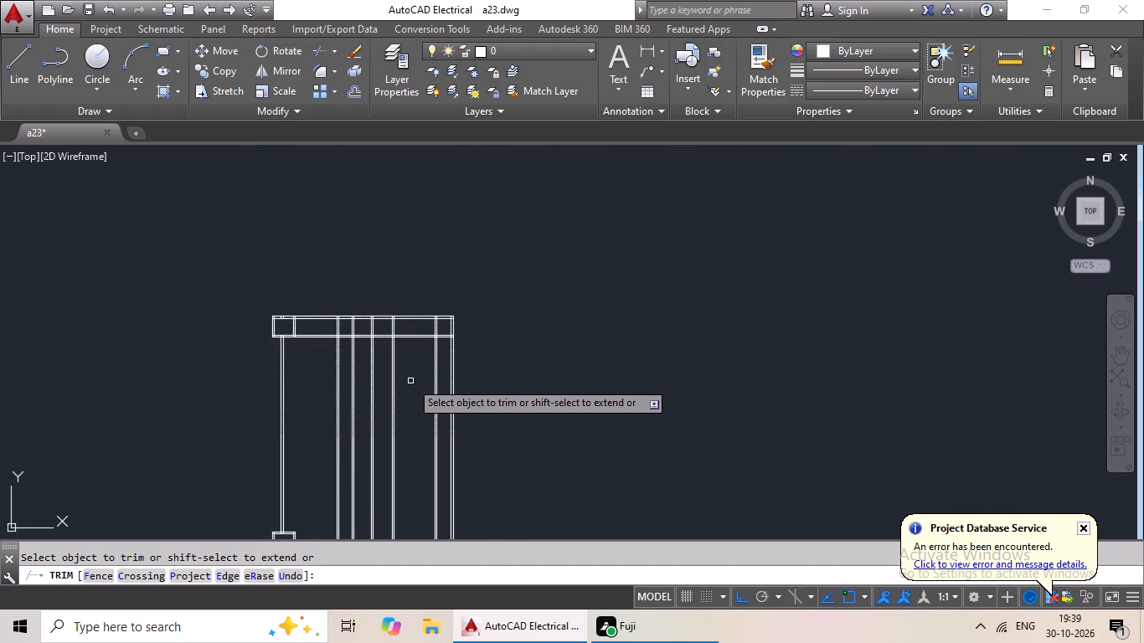
scroll(410, 380, "up", 1)
middle_click_drag(411, 379, 428, 347)
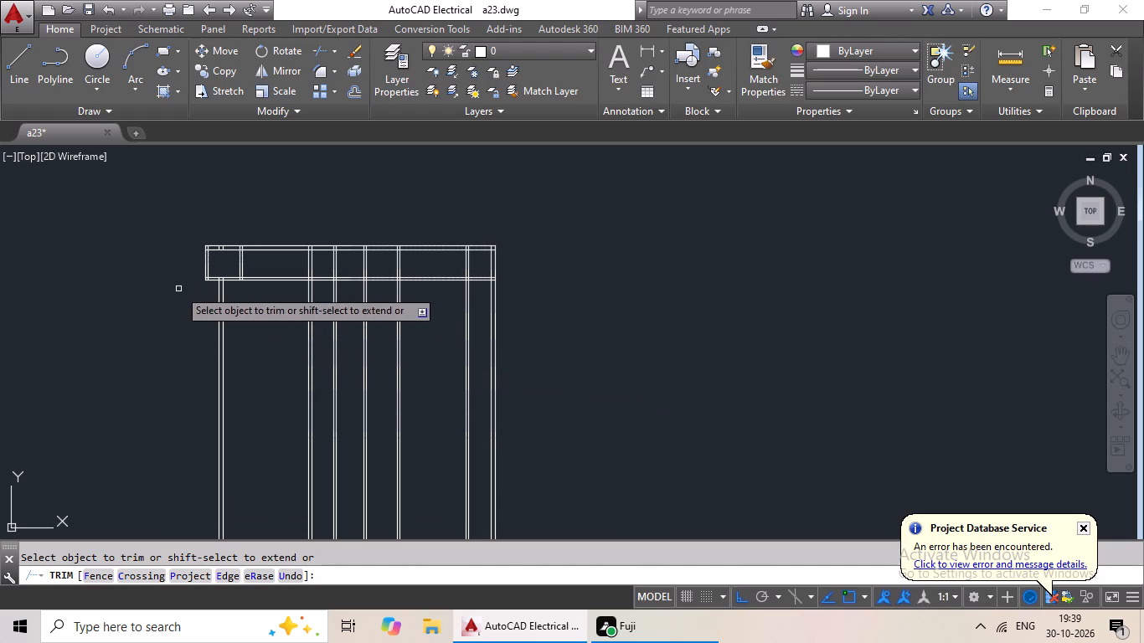
key("Escape")
Erase the two short leftover lines of the leftmost vertical partition inside the top outer wall.
scroll(250, 244, "up", 3)
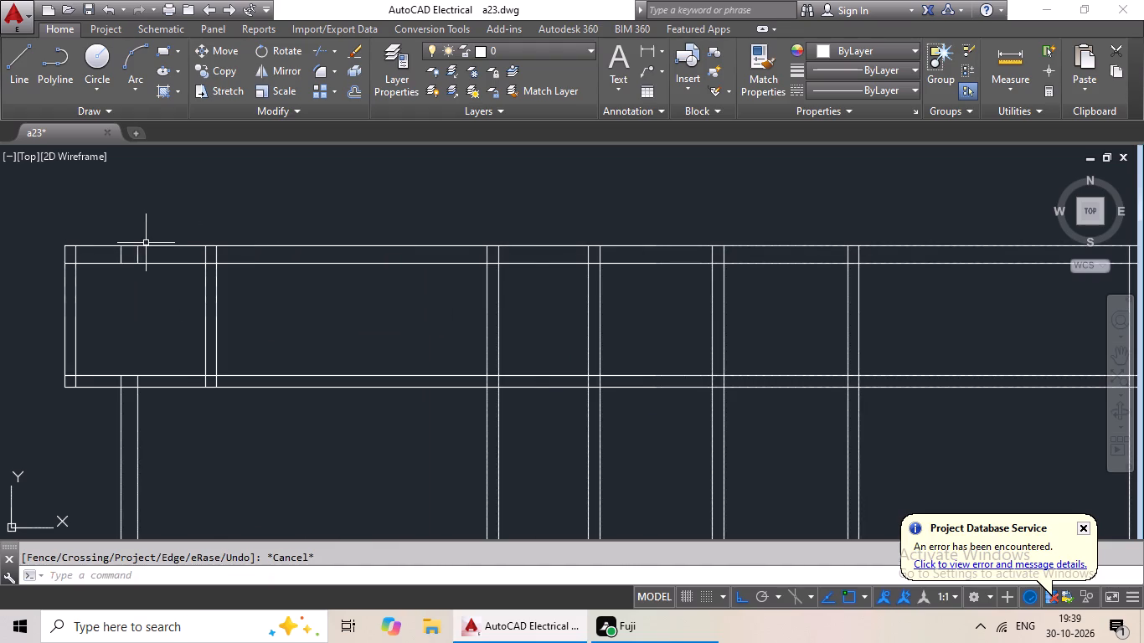
middle_click_drag(175, 257, 393, 276)
scroll(344, 273, "up", 5)
left_click_drag(528, 258, 222, 320)
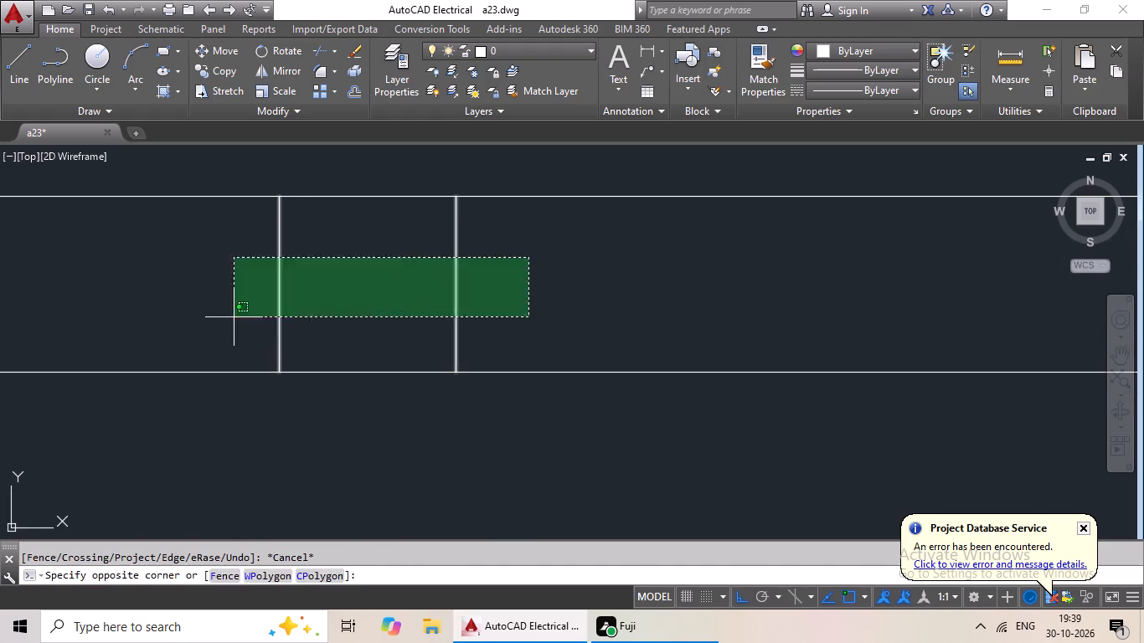
left_click_drag(222, 320, 220, 320)
key("Delete")
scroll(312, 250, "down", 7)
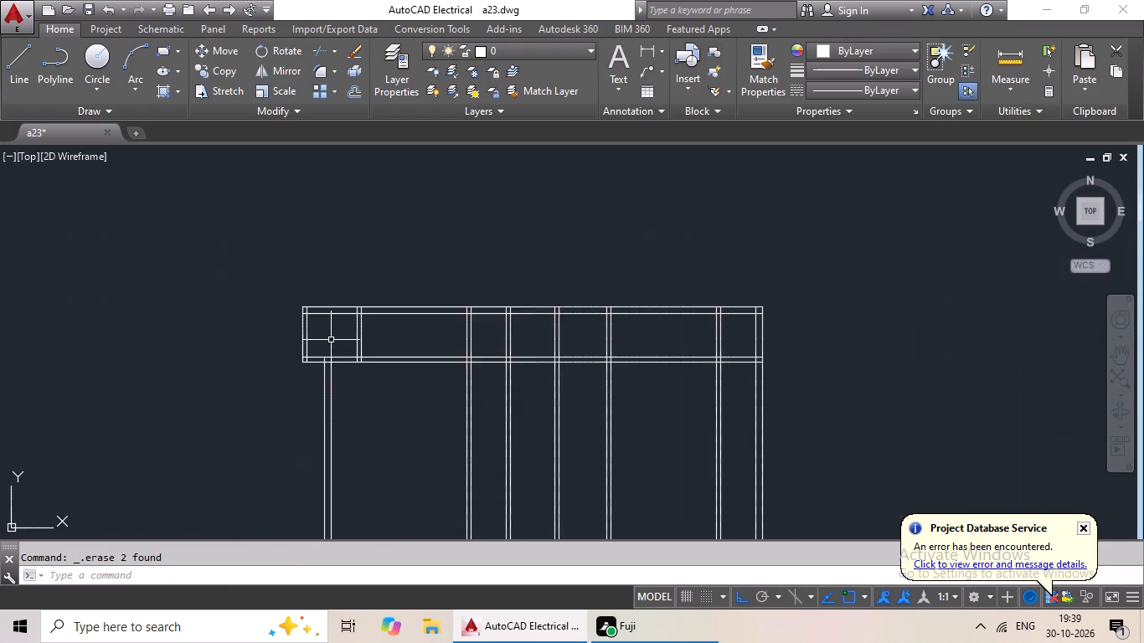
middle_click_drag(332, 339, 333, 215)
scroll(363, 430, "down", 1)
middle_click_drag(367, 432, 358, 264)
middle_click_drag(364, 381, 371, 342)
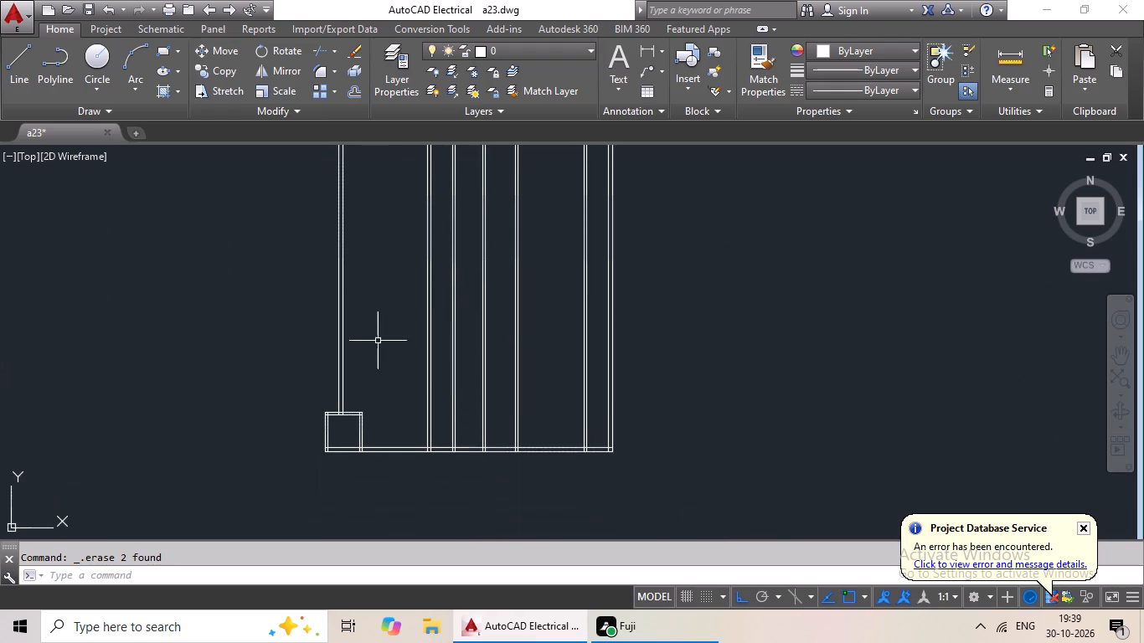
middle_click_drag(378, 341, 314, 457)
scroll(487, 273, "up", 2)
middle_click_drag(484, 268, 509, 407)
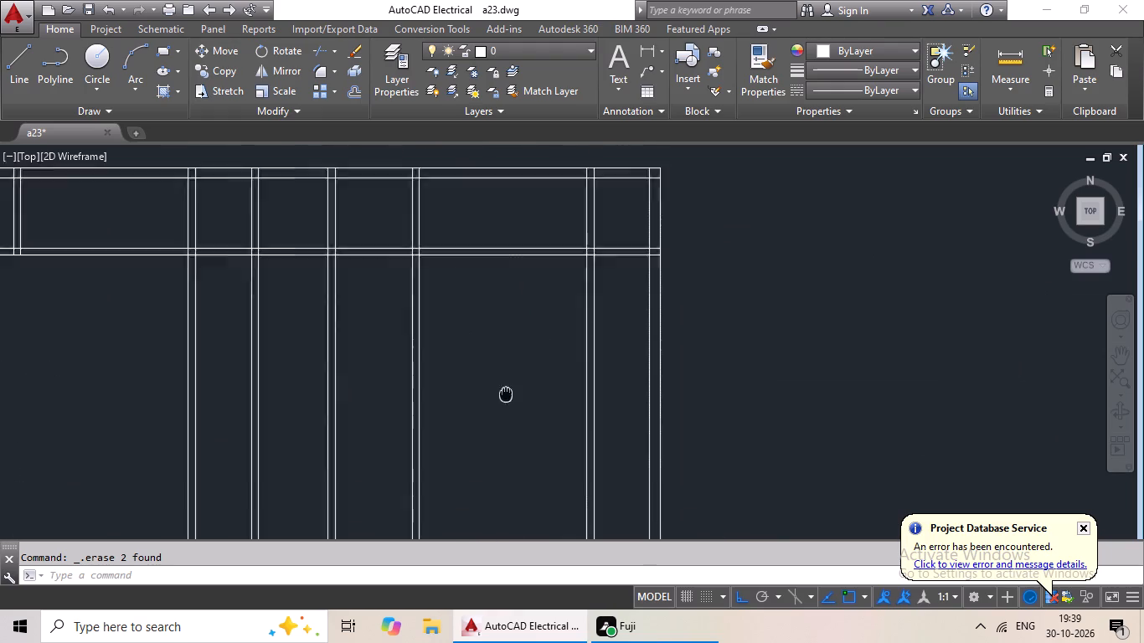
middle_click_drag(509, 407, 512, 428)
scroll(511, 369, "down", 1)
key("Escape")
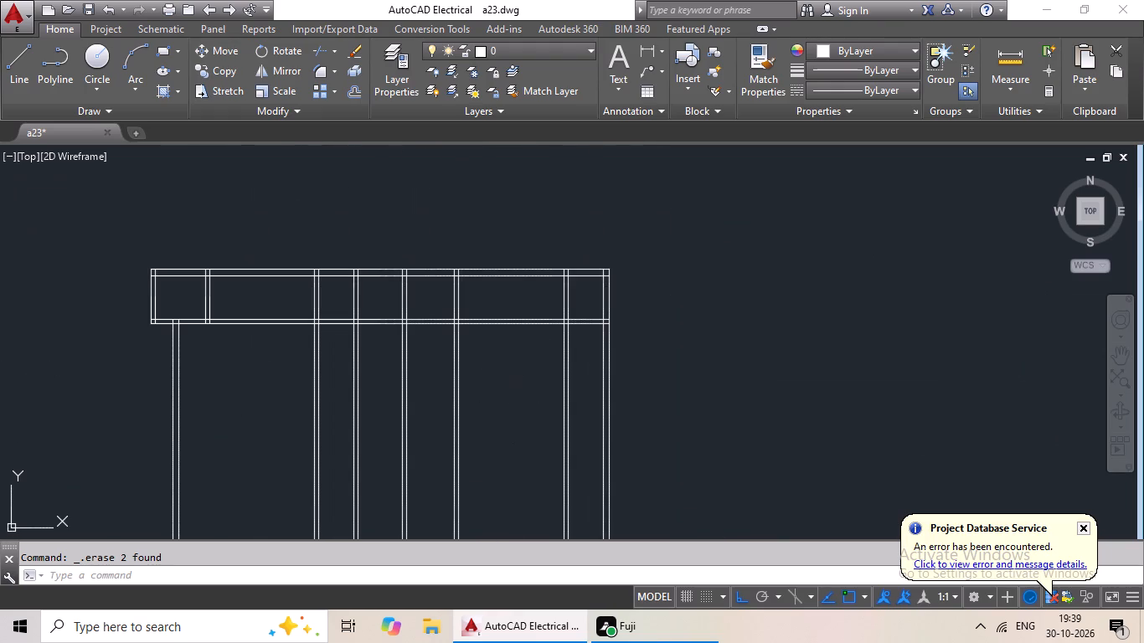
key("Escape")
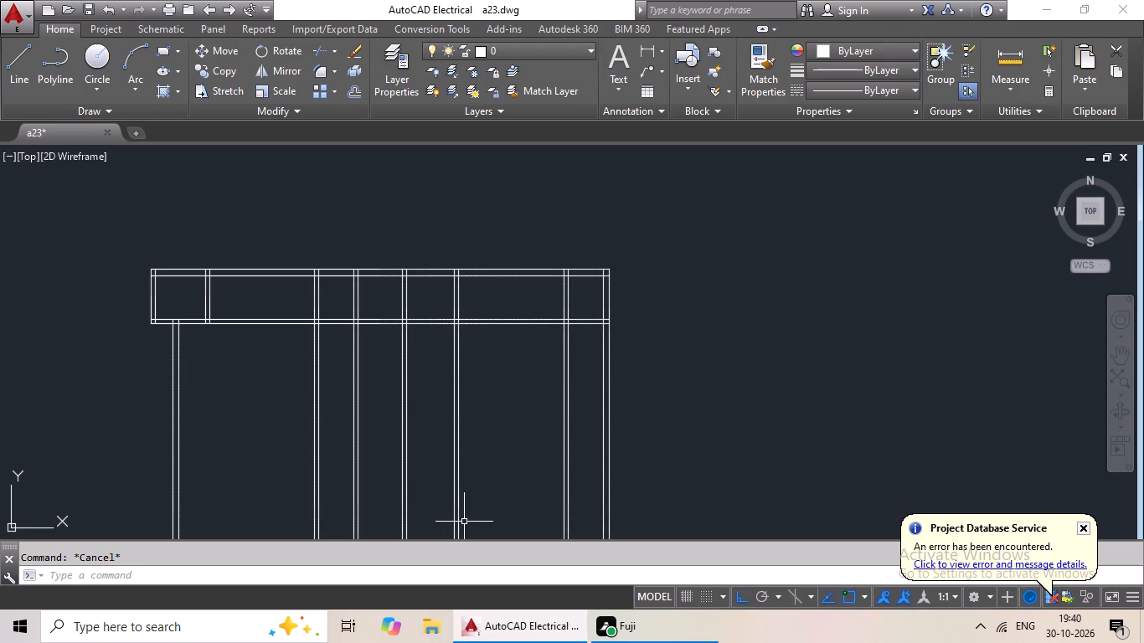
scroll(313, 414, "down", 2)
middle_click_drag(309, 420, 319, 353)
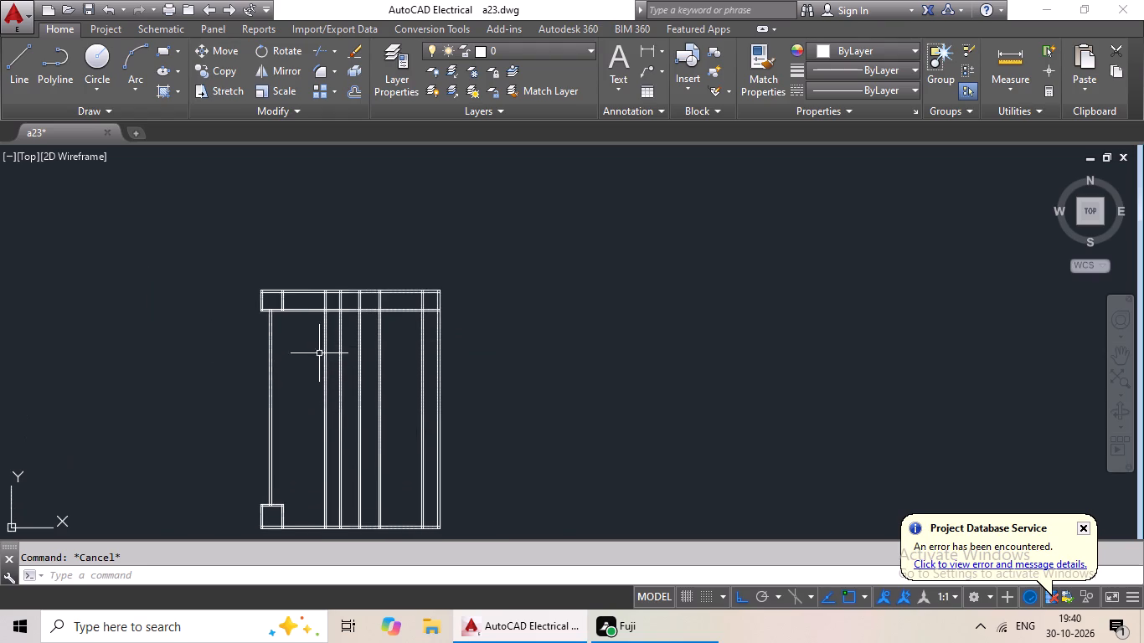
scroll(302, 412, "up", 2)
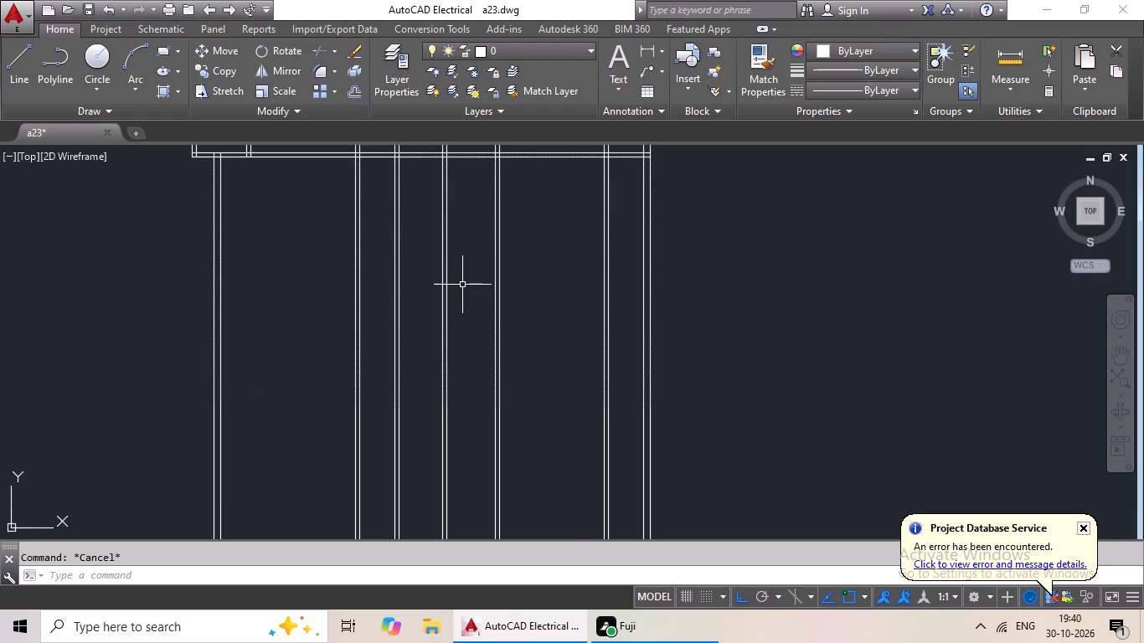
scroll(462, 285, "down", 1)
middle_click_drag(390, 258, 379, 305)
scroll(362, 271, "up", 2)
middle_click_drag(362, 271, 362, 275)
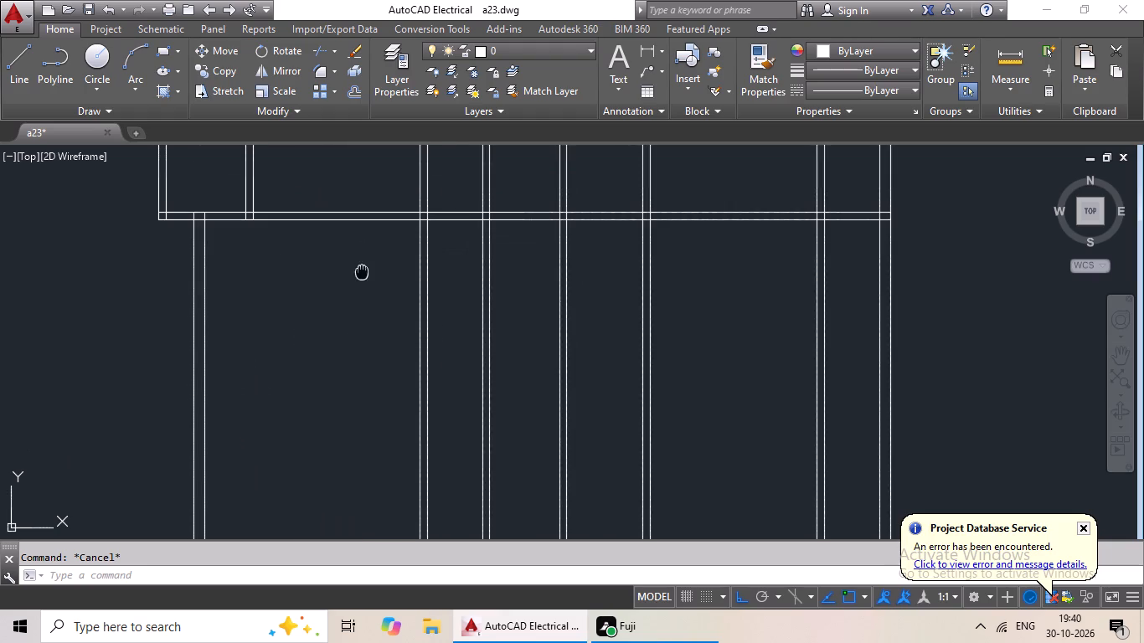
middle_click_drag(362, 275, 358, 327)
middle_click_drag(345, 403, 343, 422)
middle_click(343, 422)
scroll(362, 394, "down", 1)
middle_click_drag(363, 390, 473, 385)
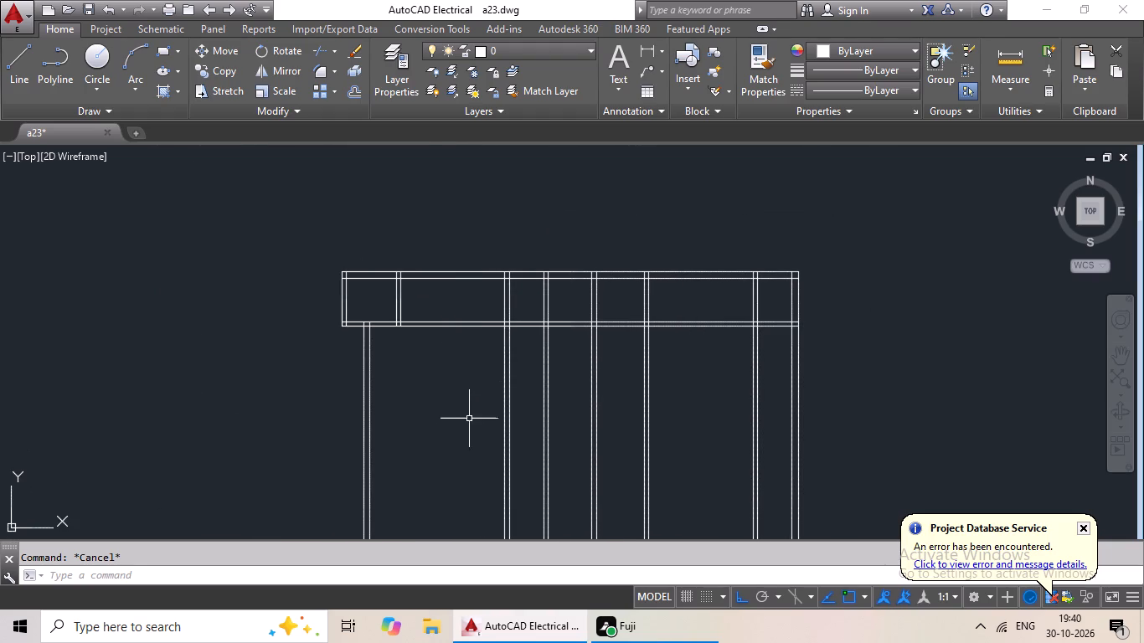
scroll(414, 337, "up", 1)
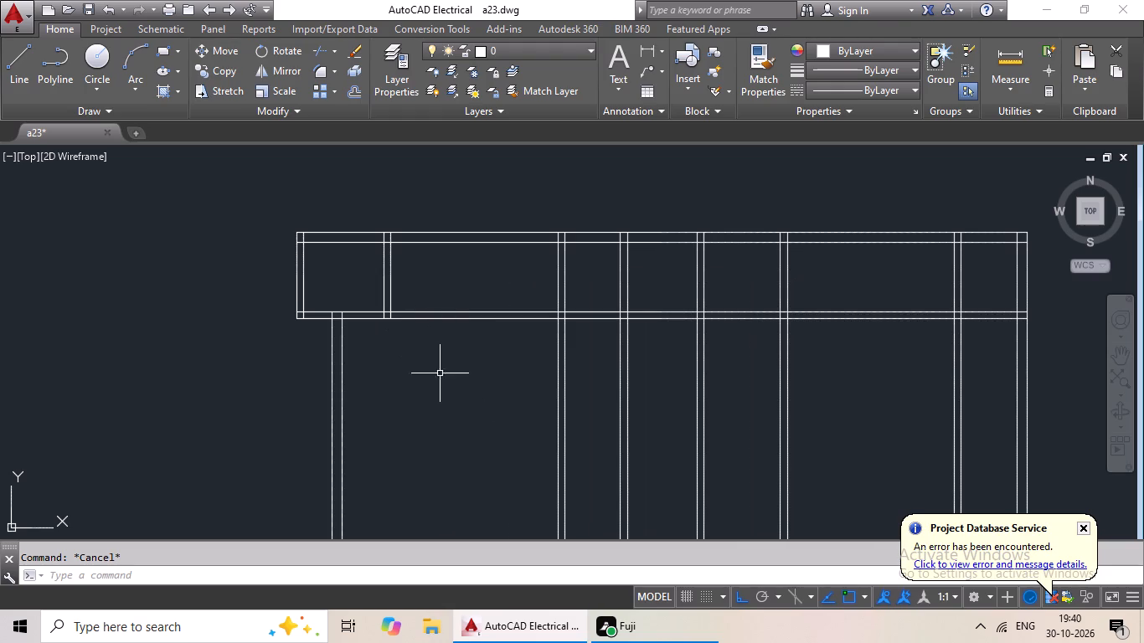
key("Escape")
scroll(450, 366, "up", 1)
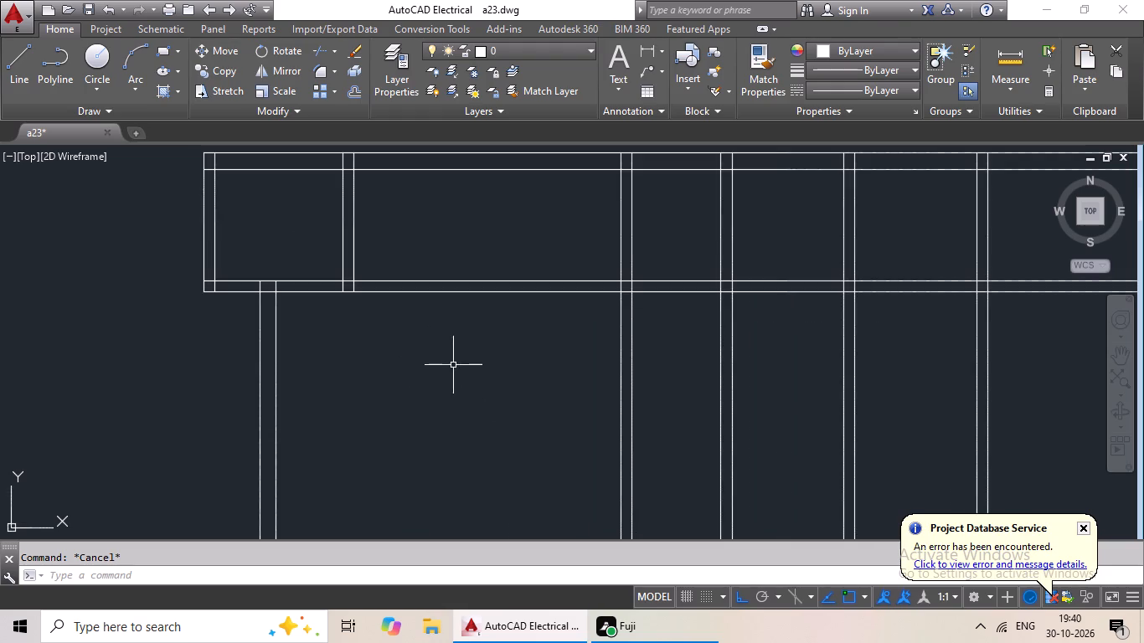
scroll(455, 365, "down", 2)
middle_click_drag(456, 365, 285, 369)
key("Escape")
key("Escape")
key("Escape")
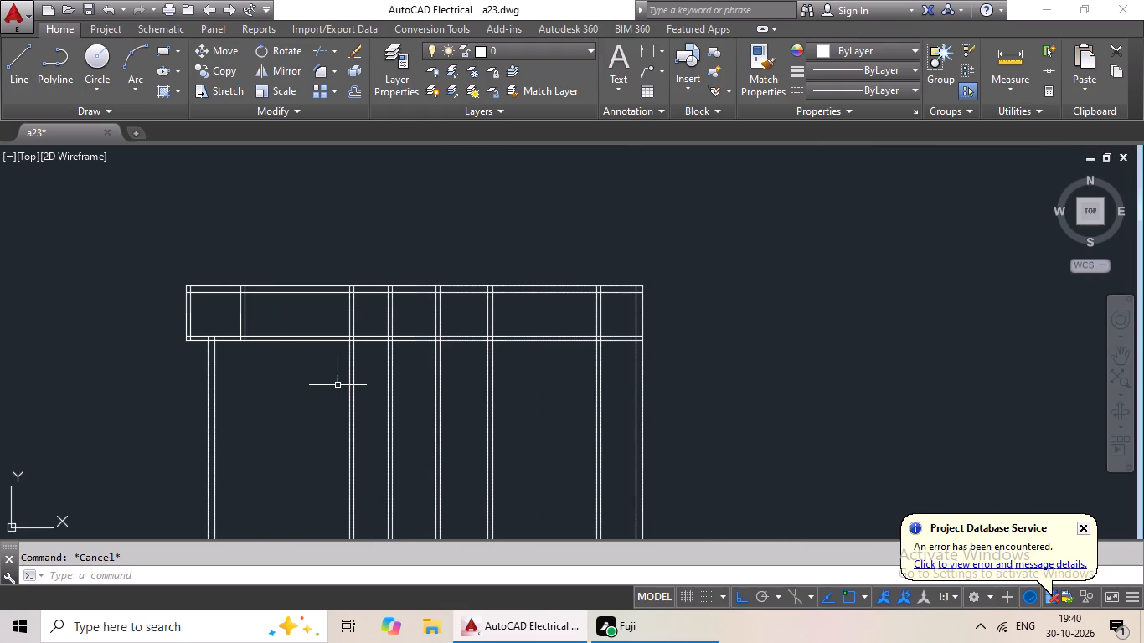
Trim both lines of the upper horizontal partition in the two rightmost bays, up to the right outer wall.
type("tr")
key("space")
key("space")
scroll(626, 318, "up", 3)
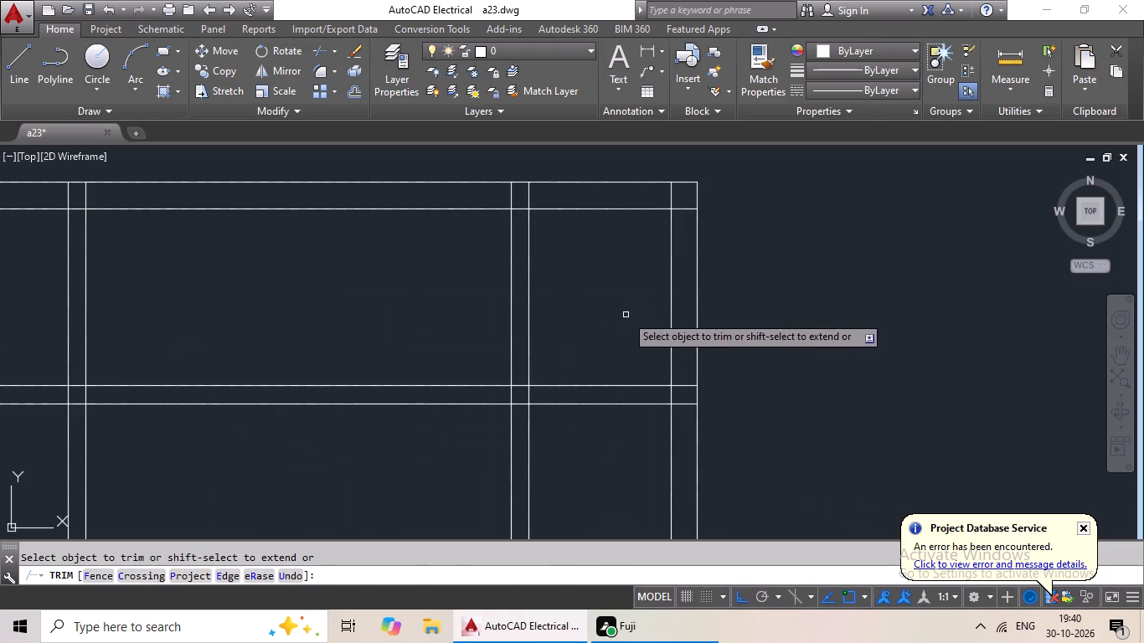
left_click_drag(626, 311, 598, 480)
left_click(597, 476)
left_click_drag(372, 286, 230, 508)
left_click(230, 504)
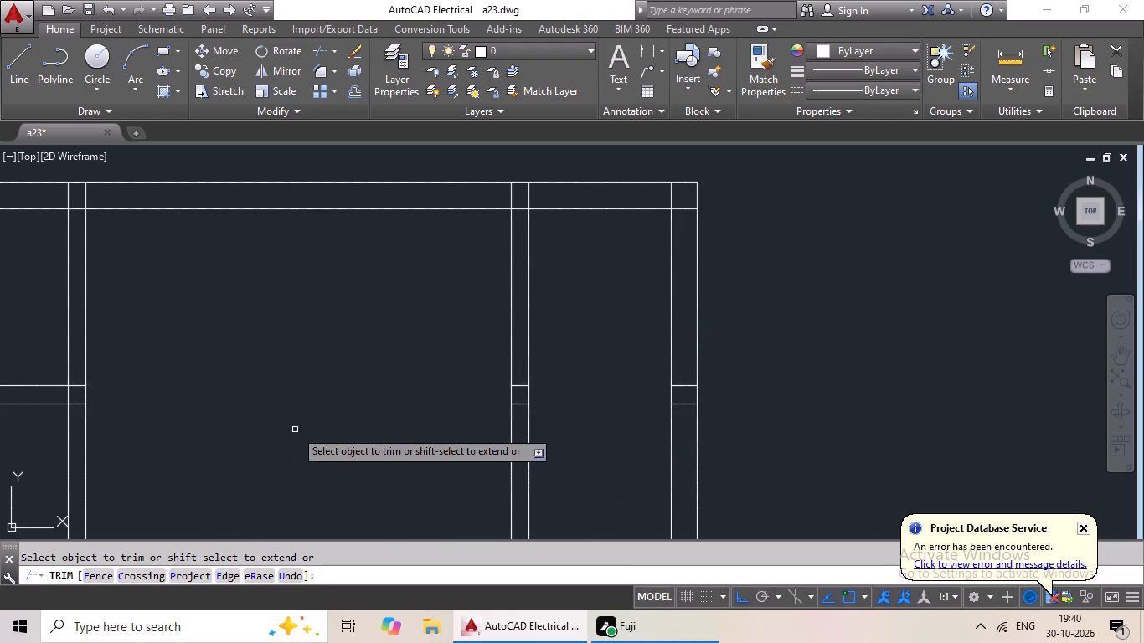
Trim both lines of the upper horizontal partition in the third and fourth bays from the right outer wall.
scroll(295, 430, "down", 2)
middle_click_drag(296, 429, 441, 368)
scroll(321, 334, "up", 2)
left_click_drag(328, 305, 233, 474)
left_click(233, 471)
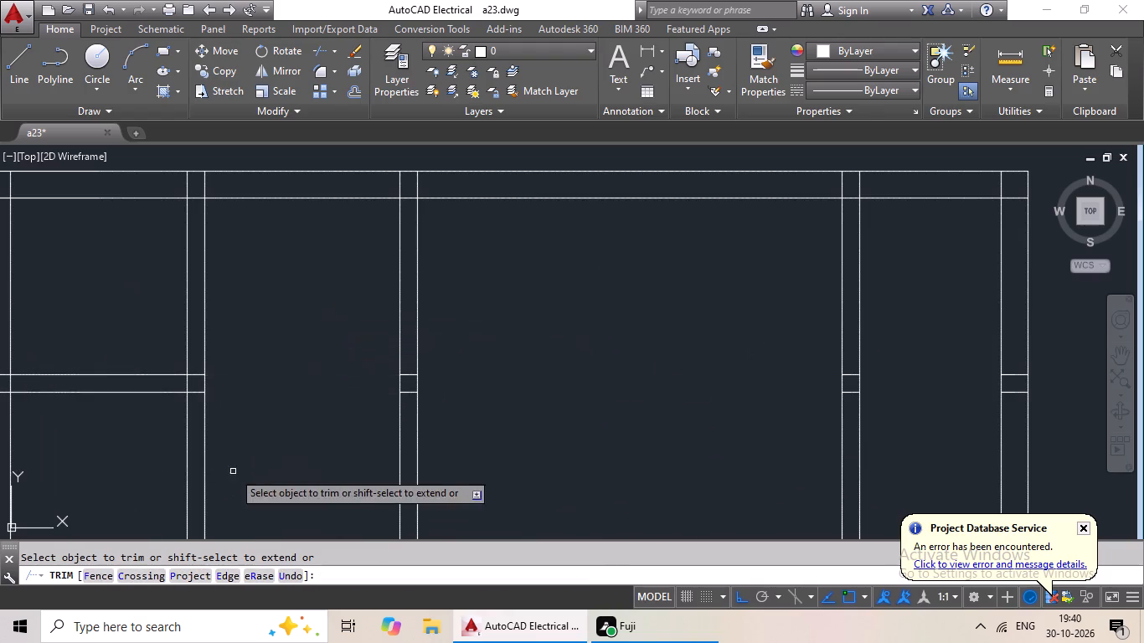
scroll(331, 428, "down", 2)
scroll(234, 391, "up", 3)
left_click_drag(254, 363, 206, 506)
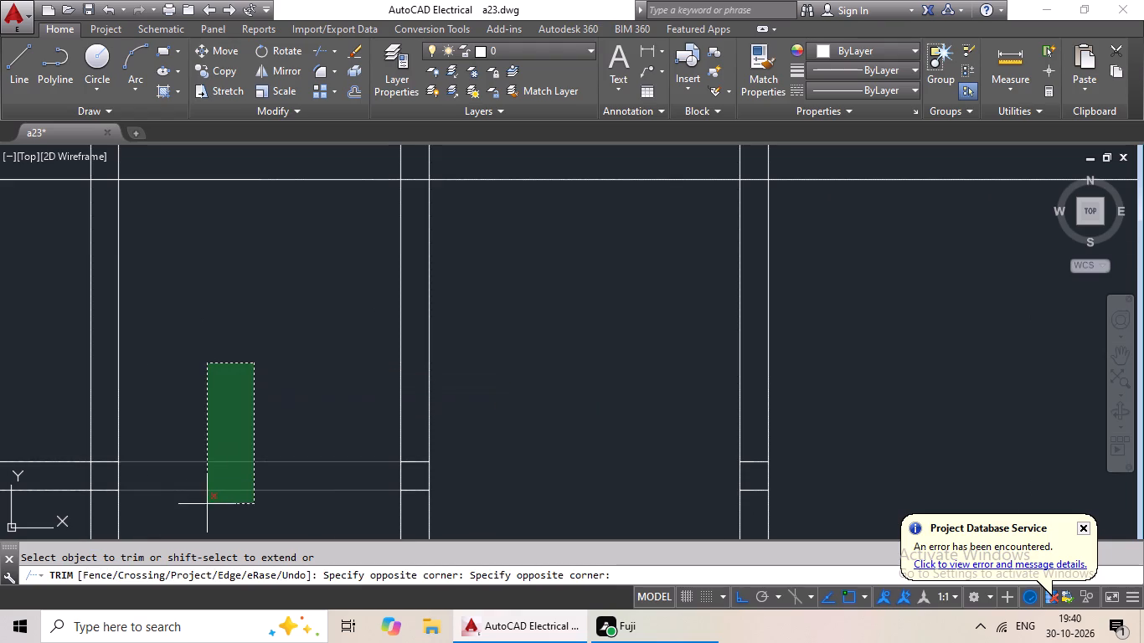
left_click_drag(206, 506, 204, 512)
scroll(283, 447, "down", 4)
left_click(282, 459)
Trim both lines of the upper horizontal partition in the fifth and sixth bays from the right, up to the top-left corner room.
scroll(251, 436, "up", 4)
middle_click_drag(255, 413, 366, 317)
left_click_drag(399, 260, 298, 418)
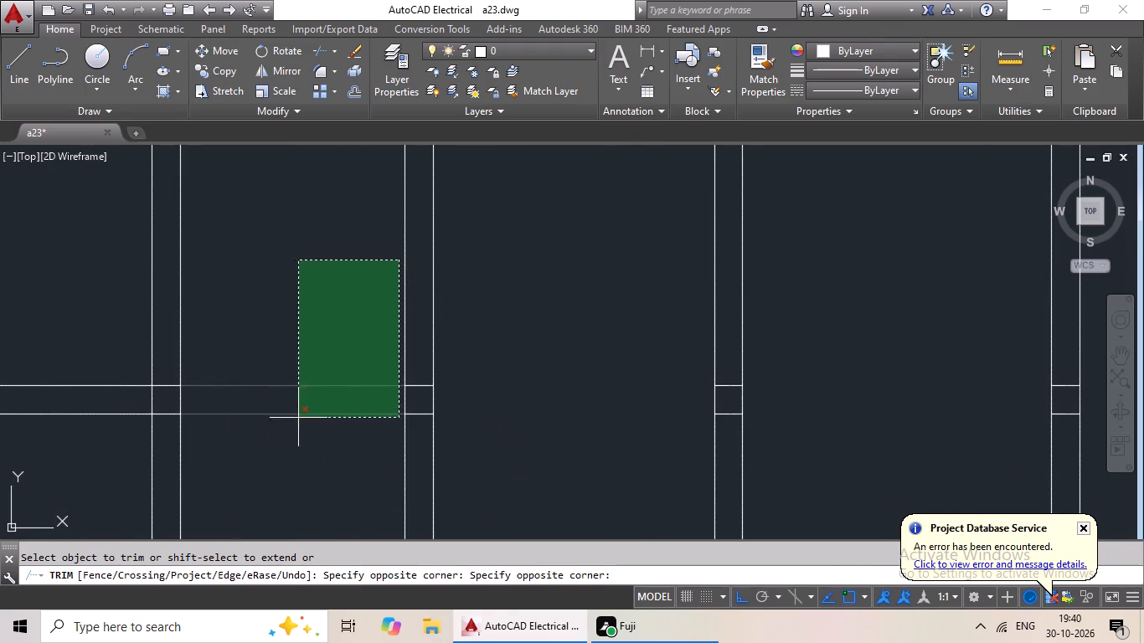
left_click_drag(298, 418, 297, 419)
scroll(100, 329, "down", 2)
middle_click_drag(105, 318, 338, 310)
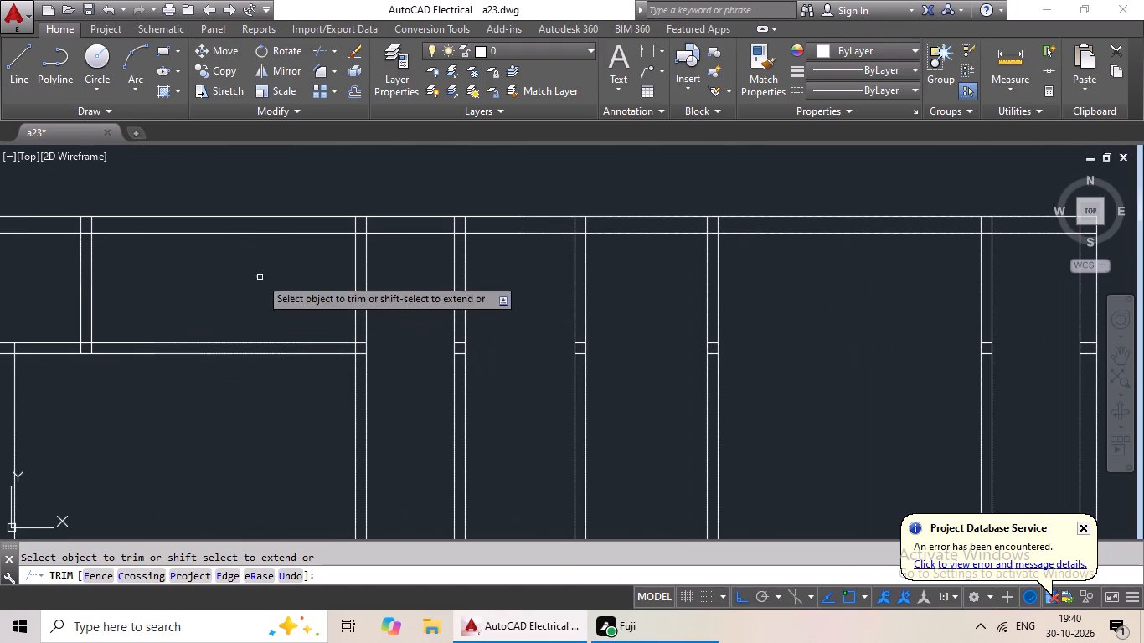
left_click_drag(260, 277, 187, 441)
left_click_drag(187, 440, 200, 429)
key("Escape")
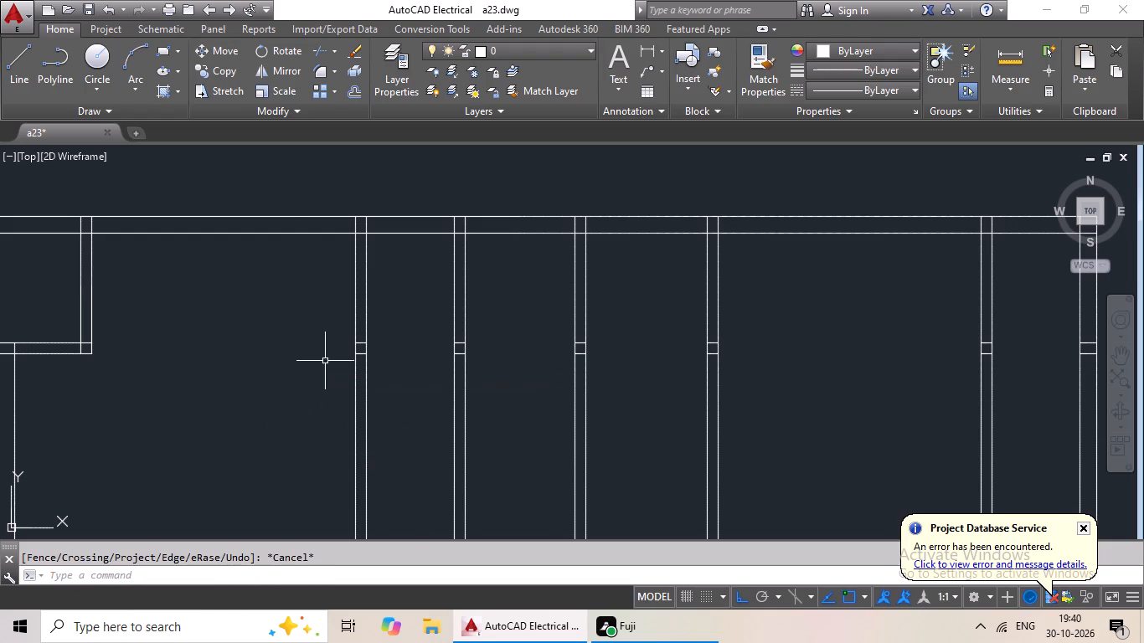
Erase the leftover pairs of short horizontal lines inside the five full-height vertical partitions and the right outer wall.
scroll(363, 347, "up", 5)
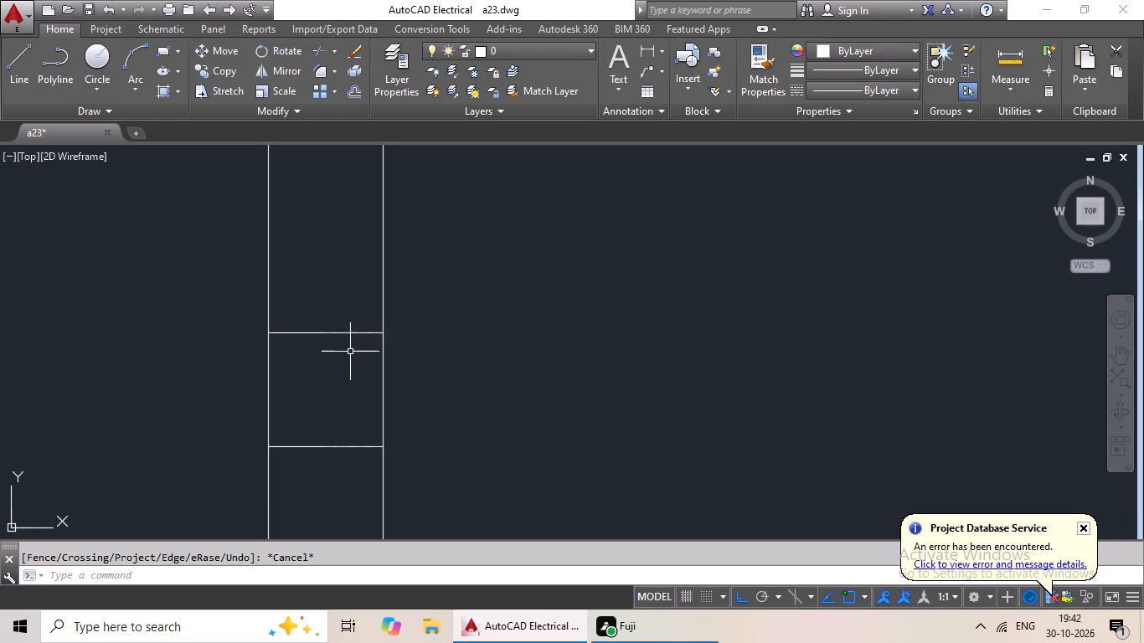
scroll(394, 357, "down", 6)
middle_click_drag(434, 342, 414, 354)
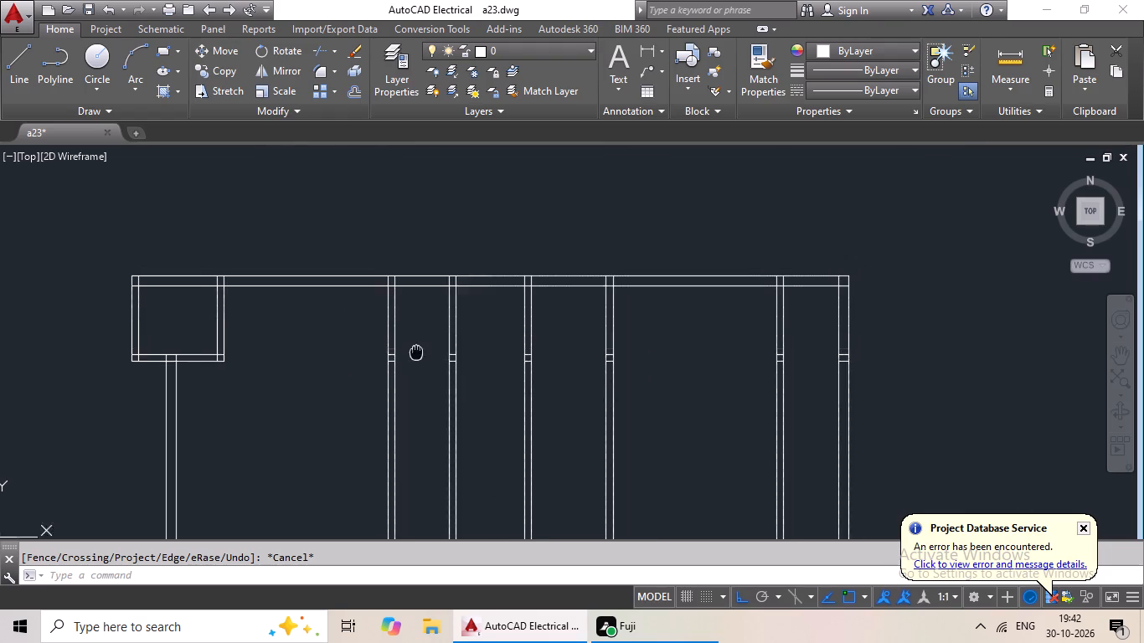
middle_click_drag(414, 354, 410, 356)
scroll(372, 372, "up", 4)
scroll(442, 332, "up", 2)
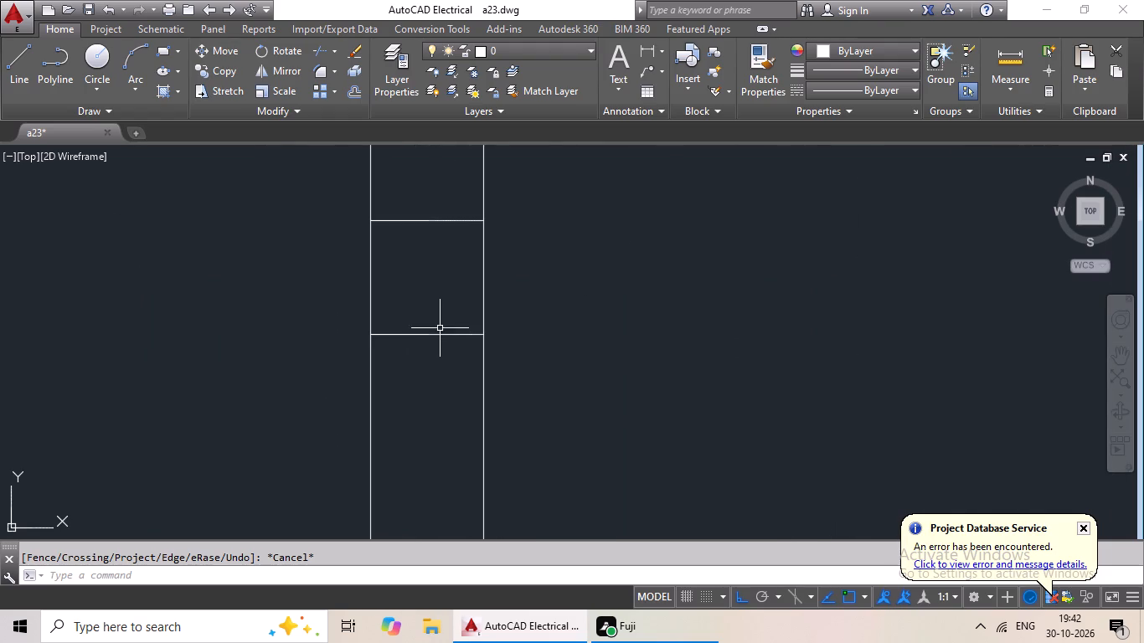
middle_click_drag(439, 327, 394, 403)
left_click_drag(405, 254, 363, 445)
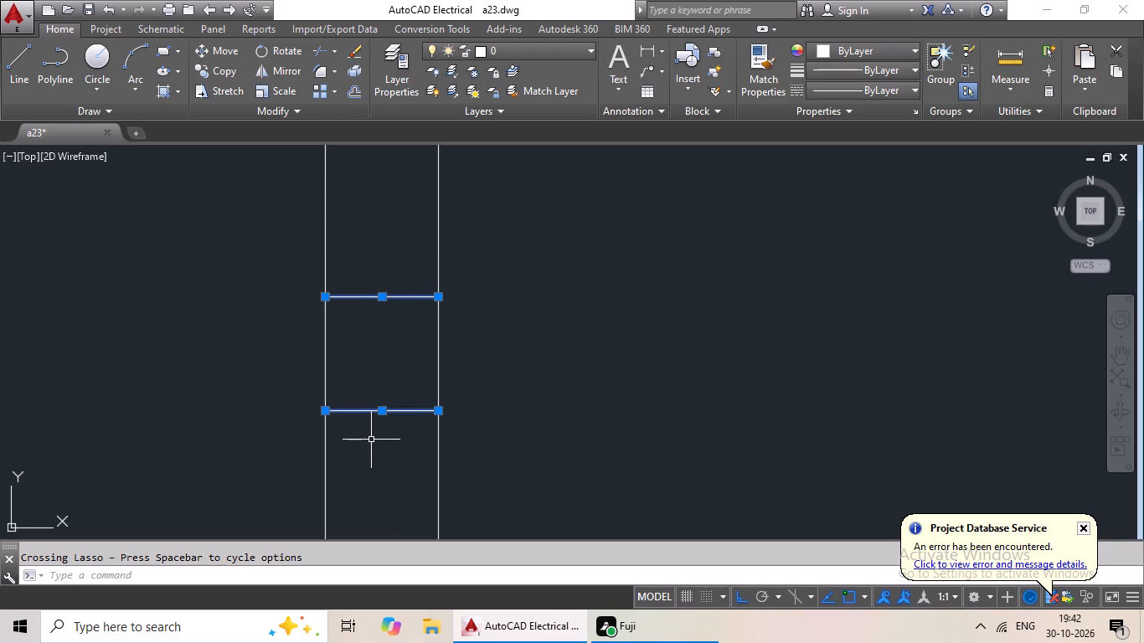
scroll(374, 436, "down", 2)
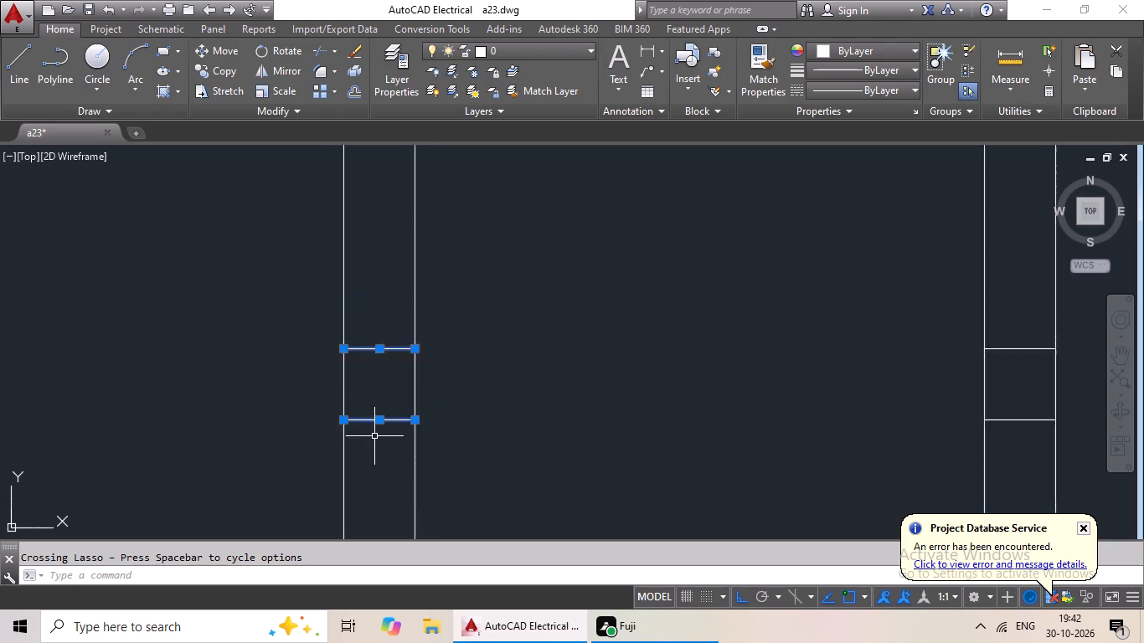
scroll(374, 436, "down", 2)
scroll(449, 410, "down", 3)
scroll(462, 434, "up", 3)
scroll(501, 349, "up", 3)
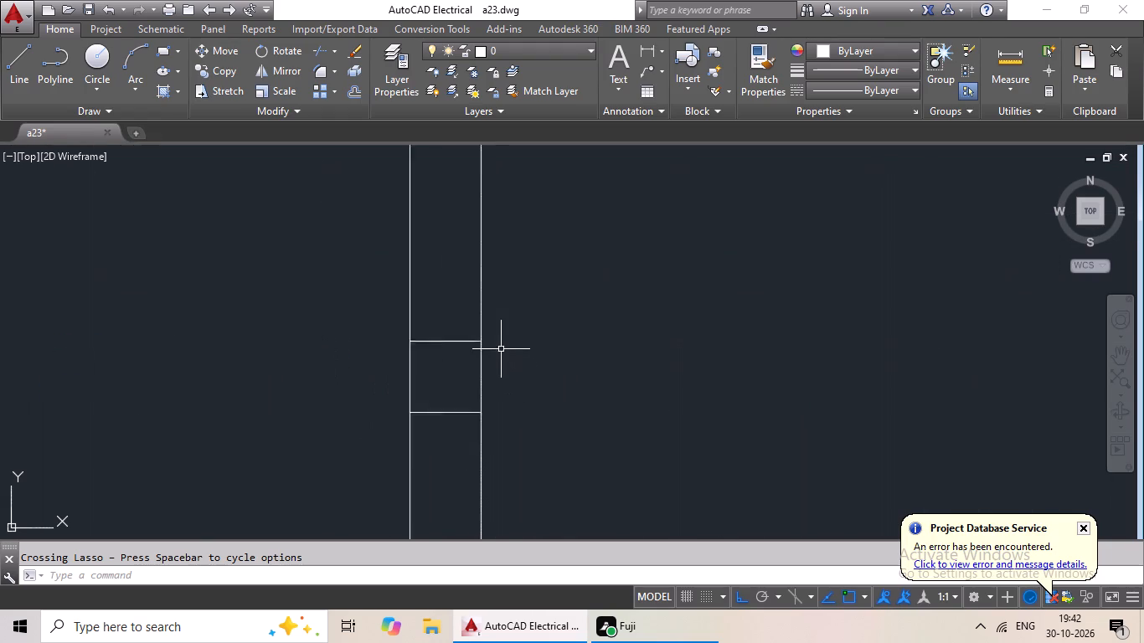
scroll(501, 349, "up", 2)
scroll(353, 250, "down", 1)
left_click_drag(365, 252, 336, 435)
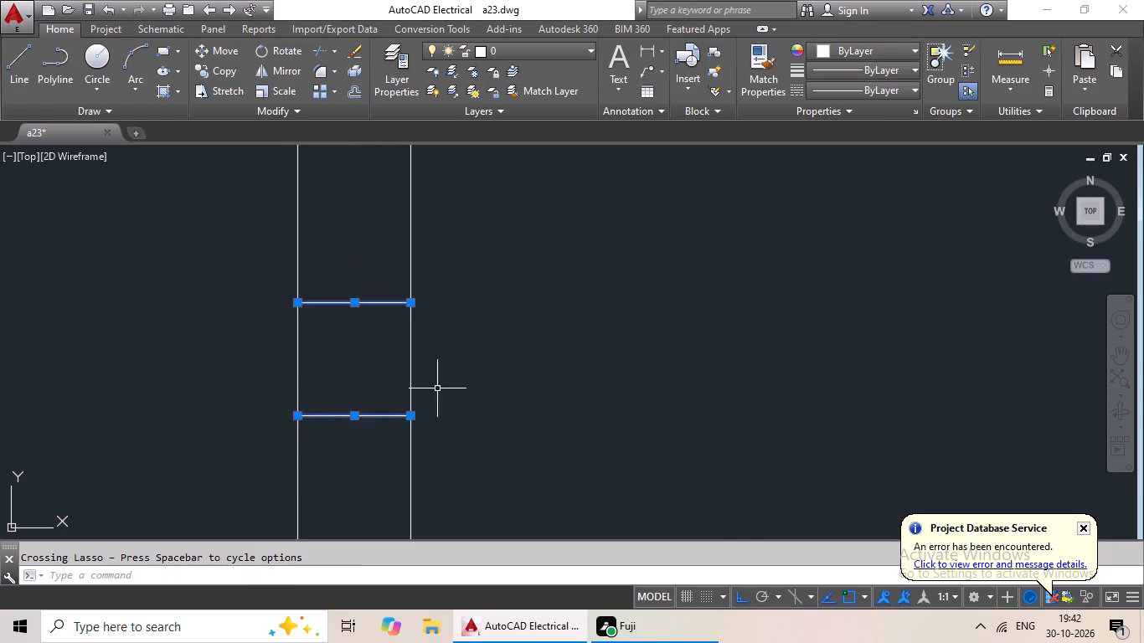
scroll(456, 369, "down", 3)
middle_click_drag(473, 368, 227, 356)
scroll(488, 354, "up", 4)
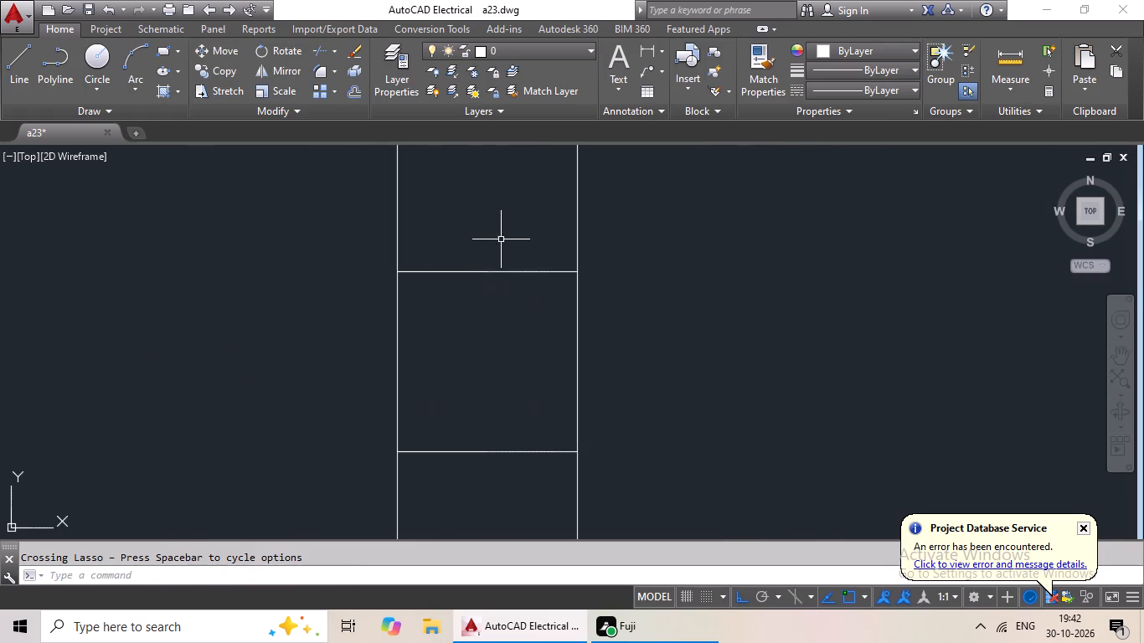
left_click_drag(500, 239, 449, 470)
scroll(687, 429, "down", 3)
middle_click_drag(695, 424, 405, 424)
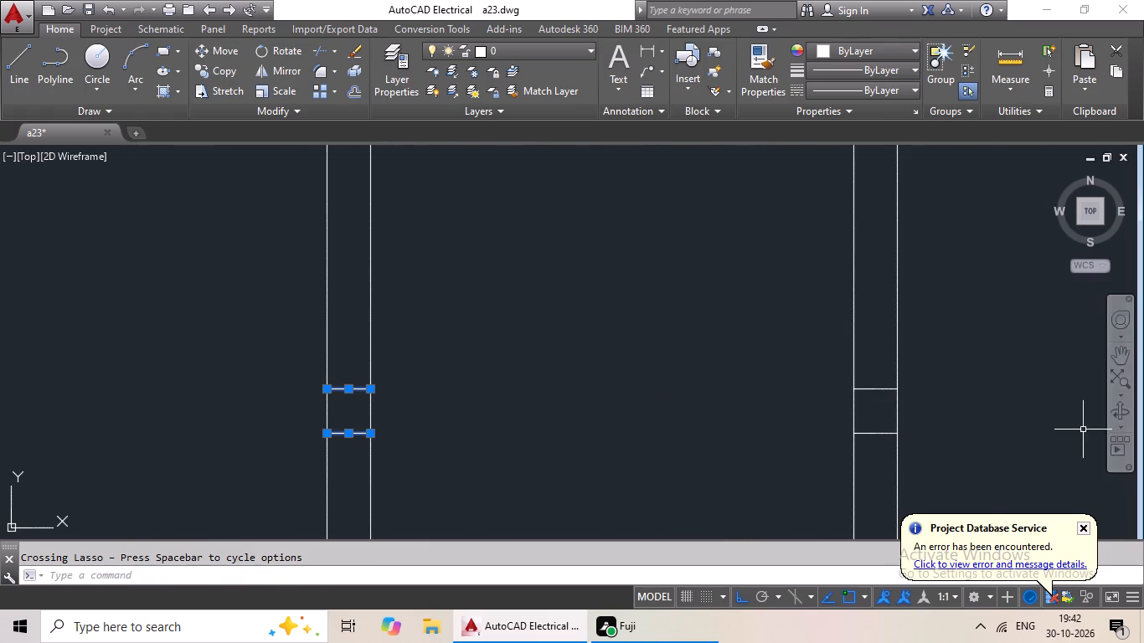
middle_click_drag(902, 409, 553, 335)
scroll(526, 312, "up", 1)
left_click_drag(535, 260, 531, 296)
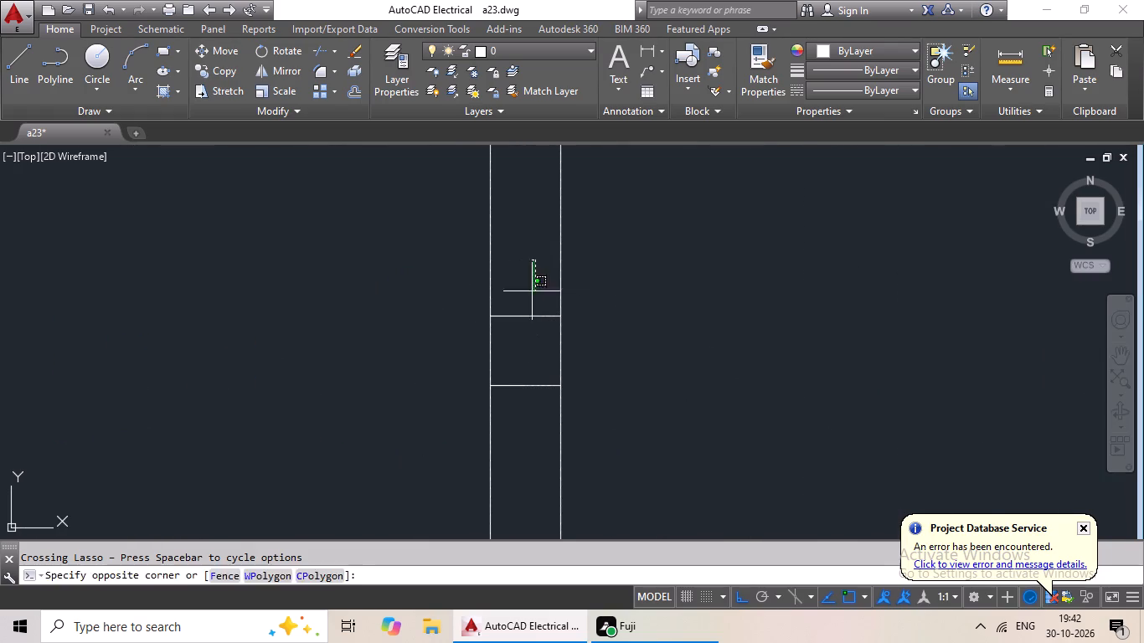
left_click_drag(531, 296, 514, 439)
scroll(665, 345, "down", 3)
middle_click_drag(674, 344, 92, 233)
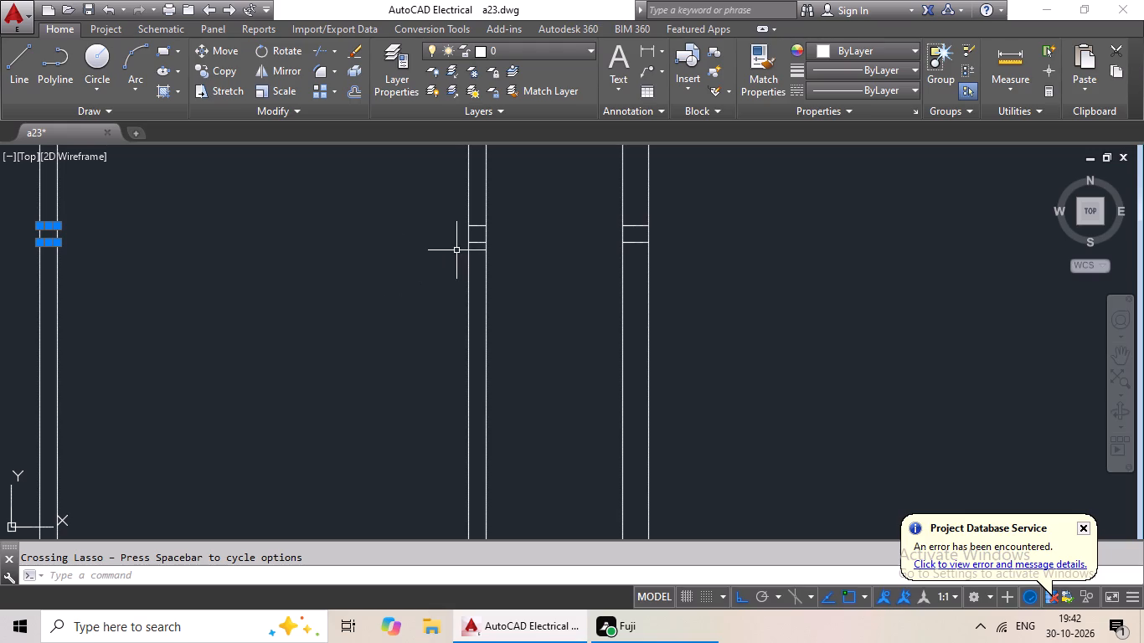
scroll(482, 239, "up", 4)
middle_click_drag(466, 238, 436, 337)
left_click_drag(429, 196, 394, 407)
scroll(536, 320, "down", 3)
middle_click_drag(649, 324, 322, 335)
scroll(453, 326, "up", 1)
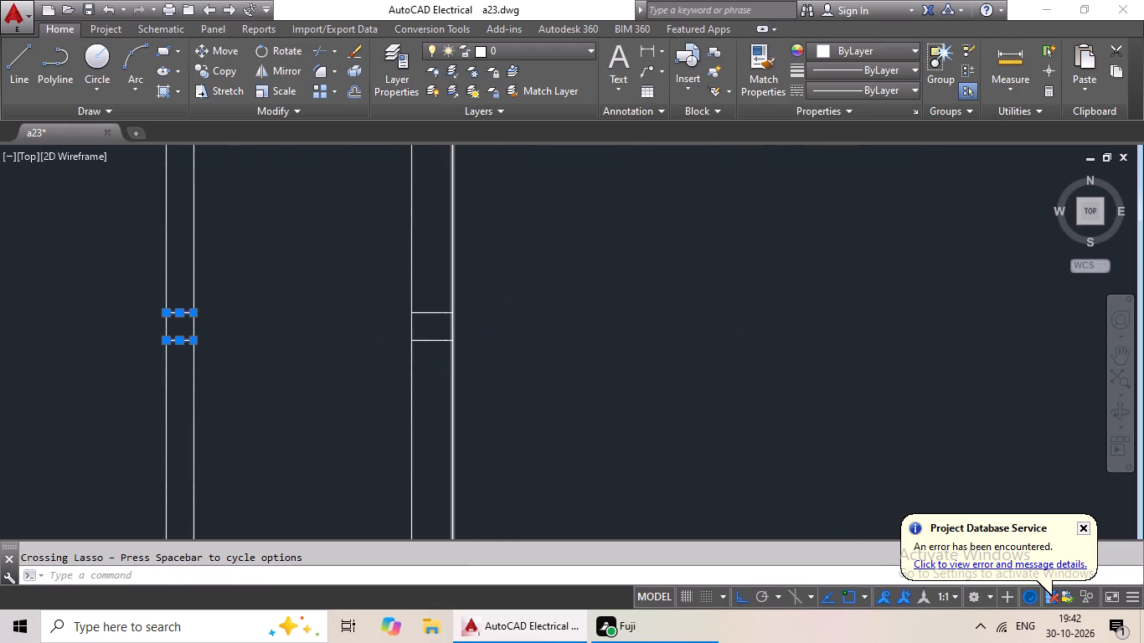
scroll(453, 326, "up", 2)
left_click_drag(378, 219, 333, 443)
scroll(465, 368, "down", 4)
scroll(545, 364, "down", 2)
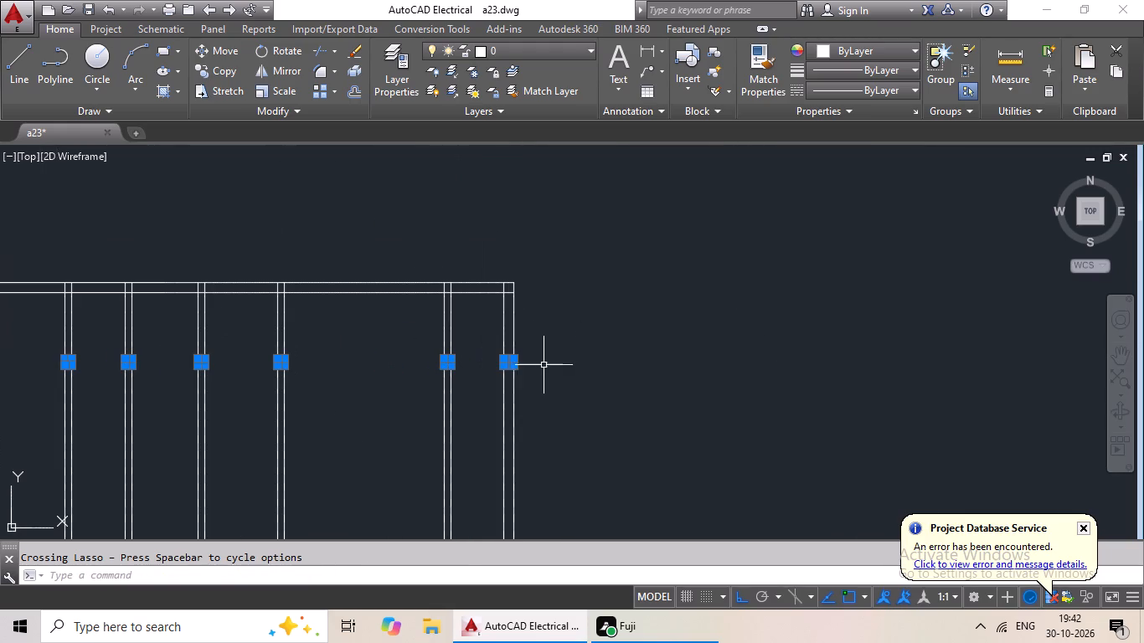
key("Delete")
Examine the wall layout around the top-left corner room and along the full-height vertical partitions.
scroll(499, 369, "down", 3)
middle_click_drag(428, 388, 513, 353)
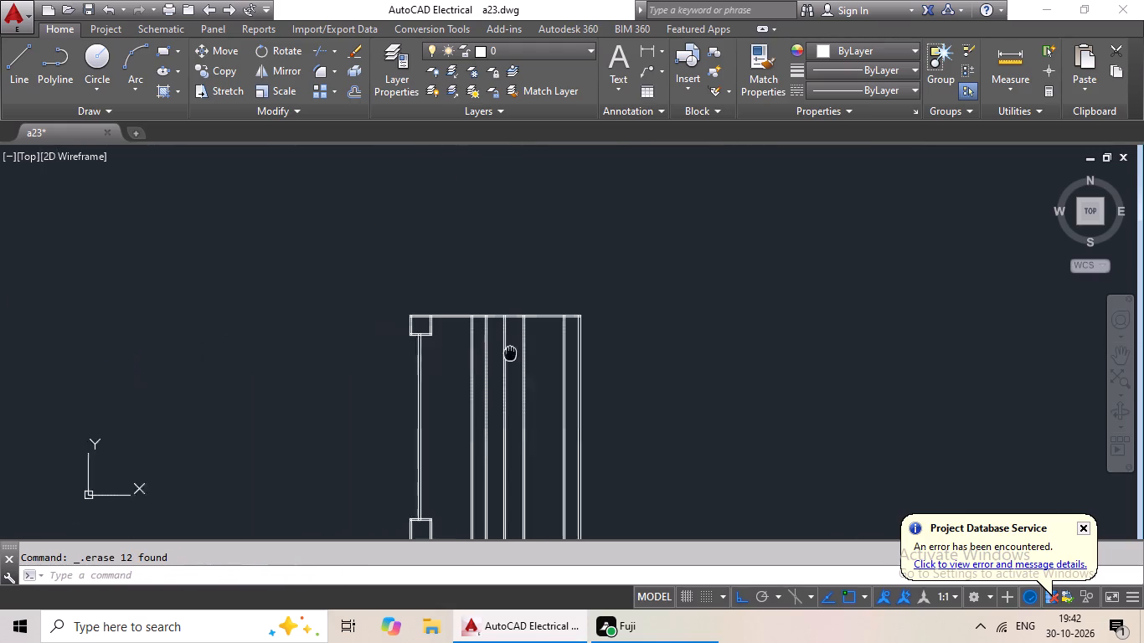
middle_click_drag(513, 353, 517, 352)
scroll(460, 358, "up", 3)
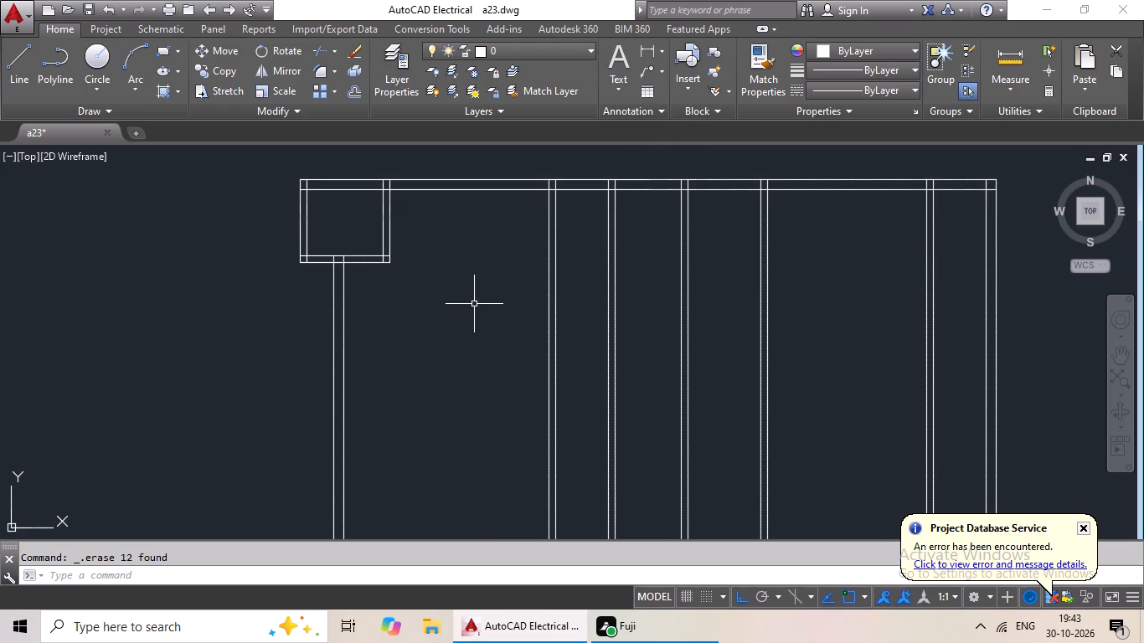
scroll(474, 303, "down", 3)
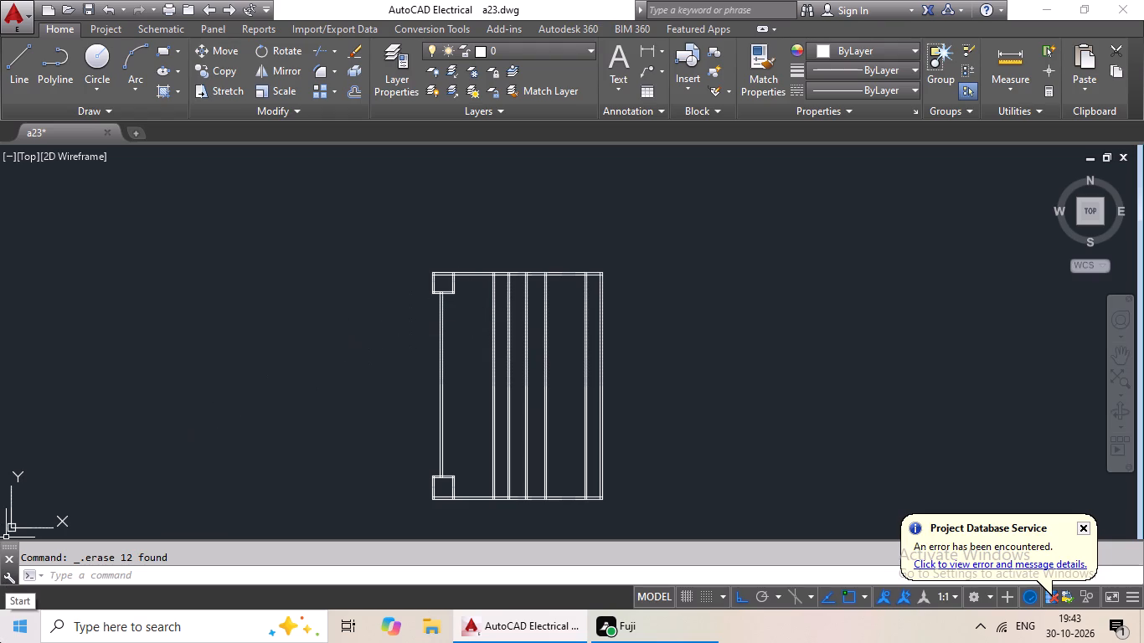
scroll(278, 373, "down", 1)
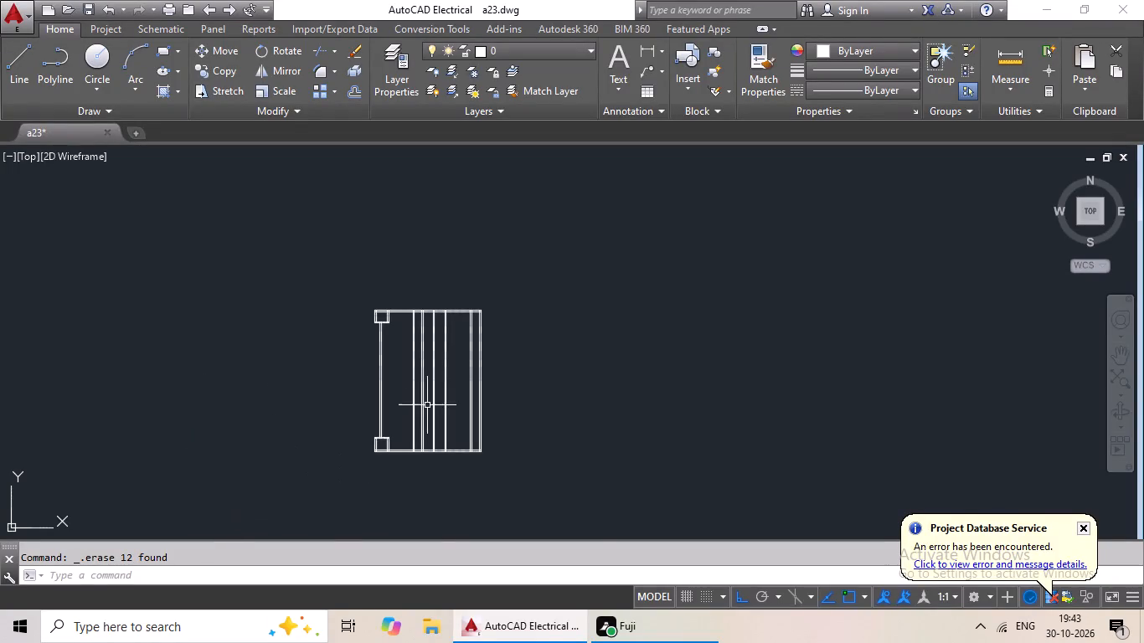
scroll(426, 352, "up", 4)
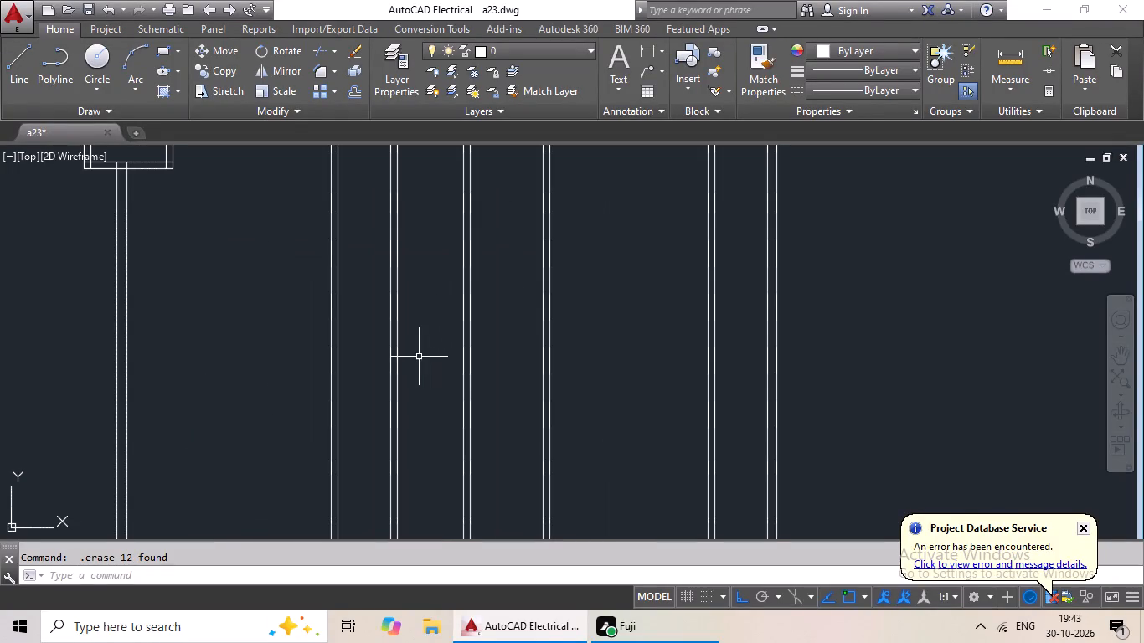
scroll(418, 357, "down", 2)
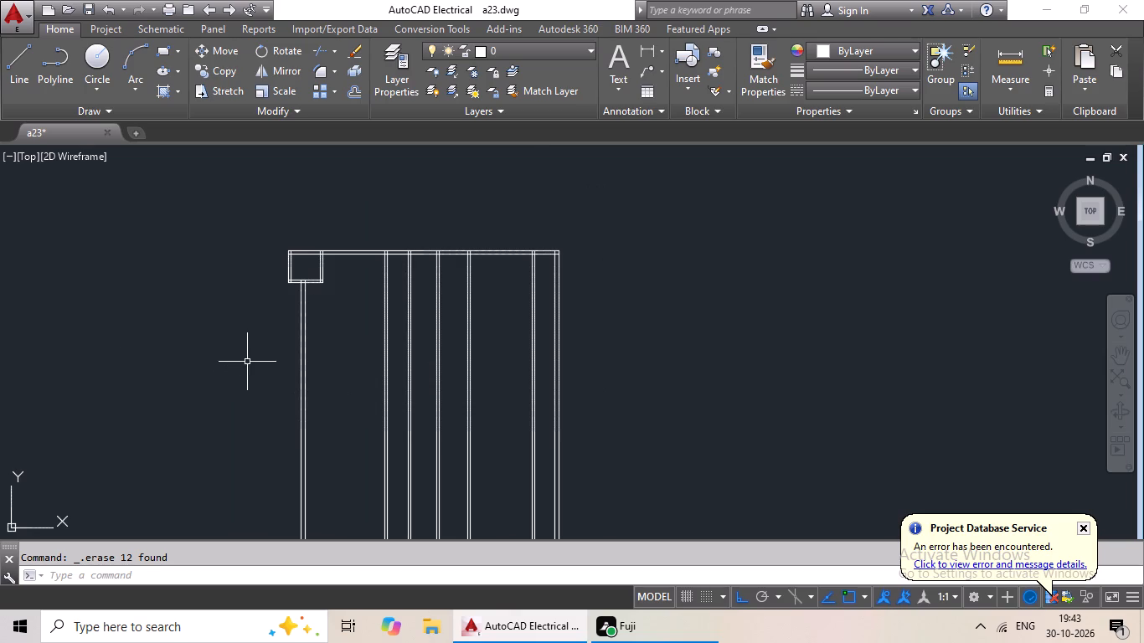
scroll(319, 284, "up", 4)
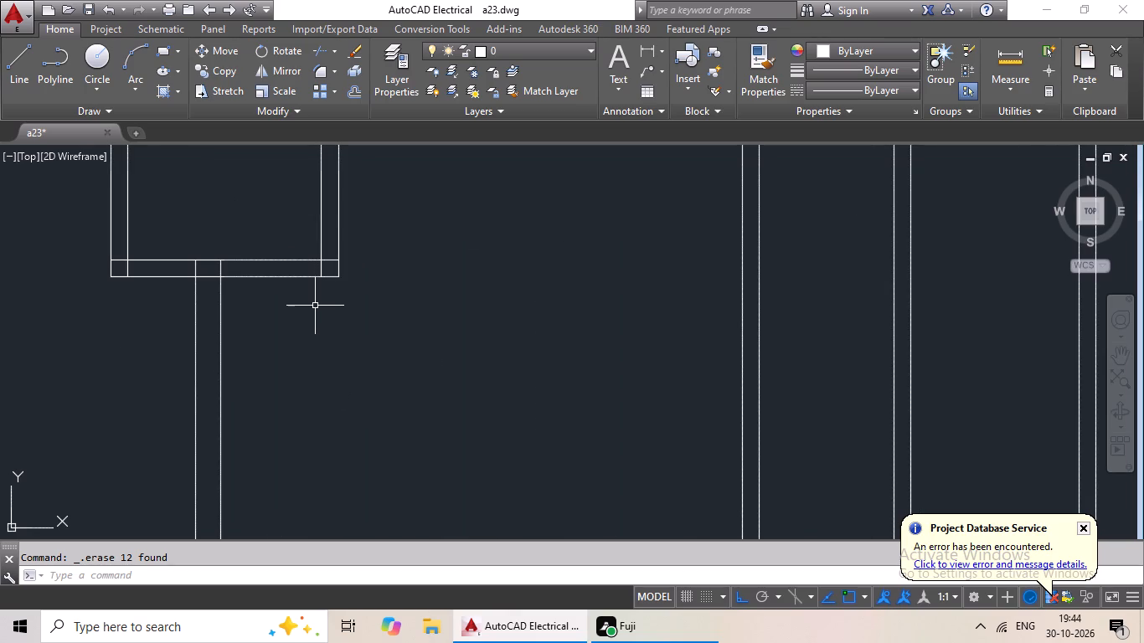
middle_click_drag(328, 316, 456, 338)
scroll(460, 344, "down", 2)
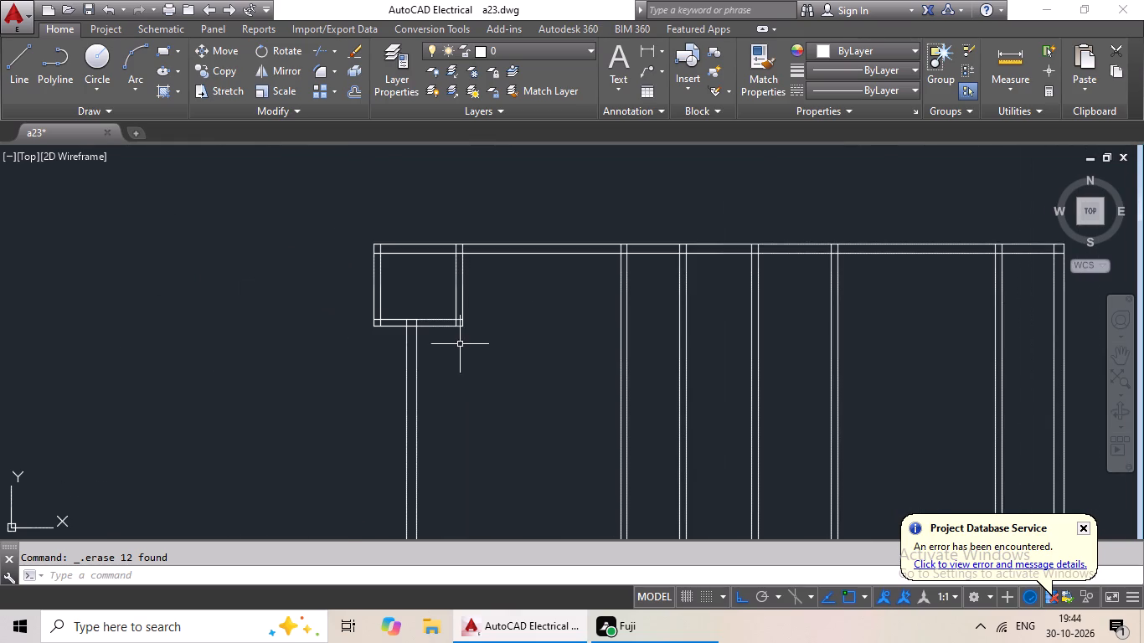
scroll(470, 338, "down", 2)
middle_click_drag(488, 363, 493, 304)
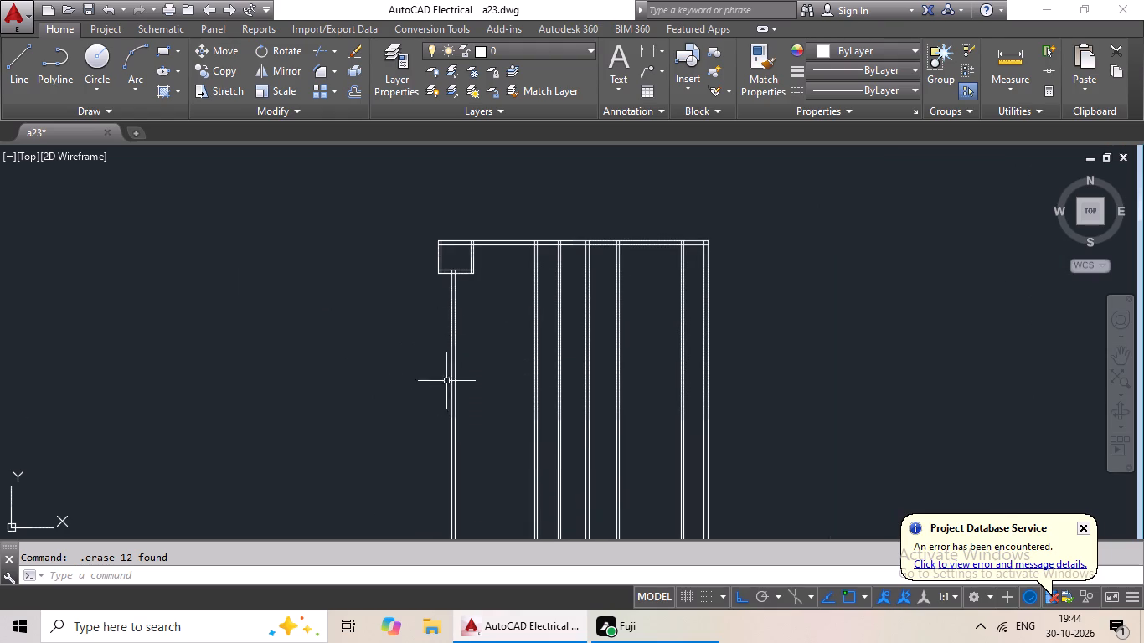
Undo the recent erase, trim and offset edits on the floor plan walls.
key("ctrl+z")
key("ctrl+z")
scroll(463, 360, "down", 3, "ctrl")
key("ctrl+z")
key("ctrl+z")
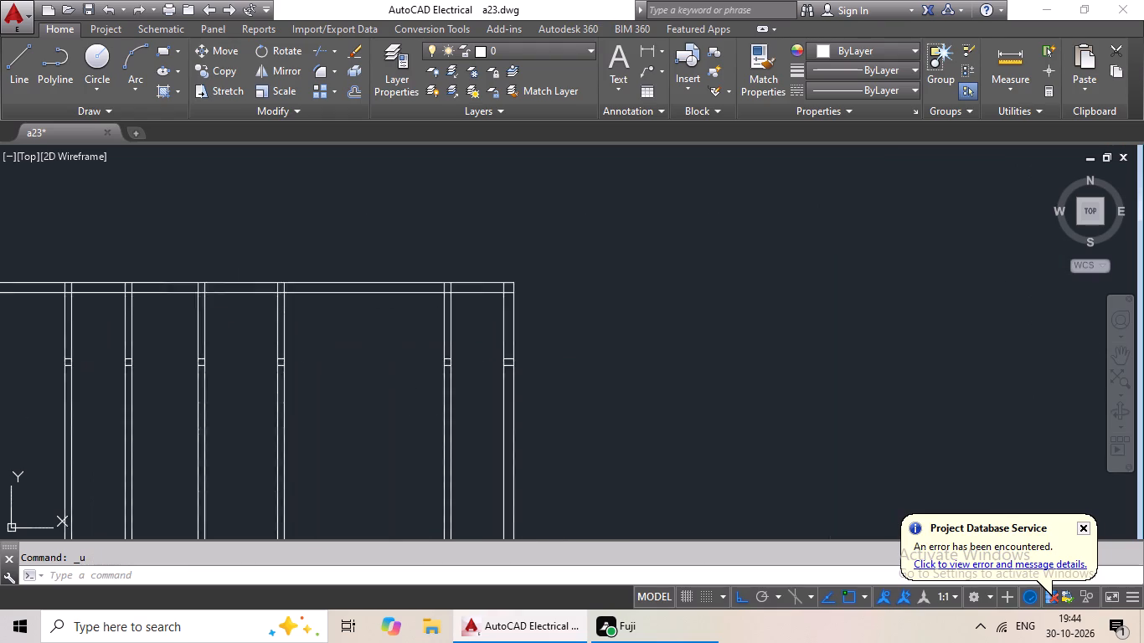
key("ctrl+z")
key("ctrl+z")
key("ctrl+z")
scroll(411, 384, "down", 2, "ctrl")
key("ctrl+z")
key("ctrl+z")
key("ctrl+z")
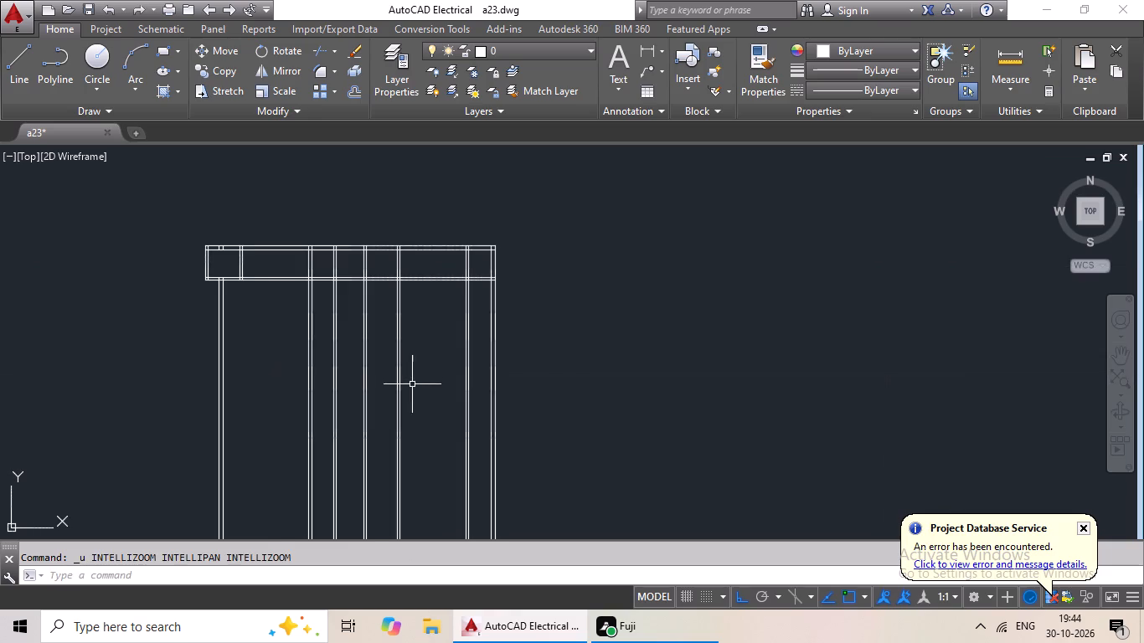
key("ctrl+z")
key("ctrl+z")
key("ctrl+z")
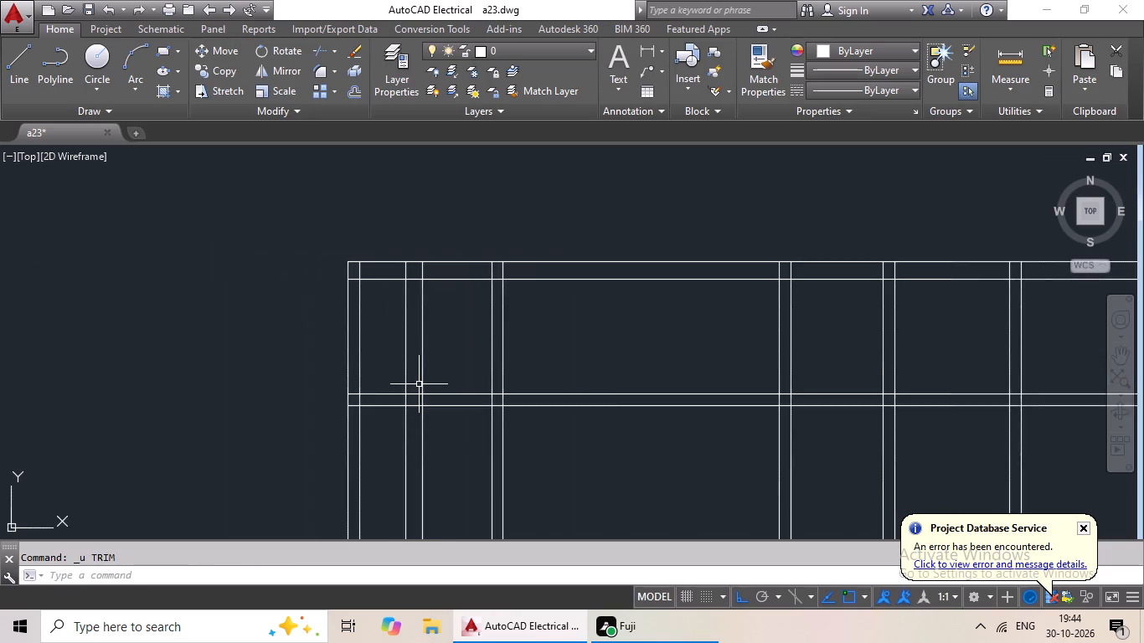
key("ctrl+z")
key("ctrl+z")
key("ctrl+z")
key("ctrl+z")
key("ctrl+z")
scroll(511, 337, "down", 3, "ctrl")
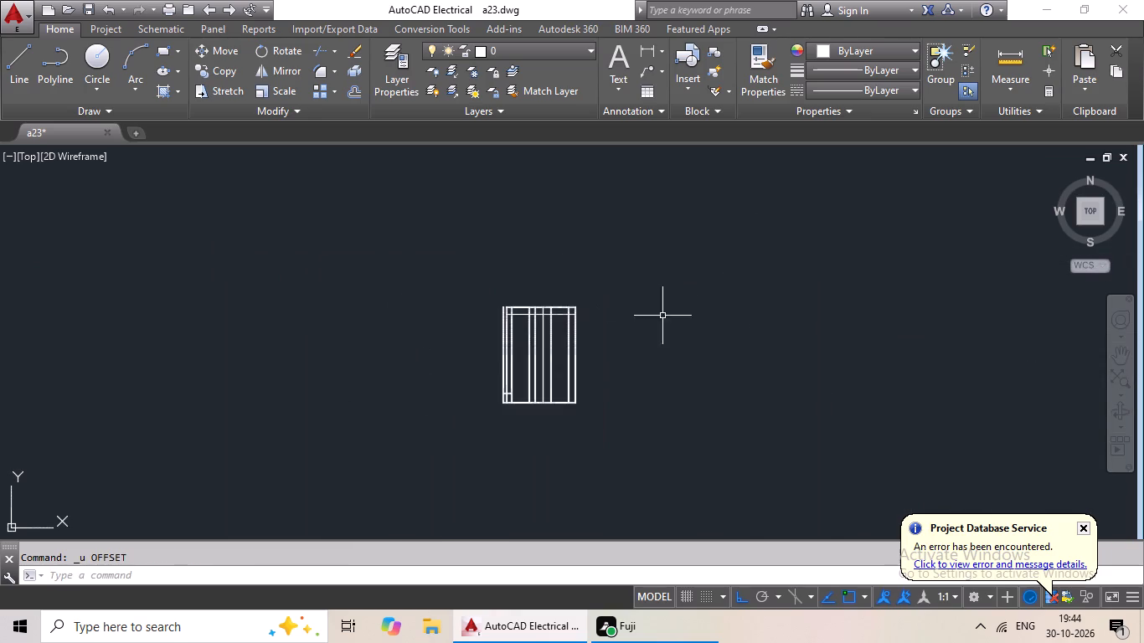
Erase the entire remaining floor plan.
left_click_drag(665, 293, 647, 424)
key("Delete")
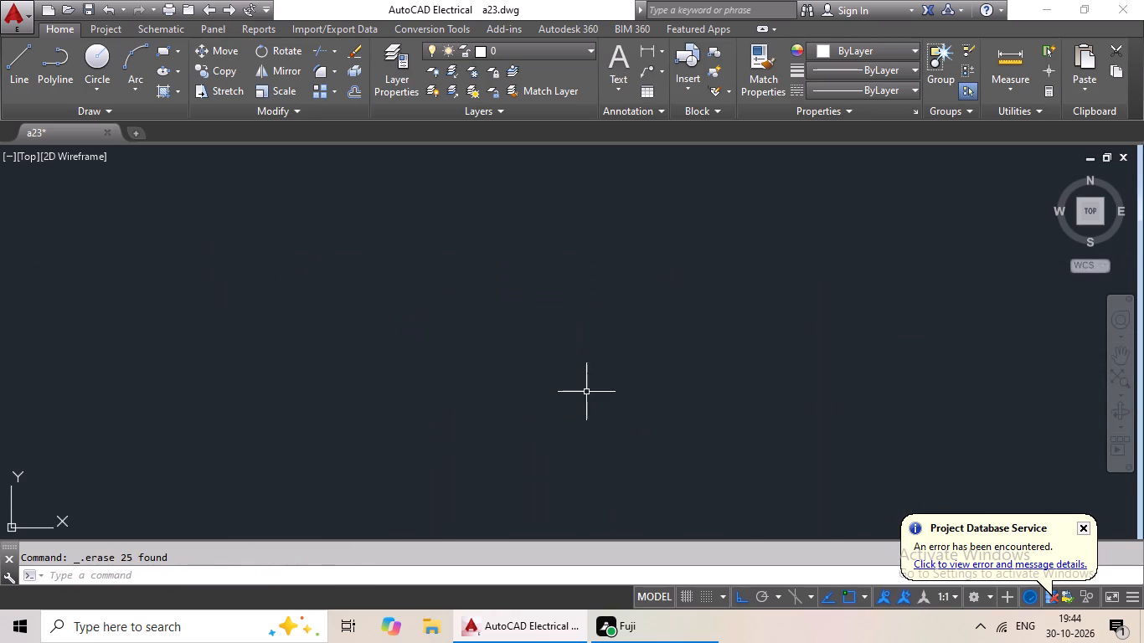
Draw a closed rectangular outer outline with lines, 50' wide and 70' high.
left_click(18, 65)
scroll(182, 192, "down", 3)
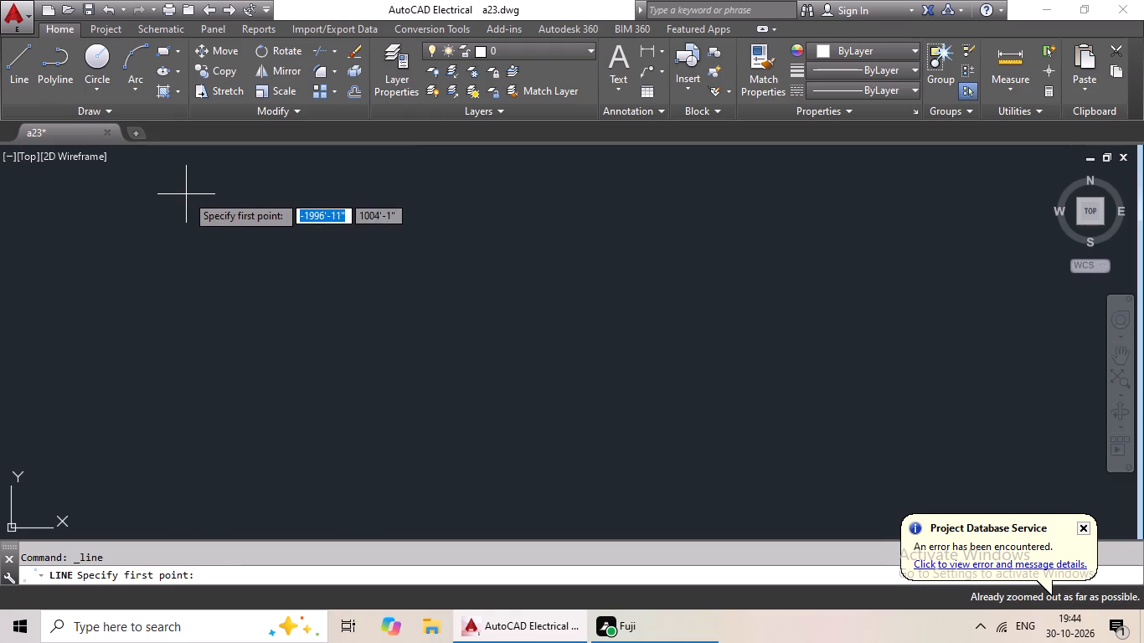
scroll(186, 194, "down", 3)
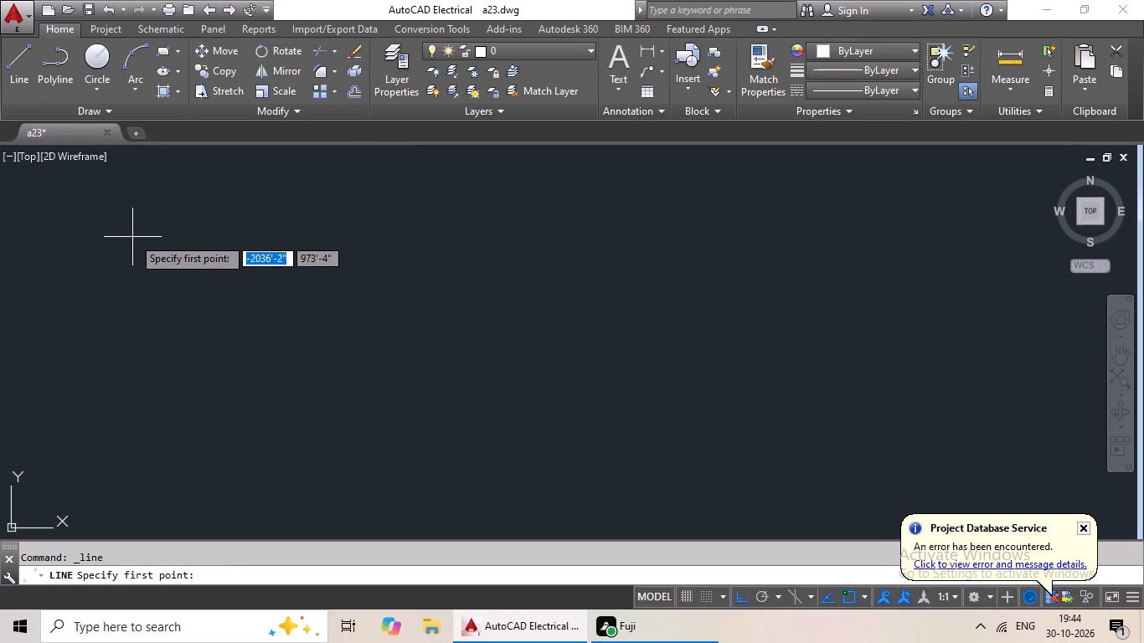
left_click_drag(183, 221, 218, 222)
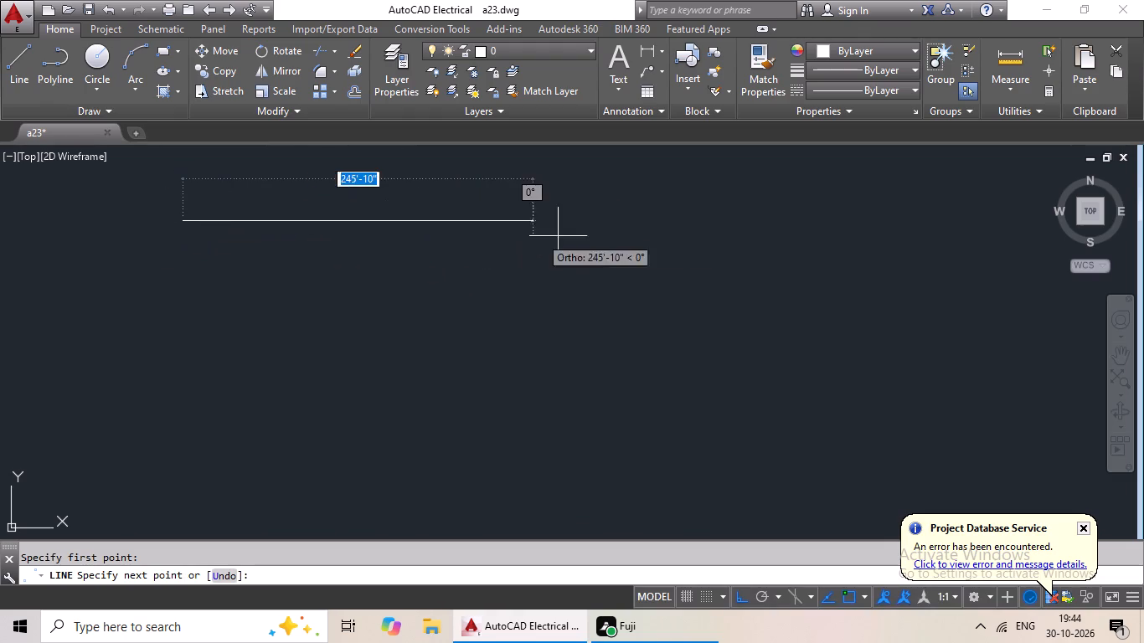
type("56")
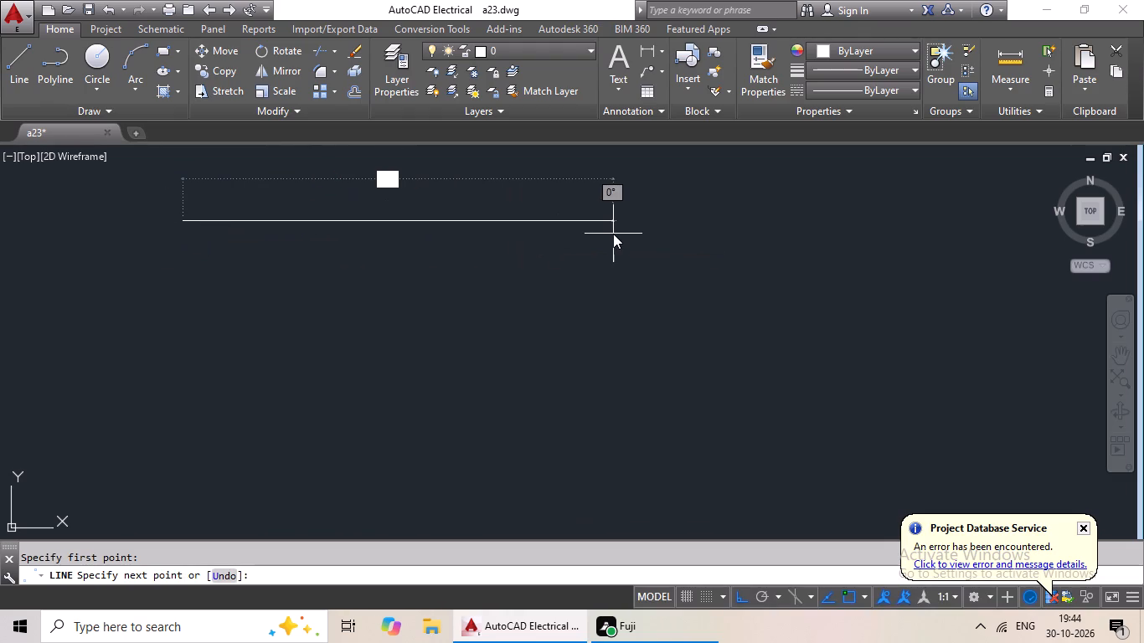
key("BackSpace")
type("0'")
key("Return")
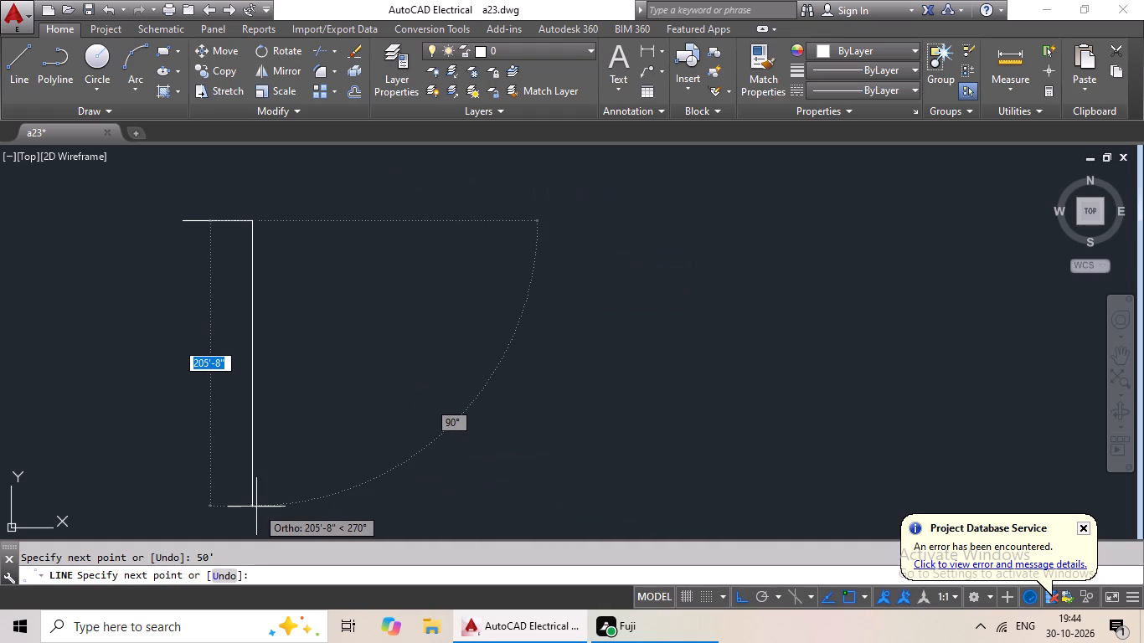
type("70'")
key("Return")
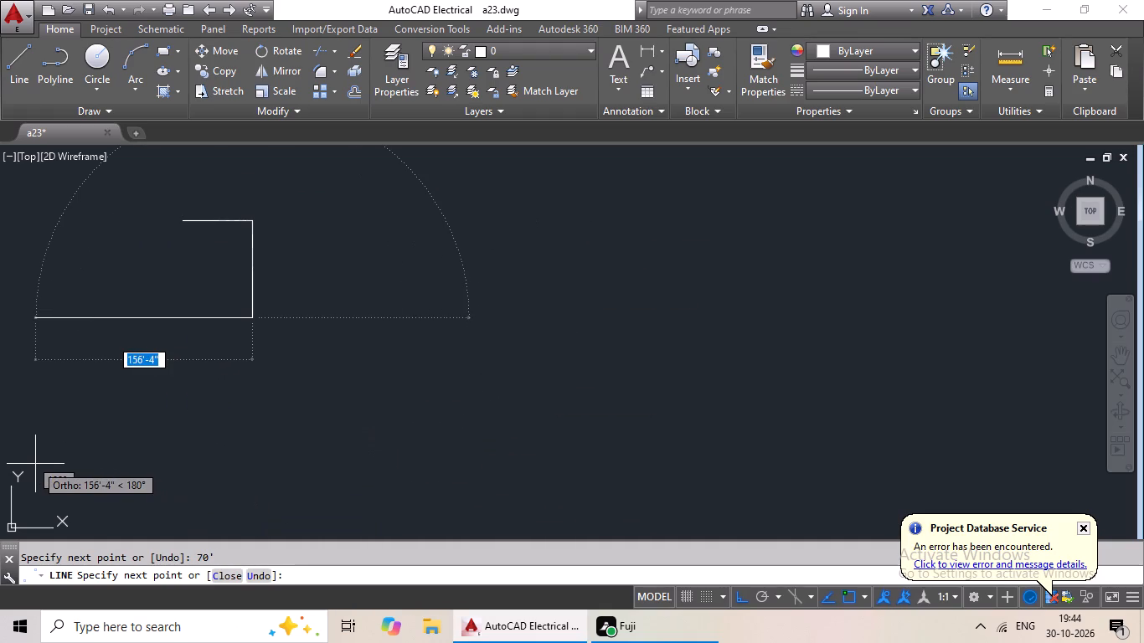
type("50'")
key("Return")
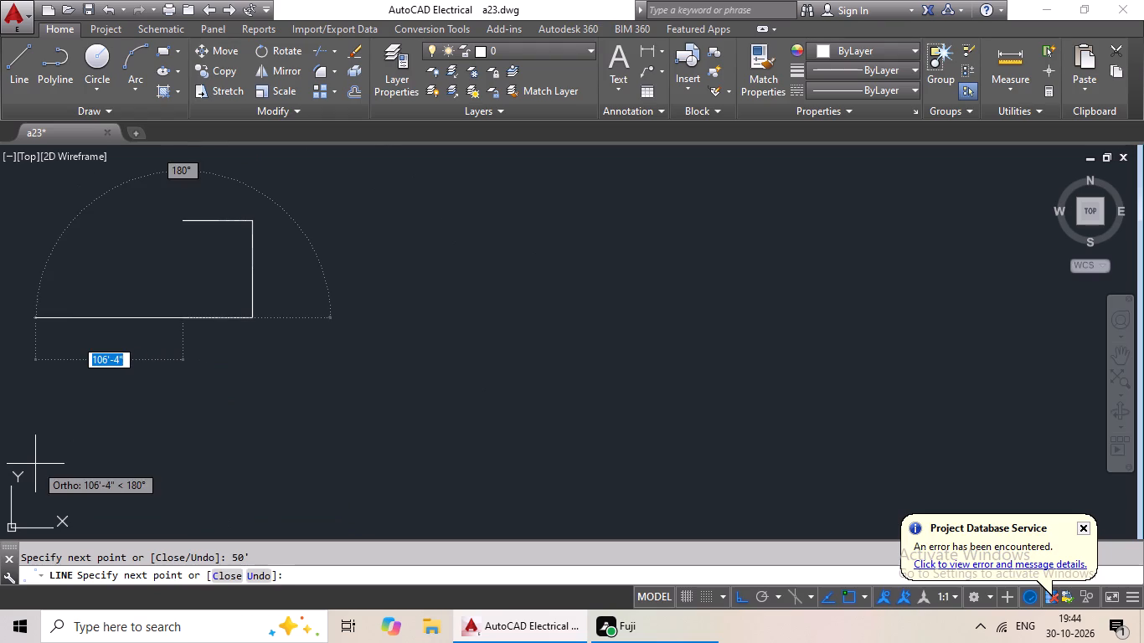
scroll(193, 205, "up", 2)
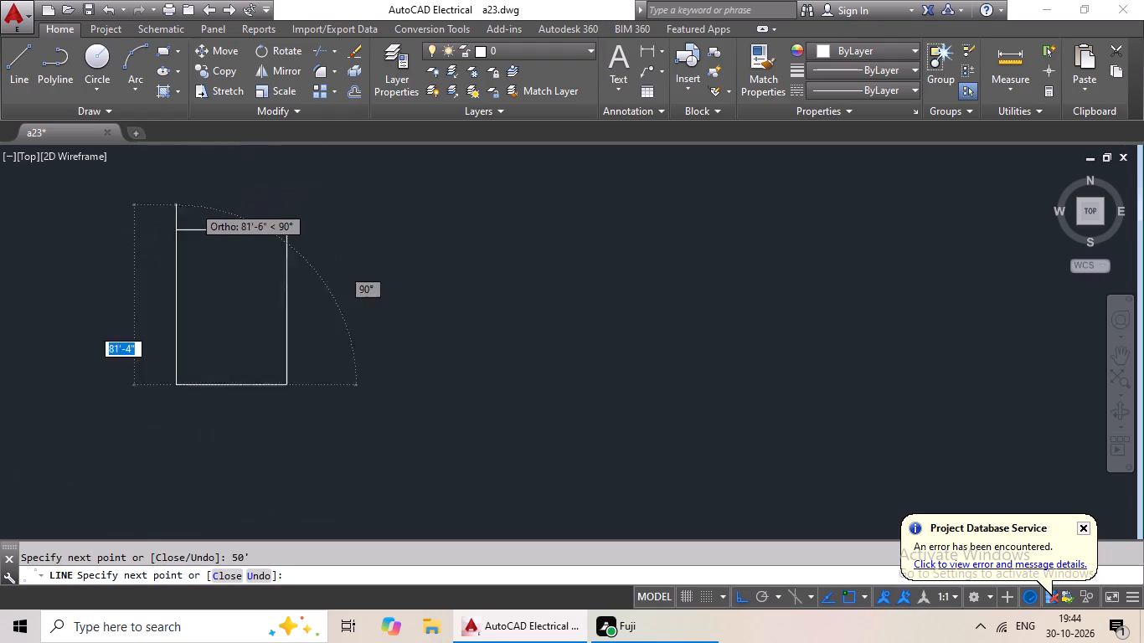
scroll(193, 206, "up", 1)
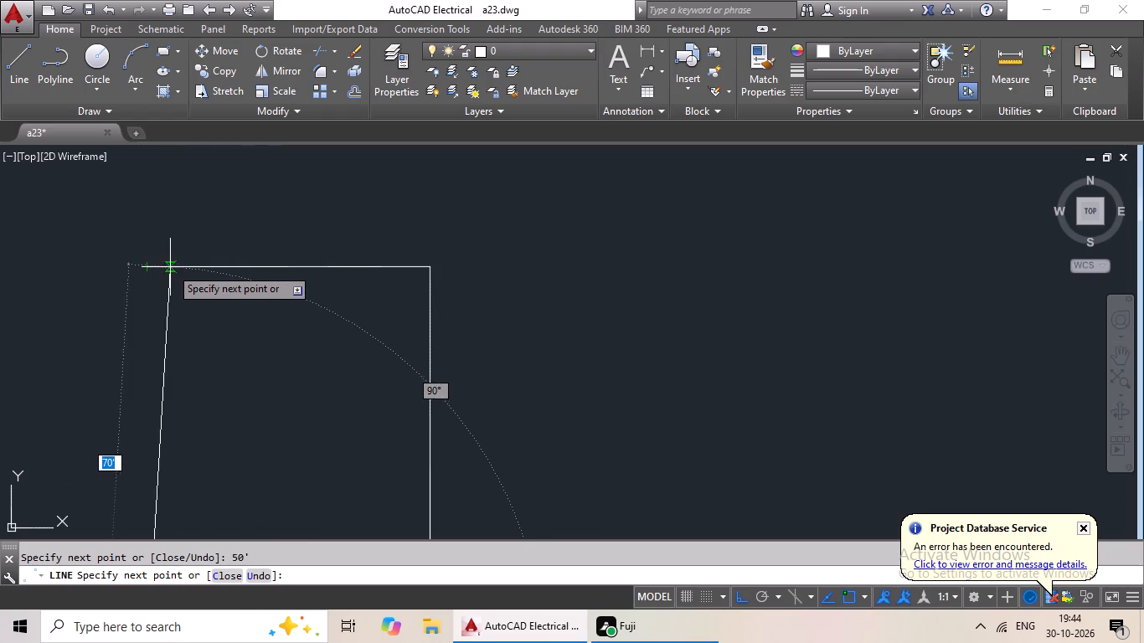
scroll(145, 270, "up", 3)
left_click(151, 255)
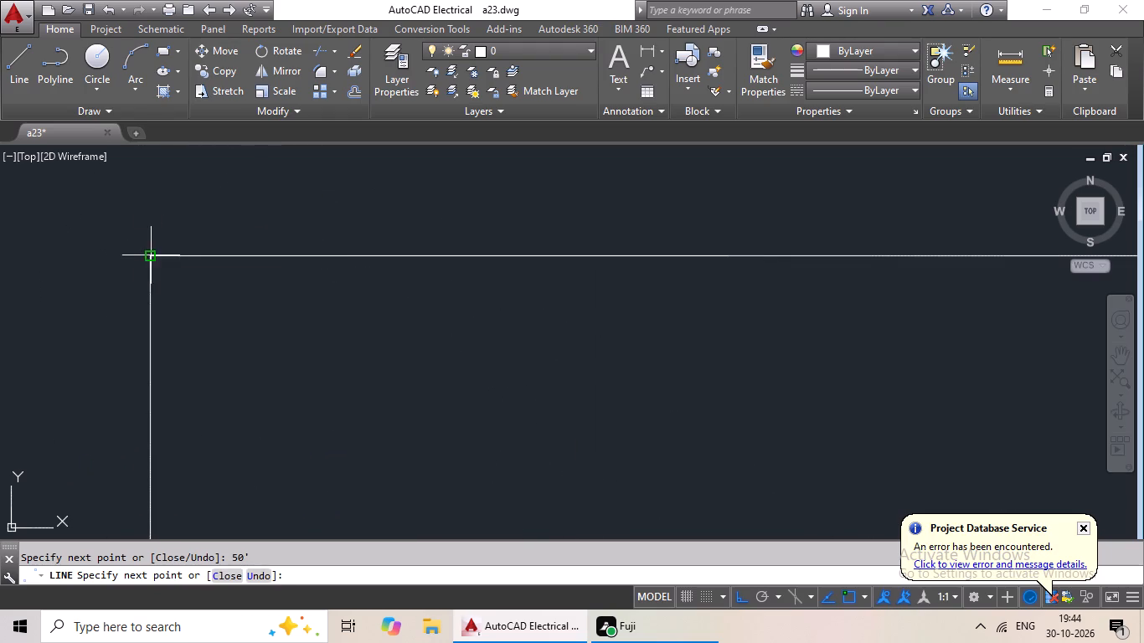
scroll(265, 263, "down", 4)
middle_click_drag(317, 335, 328, 326)
key("Escape")
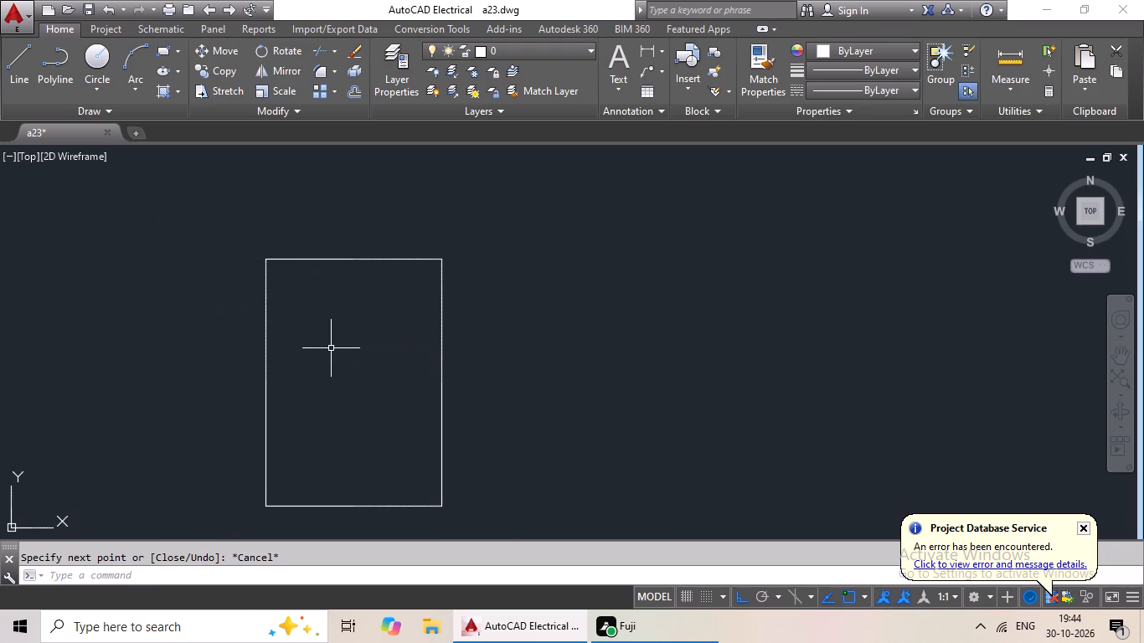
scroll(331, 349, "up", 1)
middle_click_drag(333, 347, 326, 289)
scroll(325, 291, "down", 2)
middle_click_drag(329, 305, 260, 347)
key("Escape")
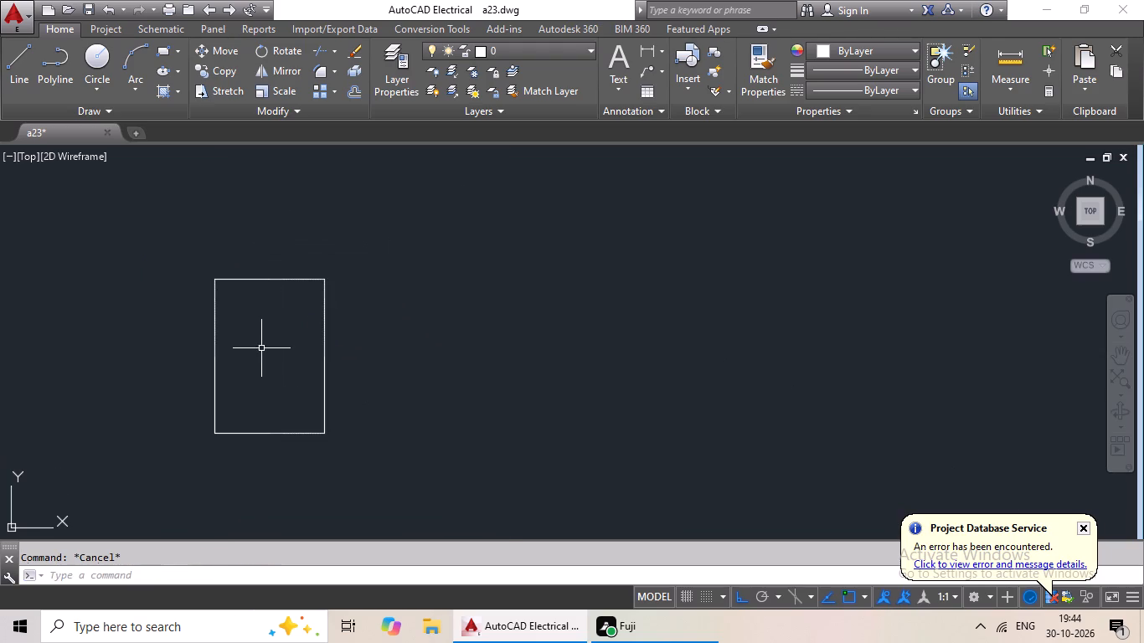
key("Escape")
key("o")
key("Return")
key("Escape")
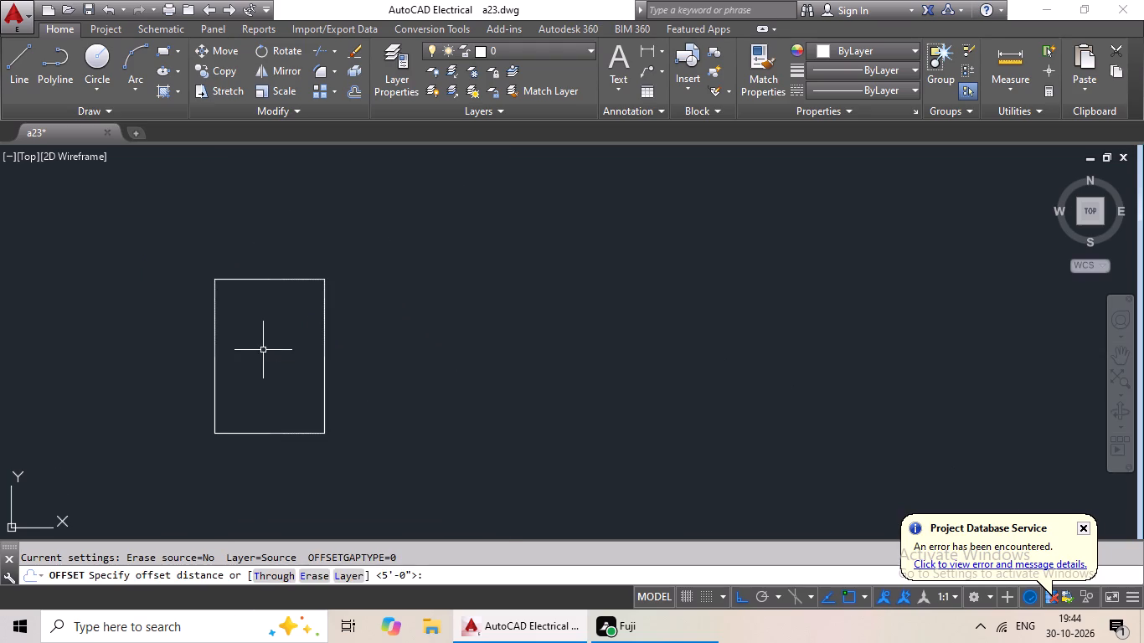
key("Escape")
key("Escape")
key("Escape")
Offset all four sides of the outer outline 9" inward to form the wall thickness.
key("o")
key("Return")
key("9")
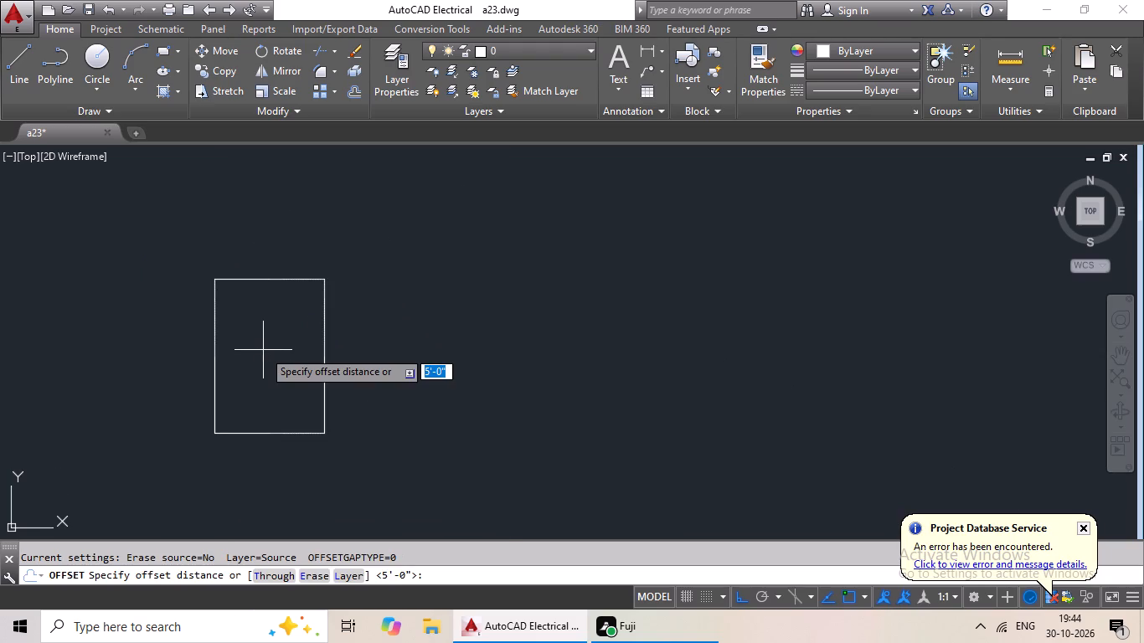
key("shift+quotedbl")
key("Return")
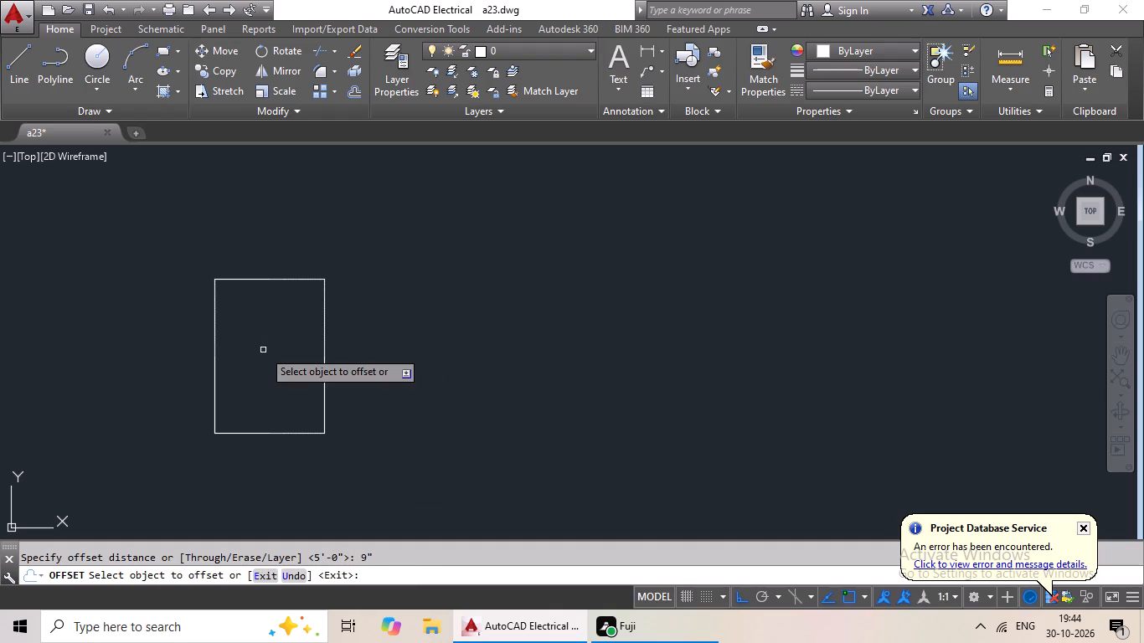
left_click(214, 342)
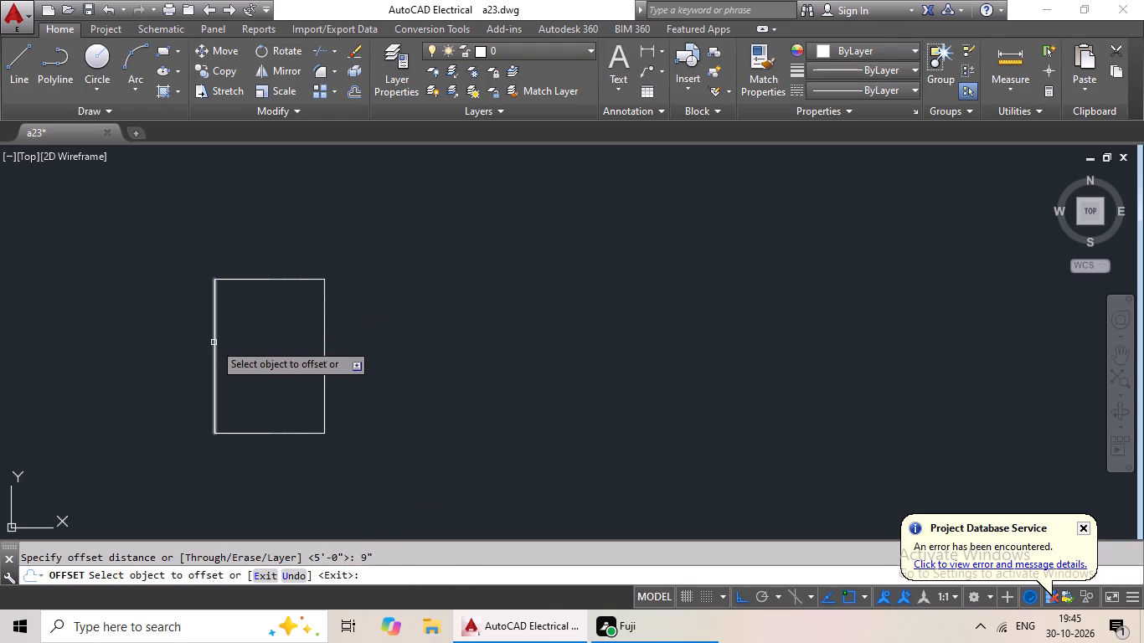
left_click_drag(256, 334, 260, 322)
left_click(268, 280)
left_click(260, 306)
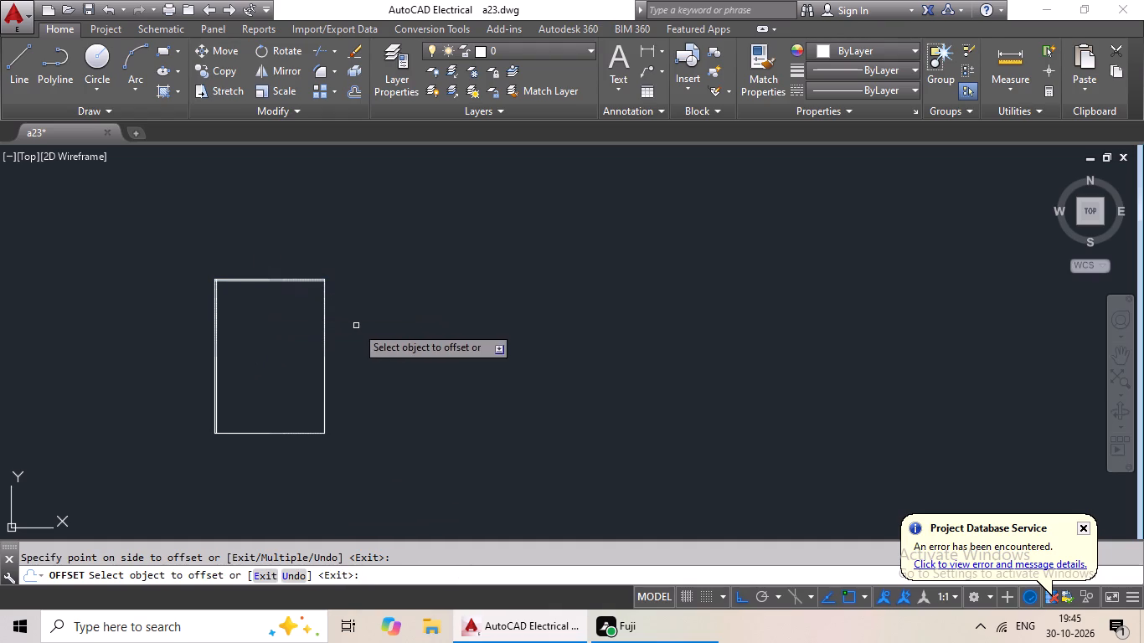
left_click_drag(324, 352, 317, 361)
left_click_drag(284, 375, 271, 432)
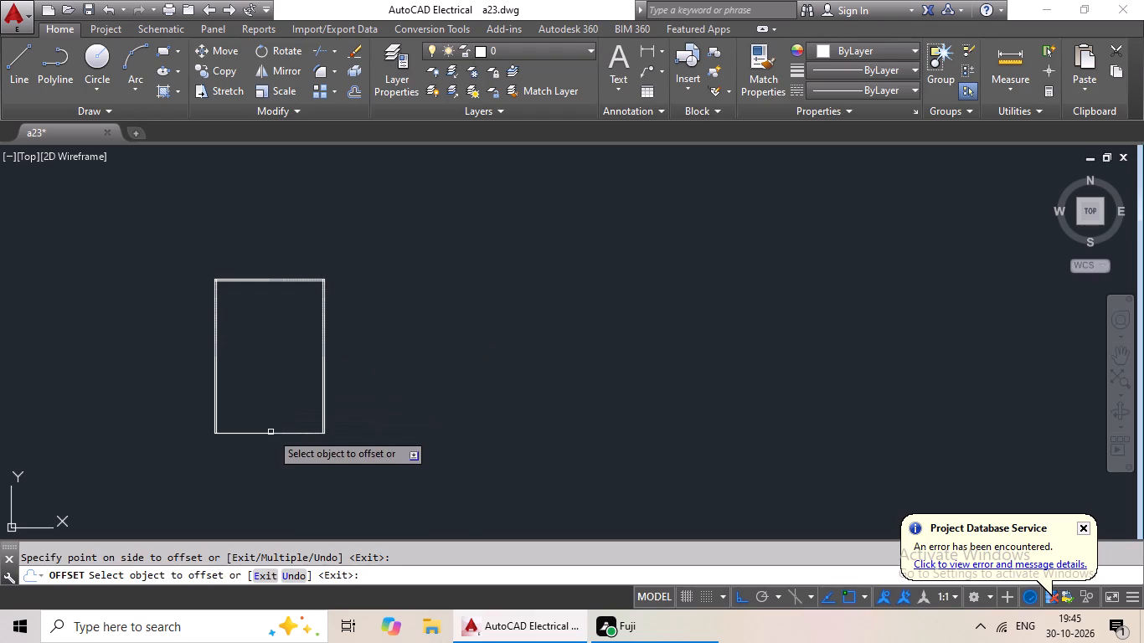
left_click(270, 432)
left_click(286, 397)
key("Escape")
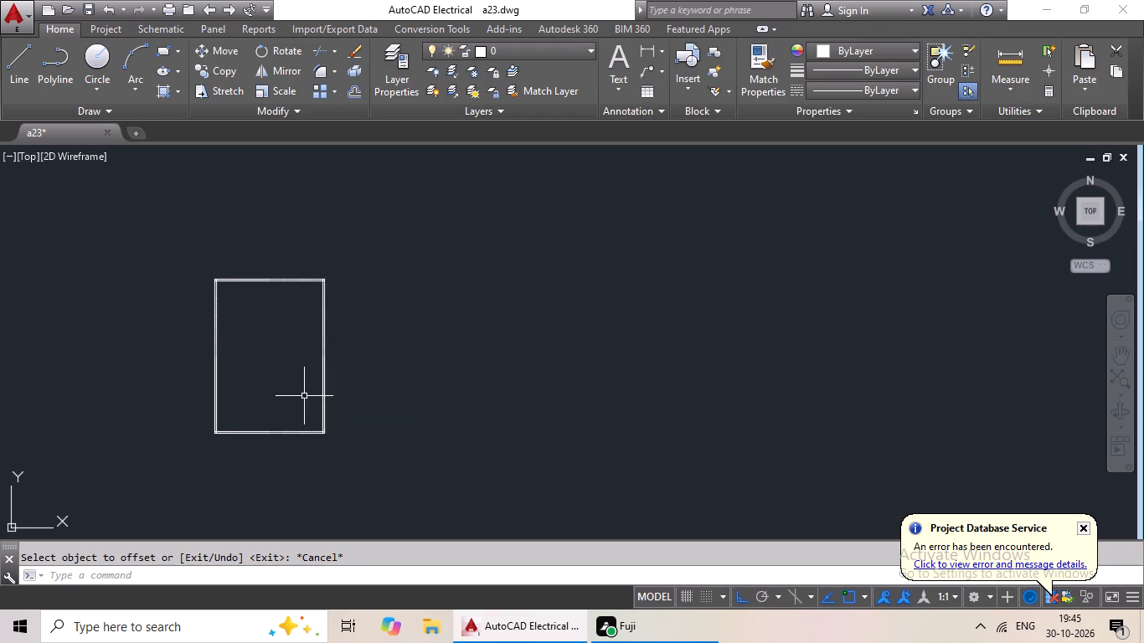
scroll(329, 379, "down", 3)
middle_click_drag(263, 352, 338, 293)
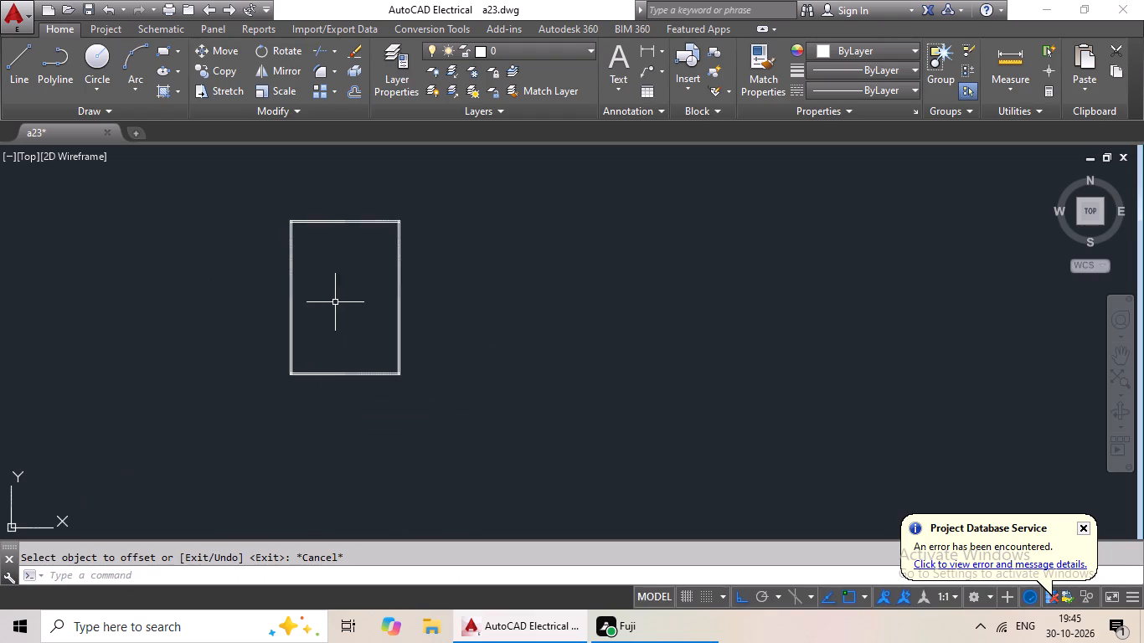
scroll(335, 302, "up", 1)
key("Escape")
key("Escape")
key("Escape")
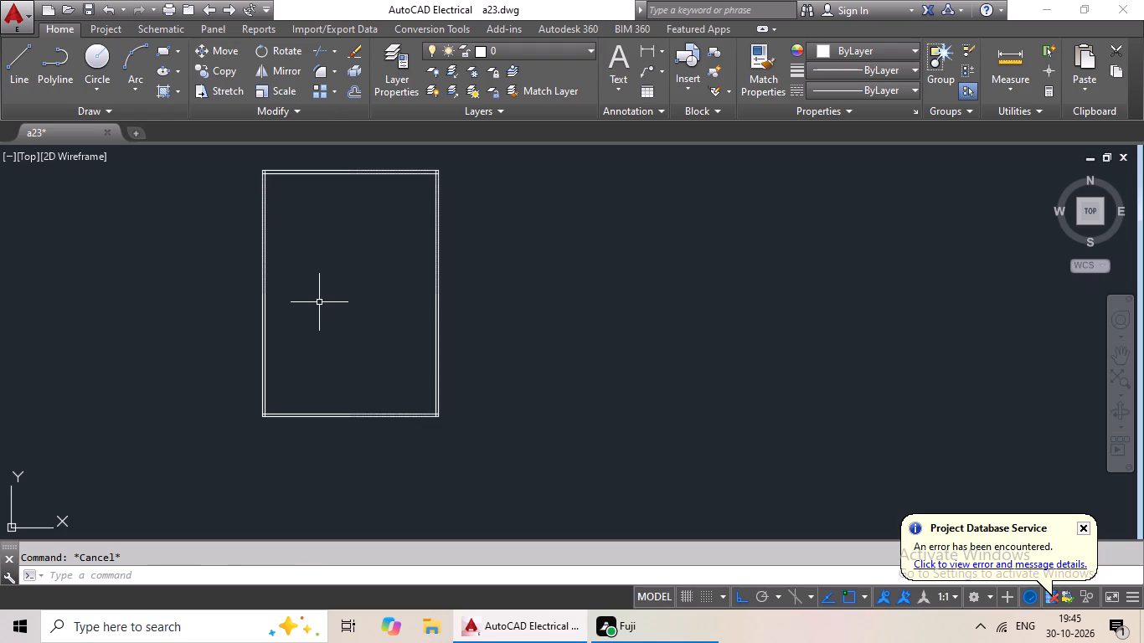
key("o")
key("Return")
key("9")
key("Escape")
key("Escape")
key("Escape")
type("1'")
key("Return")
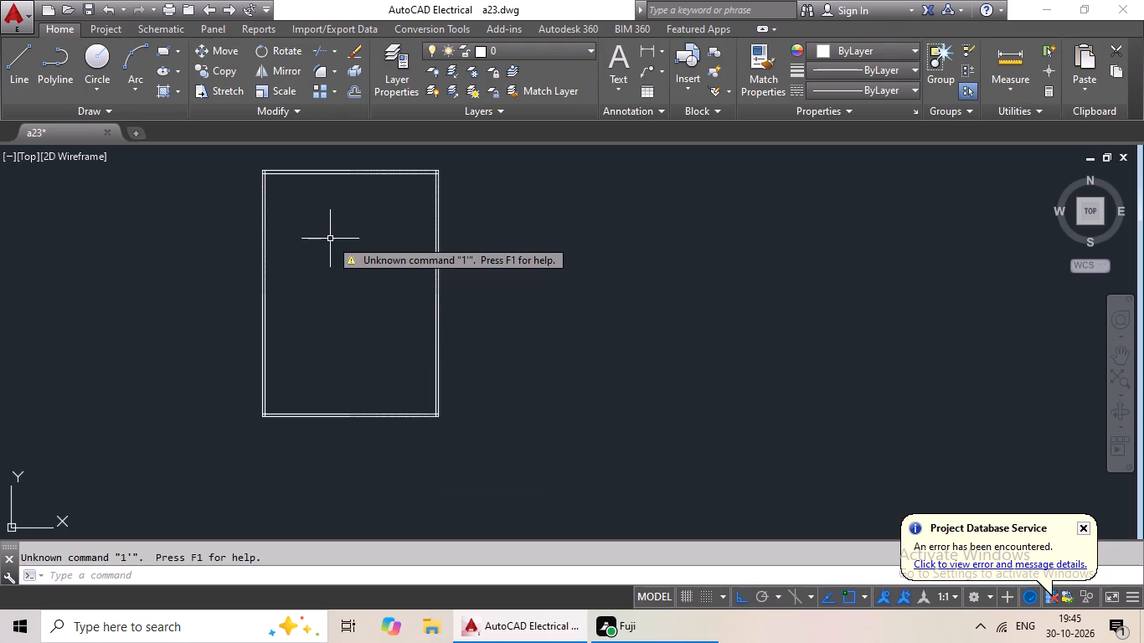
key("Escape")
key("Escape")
Offset the left wall's outer line 1' outward, away from the building.
key("o")
key("Return")
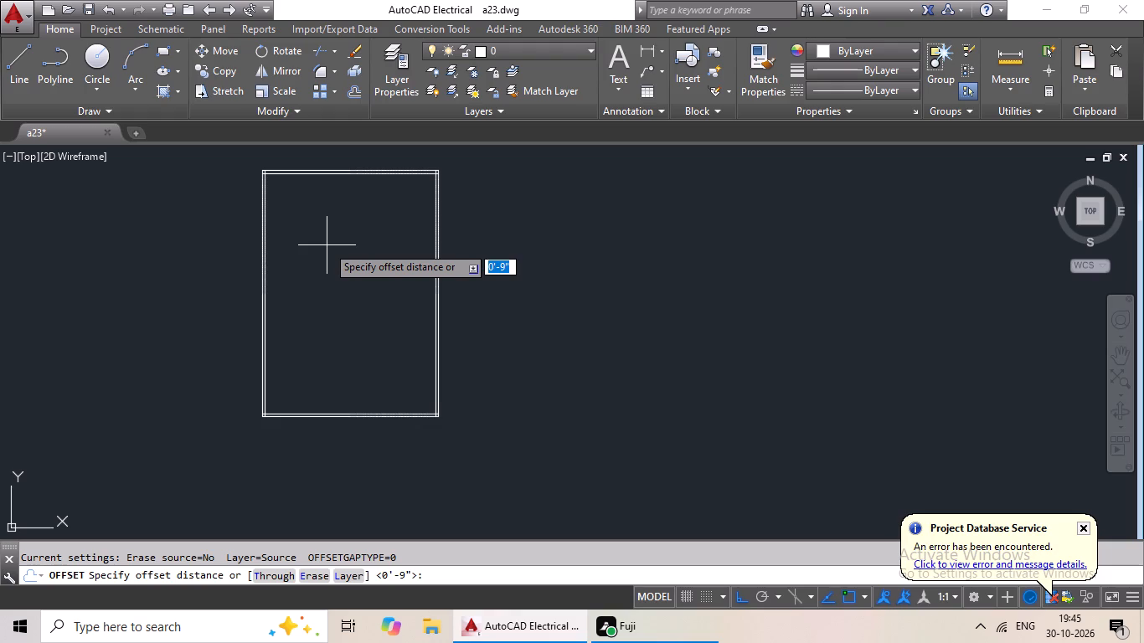
key("1")
key("apostrophe")
key("Return")
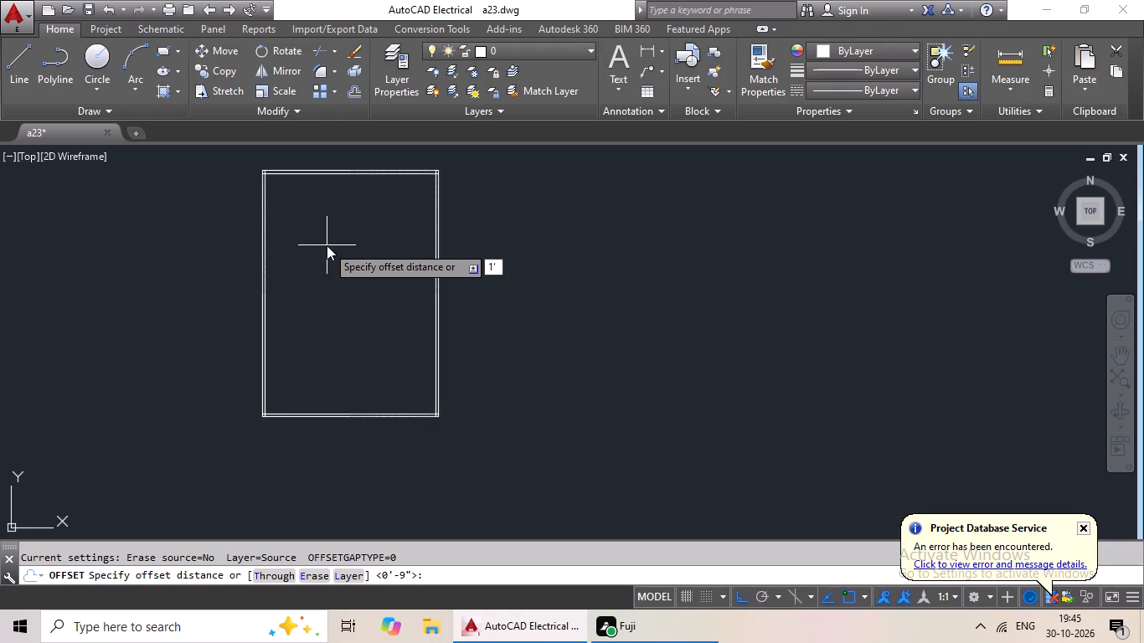
scroll(260, 177, "up", 3)
left_click(261, 178)
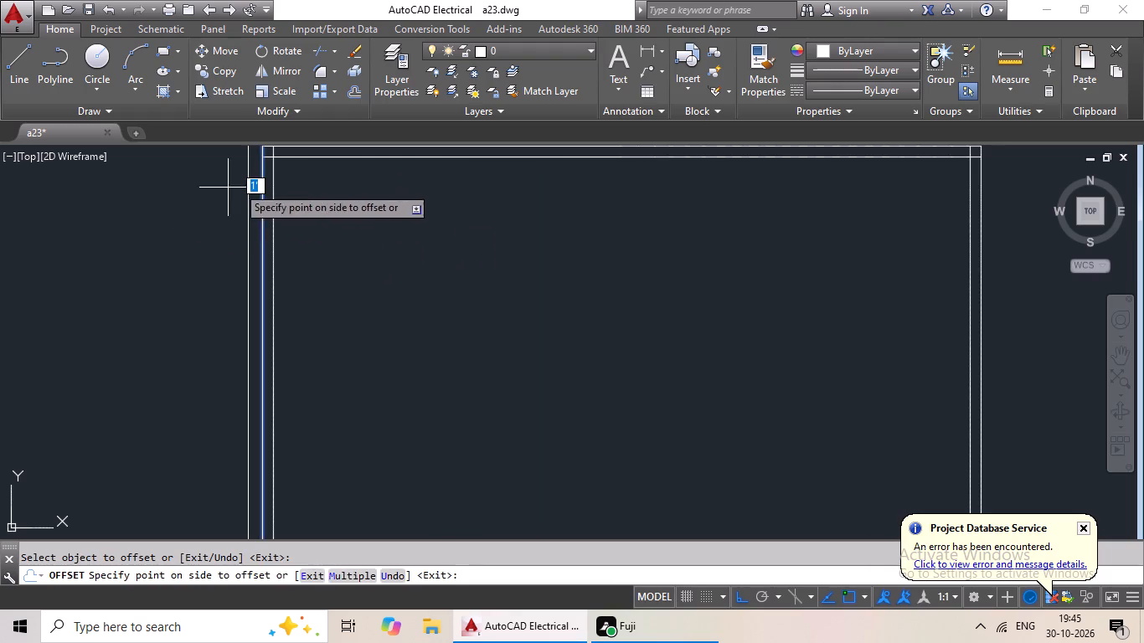
left_click(172, 199)
scroll(441, 277, "down", 3)
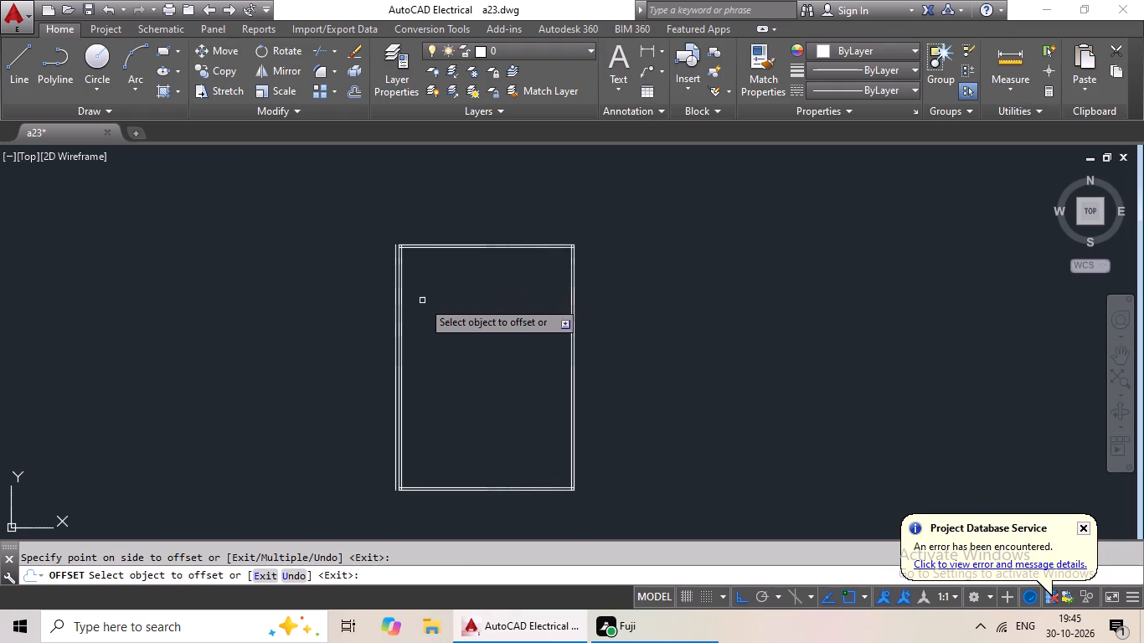
scroll(419, 296, "up", 2)
key("Escape")
key("Escape")
key("Escape")
Offset the separate vertical line outside the left wall 1" further outward.
key("o")
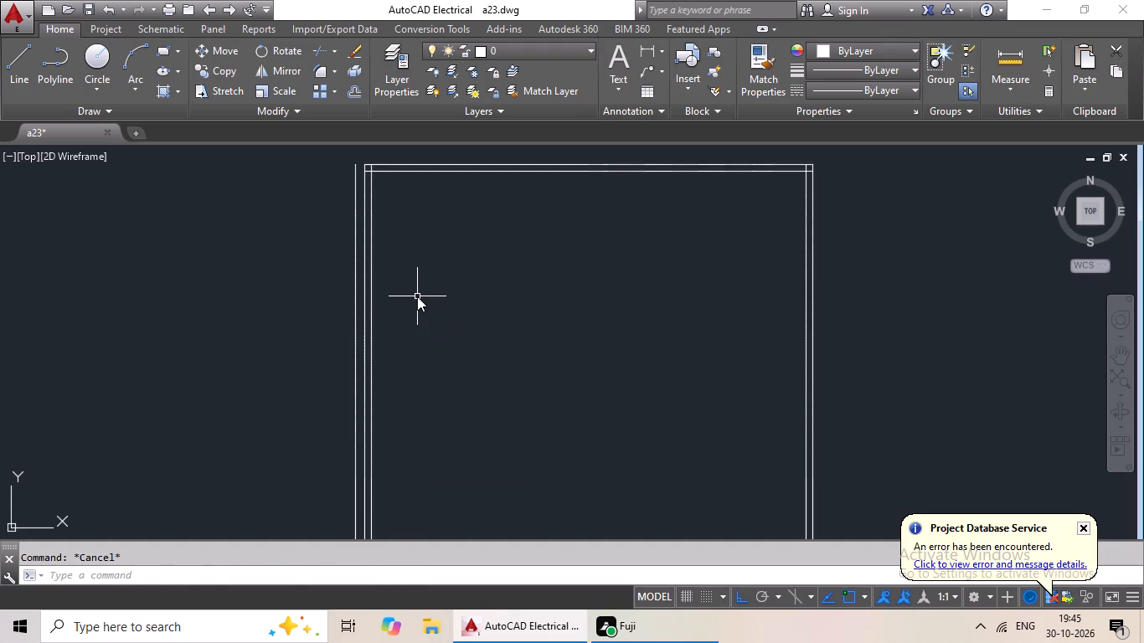
key("Return")
type("1\"")
key("Return")
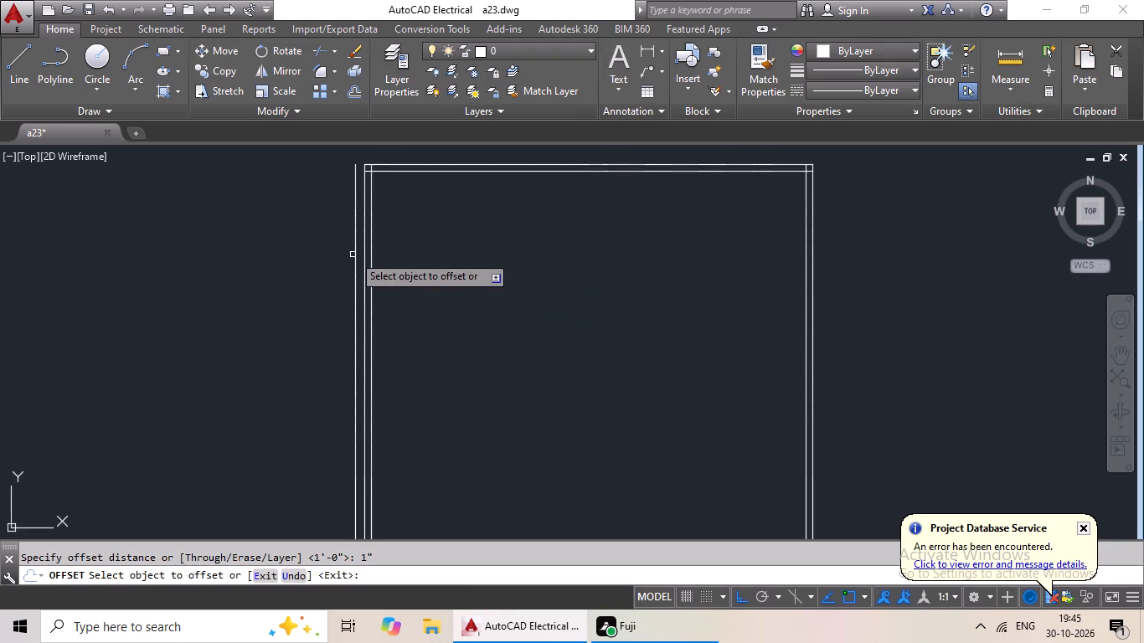
left_click(353, 255)
left_click(248, 268)
scroll(348, 250, "up", 5)
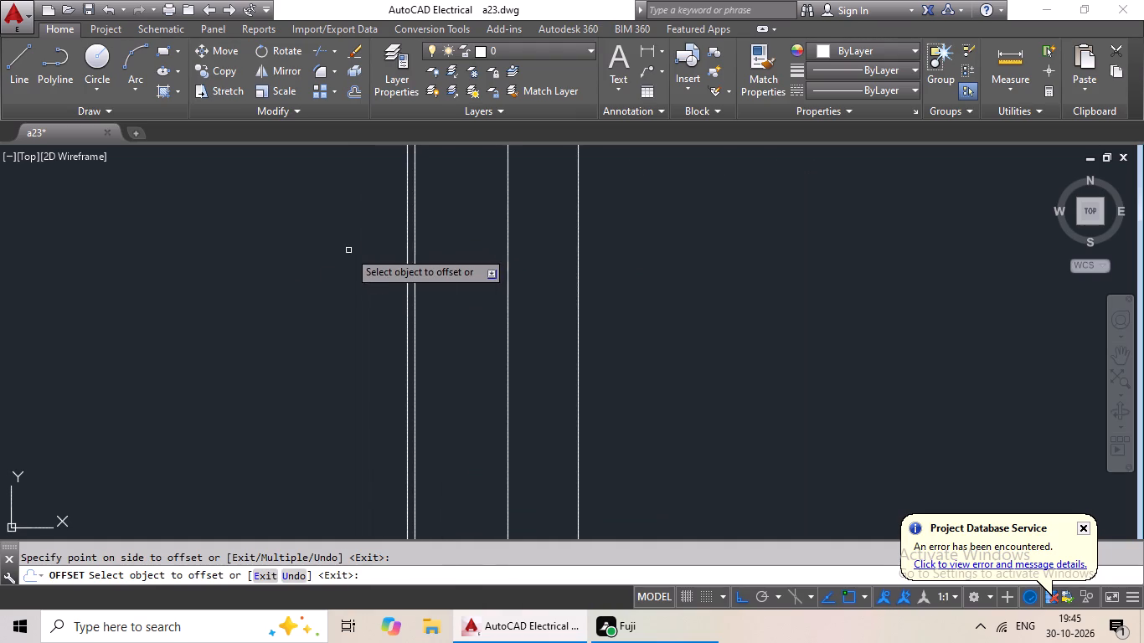
scroll(643, 310, "down", 3)
middle_click_drag(659, 297, 562, 458)
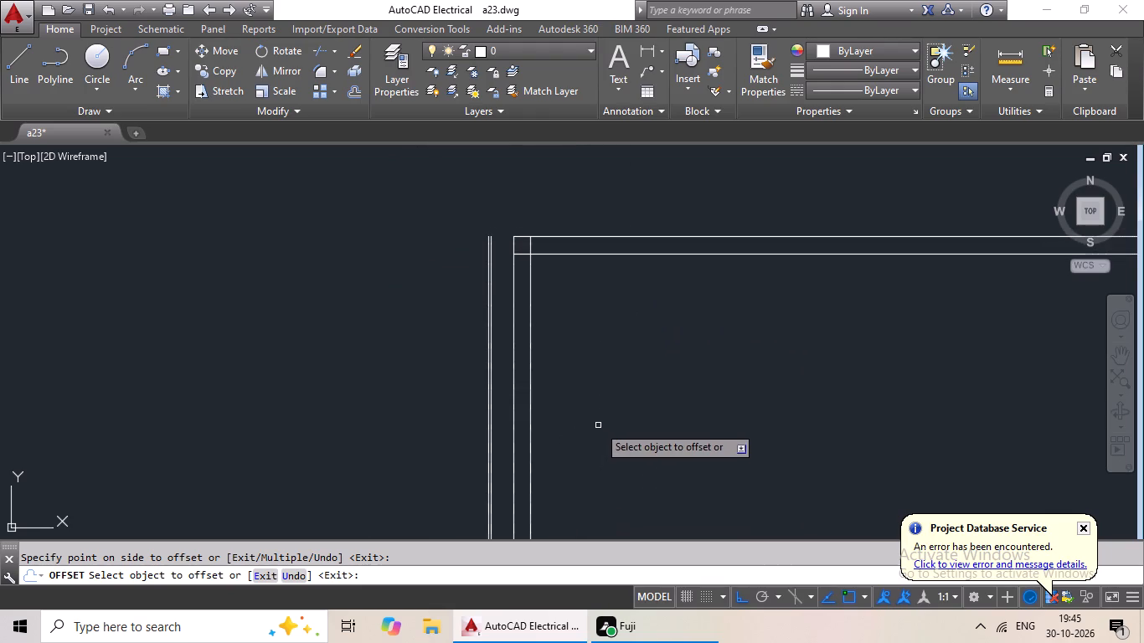
key("Escape")
key("Escape")
key("Escape")
key("Escape")
key("Escape")
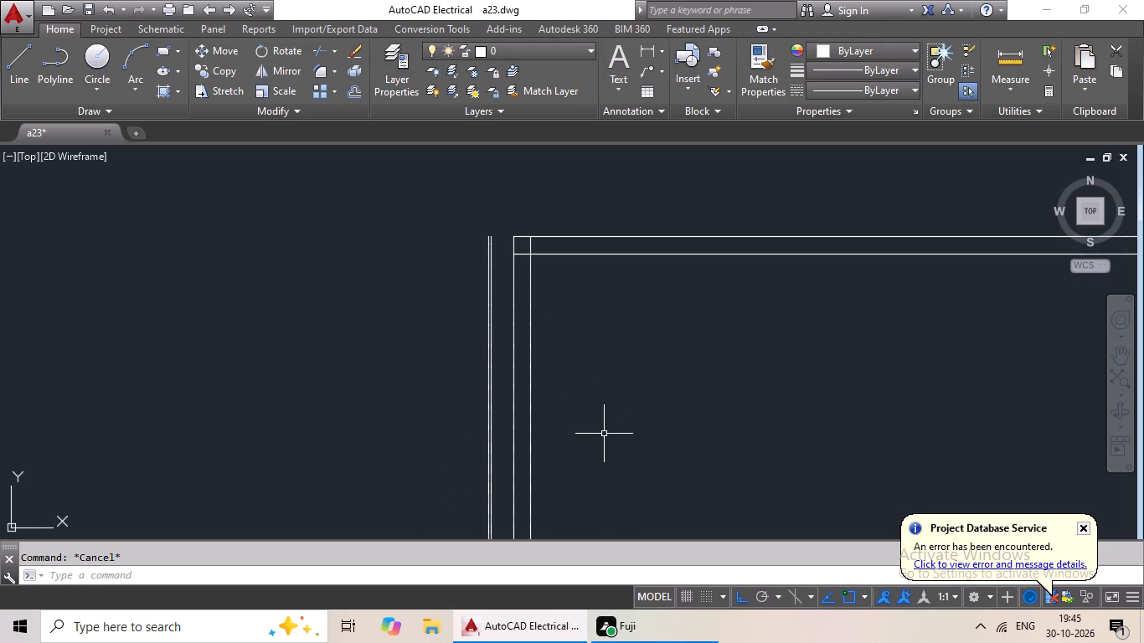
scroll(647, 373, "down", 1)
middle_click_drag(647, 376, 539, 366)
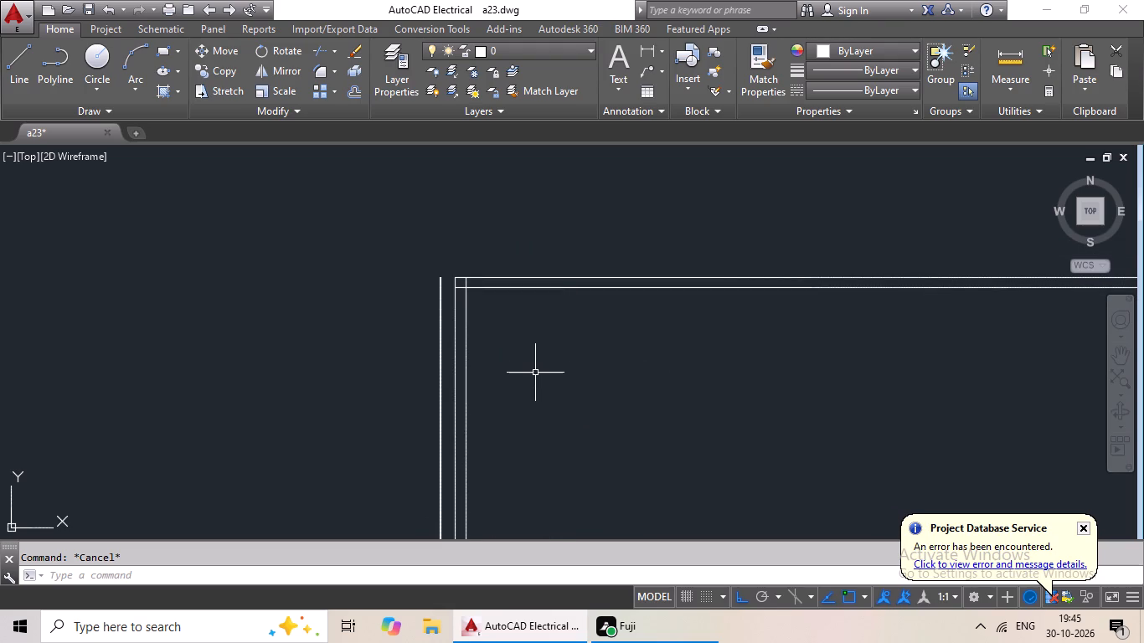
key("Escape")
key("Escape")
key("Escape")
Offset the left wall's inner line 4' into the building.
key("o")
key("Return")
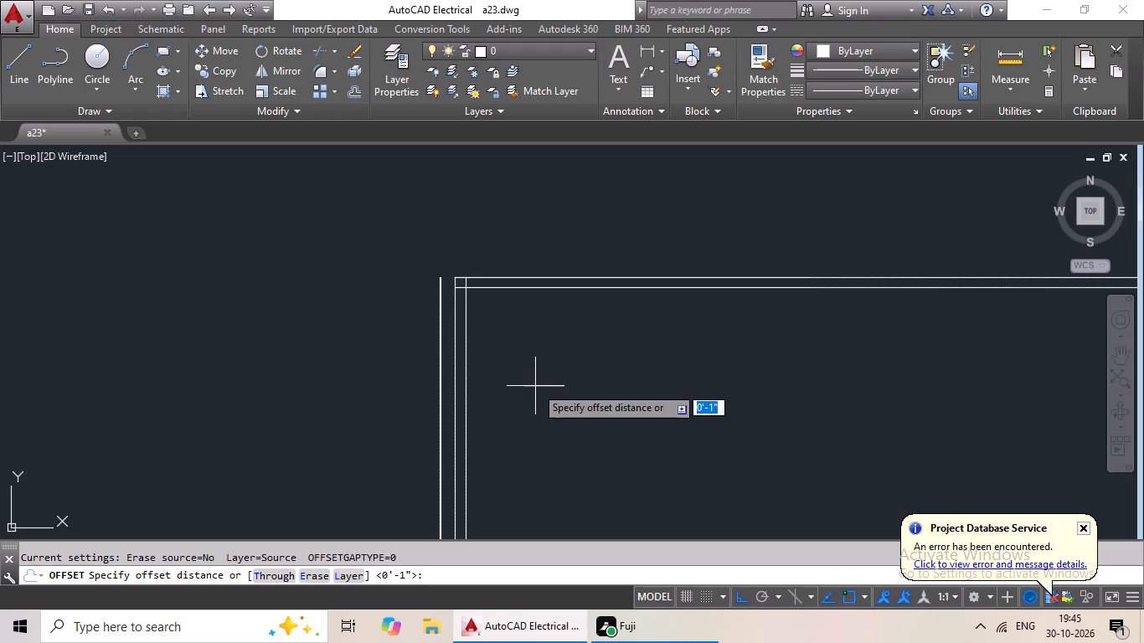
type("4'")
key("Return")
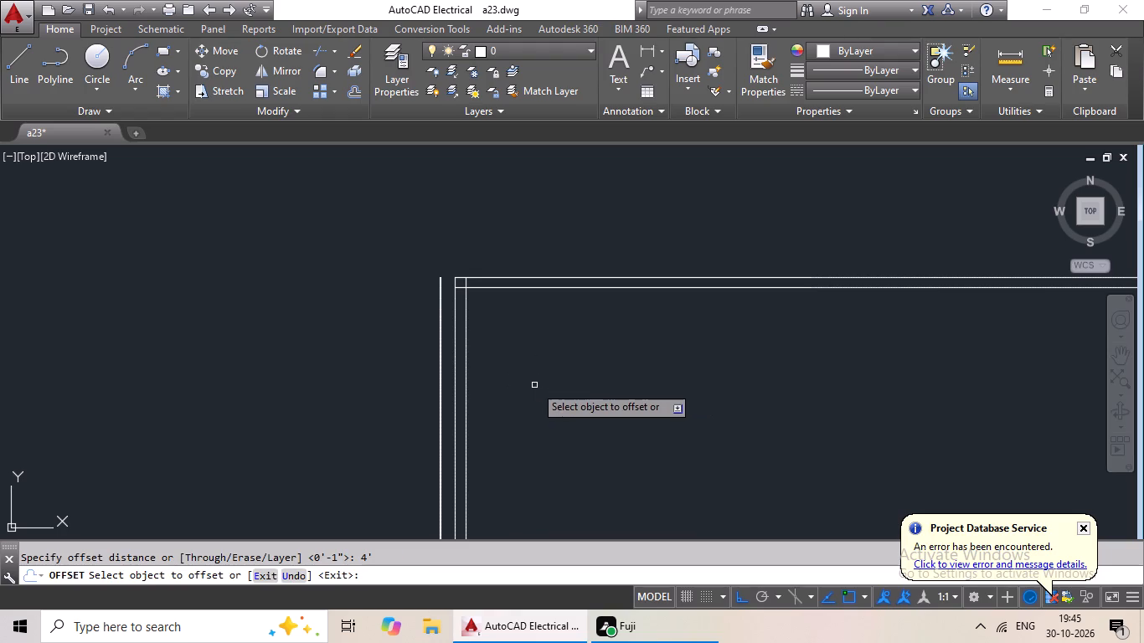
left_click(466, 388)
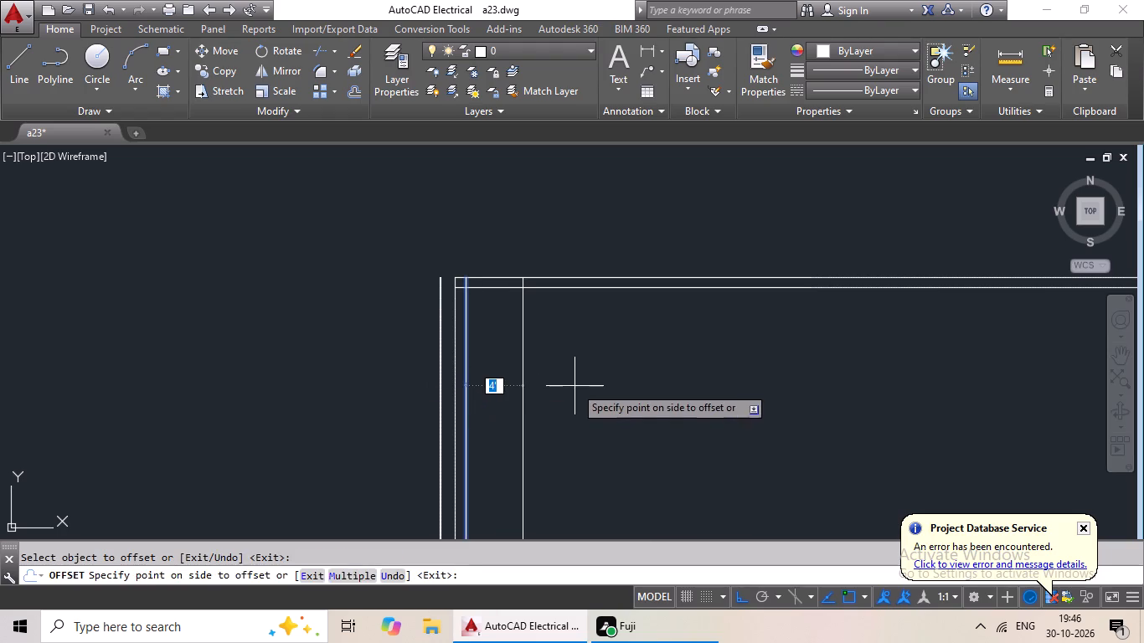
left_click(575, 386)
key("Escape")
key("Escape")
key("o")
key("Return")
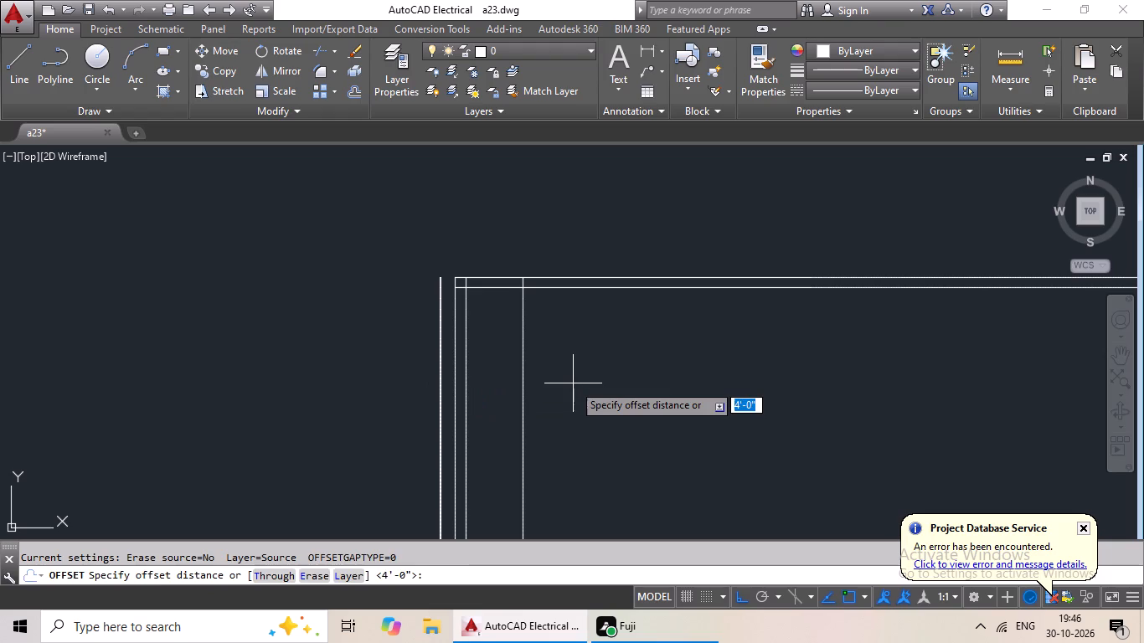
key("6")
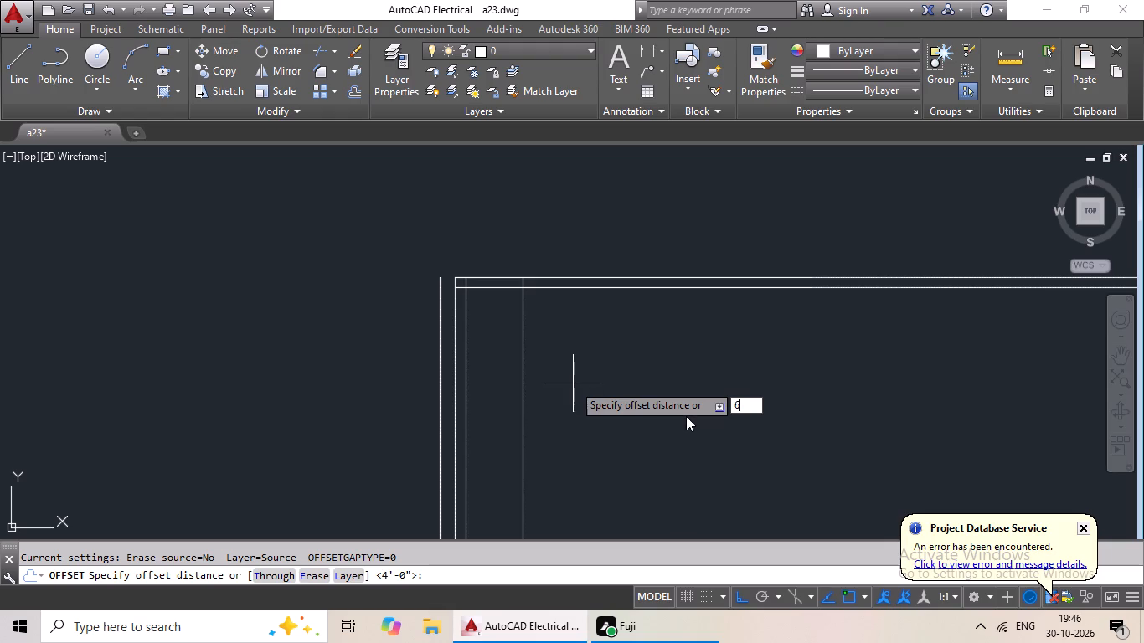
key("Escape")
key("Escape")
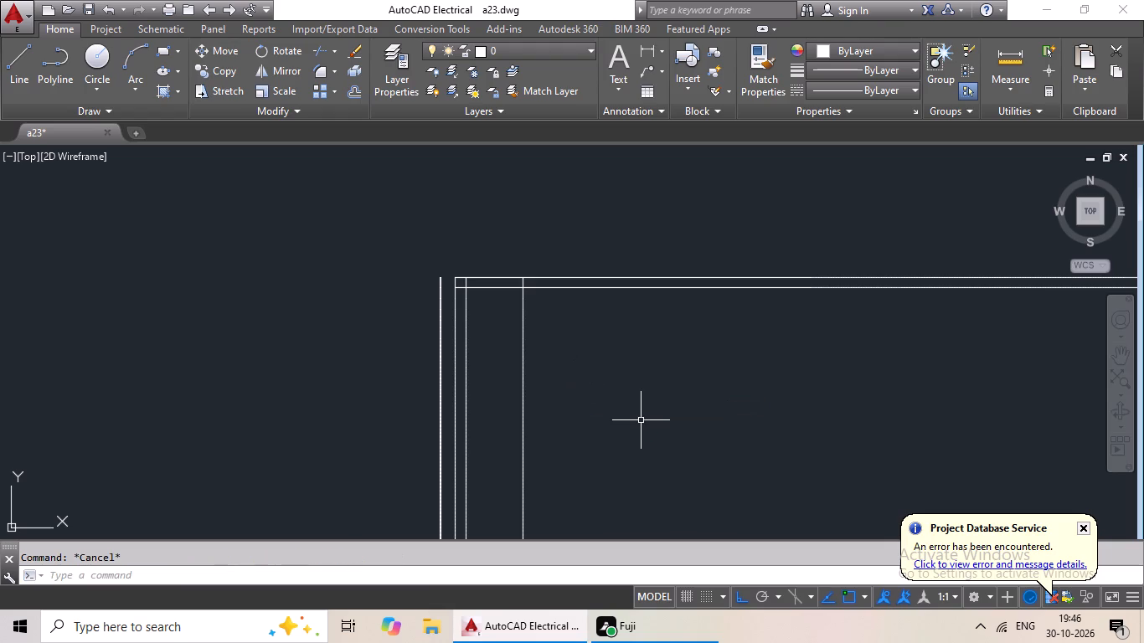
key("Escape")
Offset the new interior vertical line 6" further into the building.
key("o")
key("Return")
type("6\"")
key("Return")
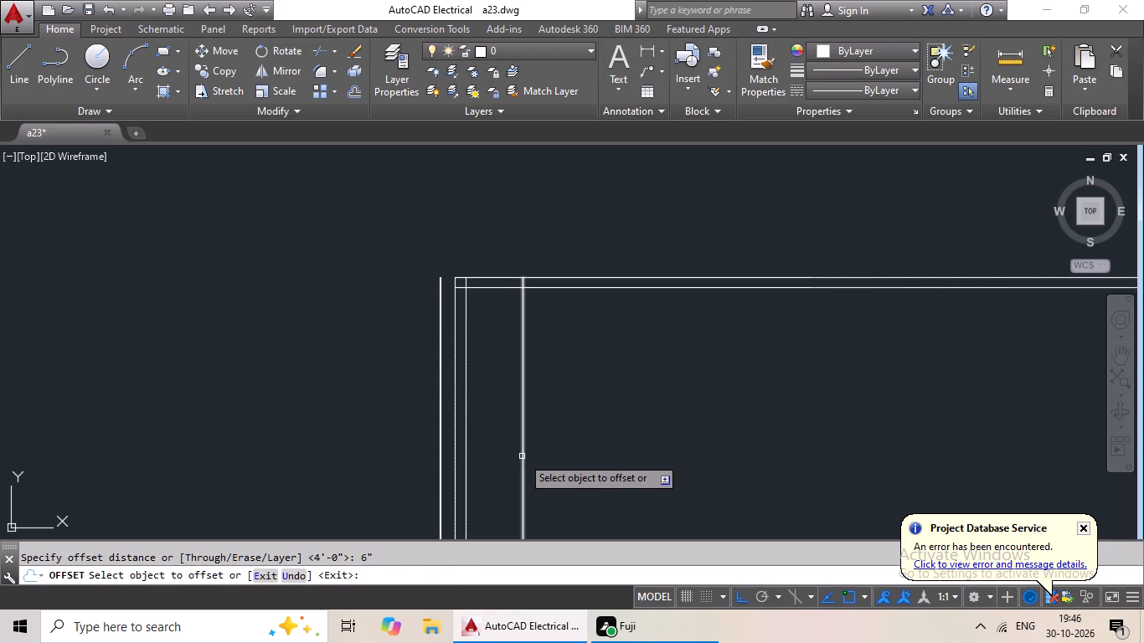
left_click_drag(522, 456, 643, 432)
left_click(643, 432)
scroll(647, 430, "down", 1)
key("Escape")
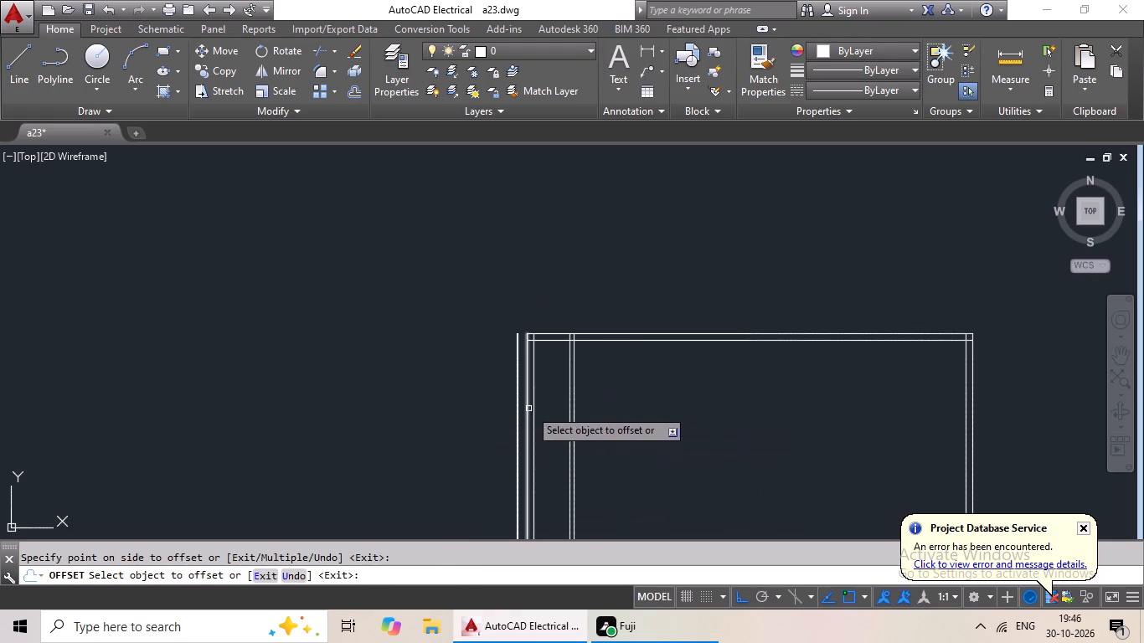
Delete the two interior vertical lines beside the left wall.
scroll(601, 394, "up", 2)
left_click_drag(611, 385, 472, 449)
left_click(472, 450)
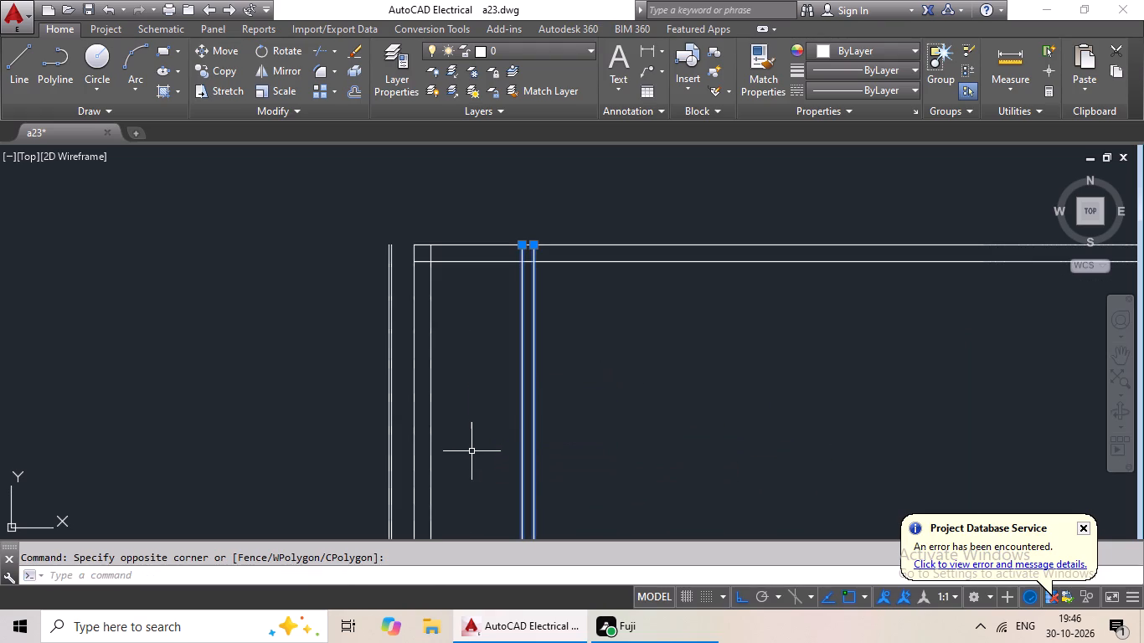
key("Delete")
Delete the two closely spaced vertical lines outside the left wall.
scroll(389, 391, "up", 3)
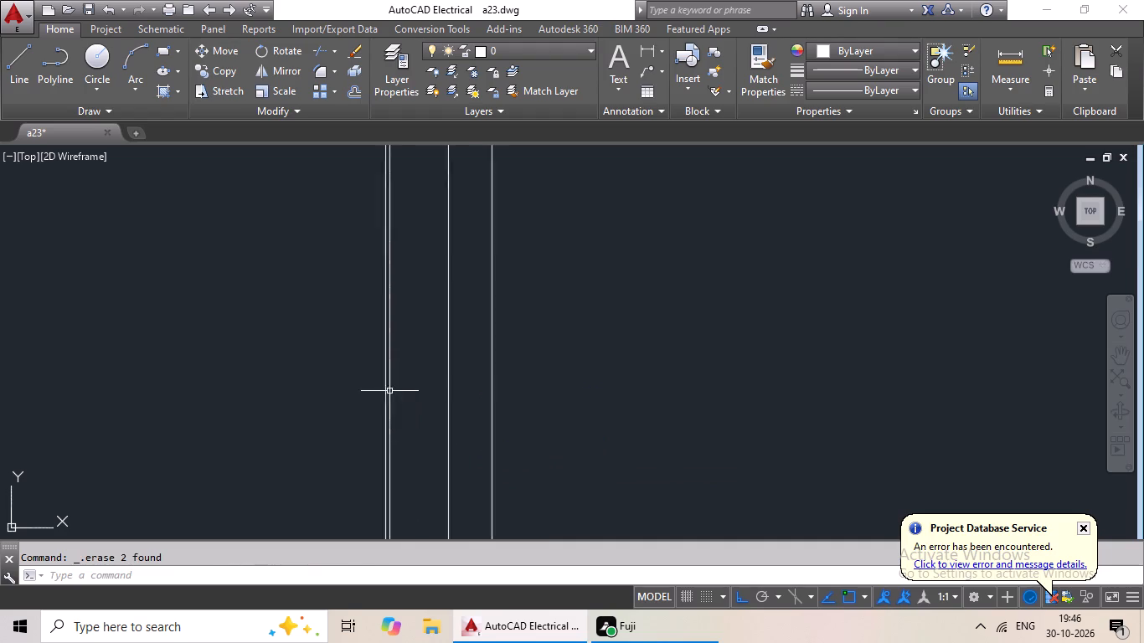
left_click_drag(420, 358, 312, 429)
key("Delete")
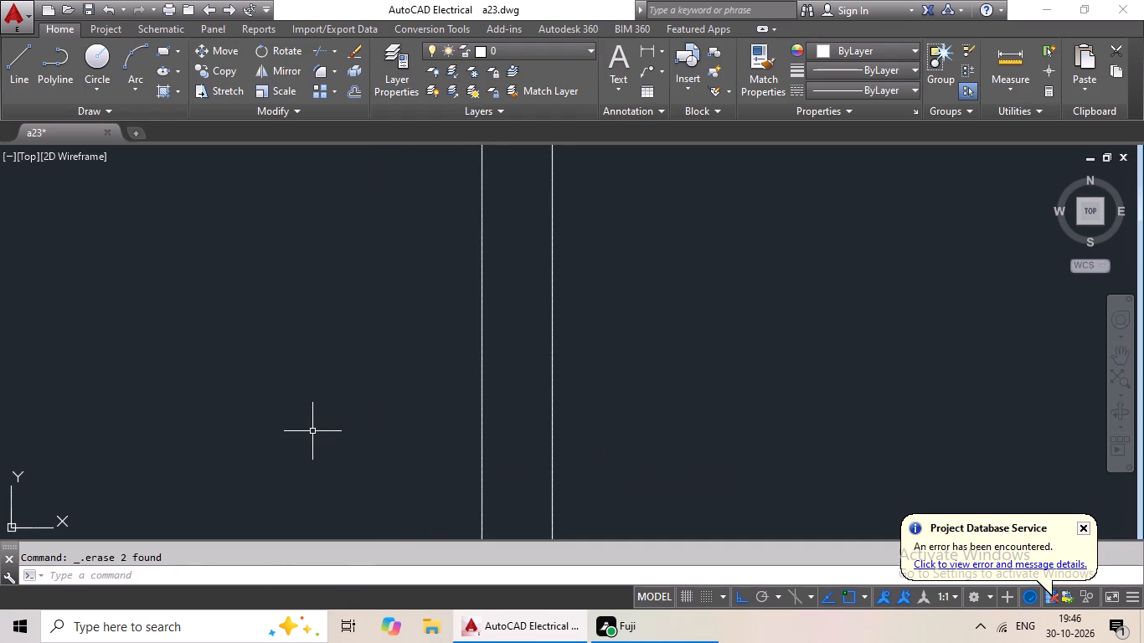
Offset the left wall's outer line 1' outward, away from the building.
scroll(451, 441, "down", 4)
middle_click(528, 361)
key("Escape")
key("Escape")
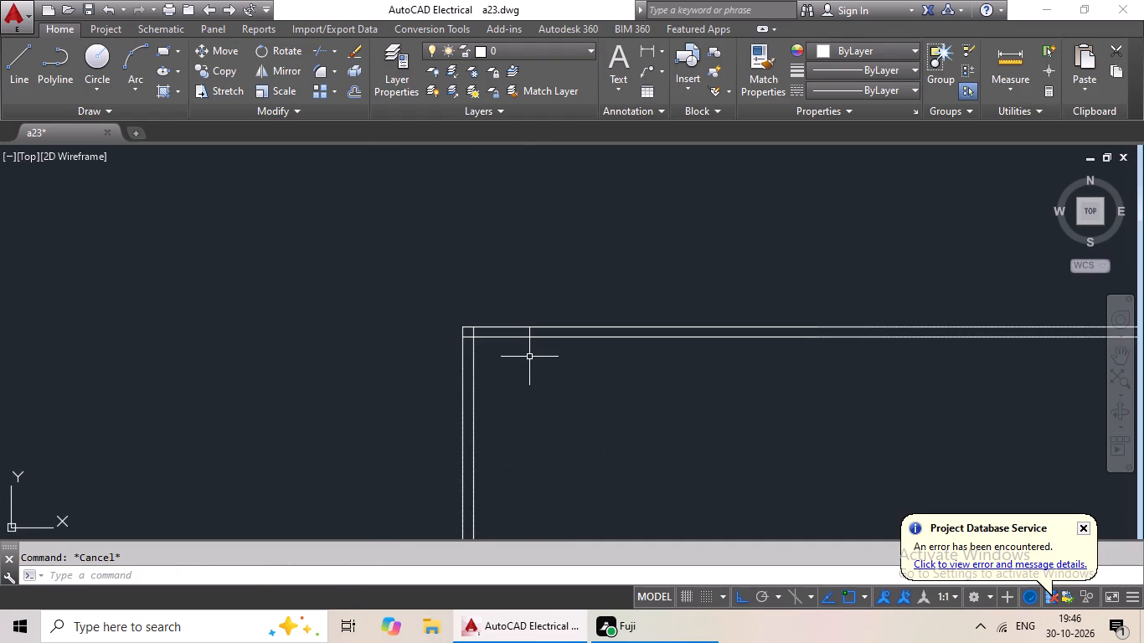
key("o")
key("Return")
type("1'")
key("Return")
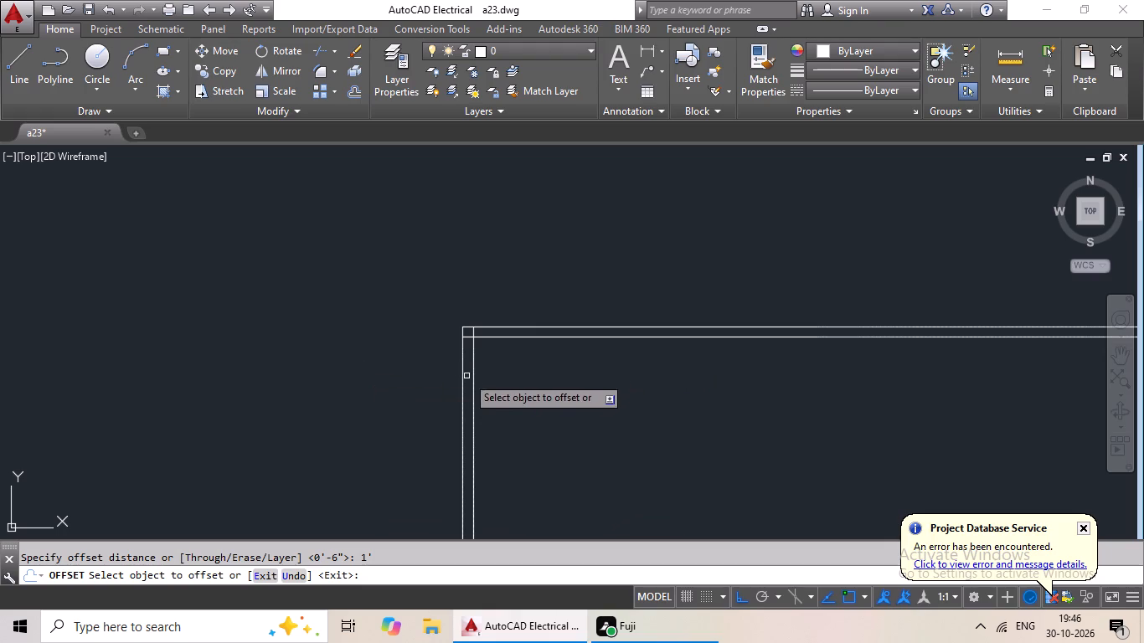
left_click_drag(461, 380, 350, 385)
left_click(249, 382)
middle_click_drag(349, 358, 393, 291)
key("Escape")
key("Escape")
key("Escape")
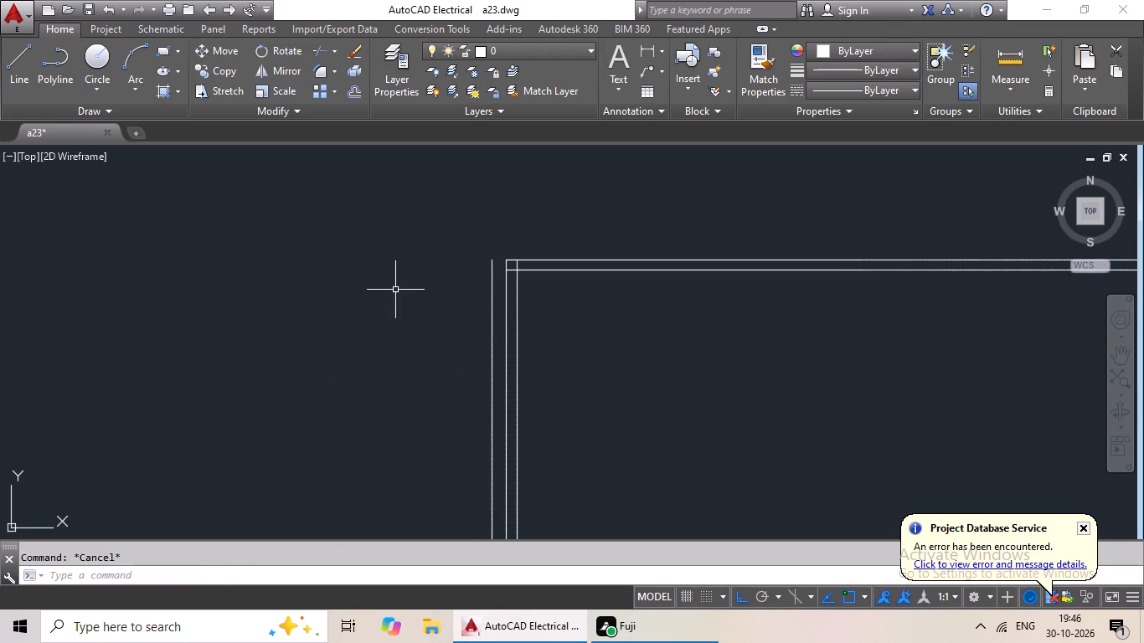
Offset the separate vertical line outside the left wall 6" further outward.
key("o")
key("Return")
key("1")
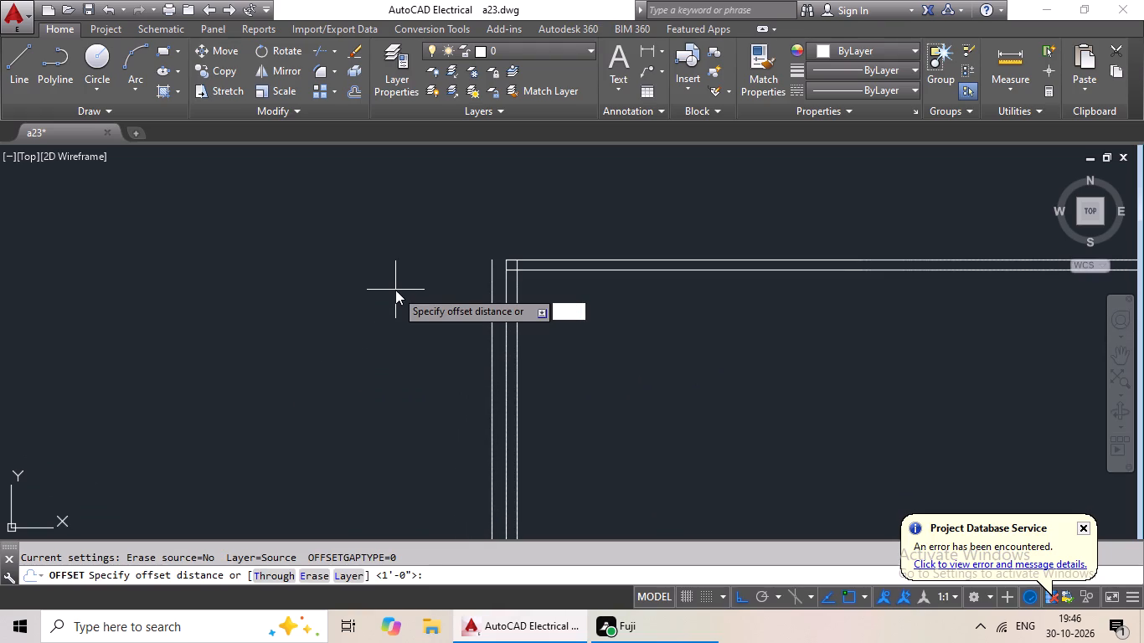
key("BackSpace")
key("6")
key("shift+quotedbl")
key("Return")
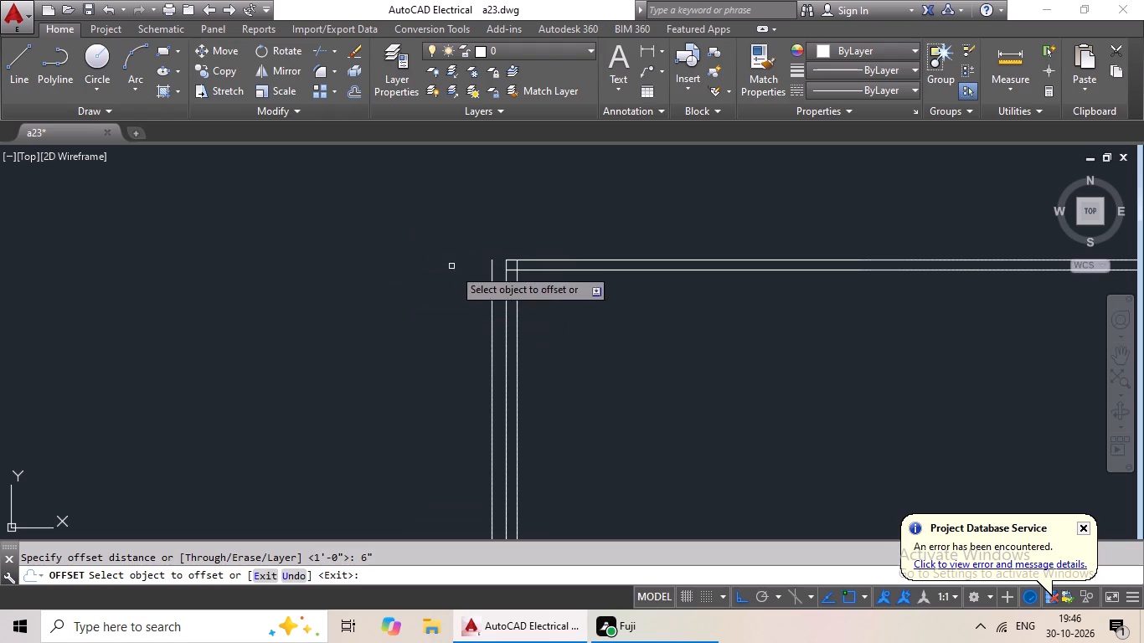
left_click_drag(492, 311, 446, 321)
left_click(399, 322)
scroll(615, 329, "down", 1)
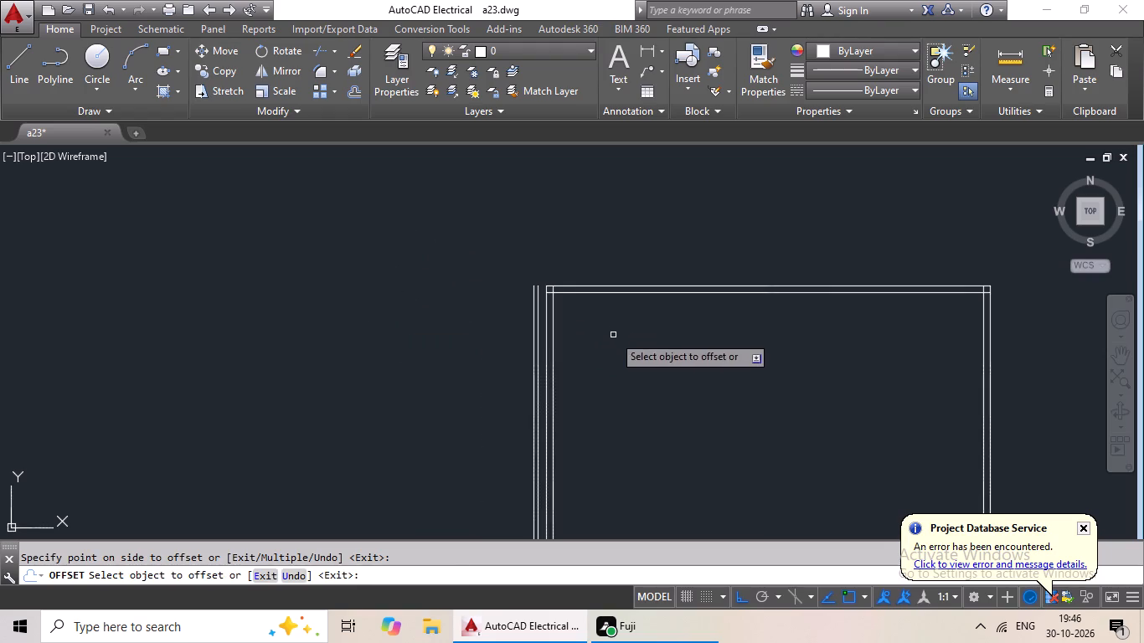
middle_click_drag(613, 335, 457, 327)
key("Escape")
key("Escape")
key("Escape")
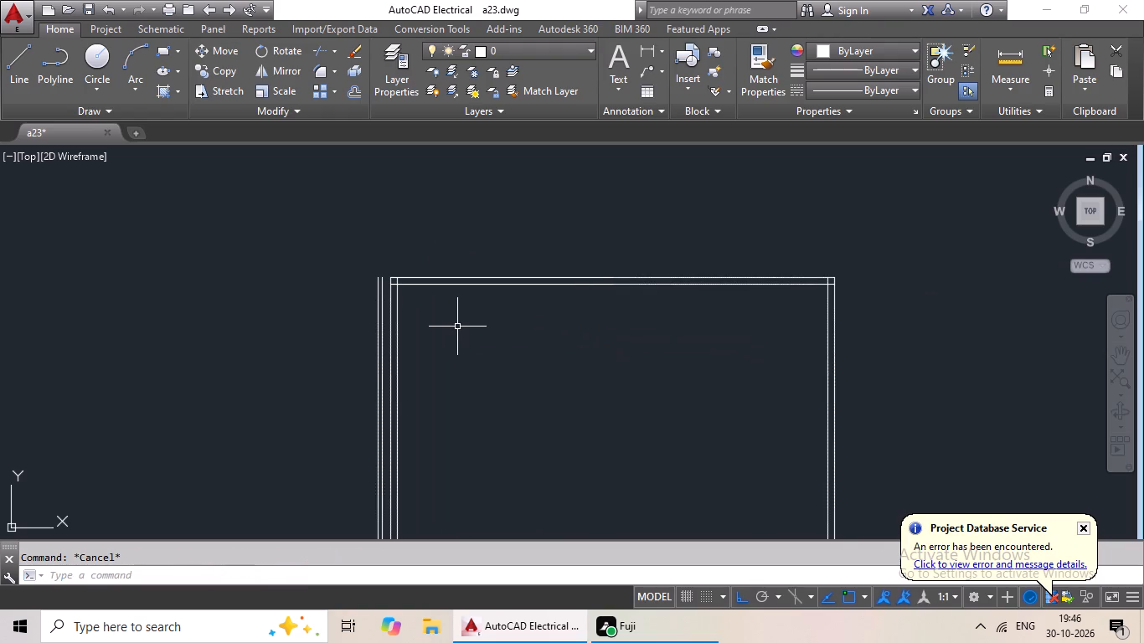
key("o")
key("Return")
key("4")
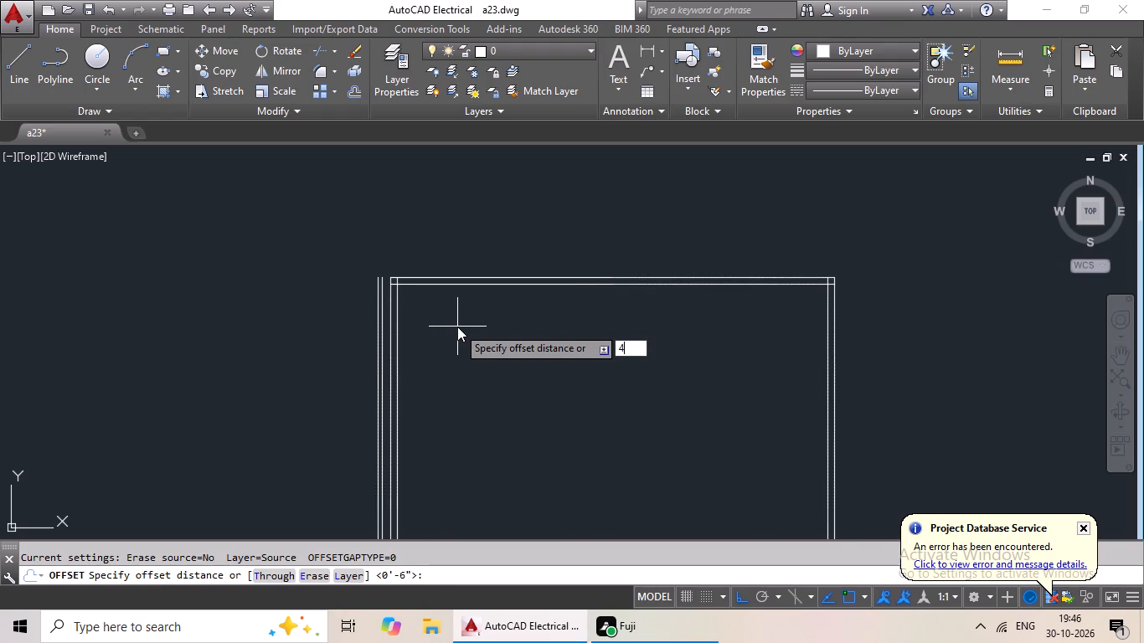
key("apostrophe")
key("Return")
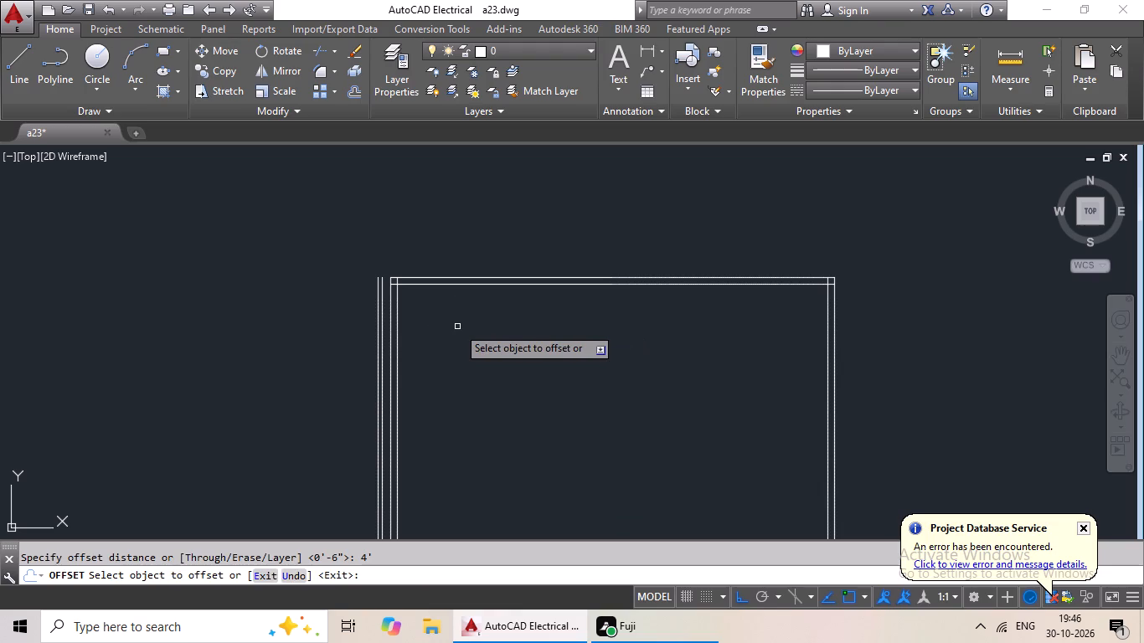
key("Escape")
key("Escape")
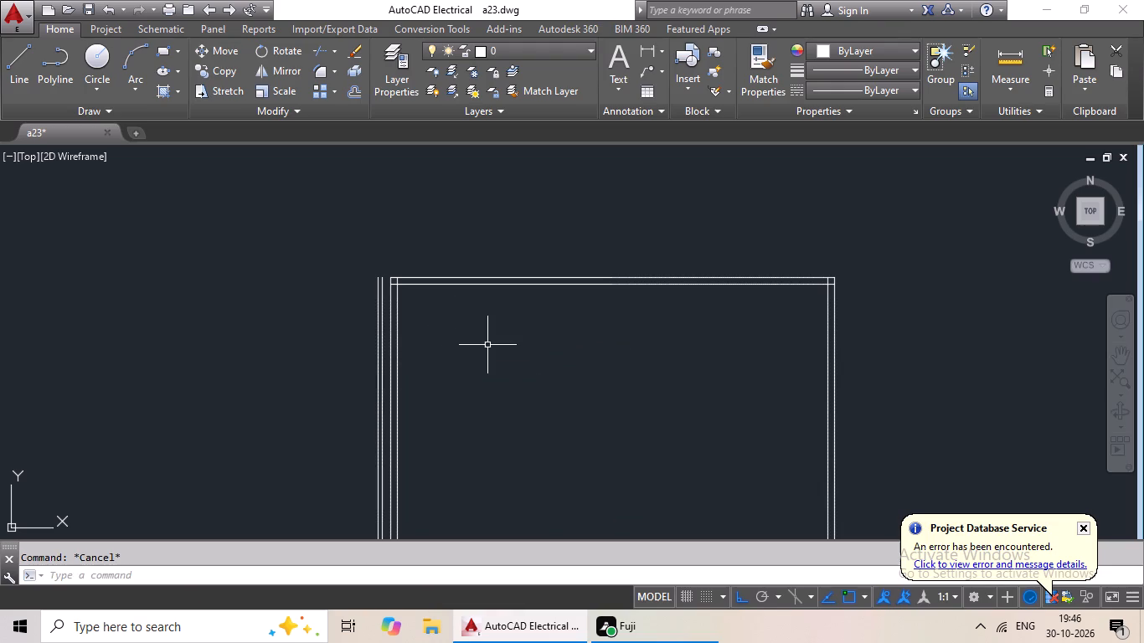
Offset the left wall's inner line 4' into the building.
key("o")
key("Return")
type("4'")
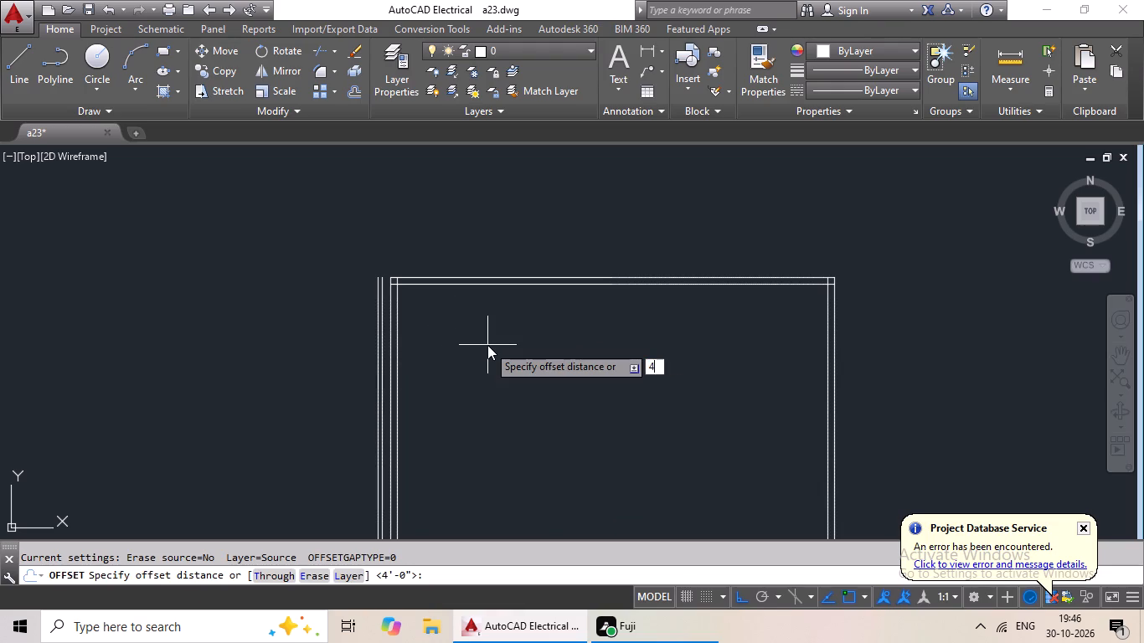
key("Return")
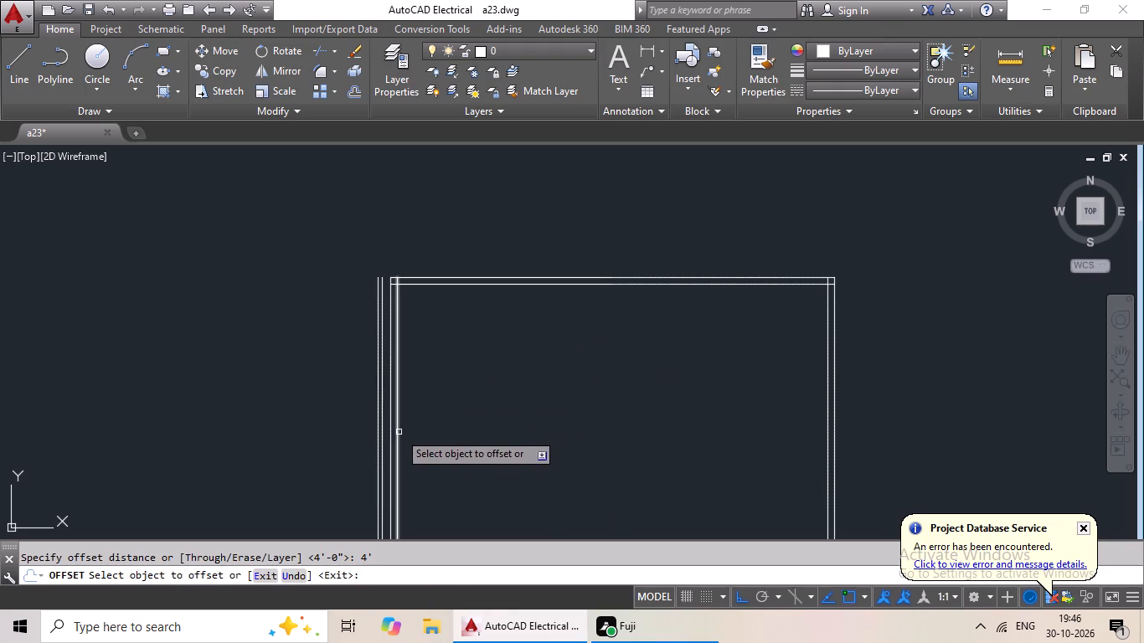
left_click_drag(397, 435, 484, 432)
left_click(528, 425)
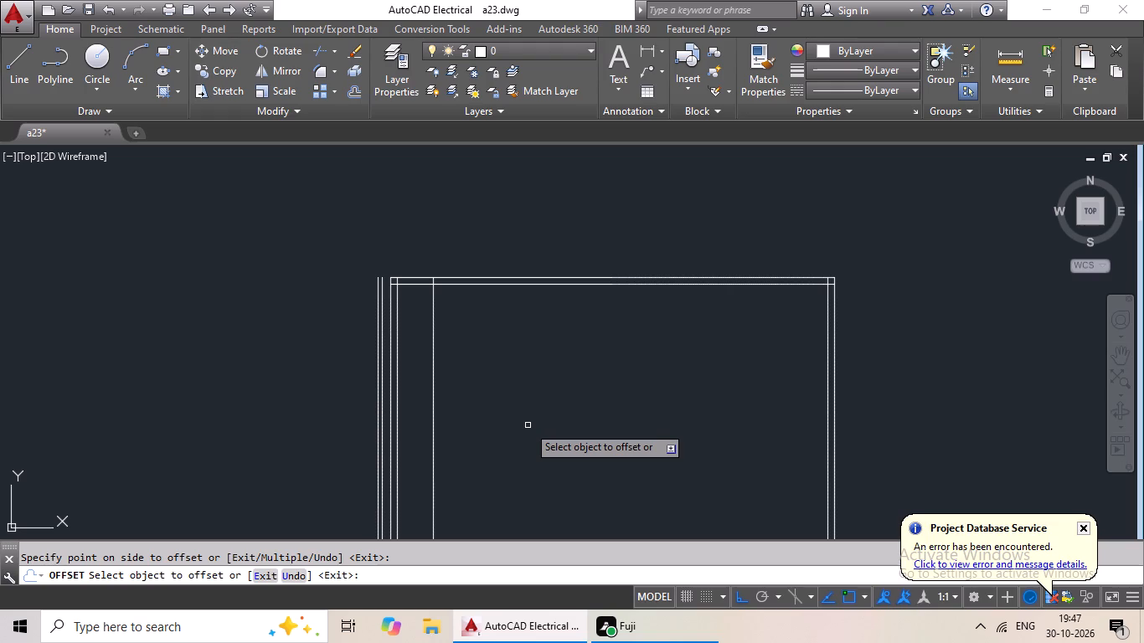
key("Escape")
key("Escape")
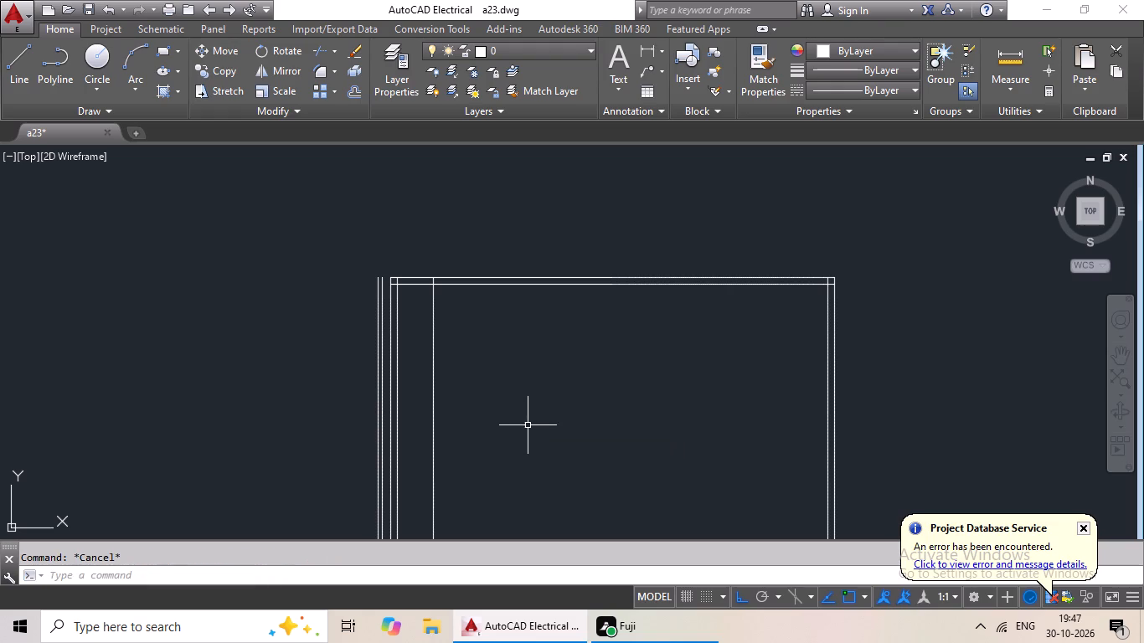
Offset the interior vertical line beside the left wall 6" further into the building.
key("o")
key("Return")
type("6\"")
key("Return")
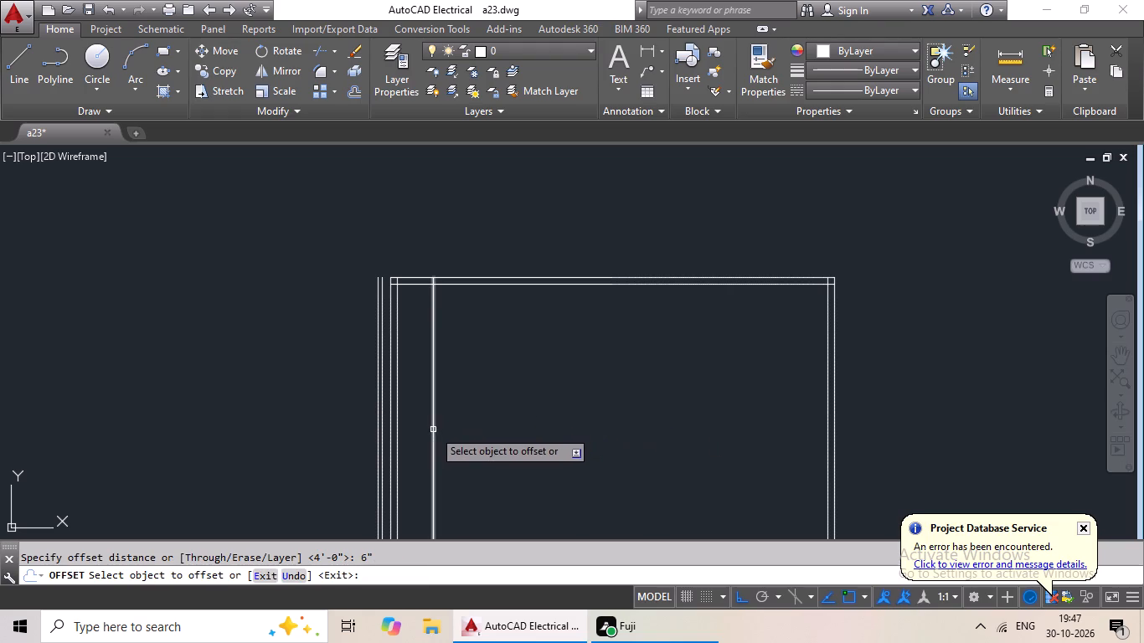
left_click(433, 430)
left_click(504, 410)
scroll(540, 396, "down", 3)
middle_click_drag(545, 394, 544, 358)
scroll(512, 378, "up", 4)
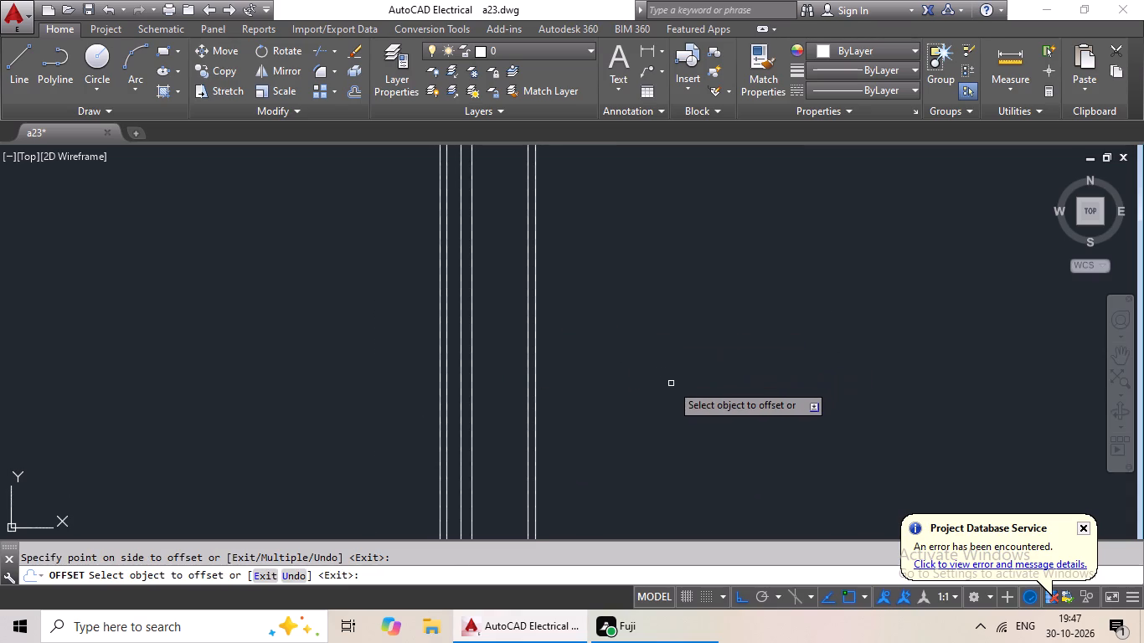
scroll(650, 380, "down", 1)
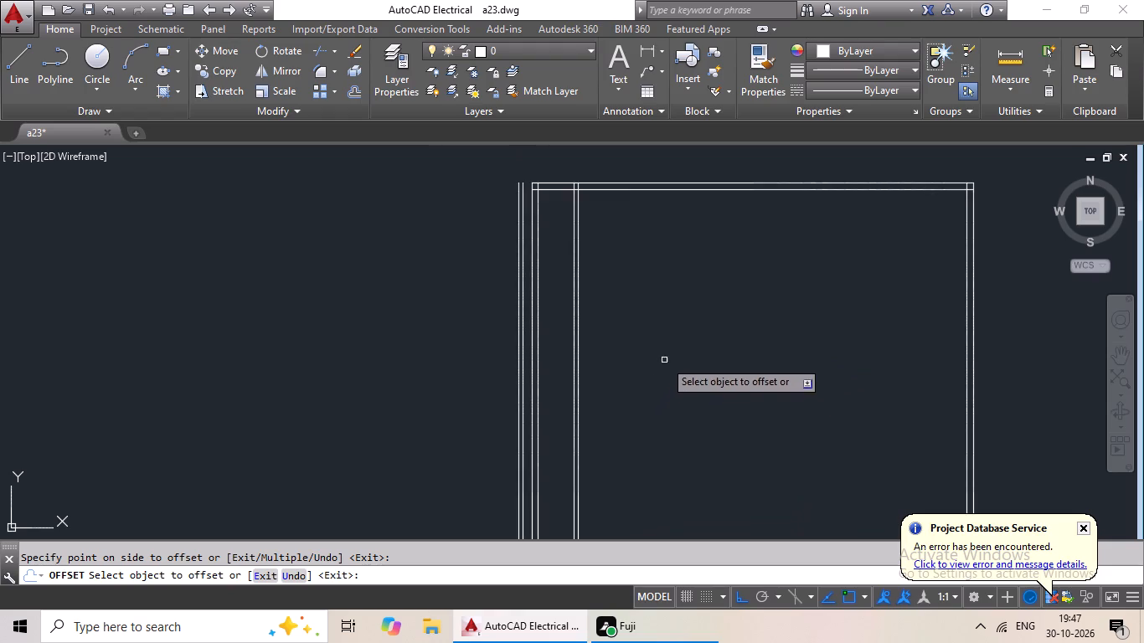
middle_click_drag(661, 359, 580, 403)
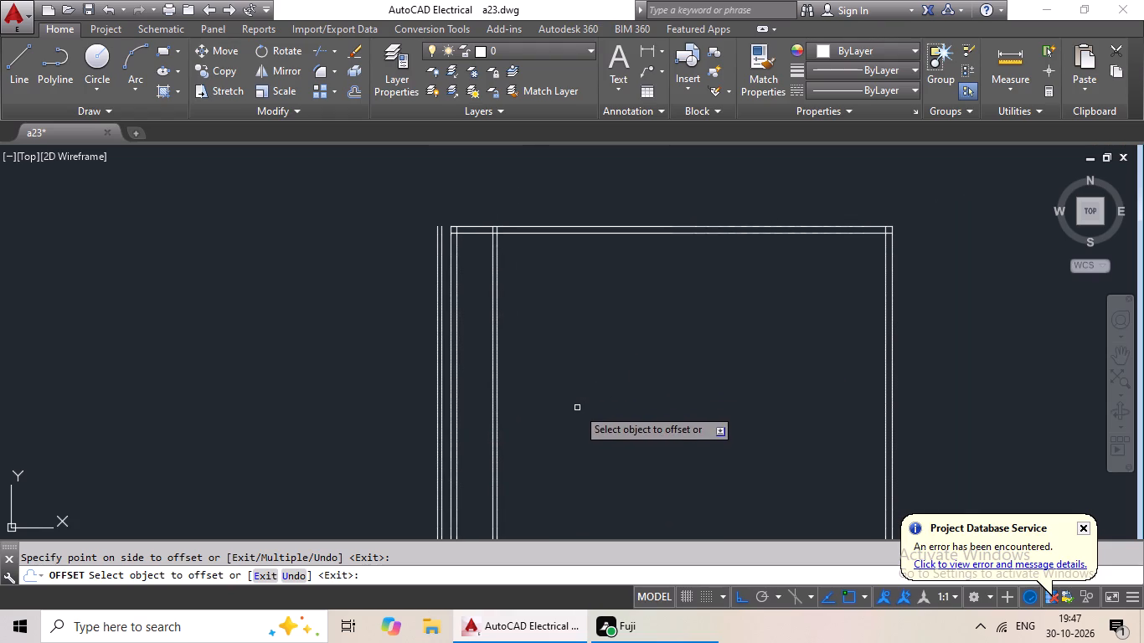
key("Escape")
Offset the top wall's inner line 5' down into the building.
key("o")
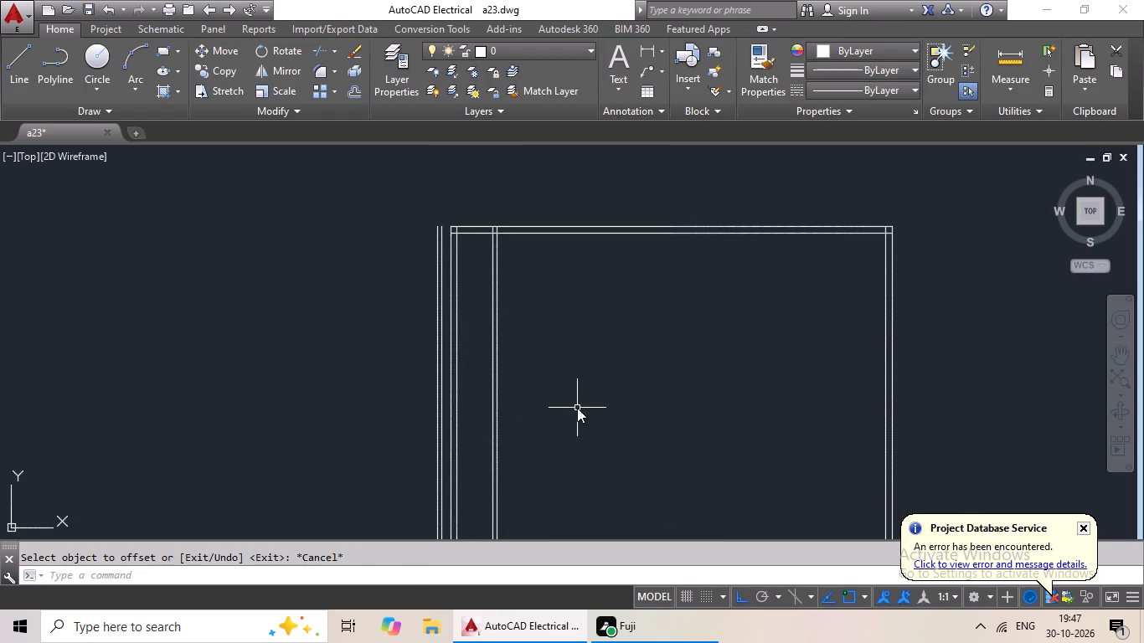
key("Return")
type("5'")
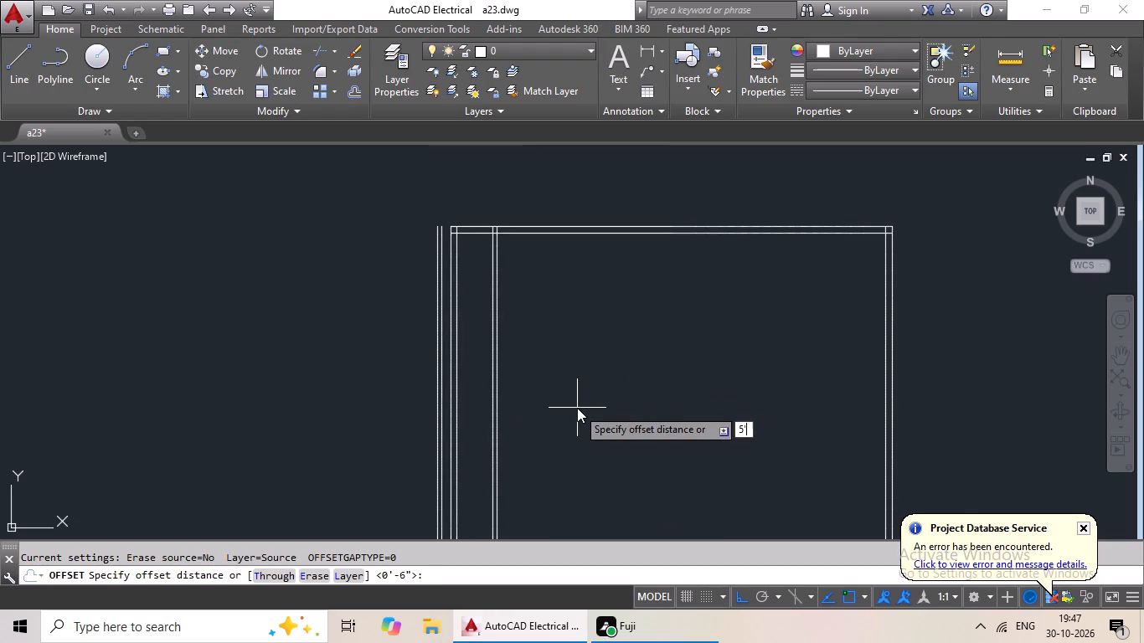
key("Return")
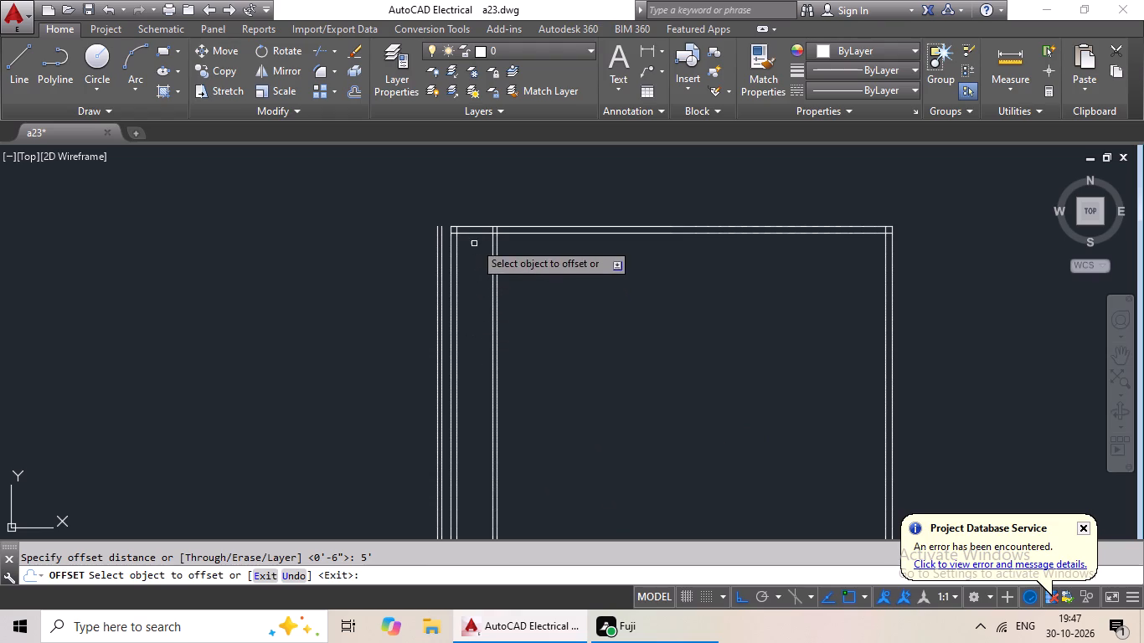
left_click(473, 234)
left_click(480, 314)
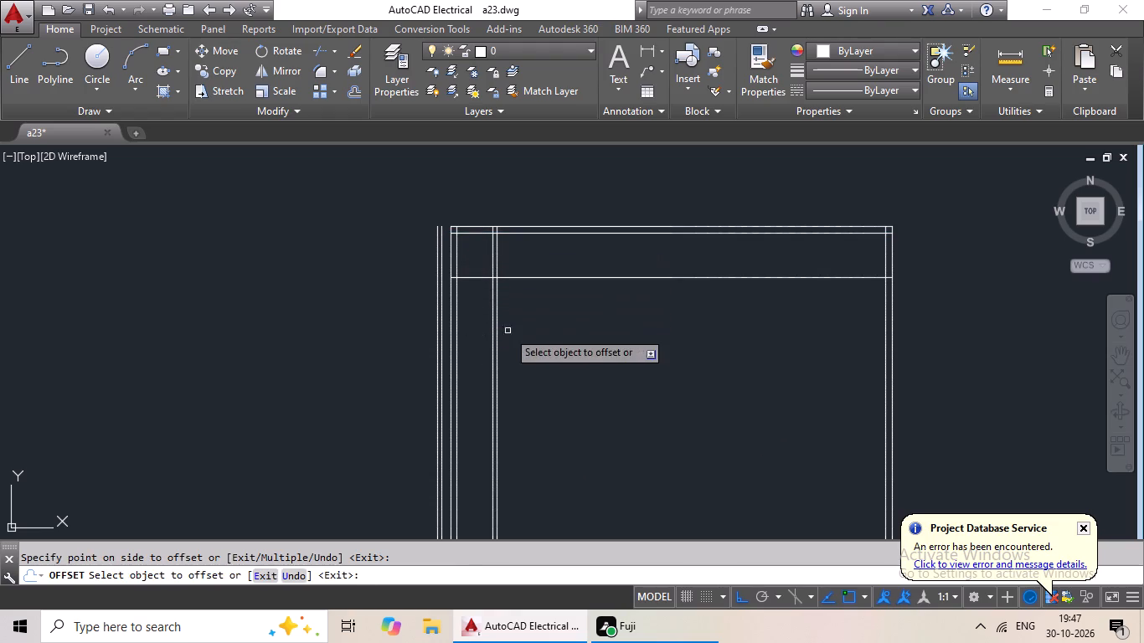
key("Escape")
key("Escape")
Extend the horizontal partition line below the top wall out to the outermost vertical line beyond the left wall.
key("e")
type("x")
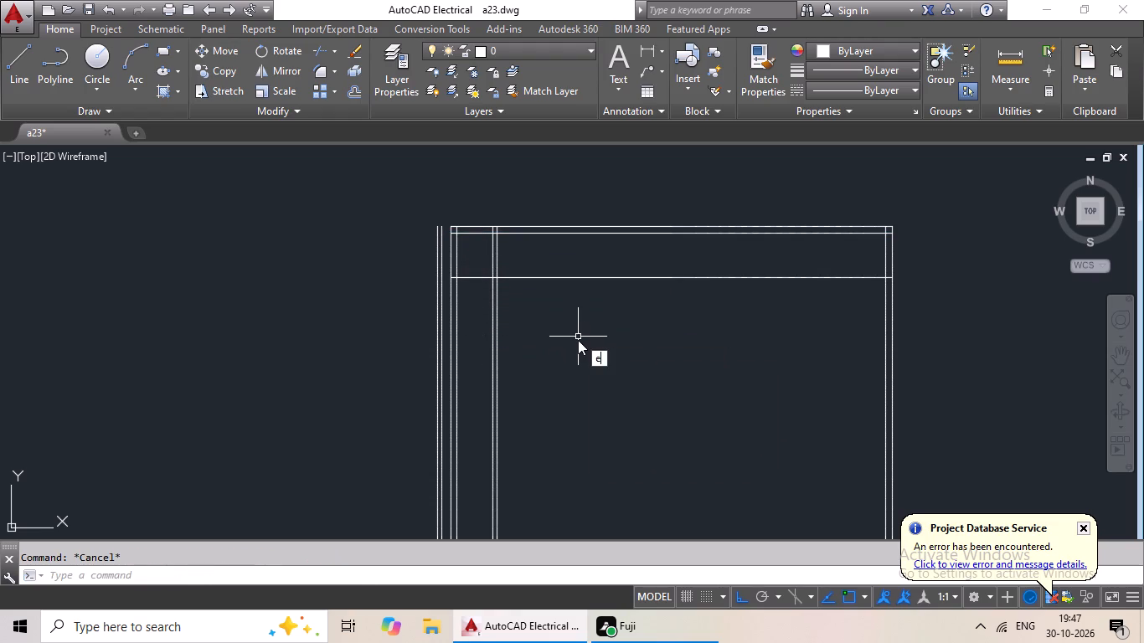
key("space")
key("space")
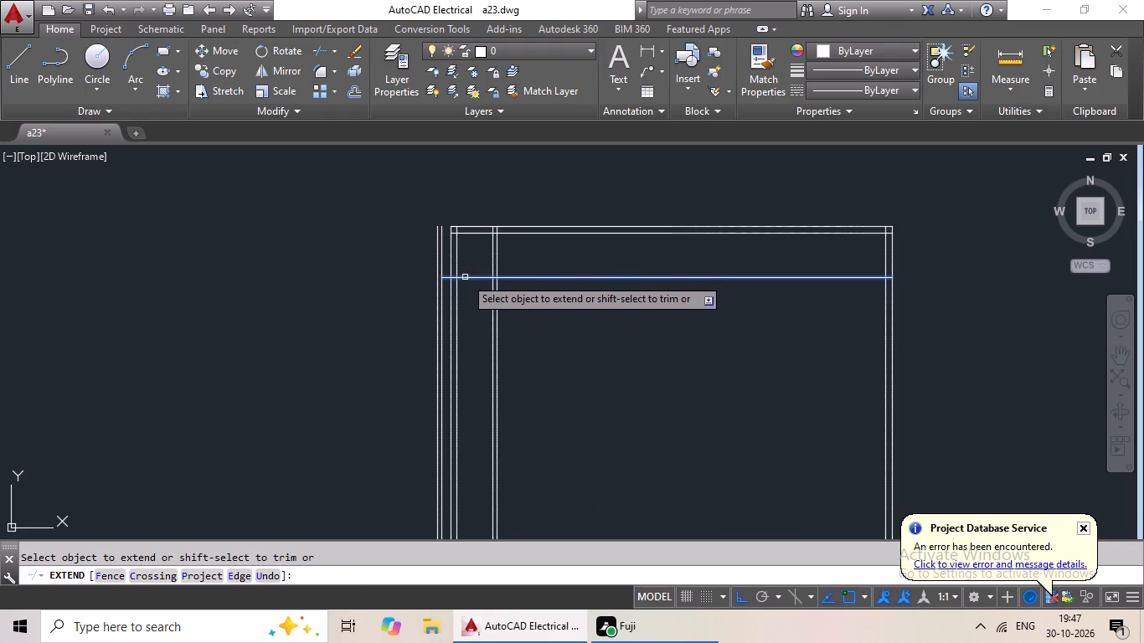
left_click(464, 278)
left_click(464, 278)
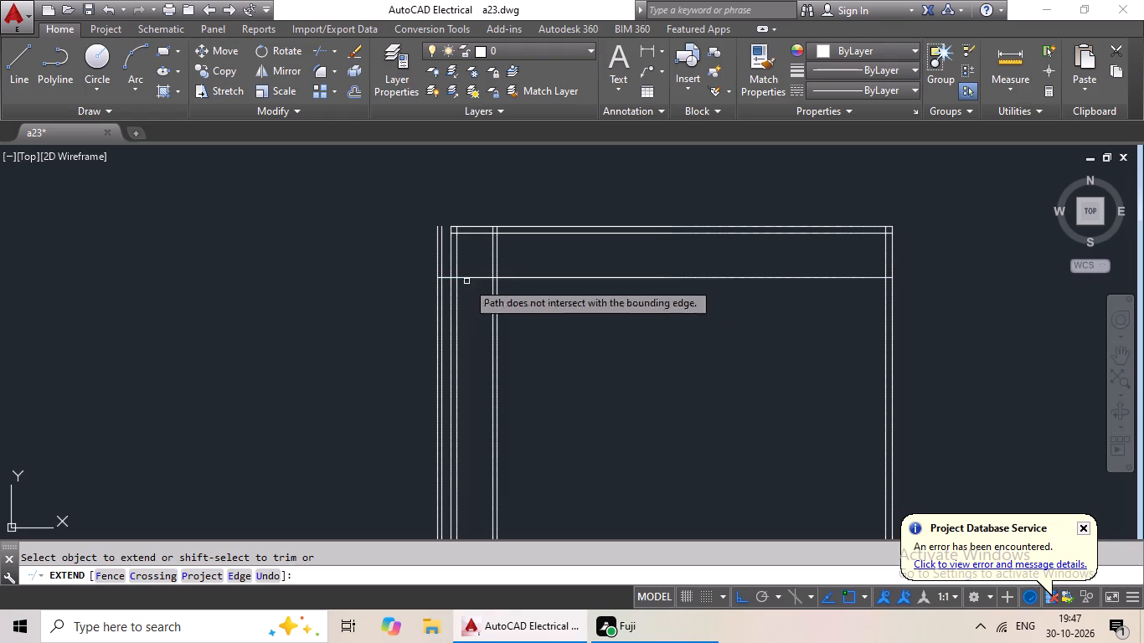
key("Escape")
key("Escape")
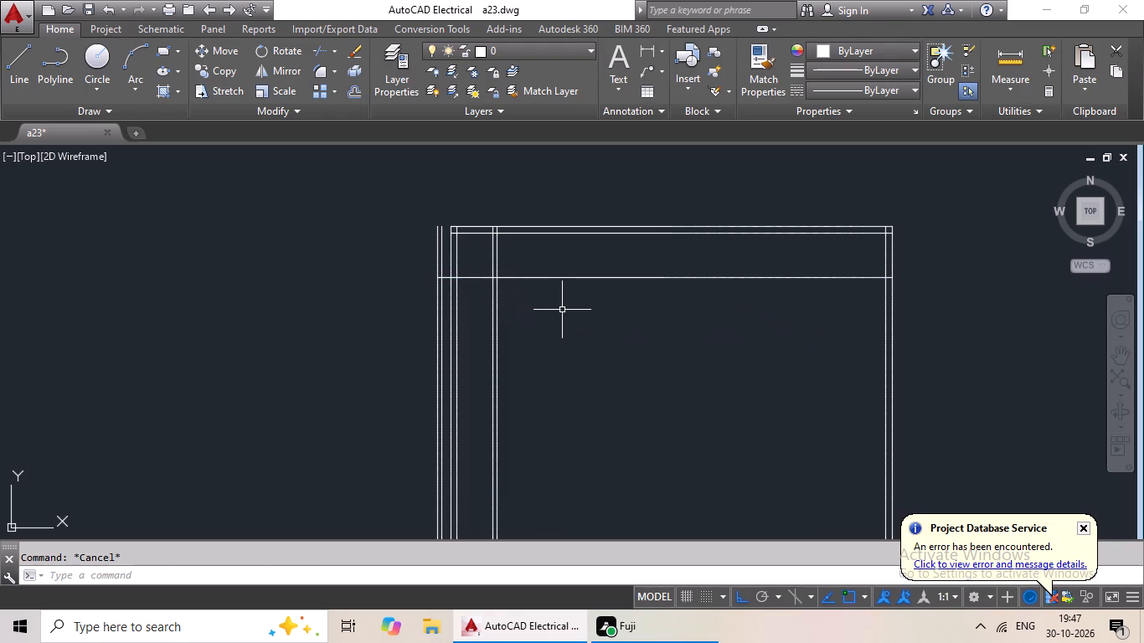
Offset the horizontal partition line below the top wall 6" further down into the building.
key("o")
key("Return")
key("6")
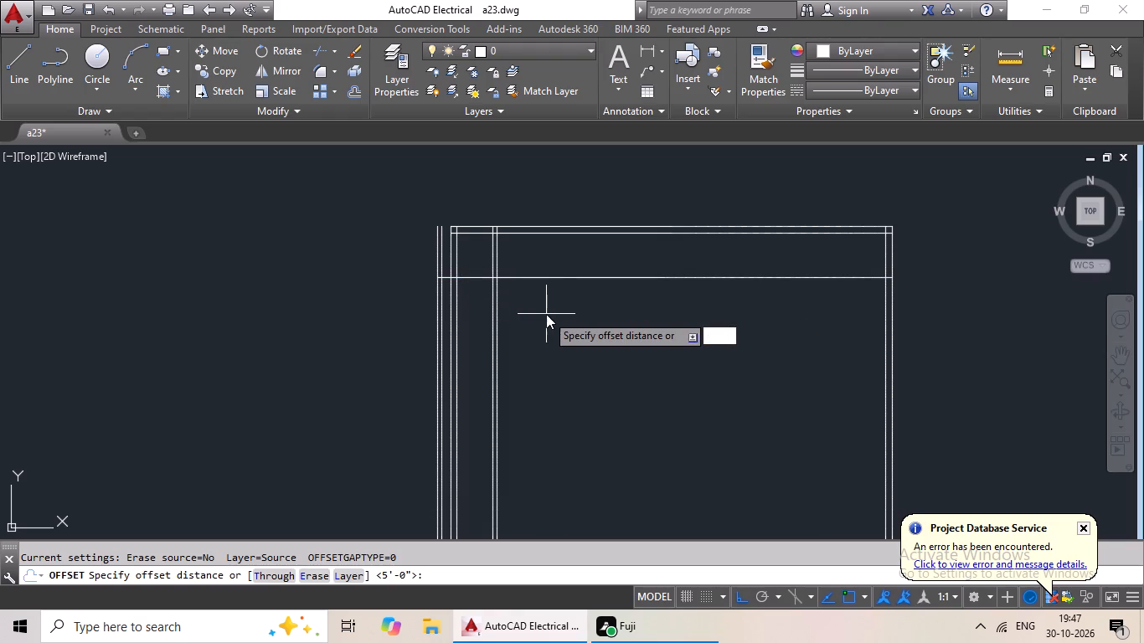
key("shift+quotedbl")
key("Return")
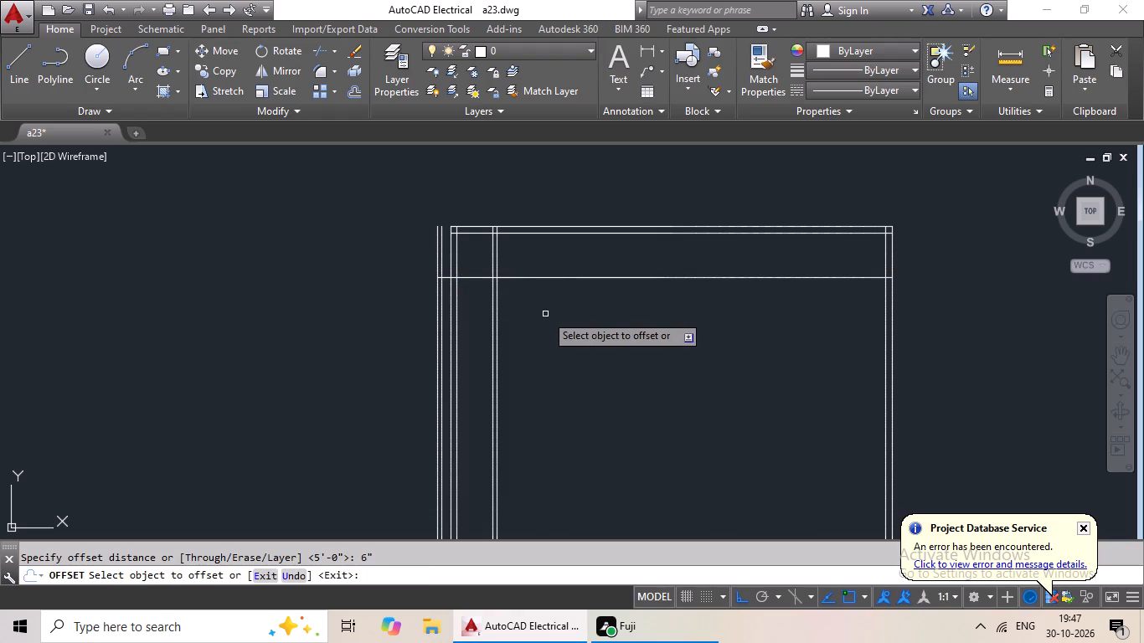
left_click(474, 279)
left_click(477, 300)
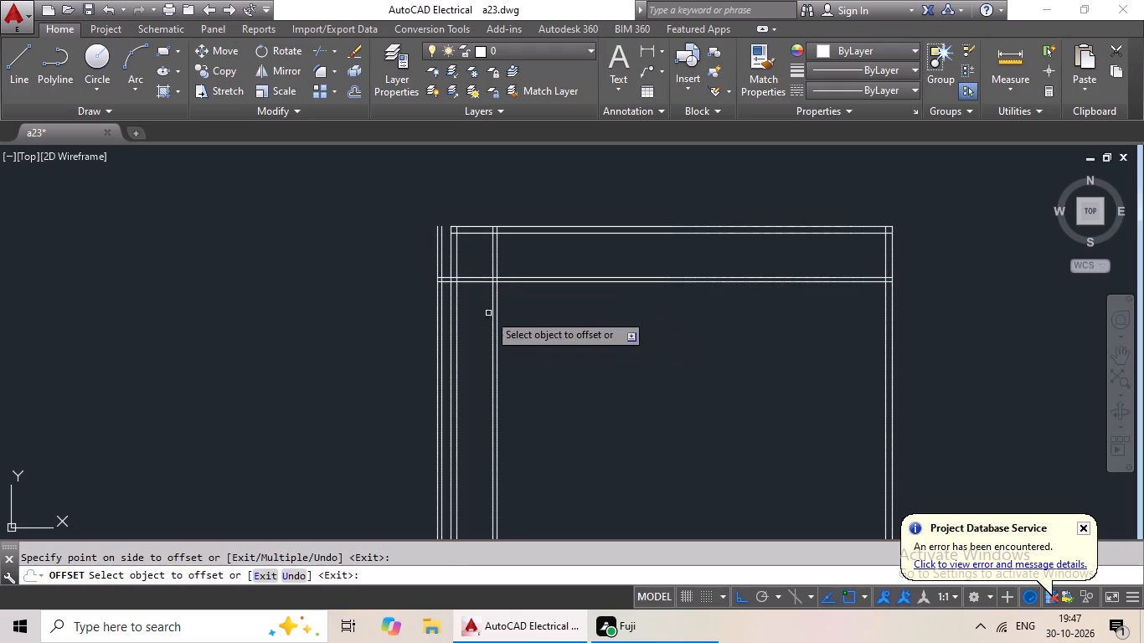
scroll(568, 316, "down", 1)
middle_click_drag(582, 321, 482, 352)
key("Escape")
key("Escape")
key("Escape")
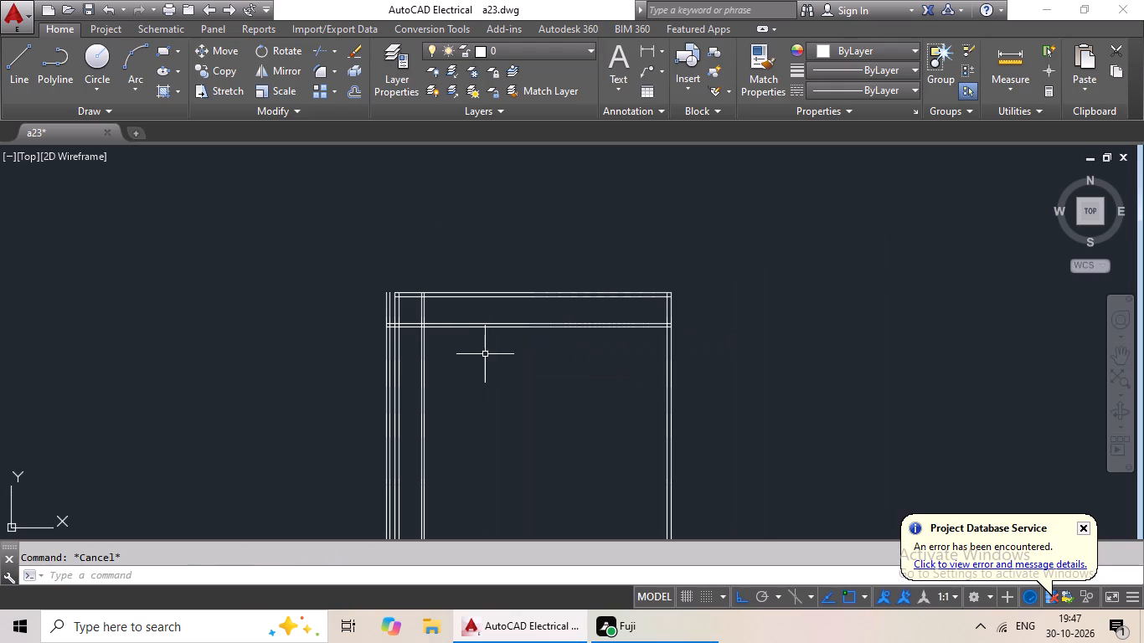
Trim both horizontal partition lines between the interior vertical partition and the right wall.
key("t")
key("r")
key("space")
key("space")
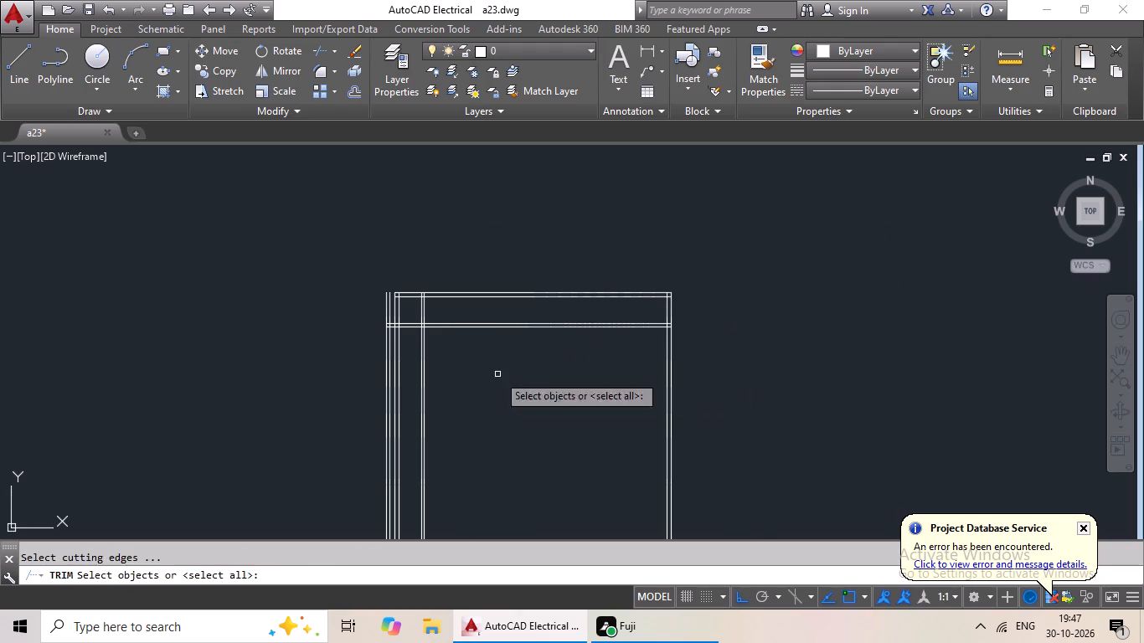
scroll(487, 322, "up", 2)
left_click_drag(504, 300, 461, 403)
left_click(461, 403)
scroll(542, 383, "down", 1)
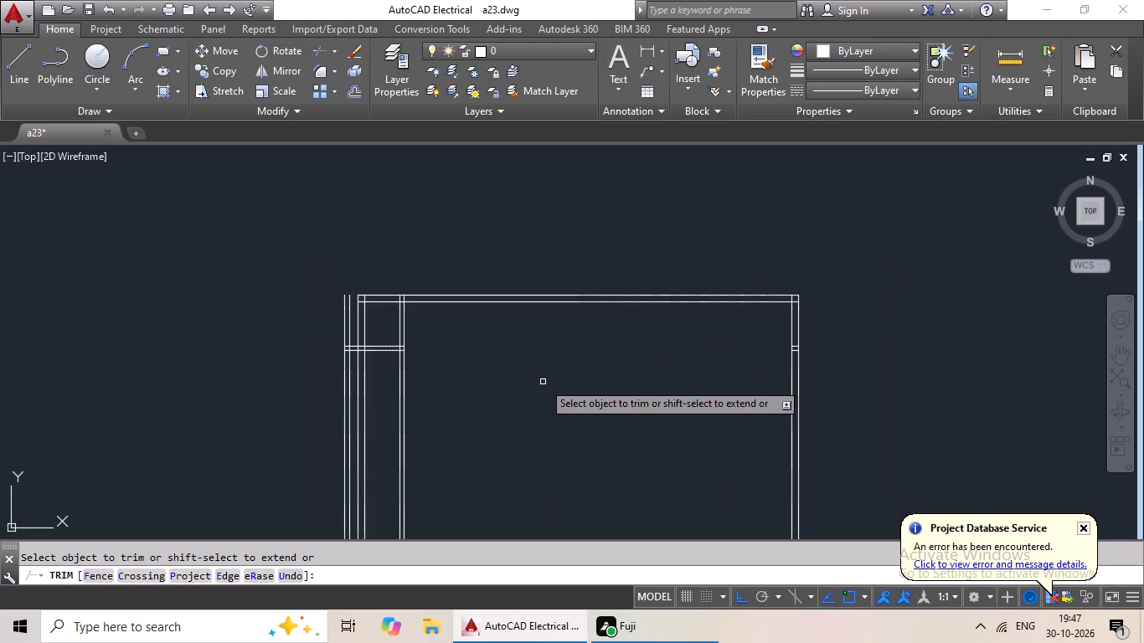
middle_click_drag(543, 382, 664, 385)
key("Escape")
key("Escape")
Erase the two leftover horizontal partition segments inside the right wall.
middle_click_drag(731, 382, 446, 393)
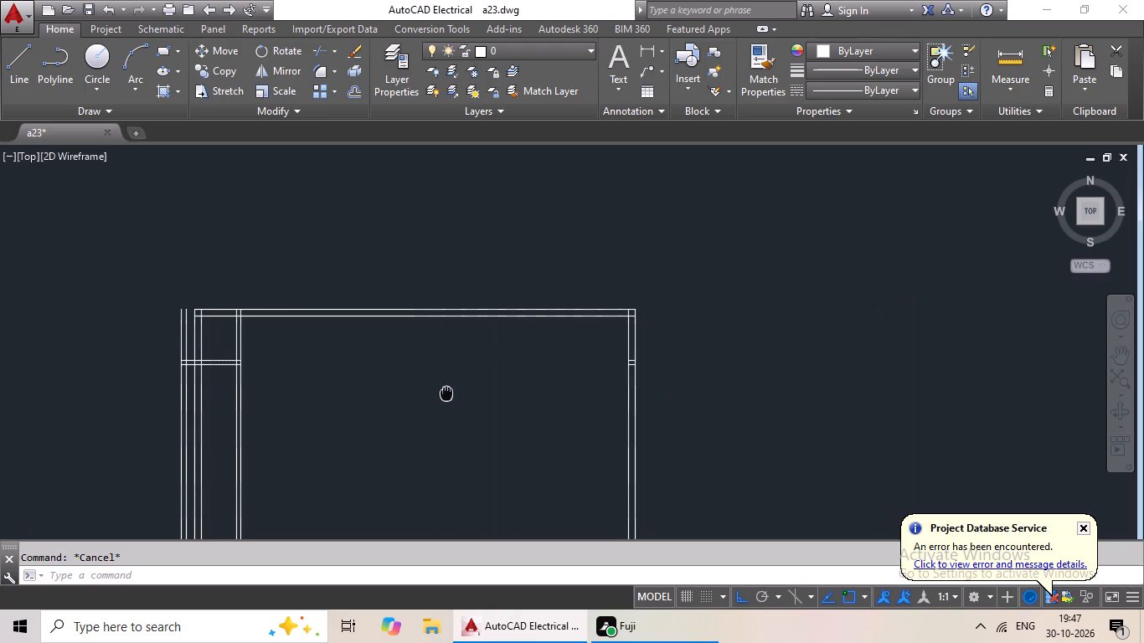
key("Escape")
scroll(603, 360, "up", 5)
middle_click_drag(804, 367, 410, 375)
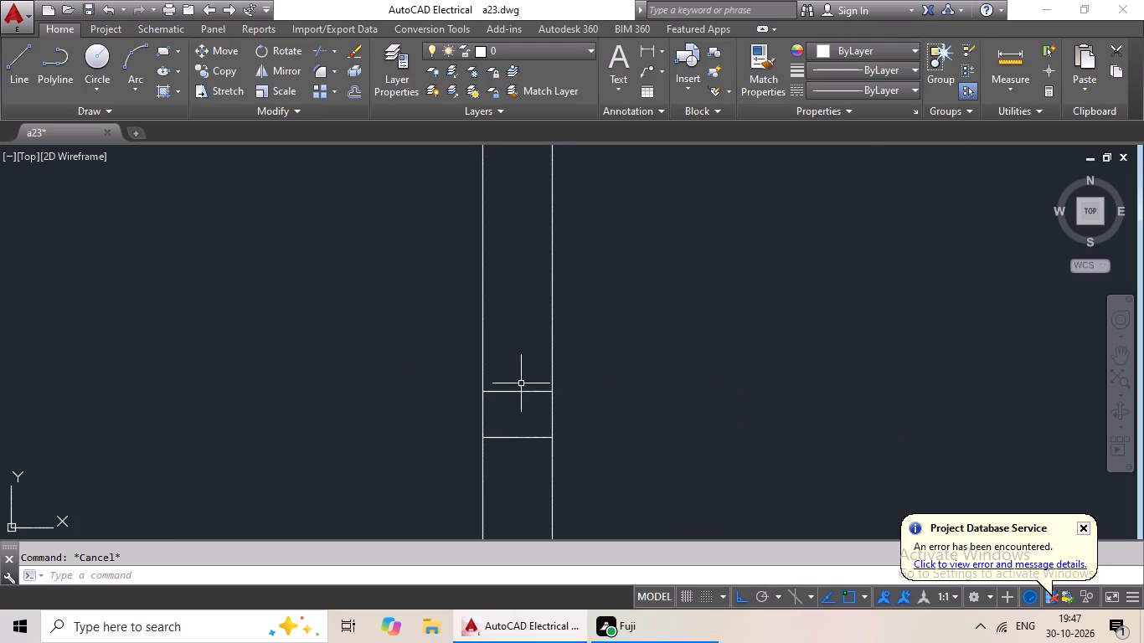
middle_click_drag(518, 418, 521, 352)
scroll(521, 352, "up", 2)
left_click_drag(546, 157, 526, 326)
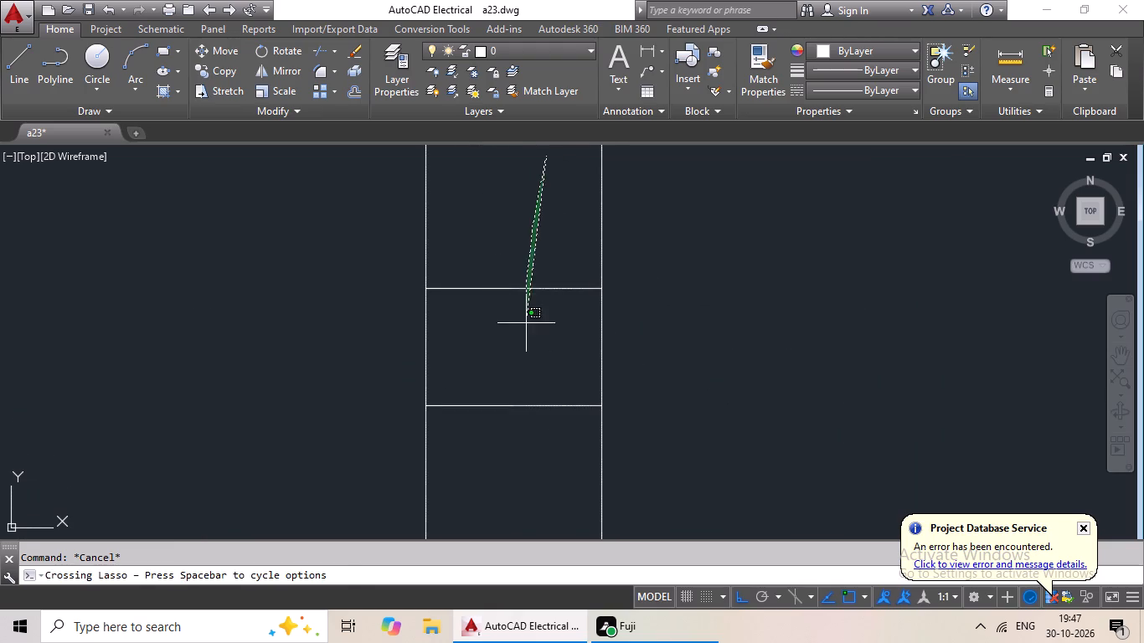
left_click_drag(526, 326, 512, 466)
key("Delete")
scroll(528, 440, "down", 4)
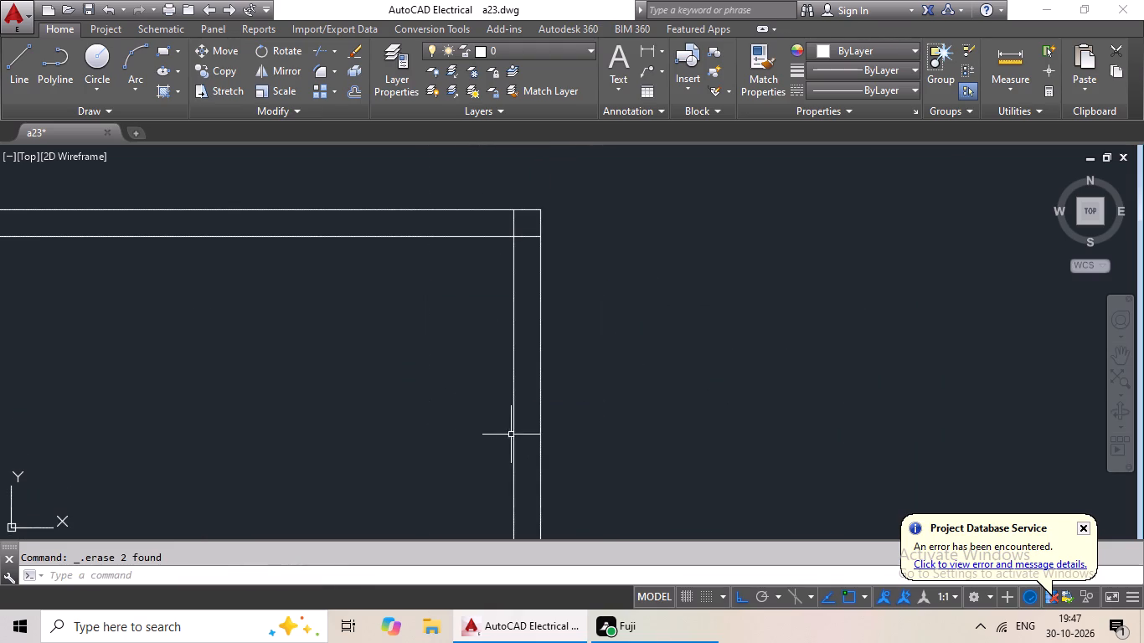
Extend the top wall's outer and inner lines to the outermost vertical line beyond the left wall.
middle_click_drag(238, 341, 550, 349)
scroll(420, 355, "down", 3)
middle_click_drag(398, 352, 631, 362)
key("Escape")
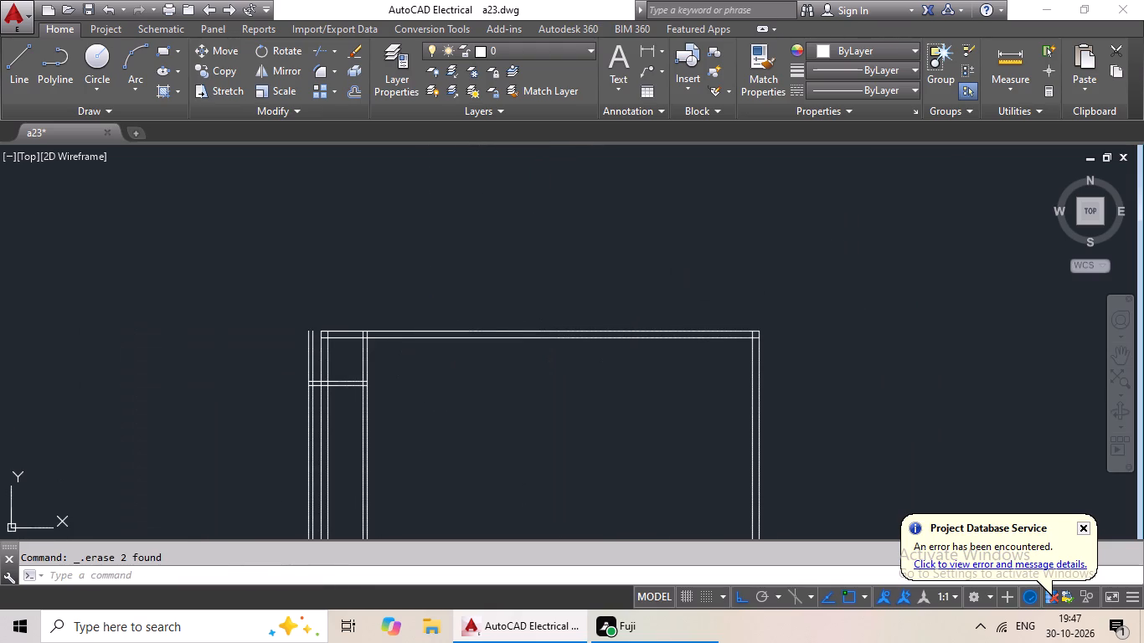
type("ex")
key("space")
key("space")
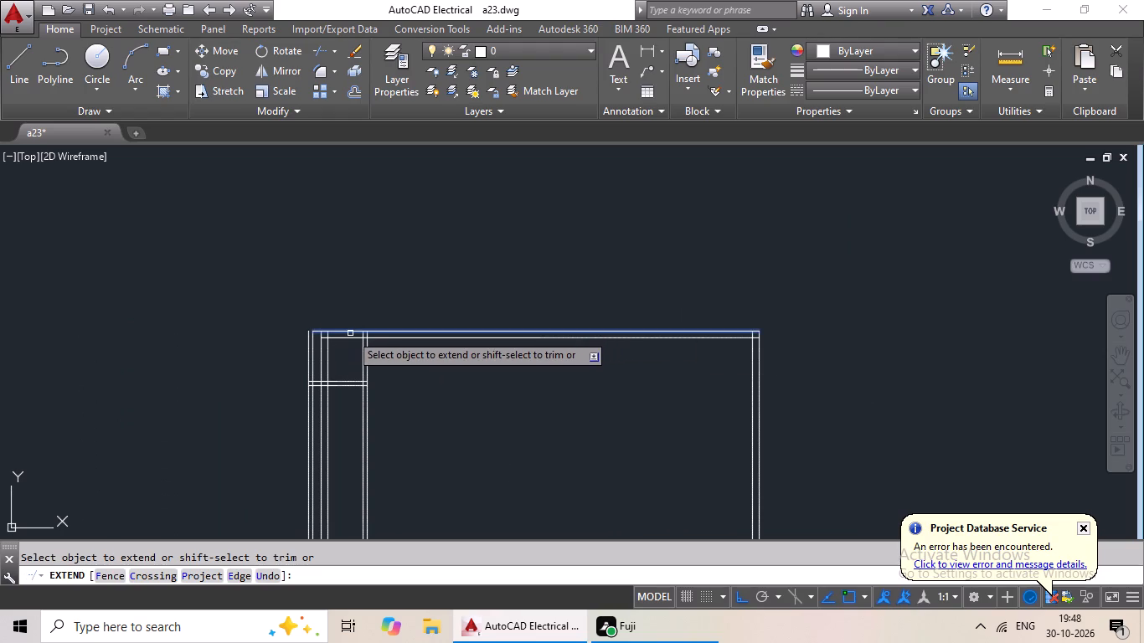
left_click(331, 332)
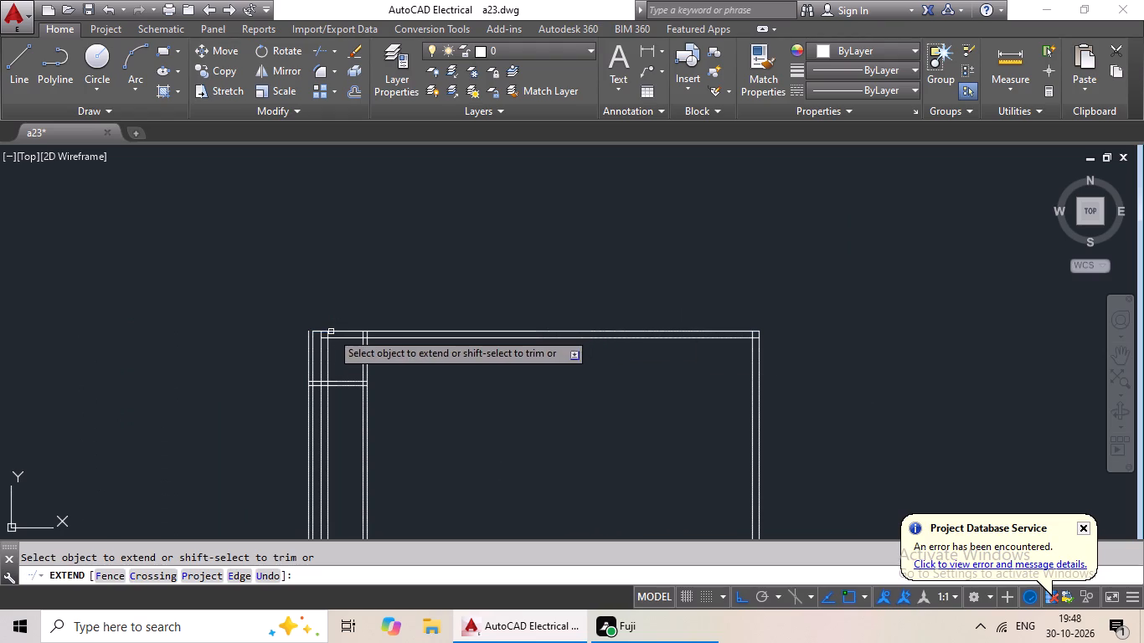
left_click(315, 333)
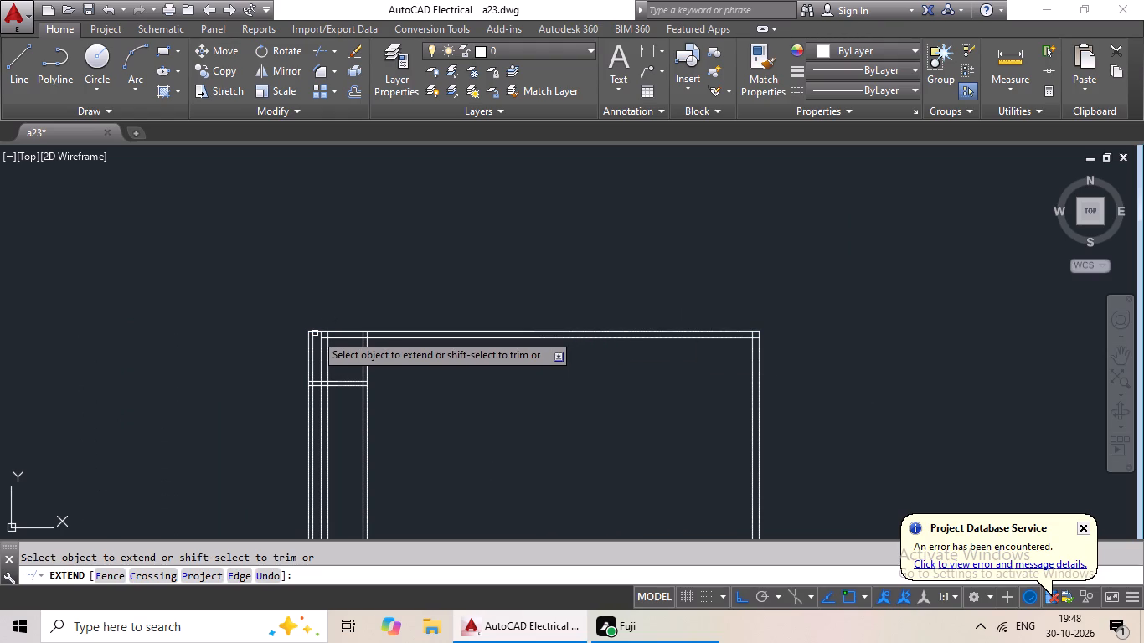
left_click(329, 335)
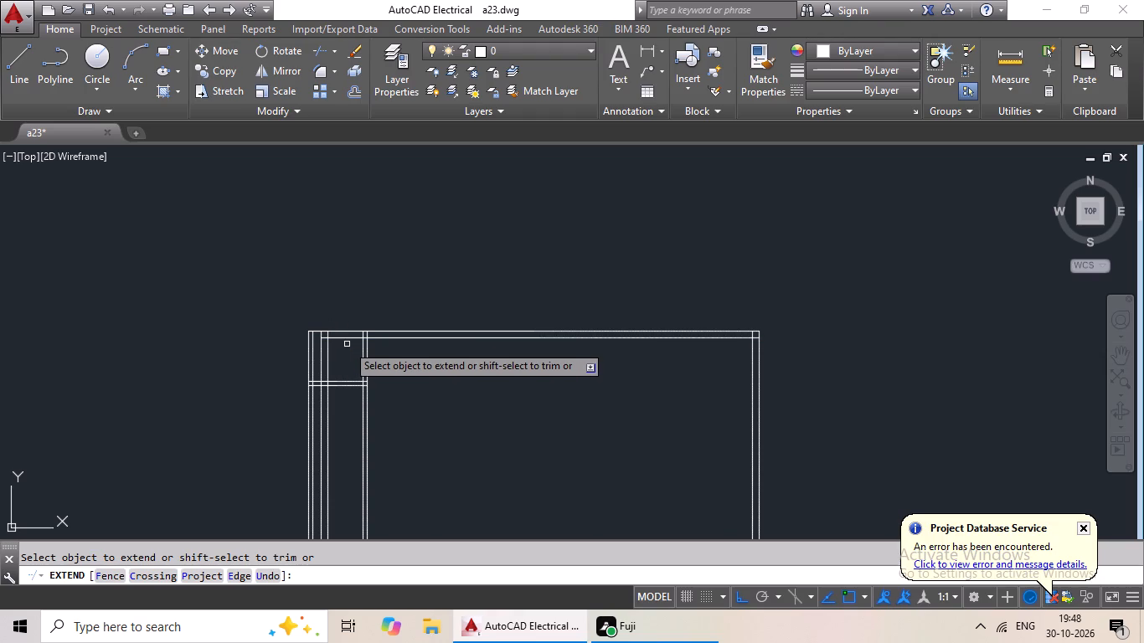
left_click(348, 338)
left_click(332, 339)
scroll(420, 371, "up", 2)
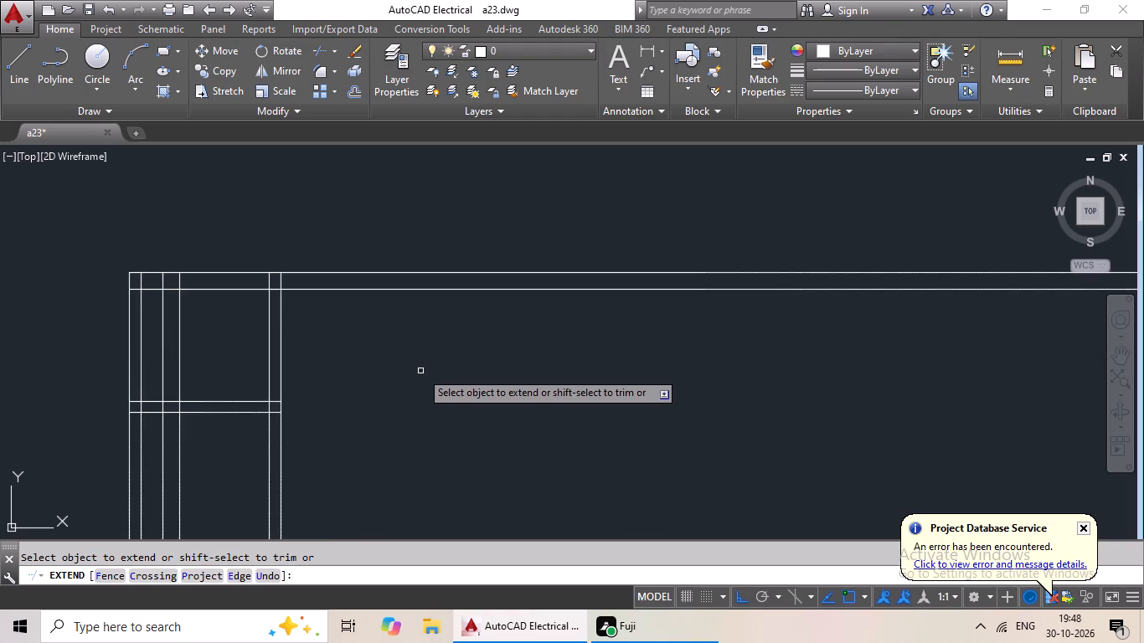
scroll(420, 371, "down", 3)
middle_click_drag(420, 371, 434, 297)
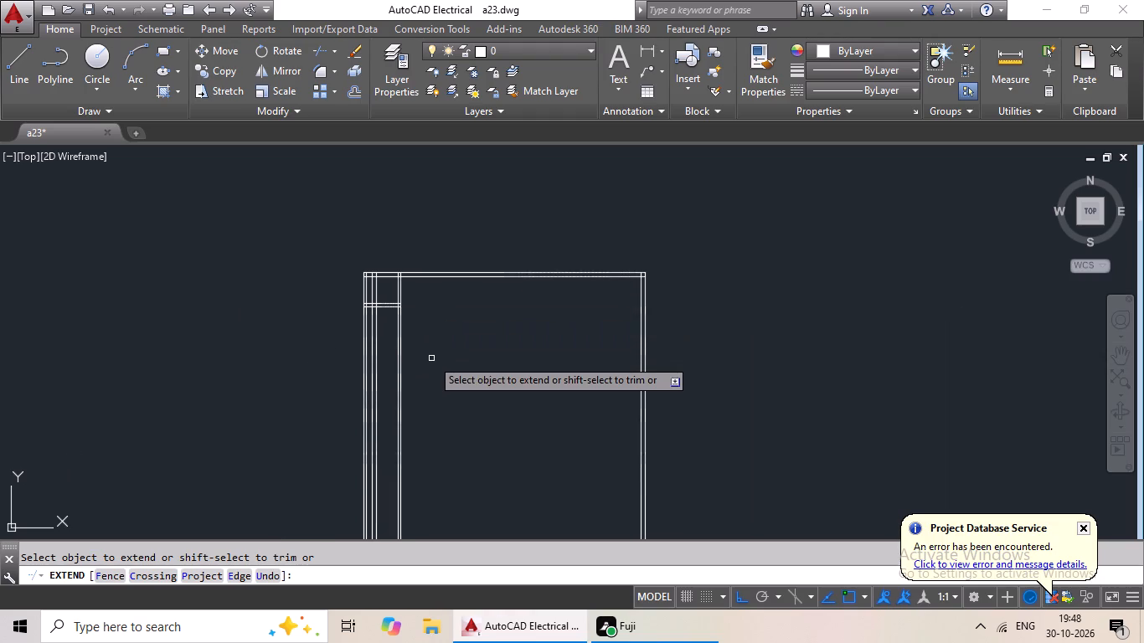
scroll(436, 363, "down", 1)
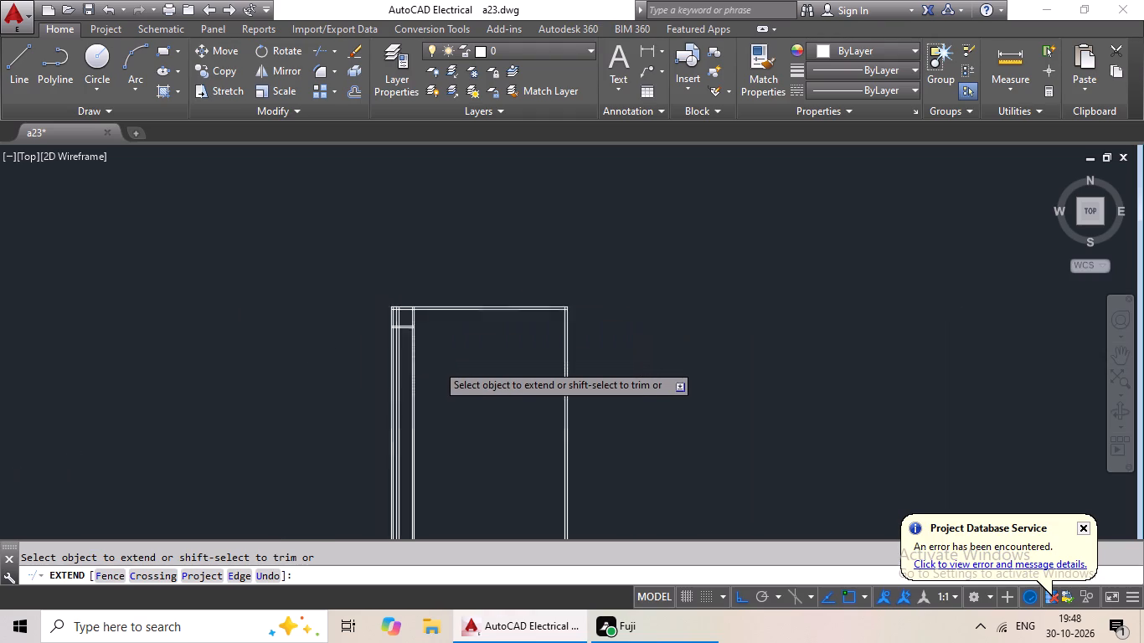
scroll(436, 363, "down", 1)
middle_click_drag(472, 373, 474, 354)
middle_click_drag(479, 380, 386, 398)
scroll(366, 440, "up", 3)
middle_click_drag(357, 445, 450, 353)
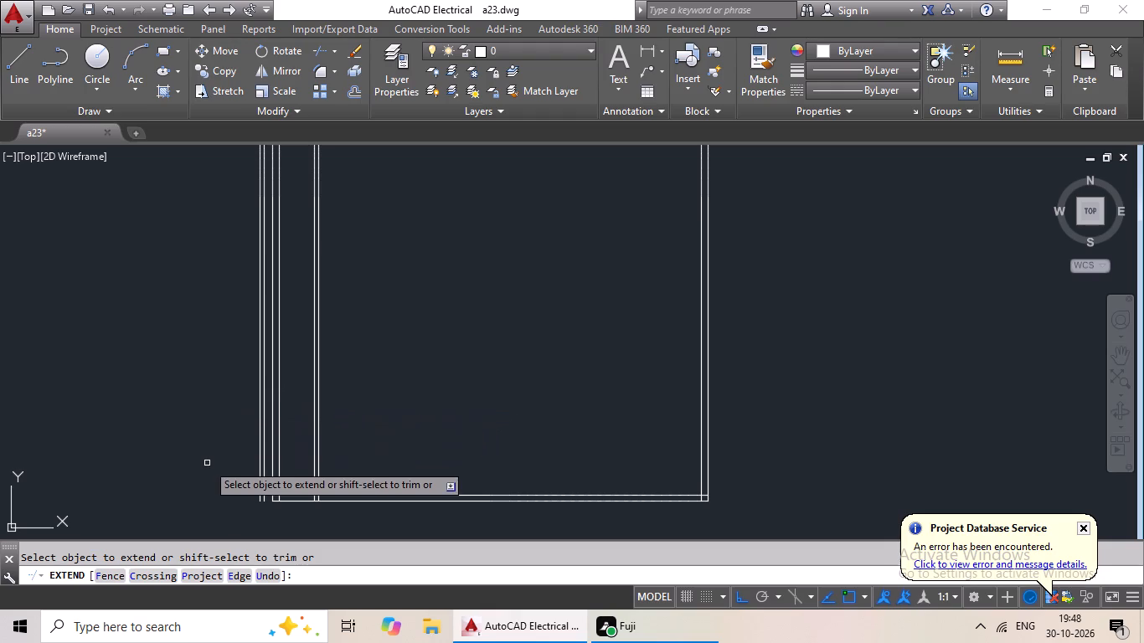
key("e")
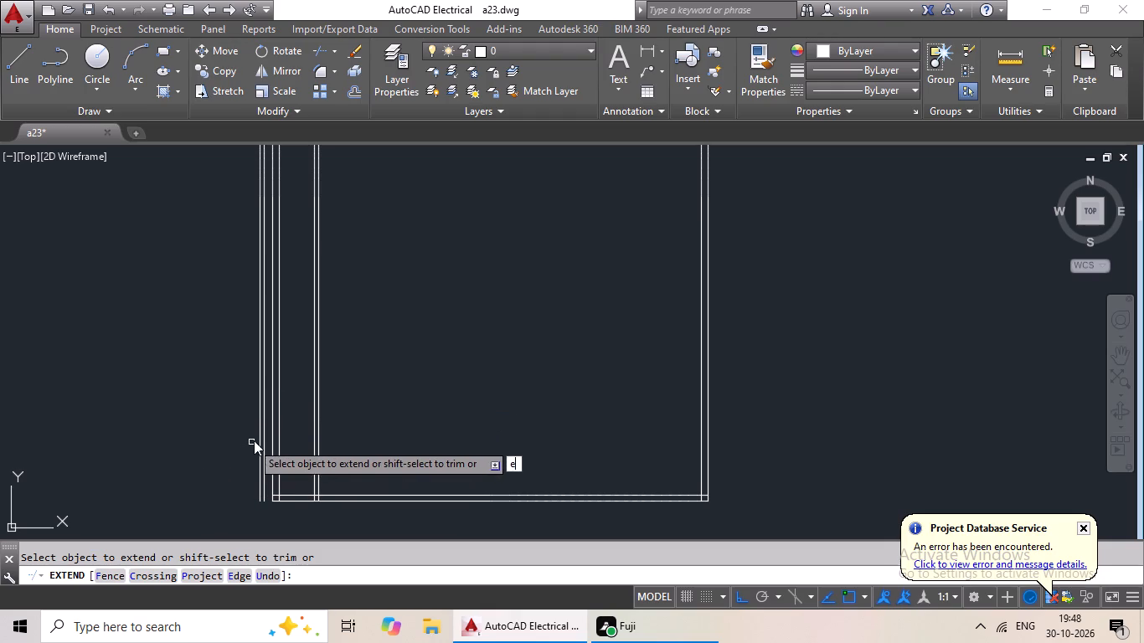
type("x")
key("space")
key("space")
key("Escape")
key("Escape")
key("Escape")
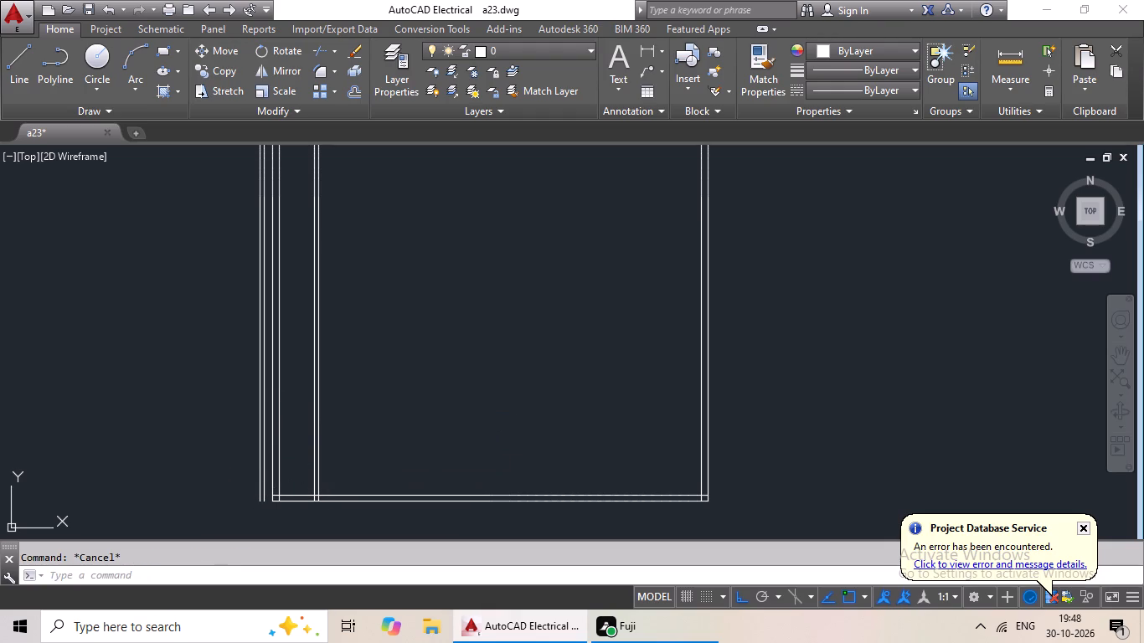
Extend the bottom wall's inner and outer lines to the outermost vertical line beyond the left wall.
key("e")
key("x")
key("space")
key("space")
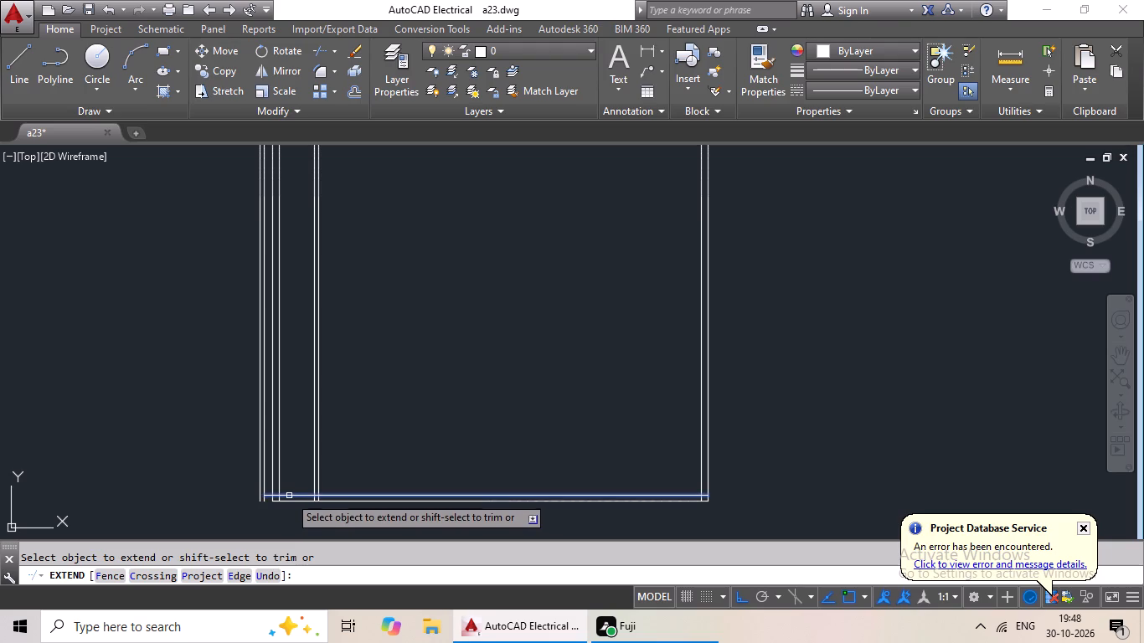
left_click(288, 495)
left_click(295, 497)
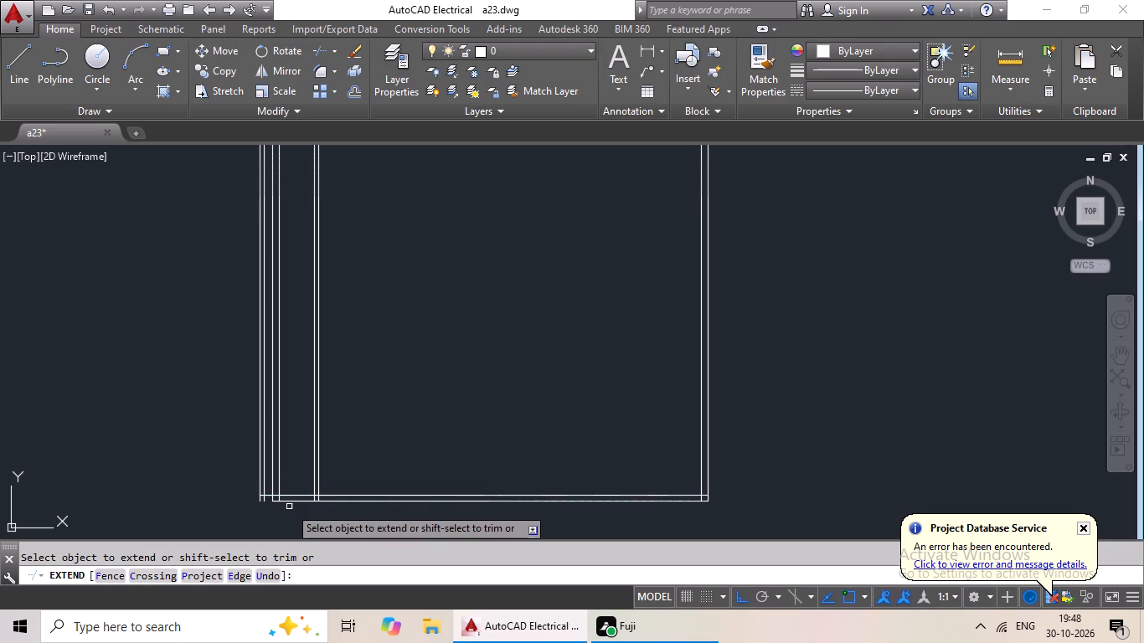
left_click(289, 502)
left_click(286, 503)
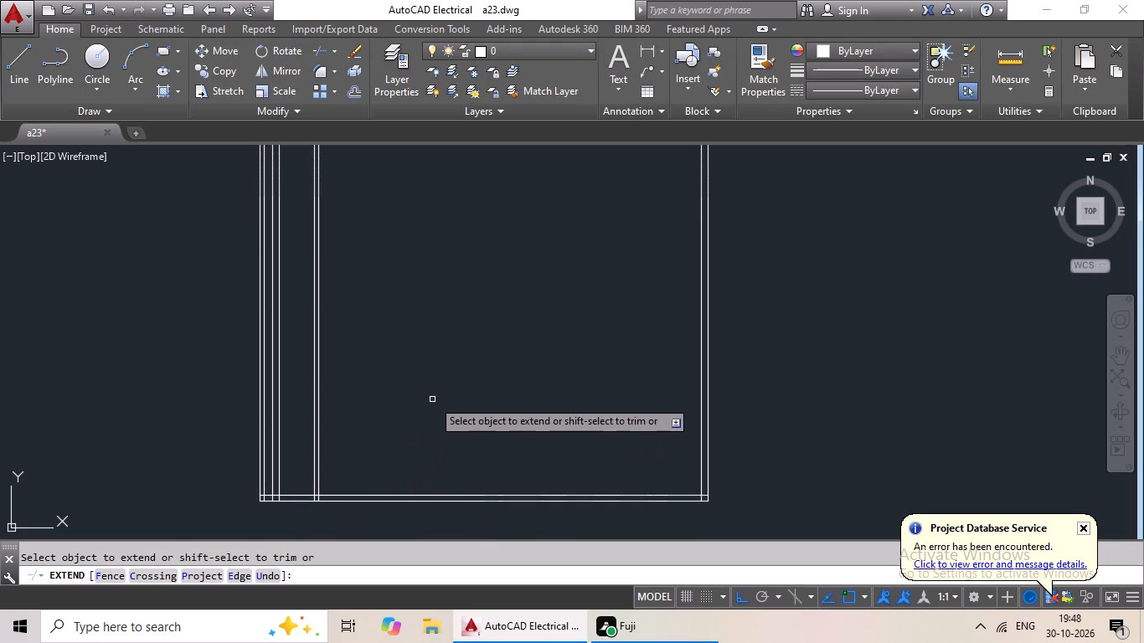
key("Escape")
key("Escape")
key("Escape")
key("Escape")
key("Escape")
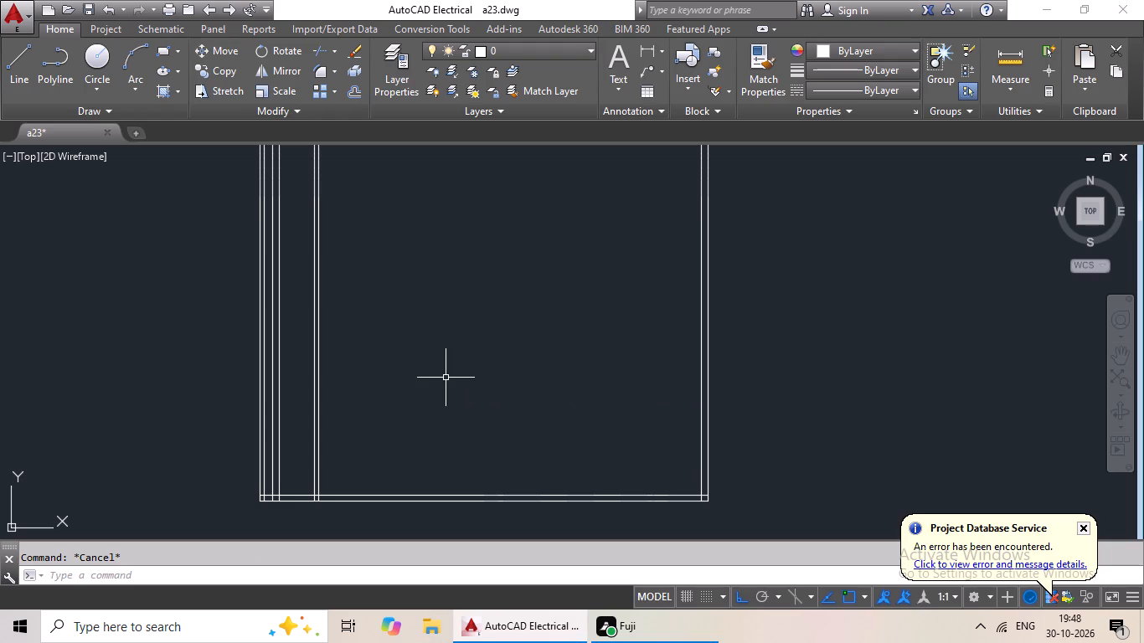
key("Escape")
key("Escape")
key("Escape")
key("Escape")
key("Escape")
key("Escape")
Offset the bottom wall's inner line 4' upward into the building.
scroll(487, 434, "down", 1)
middle_click_drag(487, 434, 513, 382)
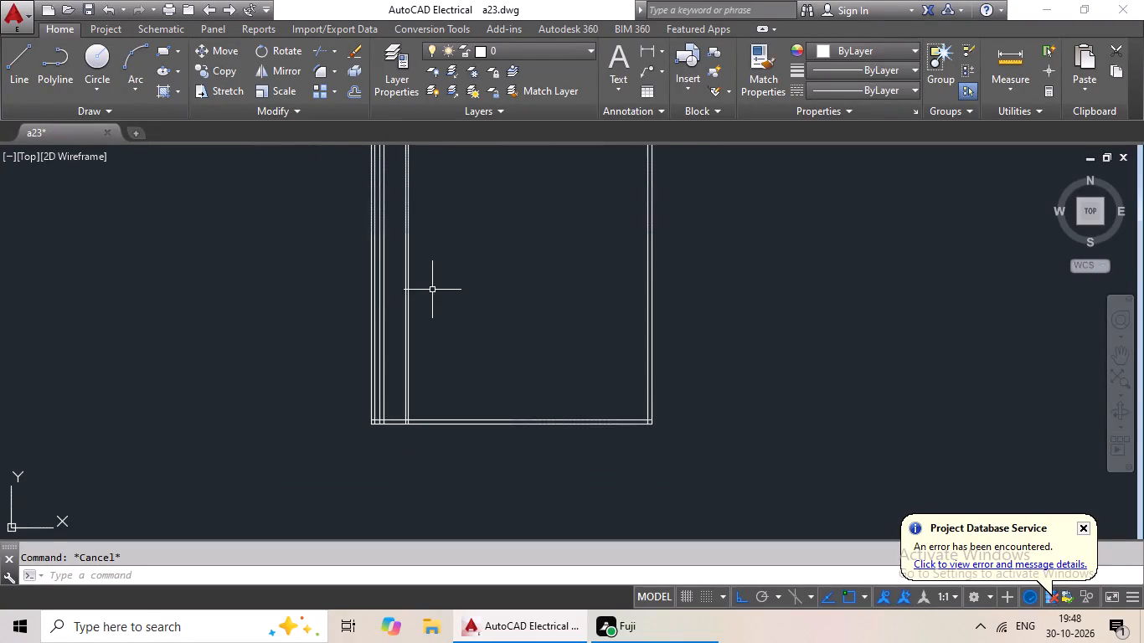
scroll(432, 290, "down", 2)
middle_click_drag(450, 285, 367, 371)
key("Escape")
key("Escape")
key("Escape")
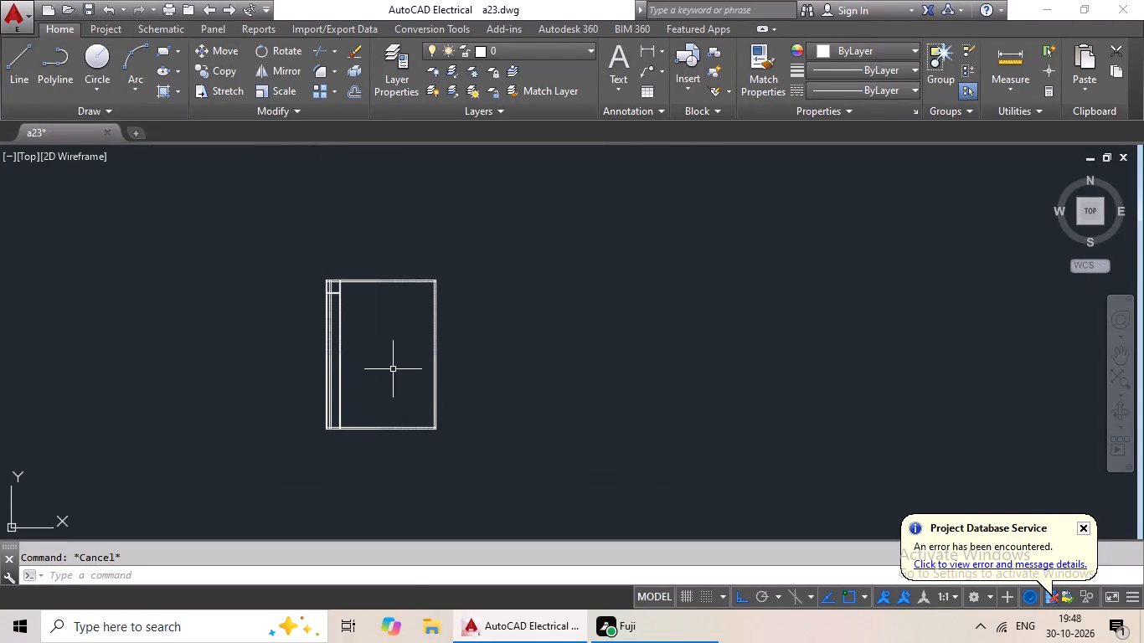
key("o")
key("Return")
type("4'")
key("Return")
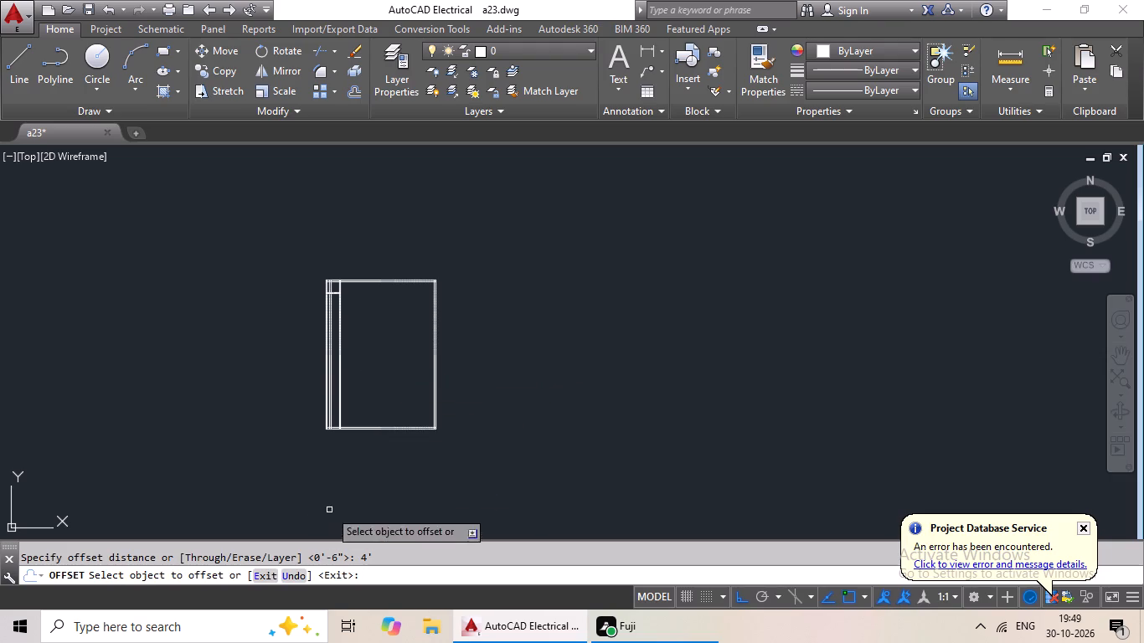
scroll(345, 424, "up", 4)
left_click_drag(285, 452, 287, 409)
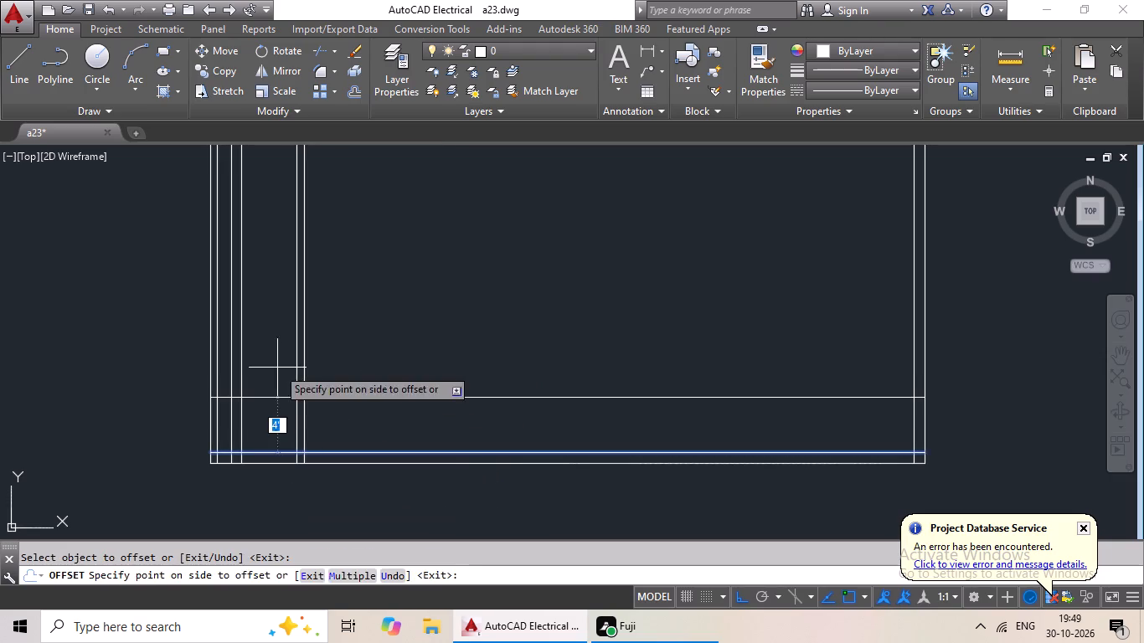
left_click(277, 368)
key("Escape")
key("Escape")
key("Escape")
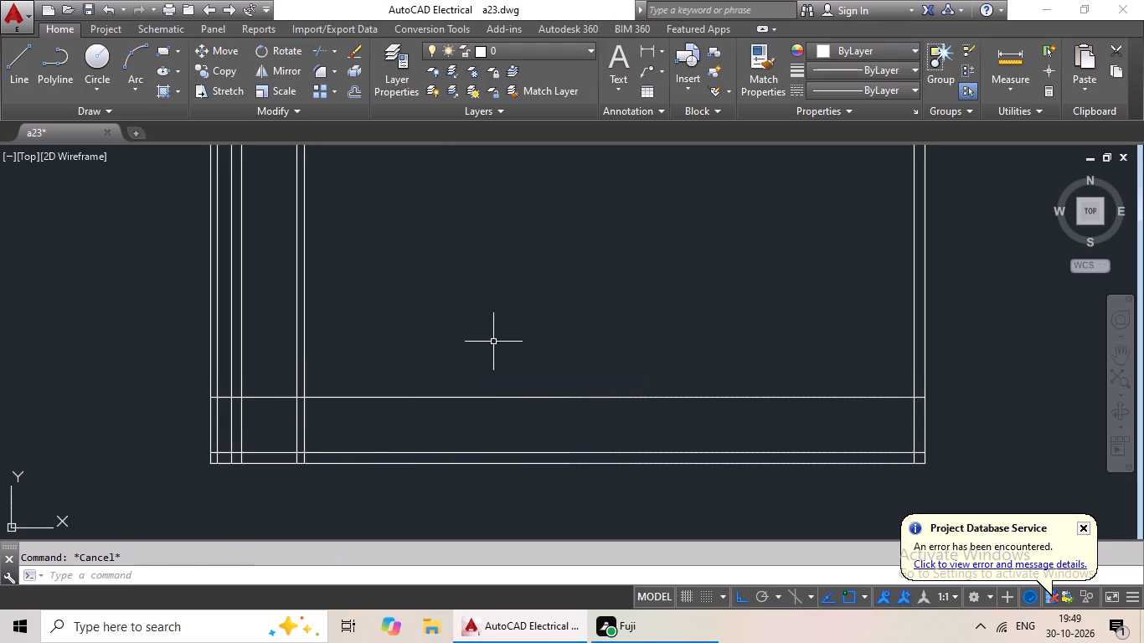
Offset the new horizontal line above the bottom wall 6" upward to form a partition.
key("o")
key("Return")
type("6\"")
key("Return")
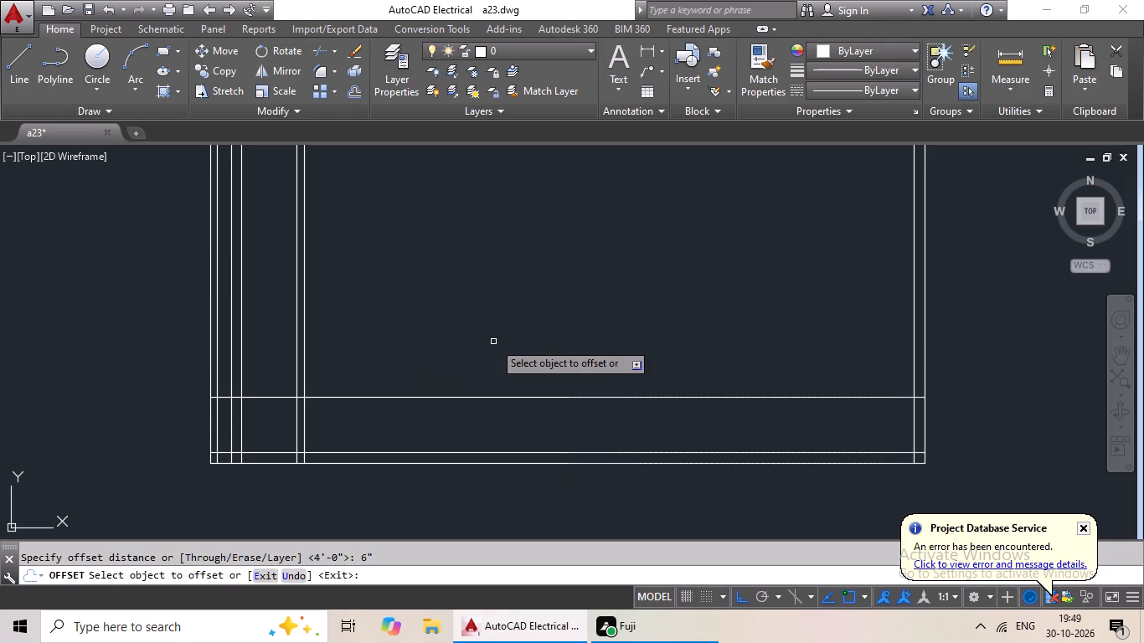
left_click_drag(378, 402, 385, 389)
left_click_drag(394, 399, 400, 382)
left_click(416, 349)
key("Escape")
key("Escape")
key("Escape")
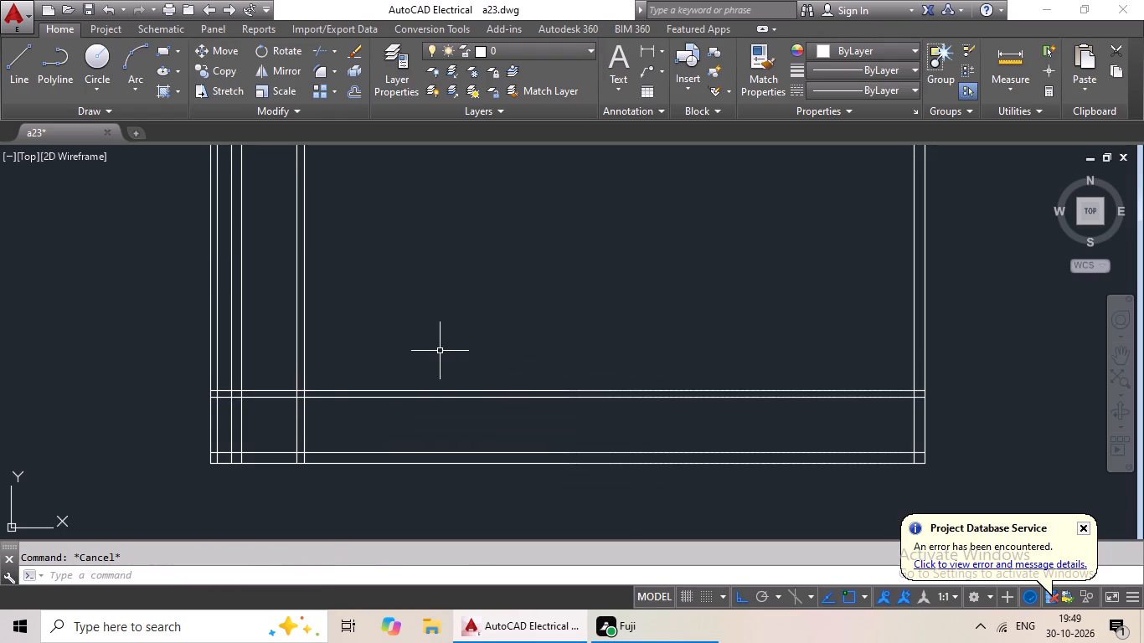
Trim both lower horizontal partition lines between the interior vertical partition and the right wall.
type("tr")
key("space")
key("space")
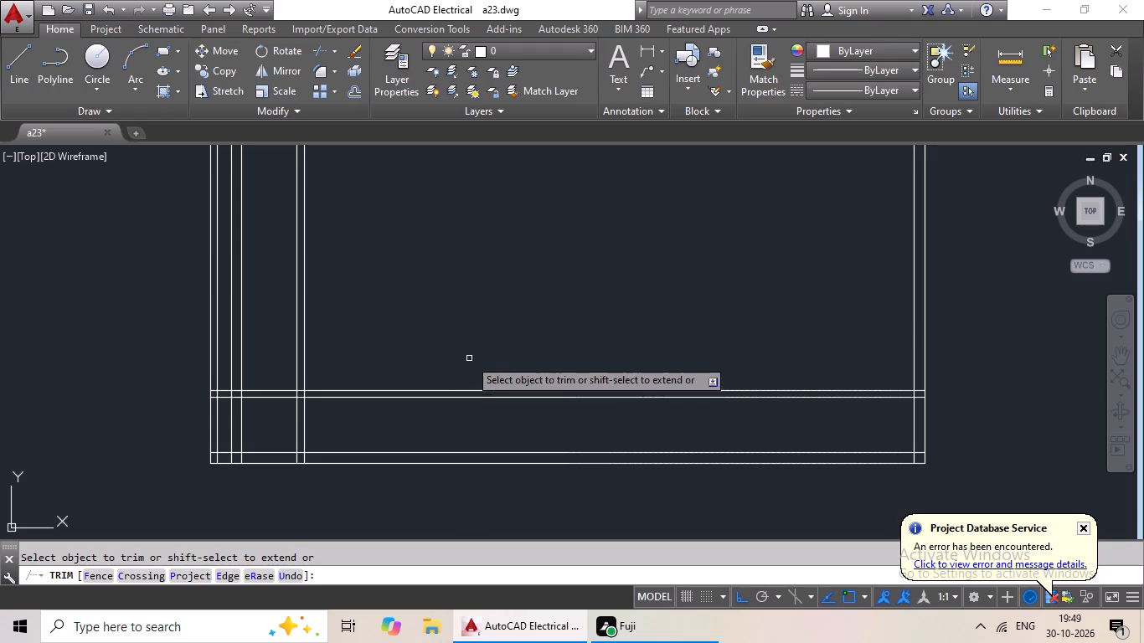
left_click_drag(470, 356, 442, 426)
scroll(538, 382, "down", 2)
middle_click_drag(538, 373, 424, 565)
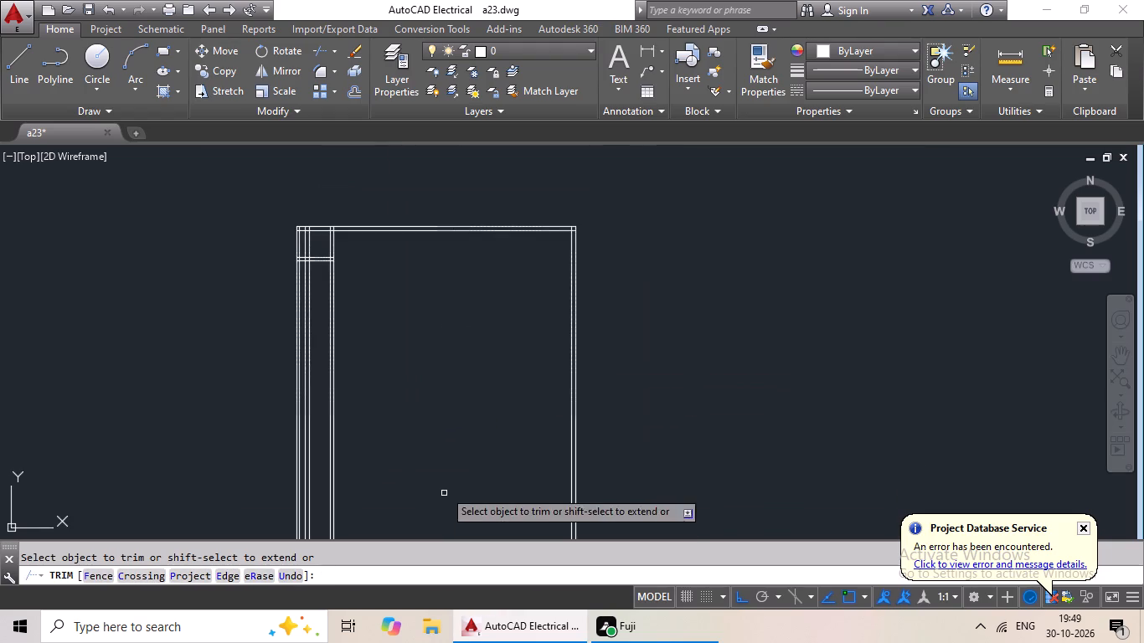
middle_click_drag(454, 446, 463, 363)
key("Escape")
Erase the two leftover lower partition segments inside the right wall.
scroll(591, 499, "up", 8)
left_click_drag(469, 293, 412, 497)
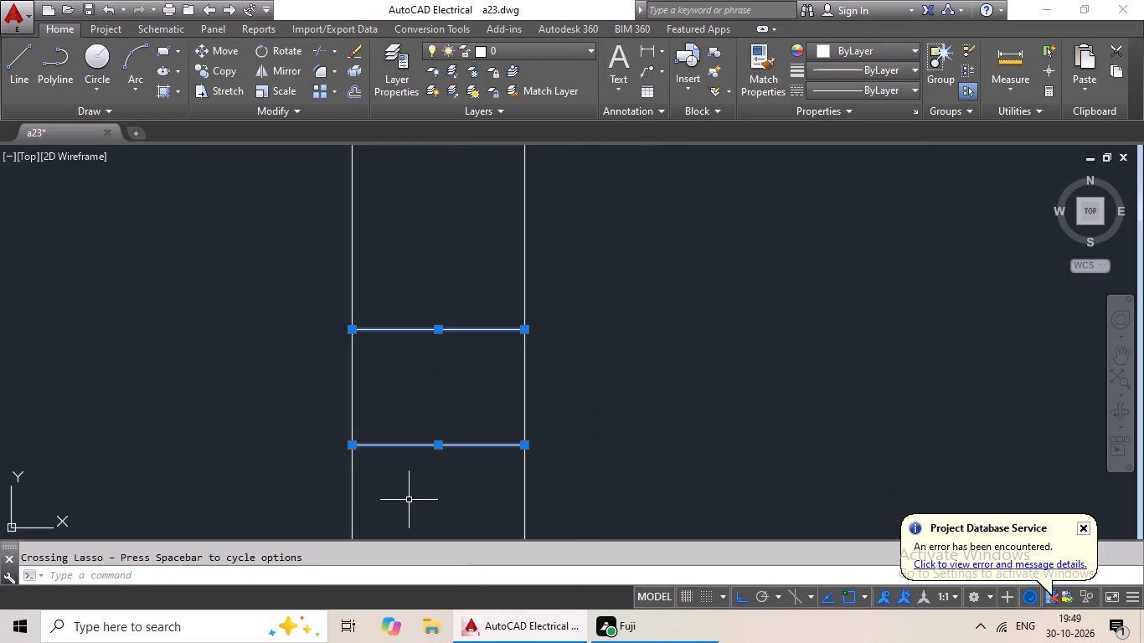
key("Delete")
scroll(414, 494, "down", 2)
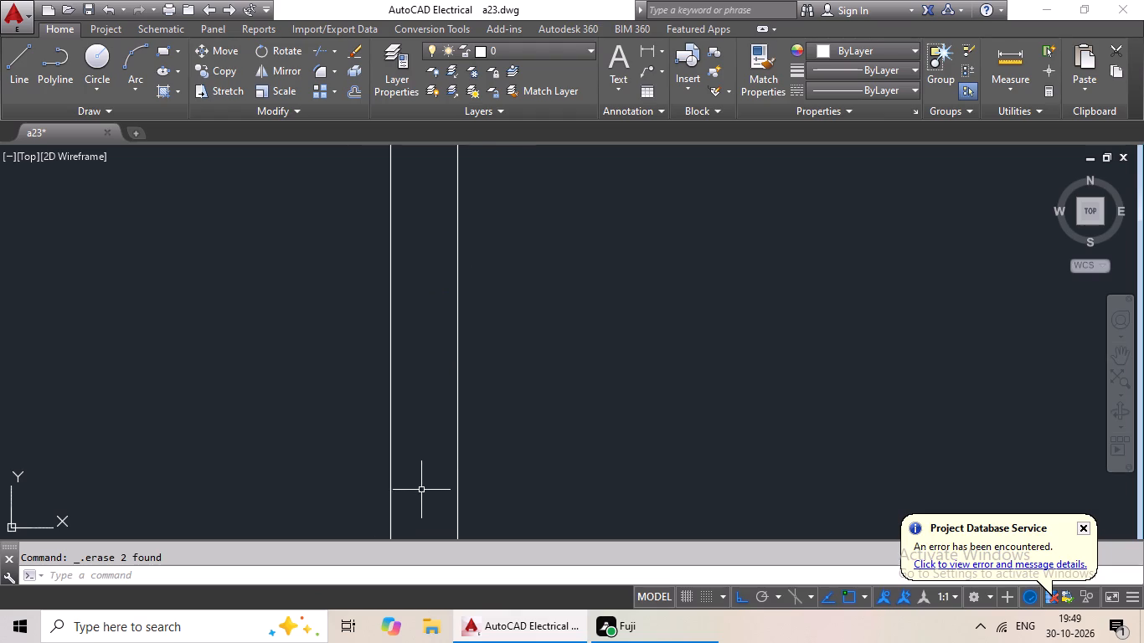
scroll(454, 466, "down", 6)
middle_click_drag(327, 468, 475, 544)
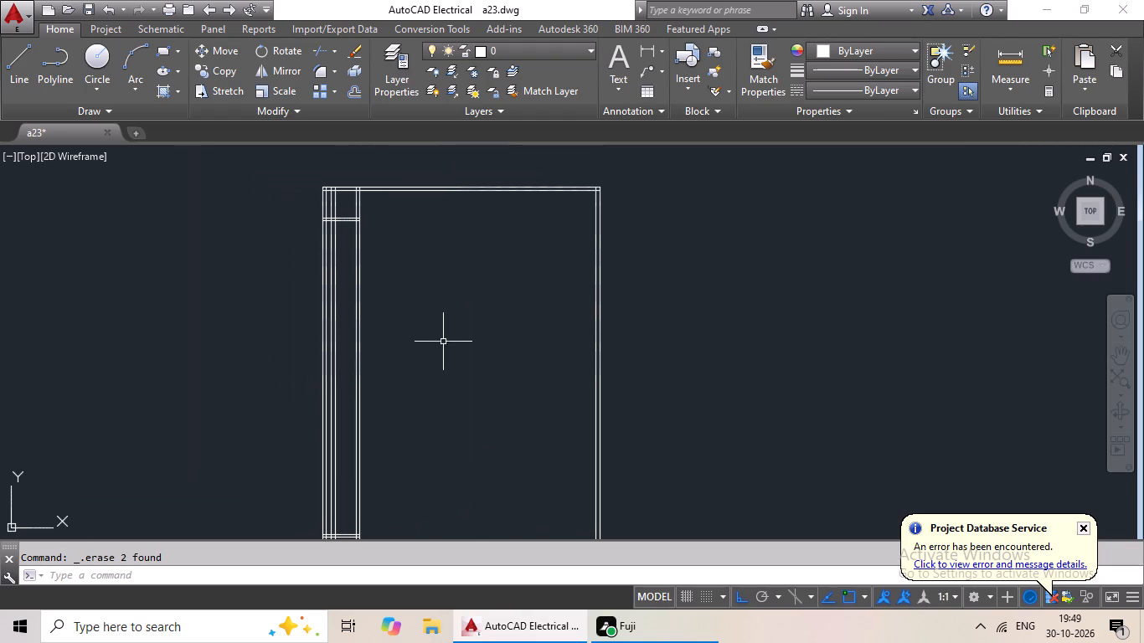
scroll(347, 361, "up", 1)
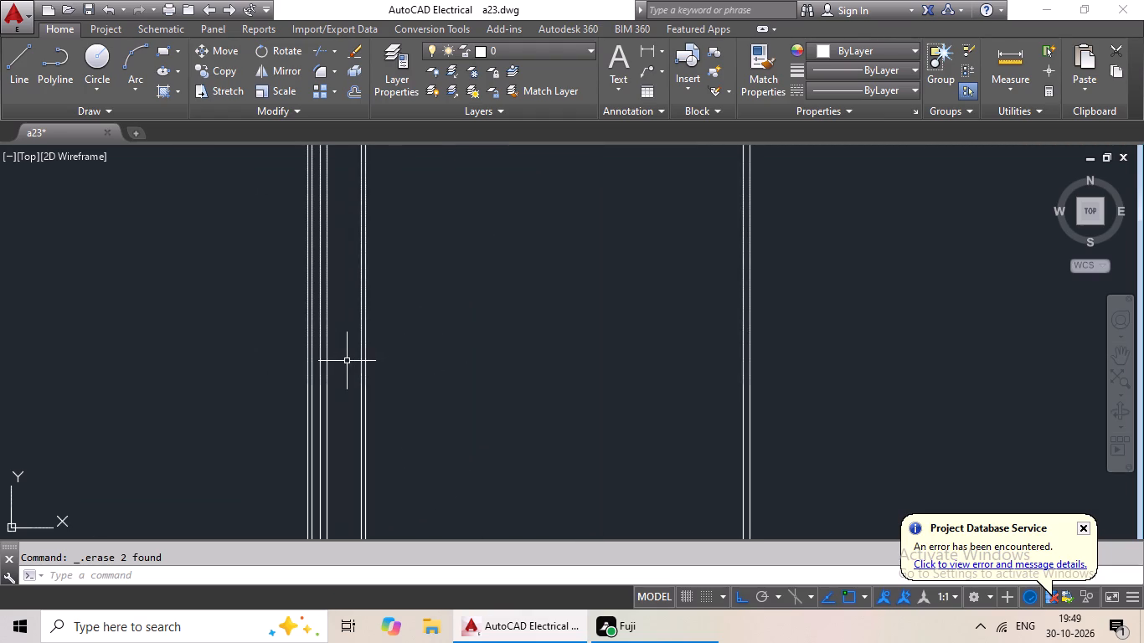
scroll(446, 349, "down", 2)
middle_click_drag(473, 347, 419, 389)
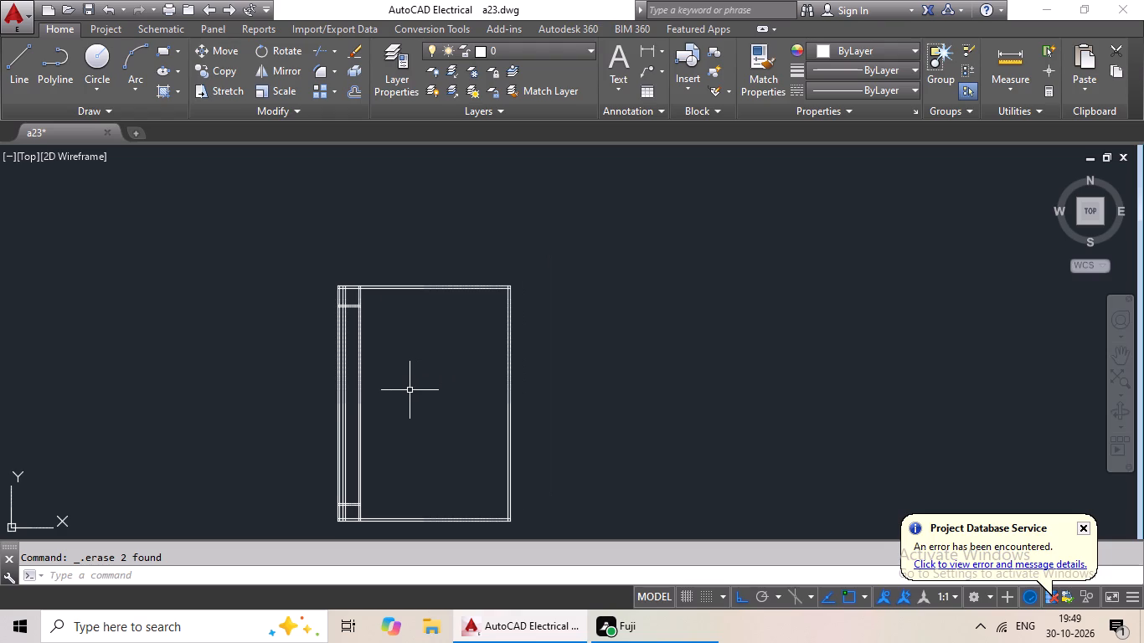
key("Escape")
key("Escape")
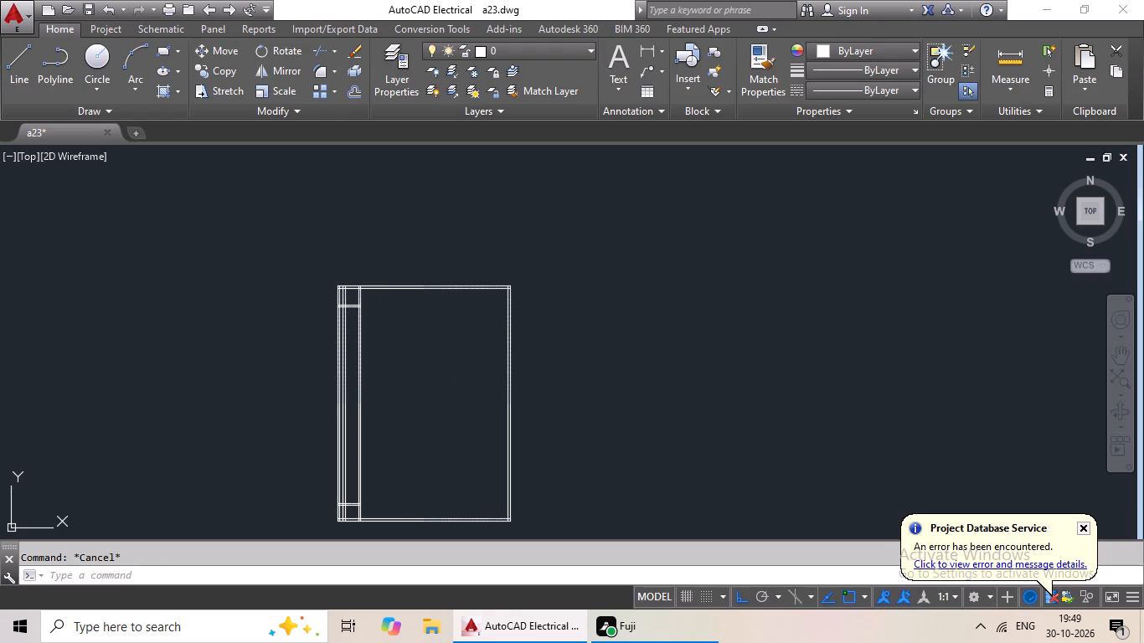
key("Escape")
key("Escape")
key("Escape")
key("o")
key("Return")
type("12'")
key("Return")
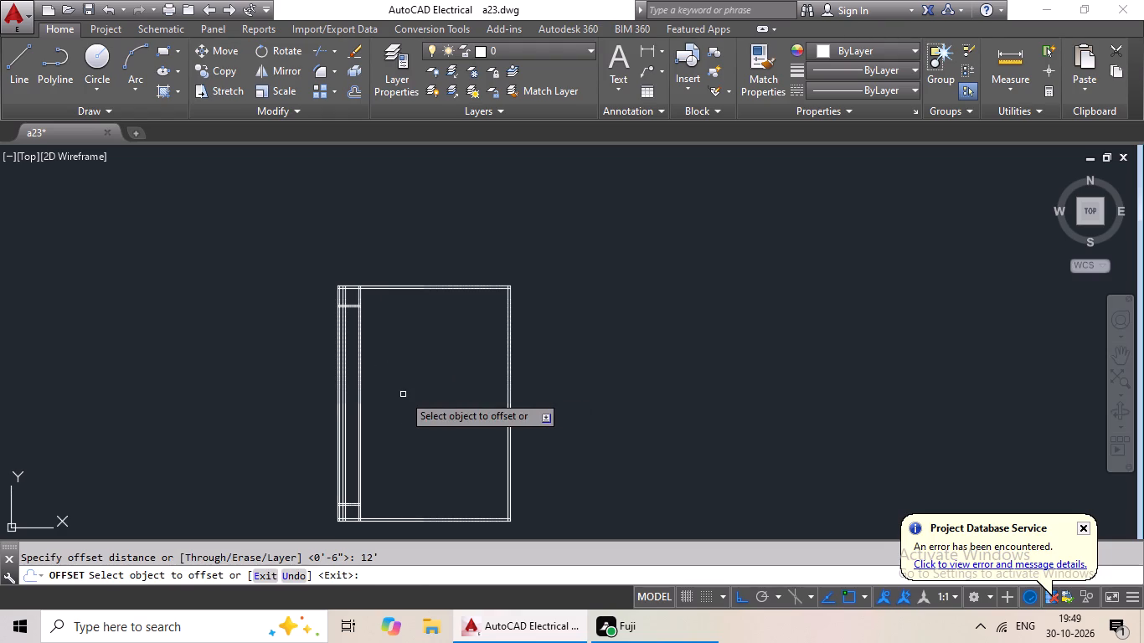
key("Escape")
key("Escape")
Offset the right line of the interior vertical partition 12' to the right.
key("o")
key("Return")
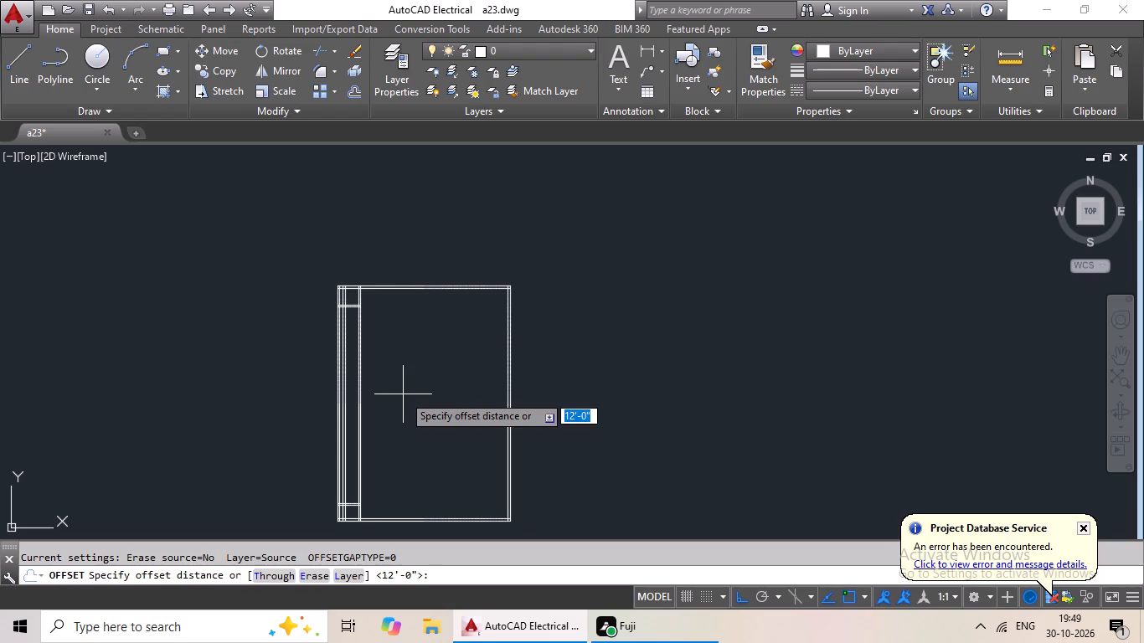
type("12'")
key("Return")
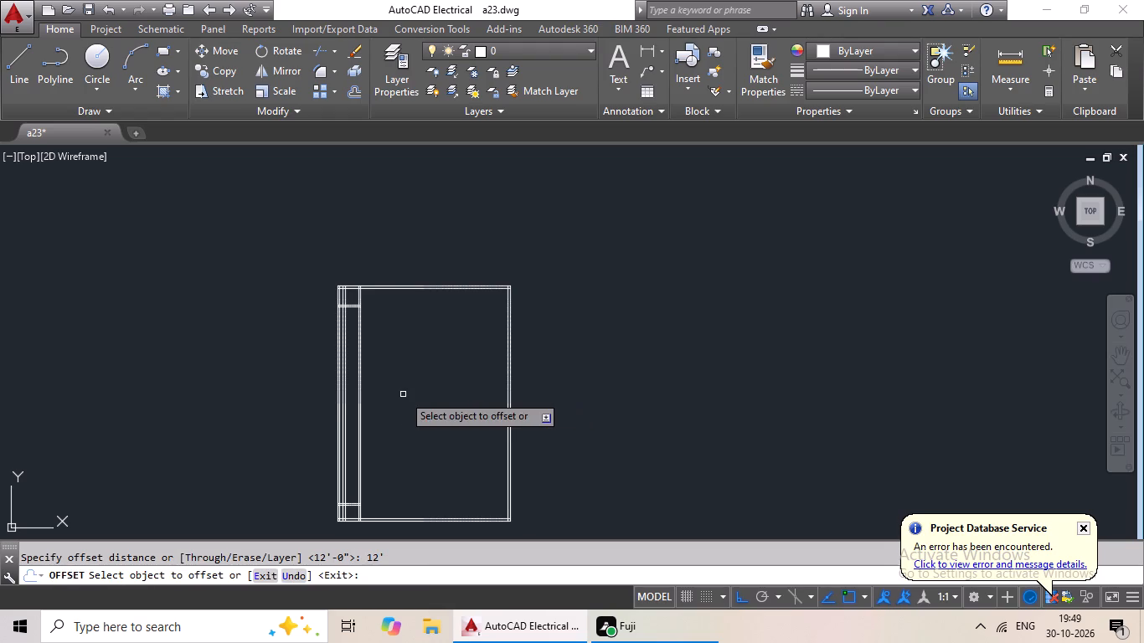
scroll(363, 380, "up", 4)
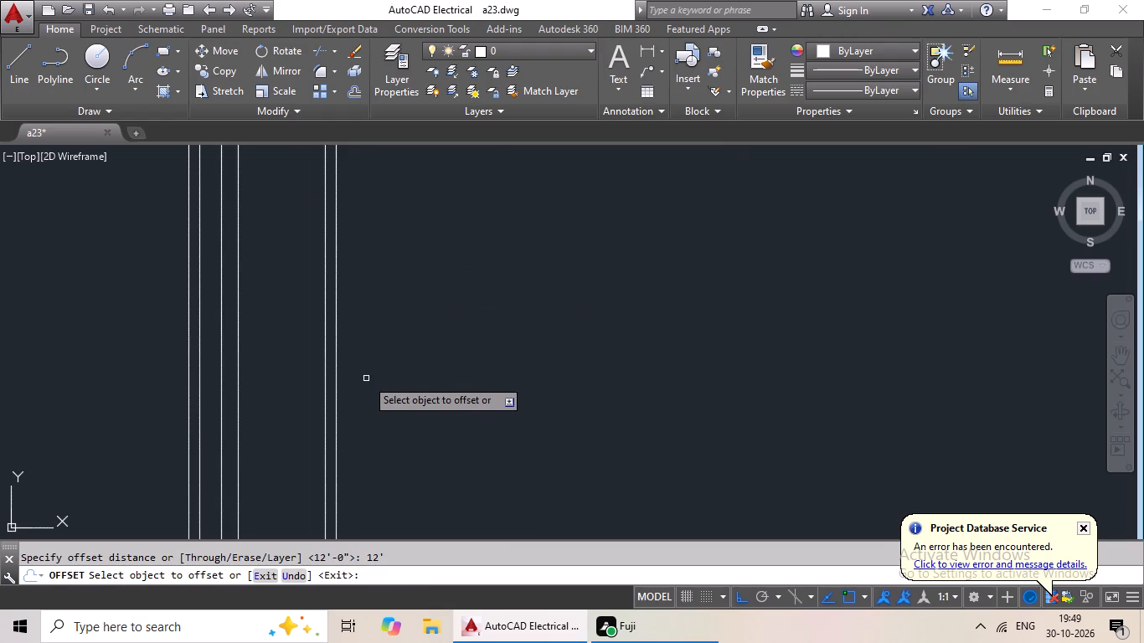
left_click(334, 395)
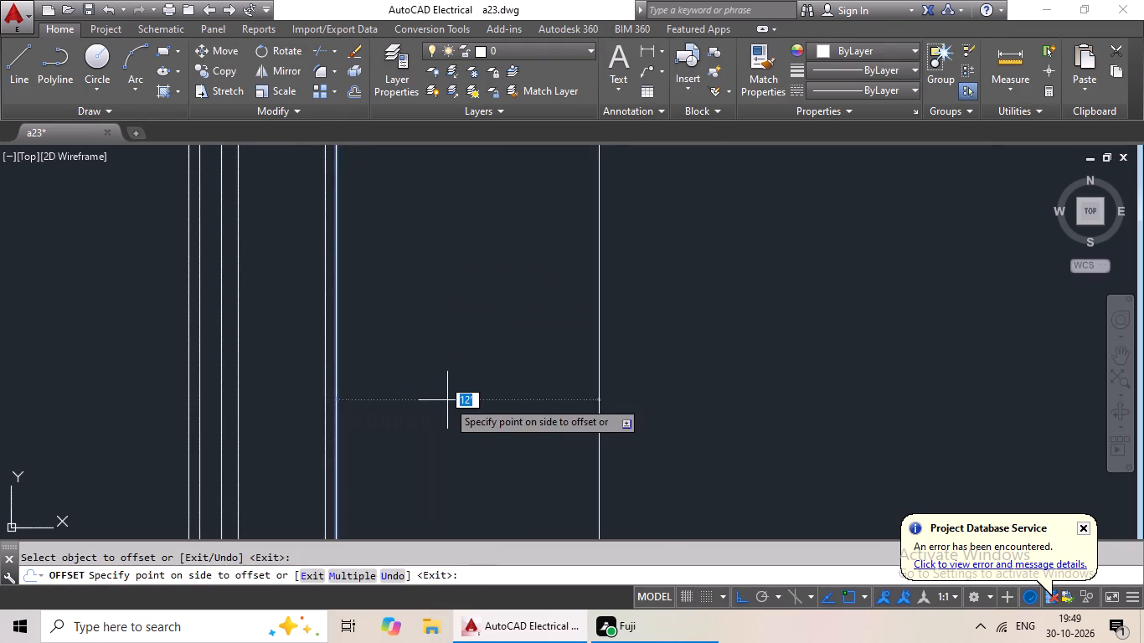
left_click(447, 400)
scroll(458, 399, "down", 3)
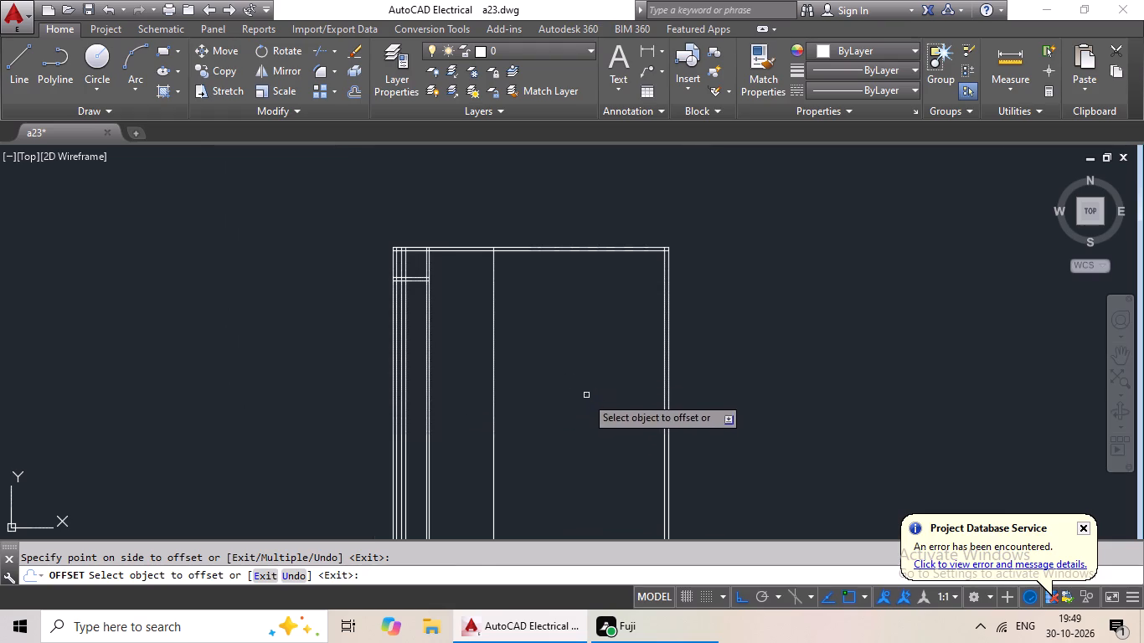
key("Escape")
key("Escape")
Offset the new vertical line 6" to the right to form a second interior vertical partition.
key("o")
key("Return")
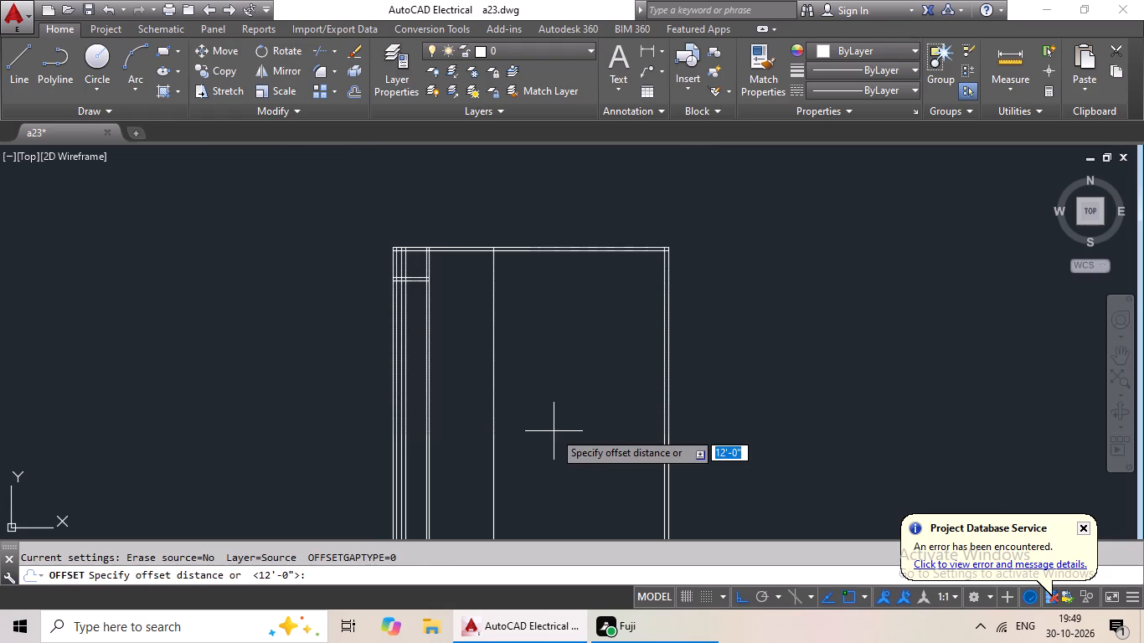
type("6\"")
key("Return")
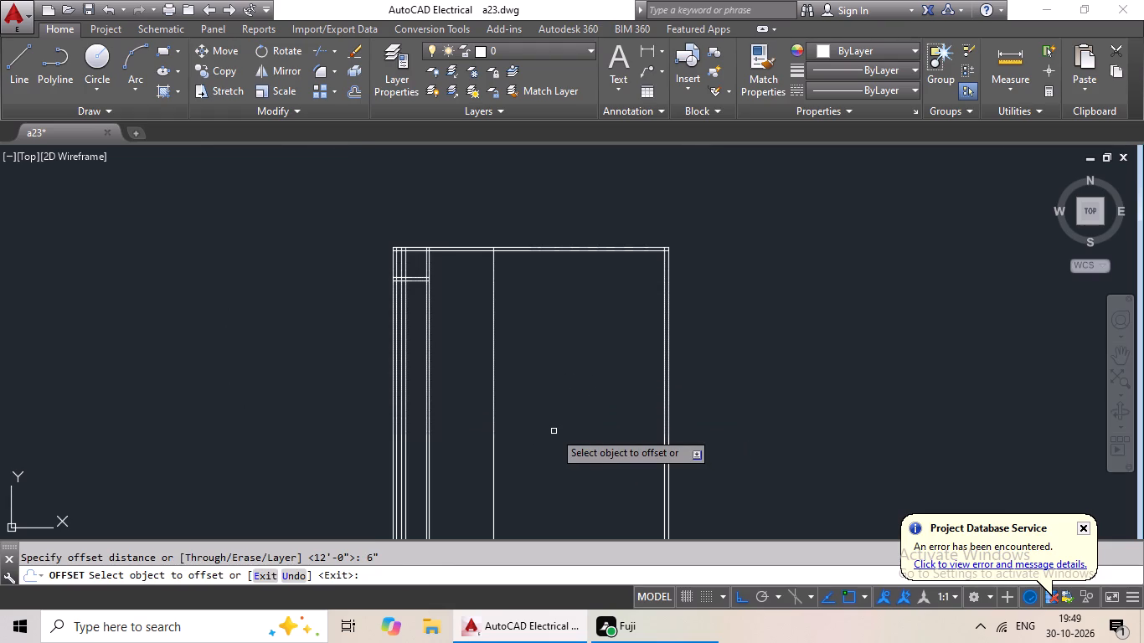
left_click(494, 467)
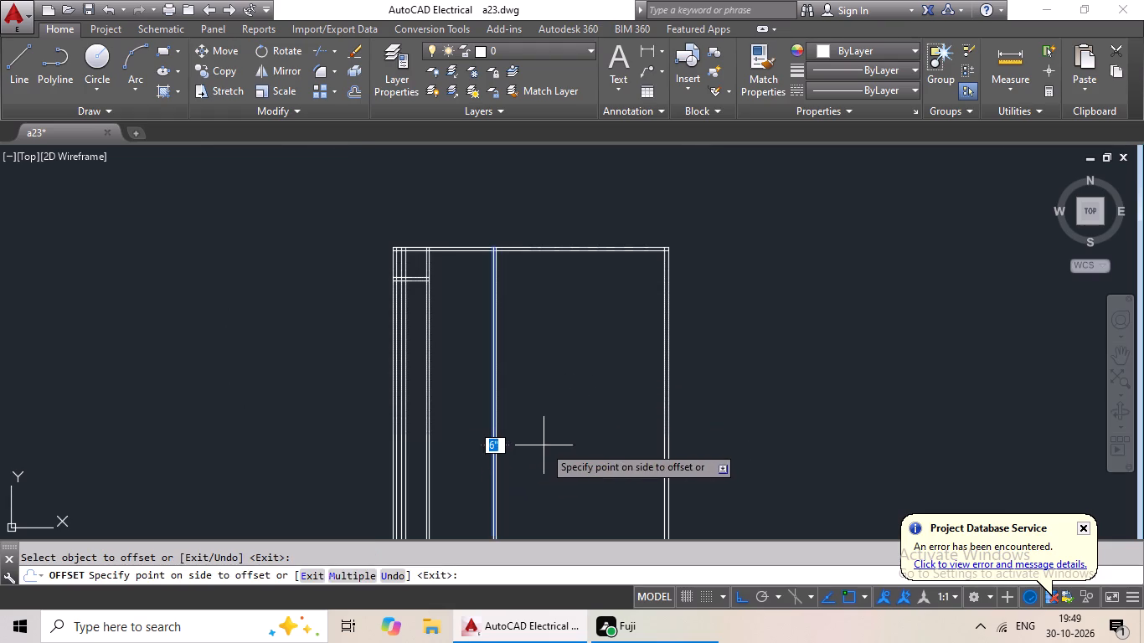
left_click(544, 445)
middle_click_drag(562, 379, 318, 417)
scroll(306, 410, "up", 1)
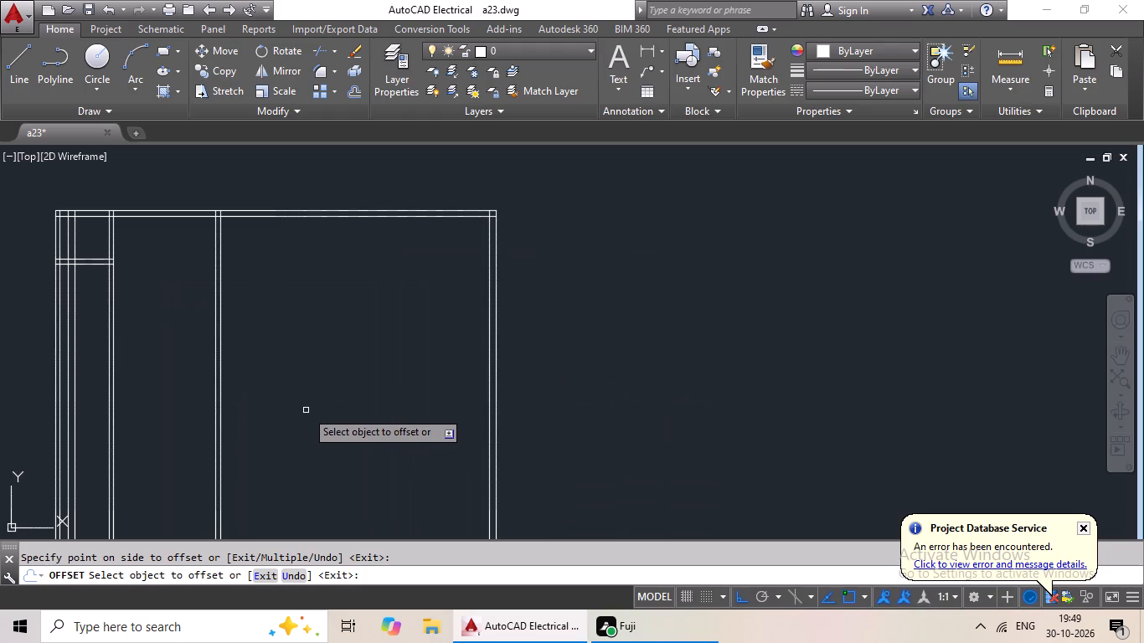
key("Escape")
key("Escape")
Offset the right line of the second interior vertical partition 4' to the right.
key("o")
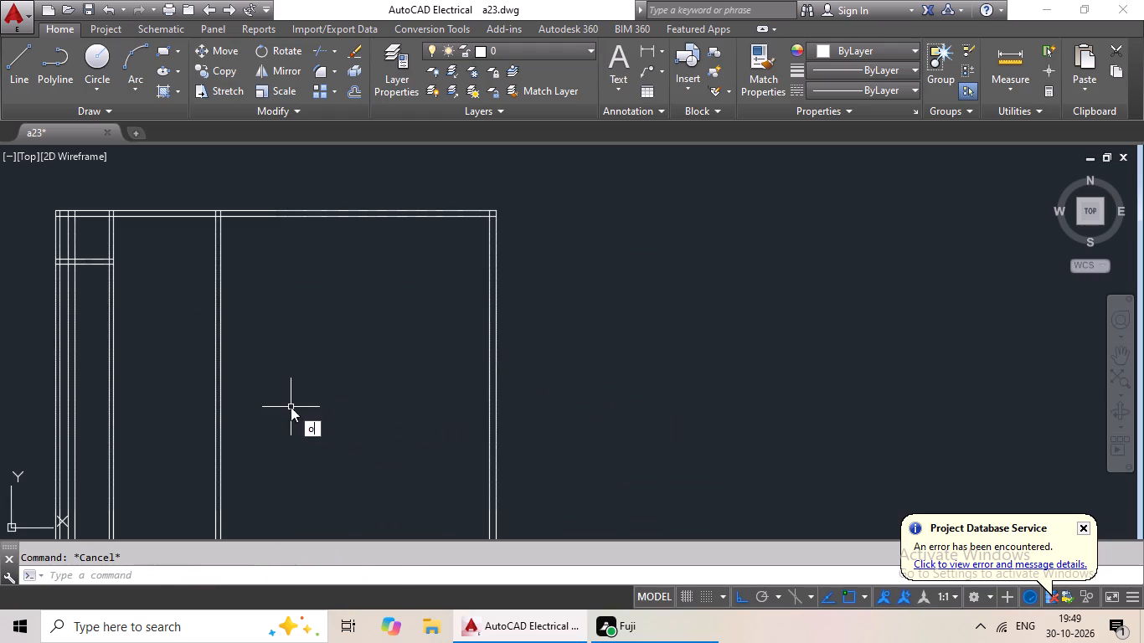
key("Return")
type("4'")
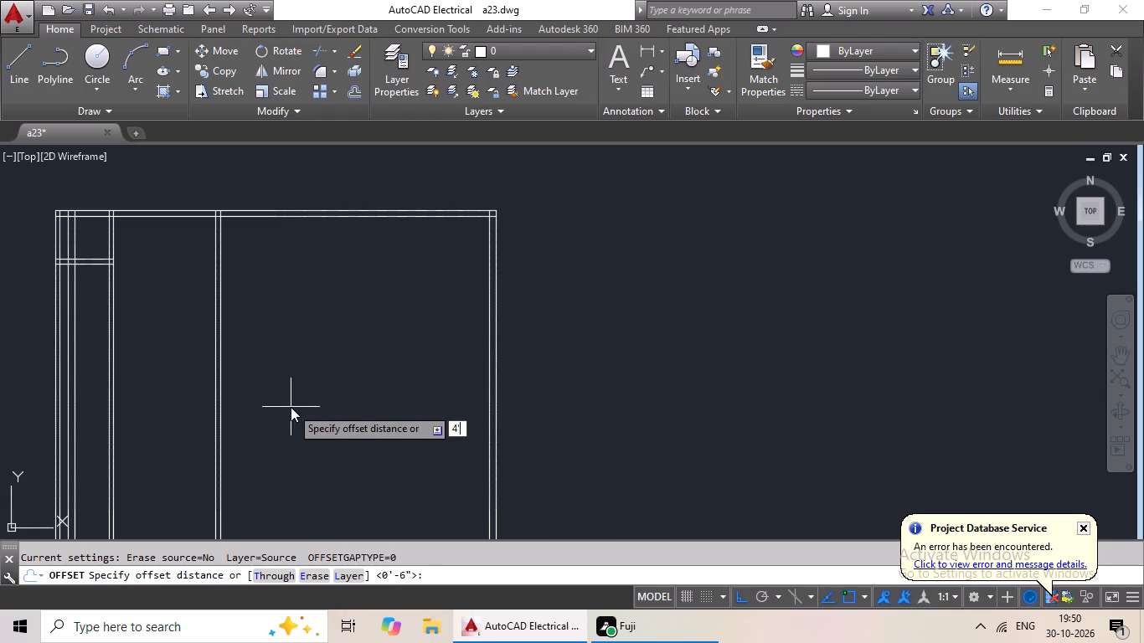
key("Return")
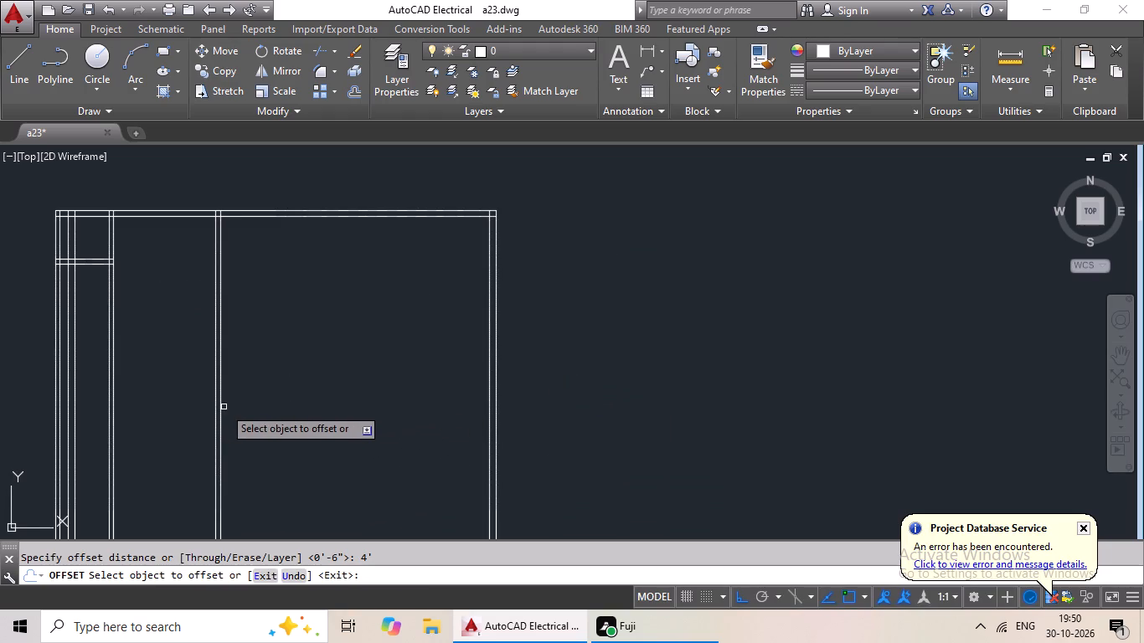
left_click_drag(221, 409, 347, 435)
left_click_drag(438, 430, 420, 430)
key("Escape")
key("Escape")
key("Escape")
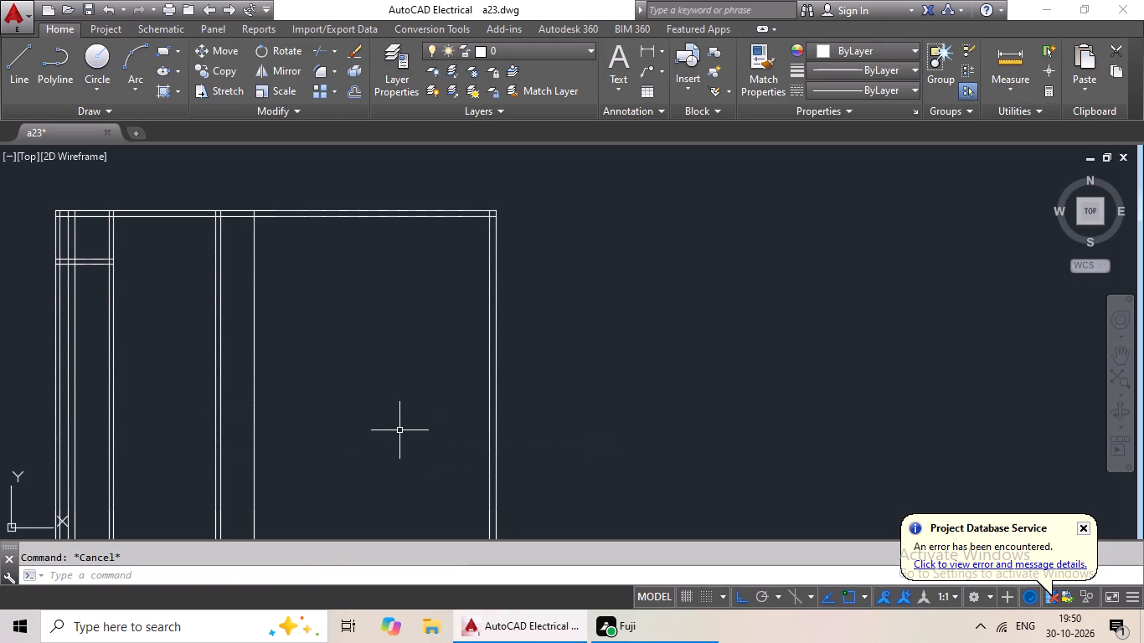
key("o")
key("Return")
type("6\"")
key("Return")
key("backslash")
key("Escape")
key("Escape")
Offset the rightmost interior vertical line 6" to the right to form a third vertical partition.
key("o")
key("Return")
type("6\"")
key("Return")
left_click_drag(255, 415, 263, 414)
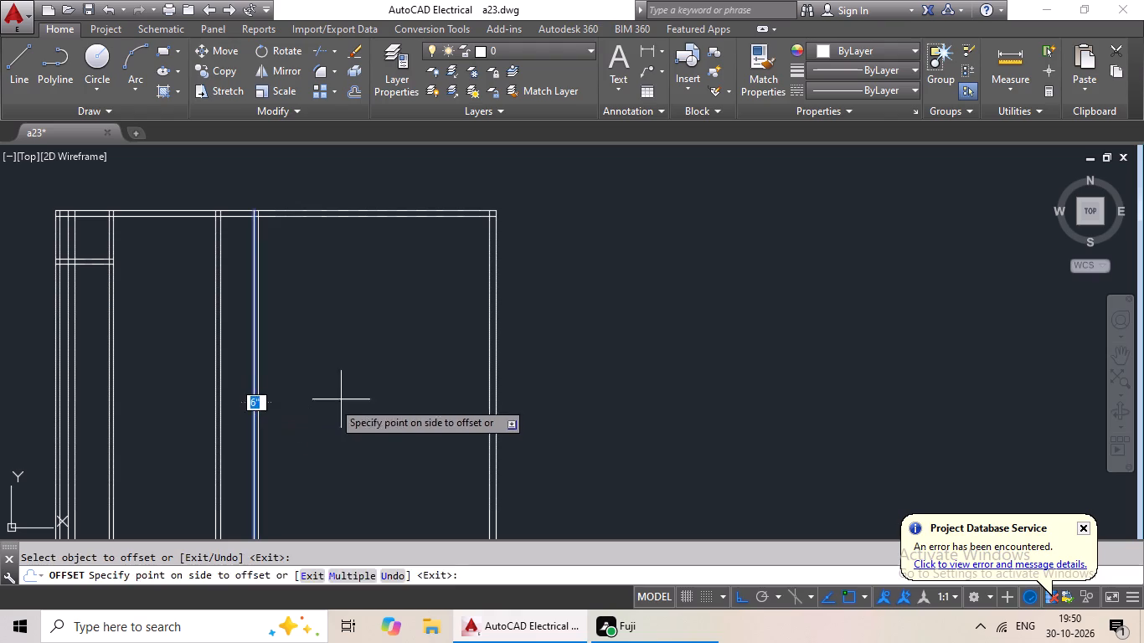
left_click(354, 396)
key("Escape")
key("Escape")
key("Escape")
Offset the right line of the third interior vertical partition 5' to the right.
key("o")
key("Return")
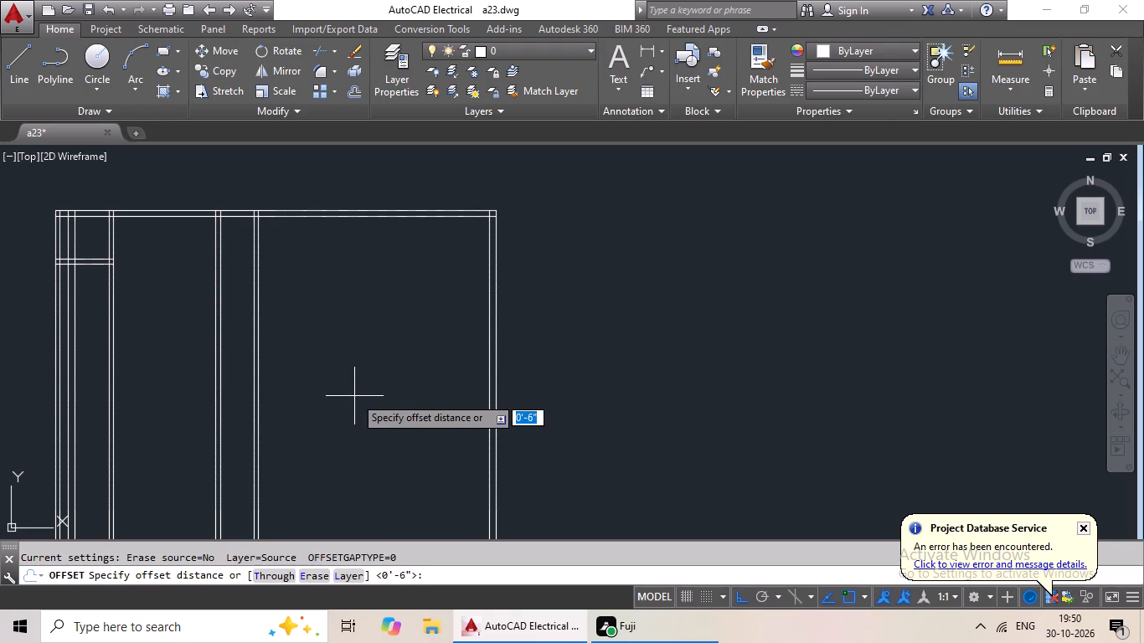
type("5'")
key("Return")
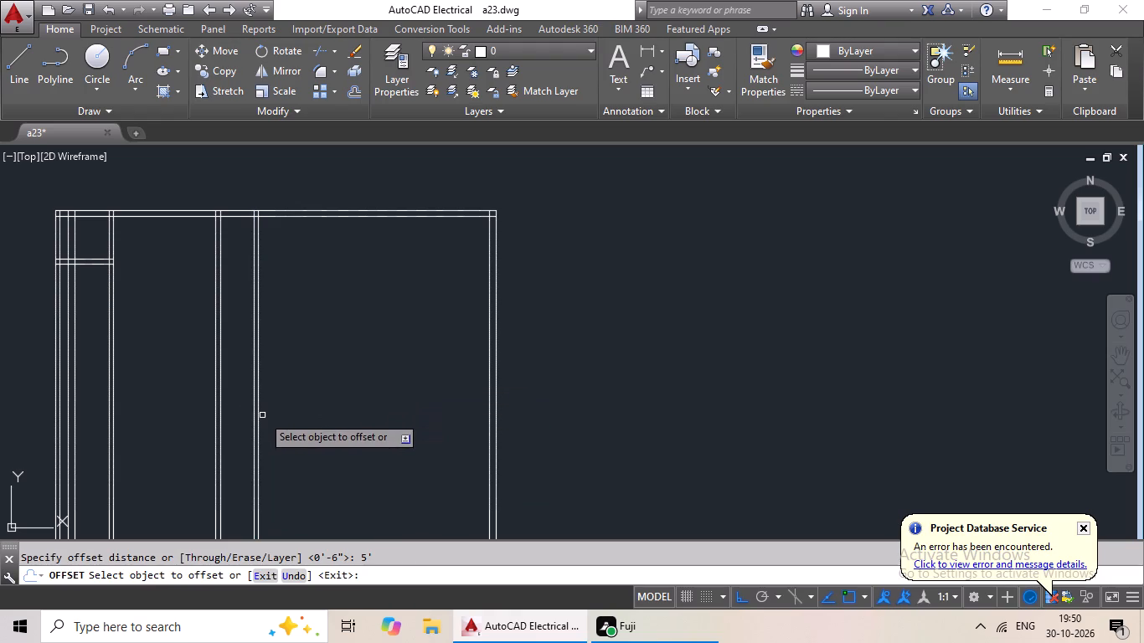
left_click_drag(260, 427, 296, 424)
left_click(342, 414)
key("Escape")
key("Escape")
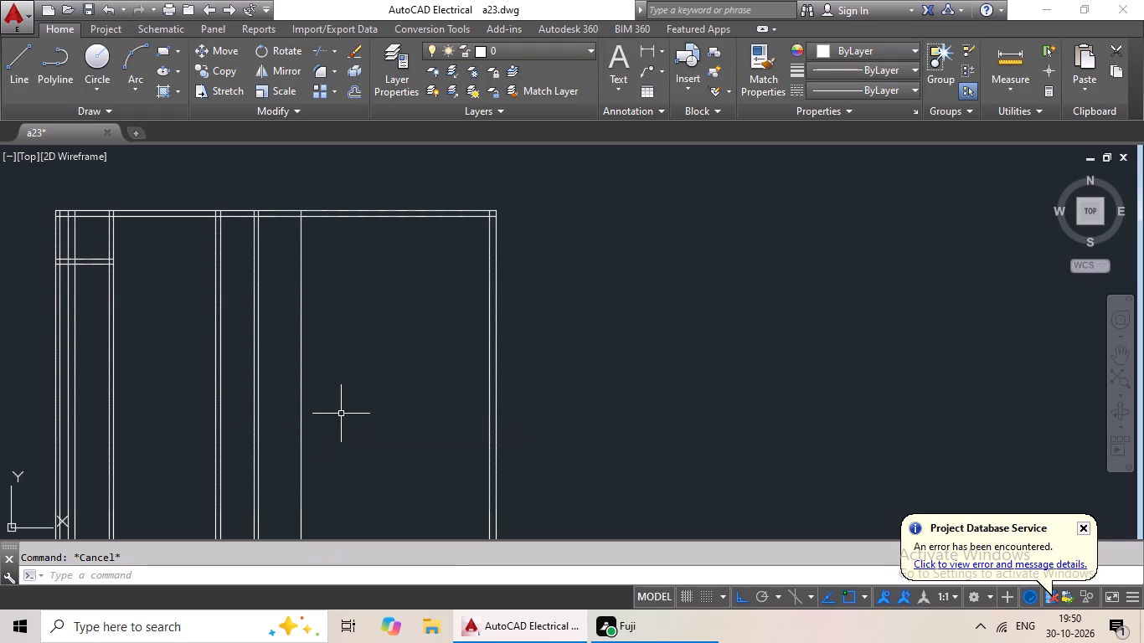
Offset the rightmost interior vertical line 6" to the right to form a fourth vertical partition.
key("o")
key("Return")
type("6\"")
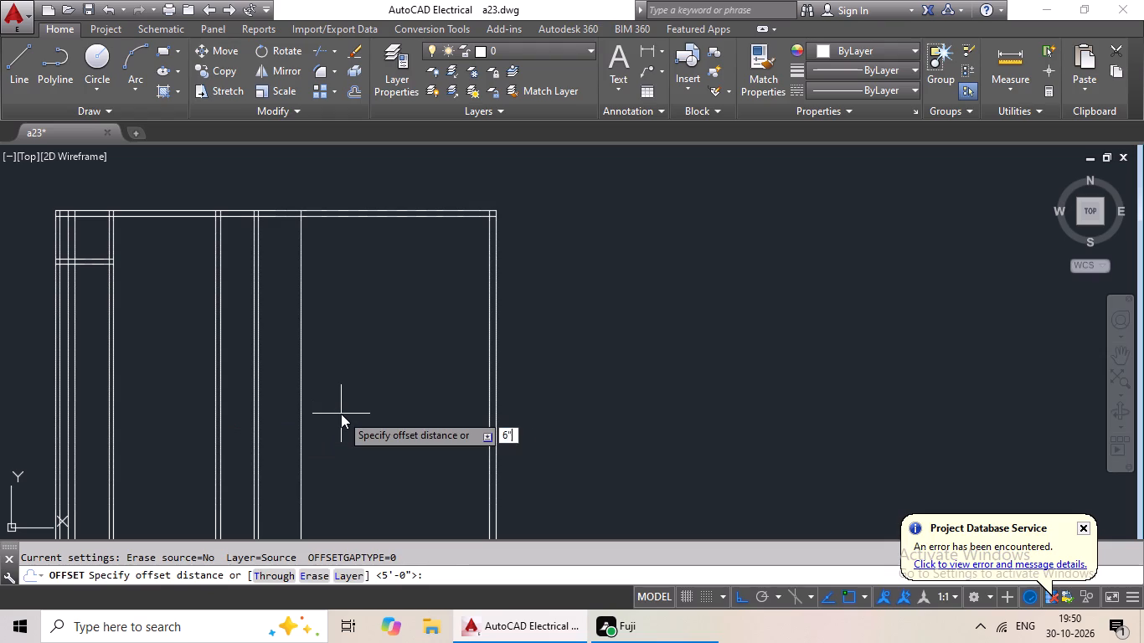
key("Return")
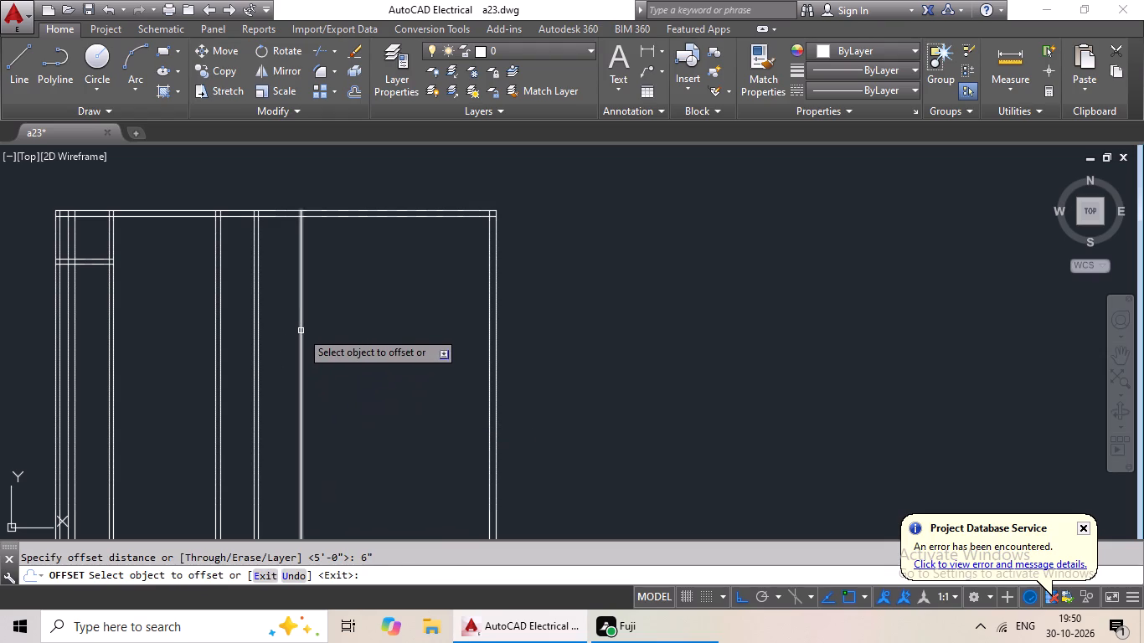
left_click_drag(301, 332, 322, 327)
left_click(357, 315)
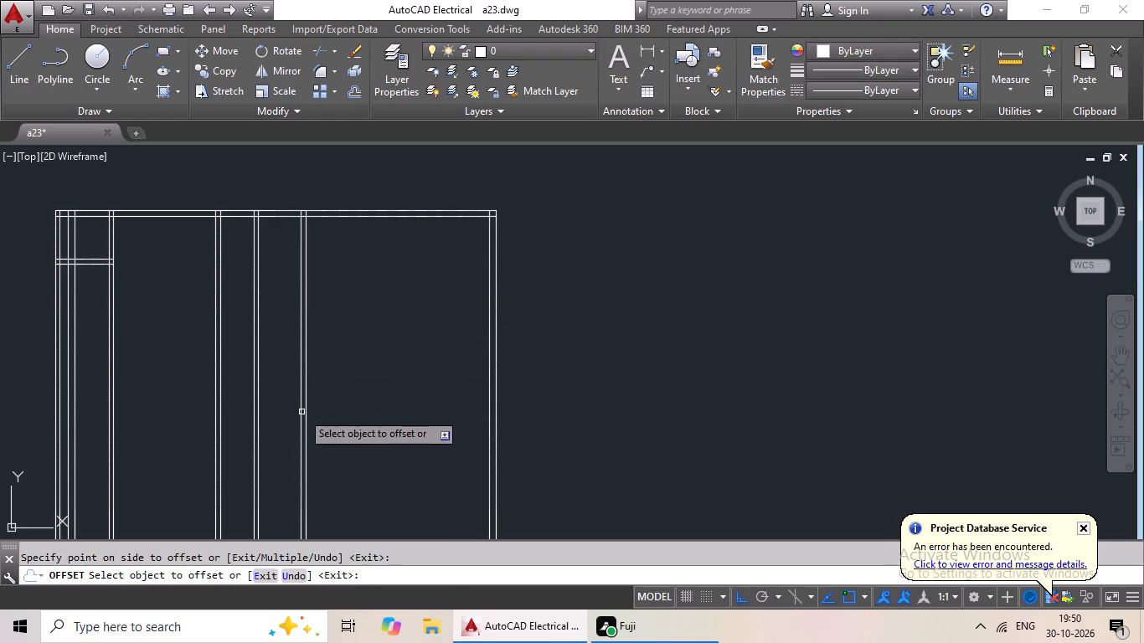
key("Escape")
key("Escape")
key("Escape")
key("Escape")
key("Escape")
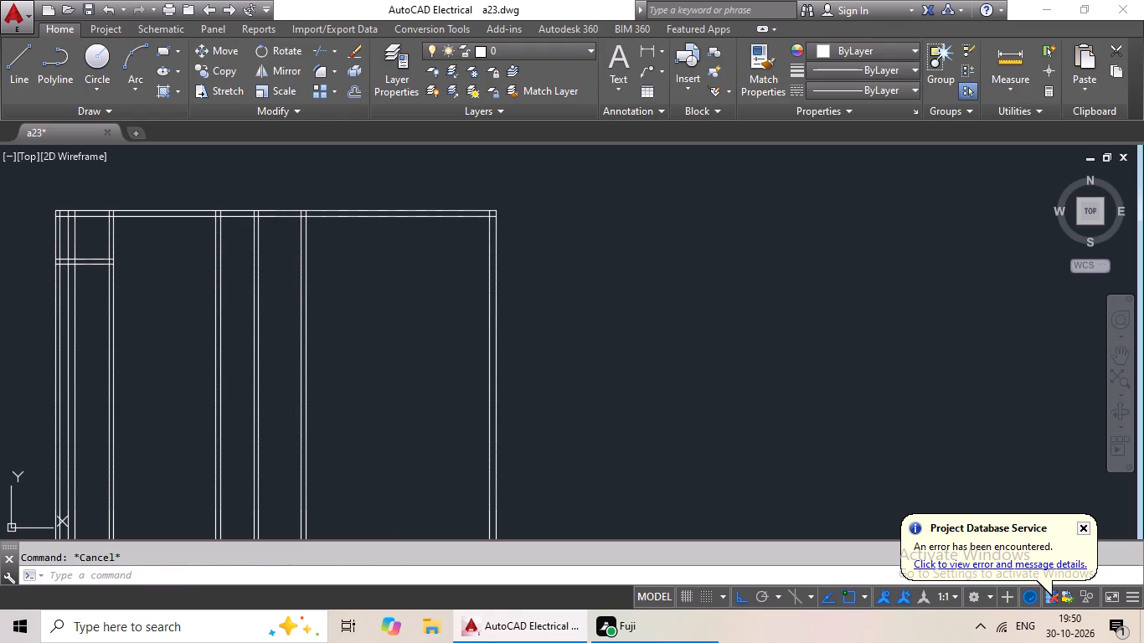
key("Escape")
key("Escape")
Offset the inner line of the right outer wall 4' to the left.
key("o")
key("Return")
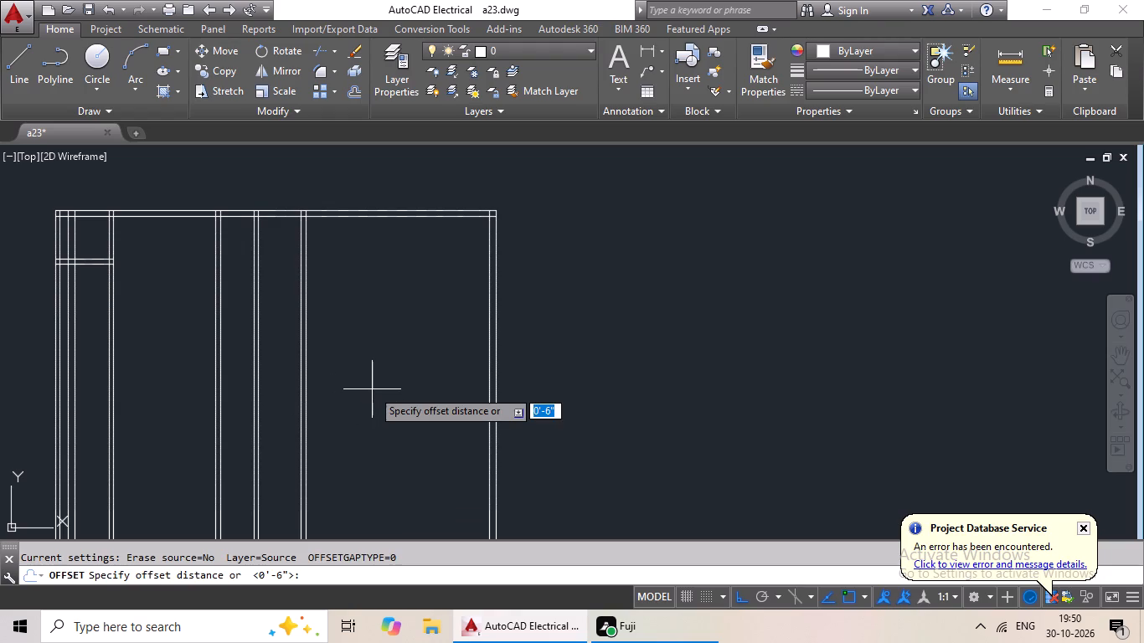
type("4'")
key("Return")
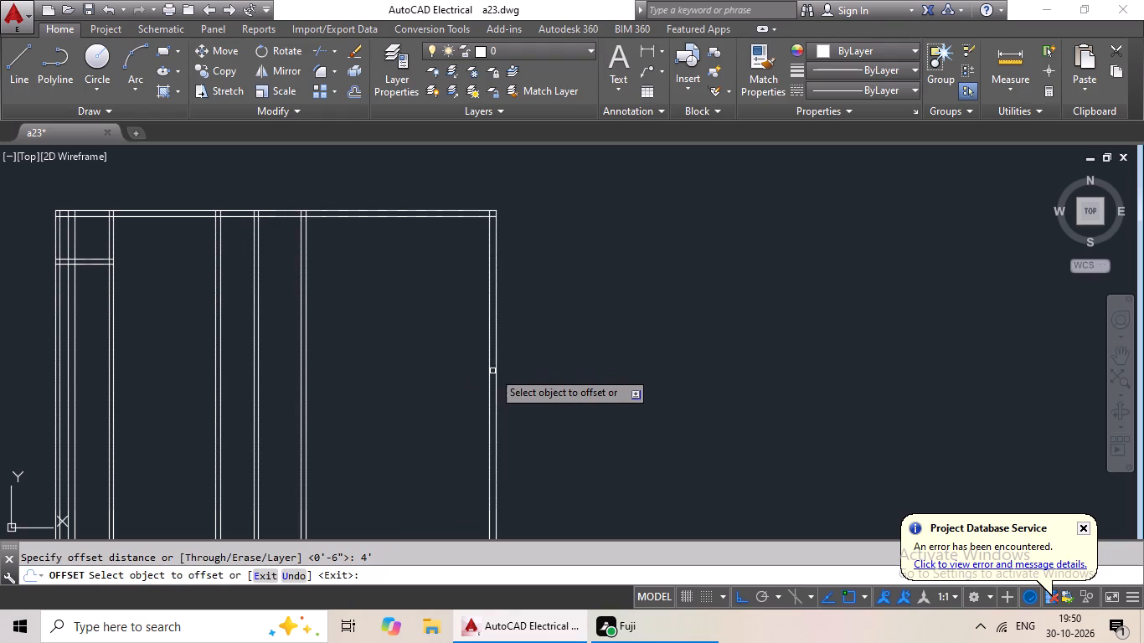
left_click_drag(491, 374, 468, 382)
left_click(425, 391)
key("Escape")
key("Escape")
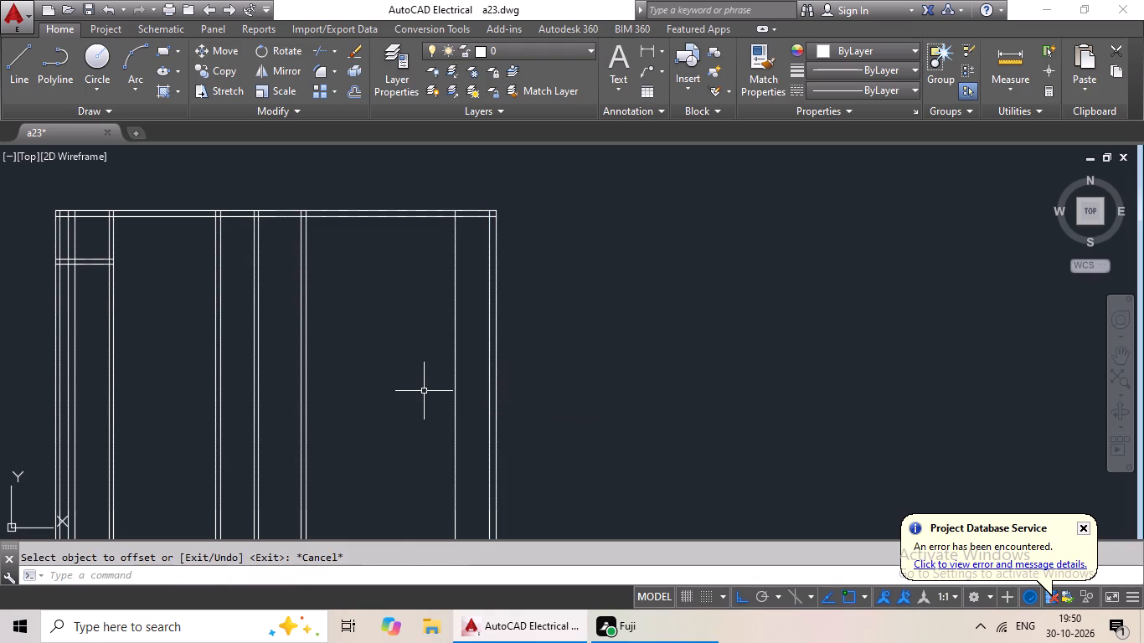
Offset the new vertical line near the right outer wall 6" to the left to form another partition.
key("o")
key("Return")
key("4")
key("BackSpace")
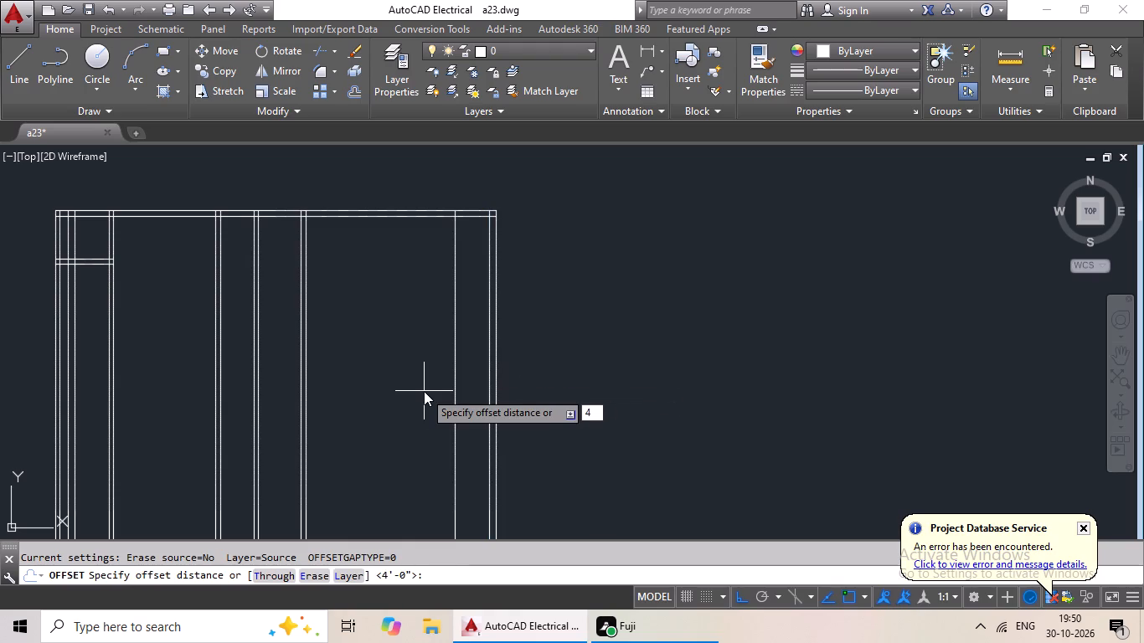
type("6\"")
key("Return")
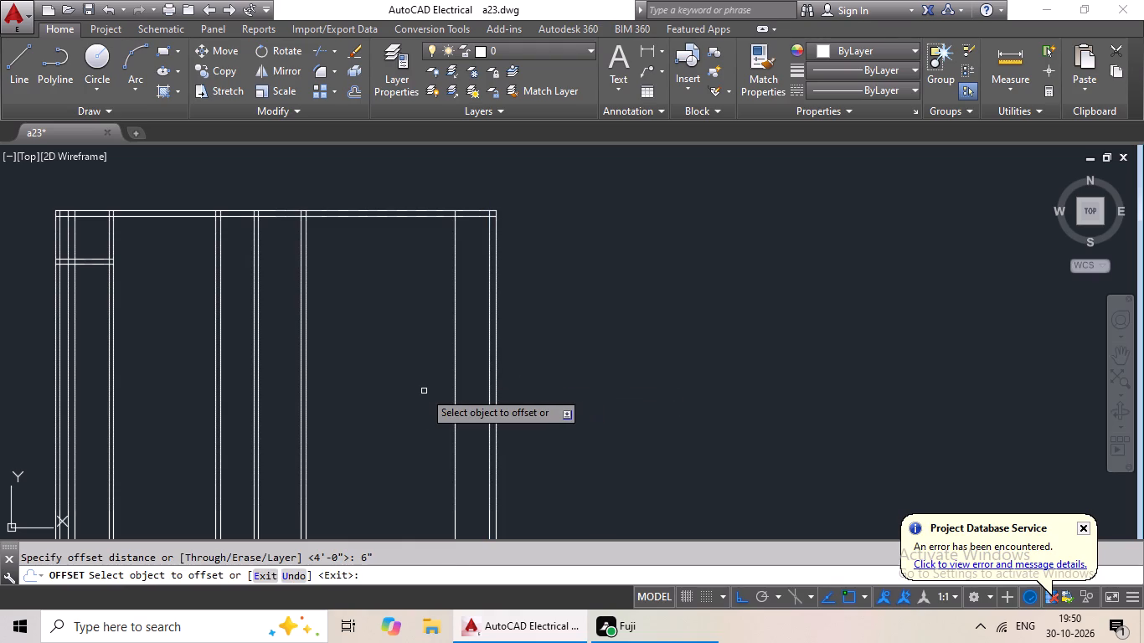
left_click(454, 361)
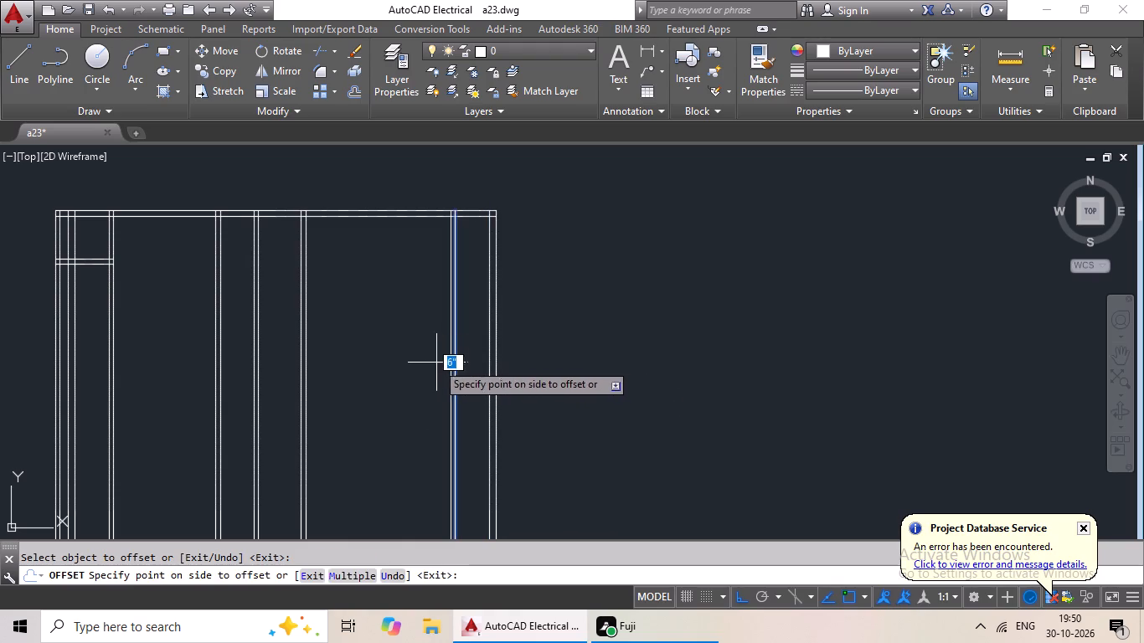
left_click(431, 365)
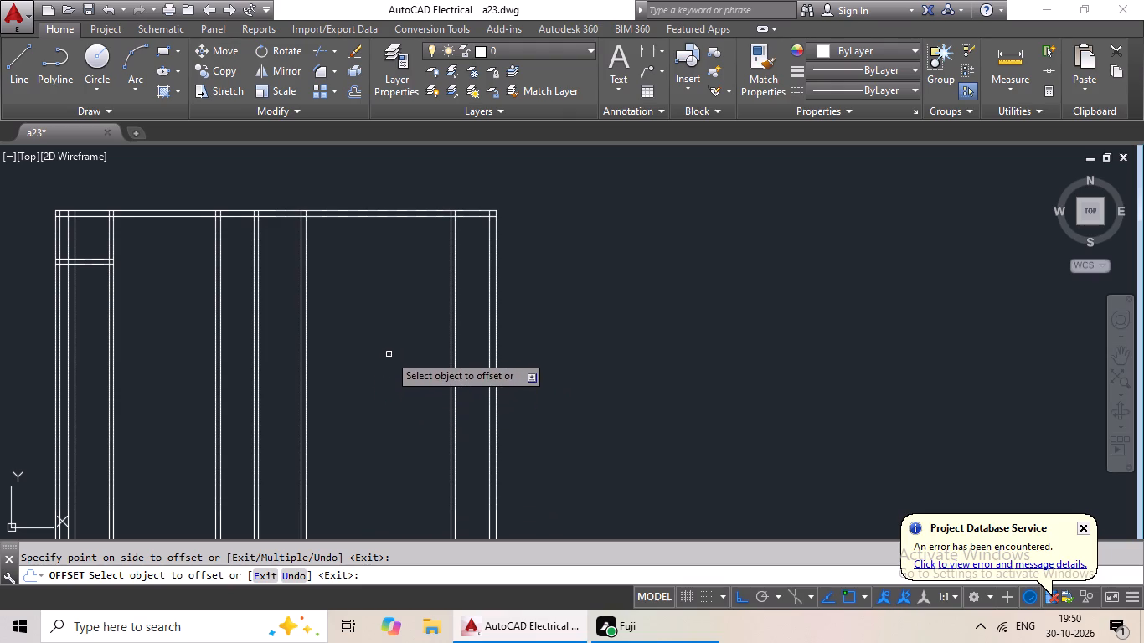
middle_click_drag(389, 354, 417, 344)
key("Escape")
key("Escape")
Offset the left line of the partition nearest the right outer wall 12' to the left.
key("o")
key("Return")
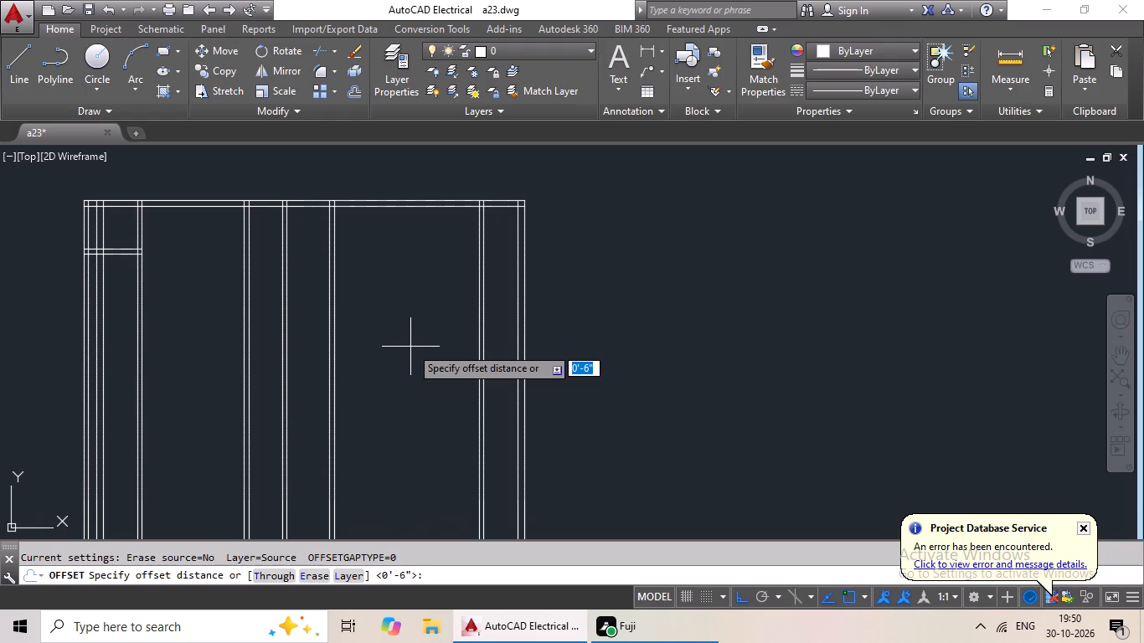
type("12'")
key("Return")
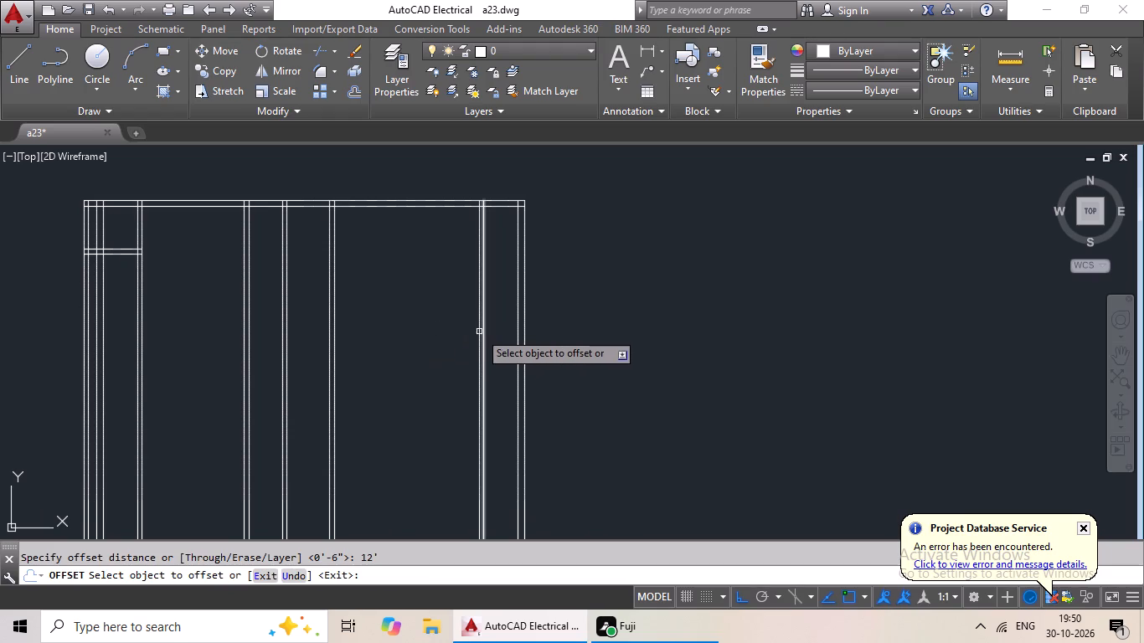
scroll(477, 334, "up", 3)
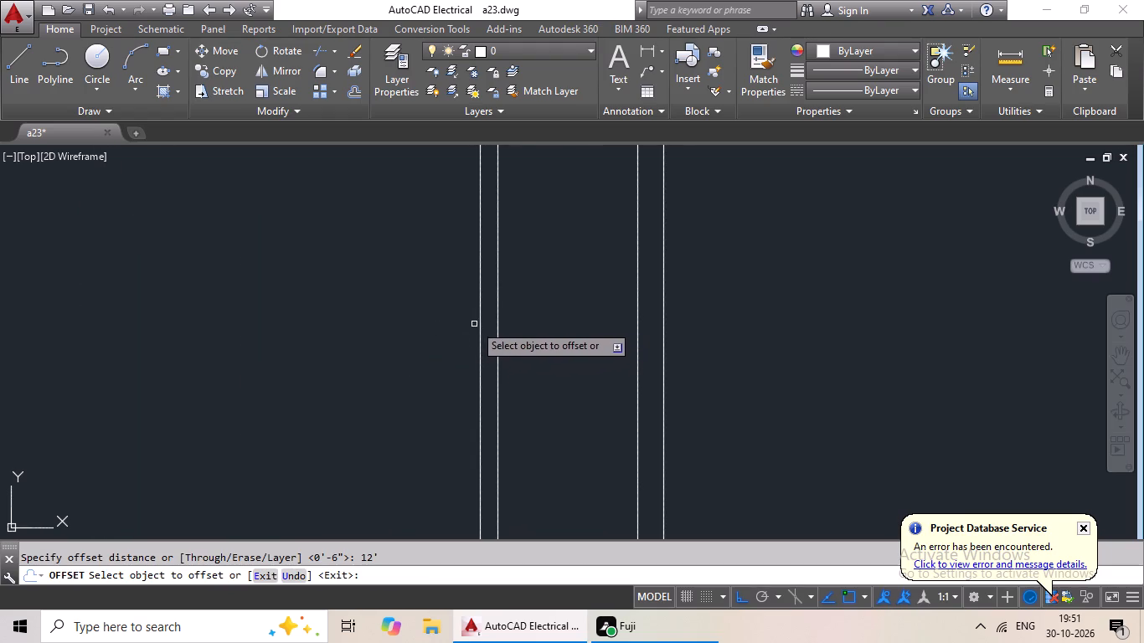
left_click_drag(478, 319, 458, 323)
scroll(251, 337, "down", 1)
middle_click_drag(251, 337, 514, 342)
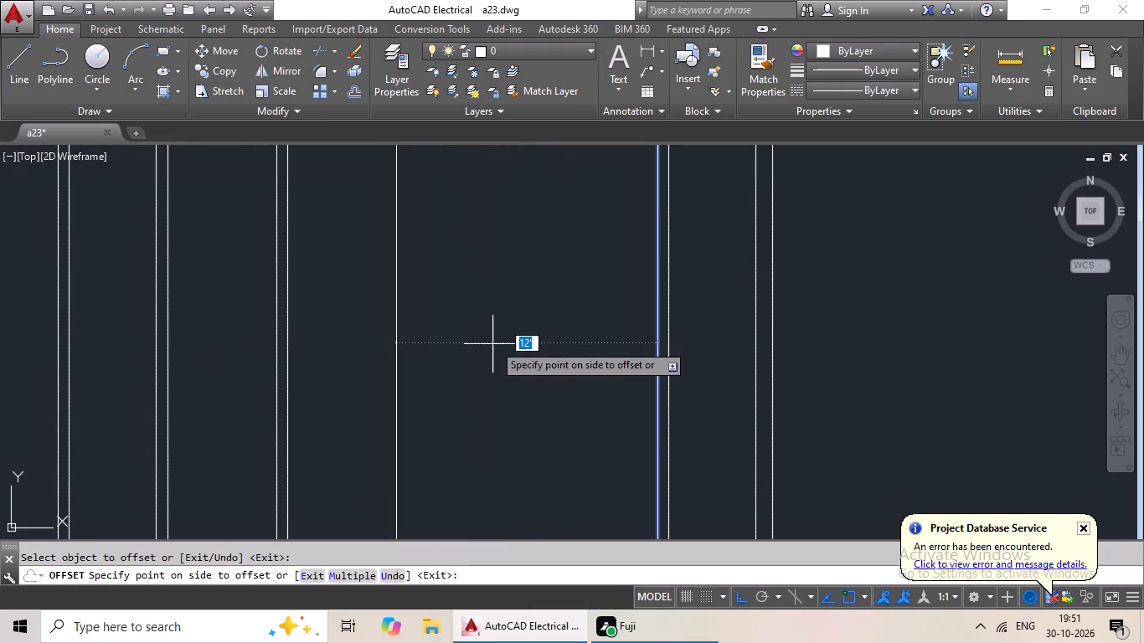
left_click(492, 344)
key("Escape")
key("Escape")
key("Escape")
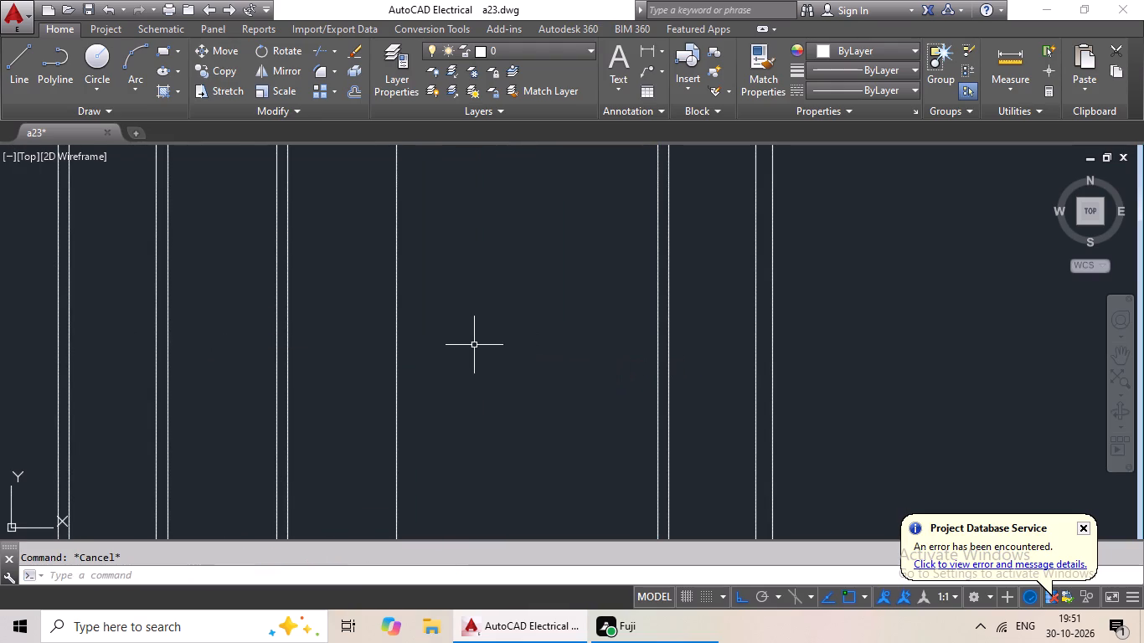
Examine the spacing of the vertical partition lines across the whole floor plan.
scroll(450, 352, "down", 3)
middle_click_drag(506, 332, 516, 327)
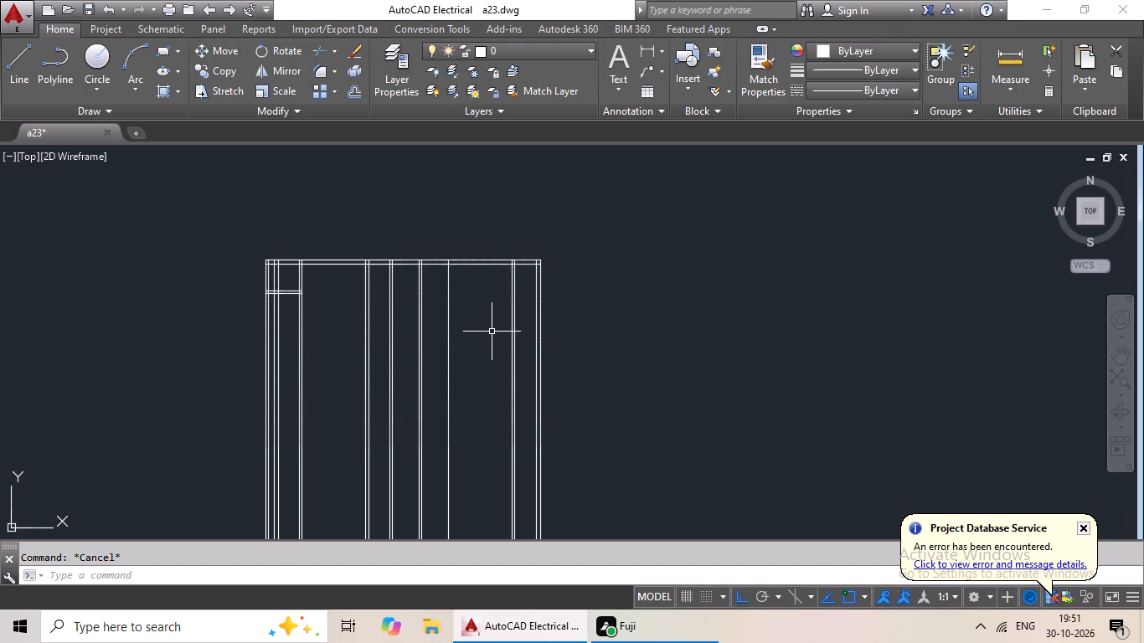
left_click(492, 332)
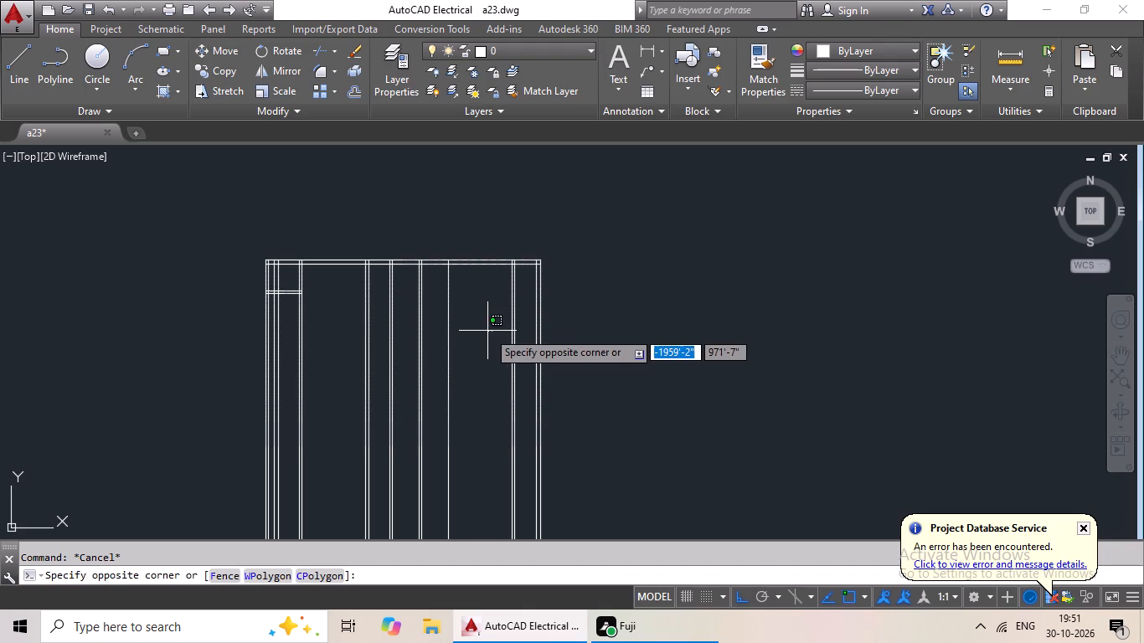
left_click(487, 331)
scroll(474, 365, "up", 2)
scroll(474, 365, "down", 2)
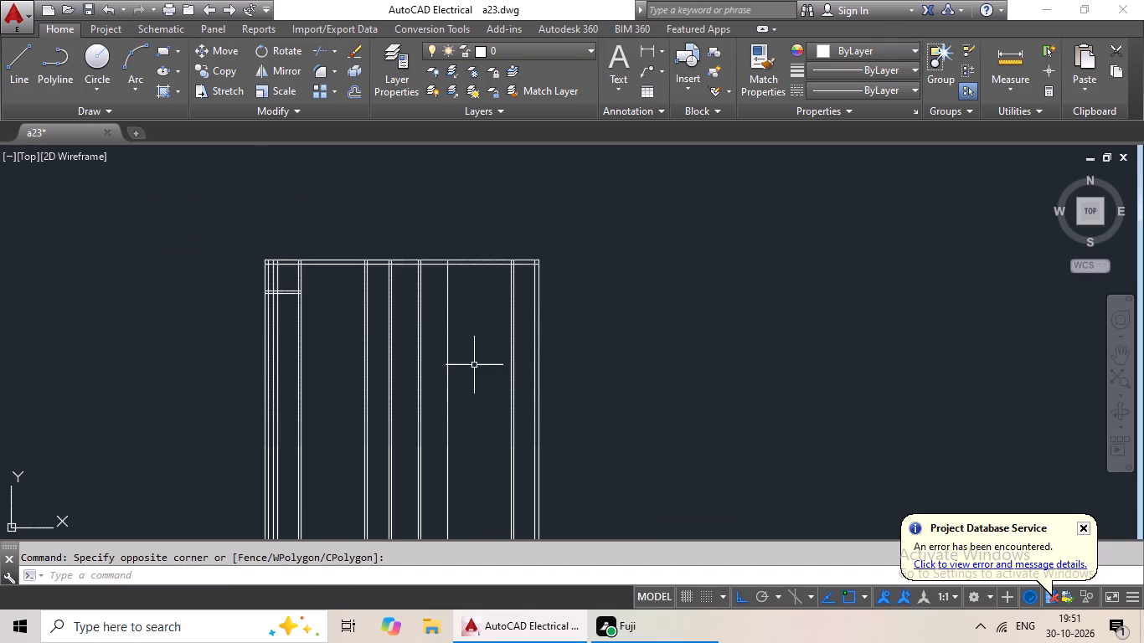
left_click(474, 365)
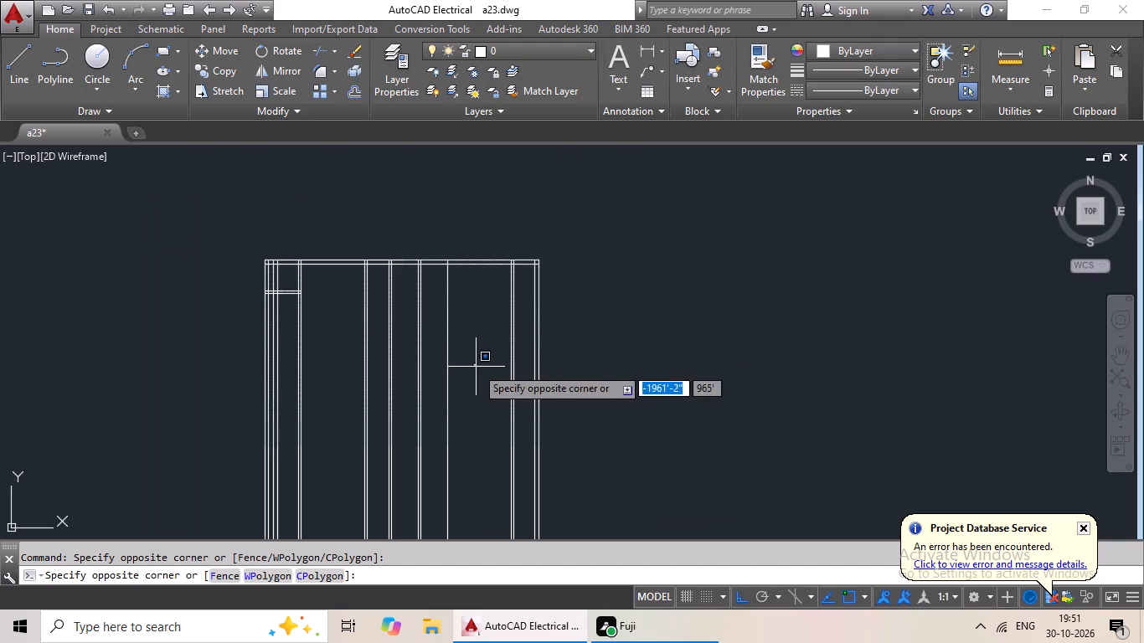
key("Escape")
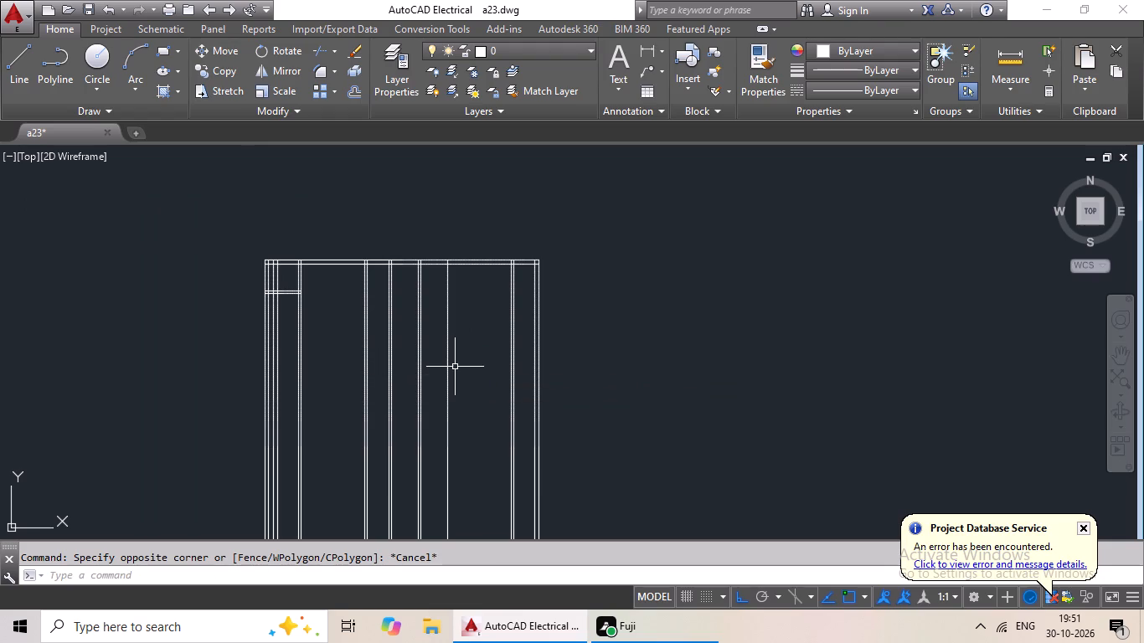
scroll(458, 365, "up", 2)
scroll(458, 365, "down", 3)
middle_click_drag(458, 365, 412, 379)
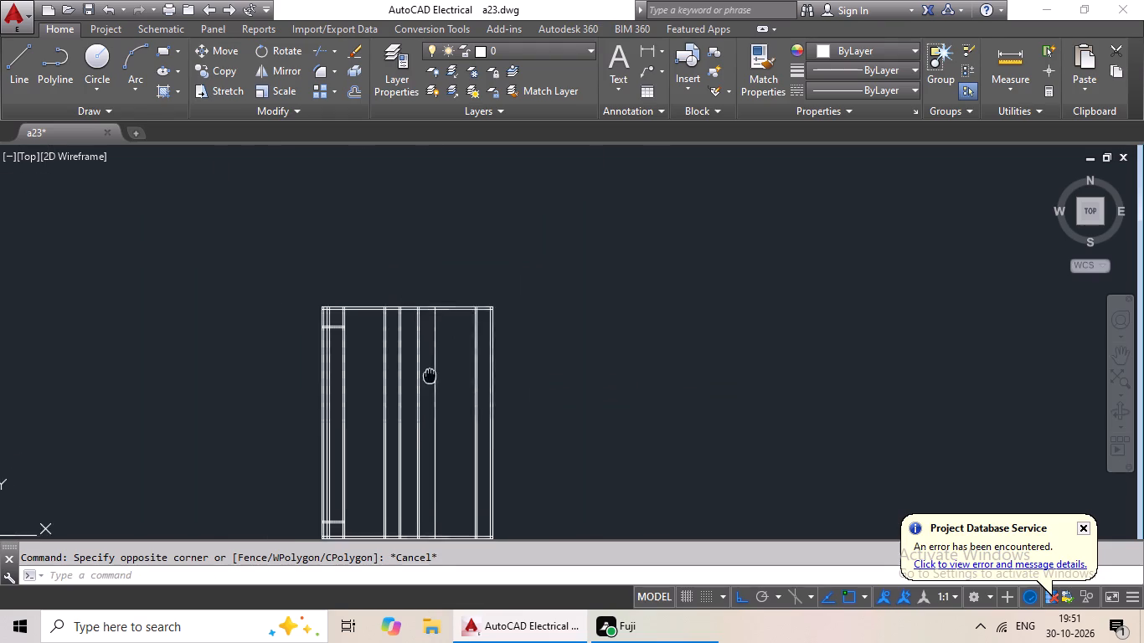
middle_click_drag(412, 379, 388, 382)
scroll(384, 379, "down", 1)
middle_click_drag(384, 375, 391, 325)
scroll(389, 336, "up", 3)
scroll(391, 336, "down", 2)
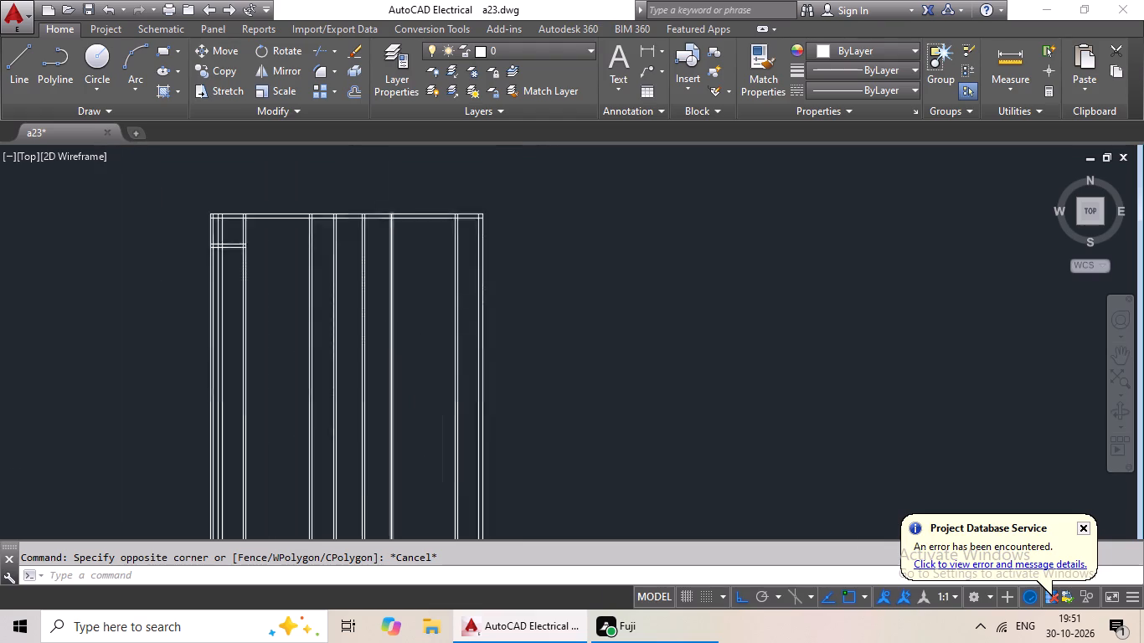
scroll(405, 338, "up", 2)
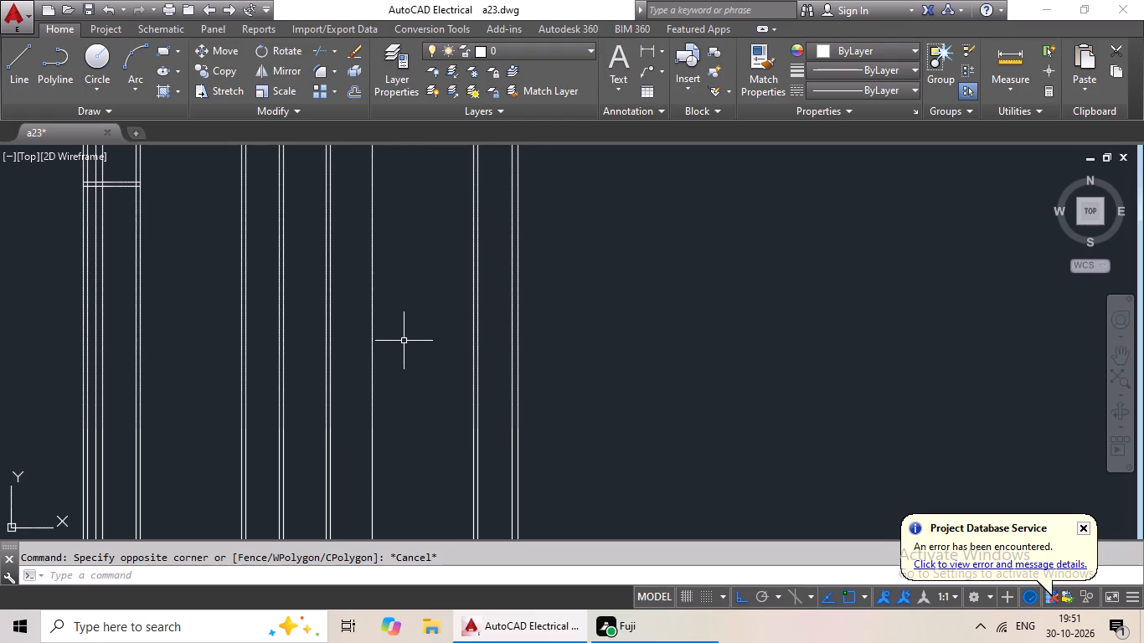
scroll(402, 342, "down", 2)
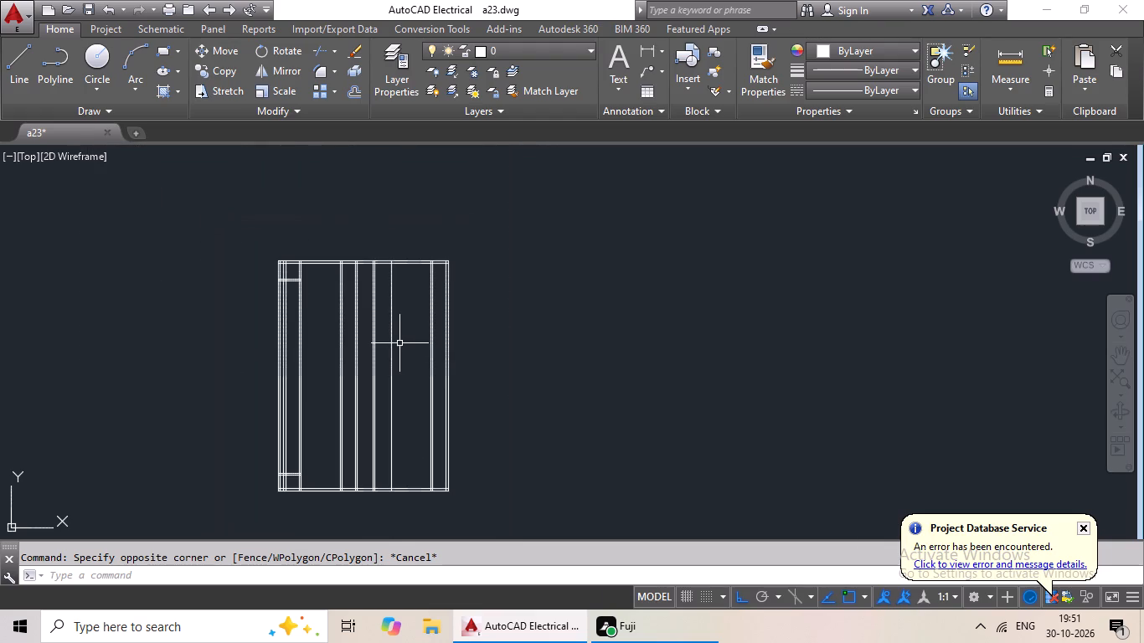
scroll(395, 344, "up", 1)
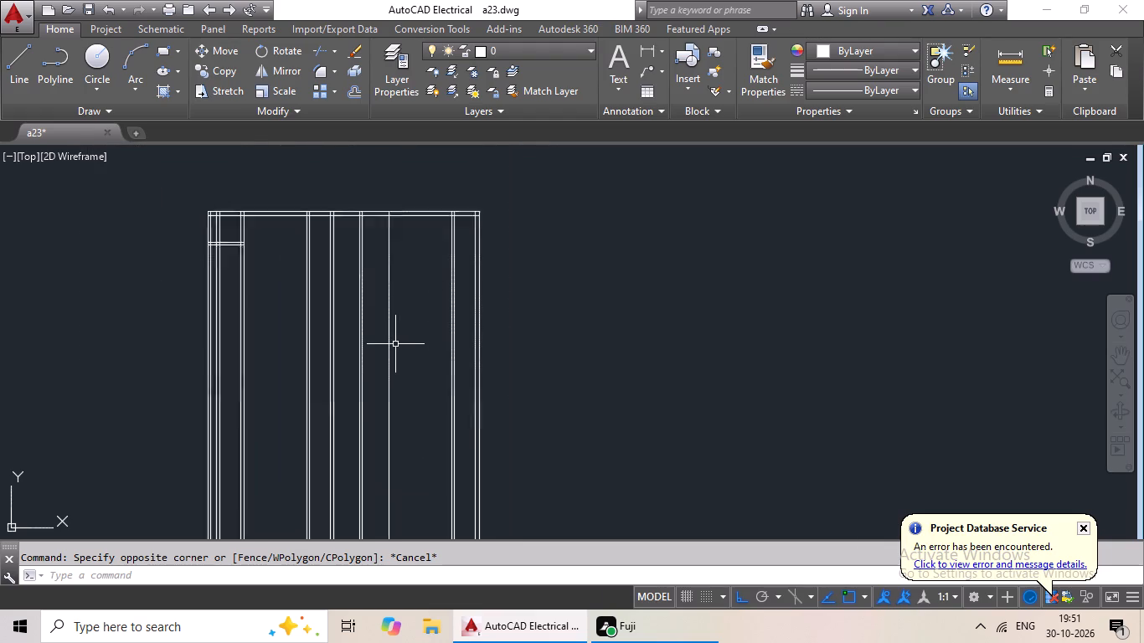
scroll(395, 344, "up", 1)
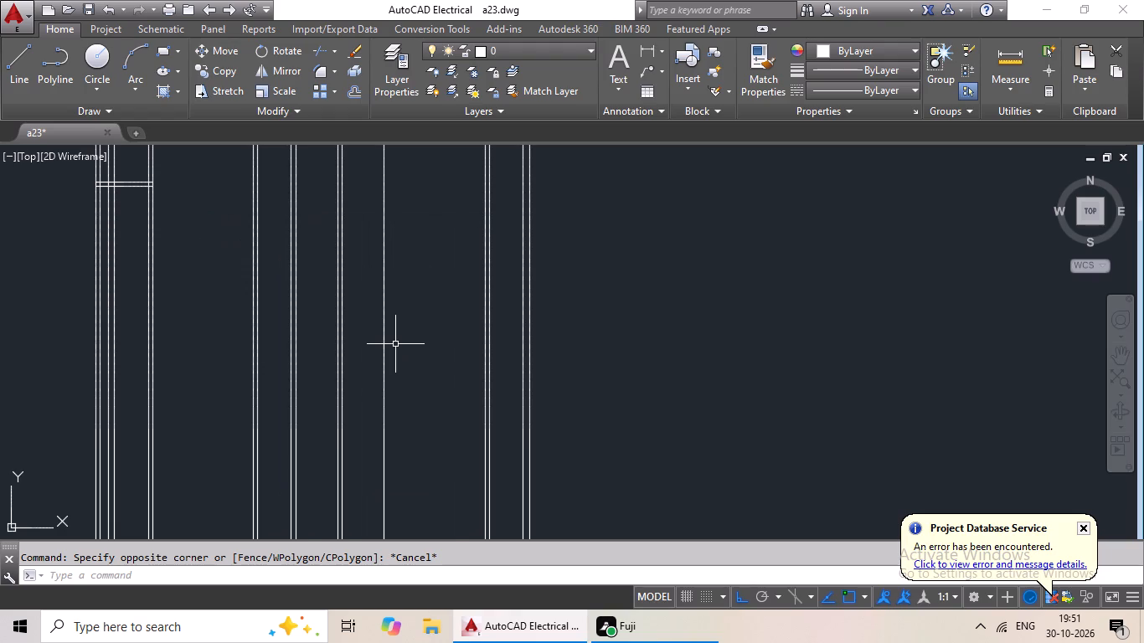
Delete the entire floor plan drawing, including its outer walls and all partition lines.
scroll(395, 344, "down", 1)
scroll(546, 314, "down", 3)
left_click_drag(595, 289, 595, 291)
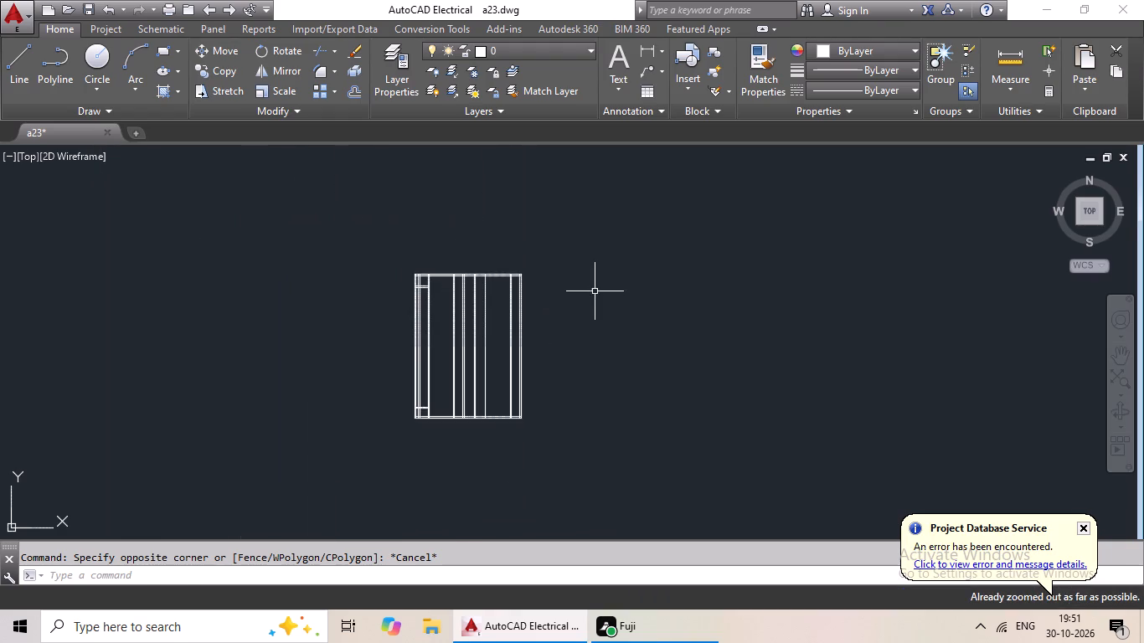
left_click_drag(595, 291, 575, 419)
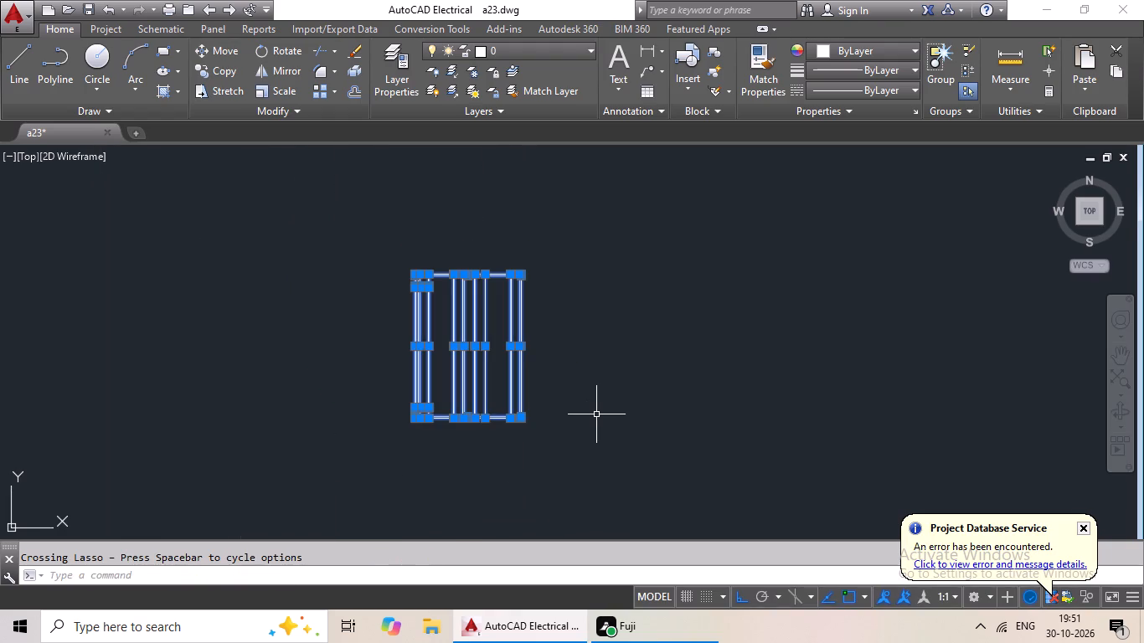
key("Delete")
Draw a new closed rectangular building outline with lines, 54' wide and 74' high.
left_click(3, 68)
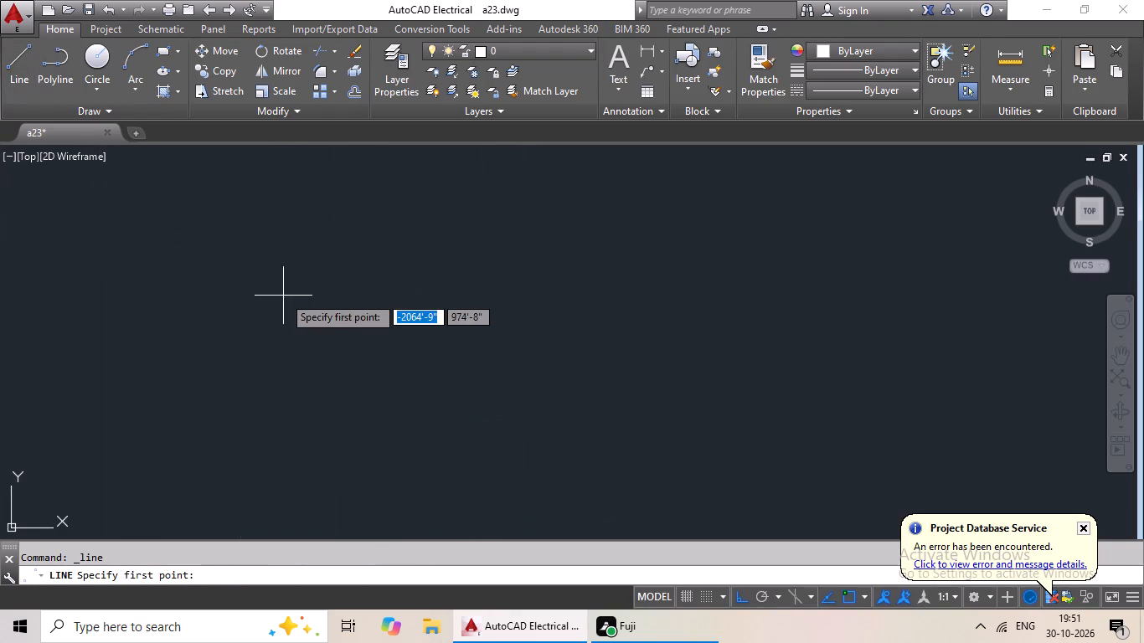
scroll(286, 294, "up", 2)
scroll(300, 244, "down", 4)
left_click_drag(189, 218, 210, 220)
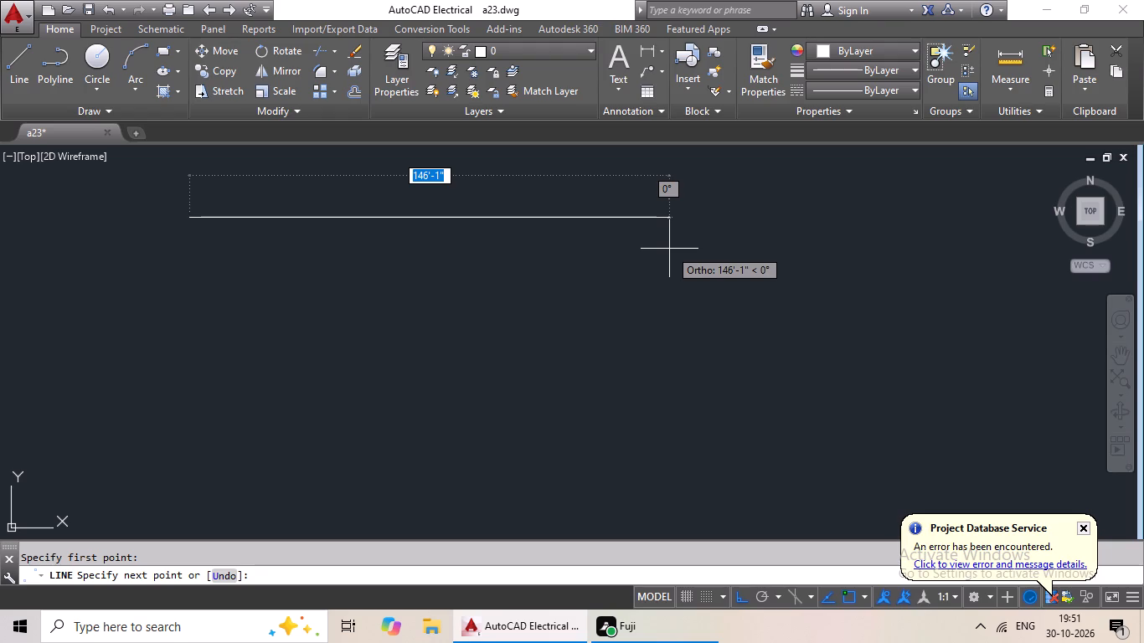
type("54'")
key("Return")
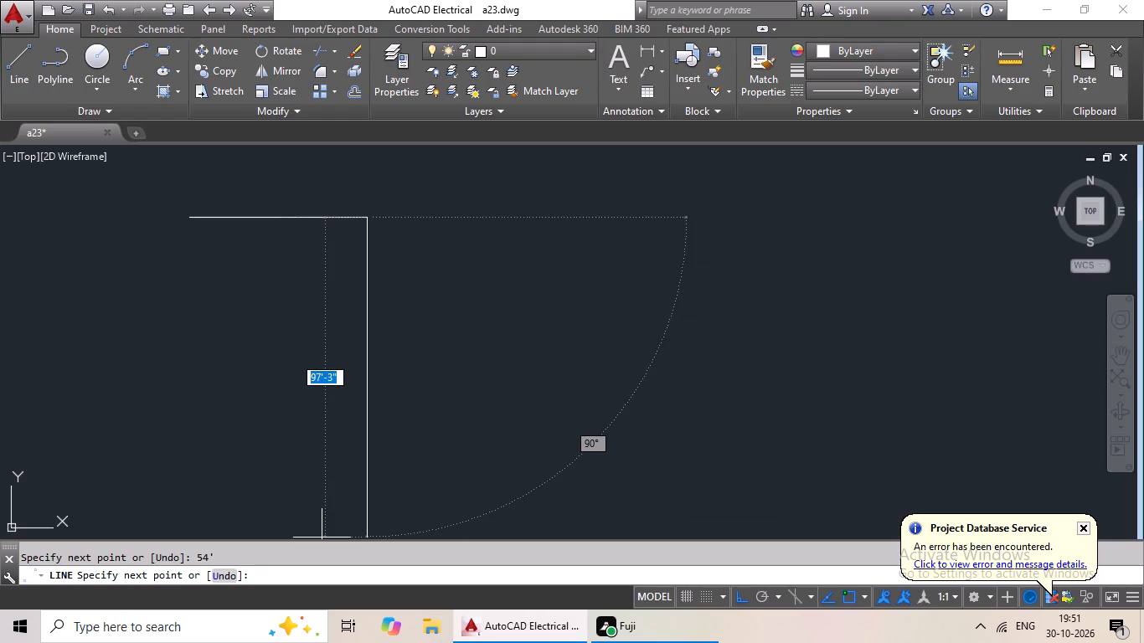
type("74'")
key("Return")
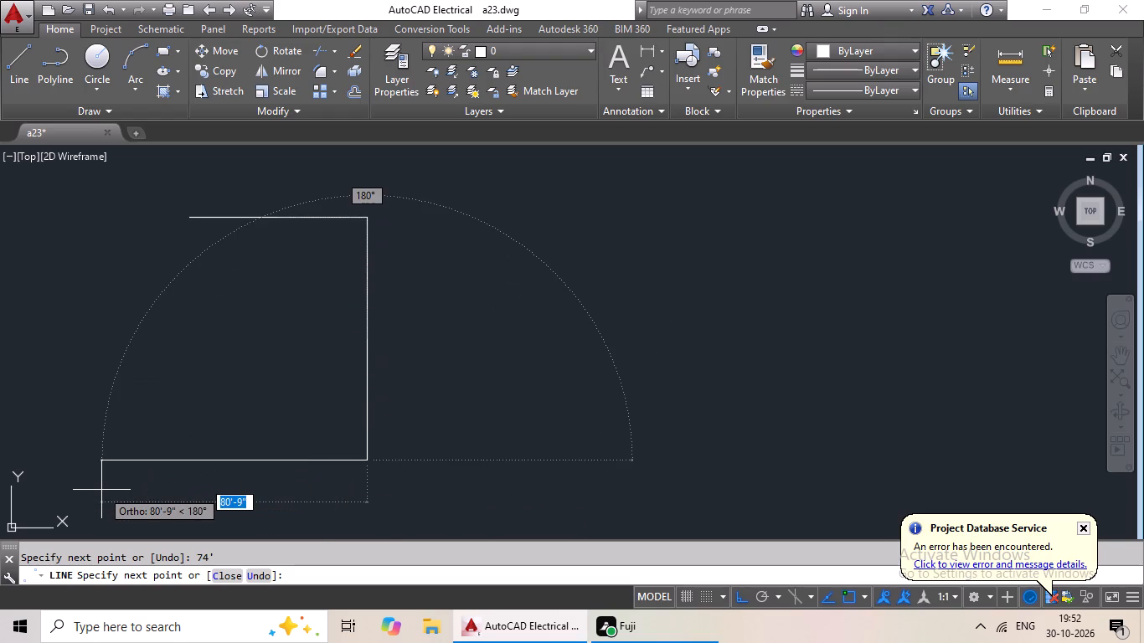
type("54'")
key("Return")
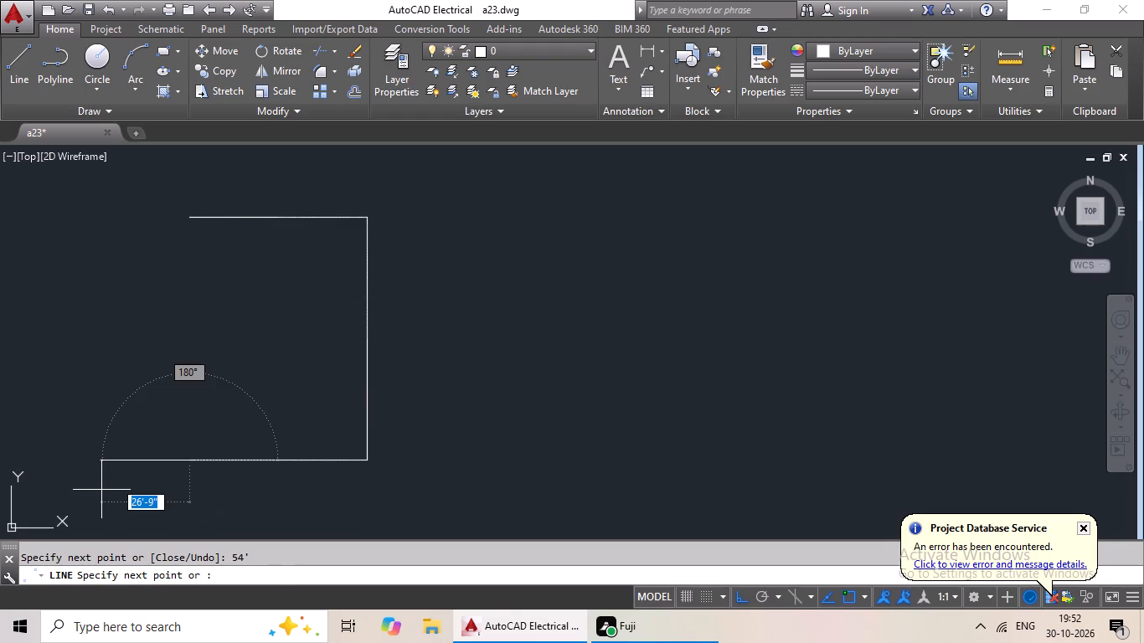
left_click(193, 219)
key("Escape")
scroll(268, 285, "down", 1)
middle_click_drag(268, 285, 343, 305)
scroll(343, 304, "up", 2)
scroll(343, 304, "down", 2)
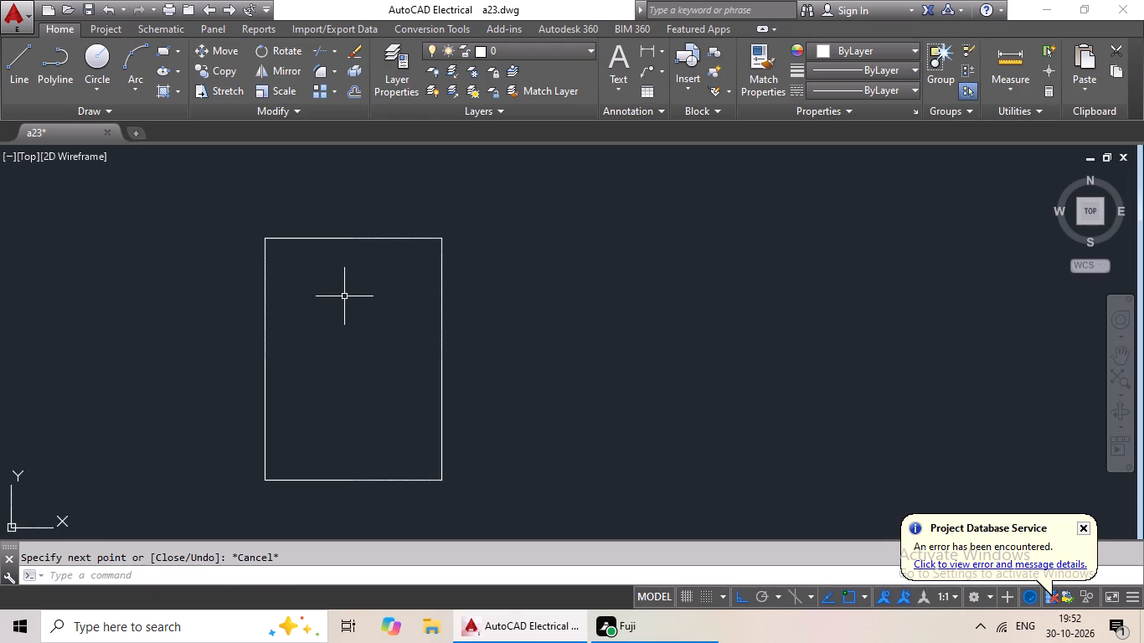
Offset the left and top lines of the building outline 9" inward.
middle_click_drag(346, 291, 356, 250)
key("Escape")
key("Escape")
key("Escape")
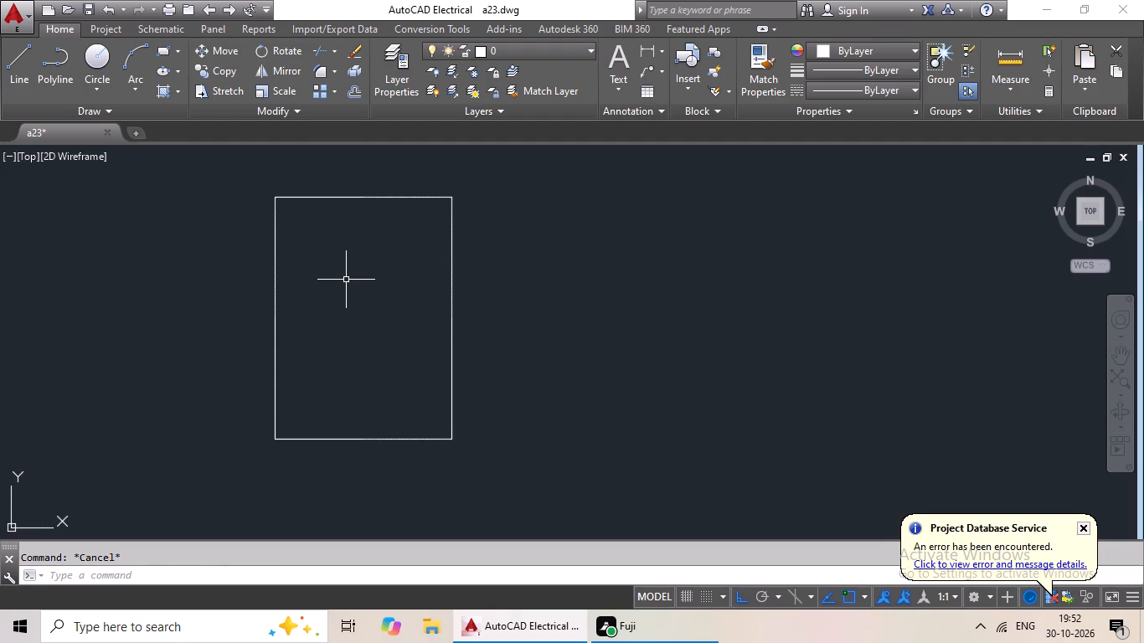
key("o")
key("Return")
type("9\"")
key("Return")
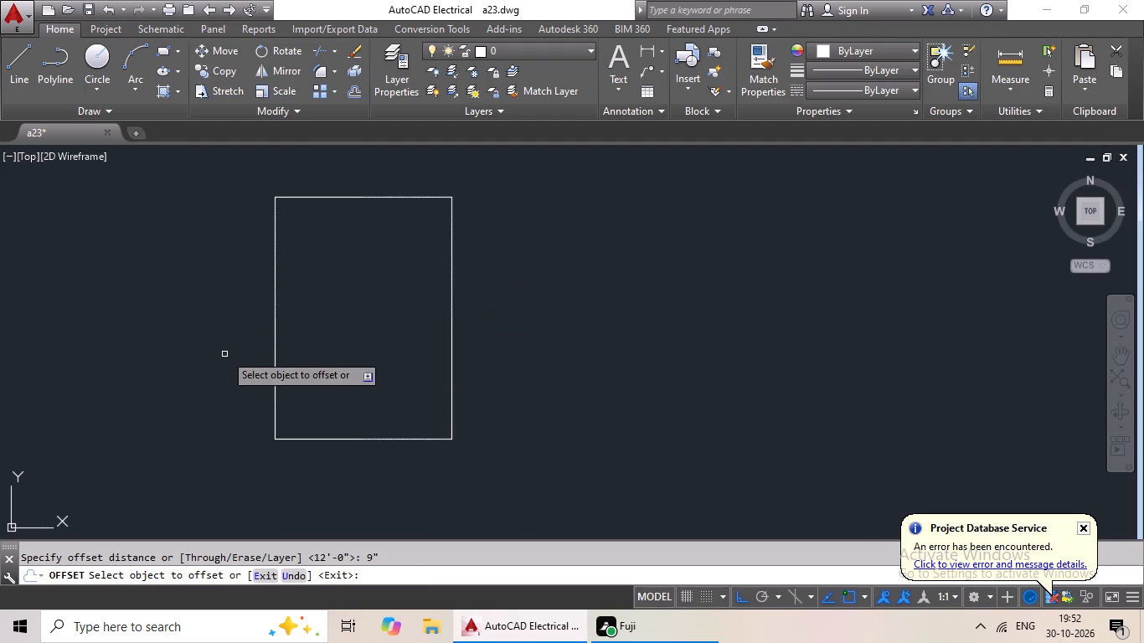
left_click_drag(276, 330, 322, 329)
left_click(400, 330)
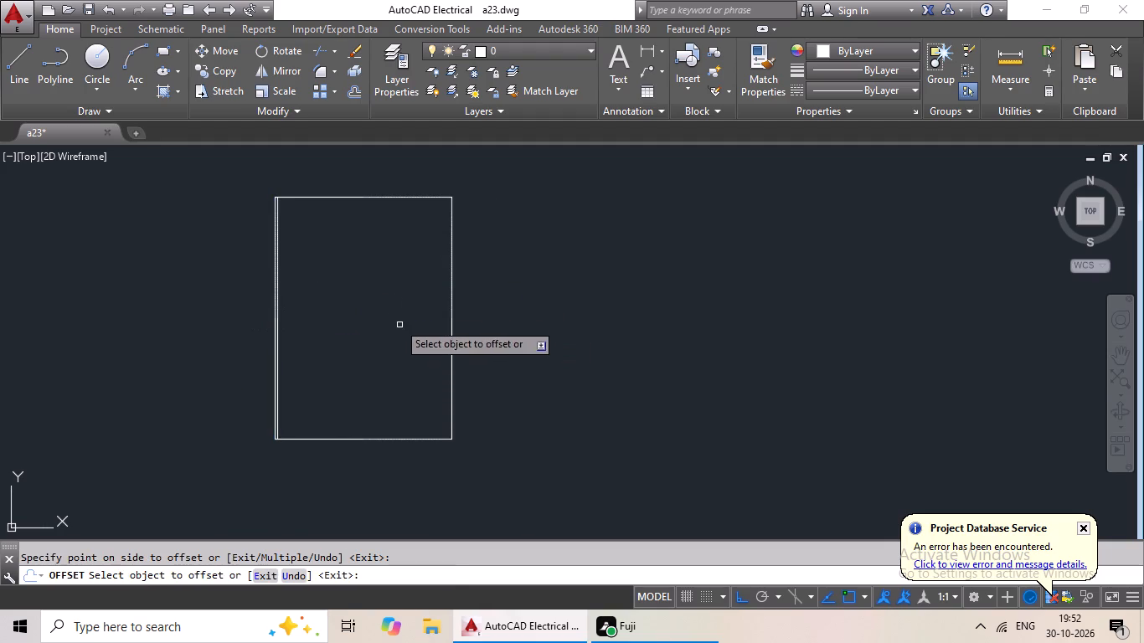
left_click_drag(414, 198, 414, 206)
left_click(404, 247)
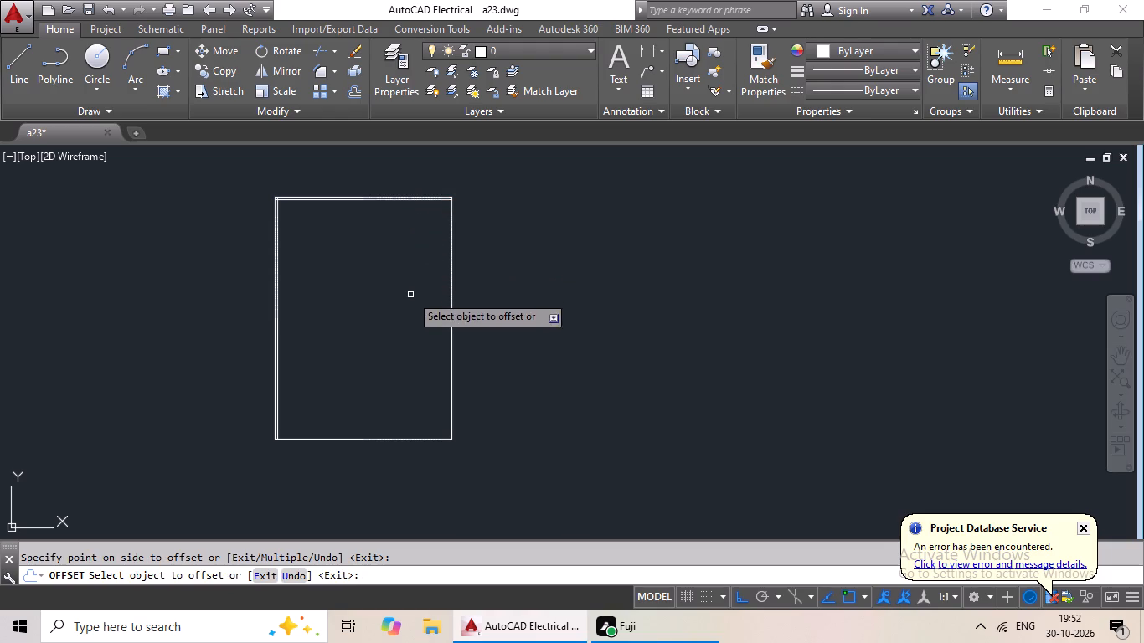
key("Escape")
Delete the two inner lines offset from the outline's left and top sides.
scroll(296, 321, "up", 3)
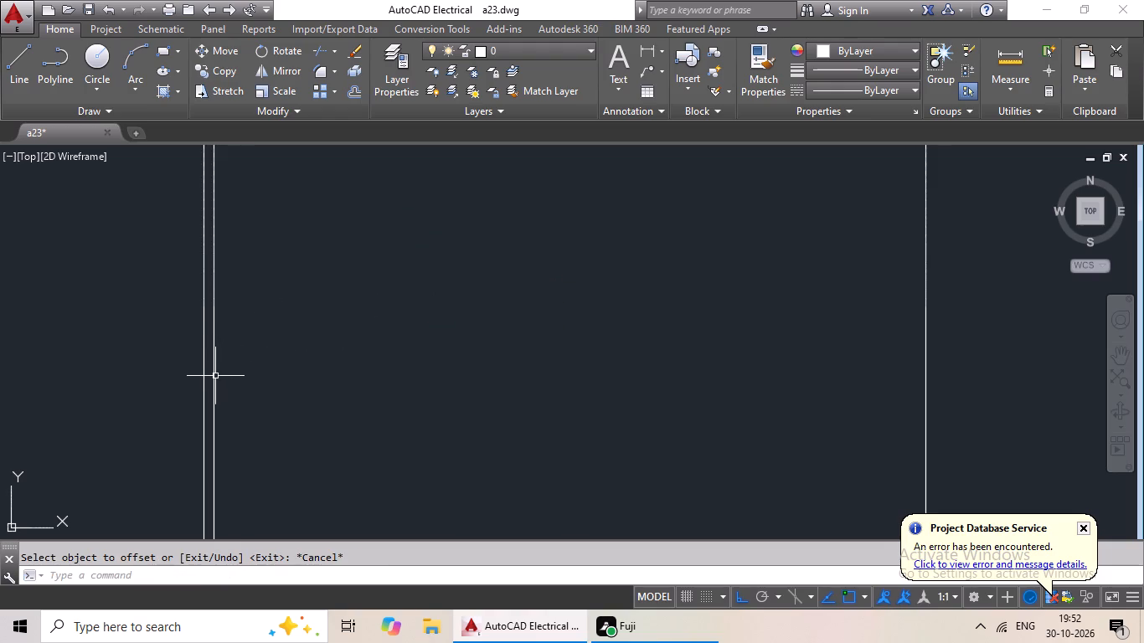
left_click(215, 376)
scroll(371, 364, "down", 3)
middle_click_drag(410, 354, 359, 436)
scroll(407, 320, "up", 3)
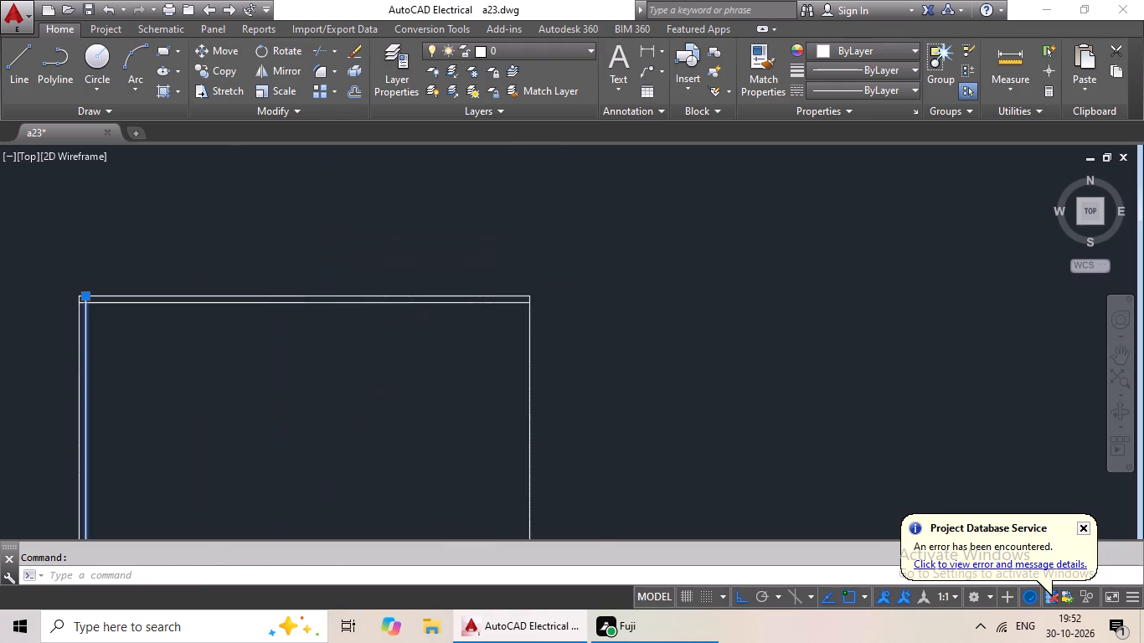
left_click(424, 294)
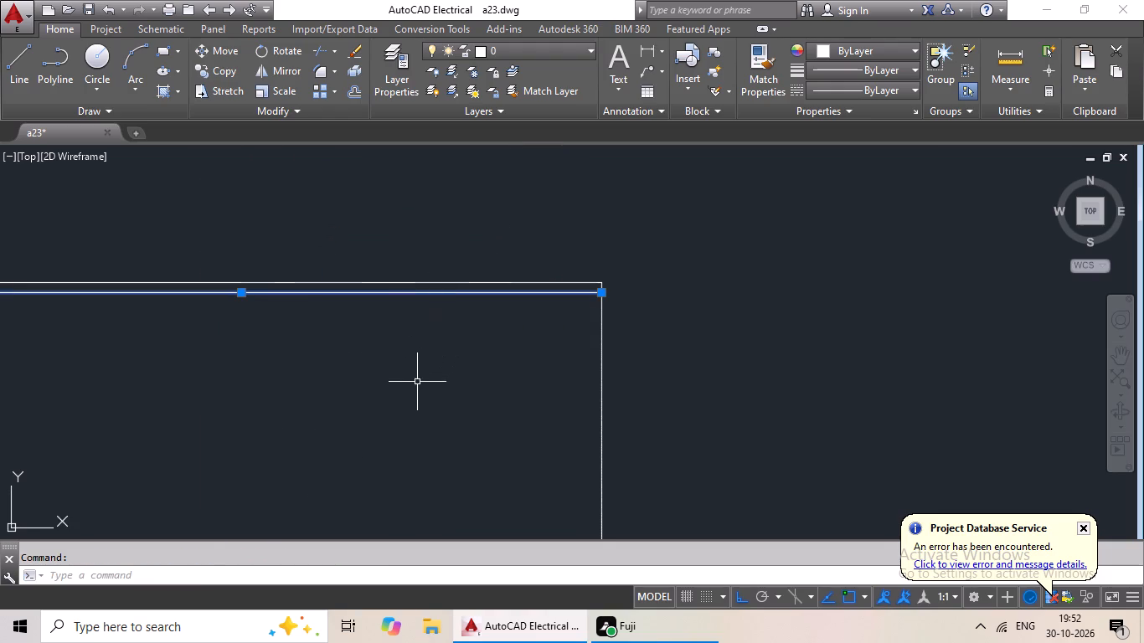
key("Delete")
Offset all four lines of the building outline 9" inward to form the outer walls.
scroll(497, 357, "down", 2)
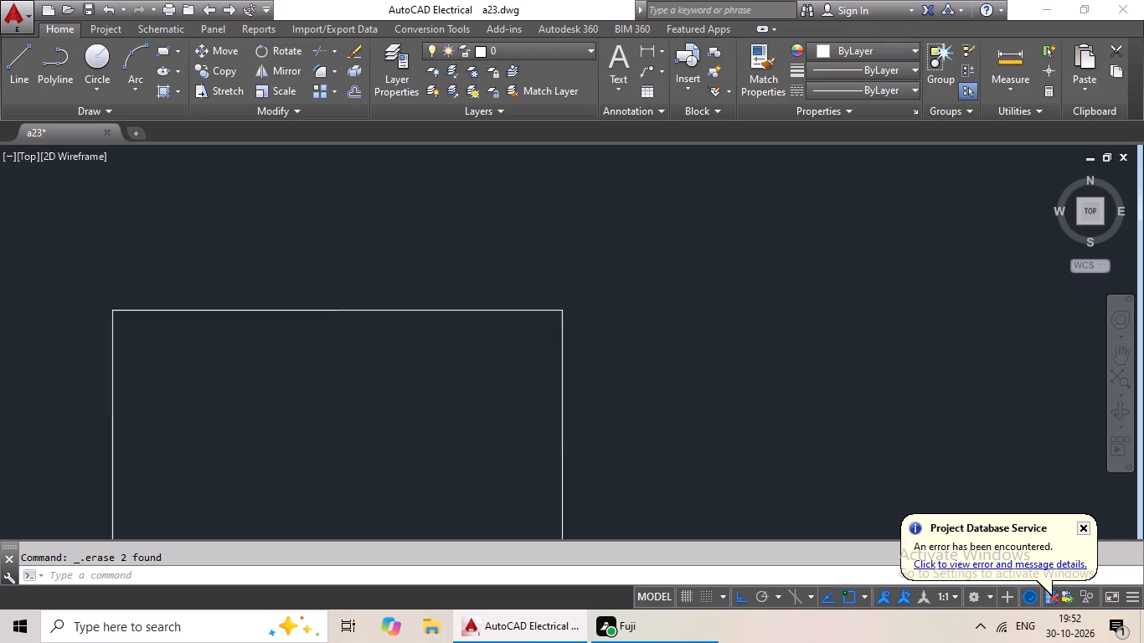
middle_click_drag(486, 404, 529, 299)
middle_click_drag(541, 424, 561, 352)
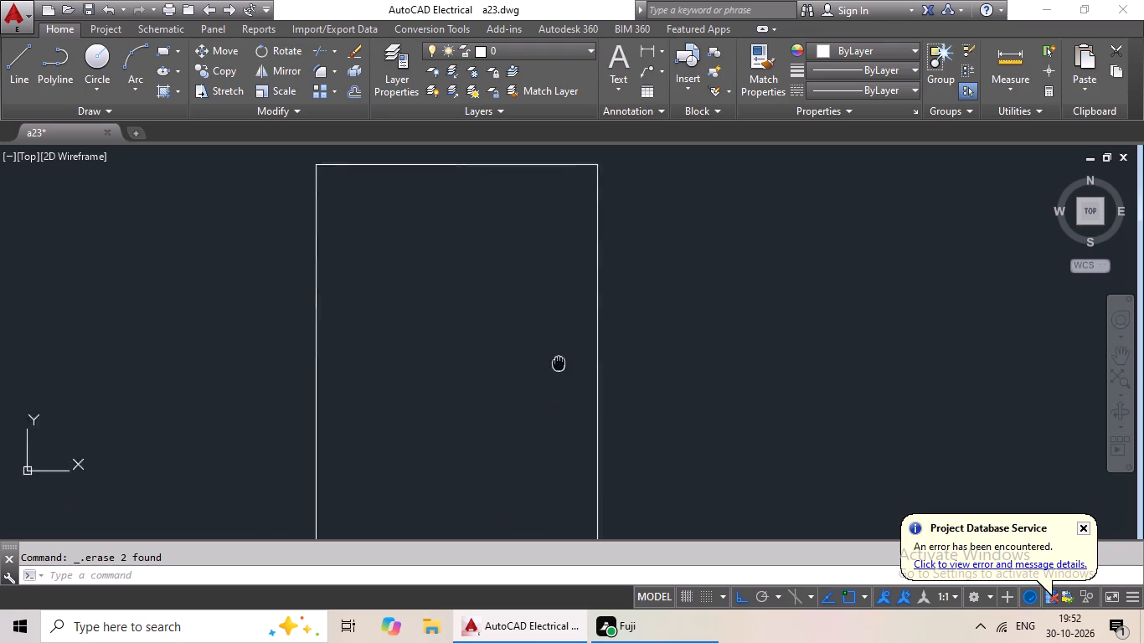
middle_click_drag(561, 352, 563, 343)
key("Escape")
key("Escape")
key("Escape")
key("Escape")
key("o")
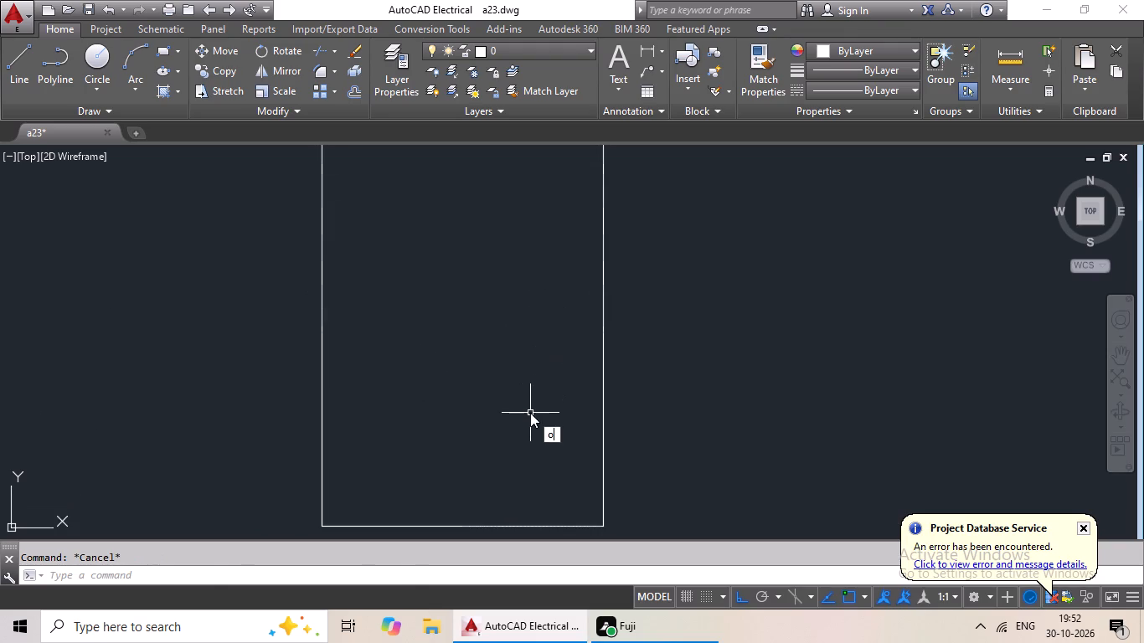
key("Return")
type("9\"")
key("Return")
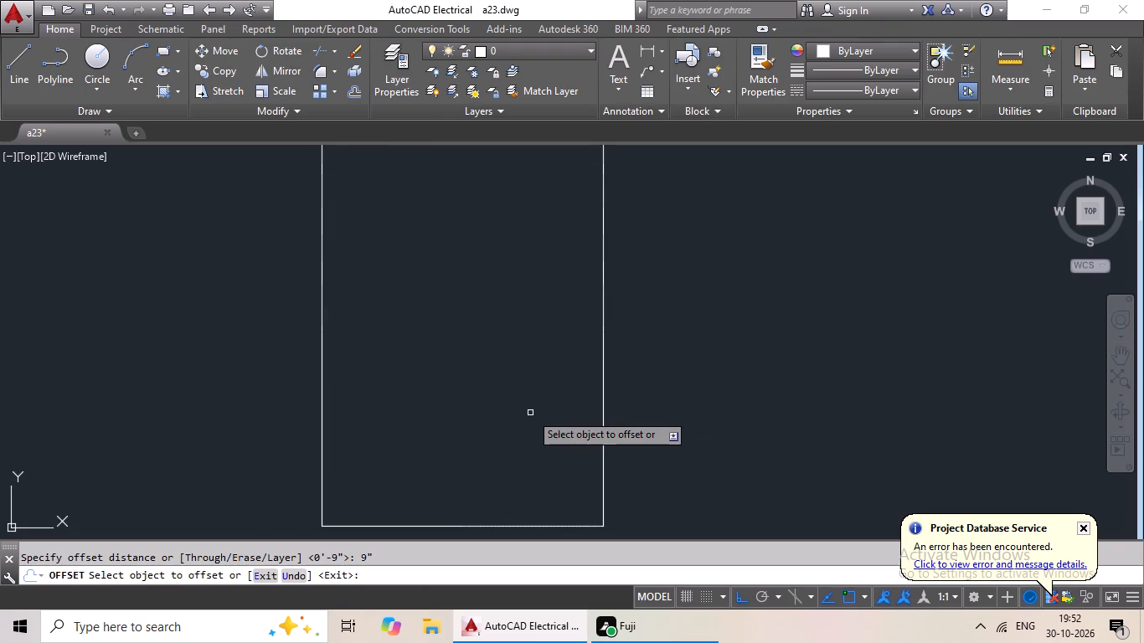
left_click(320, 332)
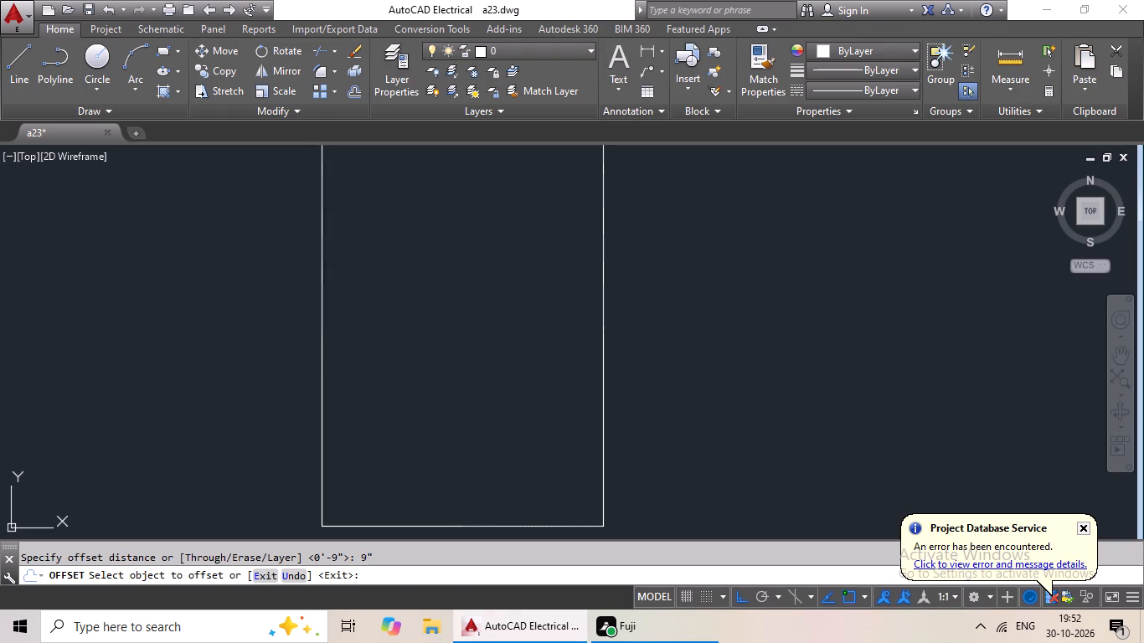
left_click(406, 327)
scroll(435, 327, "down", 2)
middle_click_drag(440, 321, 372, 419)
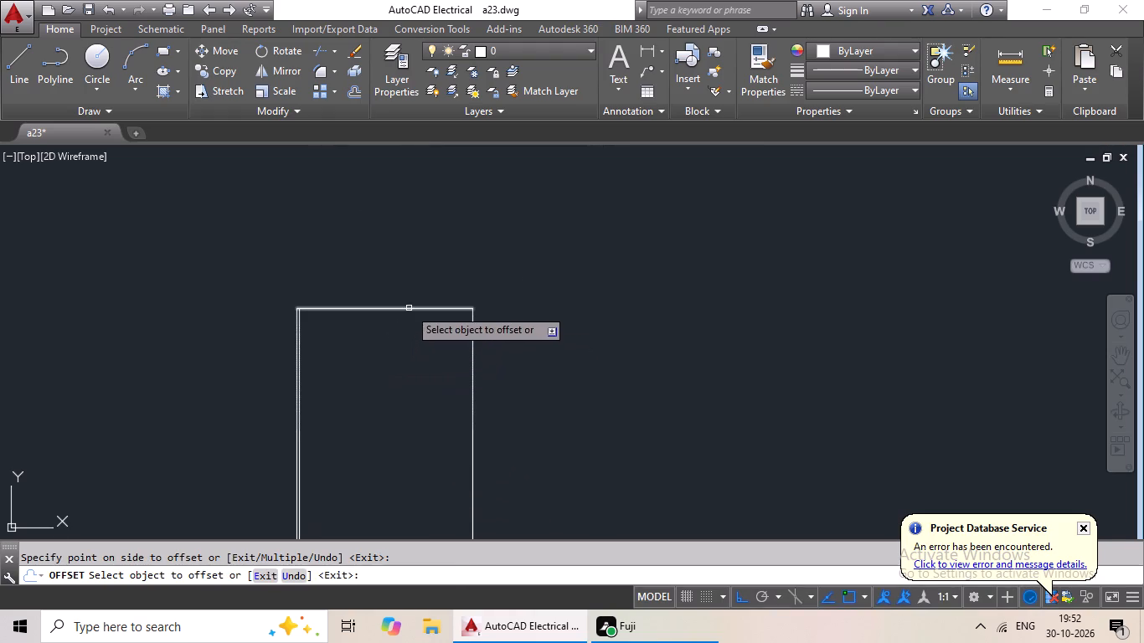
left_click(409, 308)
left_click_drag(381, 364, 382, 372)
left_click_drag(474, 374, 473, 374)
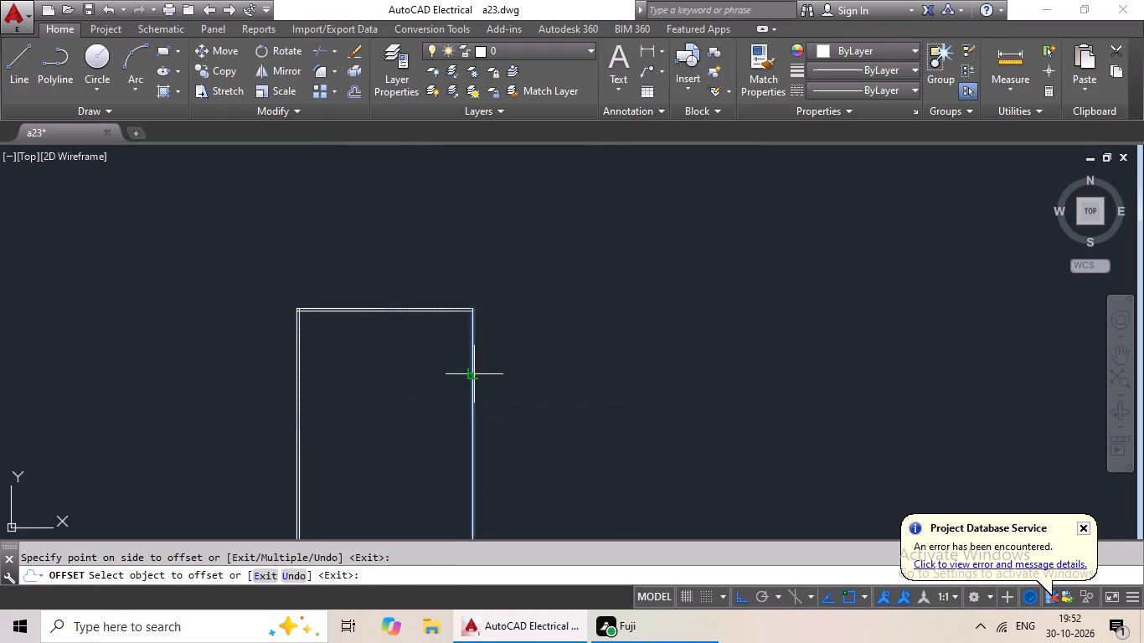
left_click_drag(473, 374, 412, 391)
left_click(372, 396)
middle_click_drag(413, 400, 433, 268)
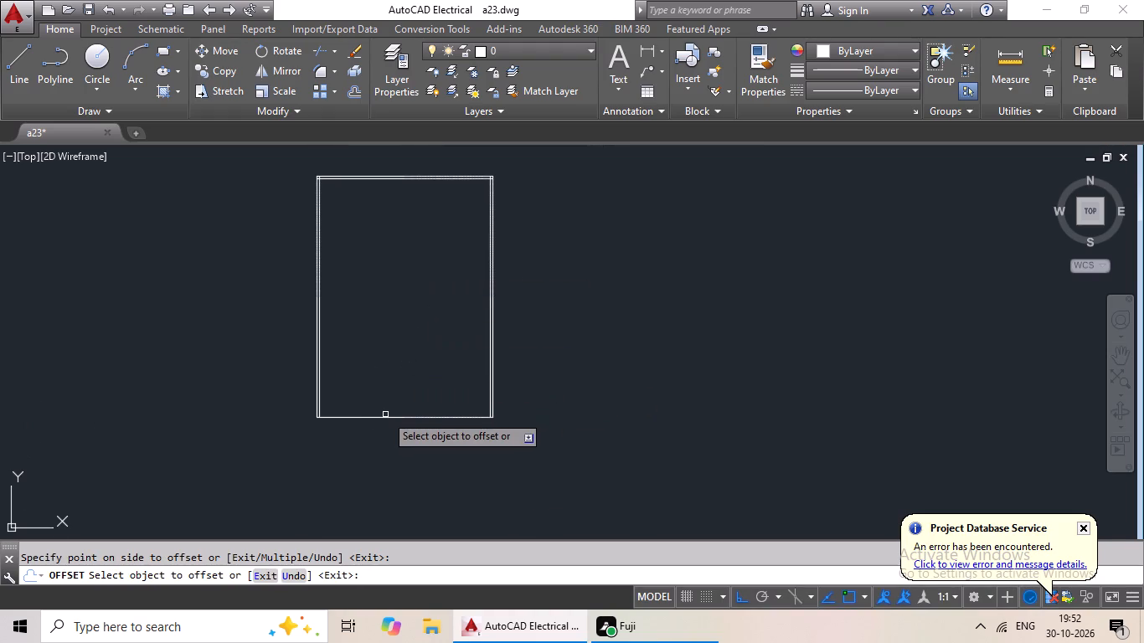
left_click_drag(383, 419, 419, 368)
left_click(428, 352)
middle_click_drag(451, 316, 386, 428)
scroll(331, 321, "up", 3)
key("Escape")
key("Escape")
key("Escape")
Offset the outer line of the building's left wall 1' outward to the left.
scroll(304, 338, "down", 3)
middle_click_drag(305, 338, 391, 313)
scroll(283, 312, "up", 4)
key("Escape")
middle_click_drag(583, 304, 361, 418)
key("Escape")
key("Escape")
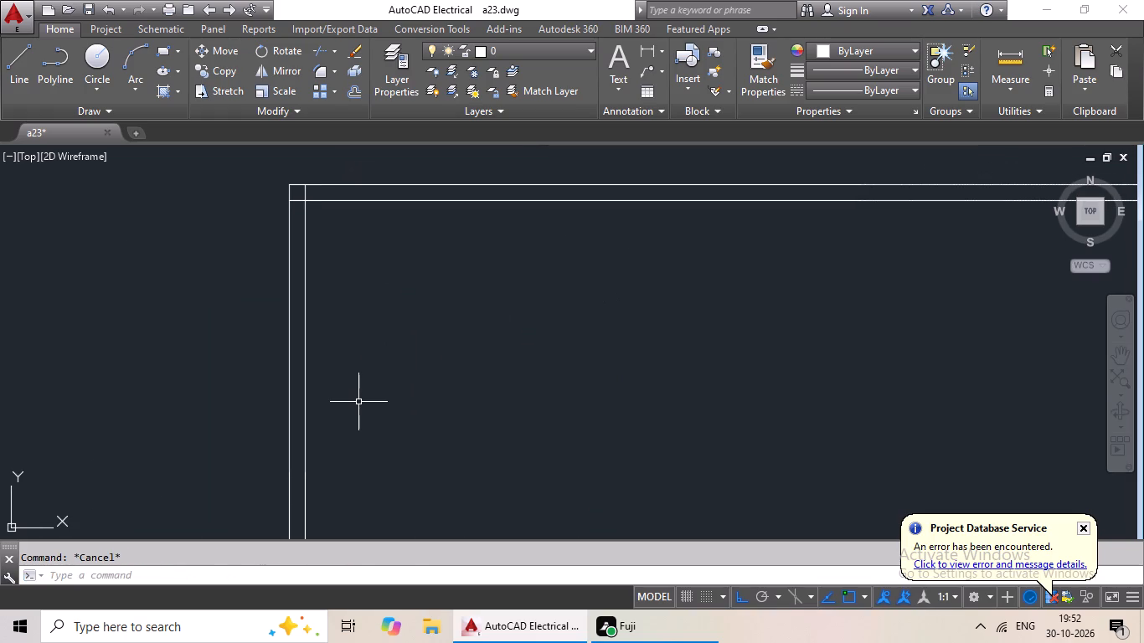
key("o")
key("Return")
type("1'")
key("Return")
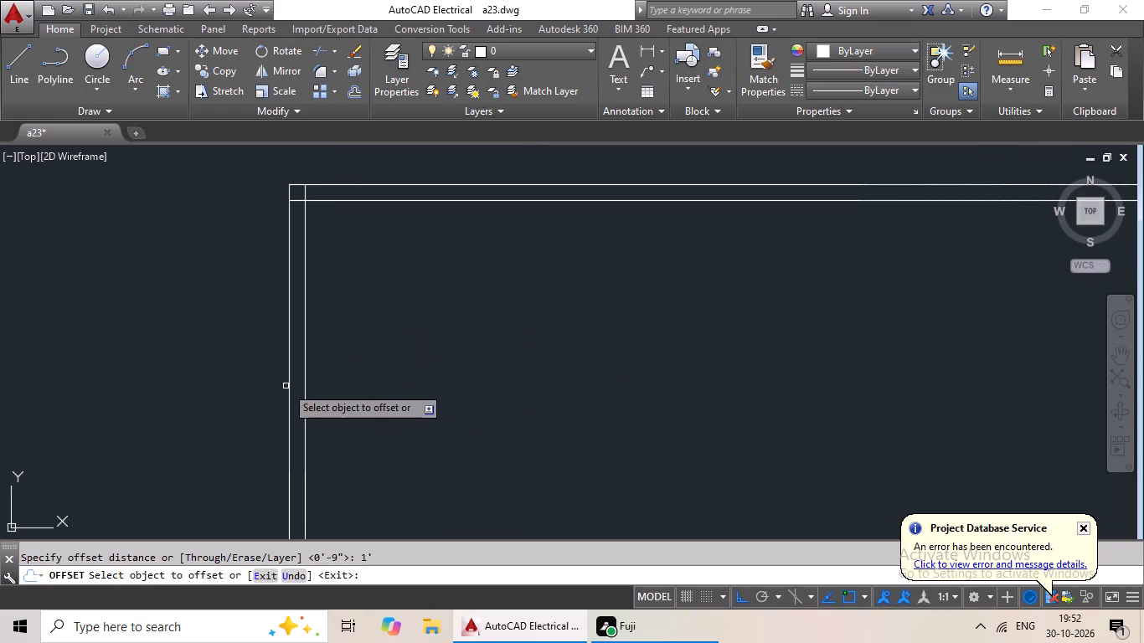
left_click_drag(288, 376, 192, 388)
left_click(192, 388)
key("Escape")
key("Escape")
key("Escape")
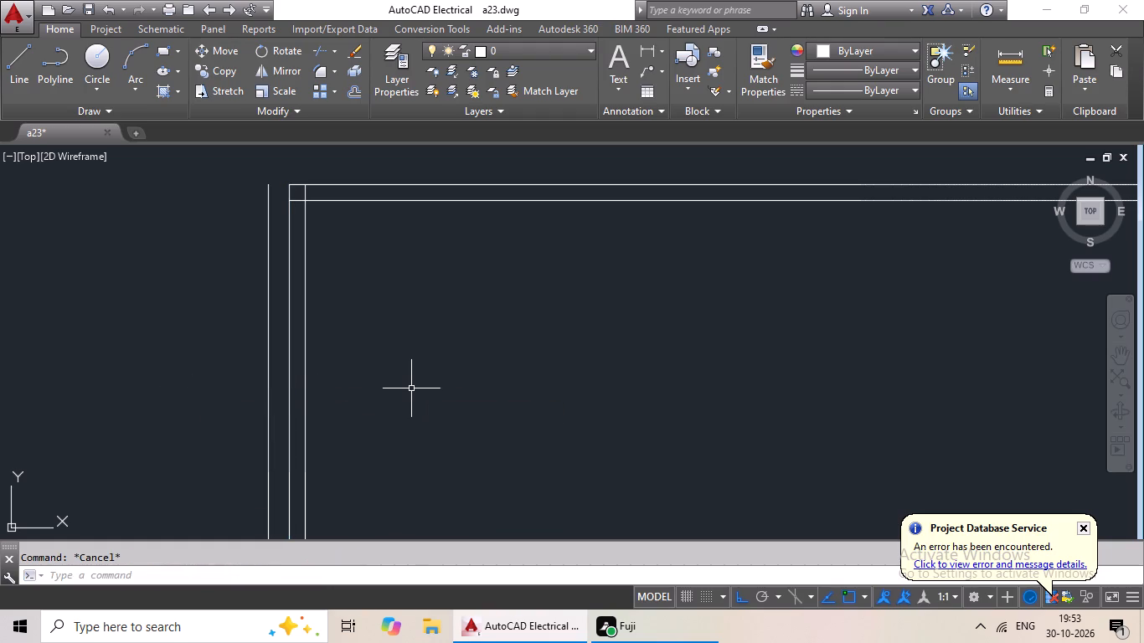
key("Escape")
Offset the inner line of the left wall 3' to the right, into the building.
key("o")
key("Return")
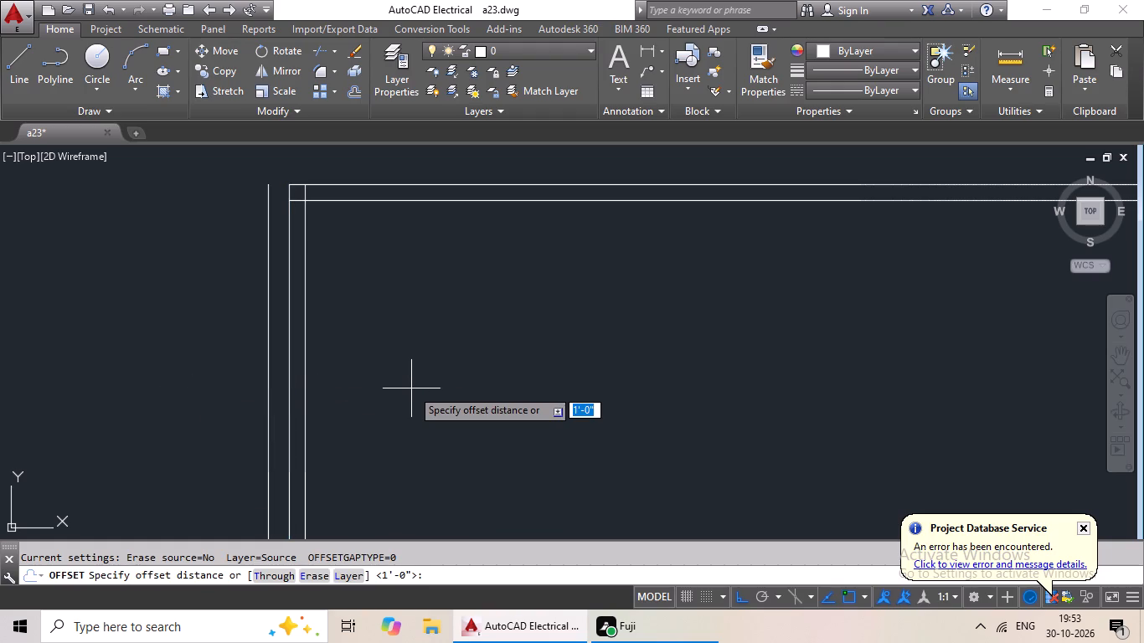
type("3'")
key("Return")
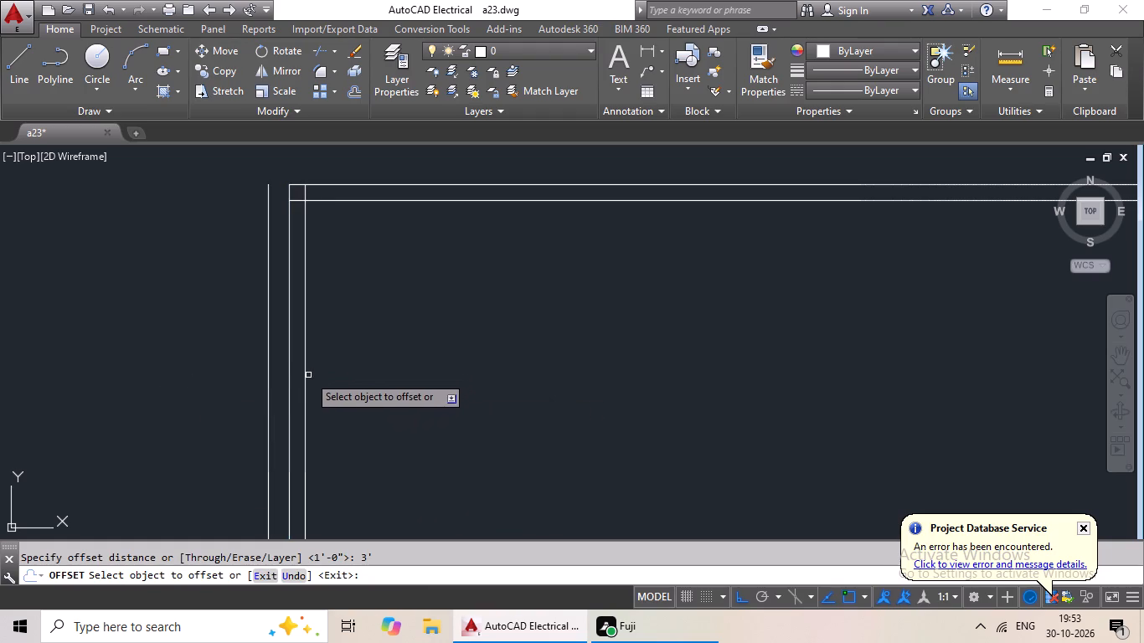
left_click_drag(307, 379, 329, 379)
left_click(427, 379)
key("Escape")
key("Escape")
key("Escape")
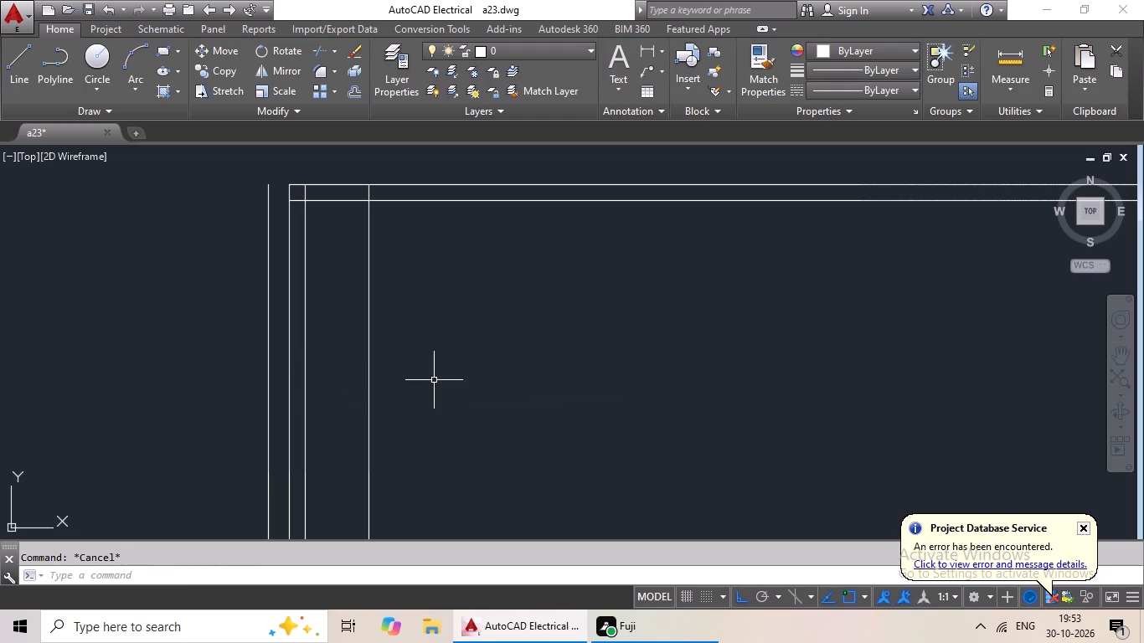
key("Escape")
Offset the 3' interior line 6" to the right and the line outside the left wall 6" to the left.
key("o")
key("Return")
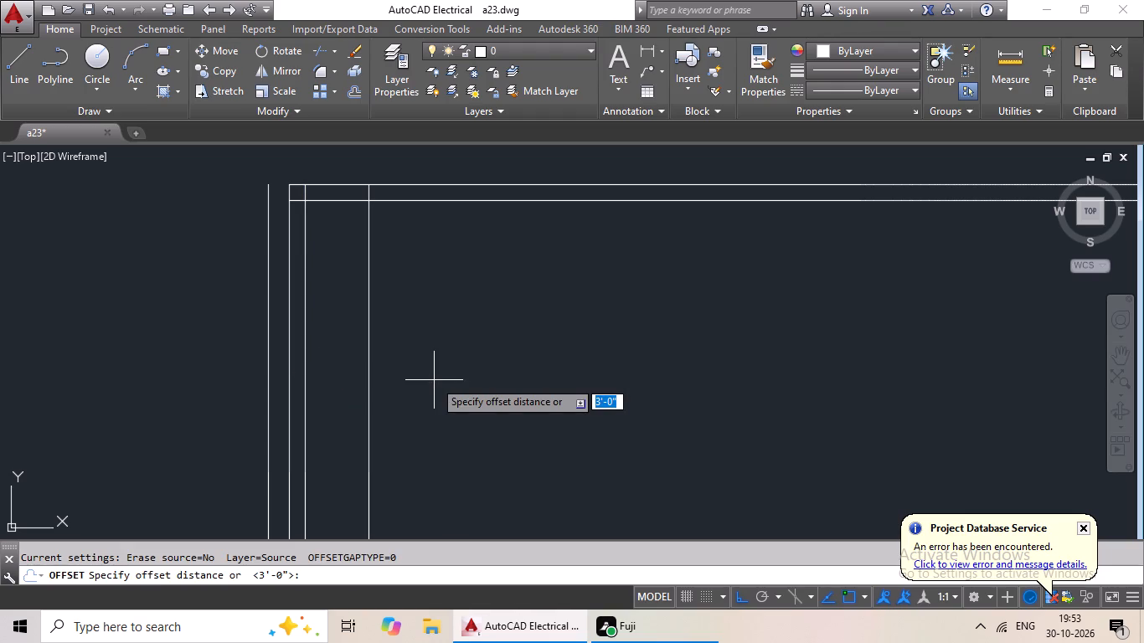
type("6\"")
key("Return")
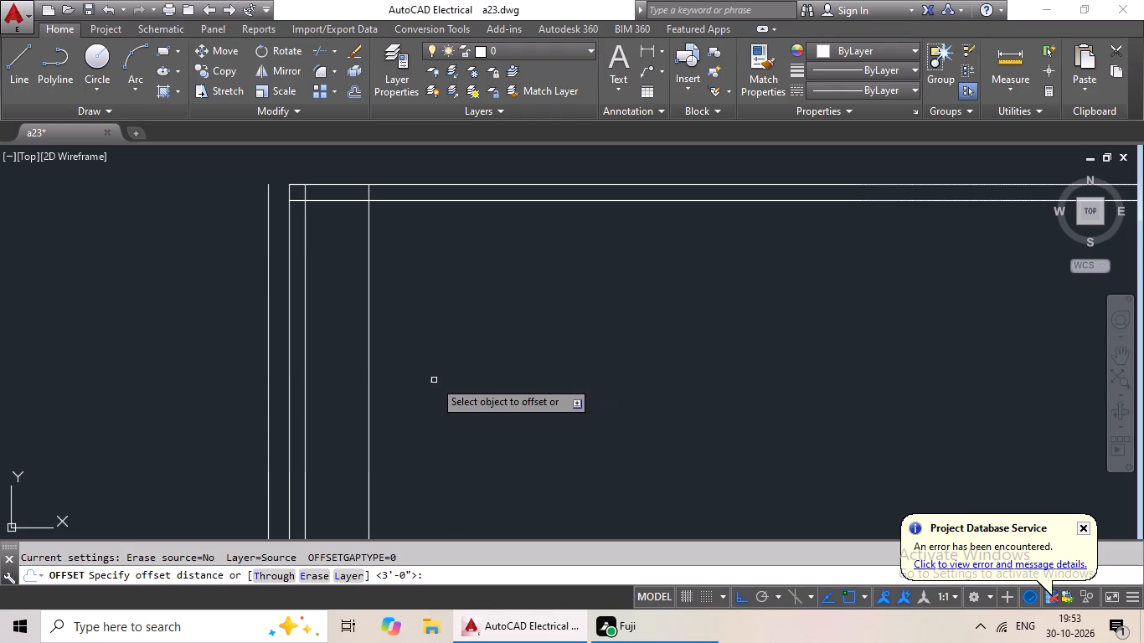
left_click(370, 404)
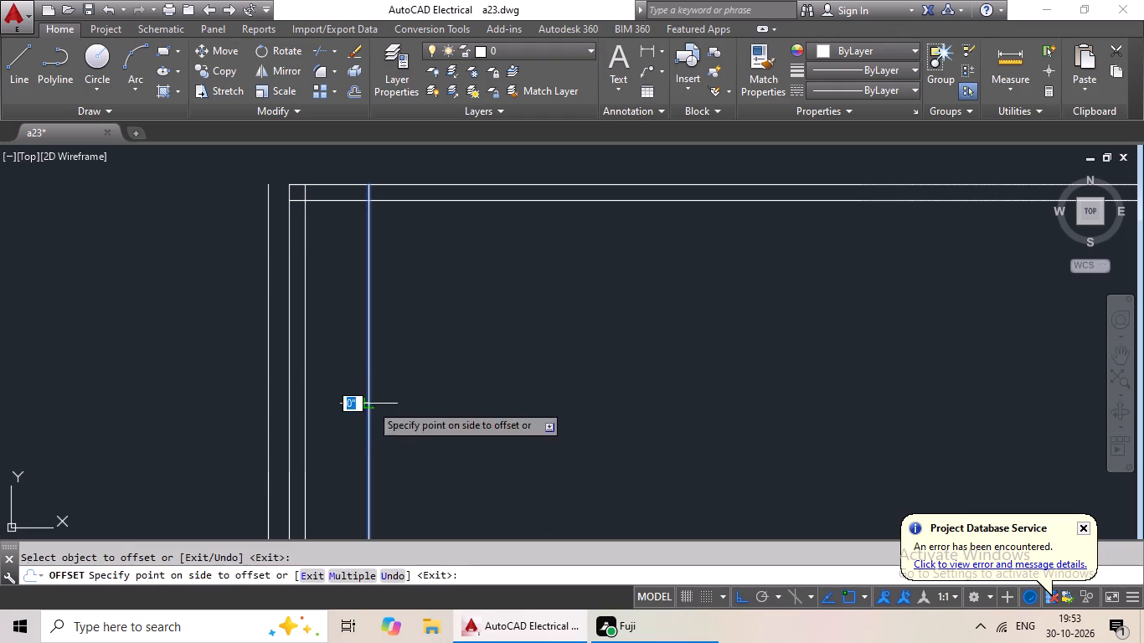
left_click(436, 397)
left_click_drag(267, 405, 229, 410)
left_click(167, 412)
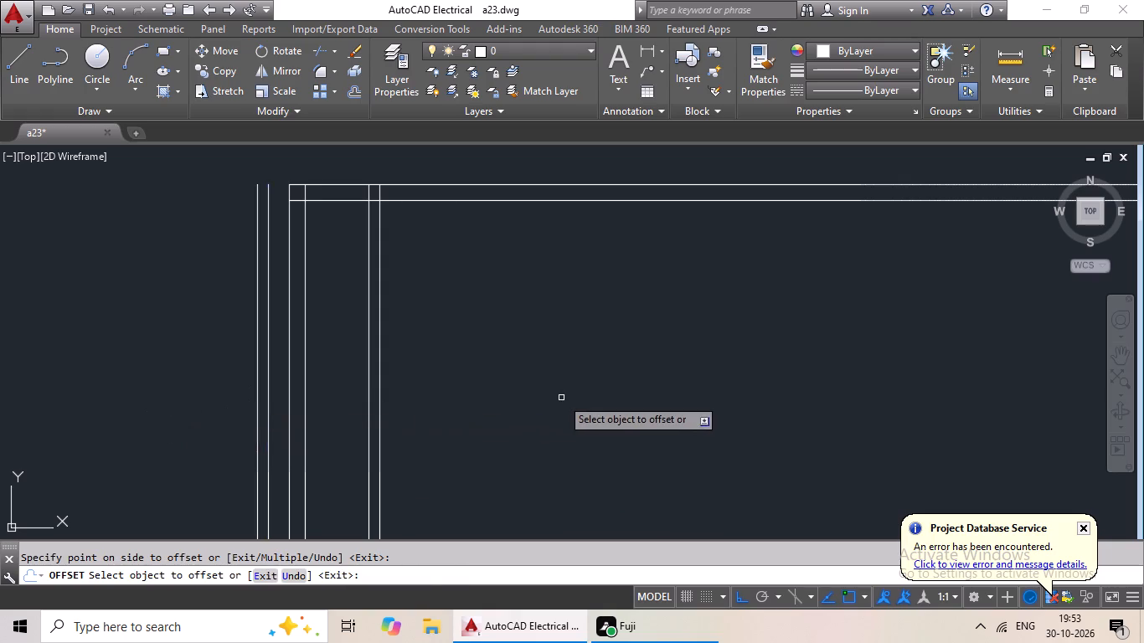
scroll(561, 398, "down", 2)
middle_click_drag(561, 398, 458, 369)
middle_click_drag(458, 370, 470, 242)
scroll(457, 308, "down", 1)
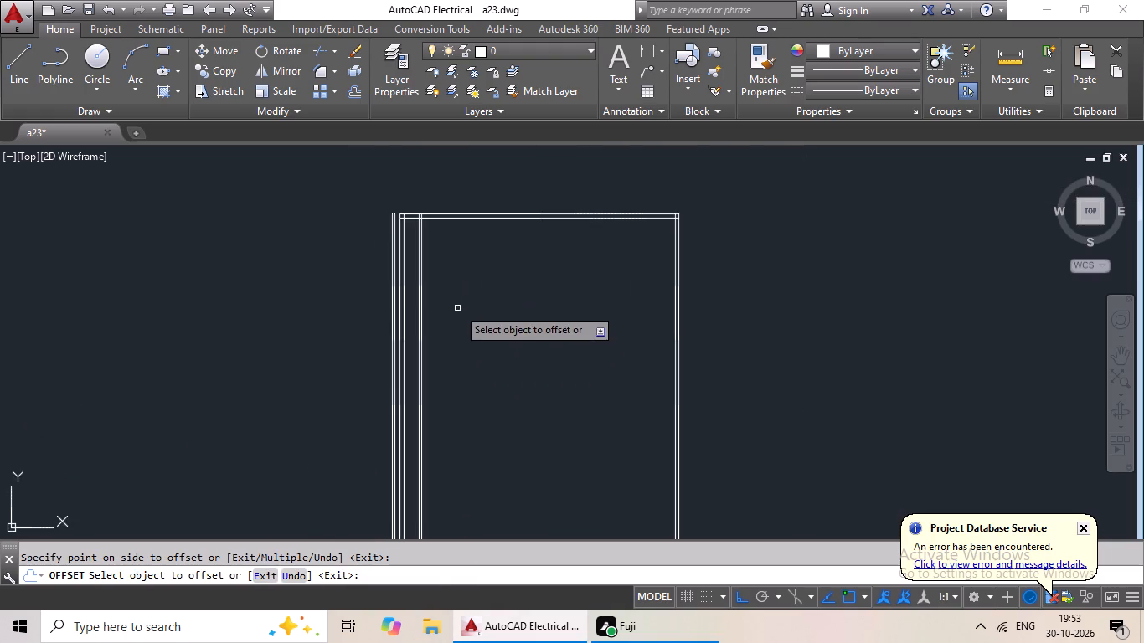
middle_click_drag(461, 316, 297, 275)
key("Escape")
key("Escape")
Examine the outer walls and the vertical lines along the left wall across the whole floor plan.
scroll(299, 335, "down", 1)
middle_click_drag(299, 334, 328, 281)
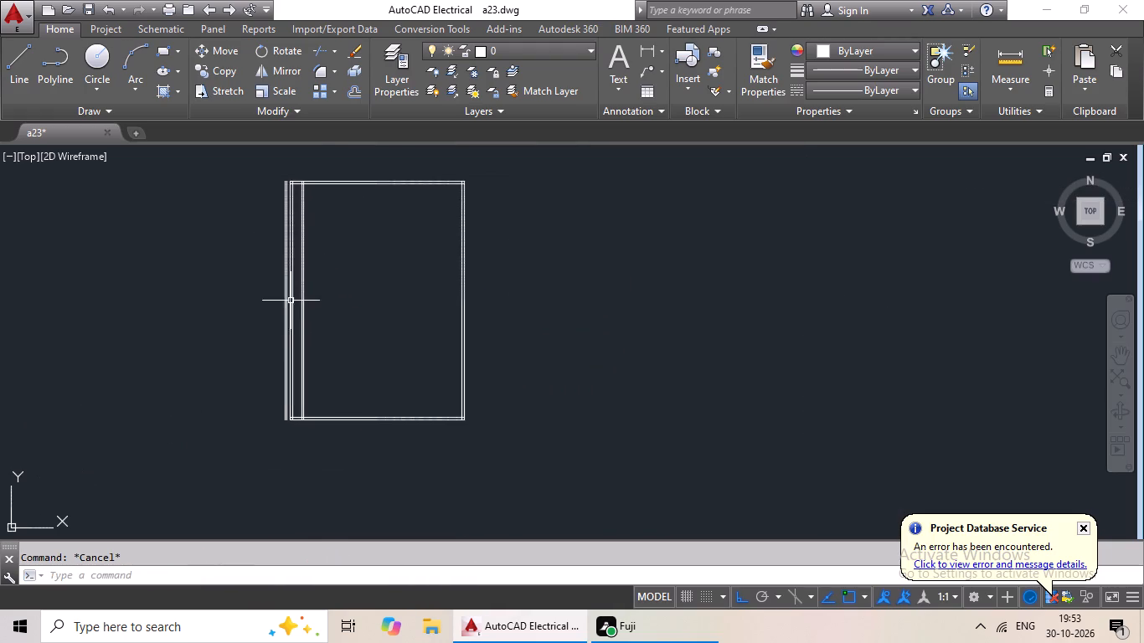
scroll(275, 280, "up", 3)
middle_click_drag(418, 260, 238, 404)
scroll(300, 360, "down", 2)
middle_click_drag(332, 352, 206, 400)
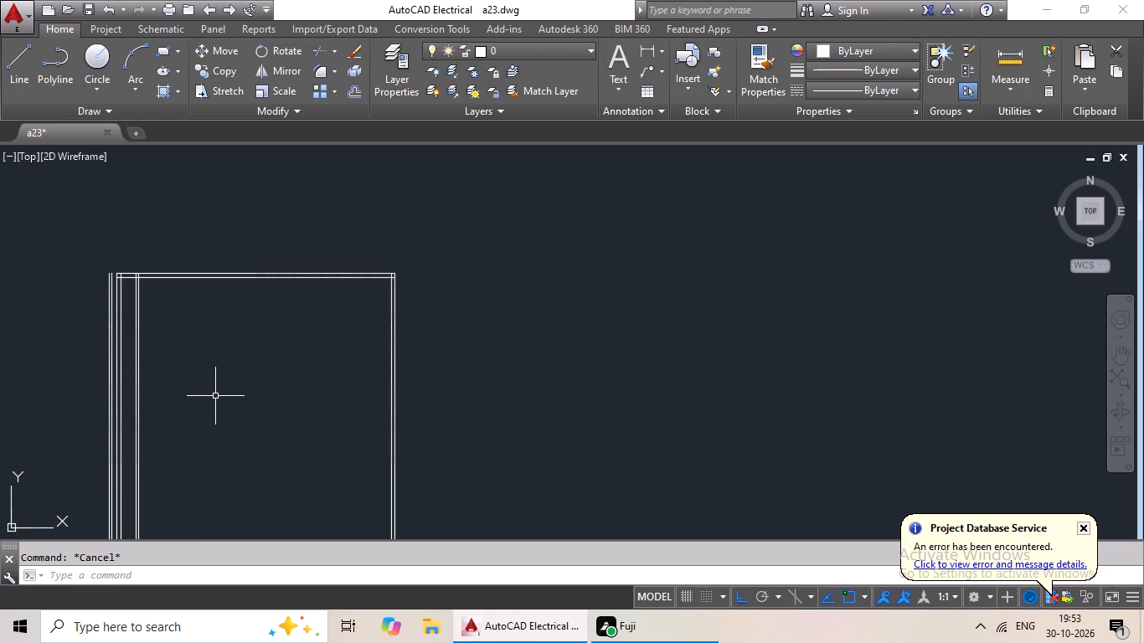
key("Escape")
key("Escape")
key("Escape")
key("Escape")
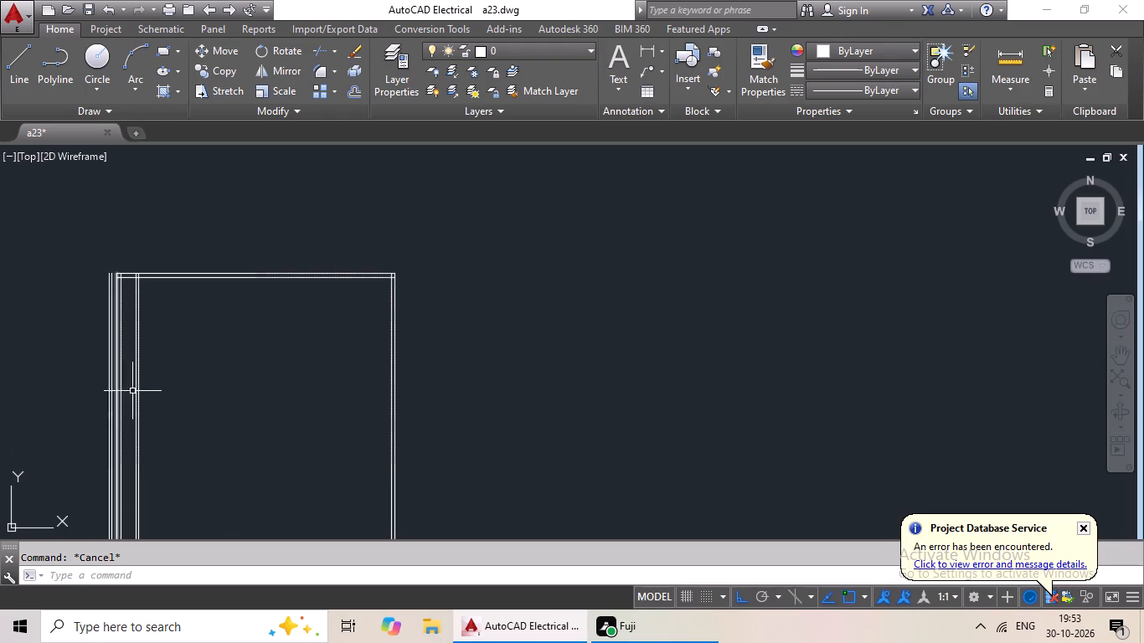
middle_click_drag(250, 352, 332, 292)
scroll(343, 302, "down", 1)
middle_click_drag(351, 337, 374, 296)
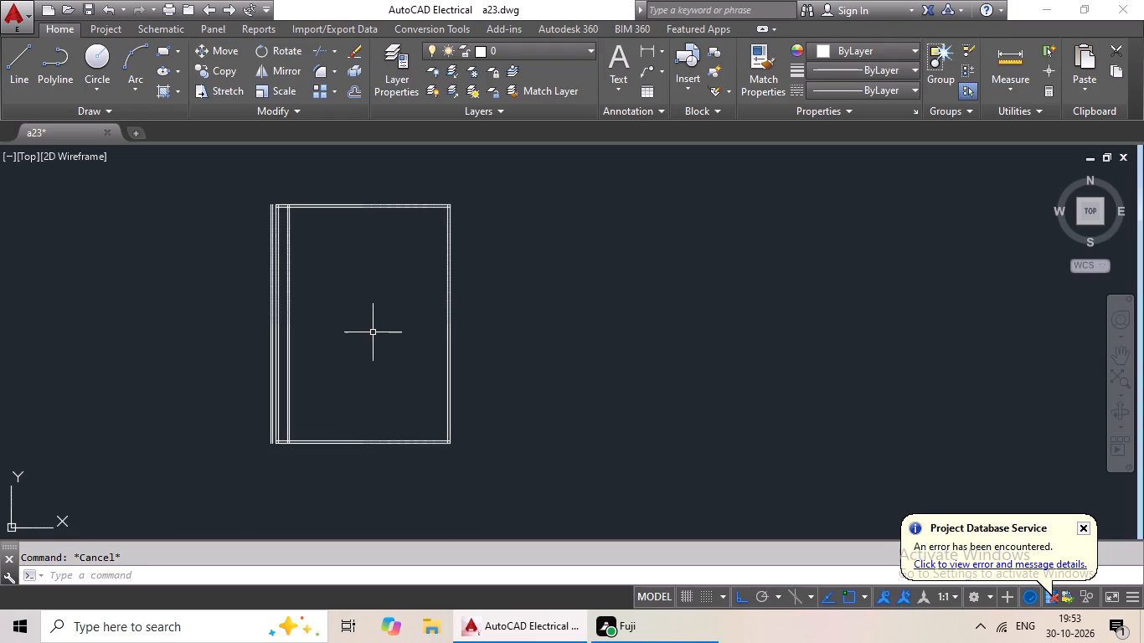
Start another Offset for the floor plan's lines around the upper part of the building.
scroll(296, 226, "up", 1)
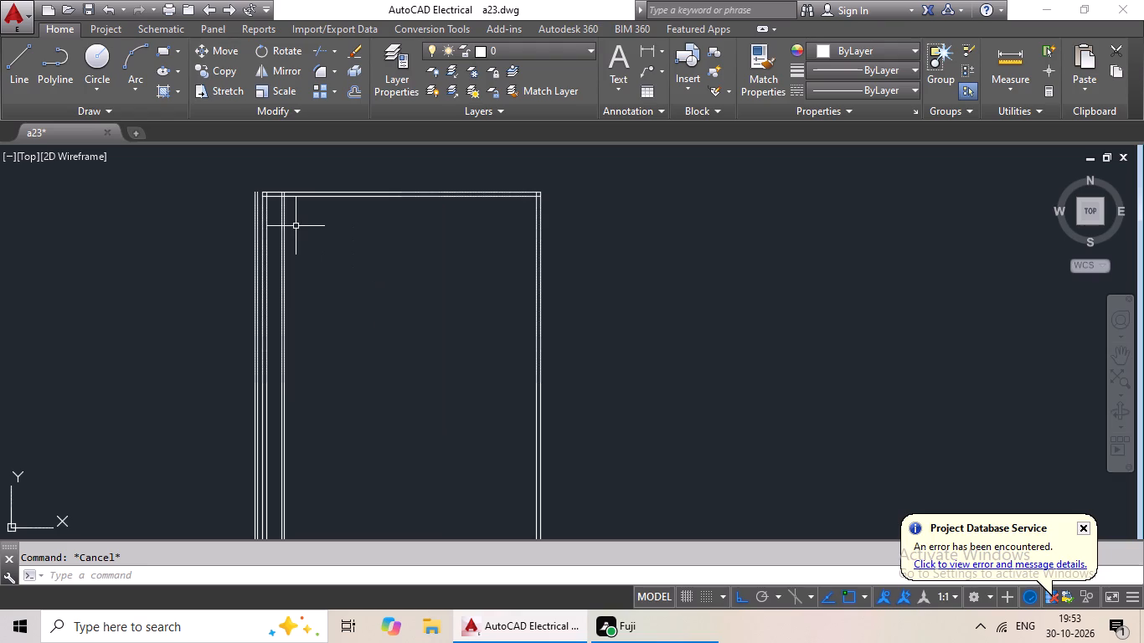
scroll(296, 226, "up", 2)
middle_click_drag(296, 226, 291, 334)
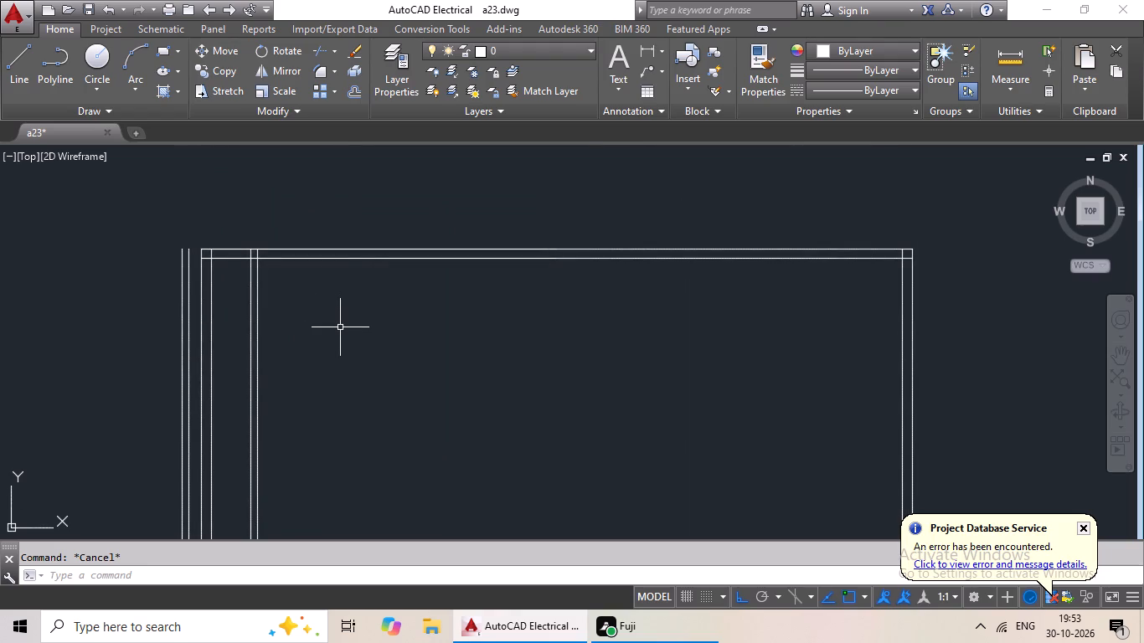
key("Escape")
key("Escape")
key("Escape")
key("o")
key("Return")
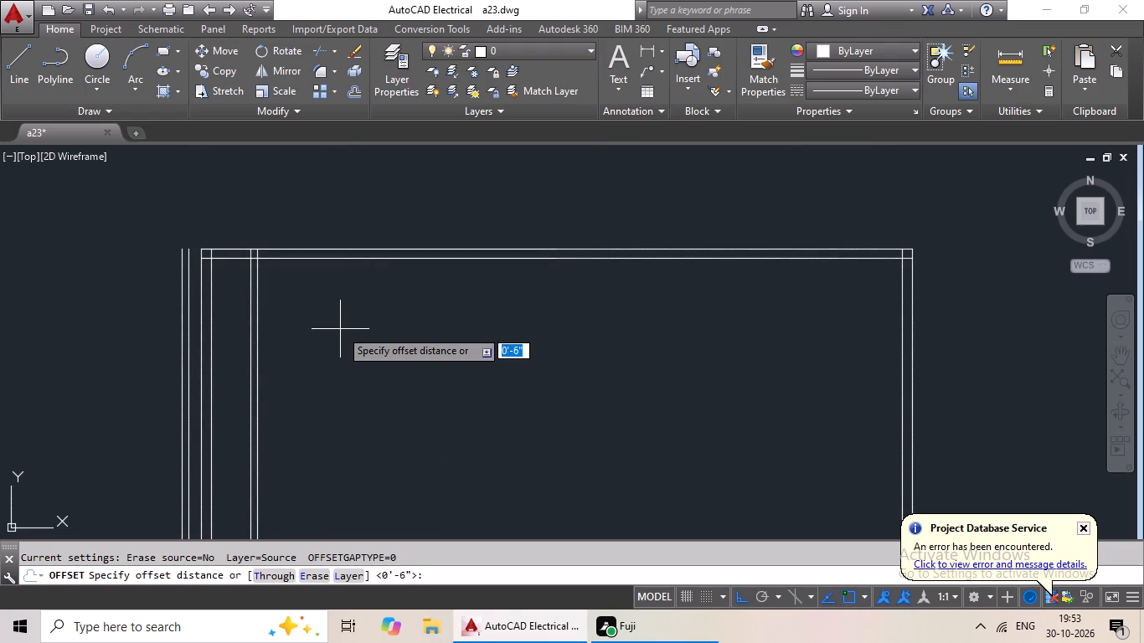
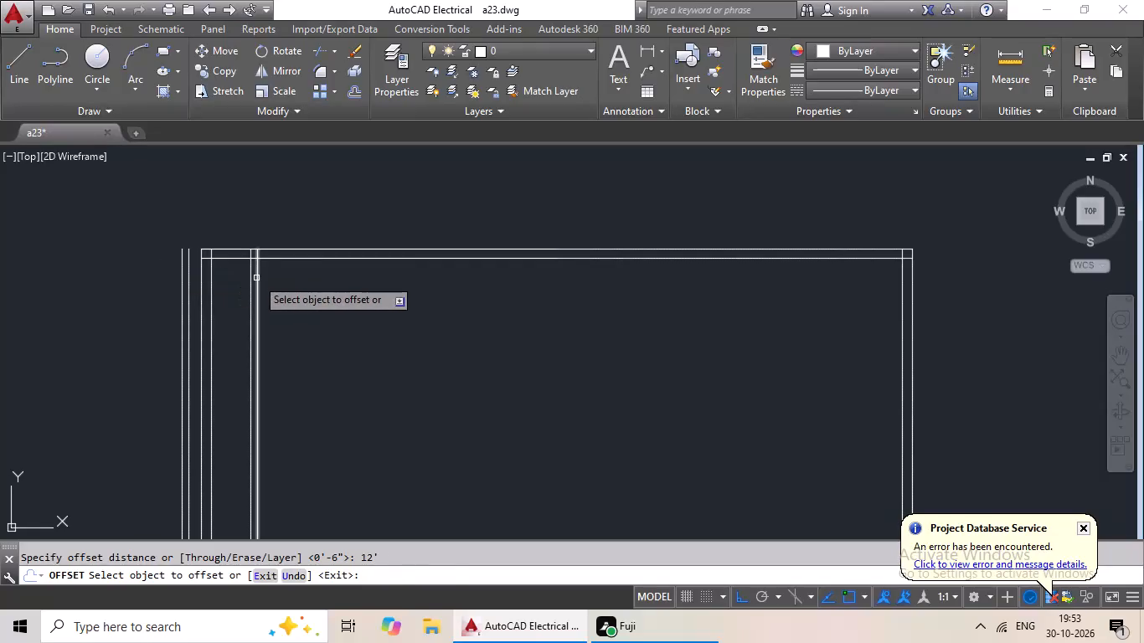
Offset the right line of the interior pair nearest the left wall 12' to the right.
left_click_drag(256, 278, 288, 279)
left_click(398, 279)
key("Escape")
key("Escape")
key("Escape")
Offset the new 12' interior line 6" to the right to form a partition.
key("o")
key("Return")
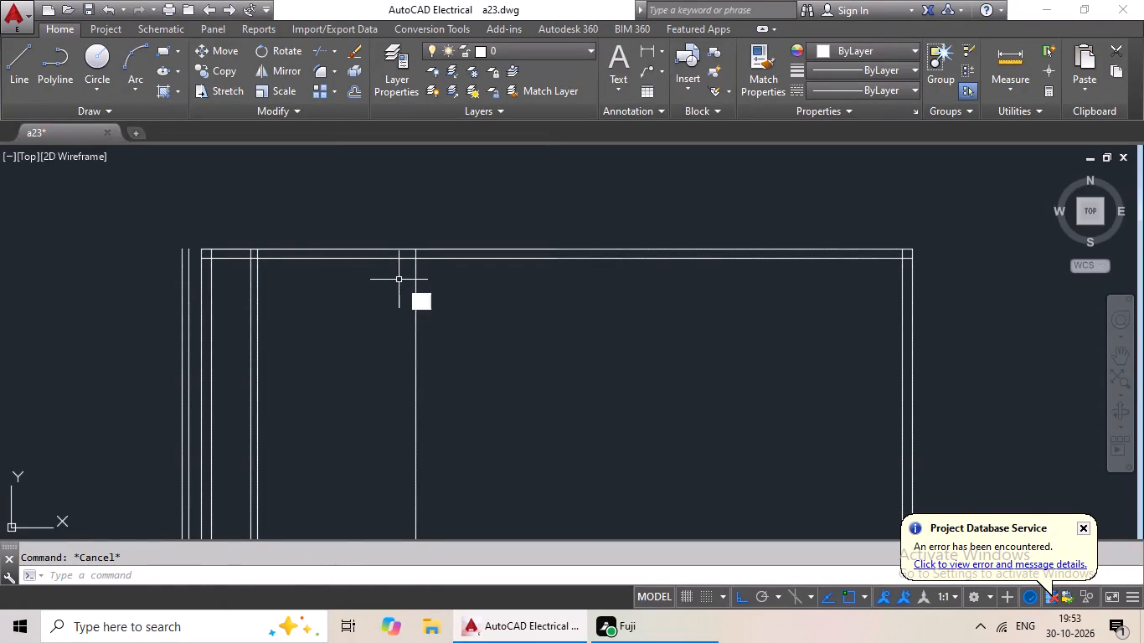
type("6\"")
key("Return")
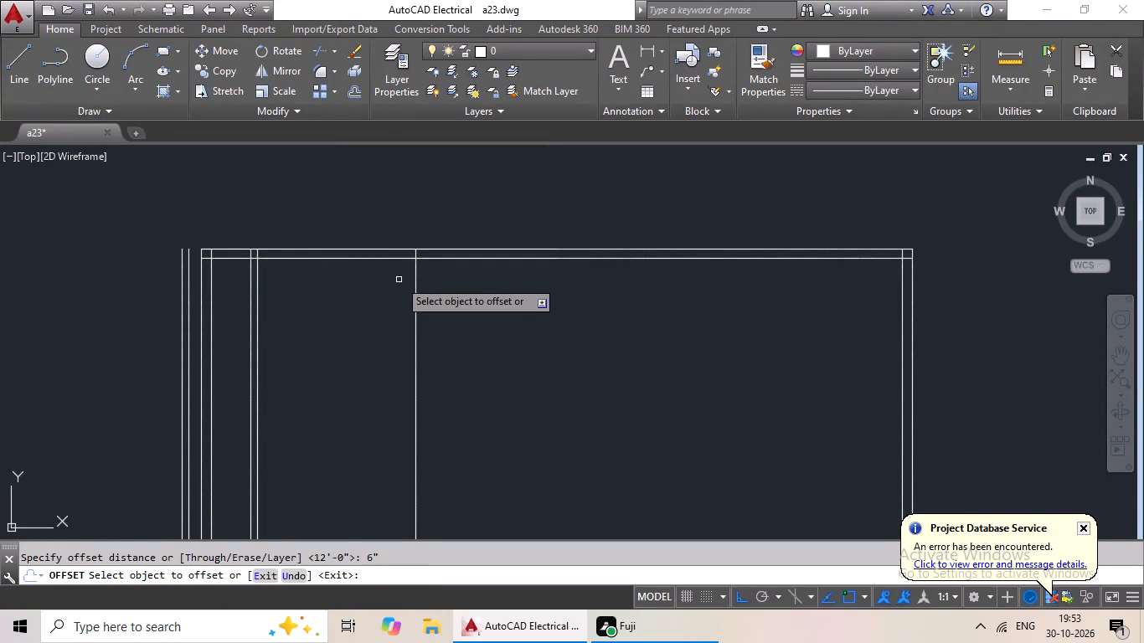
left_click_drag(415, 280, 451, 288)
left_click(487, 291)
key("Escape")
key("Escape")
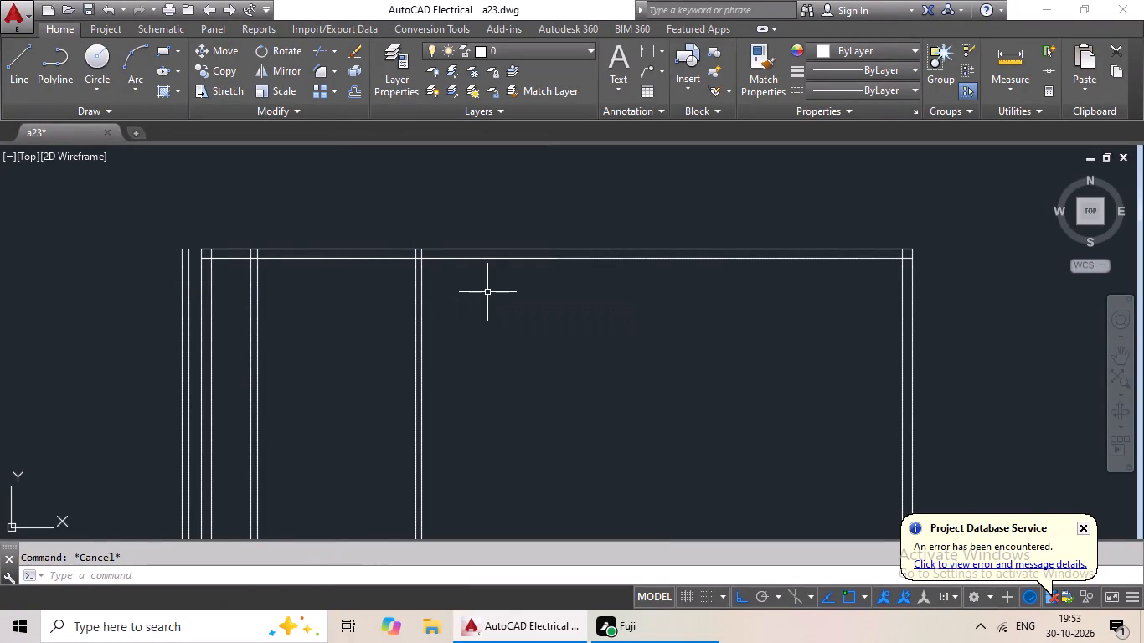
Offset the right line of the new 6" partition 4' to the right.
key("o")
key("Return")
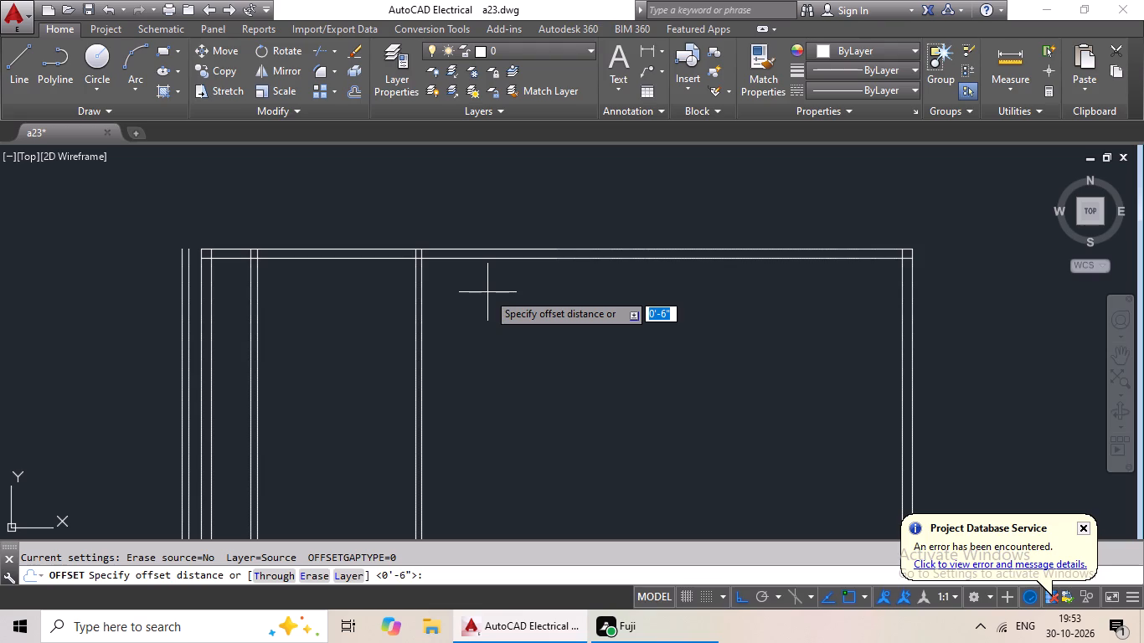
type("4'")
key("Return")
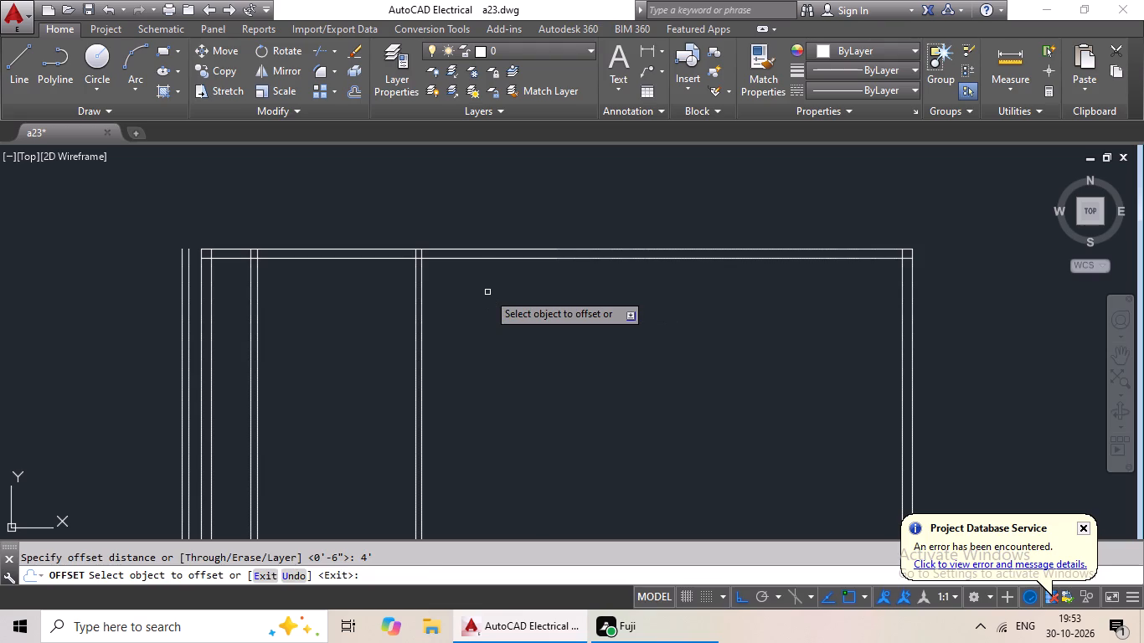
left_click_drag(421, 347, 455, 347)
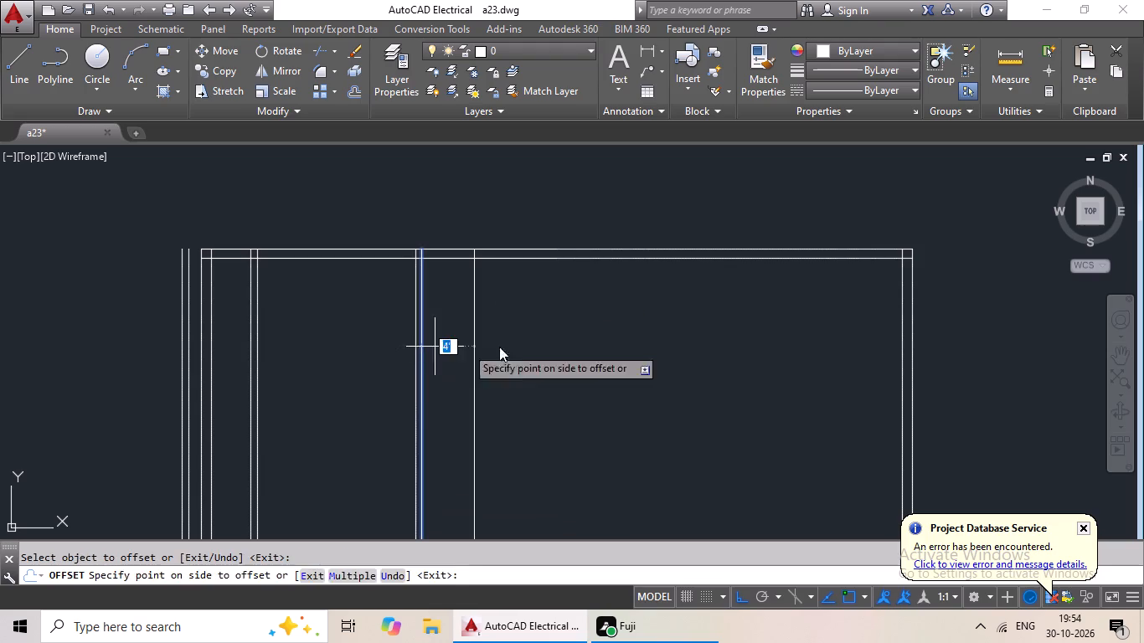
left_click(516, 345)
key("Escape")
key("Escape")
Offset the 4' interior line 6" to the right to form the next partition.
key("o")
key("Return")
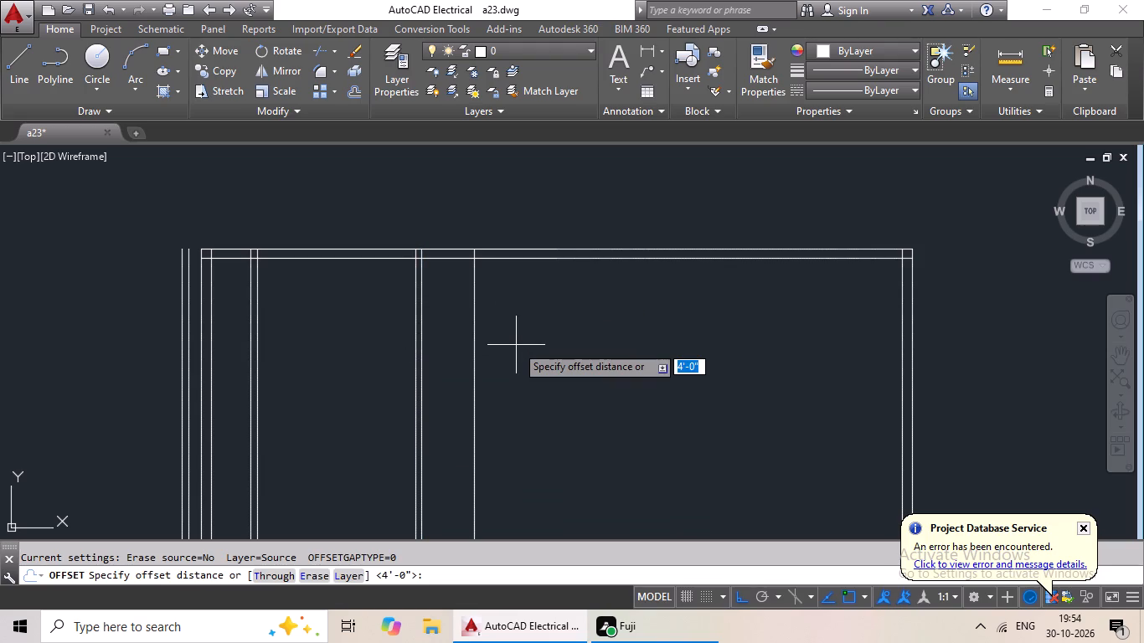
key("6")
key("shift+quotedbl")
key("Return")
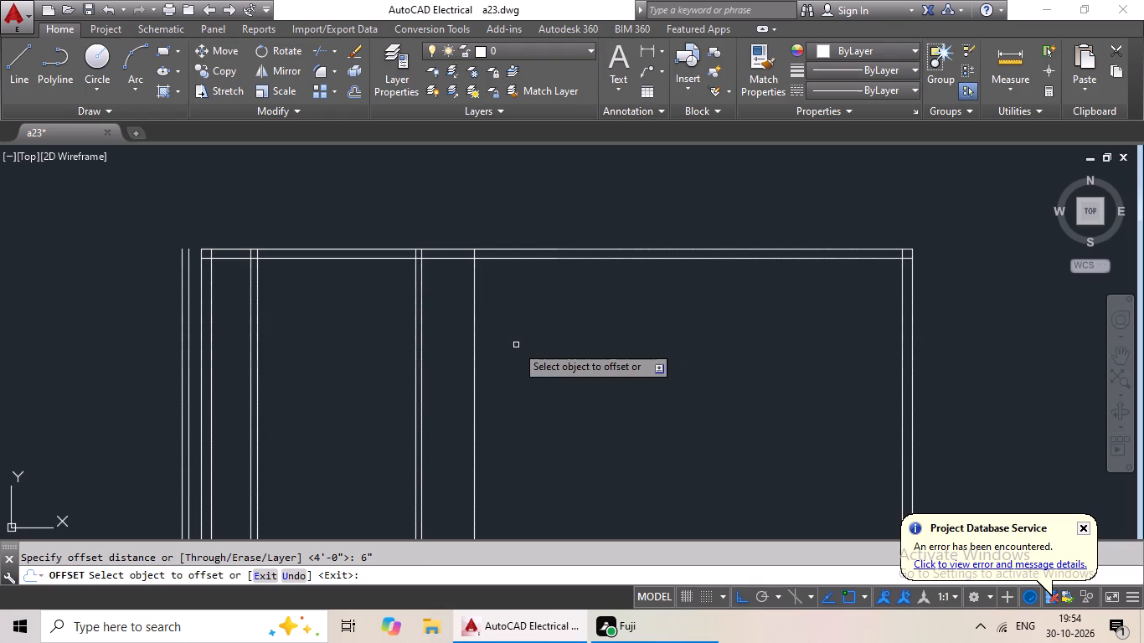
left_click_drag(474, 368, 517, 360)
left_click(543, 353)
key("Escape")
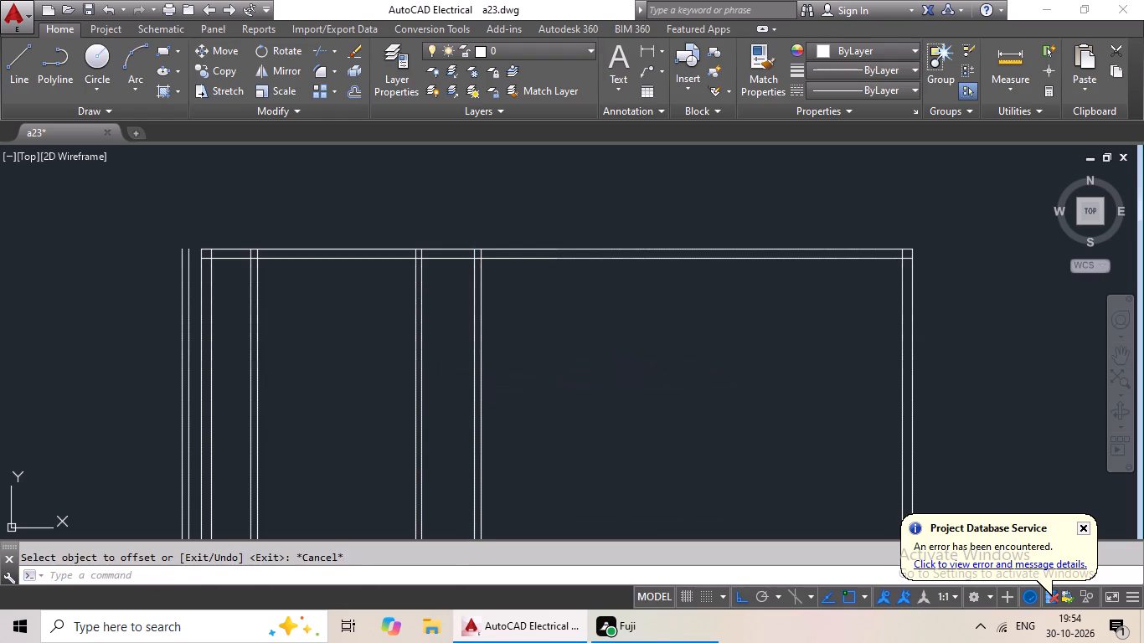
key("Escape")
Offset the right line of the rightmost interior partition 5' to the right.
key("o")
key("Return")
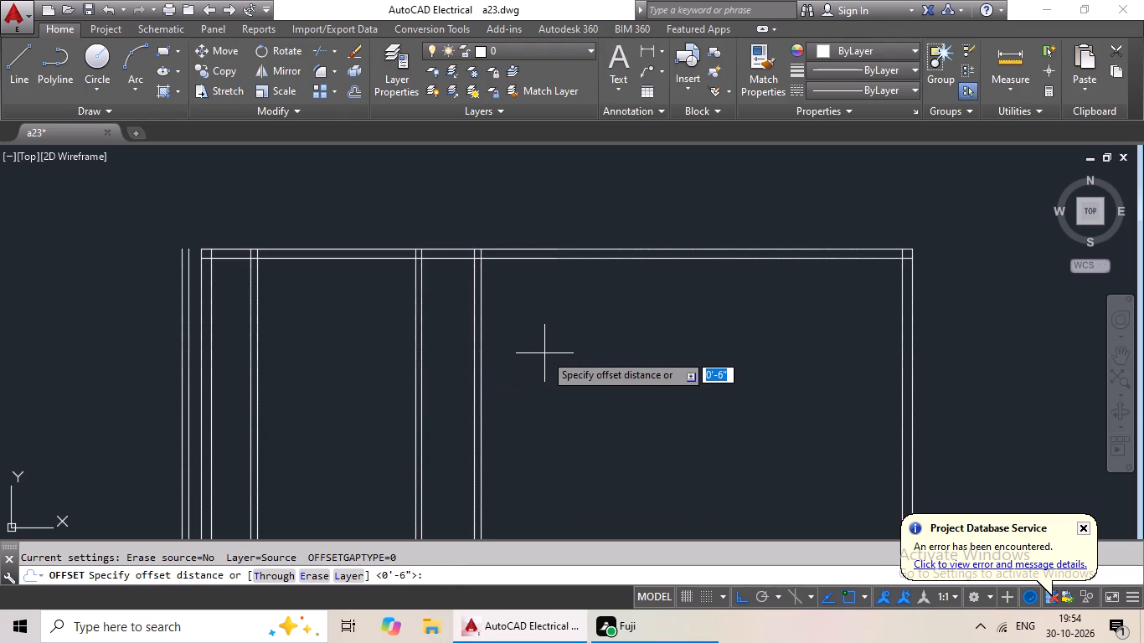
type("5'")
key("Return")
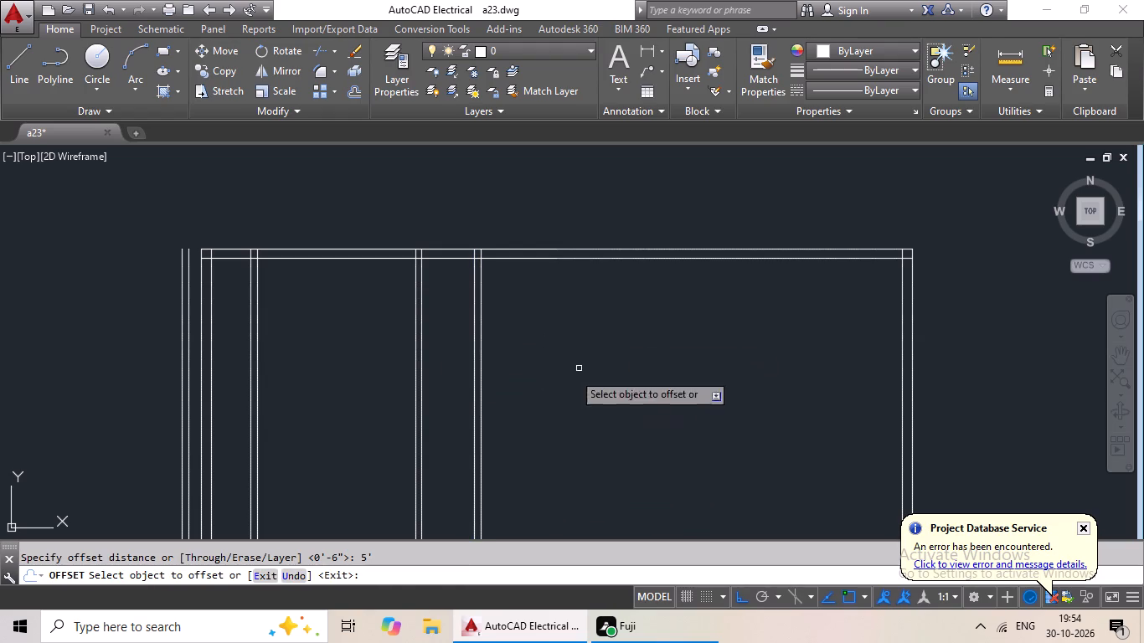
left_click_drag(479, 396, 503, 391)
left_click(578, 376)
key("Escape")
key("Escape")
key("Escape")
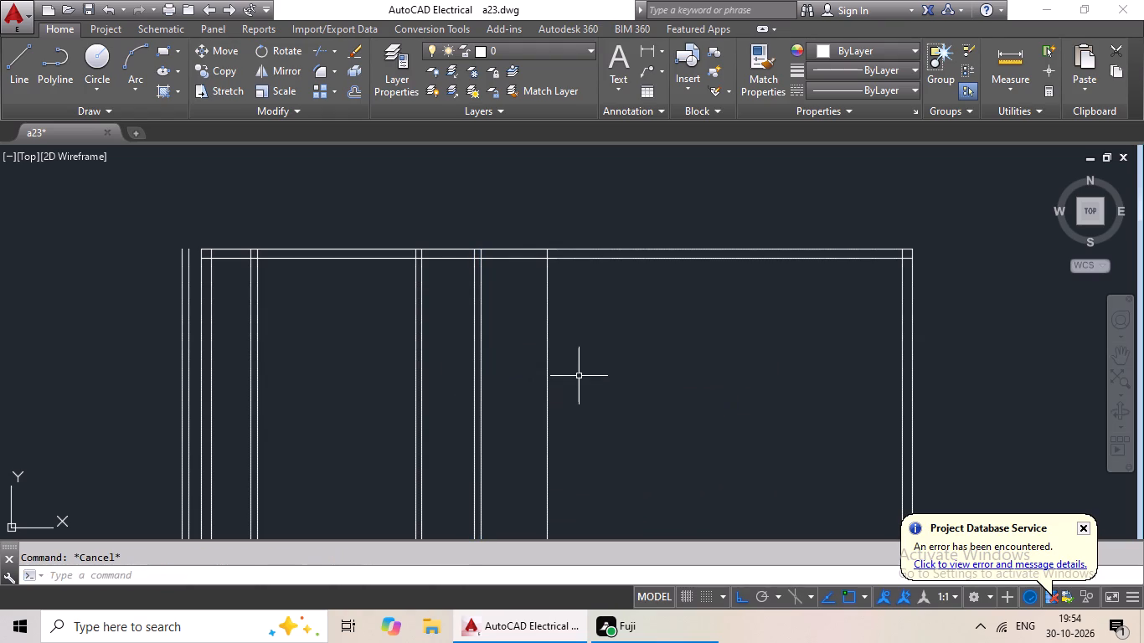
Offset the 5' interior line 6" to the right to give the partition its second line.
key("o")
key("Return")
type("6\"")
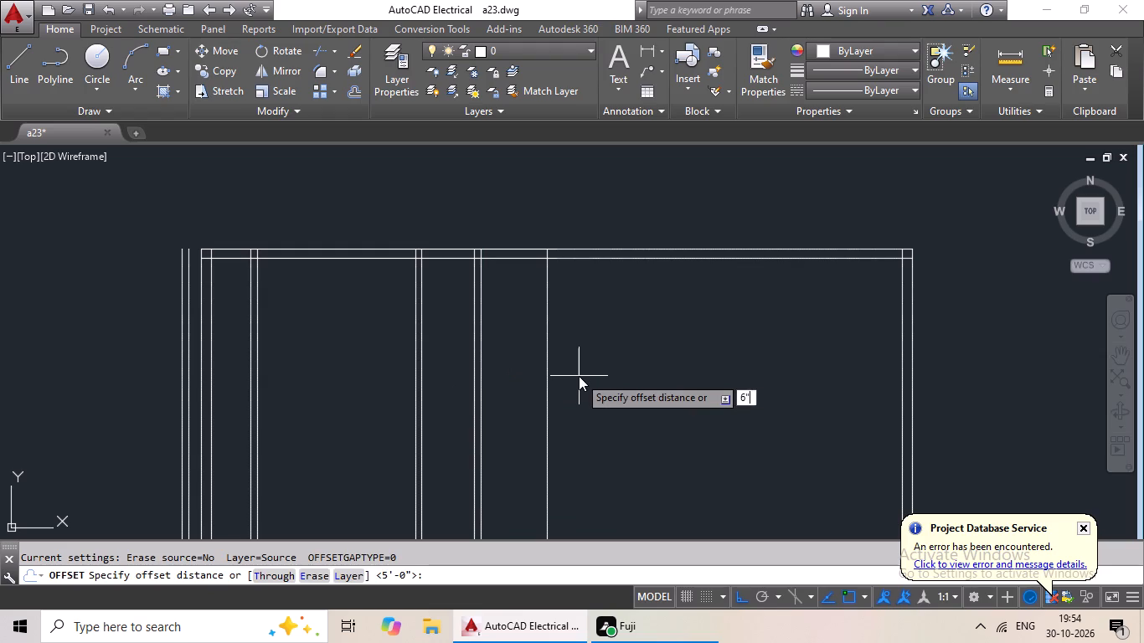
key("Return")
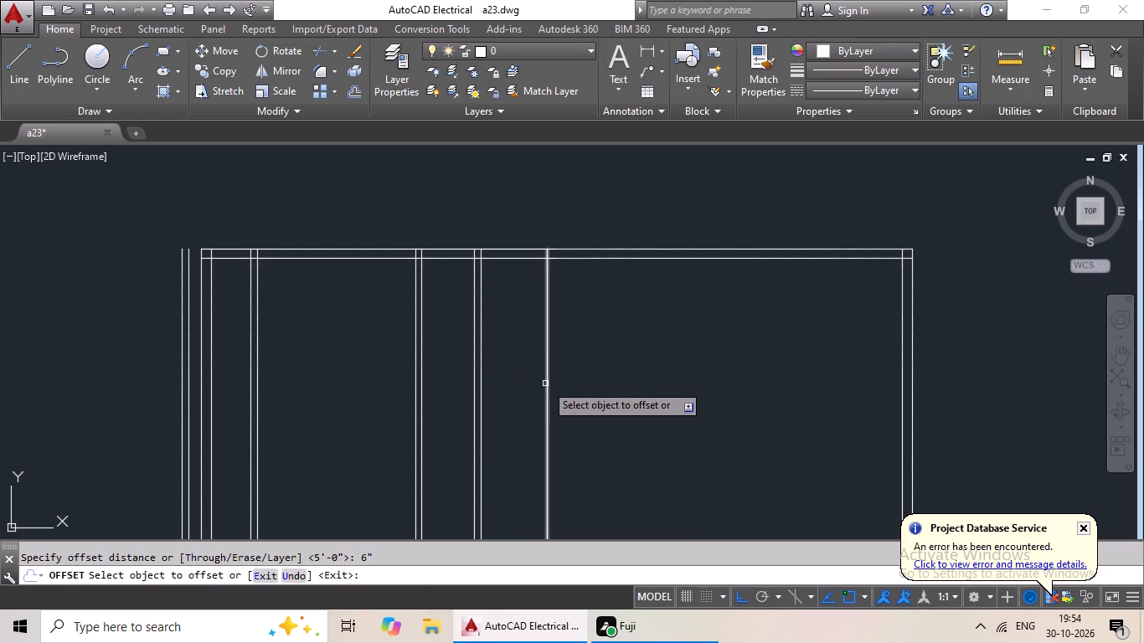
left_click_drag(545, 383, 558, 378)
left_click(584, 372)
middle_click_drag(708, 342, 538, 276)
key("Escape")
key("Escape")
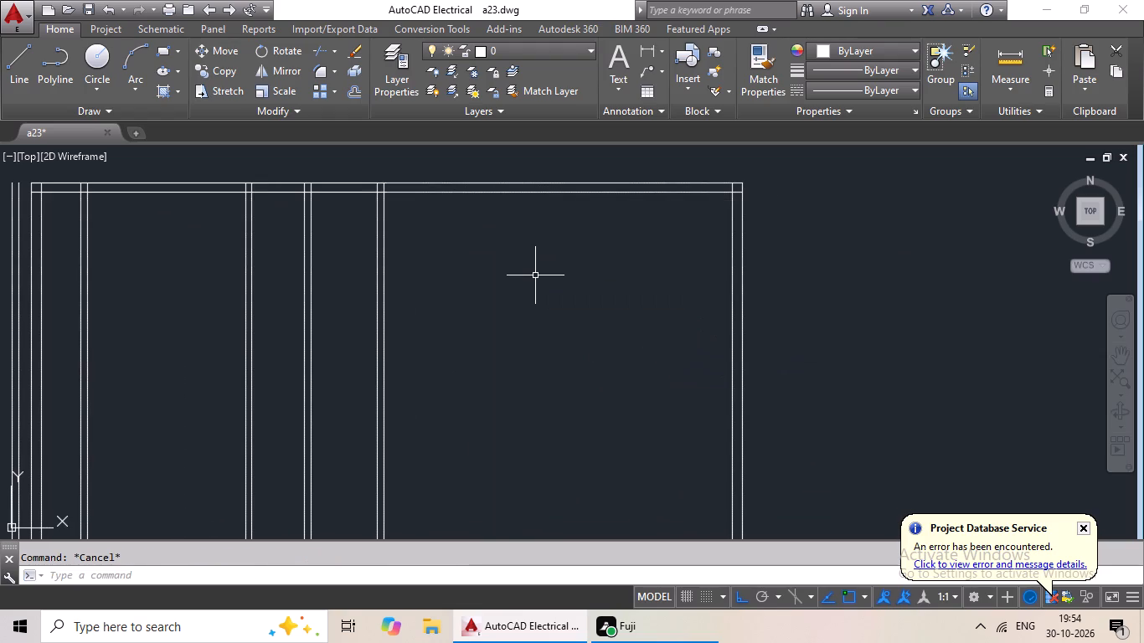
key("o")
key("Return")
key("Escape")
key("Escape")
Offset the inner line of the right wall 4' to the left, into the building.
key("o")
key("Return")
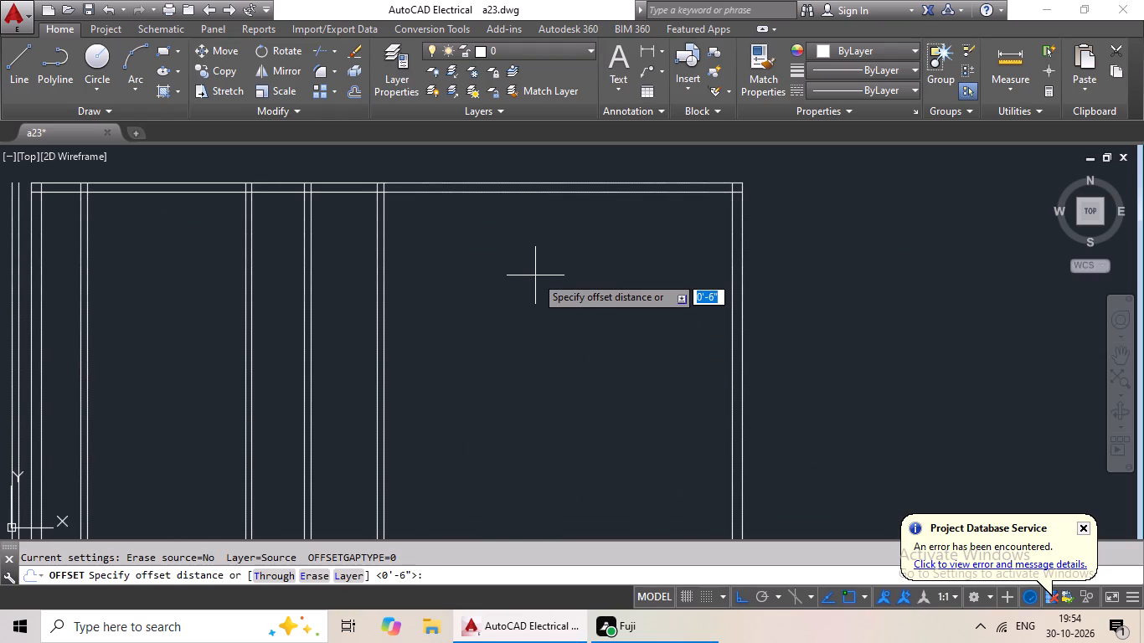
key("5")
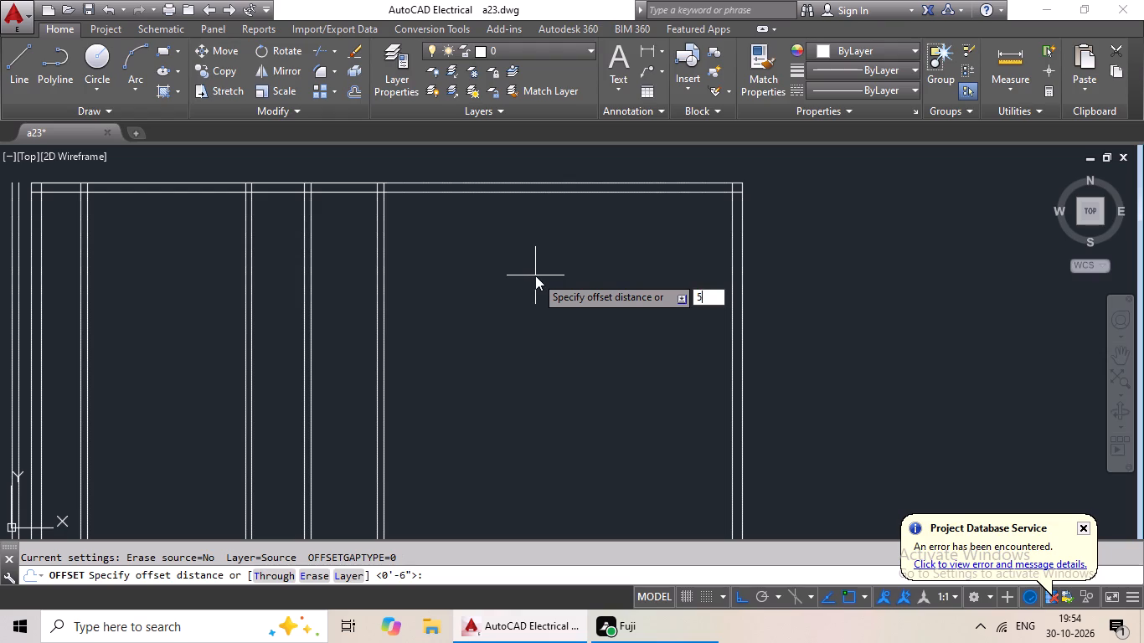
key("BackSpace")
type("4'")
key("Return")
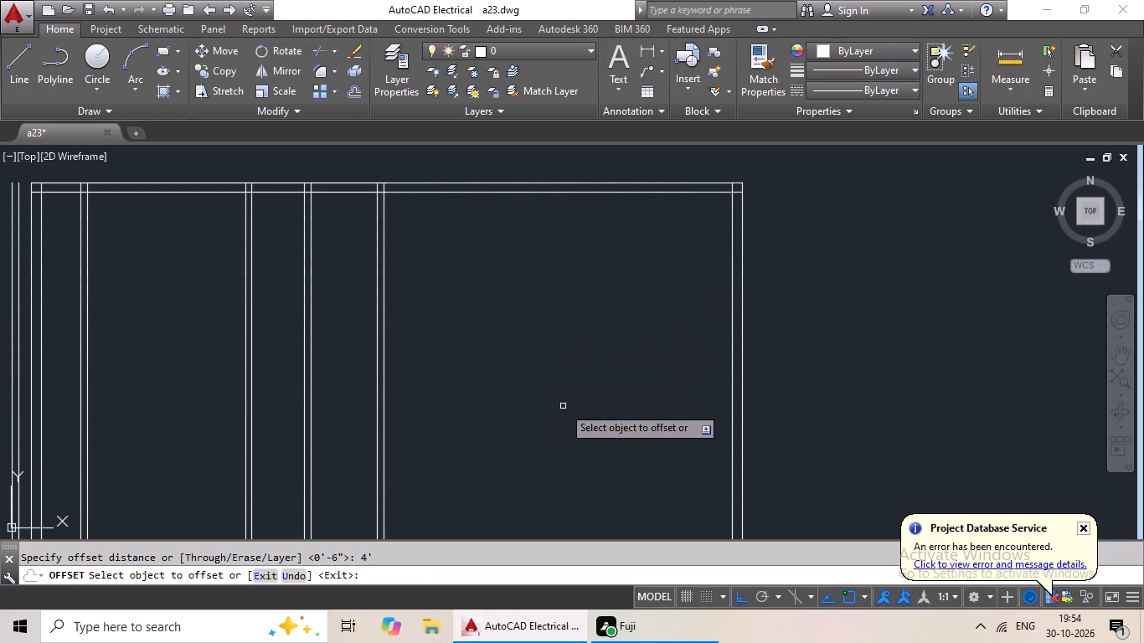
left_click(733, 354)
left_click(676, 369)
key("Escape")
key("Escape")
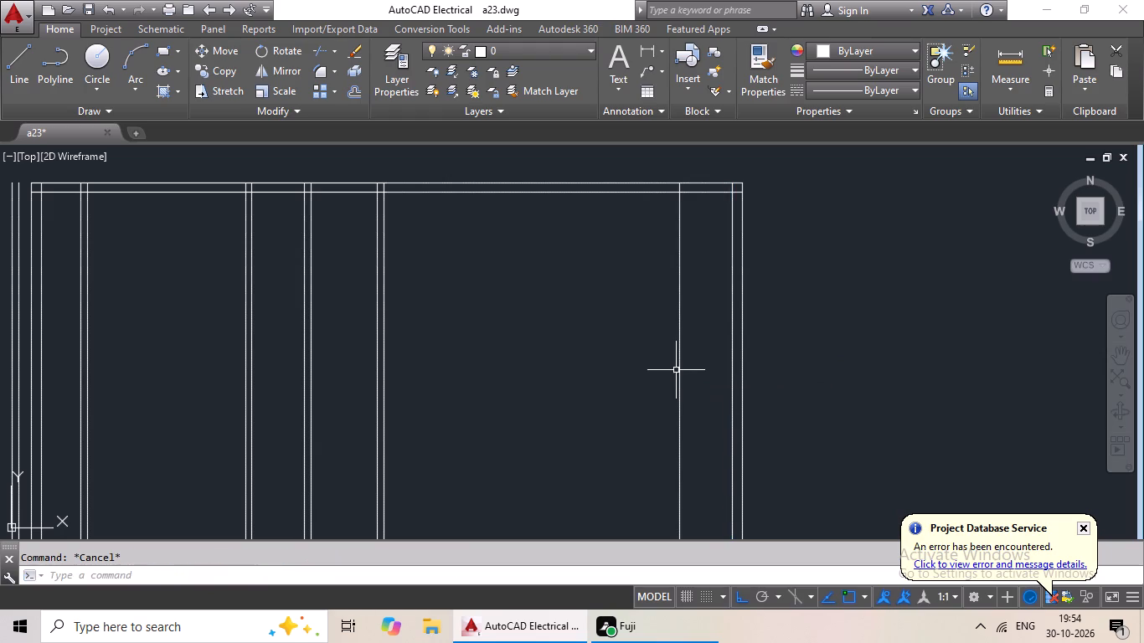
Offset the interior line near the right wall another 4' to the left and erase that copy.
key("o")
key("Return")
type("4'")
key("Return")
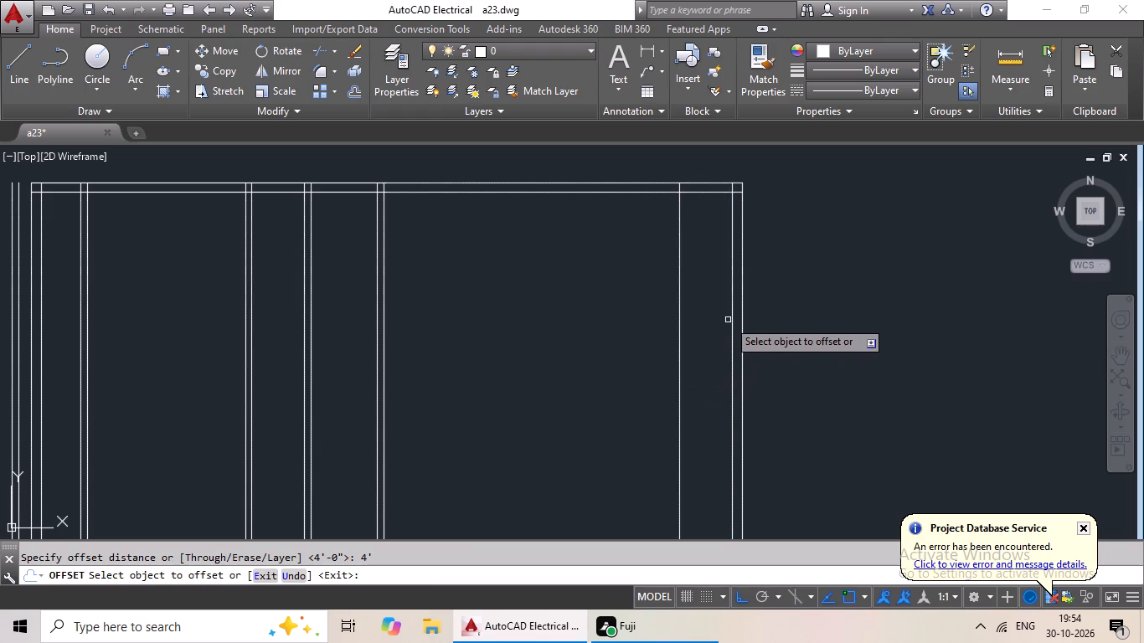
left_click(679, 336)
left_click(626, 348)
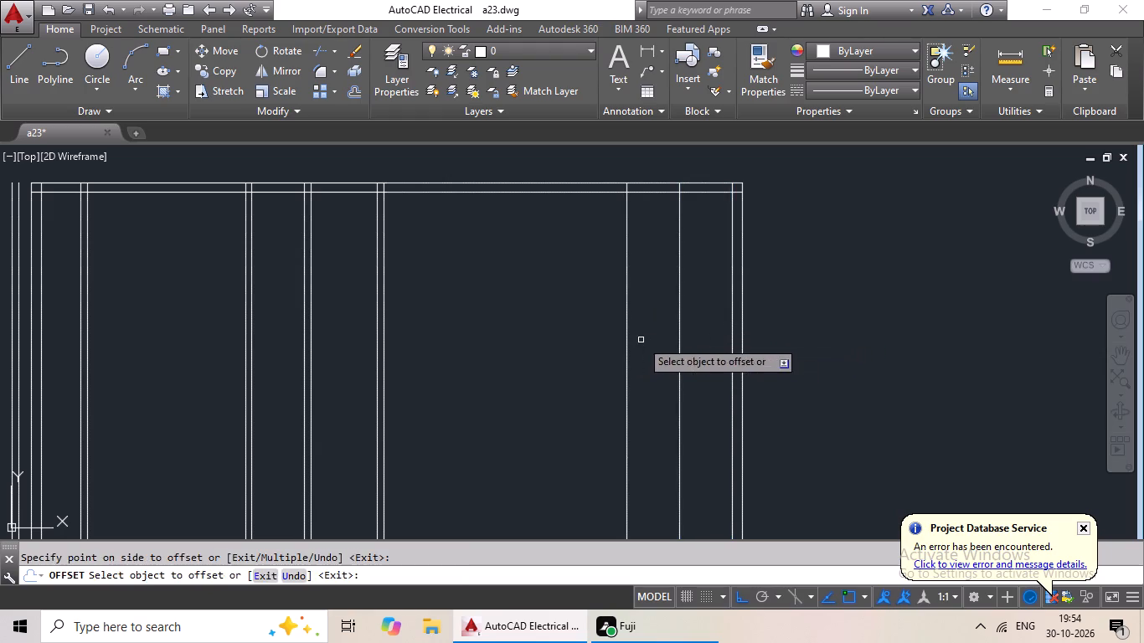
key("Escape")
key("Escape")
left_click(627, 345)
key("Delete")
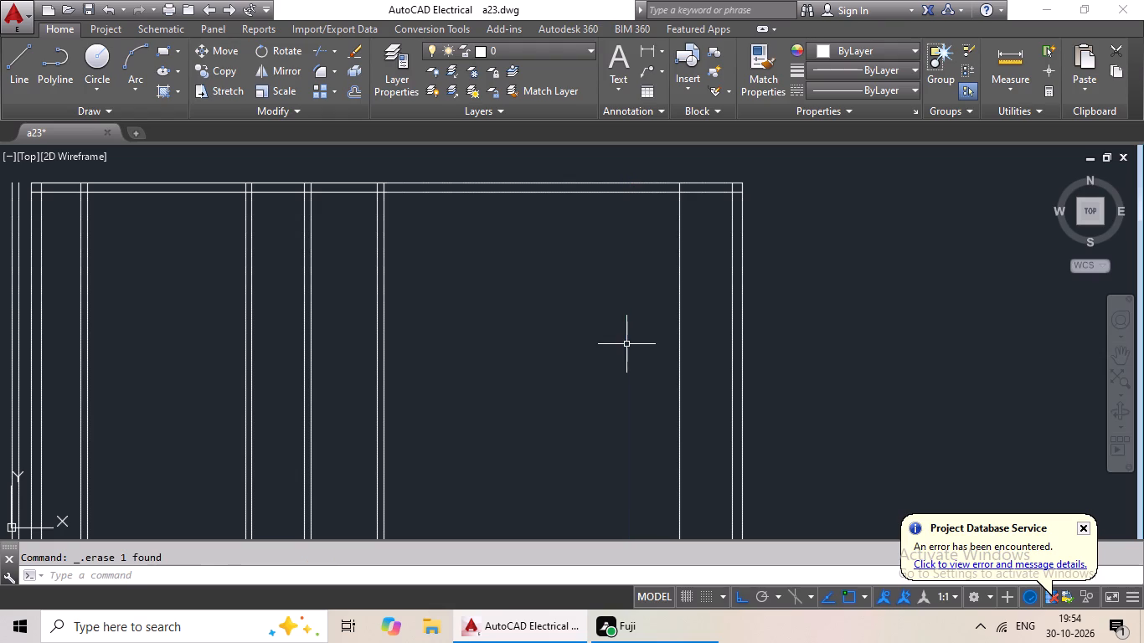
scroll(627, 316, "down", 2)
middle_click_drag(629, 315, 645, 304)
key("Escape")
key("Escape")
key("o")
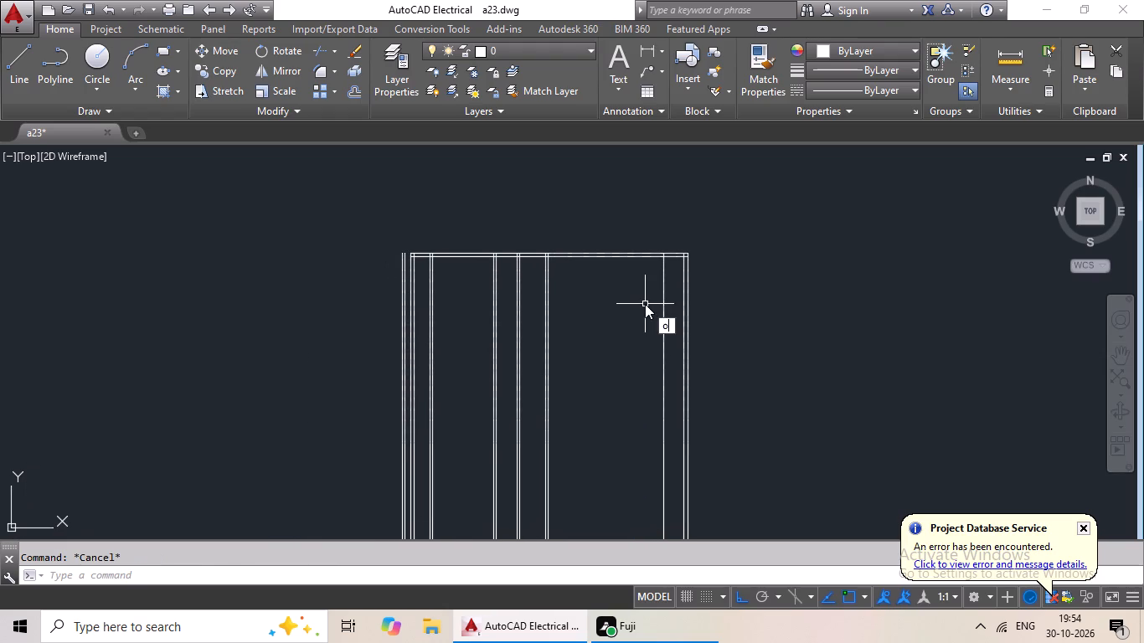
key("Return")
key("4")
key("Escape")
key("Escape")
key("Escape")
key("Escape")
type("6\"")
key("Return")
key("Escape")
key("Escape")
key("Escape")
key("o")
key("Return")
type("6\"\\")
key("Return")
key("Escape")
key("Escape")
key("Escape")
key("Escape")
Offset the interior line near the right wall 6" to the left to form a partition.
key("o")
key("Return")
type("6\"")
key("Return")
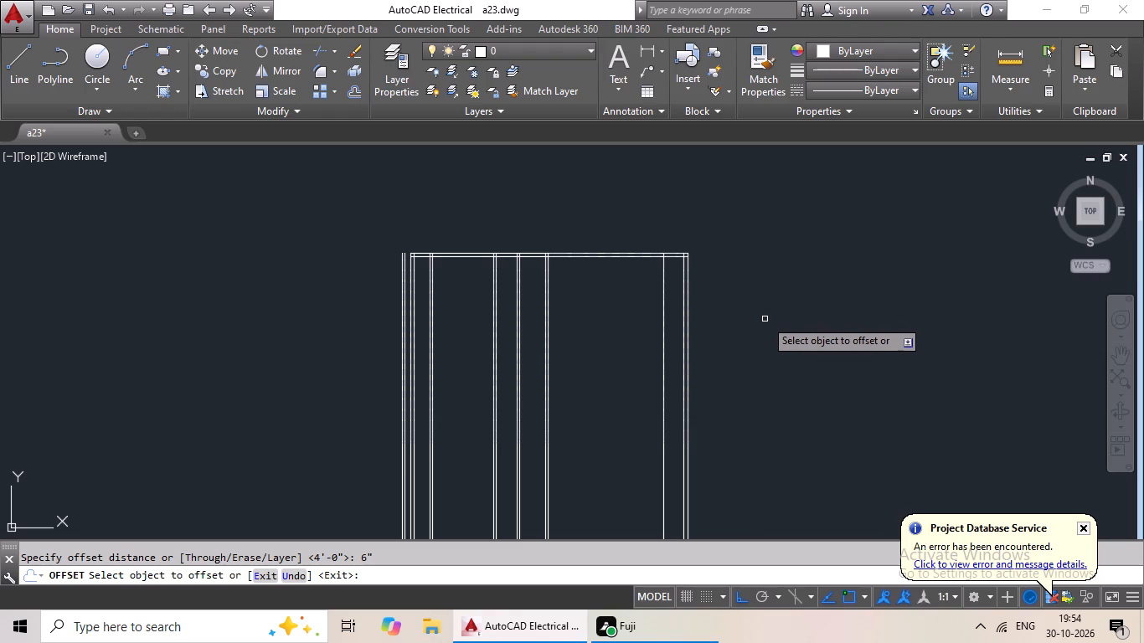
scroll(665, 337, "up", 3)
left_click_drag(658, 337, 647, 344)
left_click(585, 366)
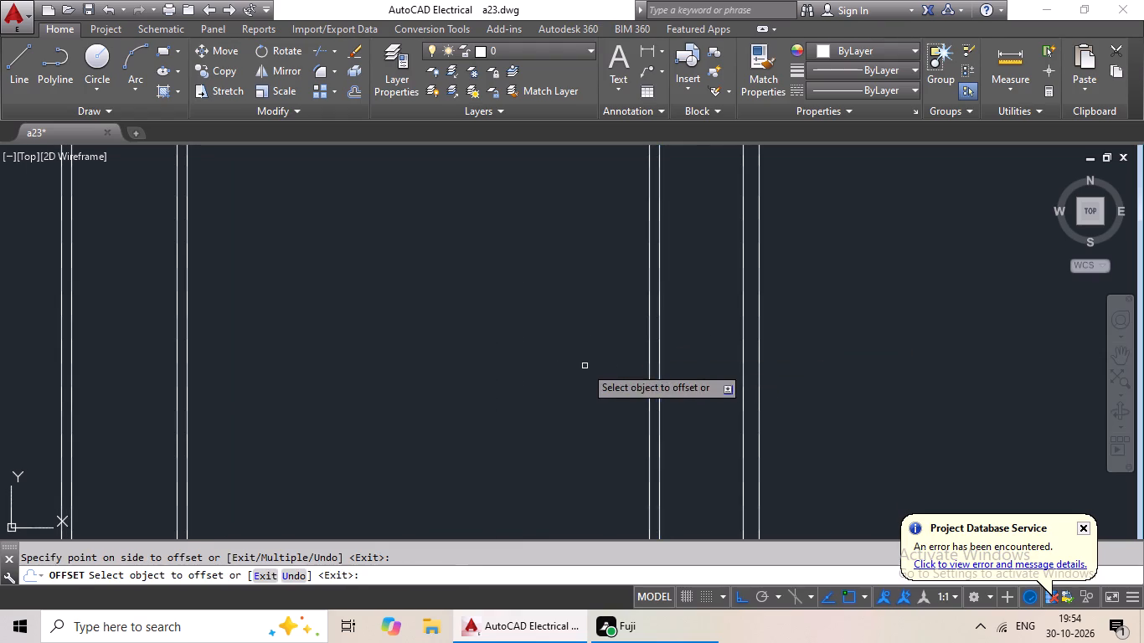
scroll(587, 361, "down", 3)
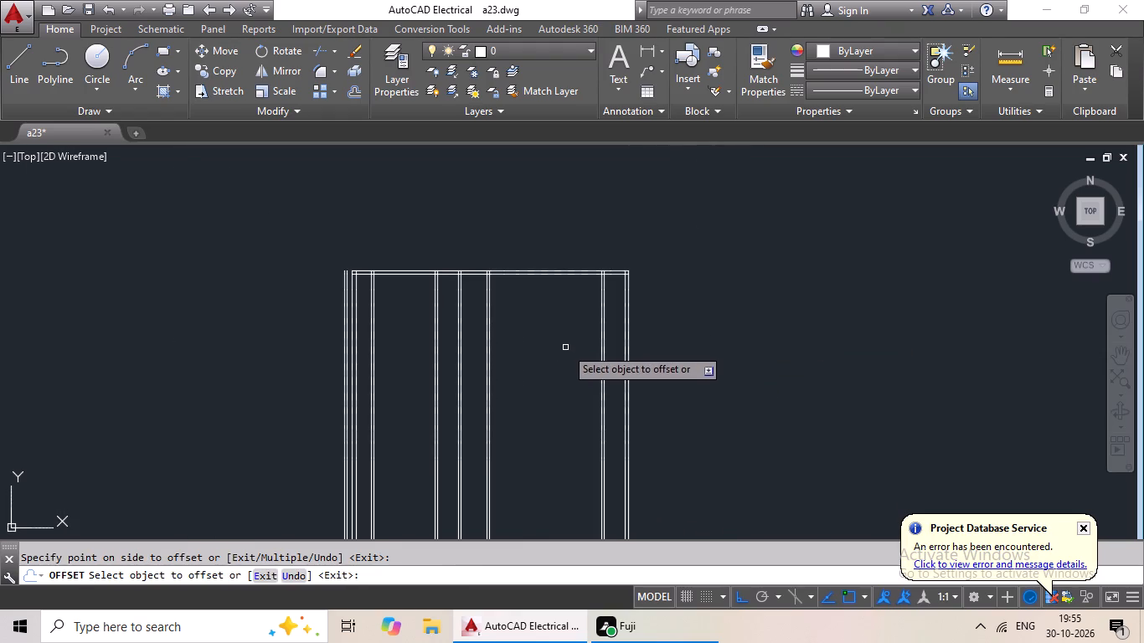
middle_click_drag(567, 345, 605, 312)
key("Escape")
key("Escape")
key("Escape")
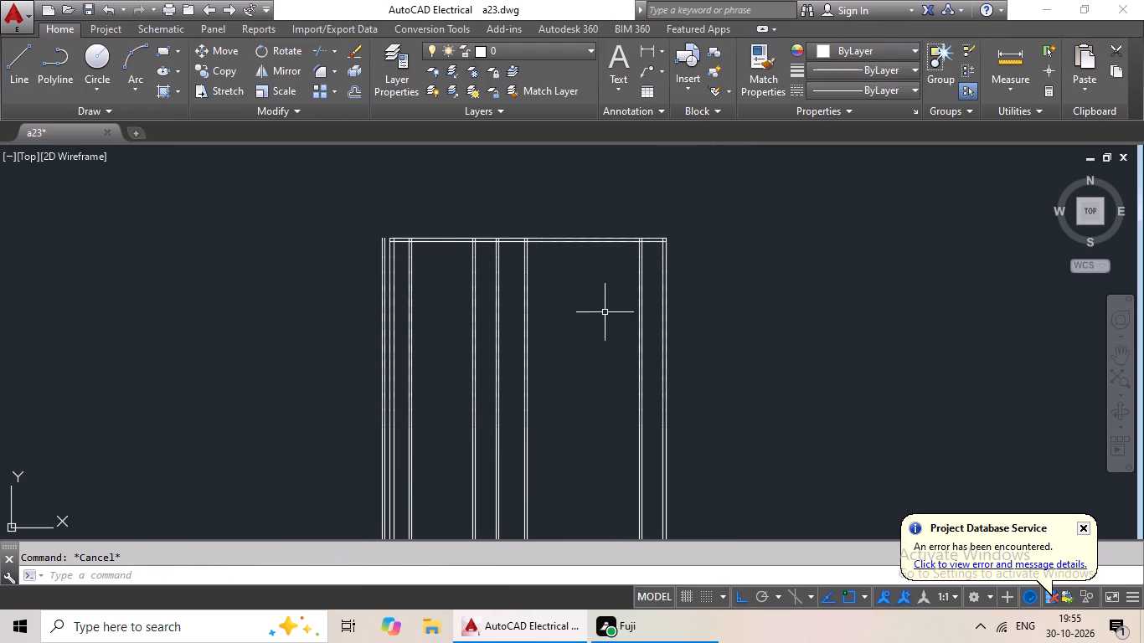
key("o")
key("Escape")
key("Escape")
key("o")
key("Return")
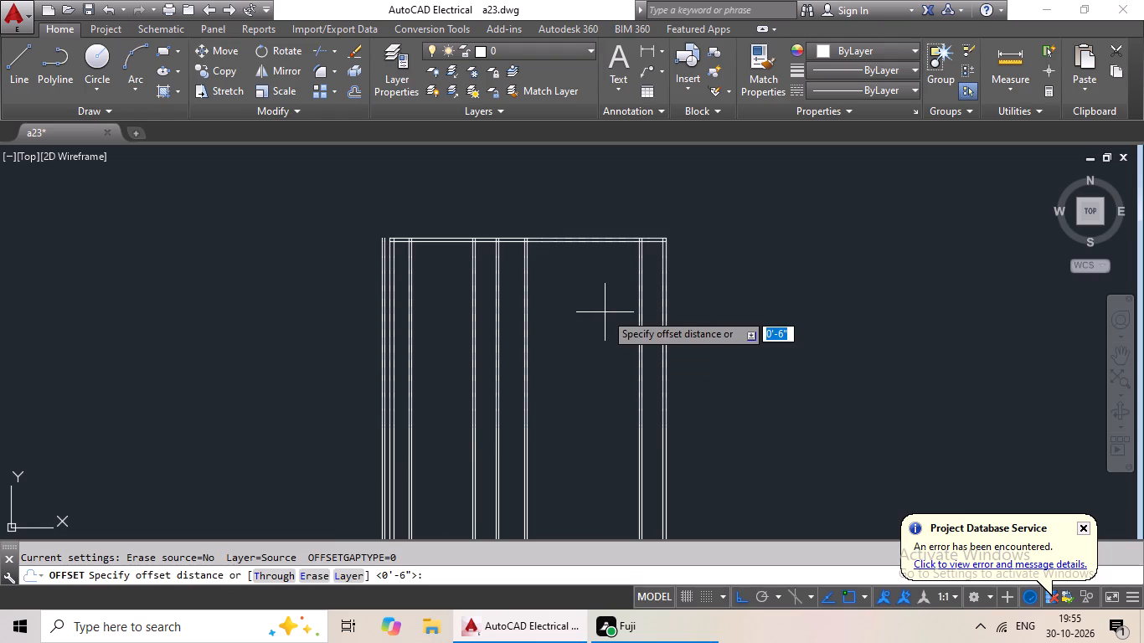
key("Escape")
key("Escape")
Offset the left line of the partition nearest the right wall 12' to the left.
key("o")
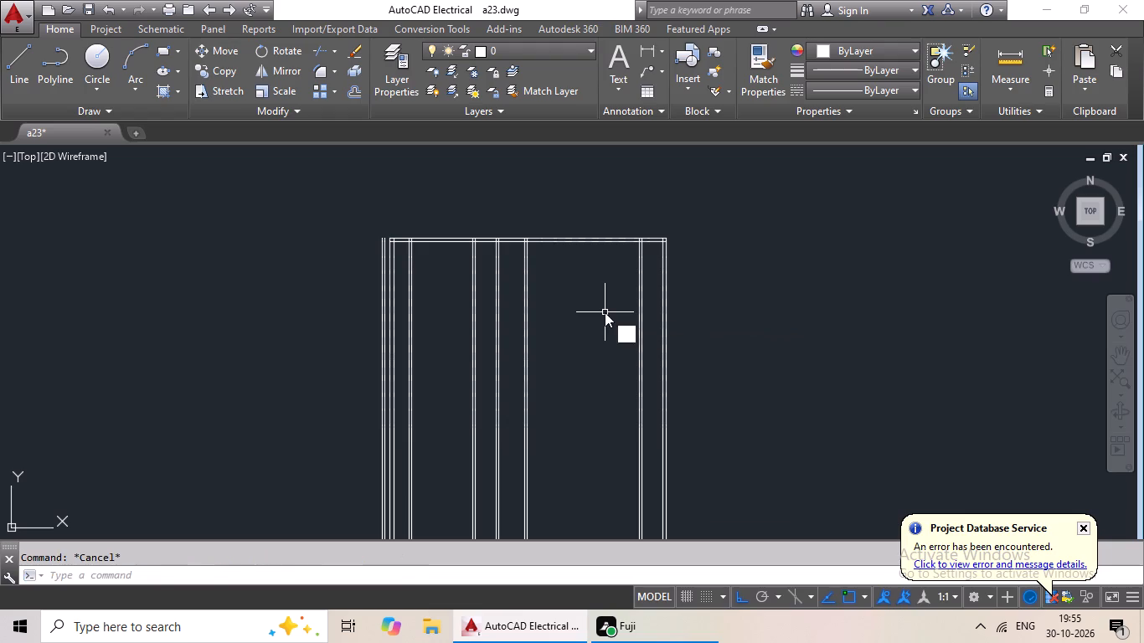
key("Return")
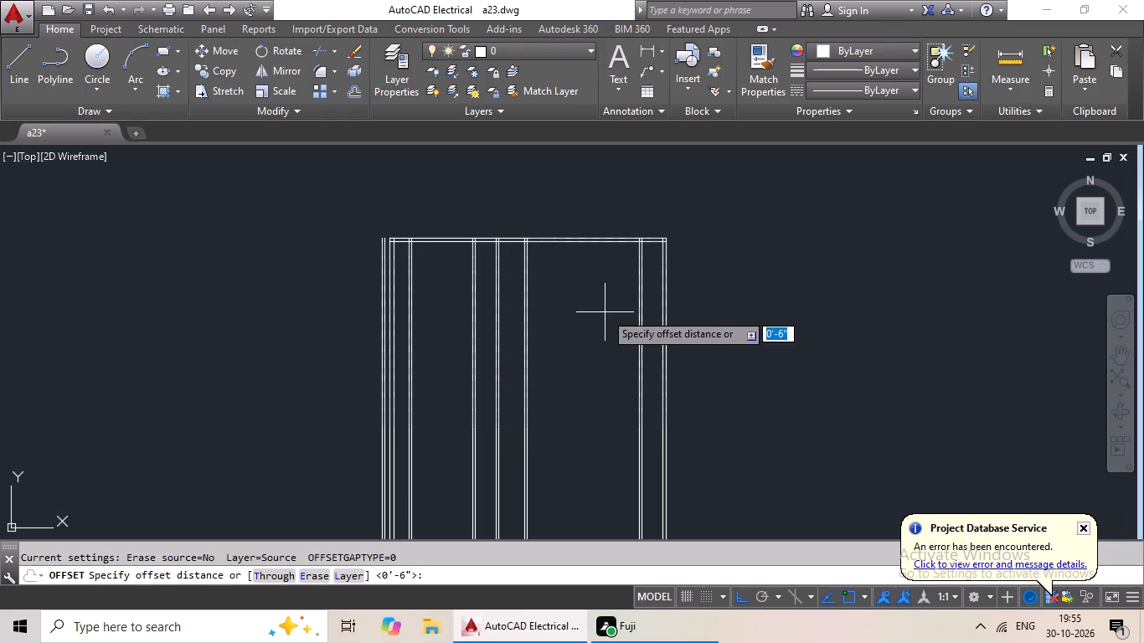
type("12'")
key("Return")
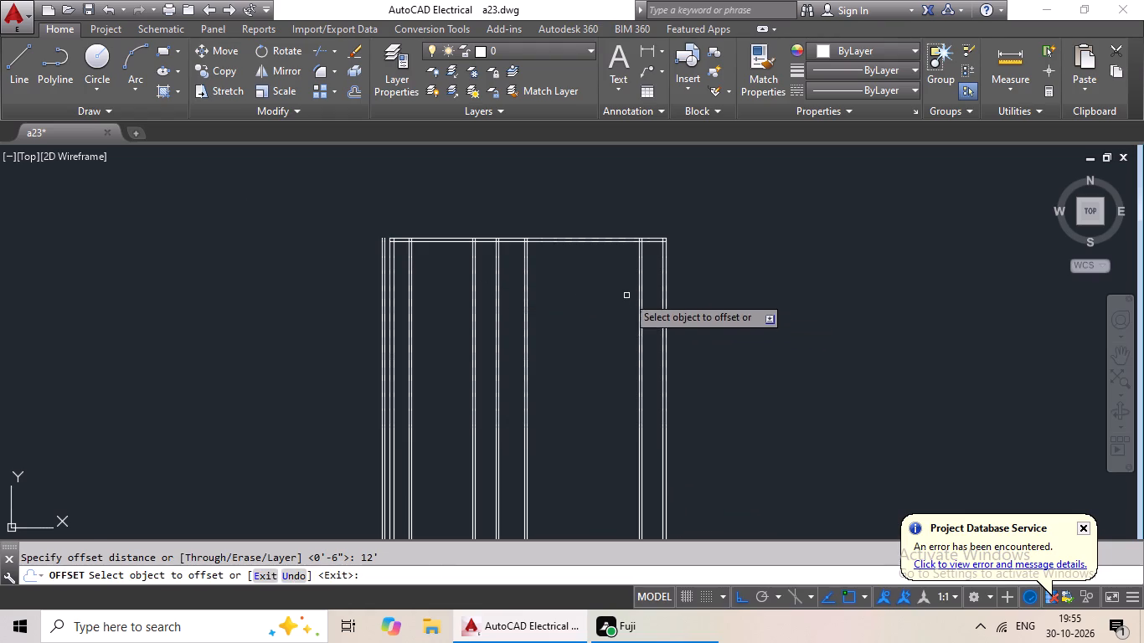
scroll(626, 296, "up", 3)
left_click_drag(678, 254, 508, 256)
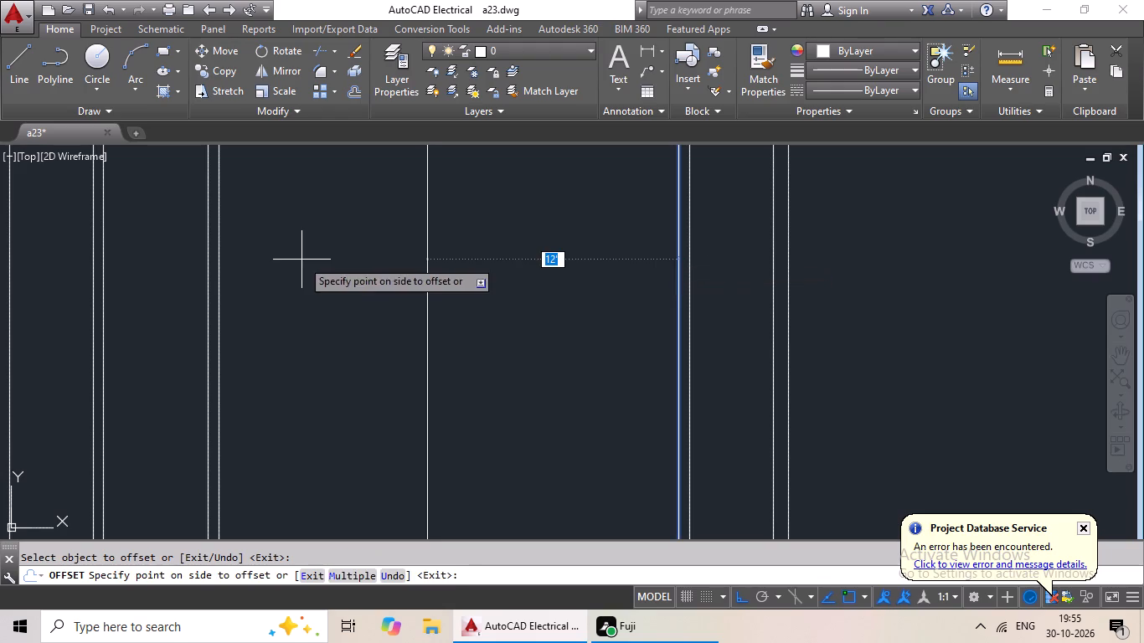
left_click(488, 273)
scroll(508, 270, "down", 2)
middle_click_drag(533, 265, 596, 255)
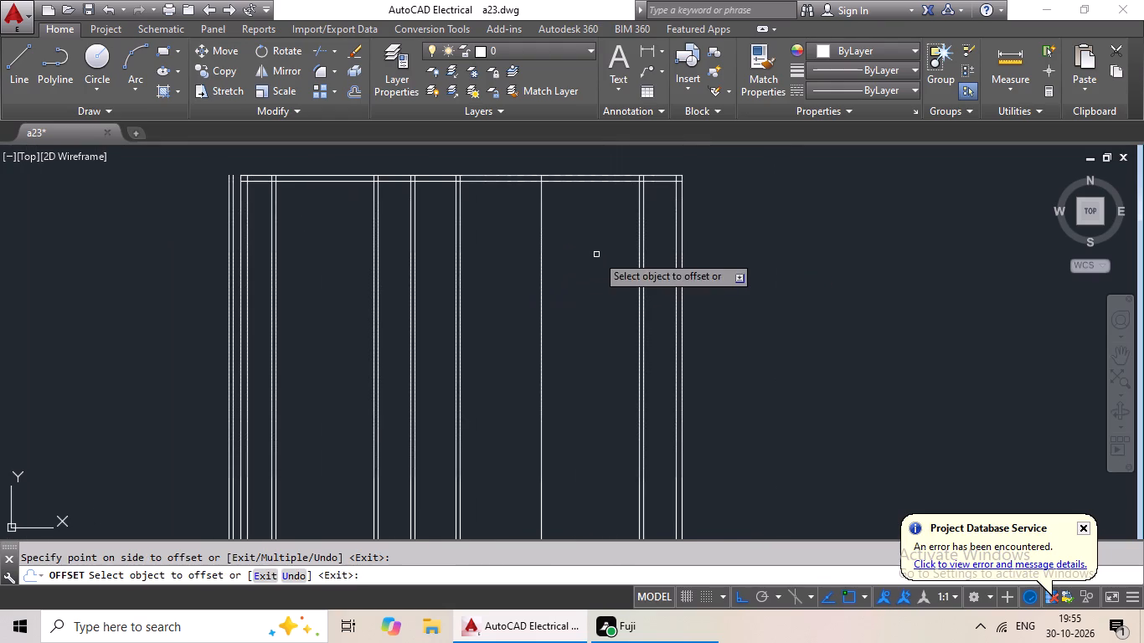
key("Escape")
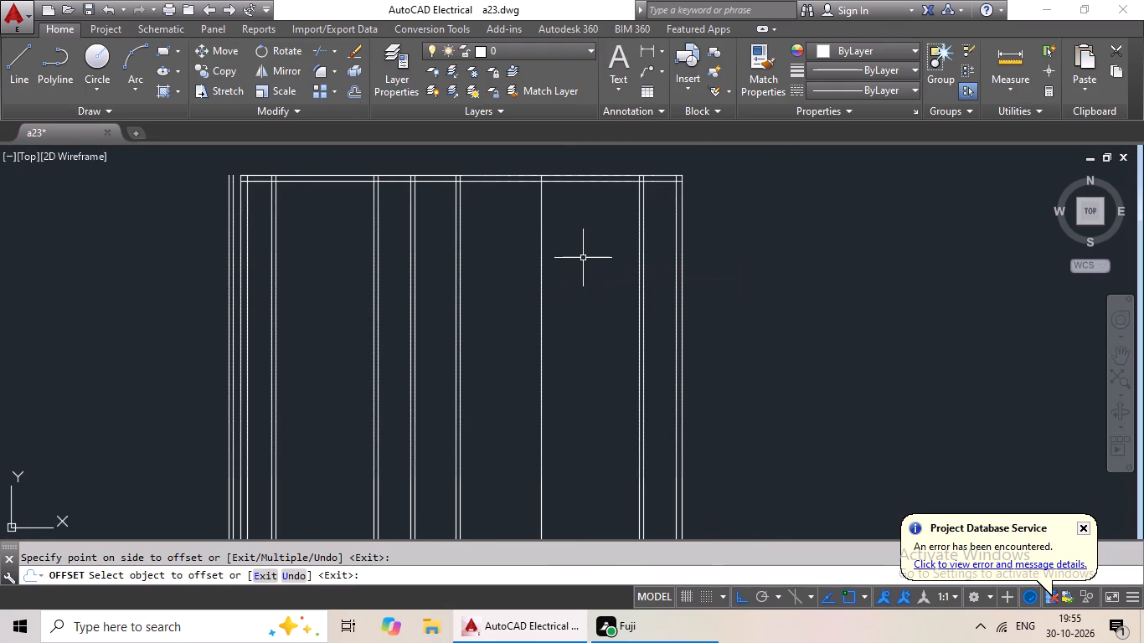
key("Escape")
key("Escape")
key("Escape")
key("Escape")
key("Escape")
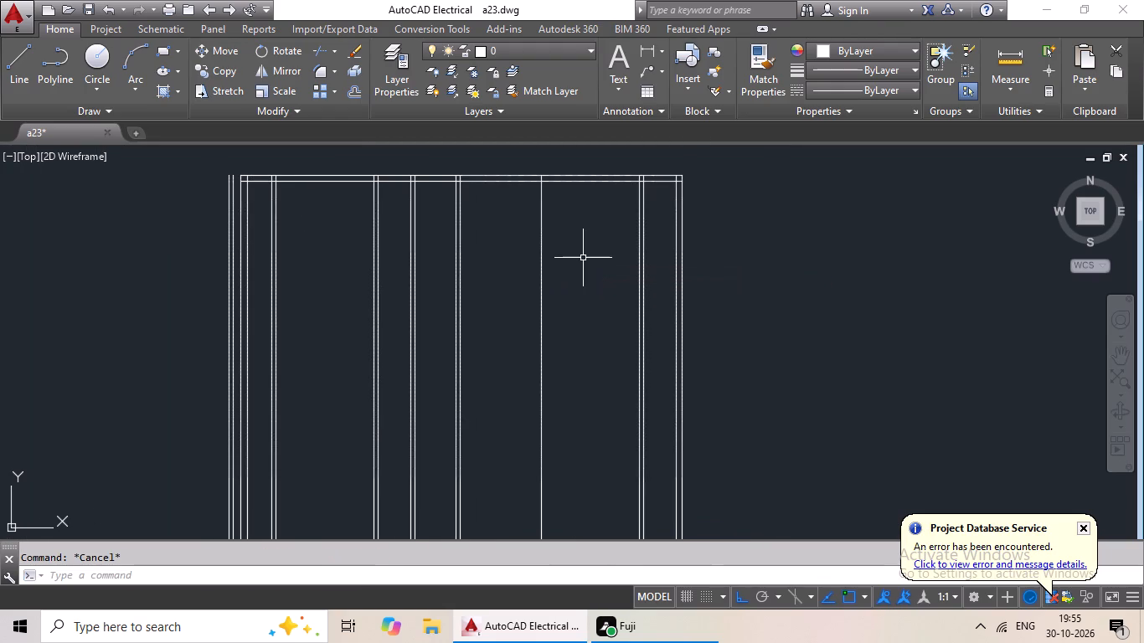
Offset the single interior line 6" to the left to give that partition its second line.
key("o")
key("Return")
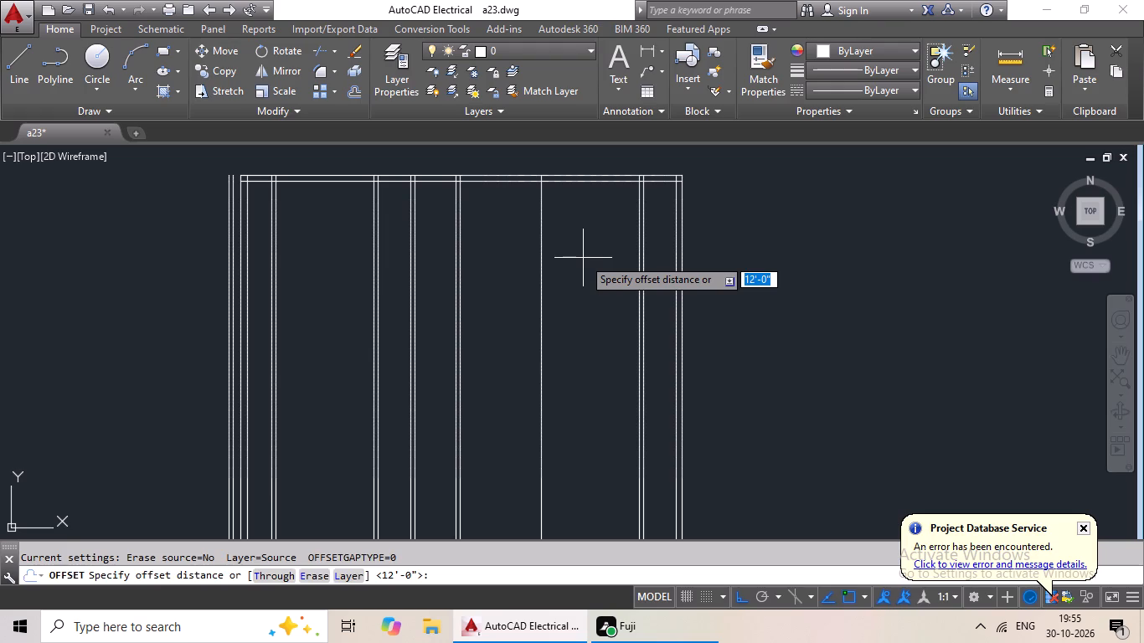
key("6")
key("shift+quotedbl")
key("Return")
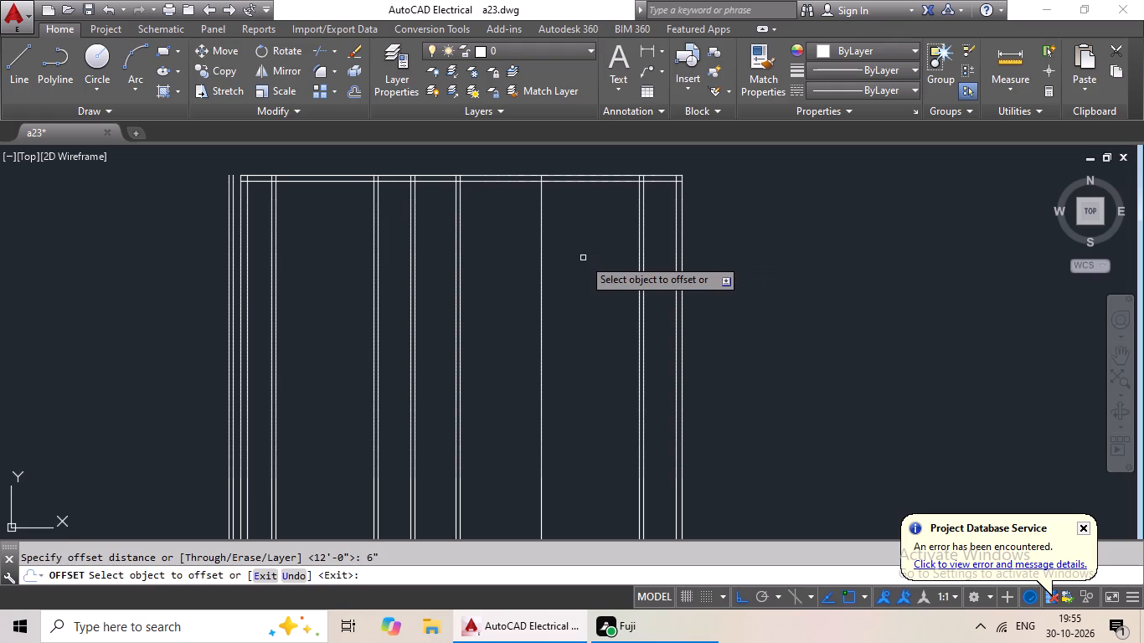
left_click(543, 296)
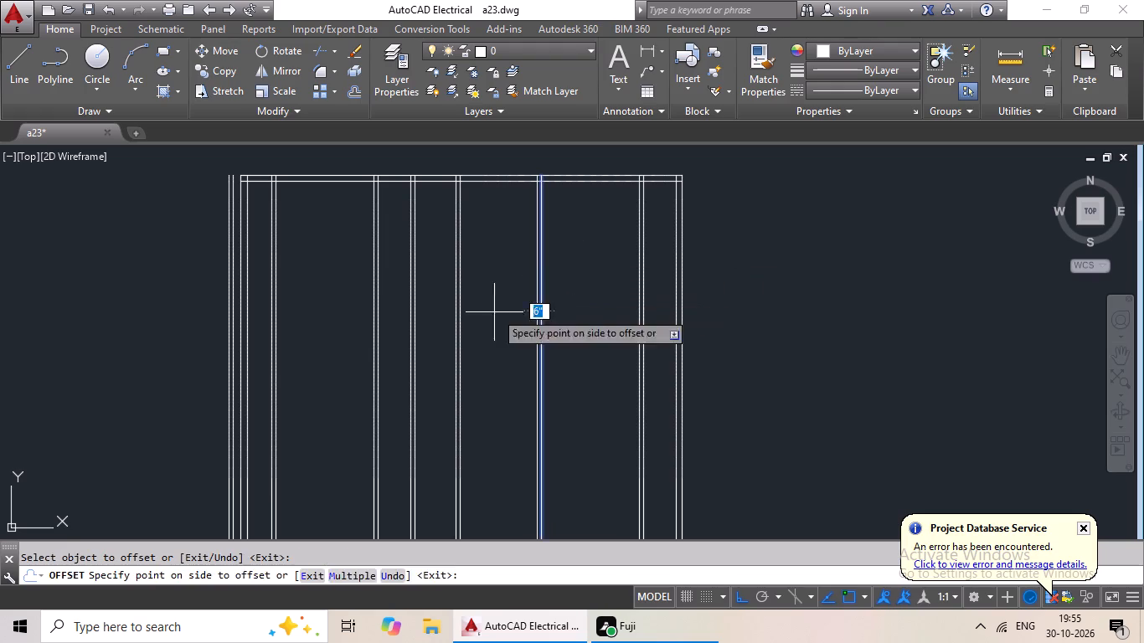
left_click(494, 312)
scroll(494, 265, "up", 3)
scroll(516, 260, "down", 1)
middle_click_drag(516, 260, 499, 368)
middle_click_drag(528, 277, 506, 334)
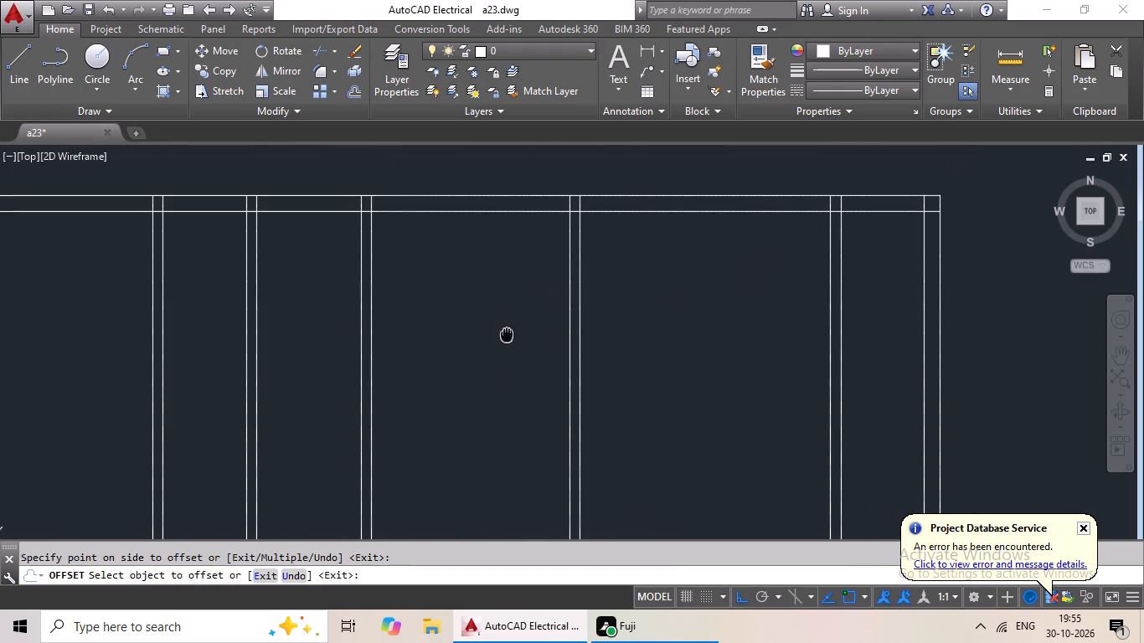
key("Escape")
key("Escape")
Offset the left line of the second partition from the right wall 4' to the left.
key("o")
key("Return")
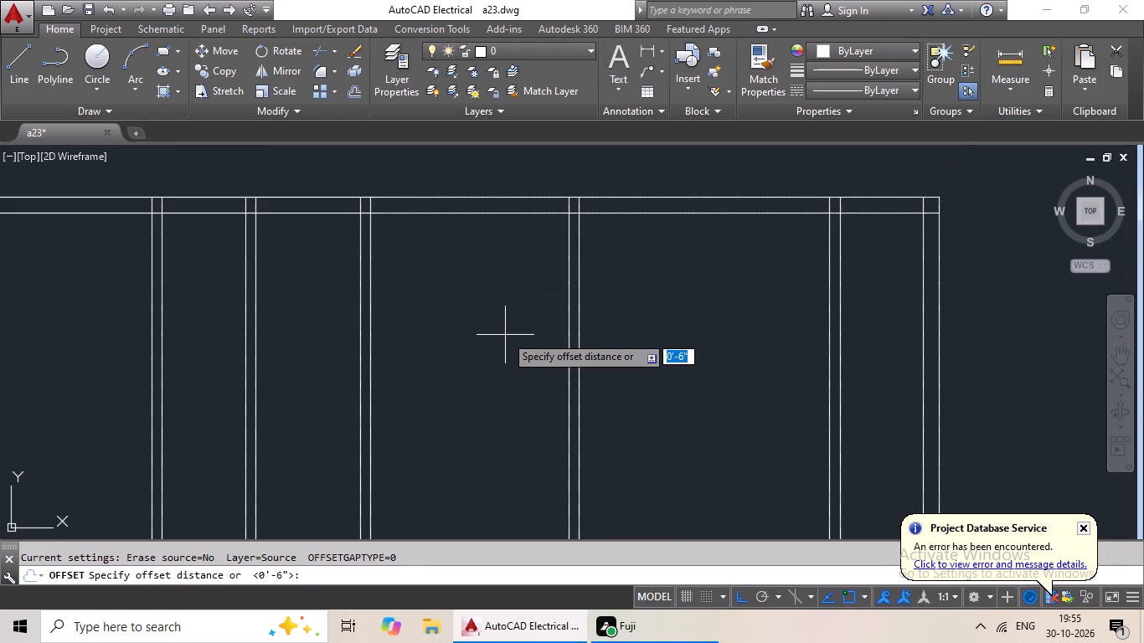
type("4'")
key("Return")
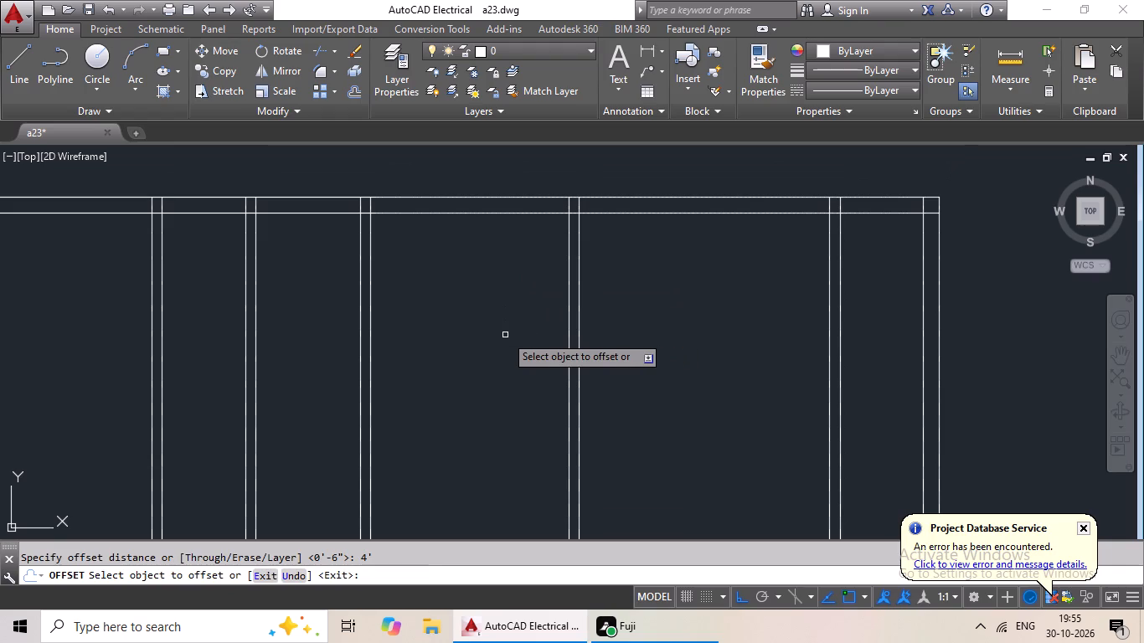
left_click_drag(569, 301, 548, 311)
left_click_drag(540, 316, 532, 325)
key("Escape")
key("Escape")
key("Escape")
Offset the single interior line 6" to the left to form the third partition from the right wall.
key("o")
key("Return")
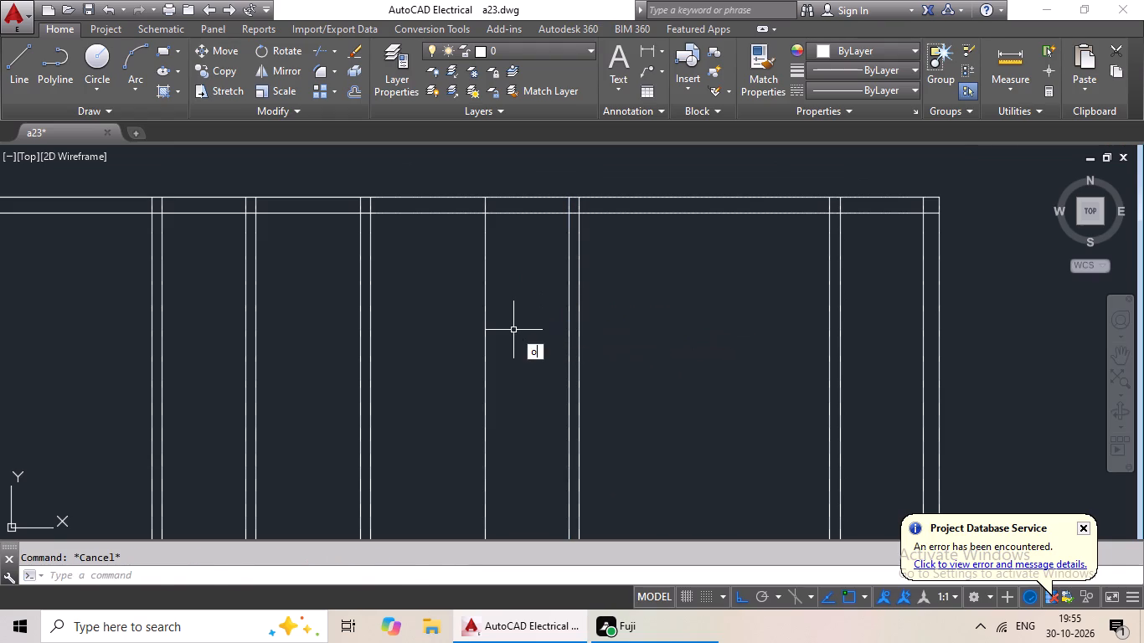
key("4")
key("BackSpace")
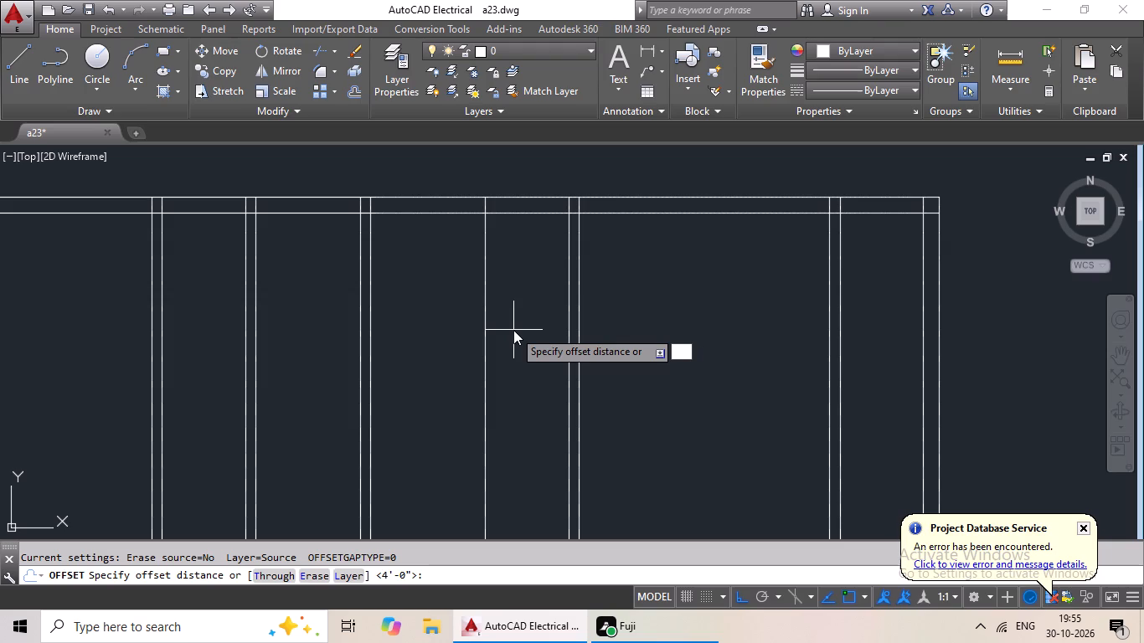
type("6\"")
key("Return")
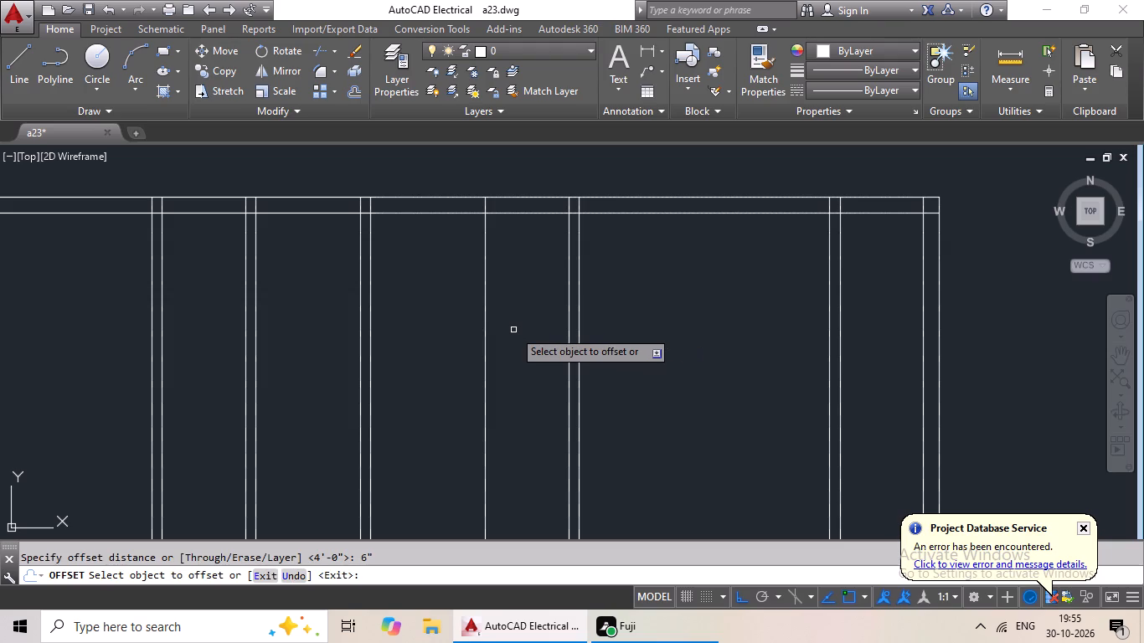
left_click_drag(487, 327, 425, 341)
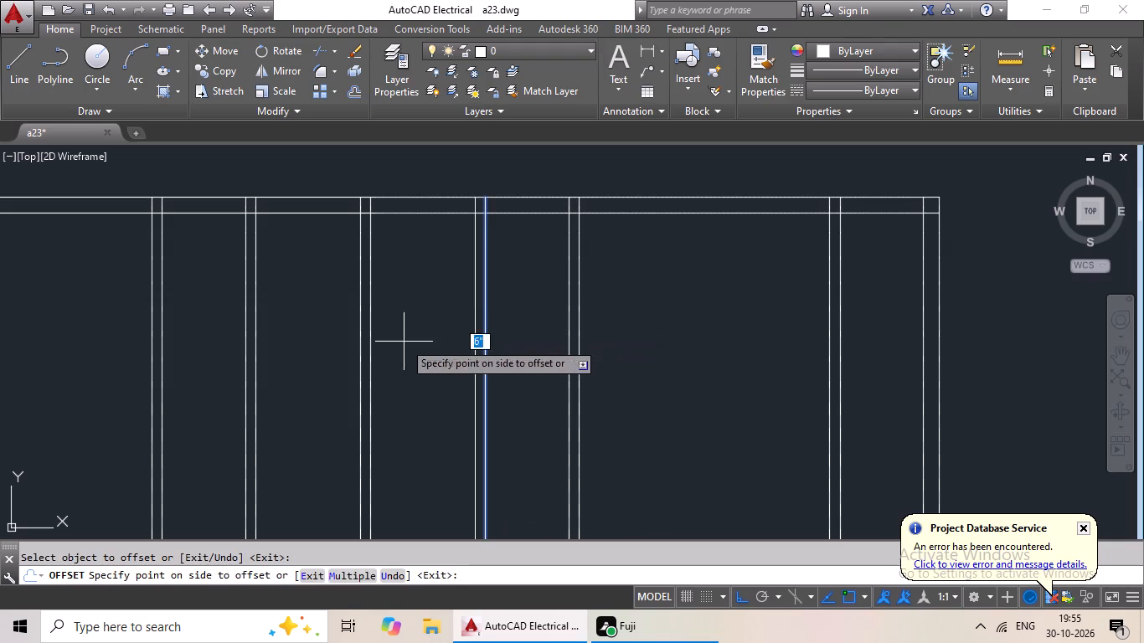
left_click(404, 342)
scroll(442, 323, "down", 1)
middle_click_drag(443, 321, 500, 286)
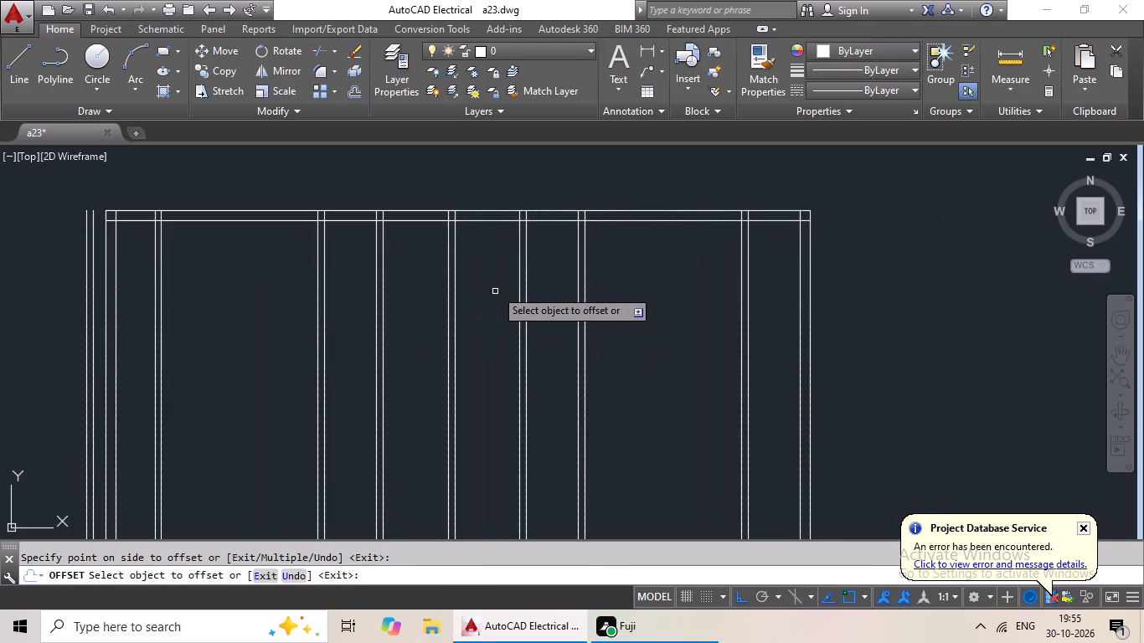
key("Escape")
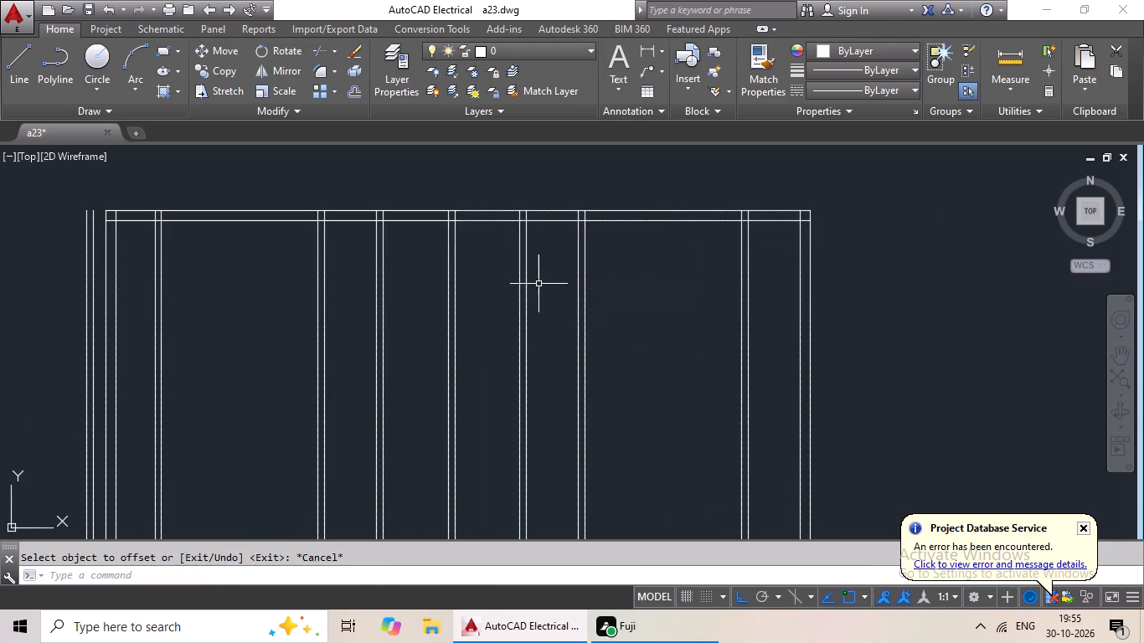
key("Escape")
scroll(473, 300, "up", 1)
scroll(473, 300, "down", 2)
middle_click_drag(477, 296, 502, 270)
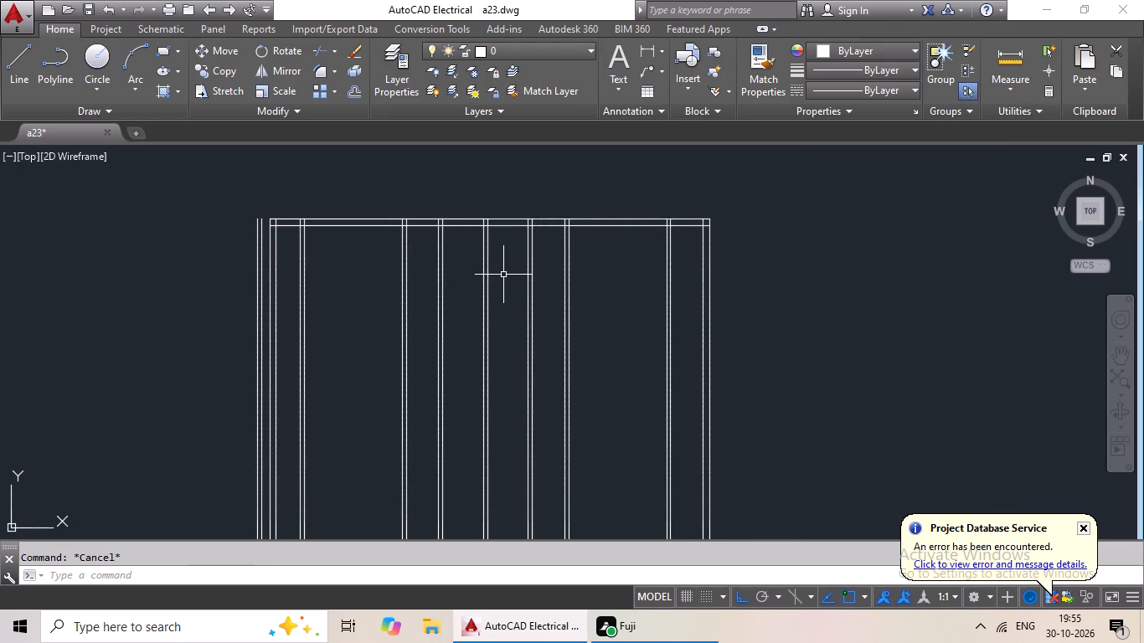
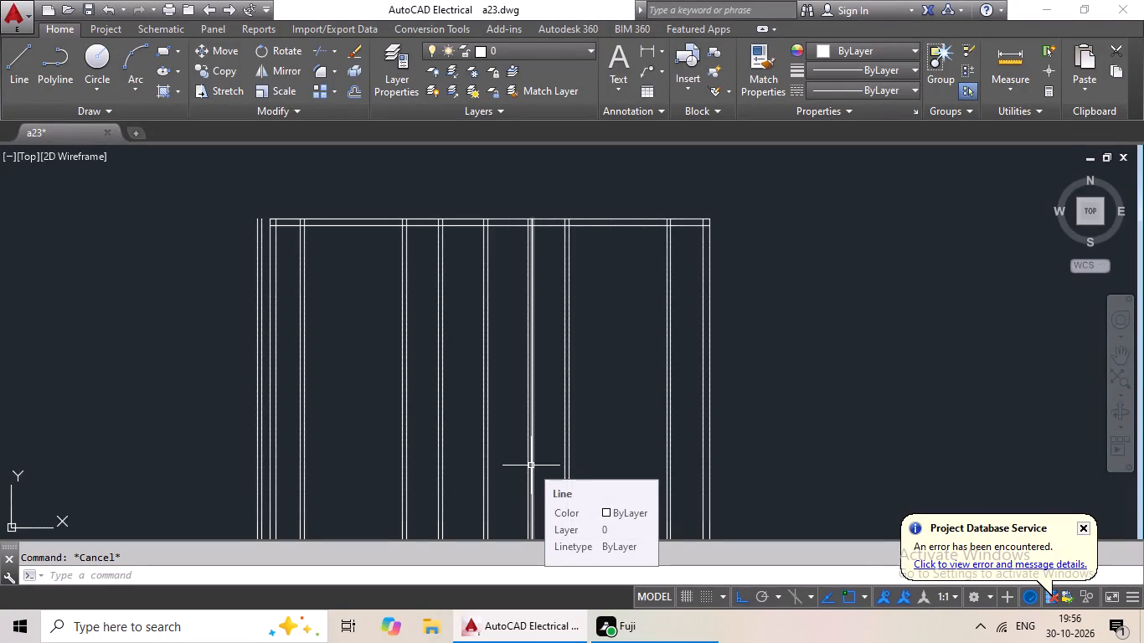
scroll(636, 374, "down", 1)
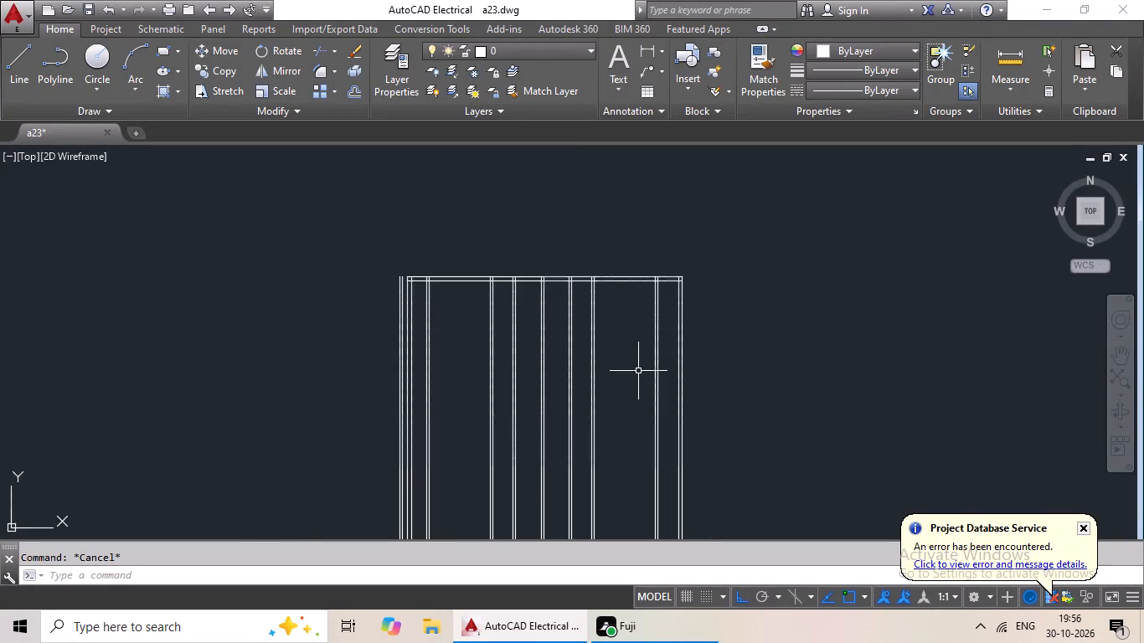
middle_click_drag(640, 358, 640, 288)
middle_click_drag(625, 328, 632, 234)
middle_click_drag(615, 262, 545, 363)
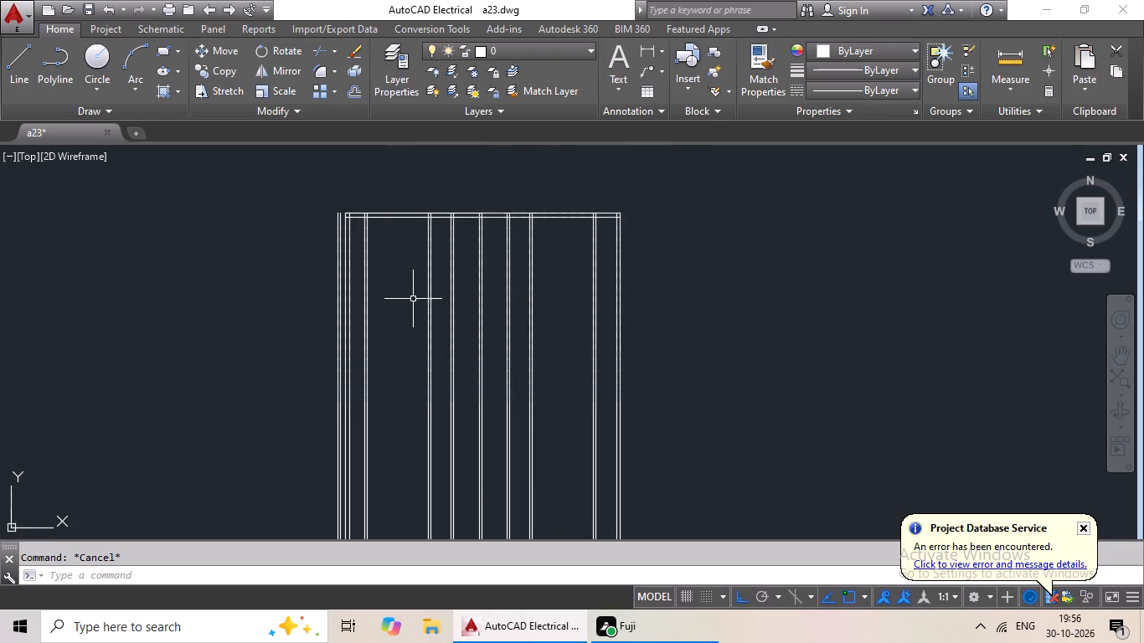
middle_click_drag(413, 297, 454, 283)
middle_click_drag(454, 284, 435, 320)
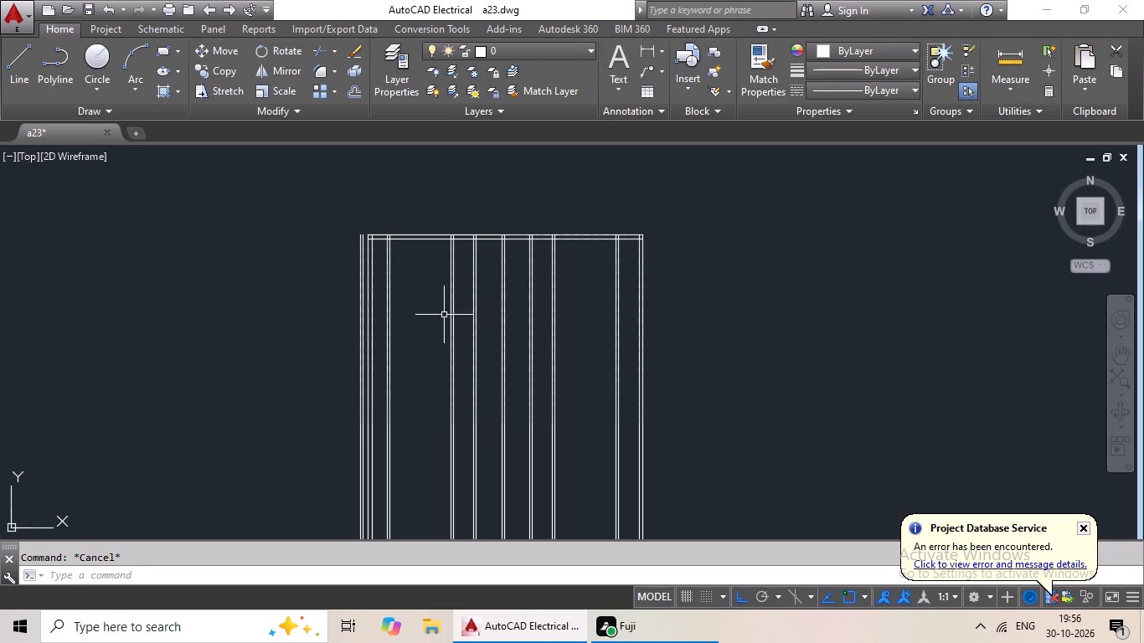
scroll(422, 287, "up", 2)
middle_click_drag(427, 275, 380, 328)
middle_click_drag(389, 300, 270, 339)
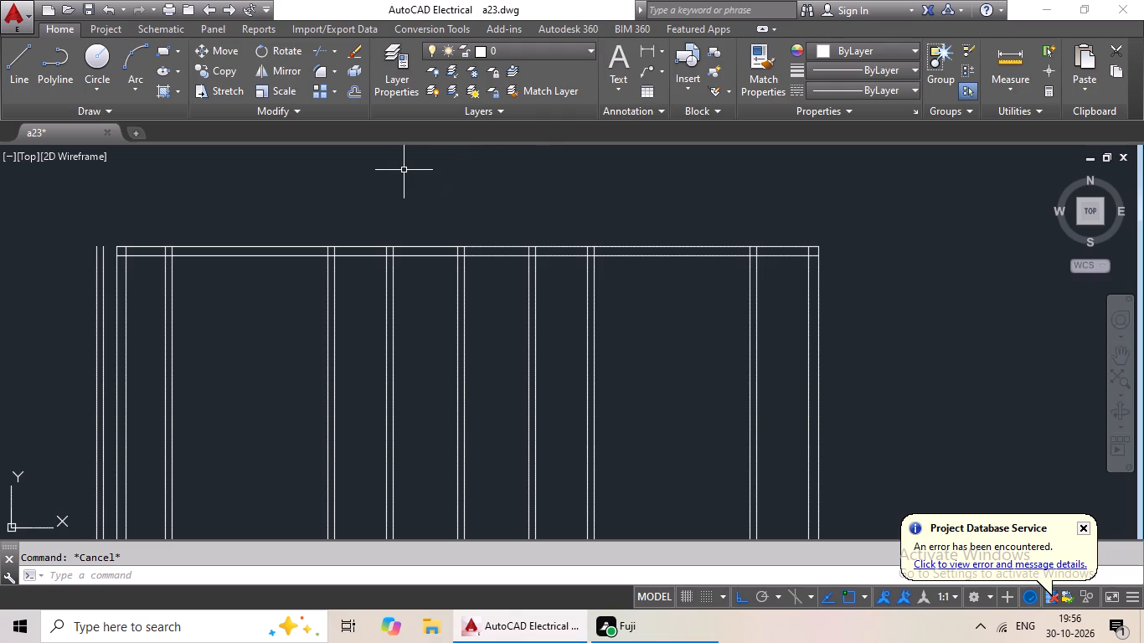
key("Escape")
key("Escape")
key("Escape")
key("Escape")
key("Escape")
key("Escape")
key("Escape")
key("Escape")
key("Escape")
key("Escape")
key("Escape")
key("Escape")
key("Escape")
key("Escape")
Offset the inner line of the top wall 5' downward.
key("o")
key("Return")
key("5")
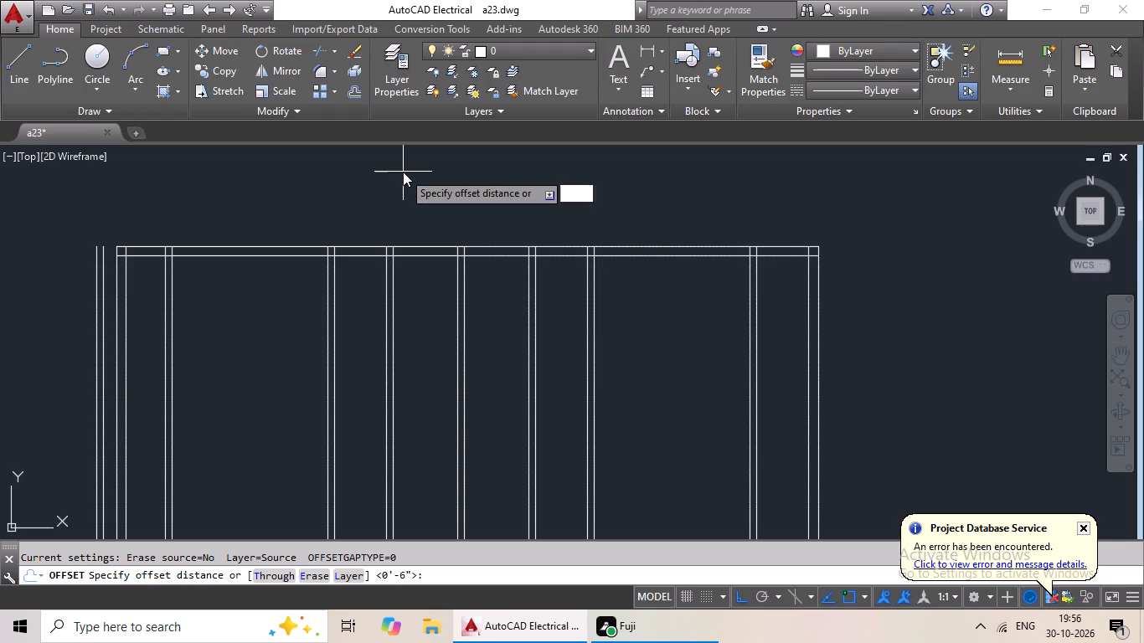
key("apostrophe")
key("Return")
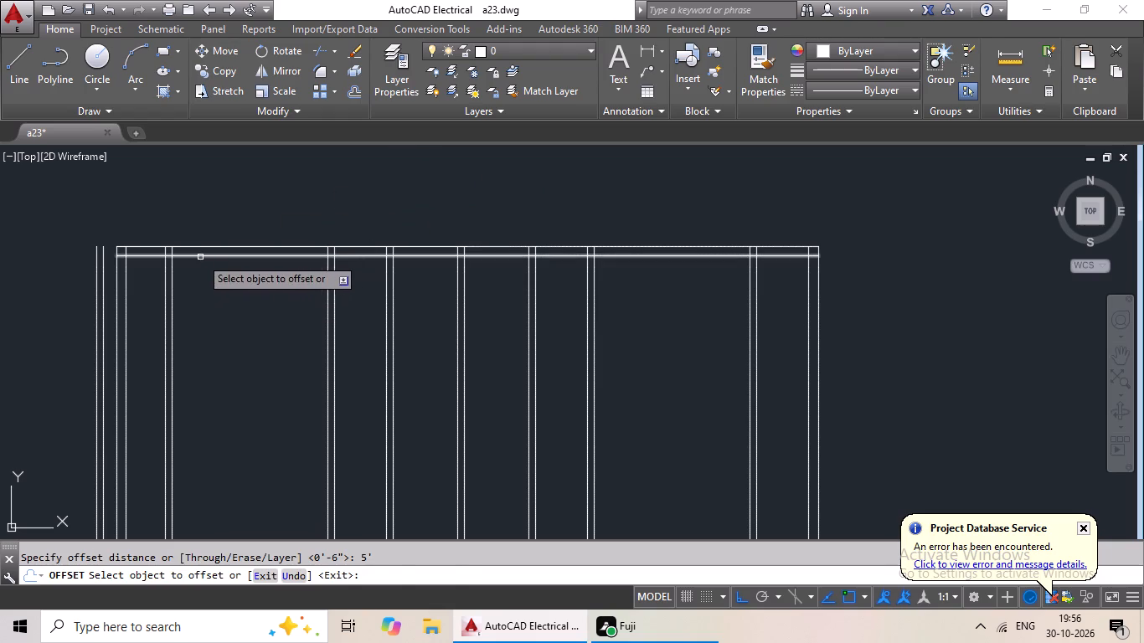
left_click_drag(200, 257, 172, 297)
left_click(165, 313)
key("Escape")
key("Escape")
key("Escape")
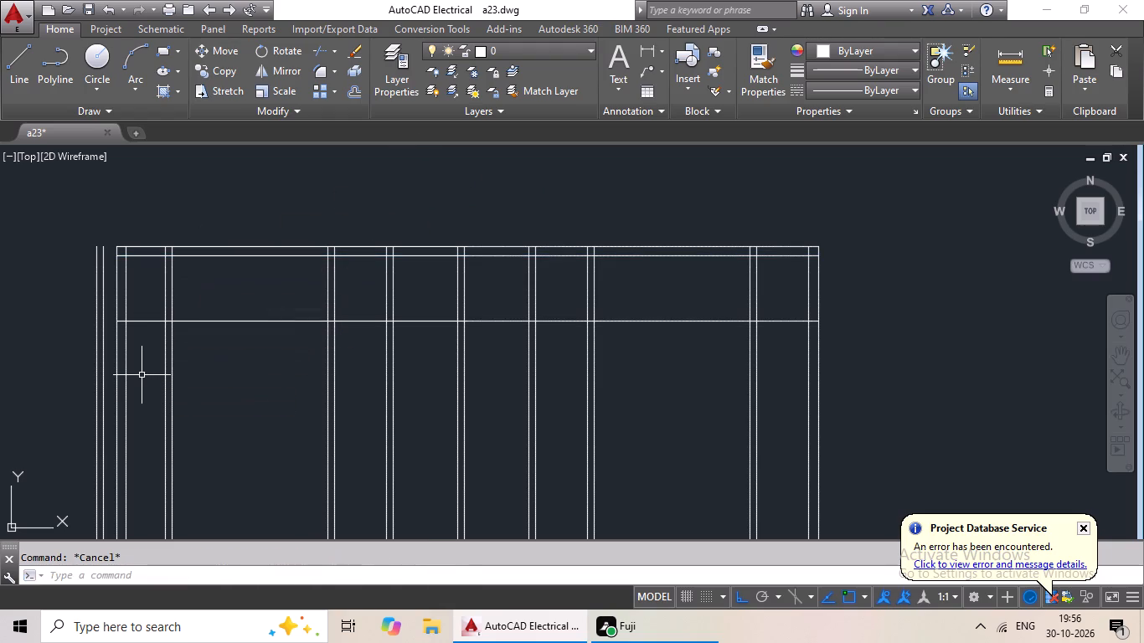
key("Escape")
key("Escape")
key("Escape")
key("Escape")
key("Escape")
Offset the new horizontal line 6" downward to form the upper horizontal partition.
key("o")
key("Return")
key("6")
key("shift+quotedbl")
key("Return")
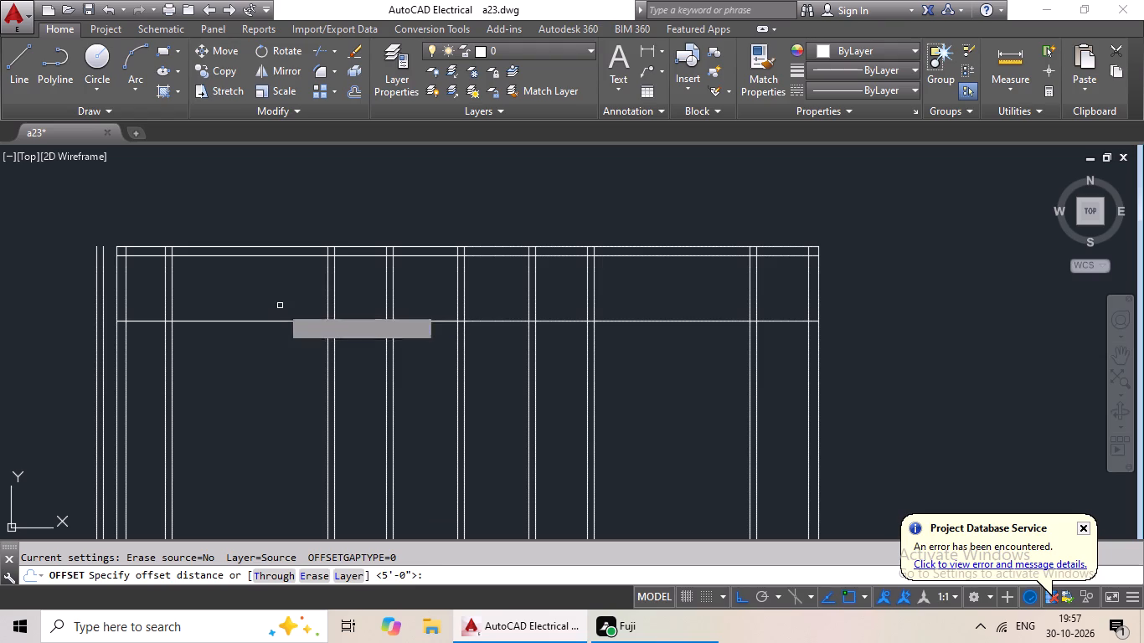
left_click(237, 321)
left_click(227, 355)
key("Escape")
key("Escape")
key("Escape")
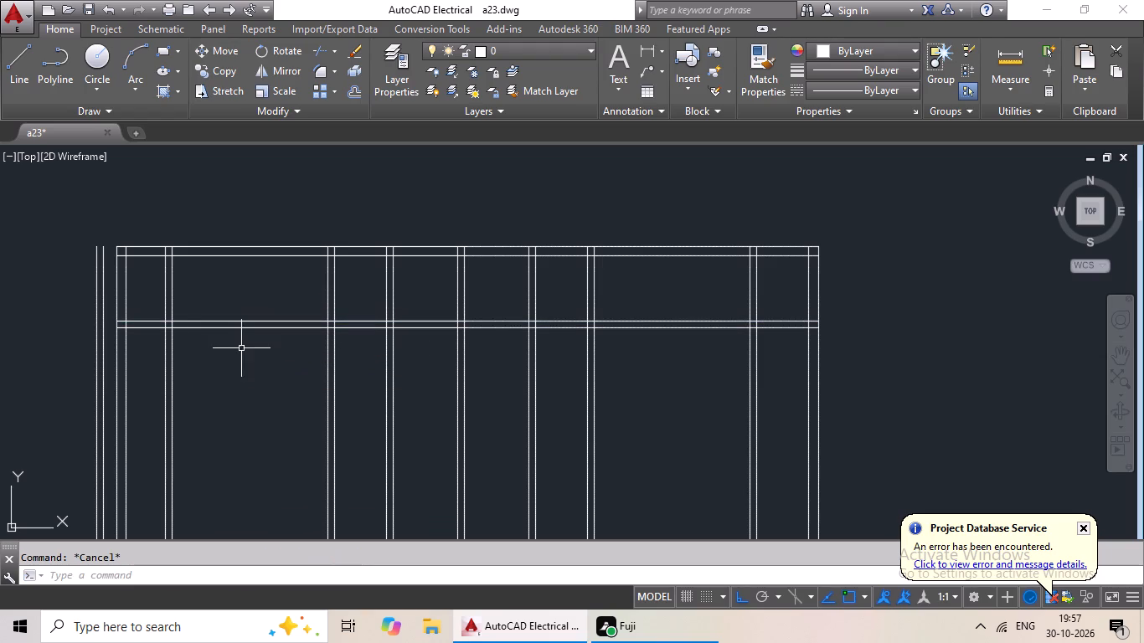
Extend both lines of the upper horizontal partition left to the outermost vertical line.
key("e")
type("x")
key("space")
key("space")
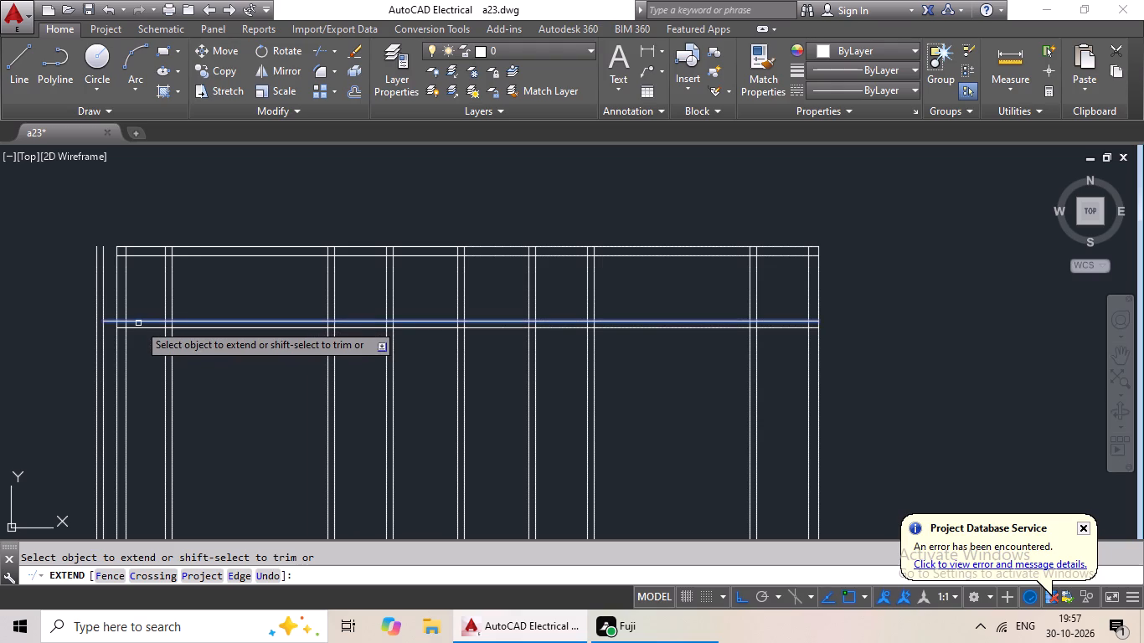
left_click(137, 323)
left_click(119, 323)
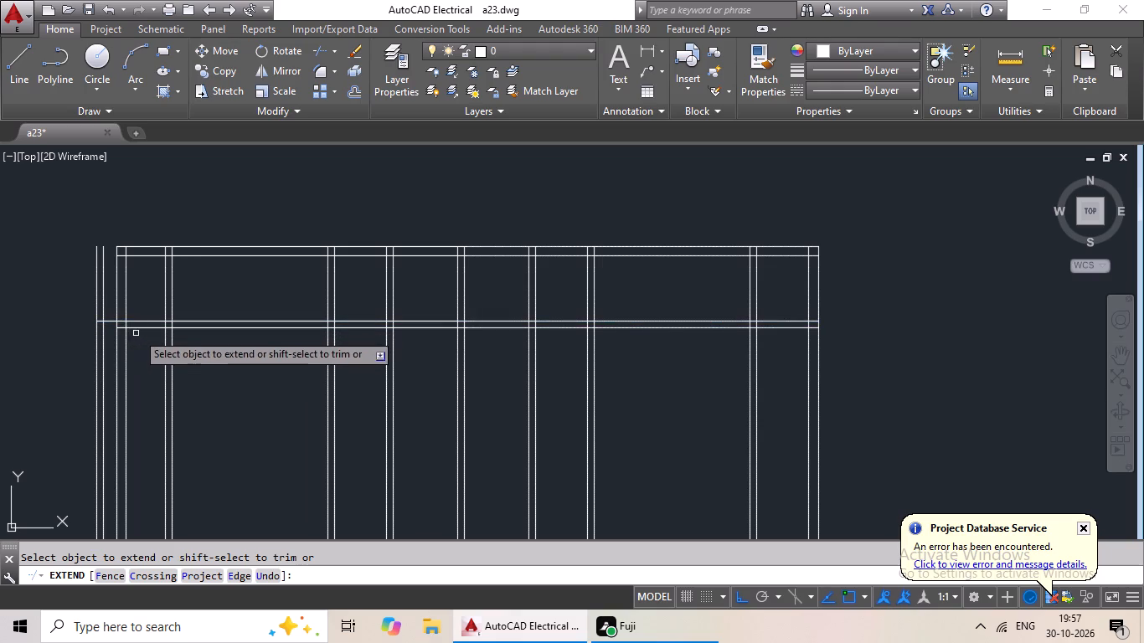
left_click(146, 328)
left_click(133, 330)
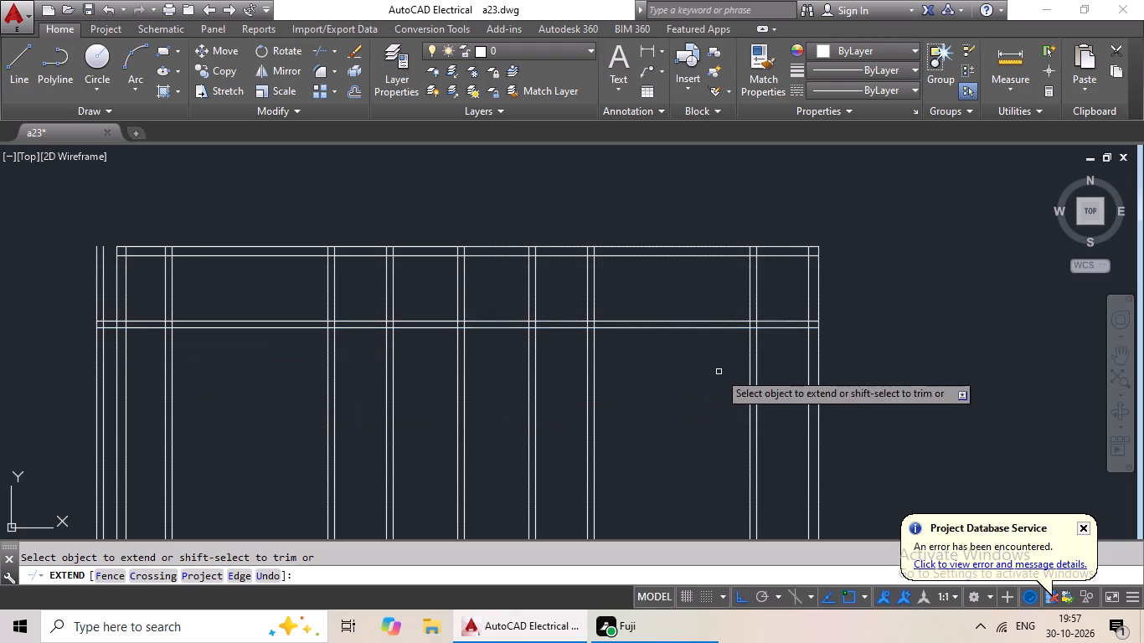
Extend both lines of the top wall left to meet the outermost pair of vertical lines.
scroll(228, 352, "down", 1)
middle_click_drag(228, 352, 260, 259)
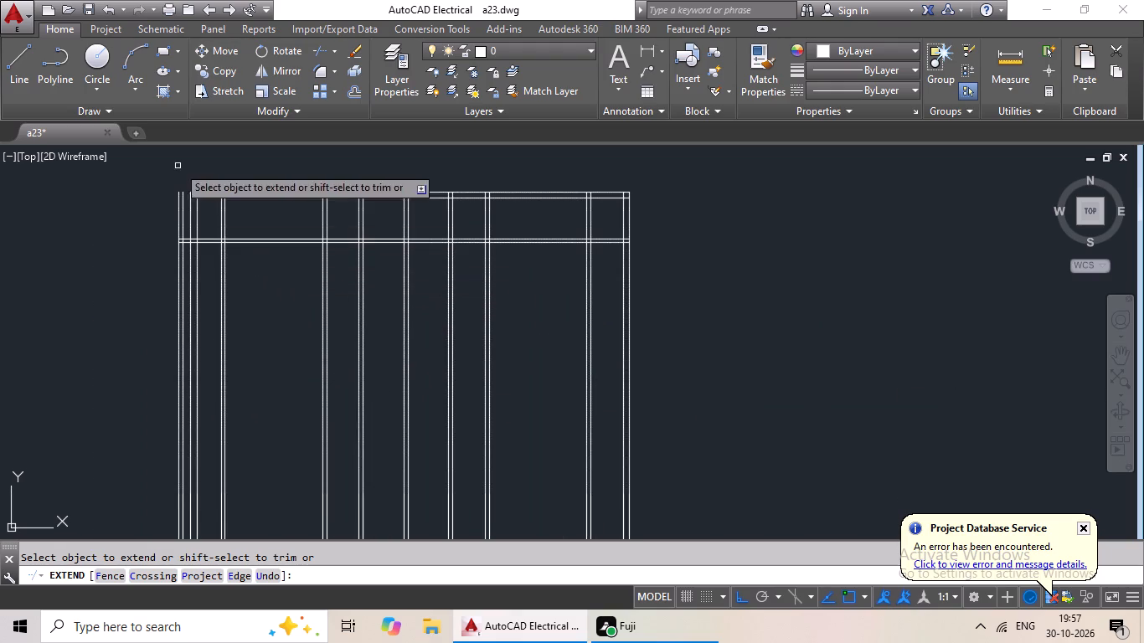
left_click(209, 192)
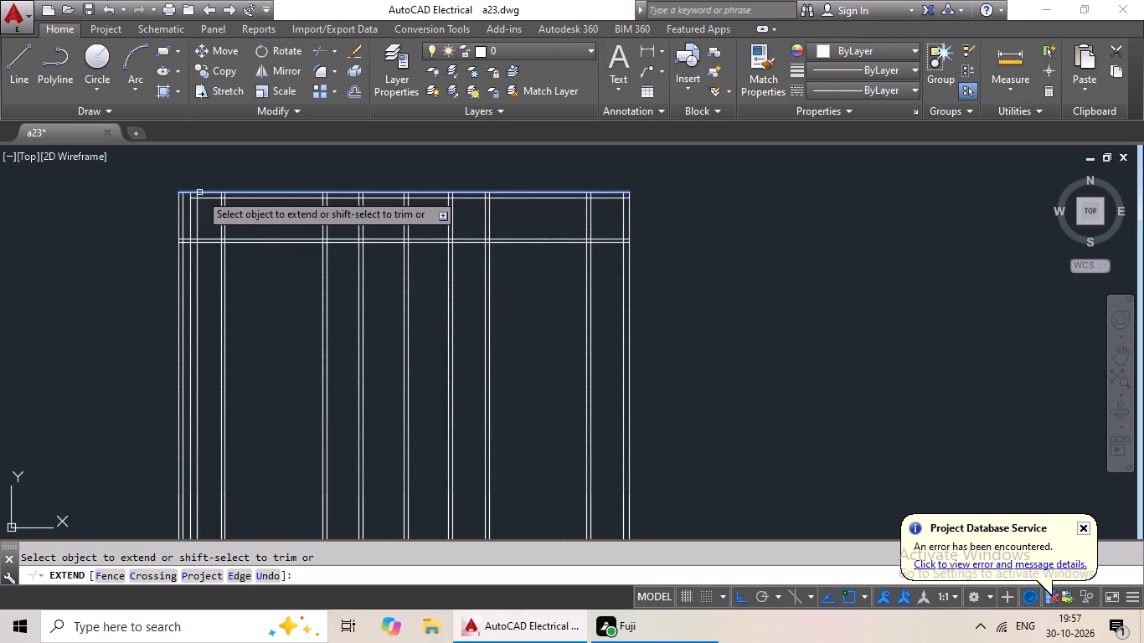
left_click(199, 193)
left_click(214, 198)
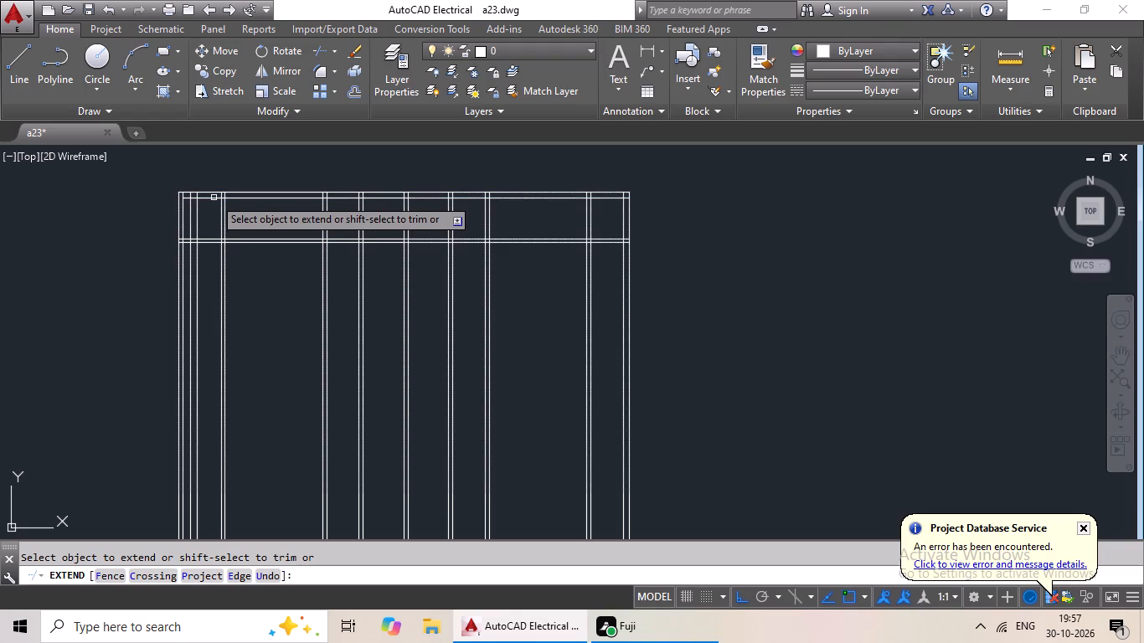
left_click(208, 200)
Examine the vertical partition lines along the plan's full height, from the top wall to the bottom wall.
scroll(211, 271, "up", 2)
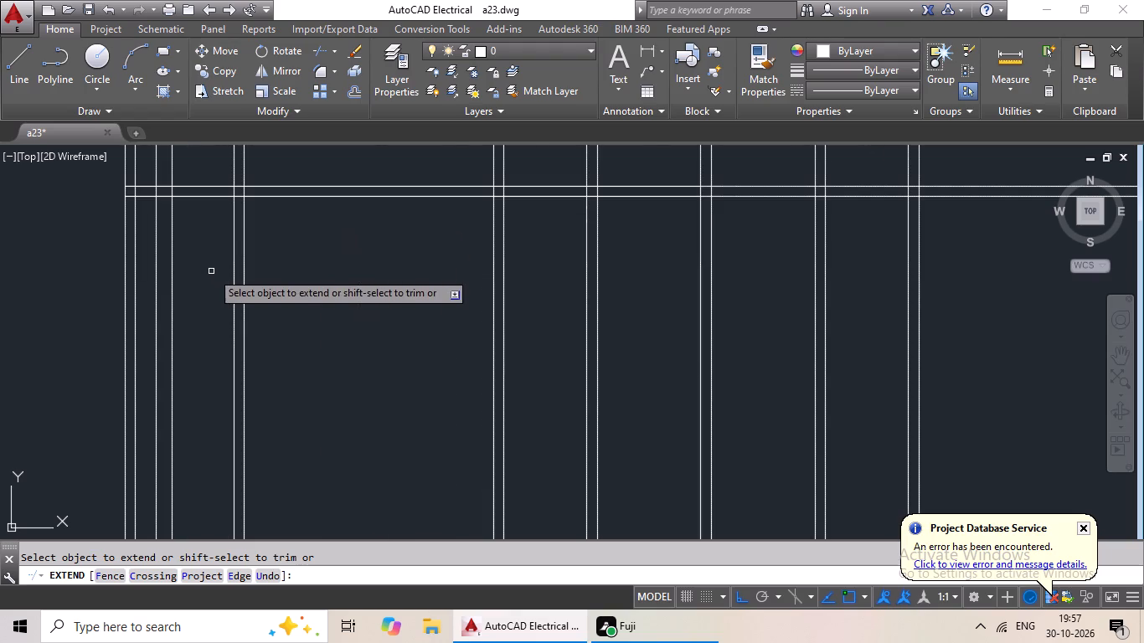
middle_click_drag(267, 262, 368, 272)
scroll(460, 269, "down", 3)
middle_click_drag(458, 275, 271, 278)
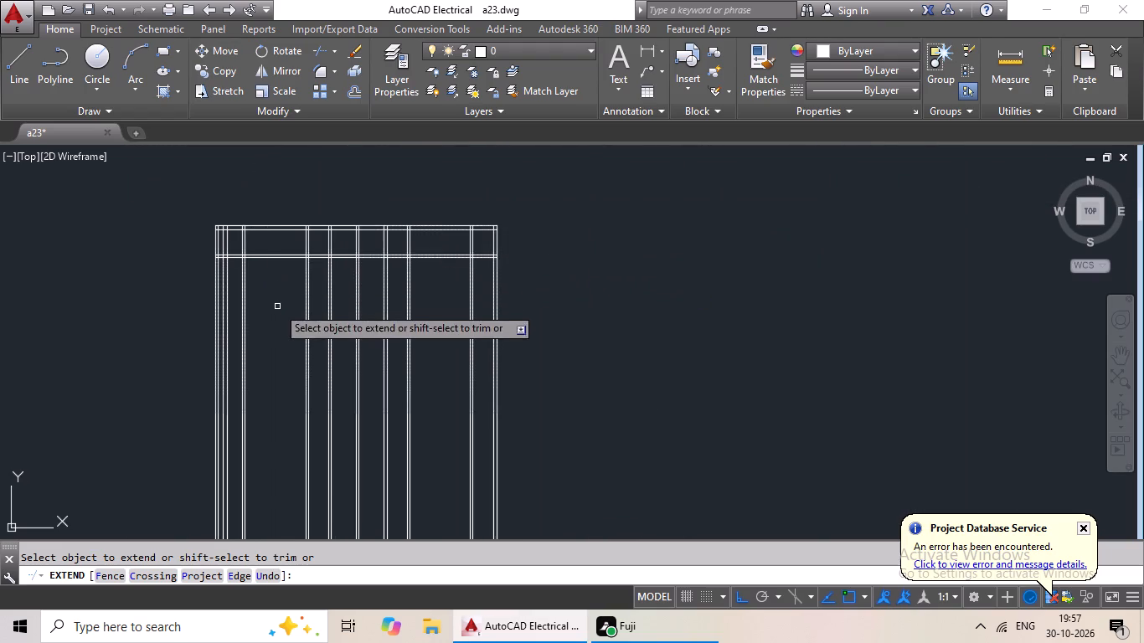
scroll(260, 331, "up", 1)
middle_click_drag(260, 331, 292, 278)
scroll(288, 290, "down", 2)
middle_click_drag(293, 263, 307, 224)
scroll(293, 307, "up", 4)
middle_click_drag(296, 320, 305, 215)
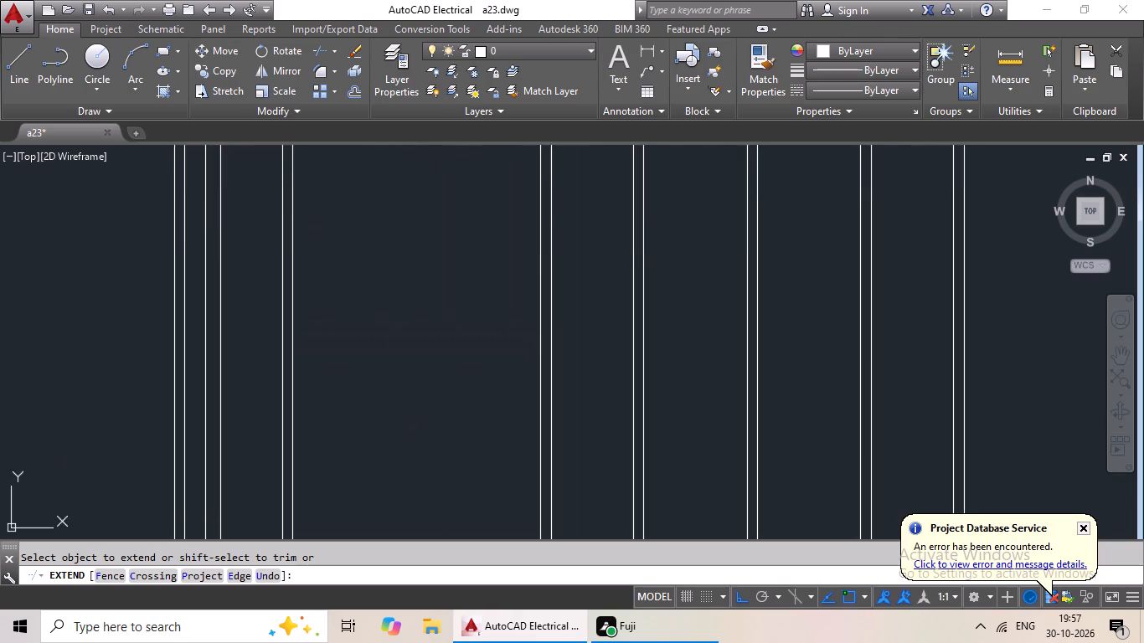
scroll(311, 223, "down", 2)
middle_click_drag(342, 289, 314, 301)
scroll(314, 301, "down", 1)
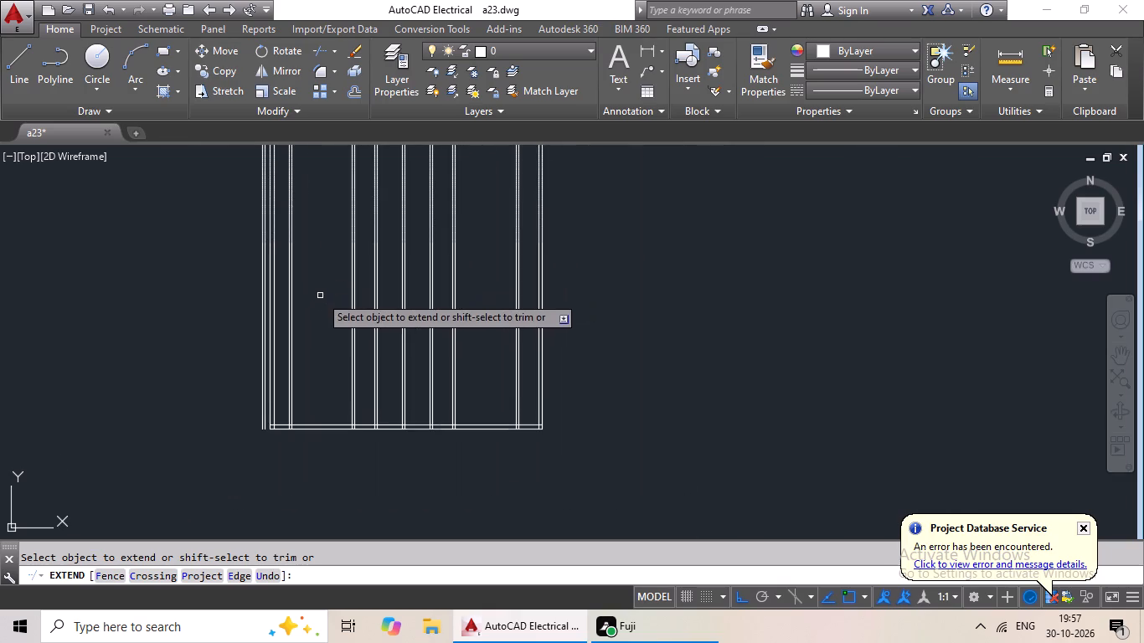
middle_click_drag(318, 297, 290, 343)
middle_click_drag(297, 335, 259, 422)
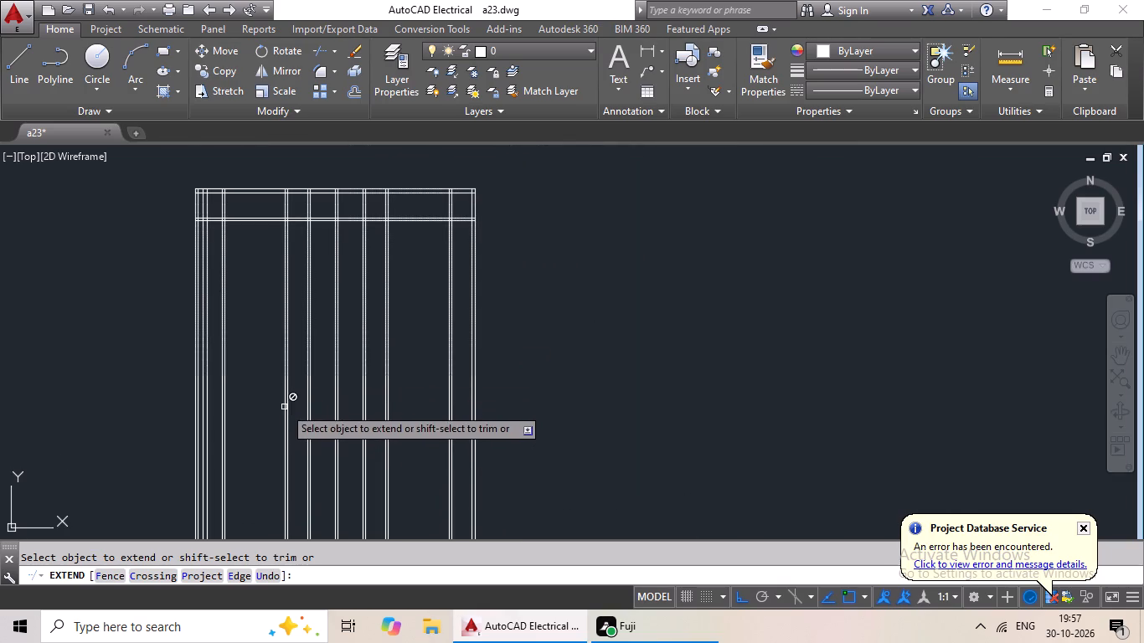
middle_click_drag(266, 322, 317, 251)
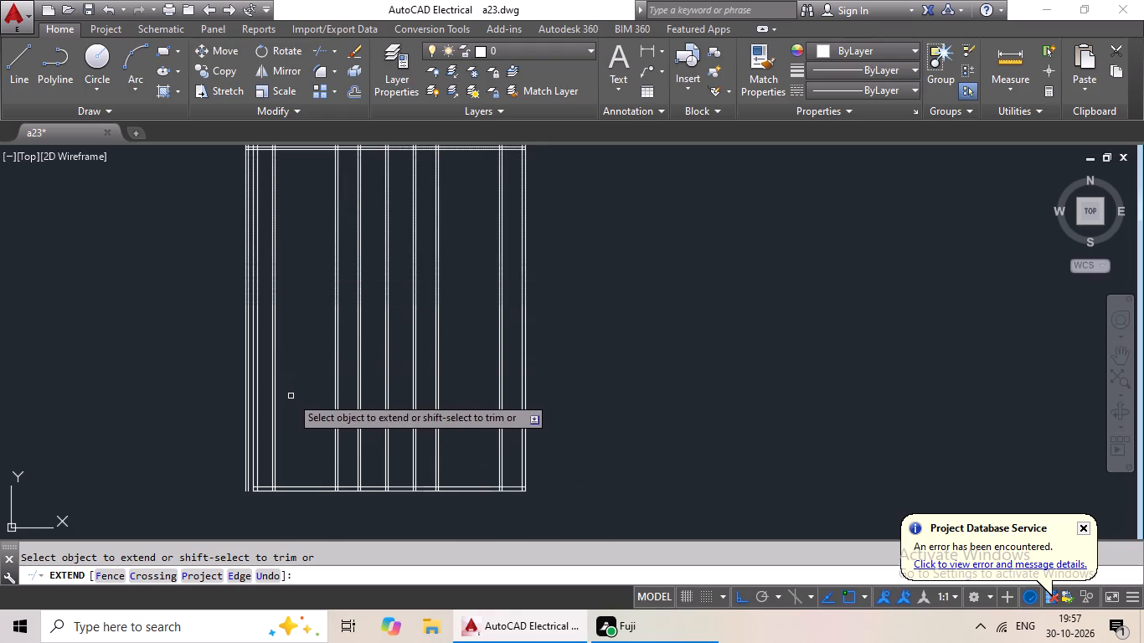
key("Escape")
key("Escape")
key("Escape")
key("Escape")
key("Escape")
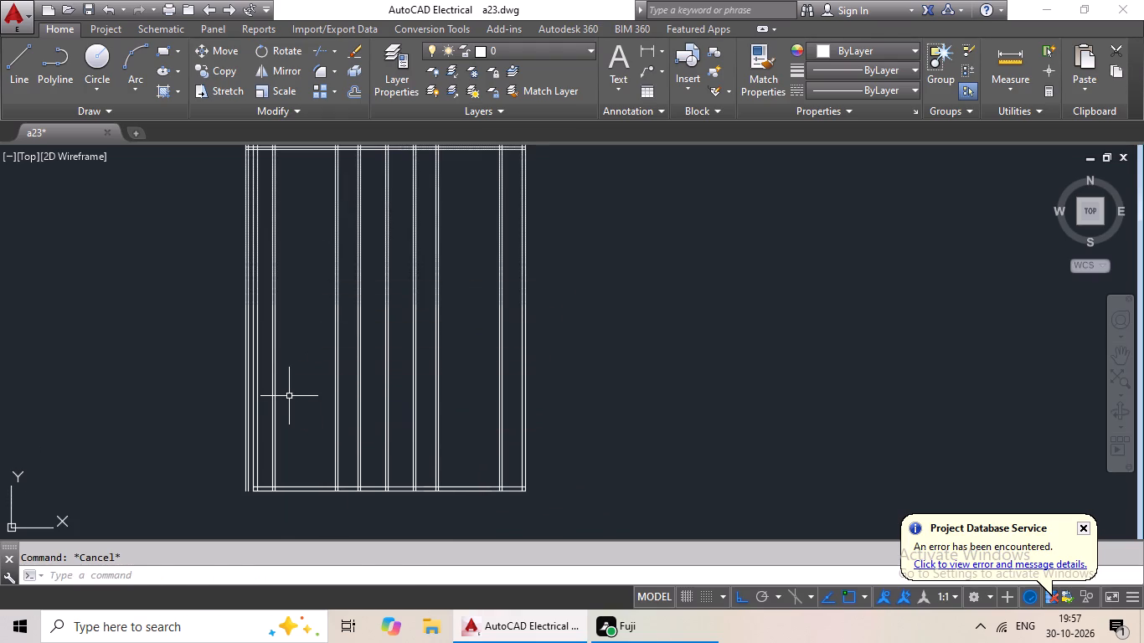
Offset the inner line of the bottom wall 6' upward.
key("o")
key("Return")
type("6'")
key("Return")
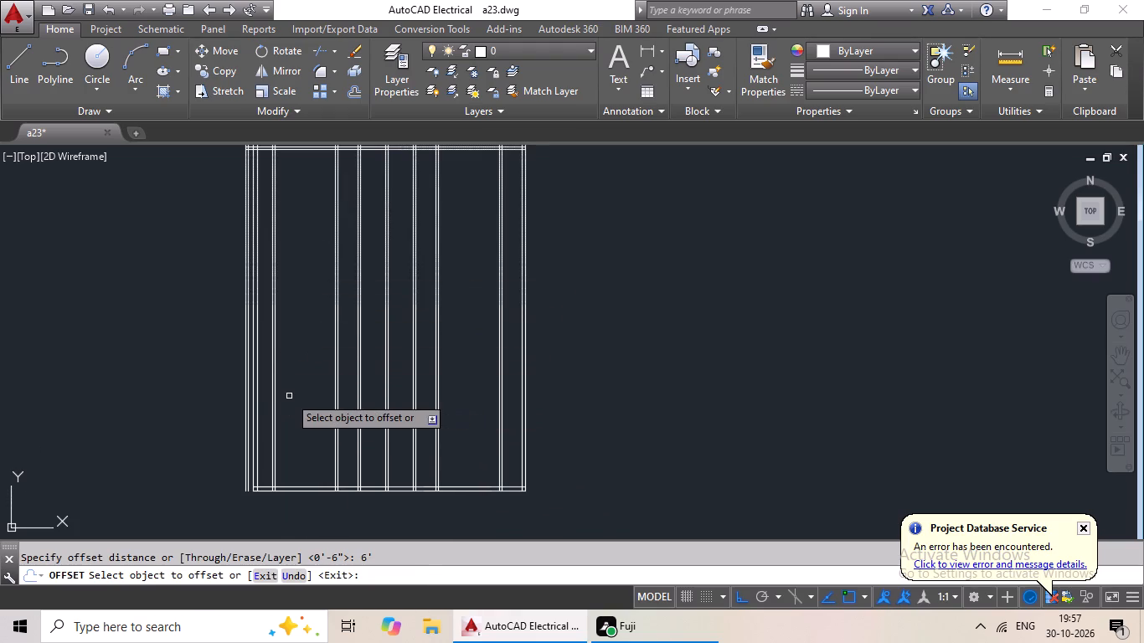
scroll(257, 481, "up", 4)
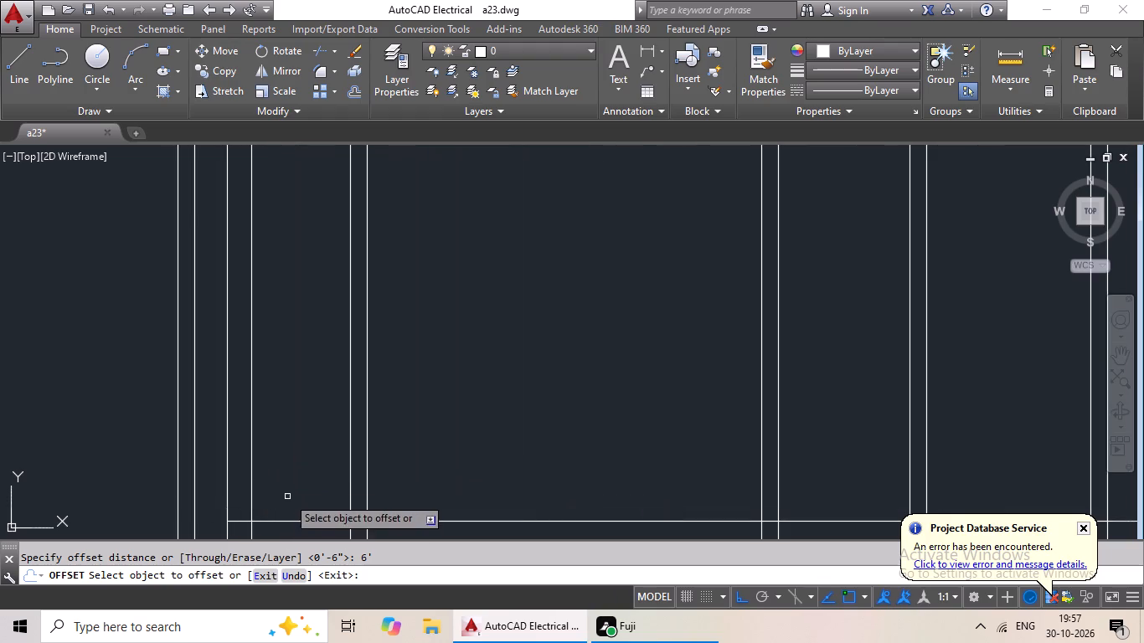
middle_click_drag(287, 496, 304, 428)
left_click(301, 454)
left_click(317, 406)
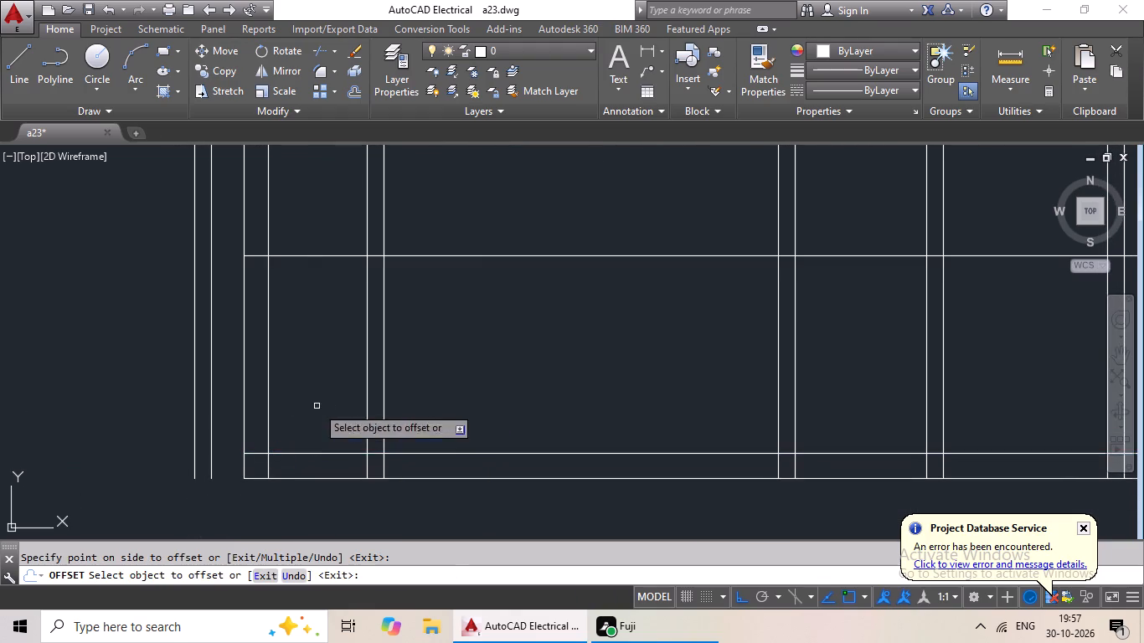
scroll(513, 365, "down", 2)
middle_click_drag(514, 363, 384, 397)
key("Escape")
key("Escape")
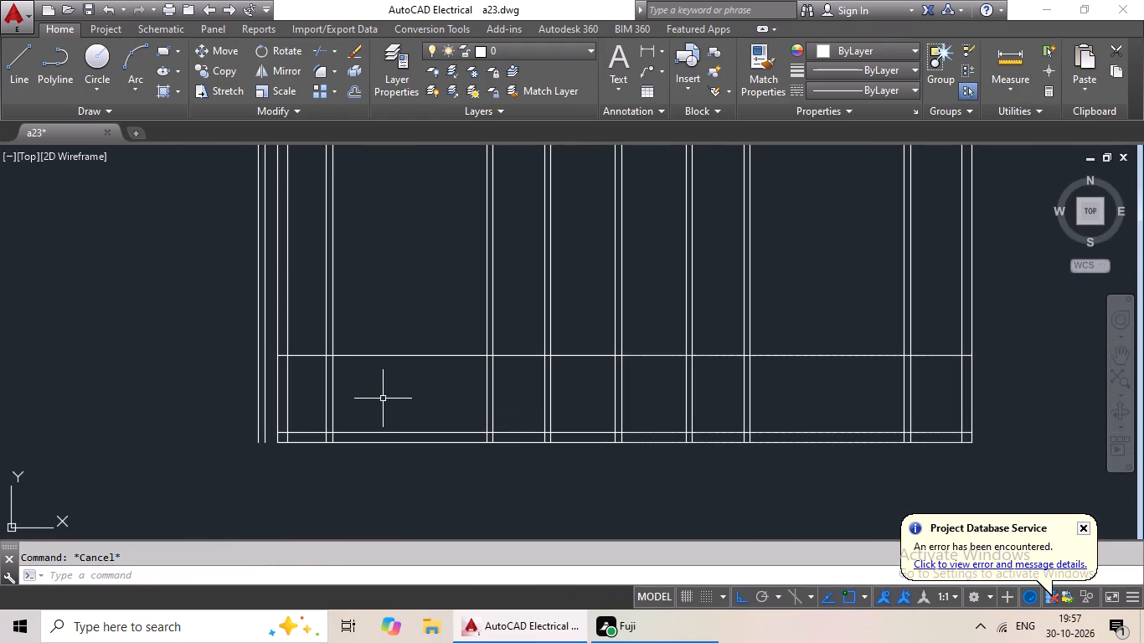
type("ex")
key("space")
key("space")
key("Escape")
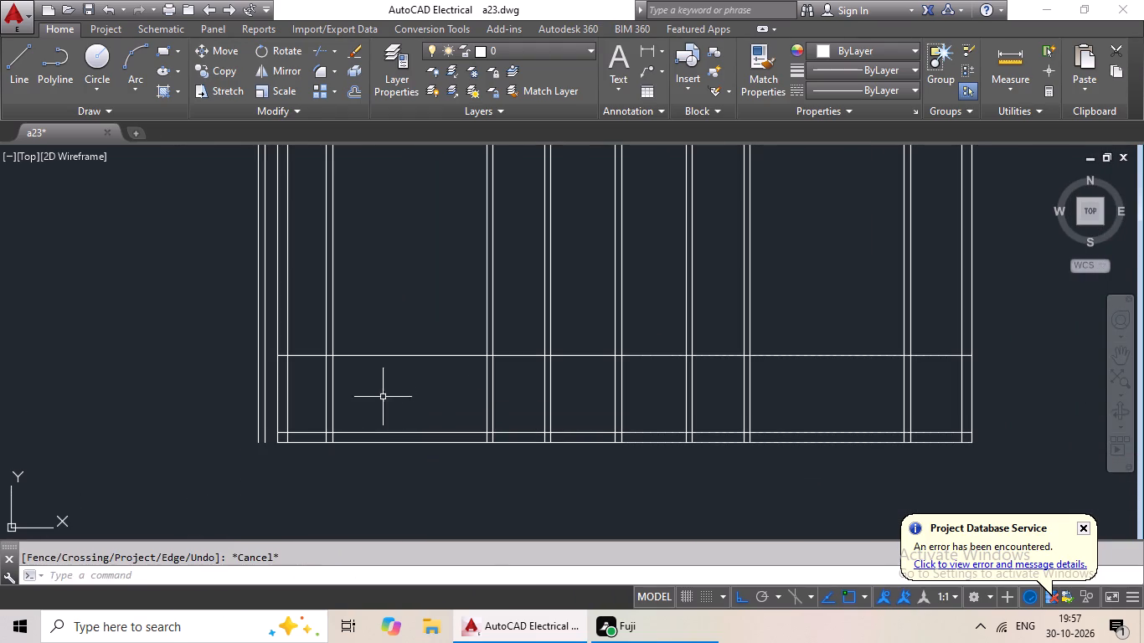
Offset the new horizontal line above the bottom wall 6" upward to form the lower horizontal partition.
key("Escape")
key("o")
key("Return")
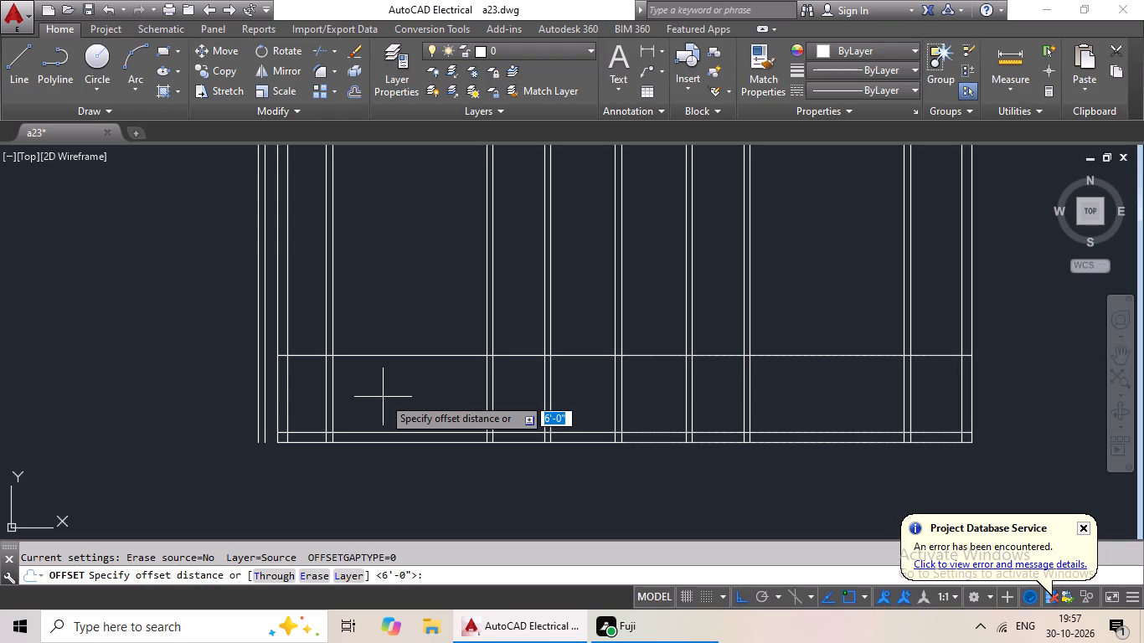
key("6")
key("shift+quotedbl")
key("Return")
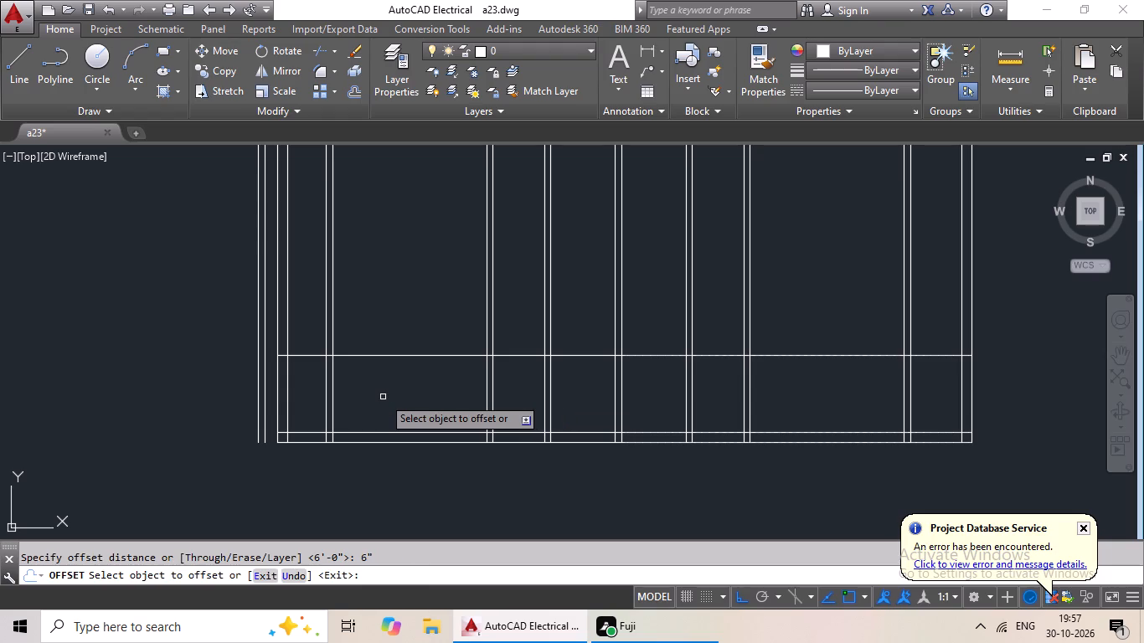
left_click(402, 358)
left_click(414, 316)
key("Escape")
key("Escape")
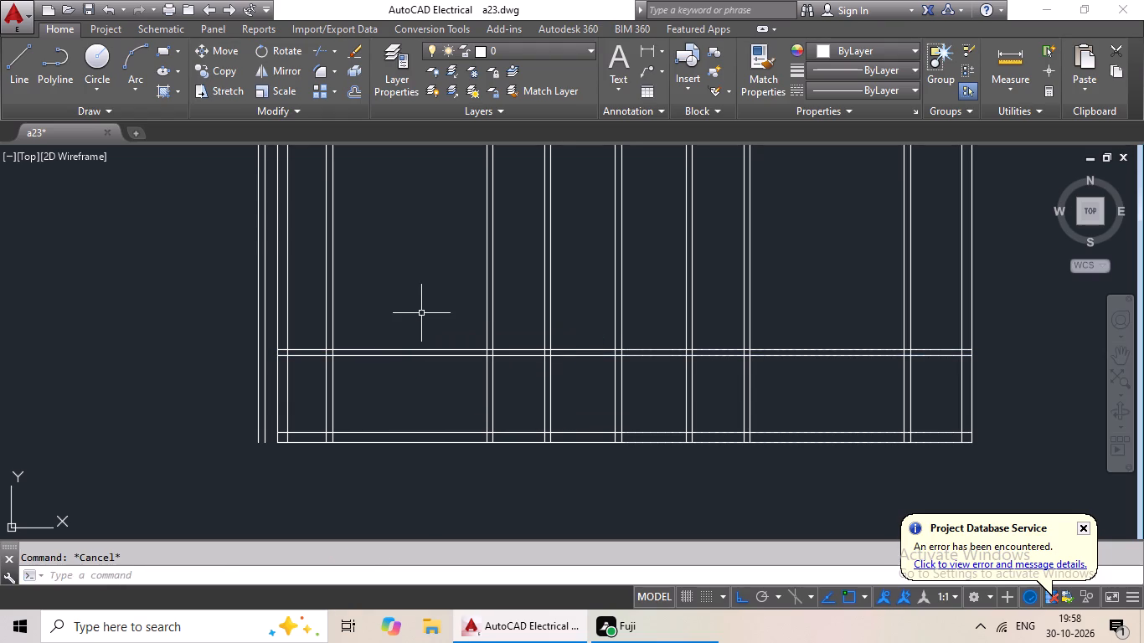
Extend both lines of the lower horizontal partition left to the outermost vertical line.
key("Escape")
type("ex")
key("space")
key("space")
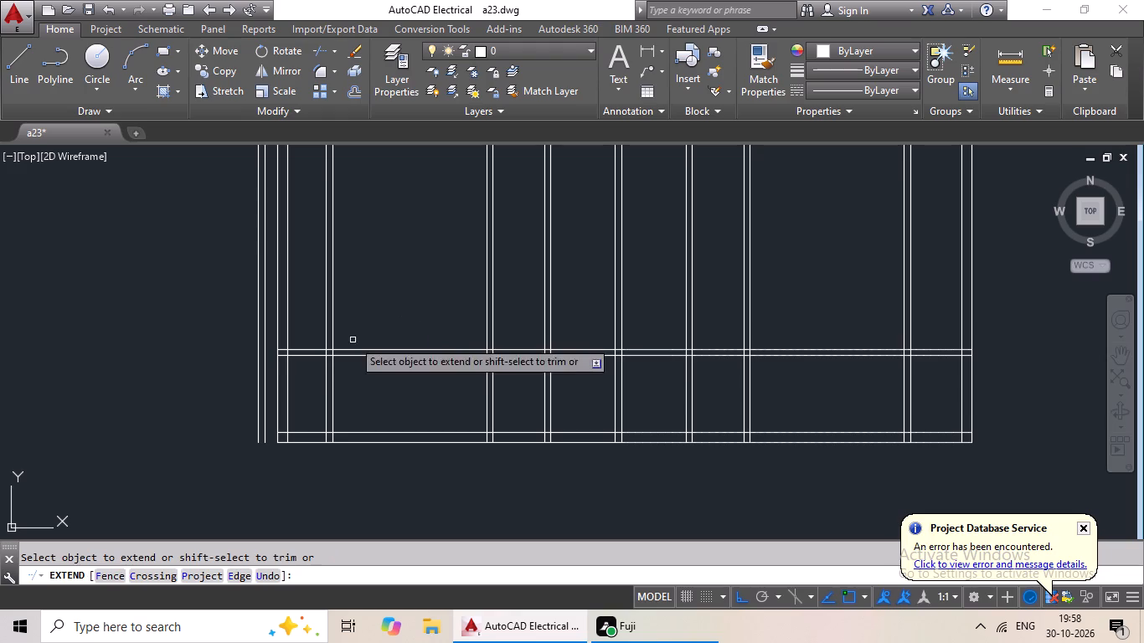
left_click(308, 348)
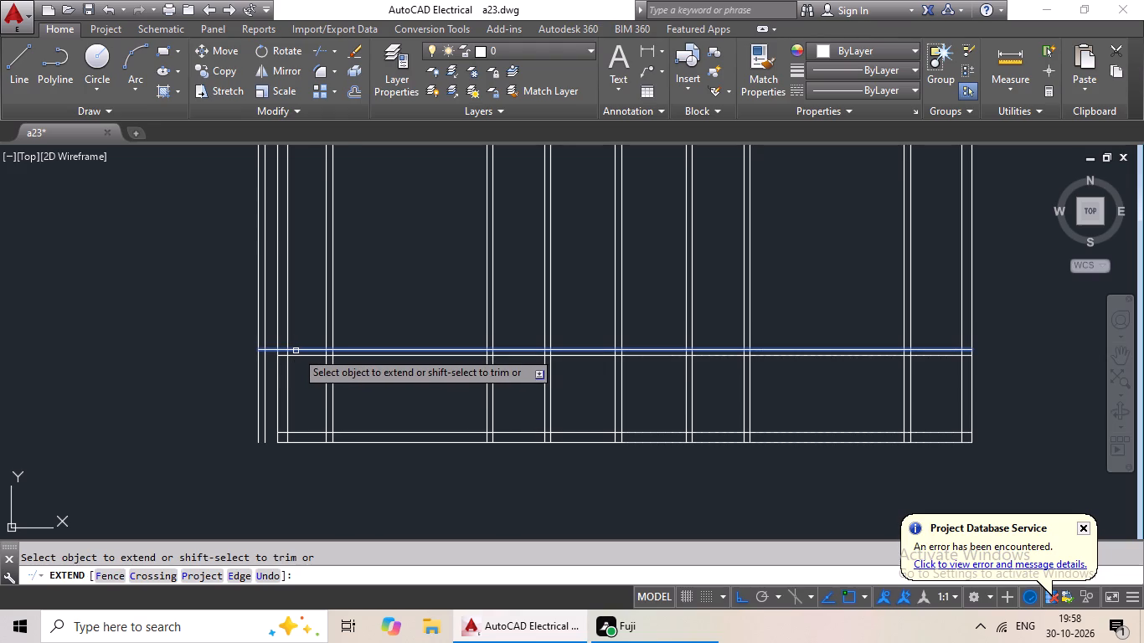
left_click(296, 351)
left_click(298, 358)
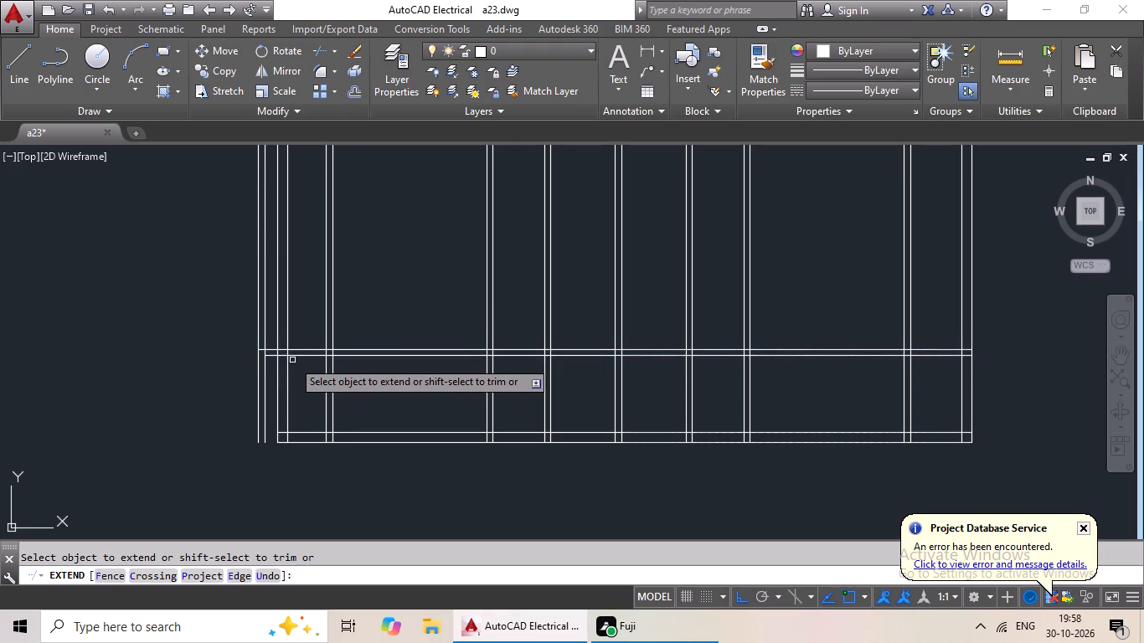
left_click(307, 358)
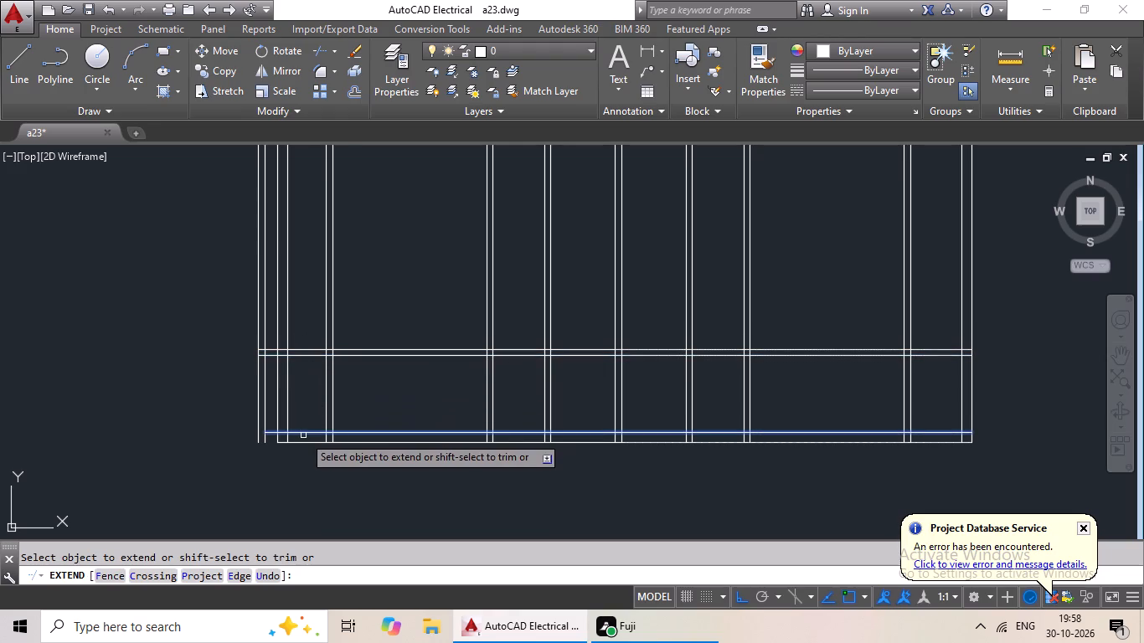
Extend both lines of the bottom wall left to the outermost vertical line.
left_click(303, 435)
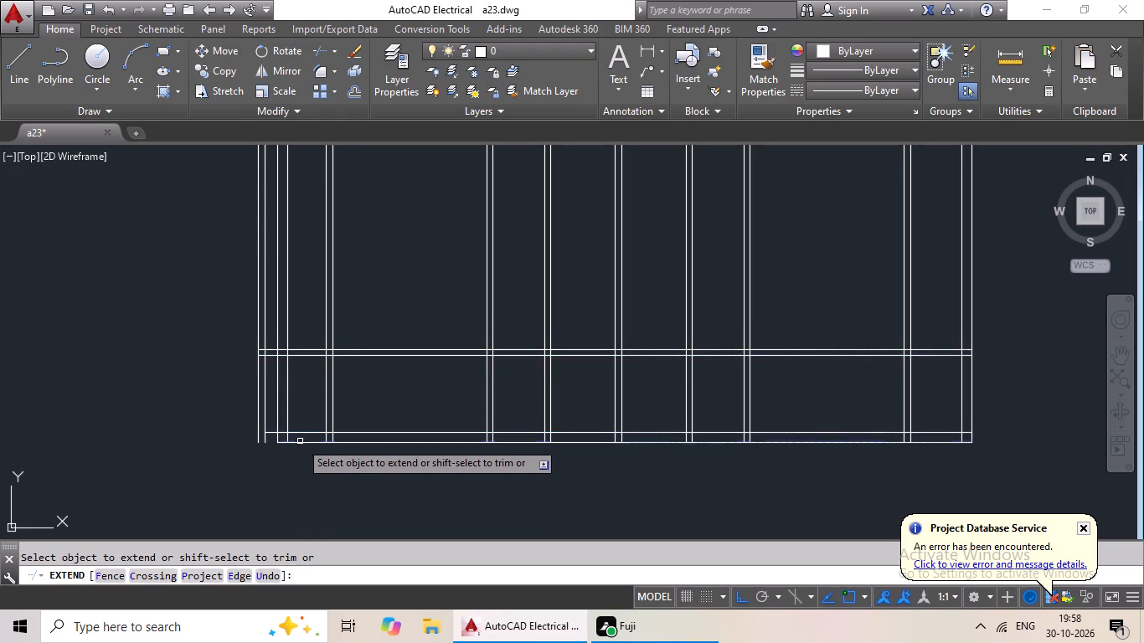
left_click(273, 433)
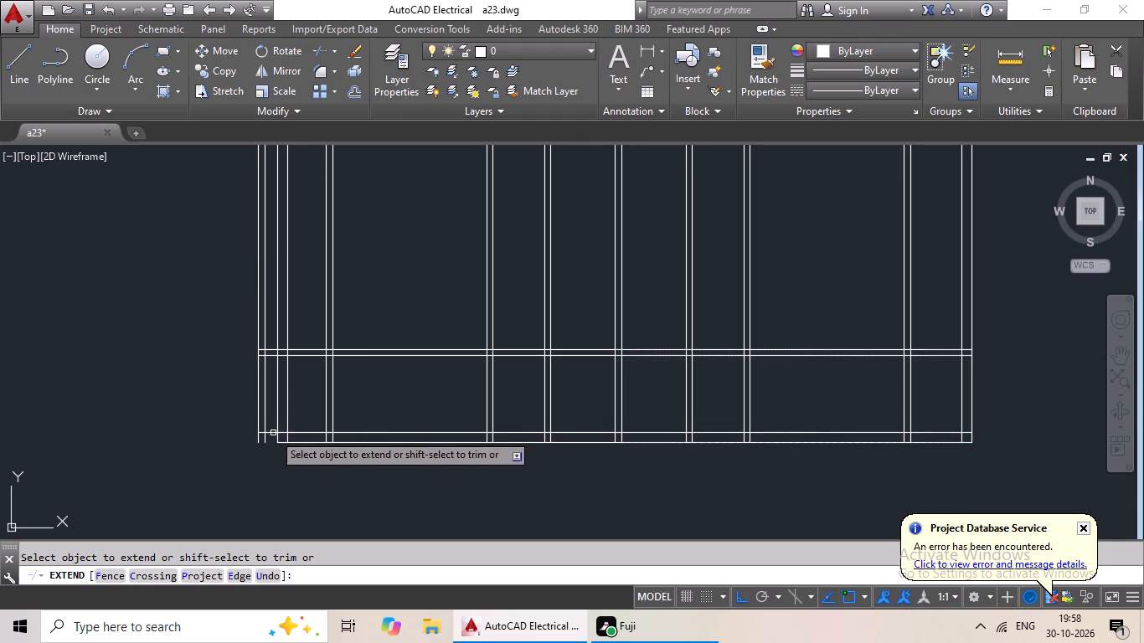
left_click(296, 442)
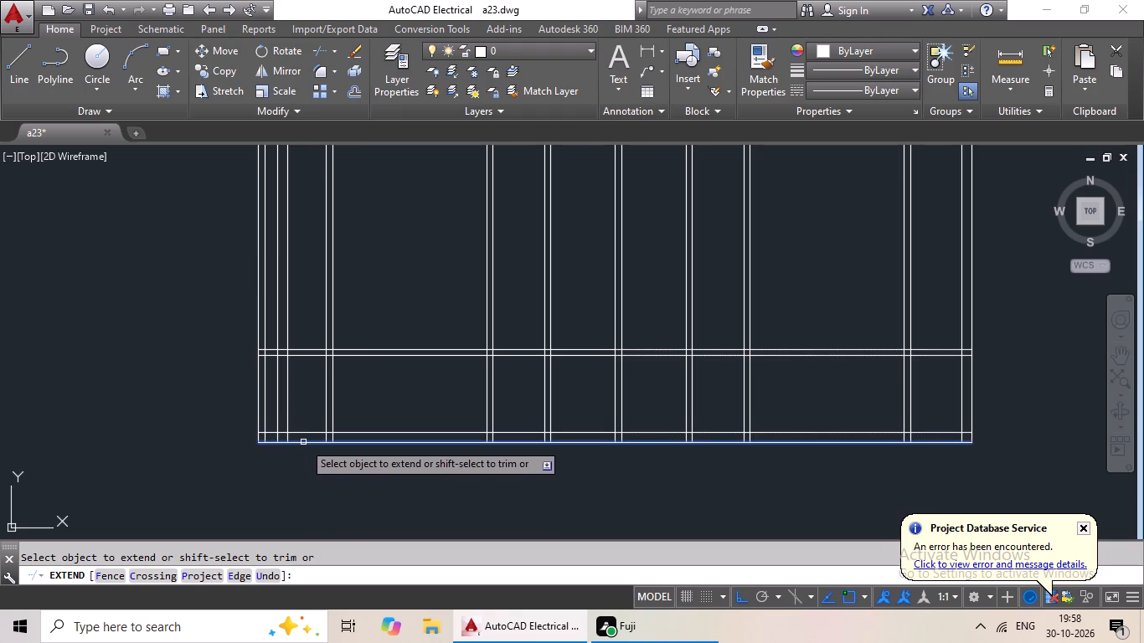
left_click(304, 442)
scroll(402, 387, "down", 3)
middle_click_drag(398, 304, 377, 400)
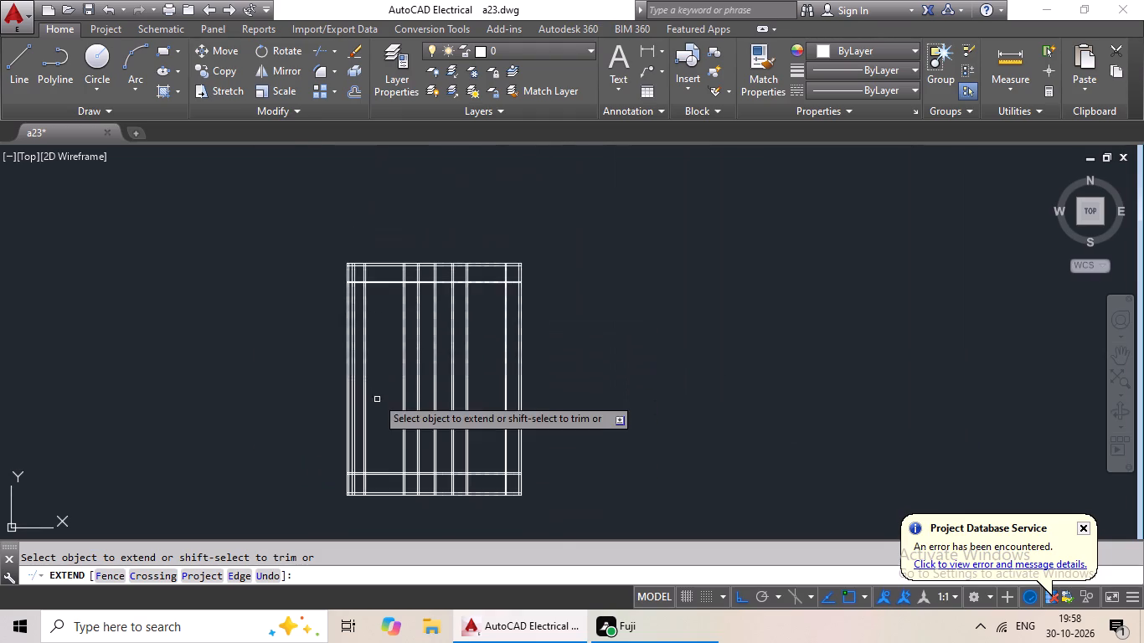
scroll(380, 353, "up", 2)
middle_click_drag(382, 389, 408, 300)
scroll(416, 376, "down", 2)
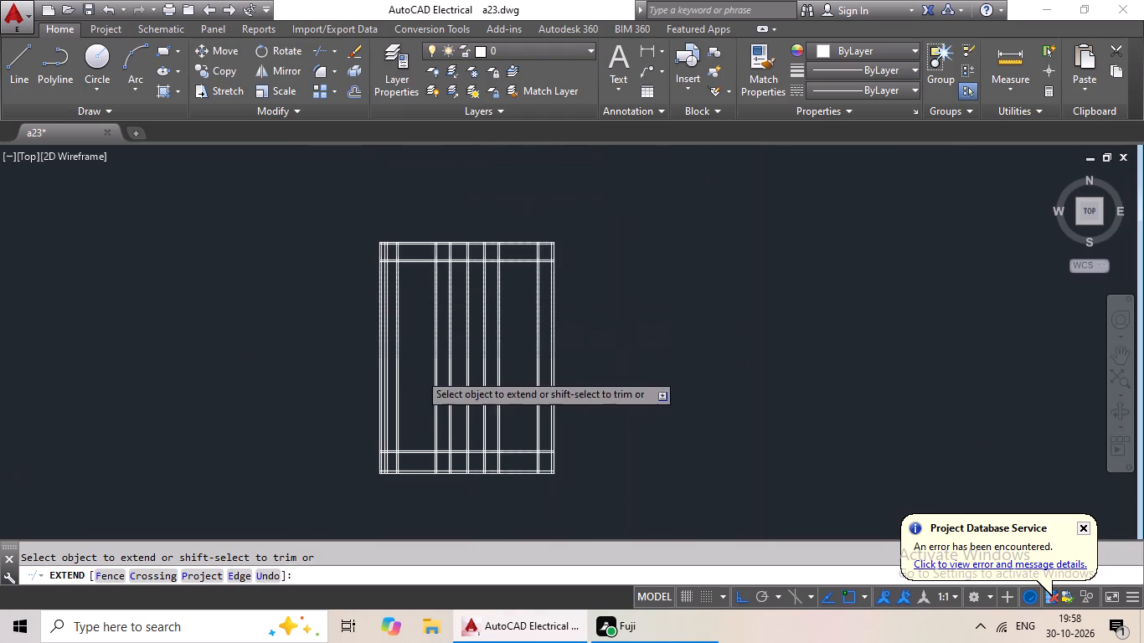
middle_click_drag(419, 372, 420, 316)
key("Escape")
key("Escape")
Trim the second vertical pair from the left, the original left wall, between the lower horizontal partition and the bottom wall.
scroll(410, 344, "up", 3)
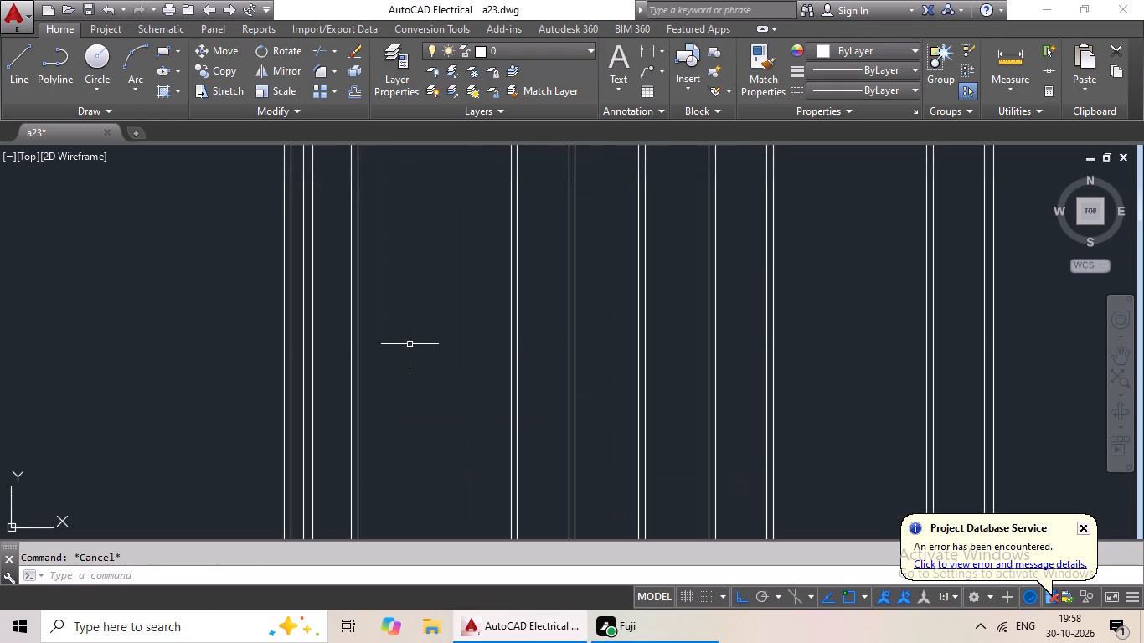
scroll(416, 342, "down", 1)
key("Escape")
key("Escape")
key("Escape")
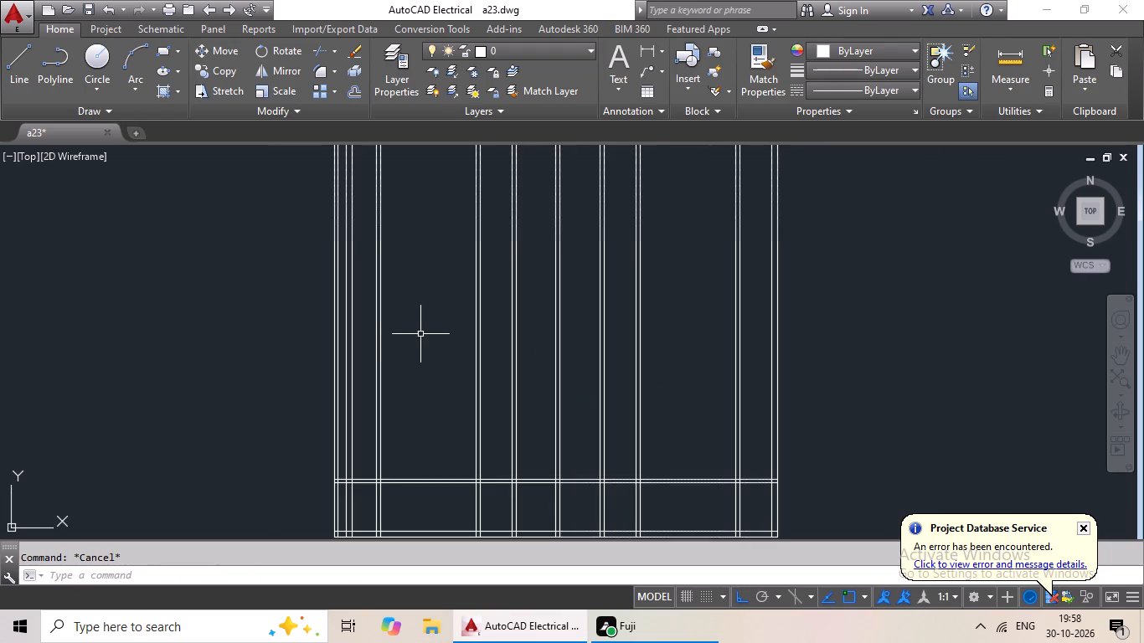
key("t")
key("r")
key("space")
key("space")
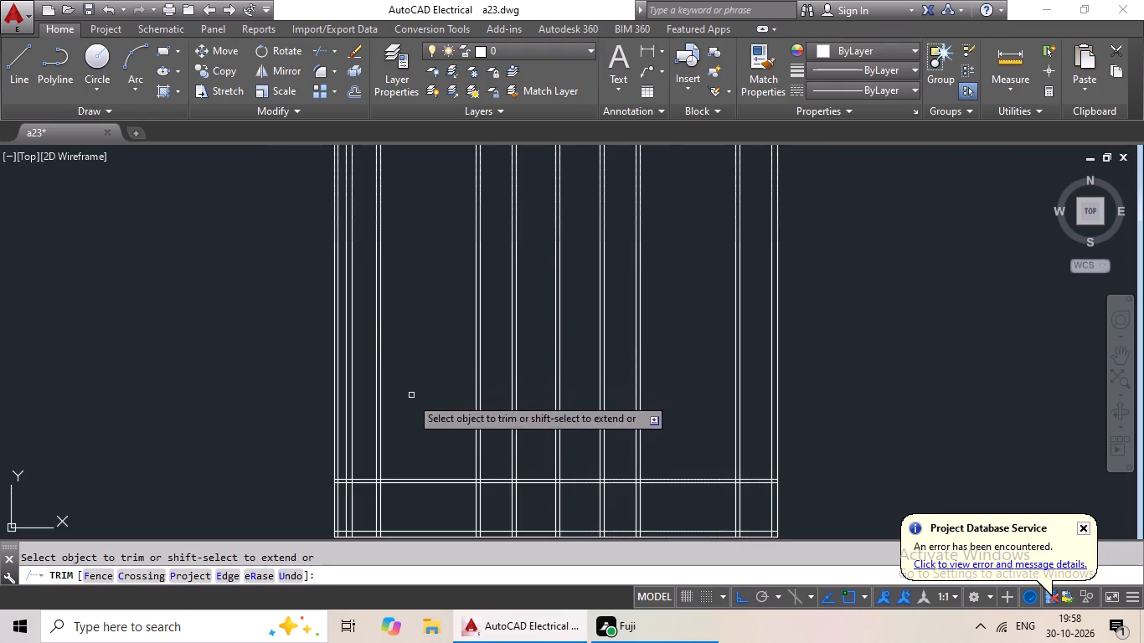
middle_click_drag(410, 389, 422, 296)
scroll(374, 422, "up", 2)
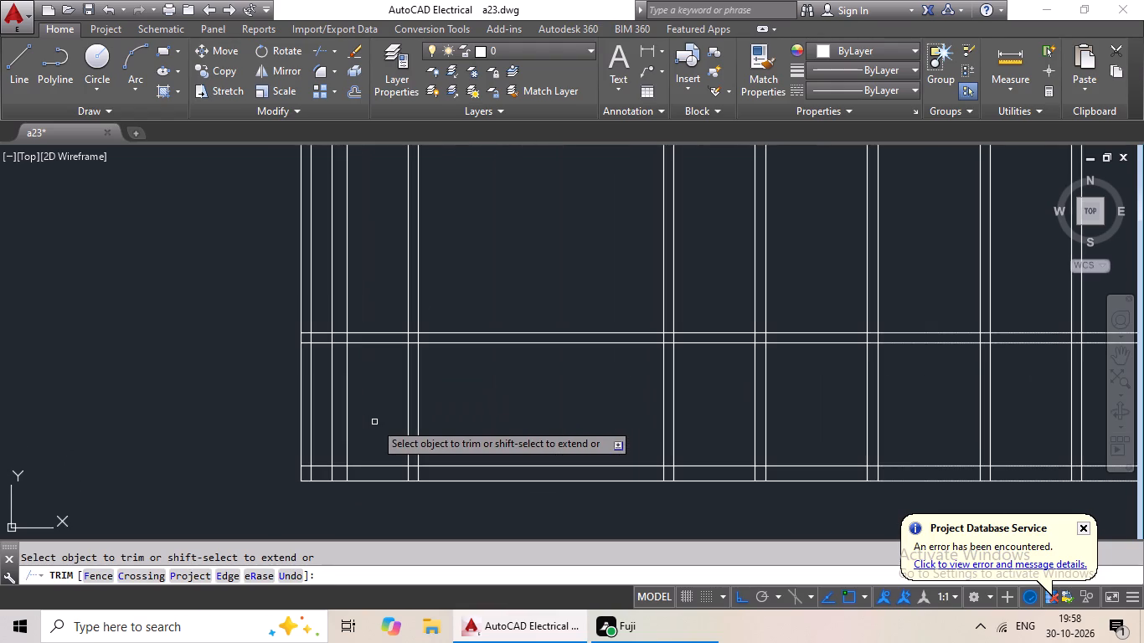
scroll(367, 412, "up", 2)
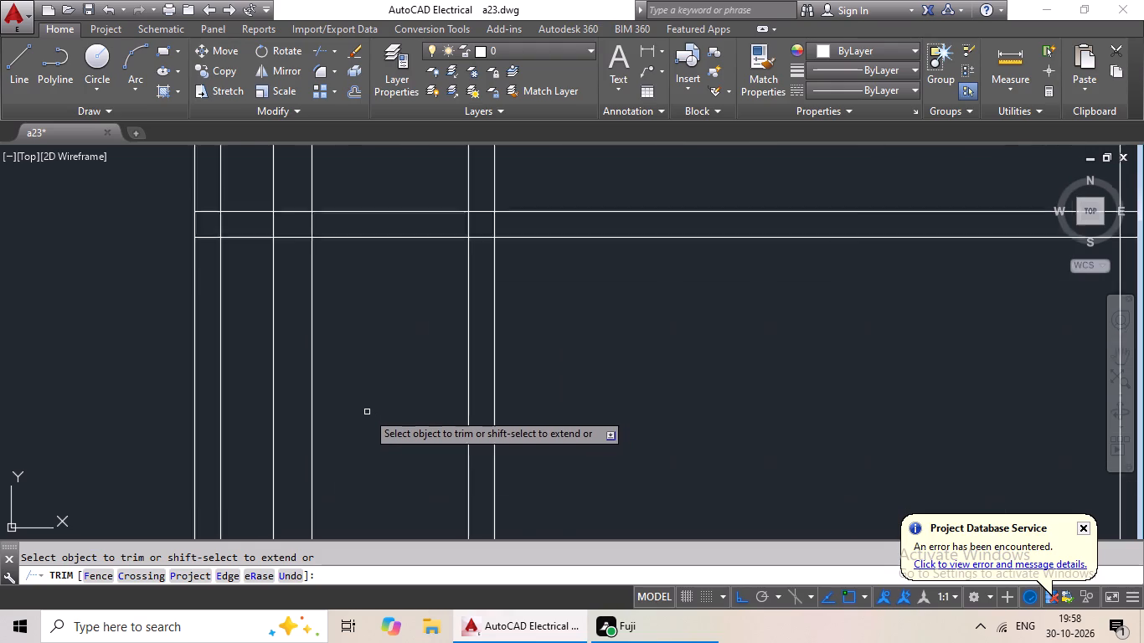
scroll(367, 412, "up", 1)
left_click_drag(381, 353, 205, 474)
scroll(308, 324, "down", 2)
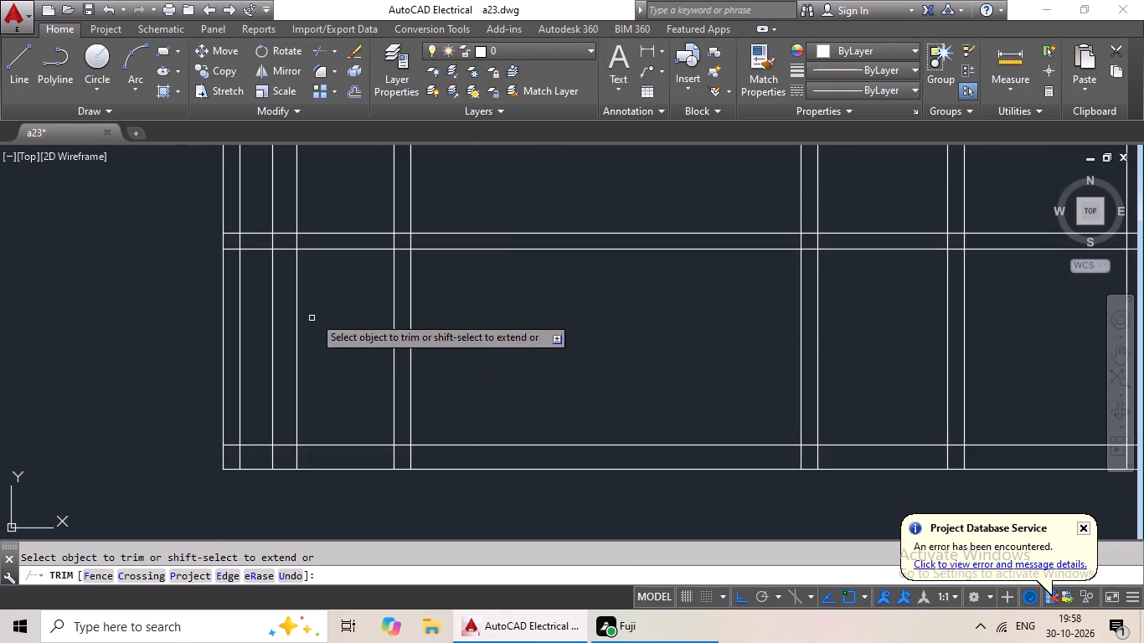
scroll(301, 262, "up", 3)
left_click_drag(316, 249, 165, 365)
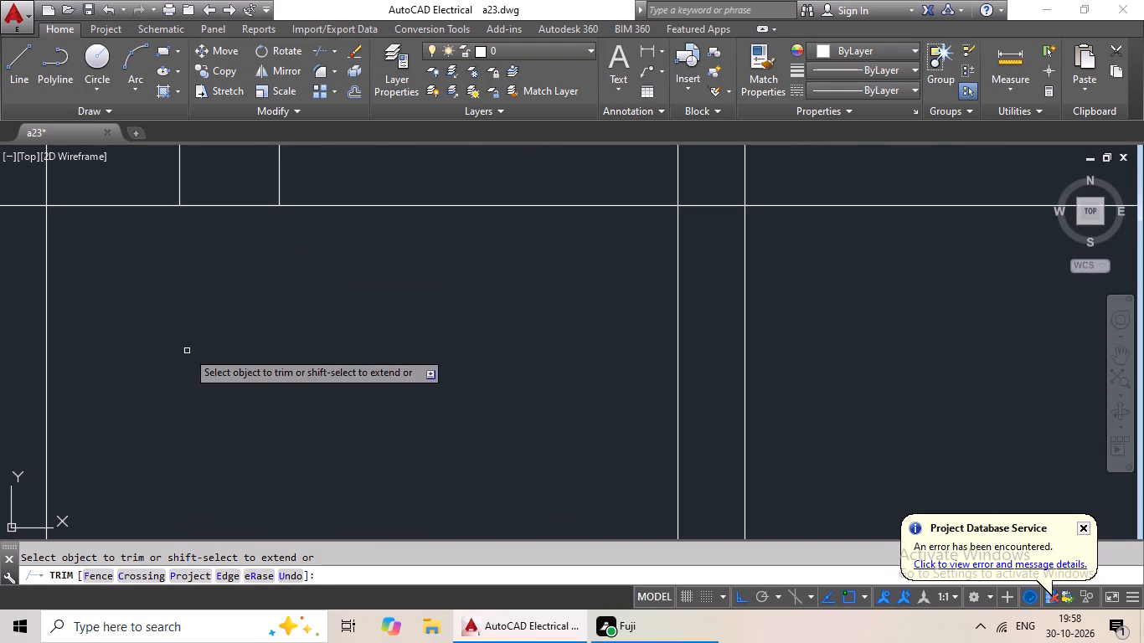
scroll(224, 342, "down", 4)
Trim the same original left wall pair between the upper horizontal partition and the top wall.
middle_click_drag(242, 377, 225, 437)
middle_click_drag(344, 289, 296, 448)
scroll(323, 280, "down", 2)
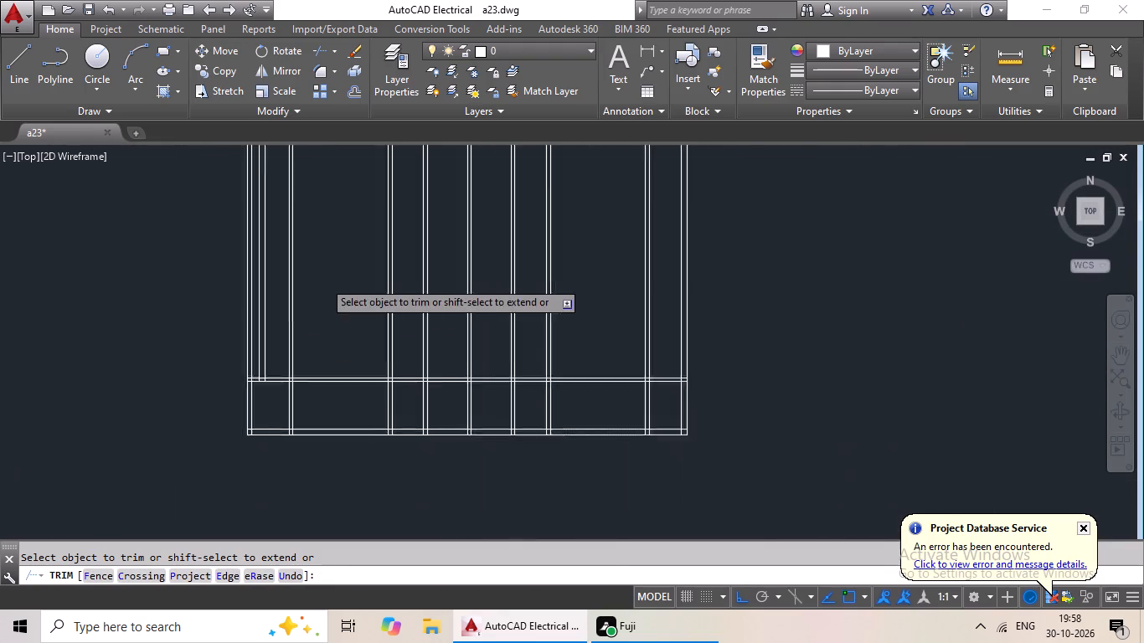
scroll(323, 280, "down", 1)
middle_click_drag(317, 286, 259, 427)
middle_click_drag(280, 242, 259, 363)
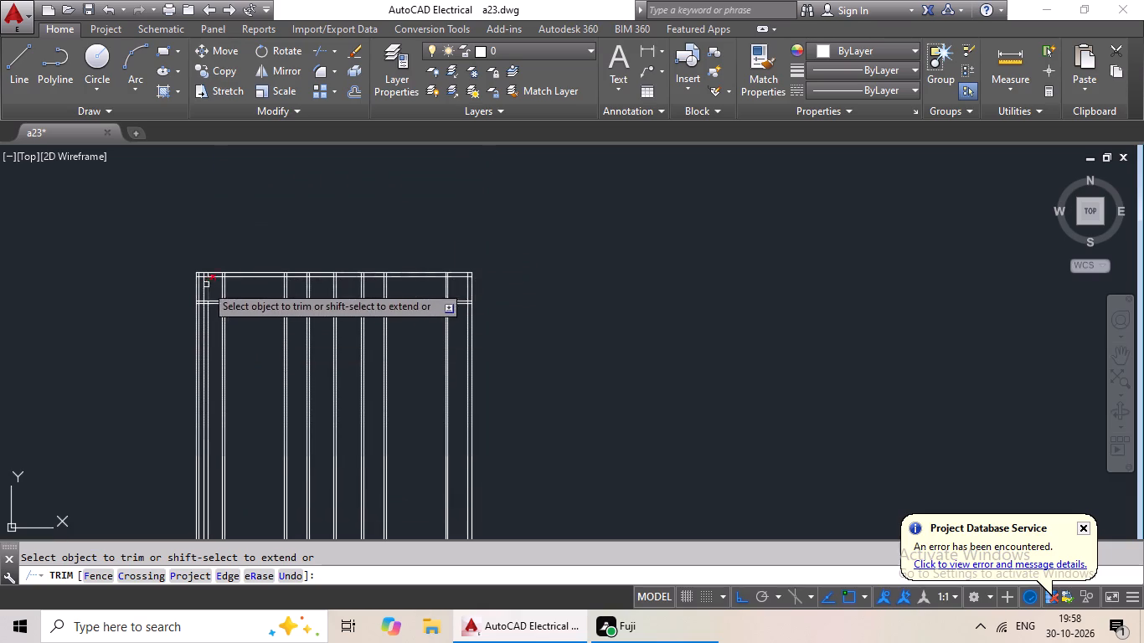
scroll(200, 289, "up", 6)
scroll(286, 270, "down", 1)
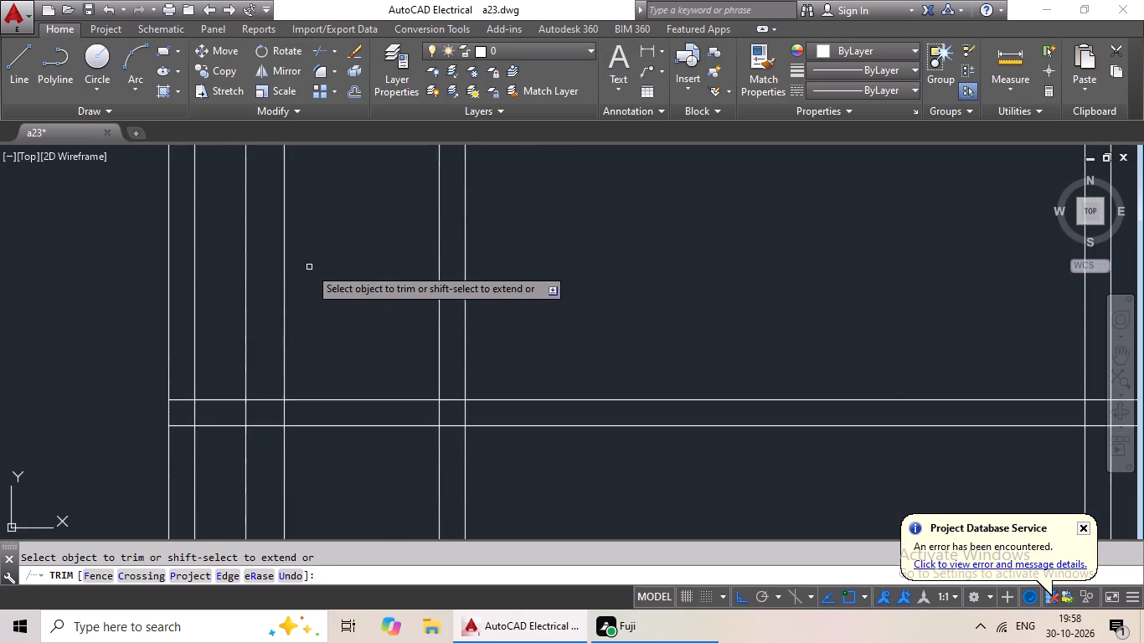
scroll(309, 267, "down", 2)
scroll(310, 267, "up", 2)
left_click_drag(317, 265, 228, 329)
scroll(291, 306, "down", 4)
Trim away the third vertical pair from the left between the upper and lower horizontal partitions.
middle_click_drag(295, 356, 300, 249)
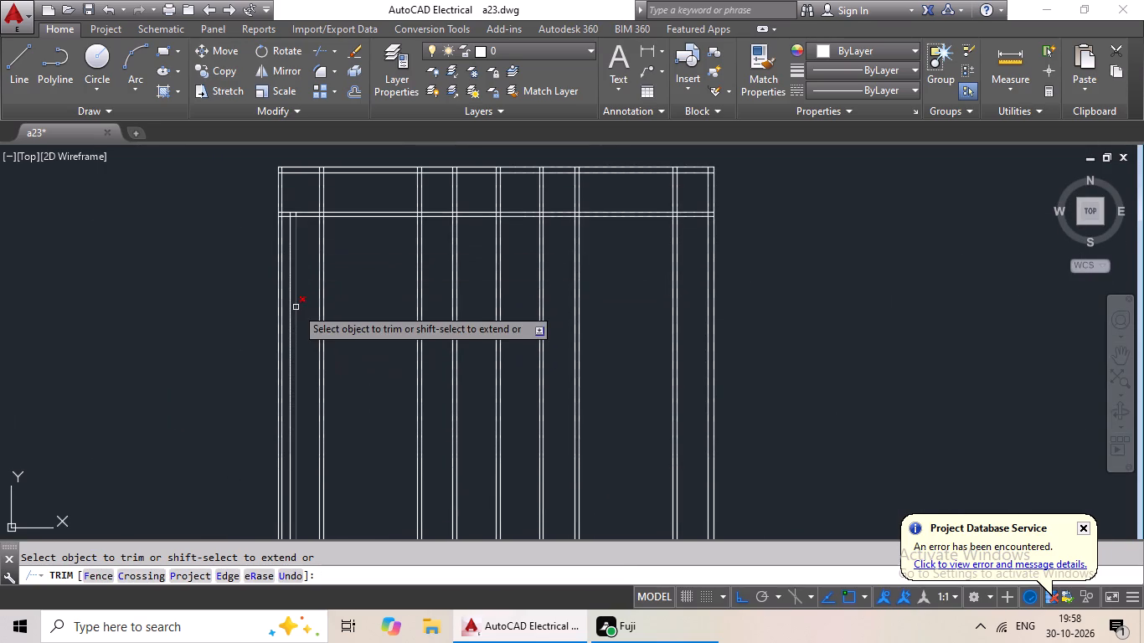
middle_click_drag(297, 312, 299, 245)
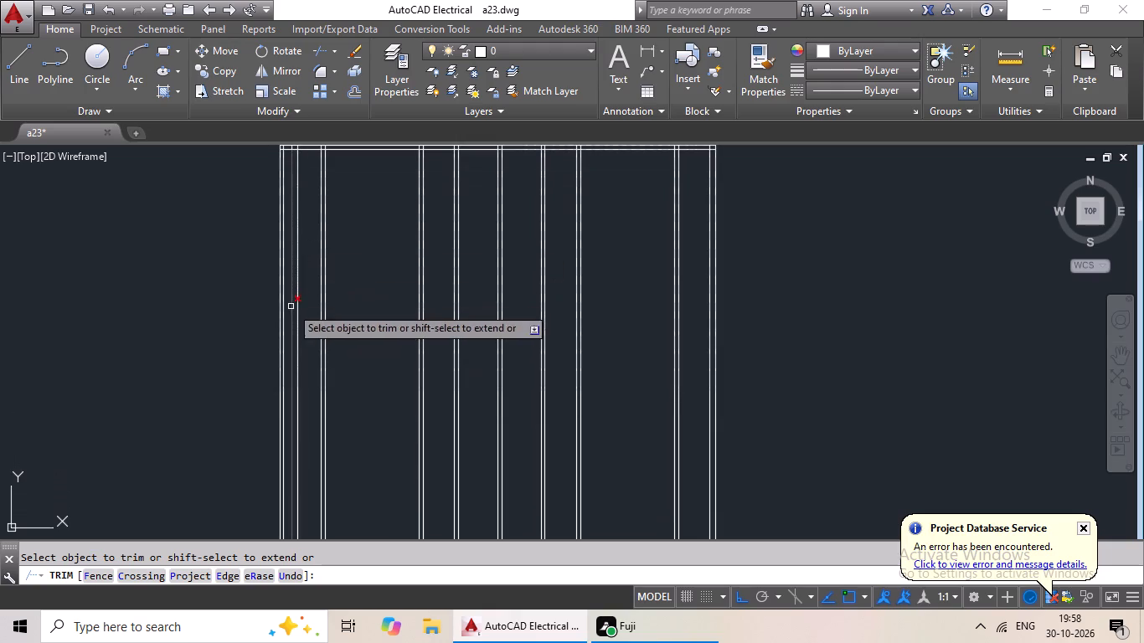
middle_click_drag(291, 306, 302, 195)
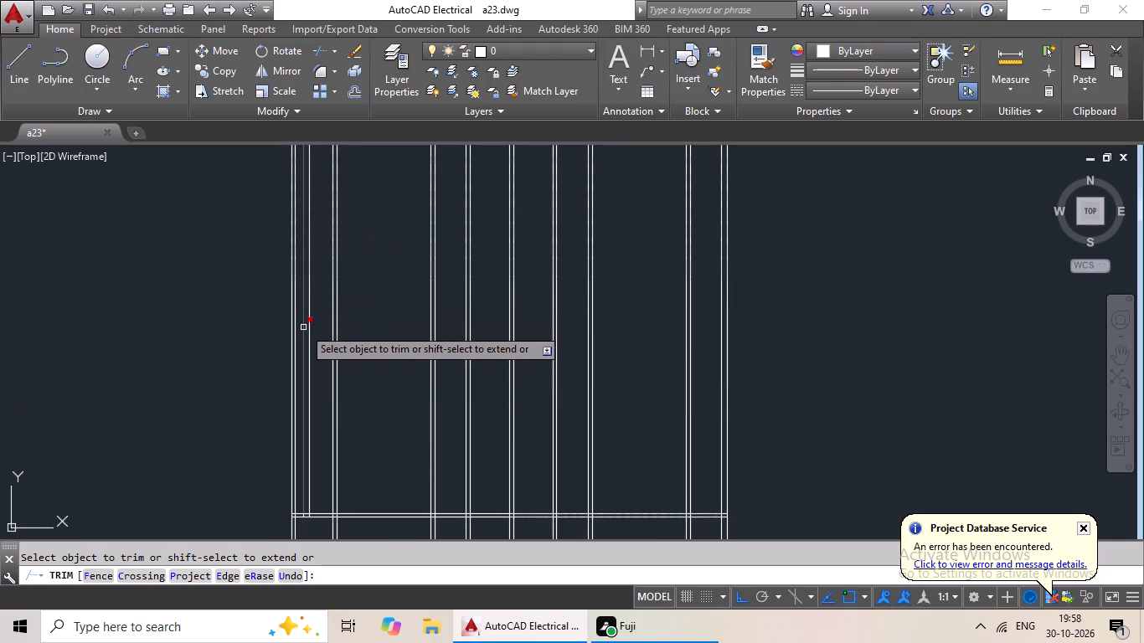
scroll(310, 316, "up", 2)
scroll(315, 316, "down", 1)
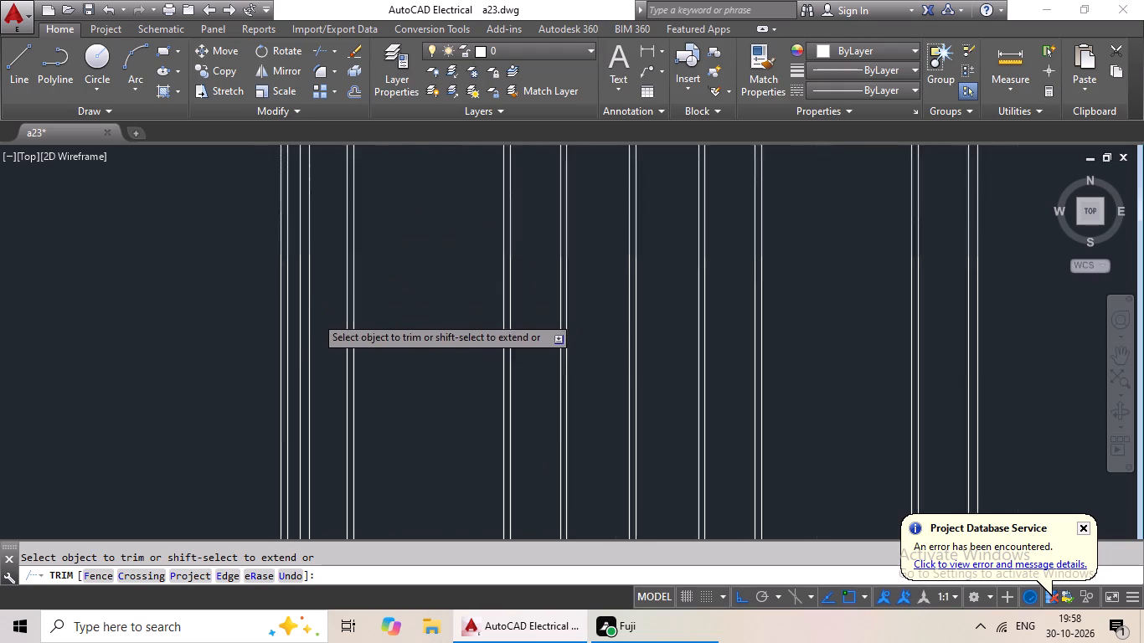
scroll(315, 316, "down", 4)
middle_click_drag(368, 283, 345, 314)
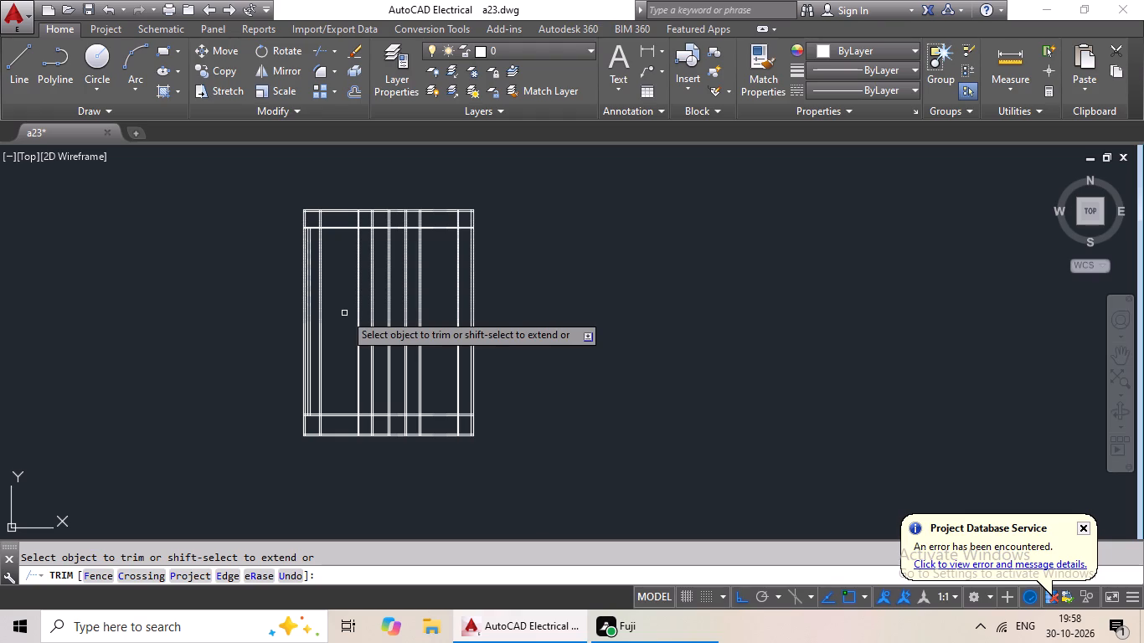
scroll(315, 321, "up", 2)
left_click_drag(352, 276, 307, 358)
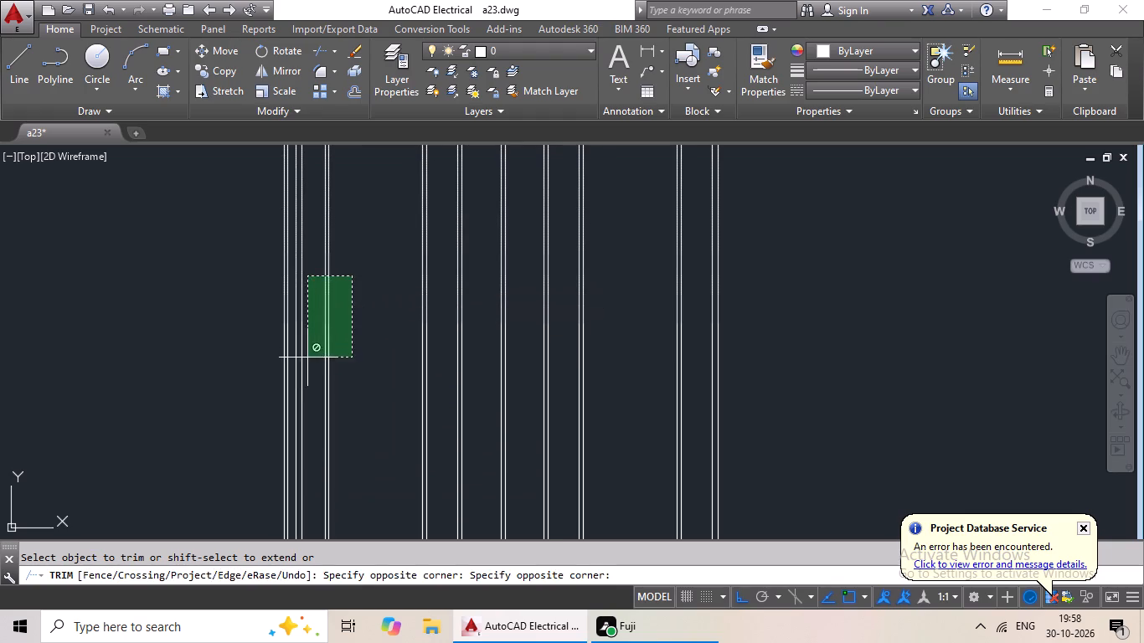
left_click_drag(307, 358, 309, 355)
scroll(338, 253, "down", 1)
middle_click_drag(327, 173, 298, 288)
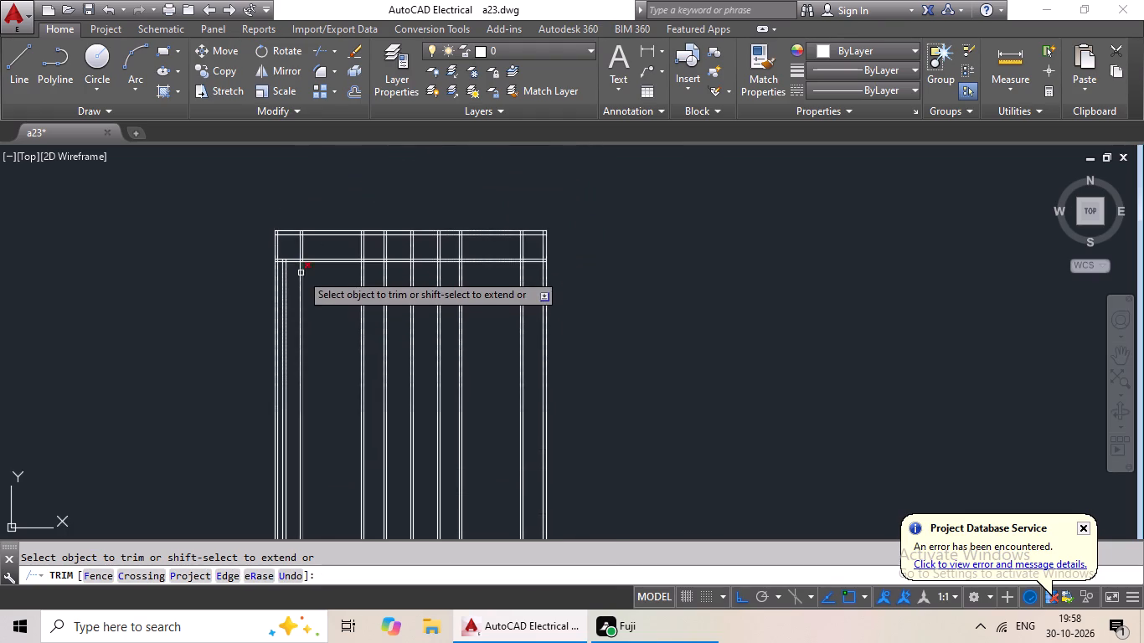
scroll(301, 273, "up", 2)
left_click_drag(327, 264, 317, 275)
scroll(317, 275, "down", 2)
middle_click_drag(328, 341, 330, 337)
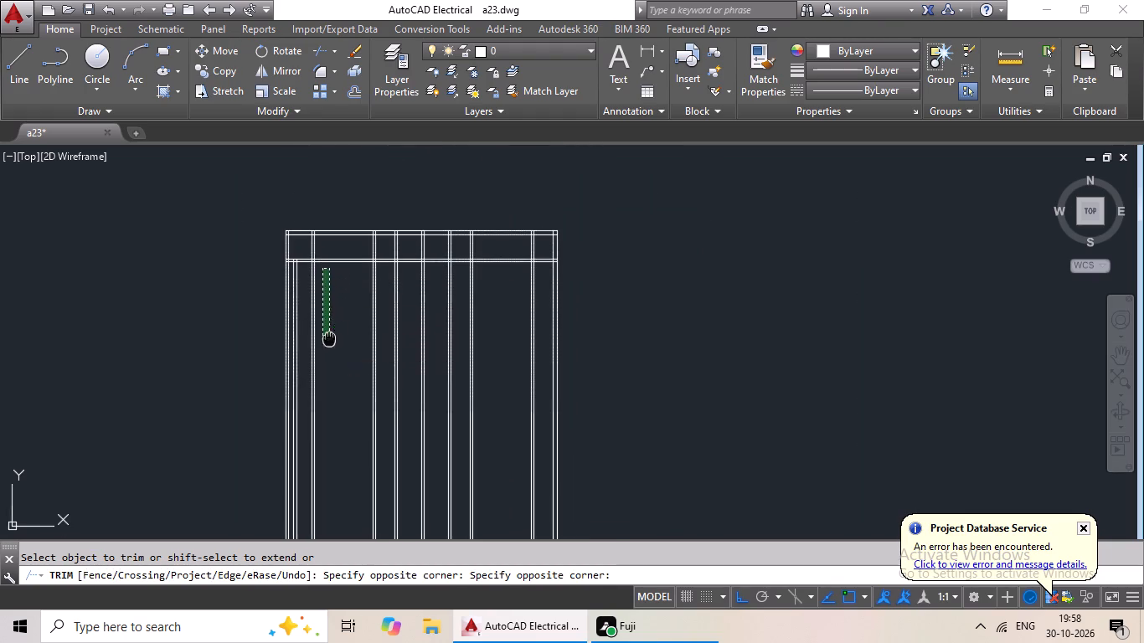
middle_click_drag(330, 337, 324, 227)
left_click_drag(327, 277, 307, 320)
left_click_drag(328, 296, 305, 323)
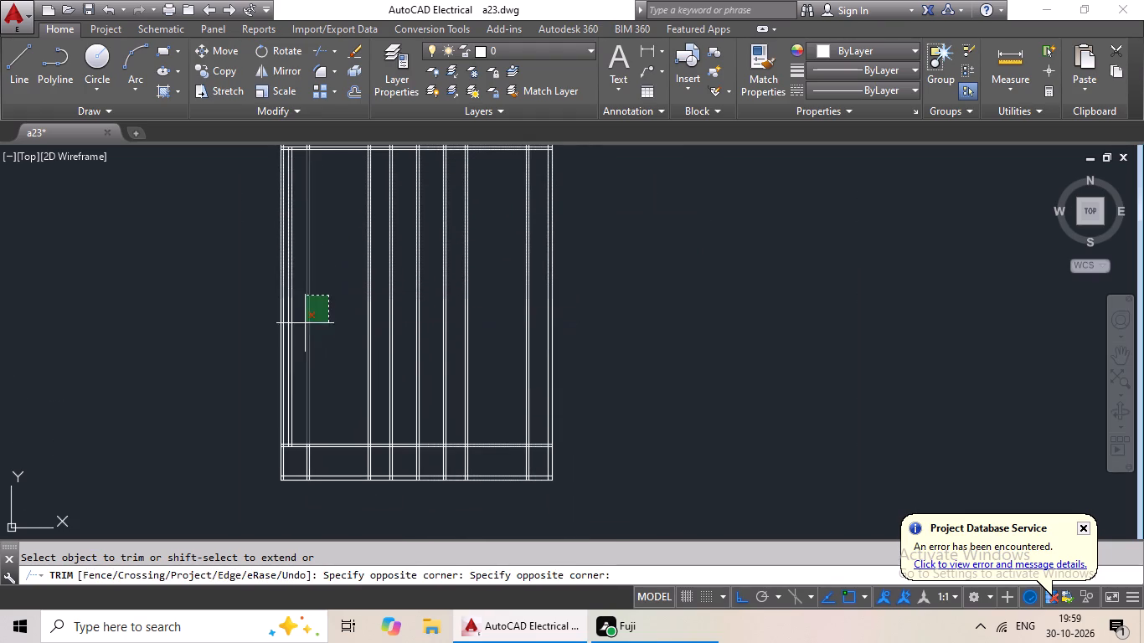
left_click_drag(305, 323, 301, 331)
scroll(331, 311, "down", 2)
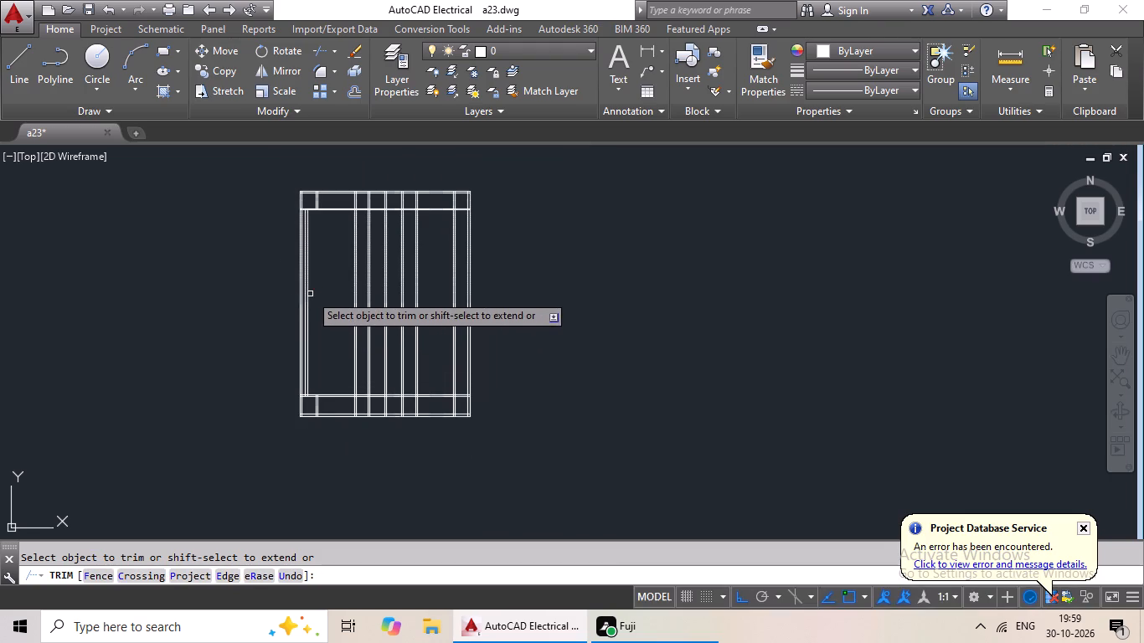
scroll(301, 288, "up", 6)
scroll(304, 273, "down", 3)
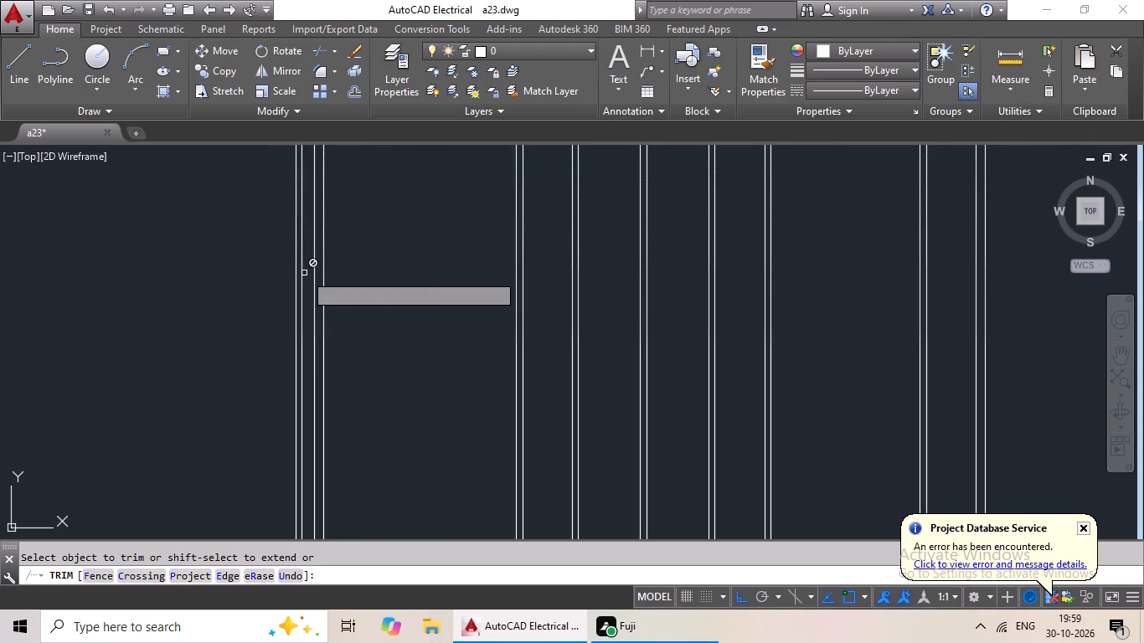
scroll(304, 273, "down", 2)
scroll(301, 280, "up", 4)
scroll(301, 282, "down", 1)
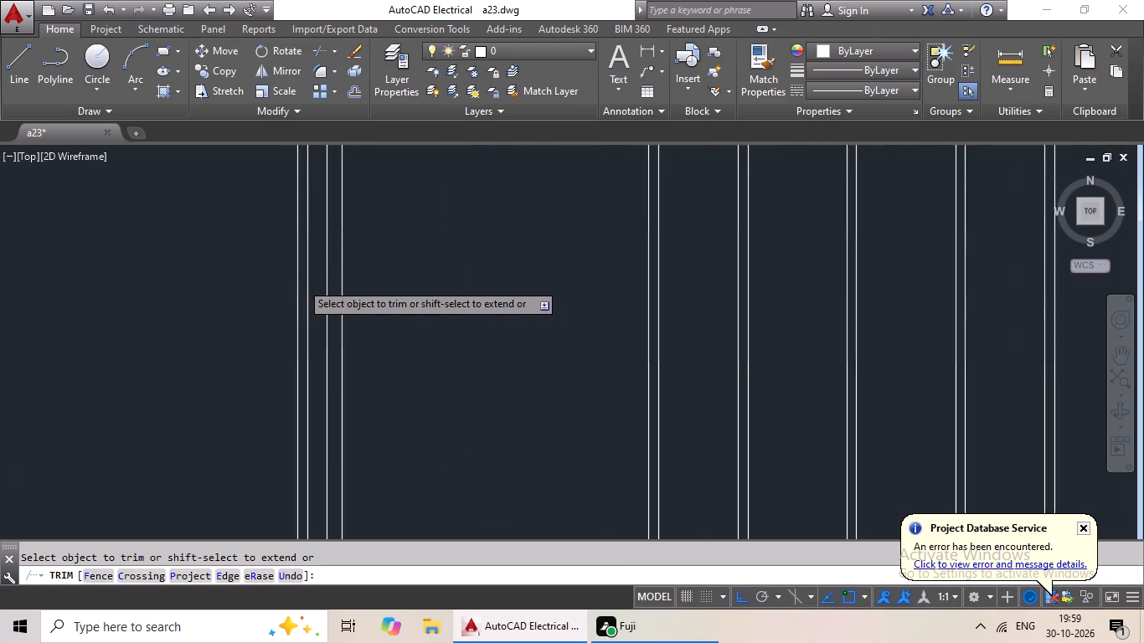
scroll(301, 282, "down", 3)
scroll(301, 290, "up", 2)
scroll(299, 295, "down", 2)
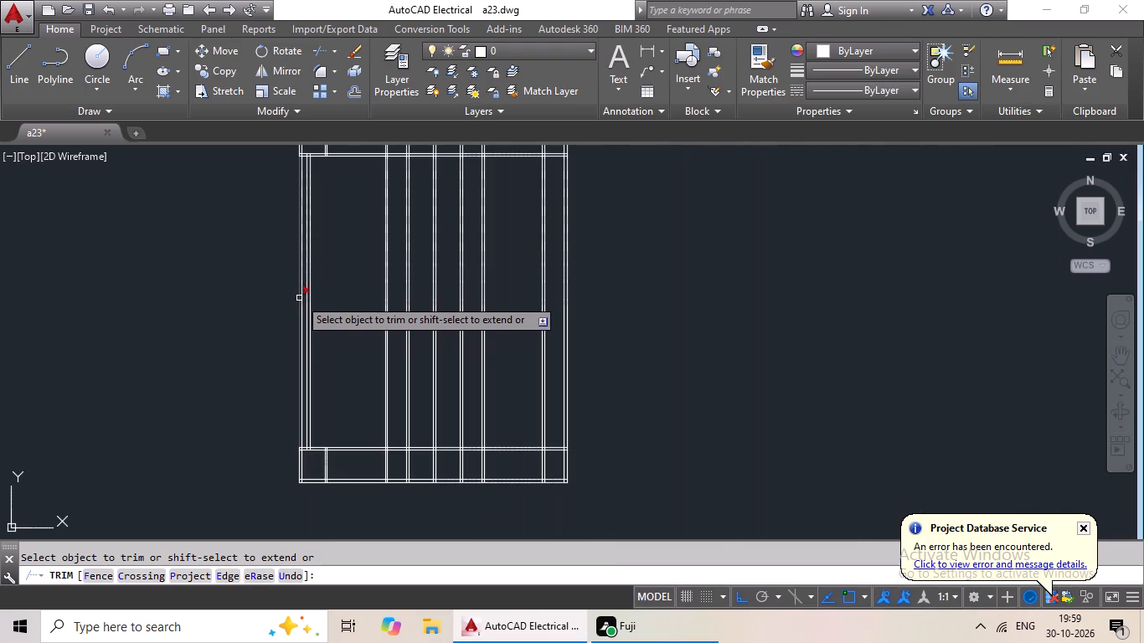
Trim away both lines of the outermost left vertical pair between the upper and lower horizontal partitions.
scroll(299, 299, "up", 1)
scroll(298, 309, "down", 2)
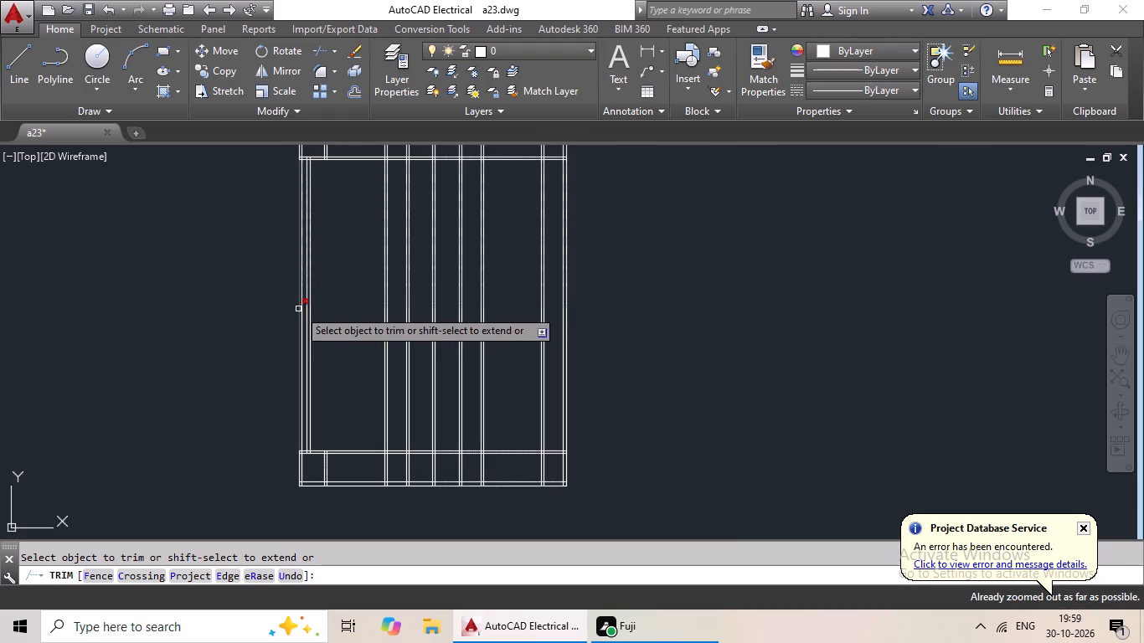
left_click(301, 308)
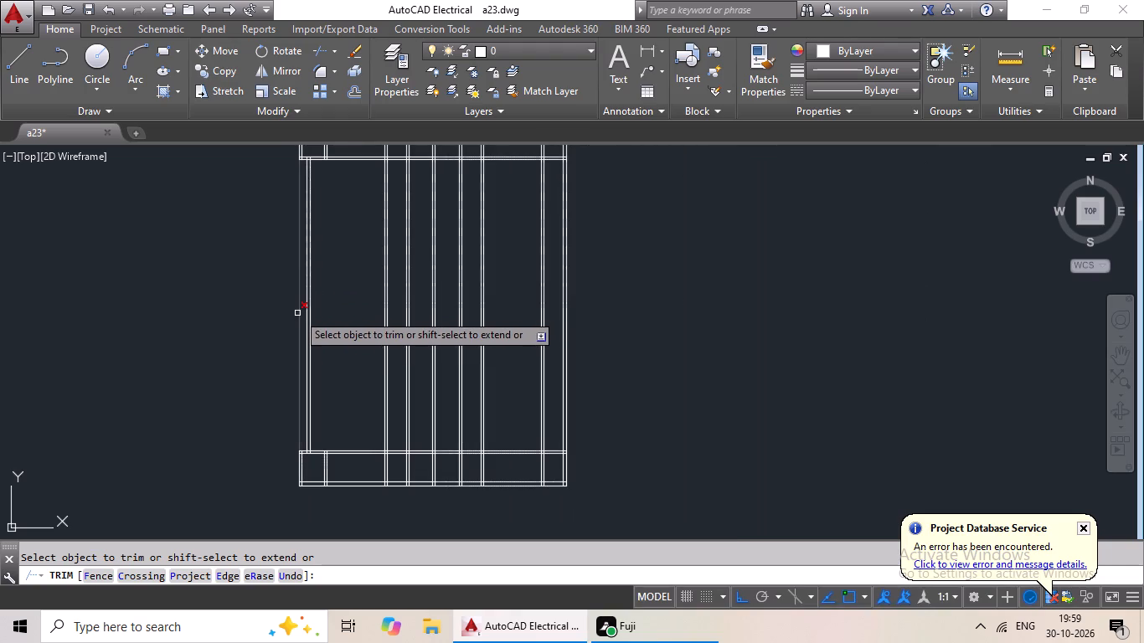
left_click(297, 313)
Trim the upper horizontal partition across the wide bay beside the right corner room and across the adjacent narrower bay.
scroll(360, 282, "down", 1)
middle_click_drag(362, 277, 342, 300)
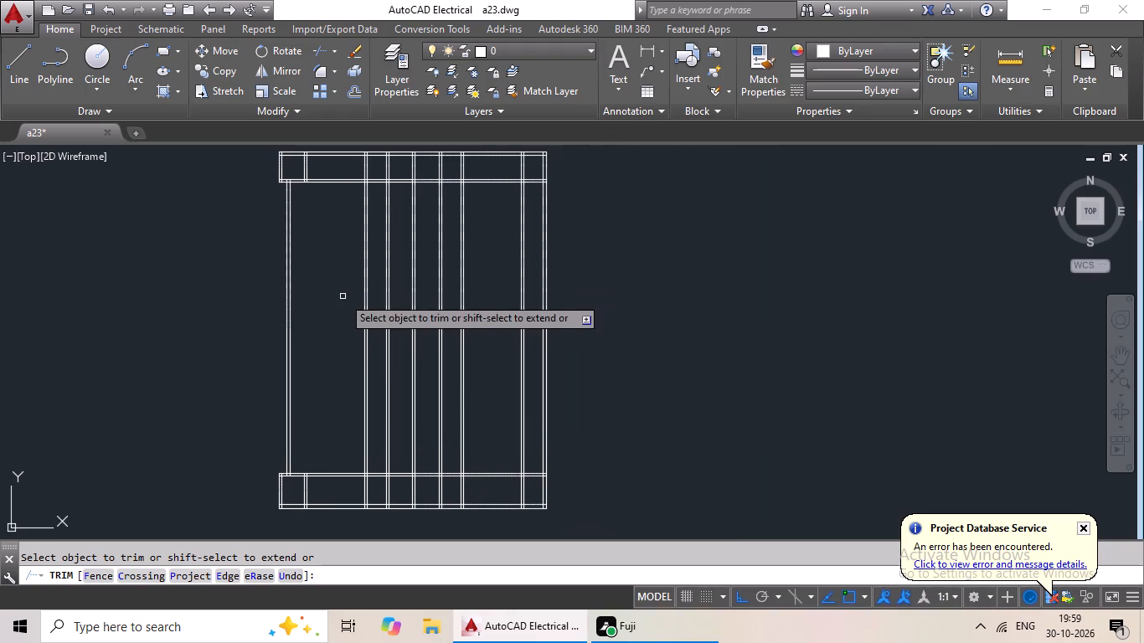
middle_click_drag(339, 299, 268, 337)
middle_click_drag(273, 289, 236, 343)
scroll(383, 288, "up", 2)
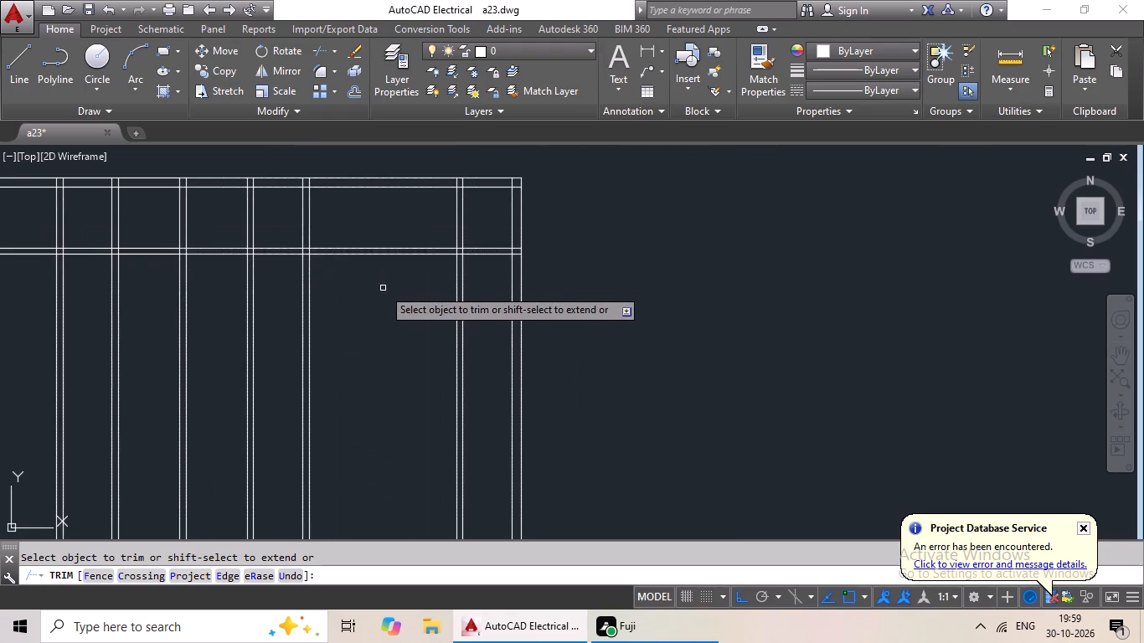
middle_click_drag(383, 293, 715, 303)
scroll(721, 301, "down", 1)
middle_click_drag(719, 303, 633, 342)
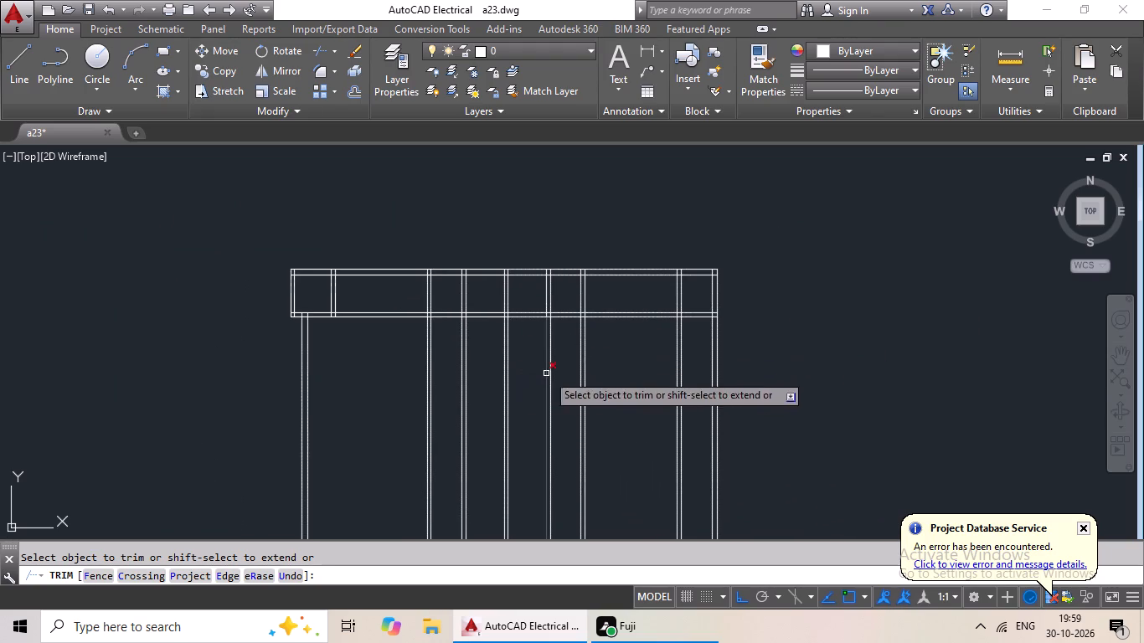
scroll(629, 302, "up", 2)
scroll(693, 292, "down", 4)
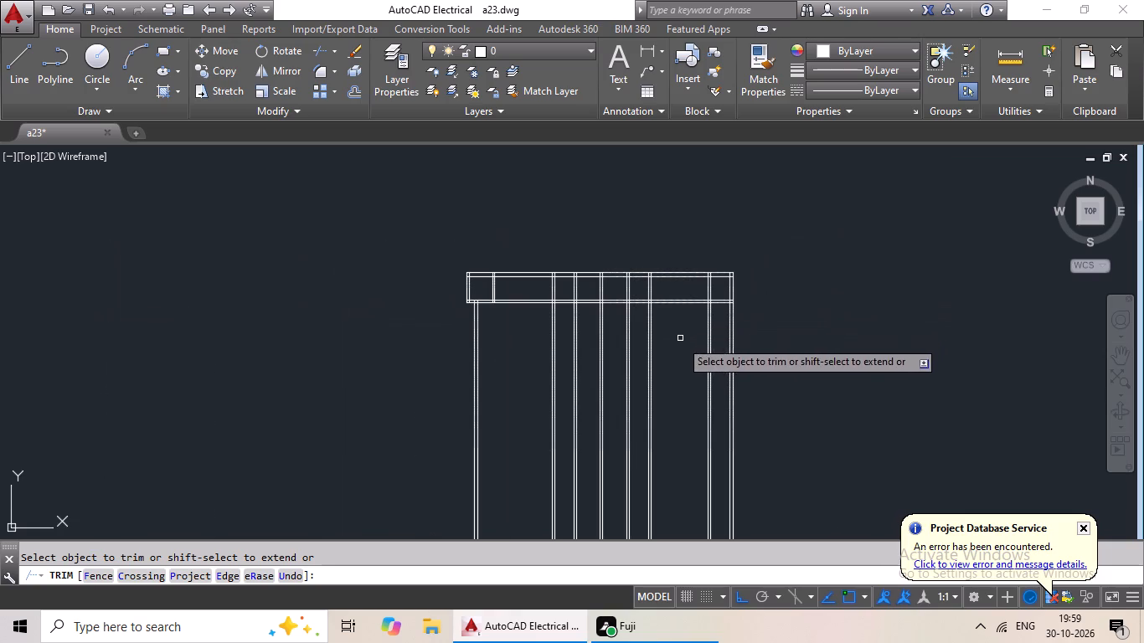
middle_click_drag(676, 298, 678, 256)
scroll(678, 256, "up", 2)
left_click_drag(678, 225, 662, 306)
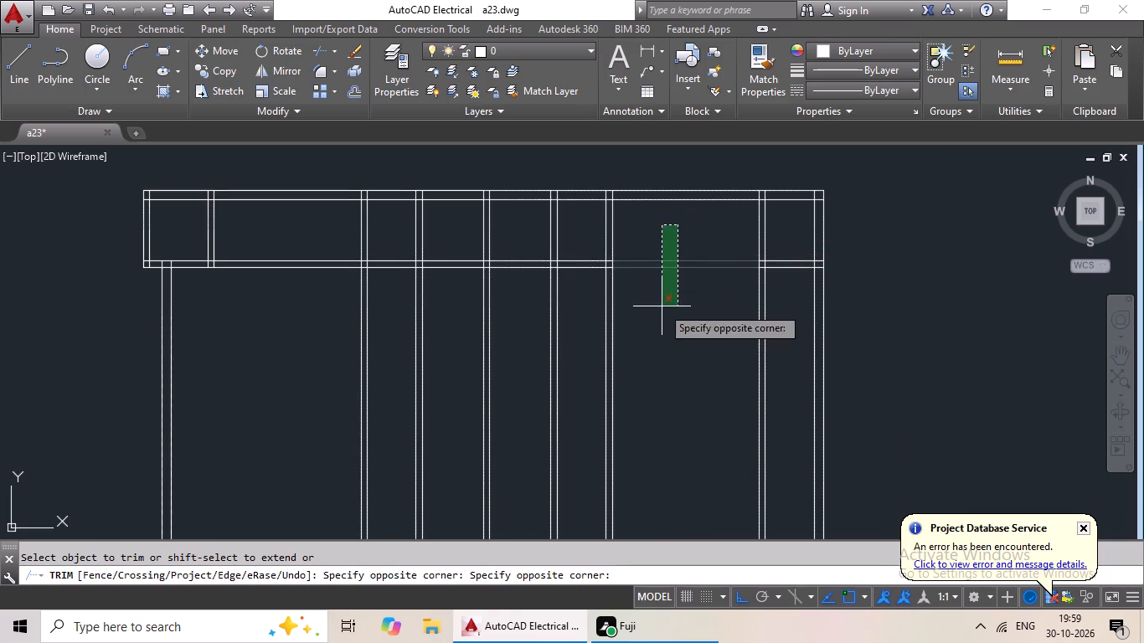
left_click(662, 306)
scroll(580, 264, "up", 4)
scroll(597, 207, "down", 2)
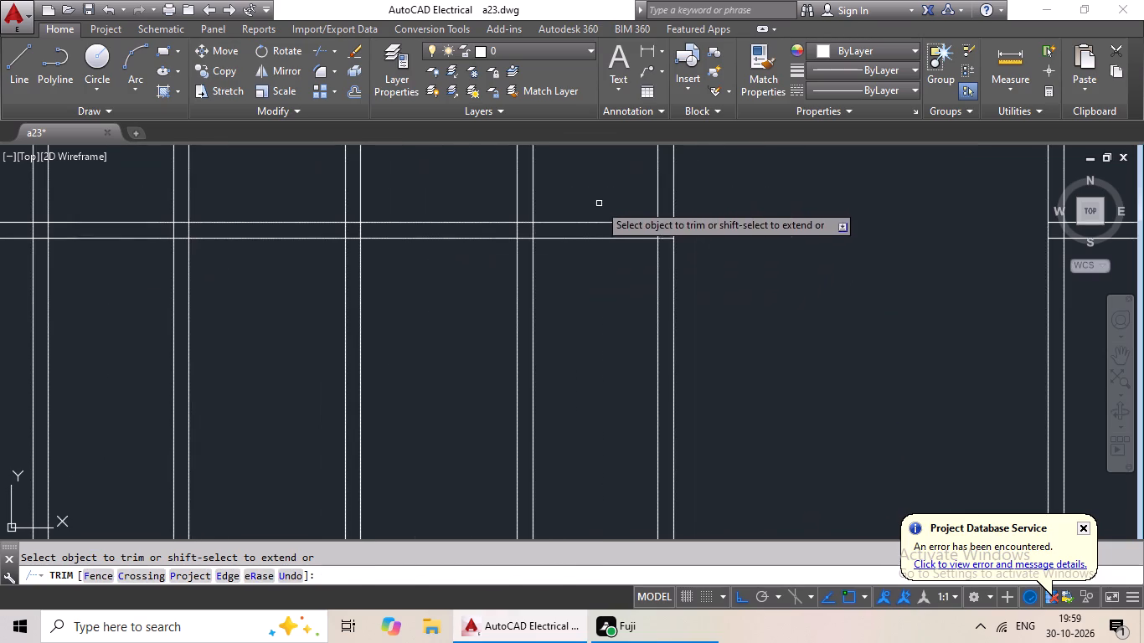
left_click_drag(599, 203, 576, 285)
left_click(575, 285)
Trim the upper horizontal partition across the four remaining bays between the left corner room and the fourth inner vertical partition.
scroll(591, 272, "down", 4)
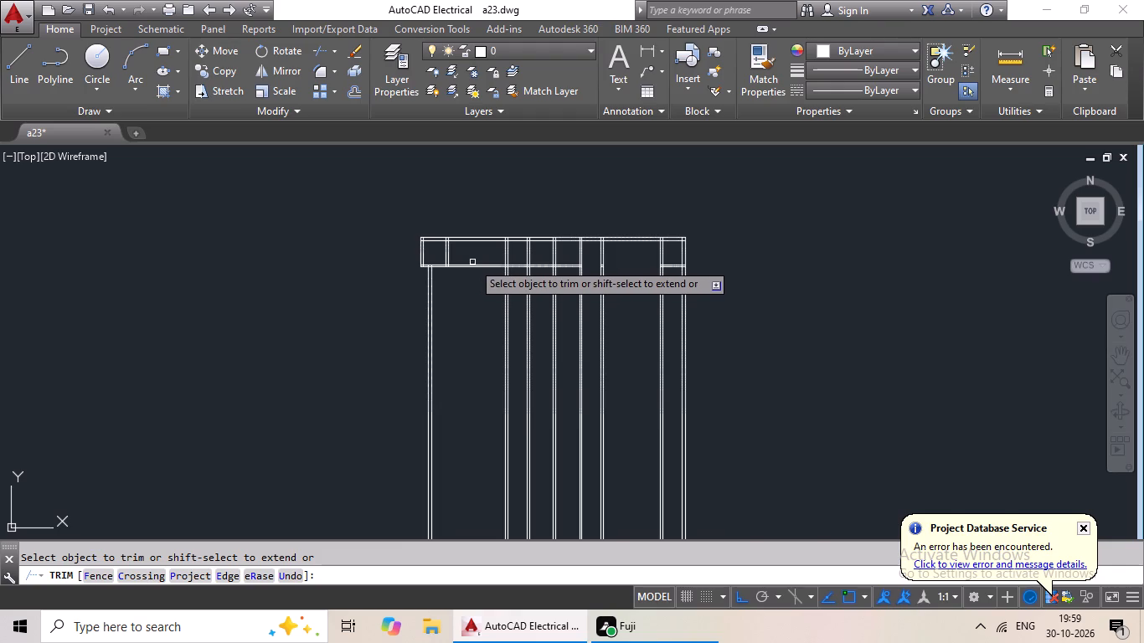
scroll(472, 262, "up", 2)
left_click_drag(484, 233, 457, 332)
left_click(457, 332)
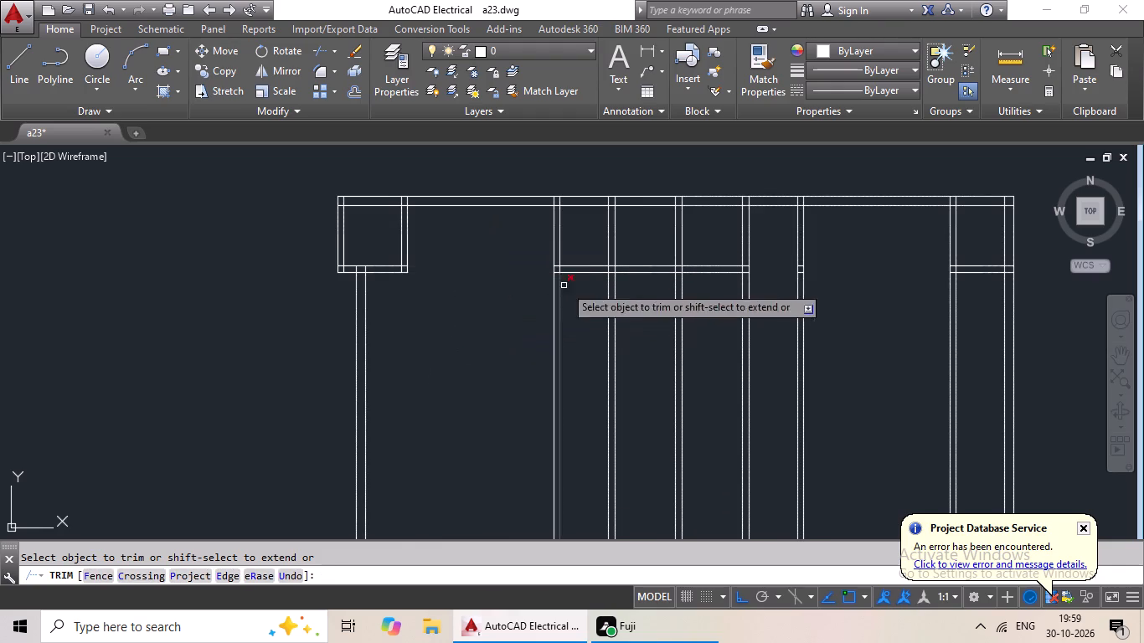
scroll(584, 271, "up", 3)
left_click_drag(602, 210, 571, 332)
left_click(571, 330)
scroll(590, 312, "down", 3)
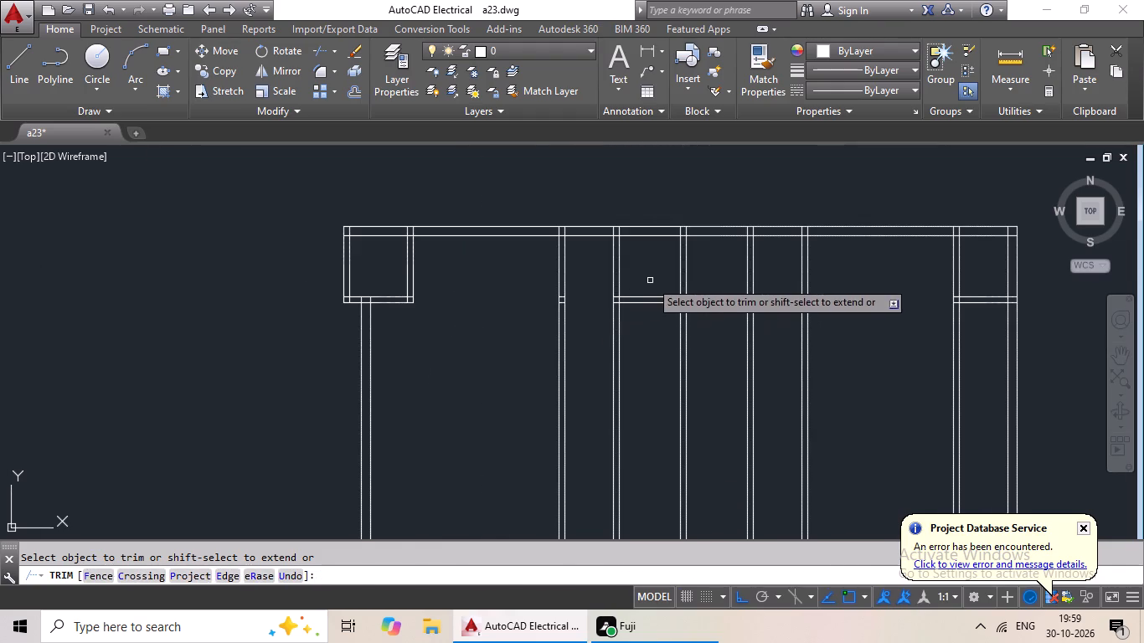
left_click_drag(650, 280, 647, 332)
left_click(647, 332)
left_click_drag(719, 271, 710, 337)
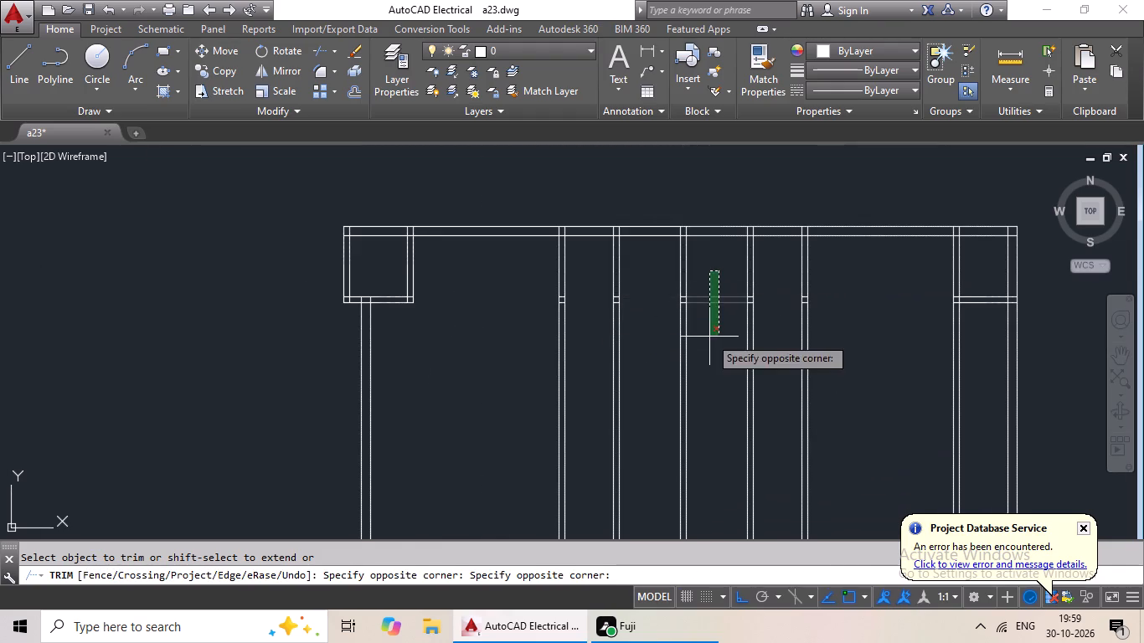
left_click(709, 337)
key("Escape")
key("Escape")
Erase the short leftover pieces of the upper horizontal partition inside the five middle vertical partition pairs.
scroll(555, 301, "up", 2)
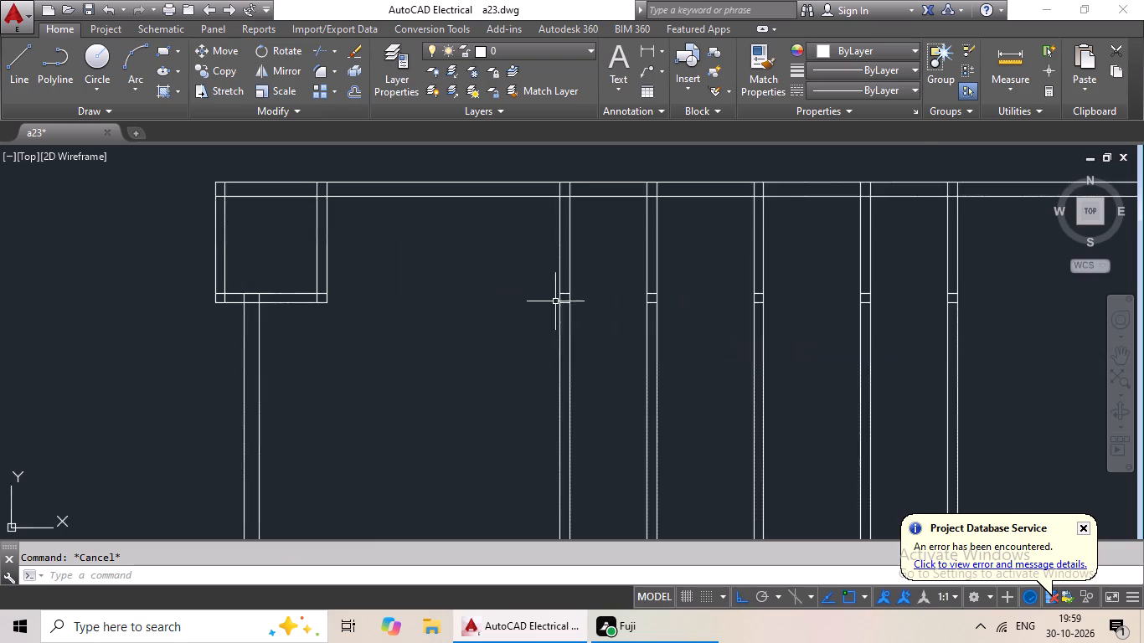
scroll(555, 301, "up", 2)
left_click_drag(587, 255, 585, 336)
scroll(699, 308, "down", 1)
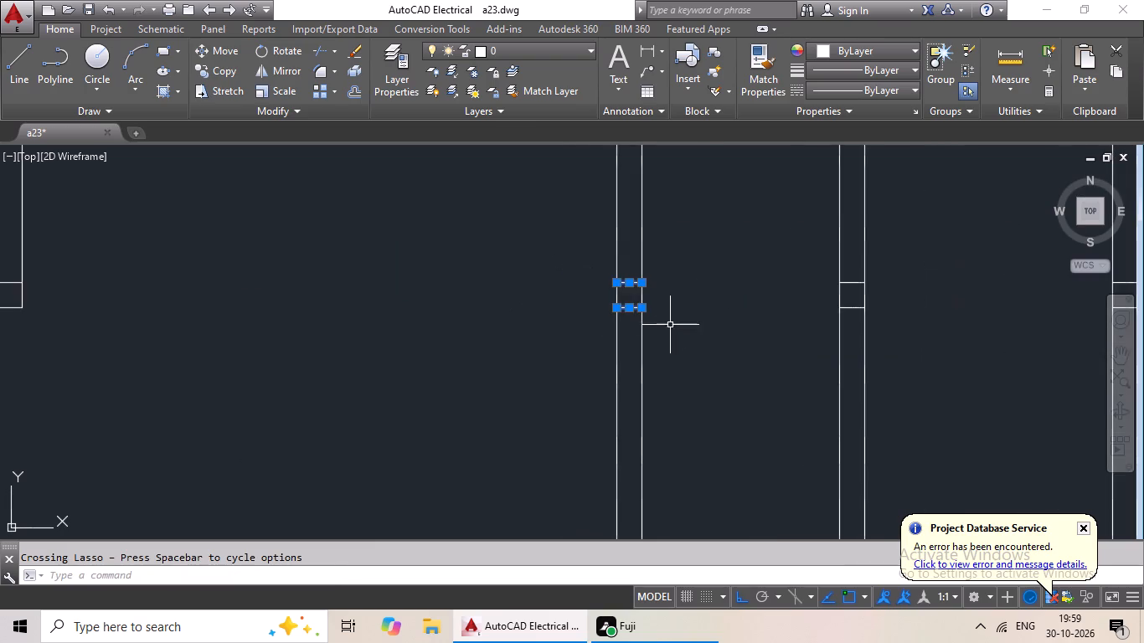
middle_click_drag(615, 337, 459, 359)
scroll(717, 321, "up", 3)
left_click_drag(642, 210, 628, 383)
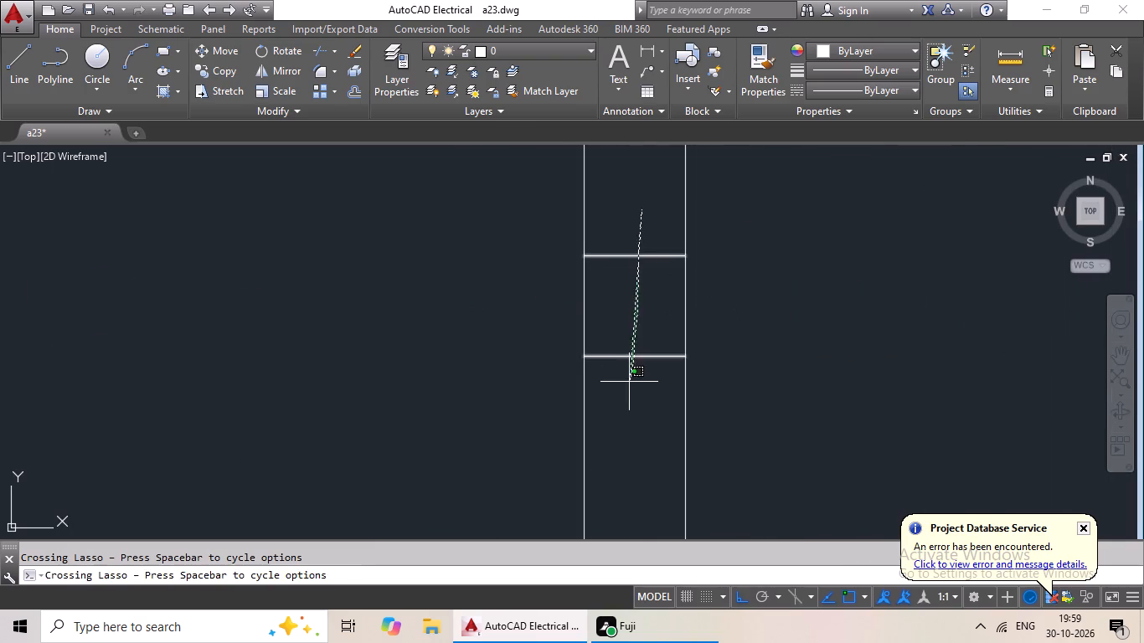
left_click_drag(628, 383, 623, 414)
scroll(840, 279, "down", 2)
middle_click_drag(863, 283, 224, 296)
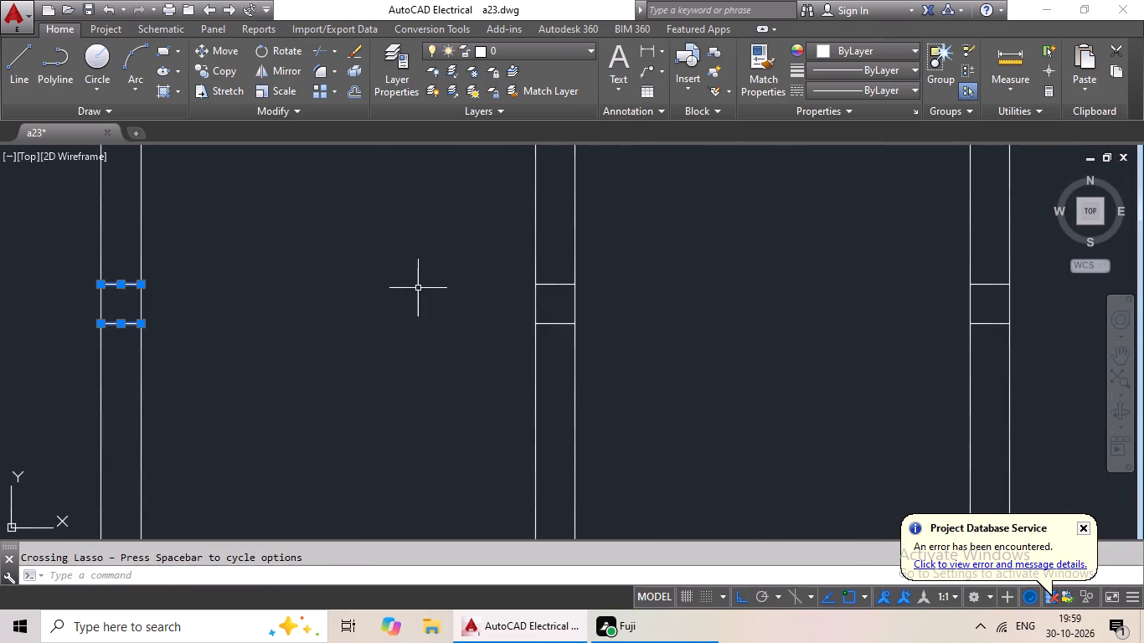
scroll(574, 331, "up", 3)
middle_click_drag(549, 296, 514, 430)
left_click_drag(493, 254, 464, 481)
scroll(599, 399, "down", 5)
middle_click_drag(708, 391, 312, 337)
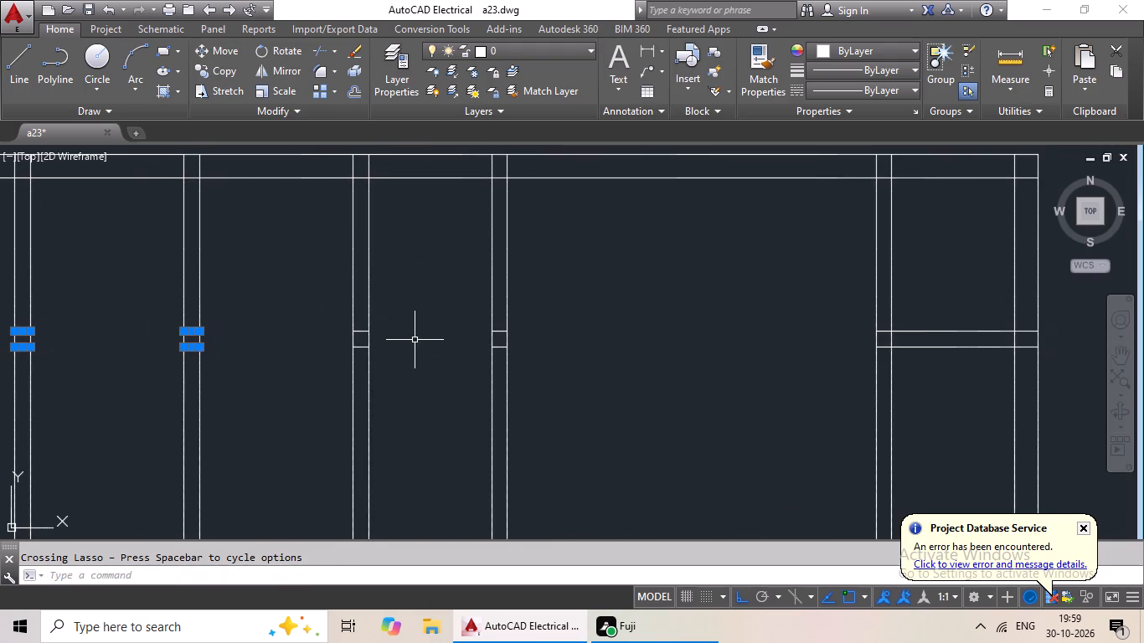
scroll(373, 337, "up", 4)
left_click_drag(280, 260, 271, 425)
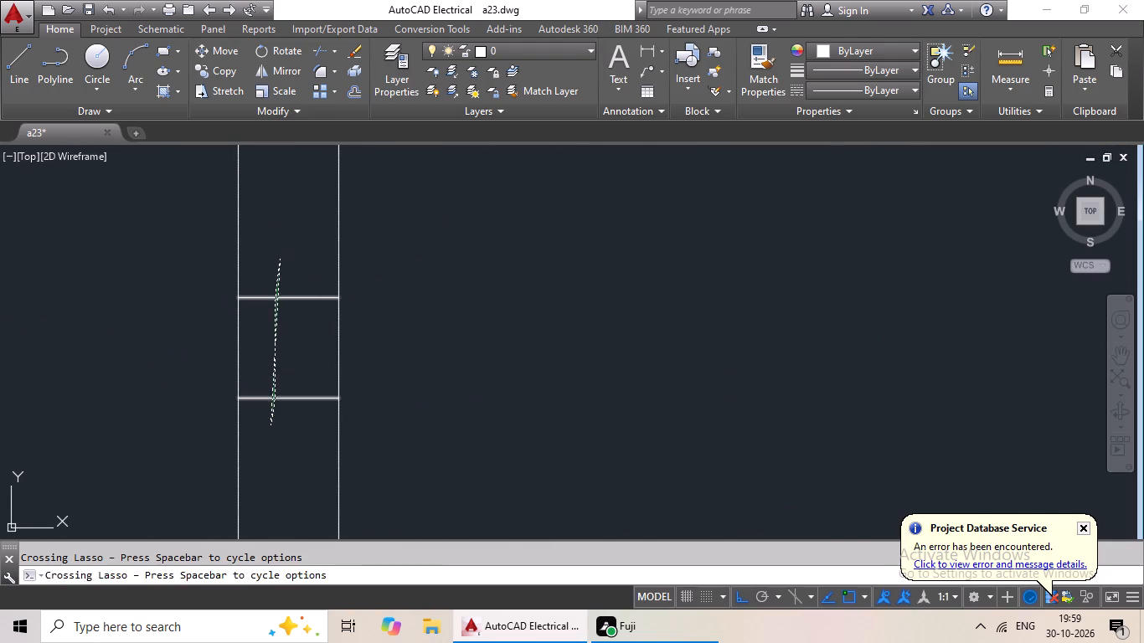
scroll(421, 331, "down", 4)
middle_click_drag(558, 327, 338, 348)
scroll(315, 360, "up", 5)
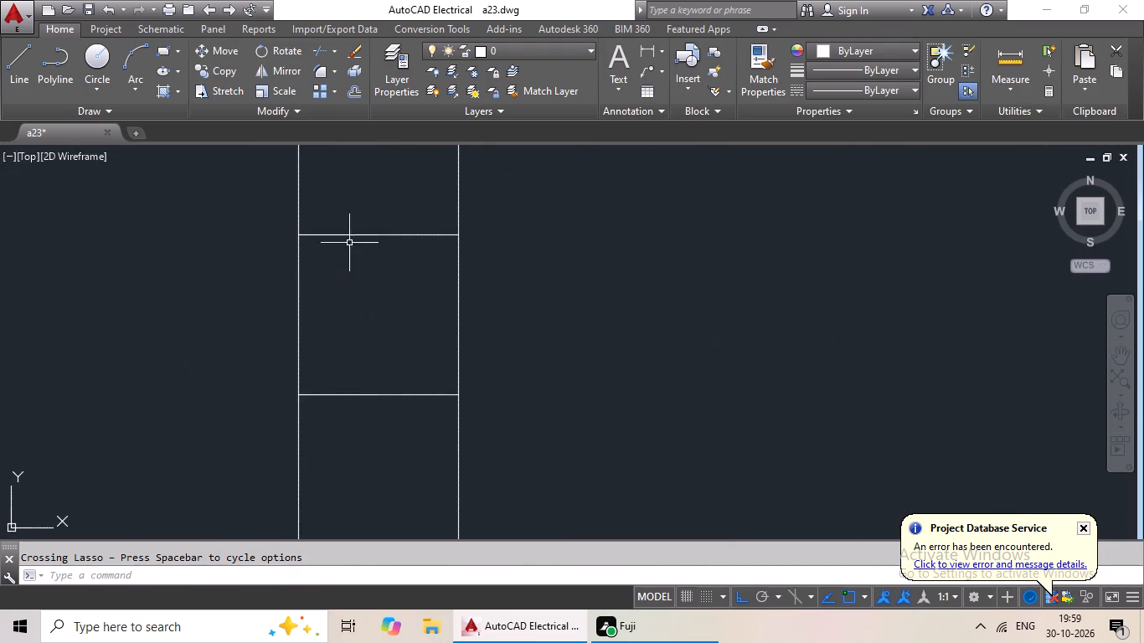
left_click_drag(363, 193, 341, 432)
key("Delete")
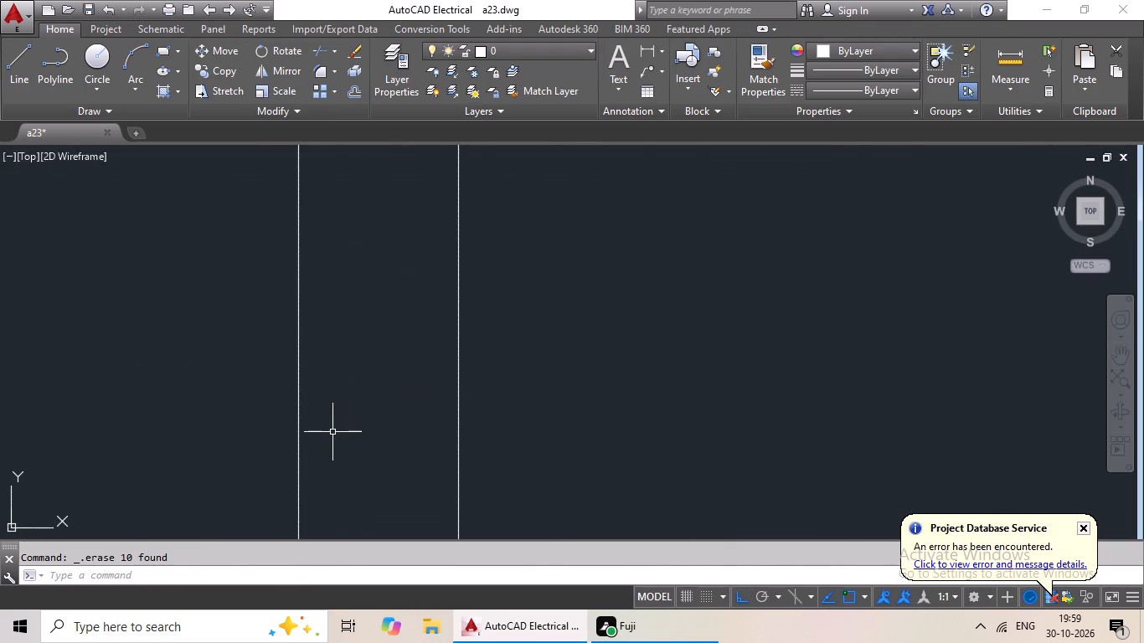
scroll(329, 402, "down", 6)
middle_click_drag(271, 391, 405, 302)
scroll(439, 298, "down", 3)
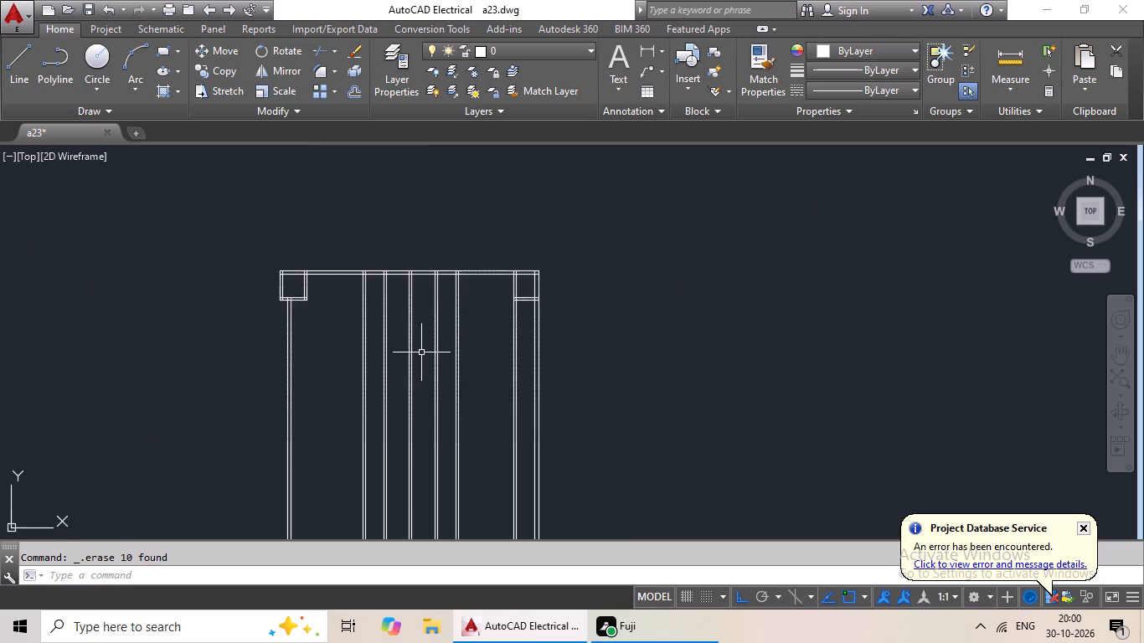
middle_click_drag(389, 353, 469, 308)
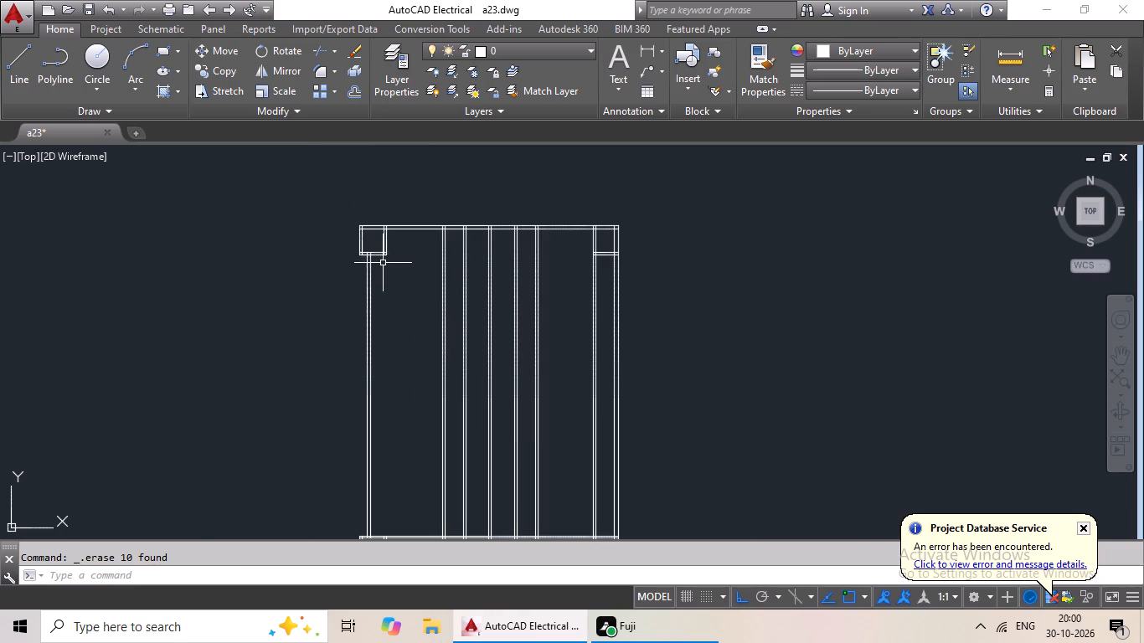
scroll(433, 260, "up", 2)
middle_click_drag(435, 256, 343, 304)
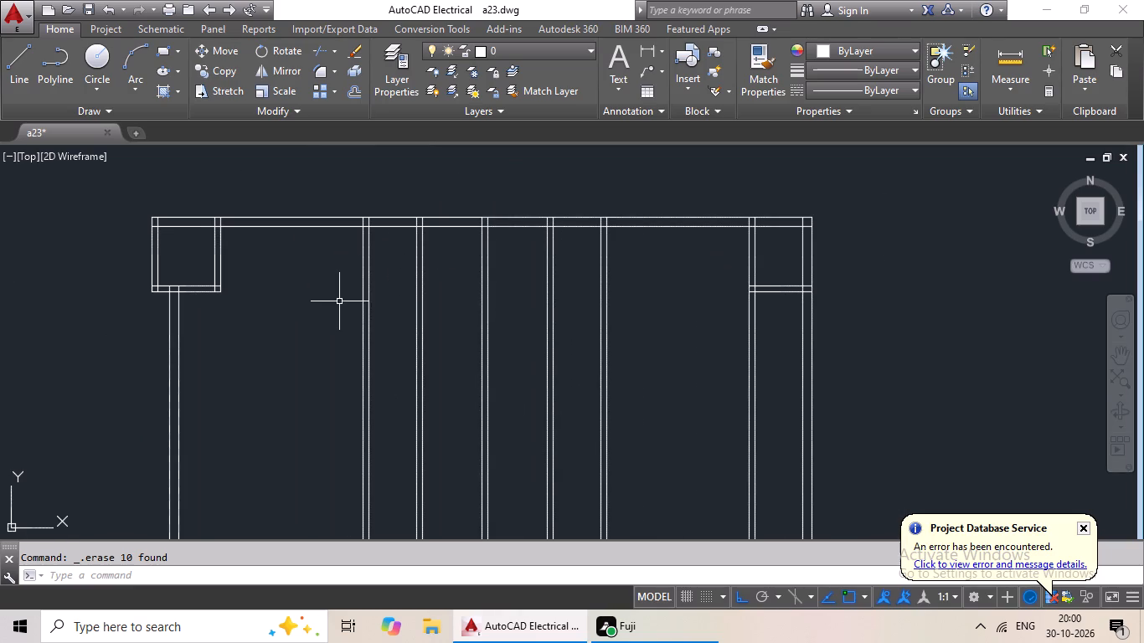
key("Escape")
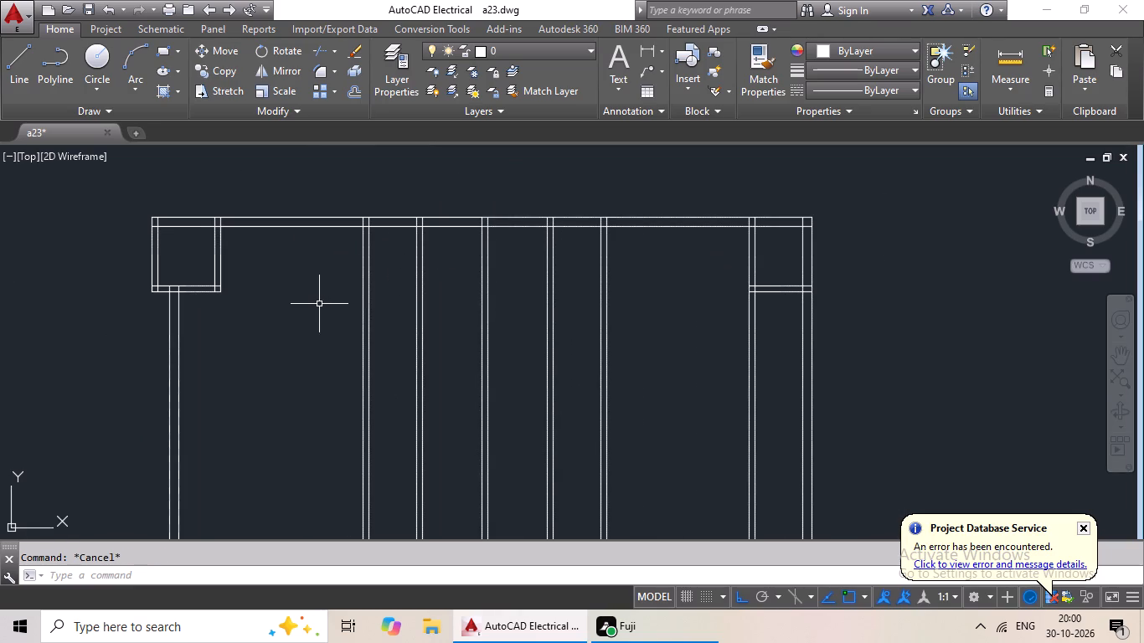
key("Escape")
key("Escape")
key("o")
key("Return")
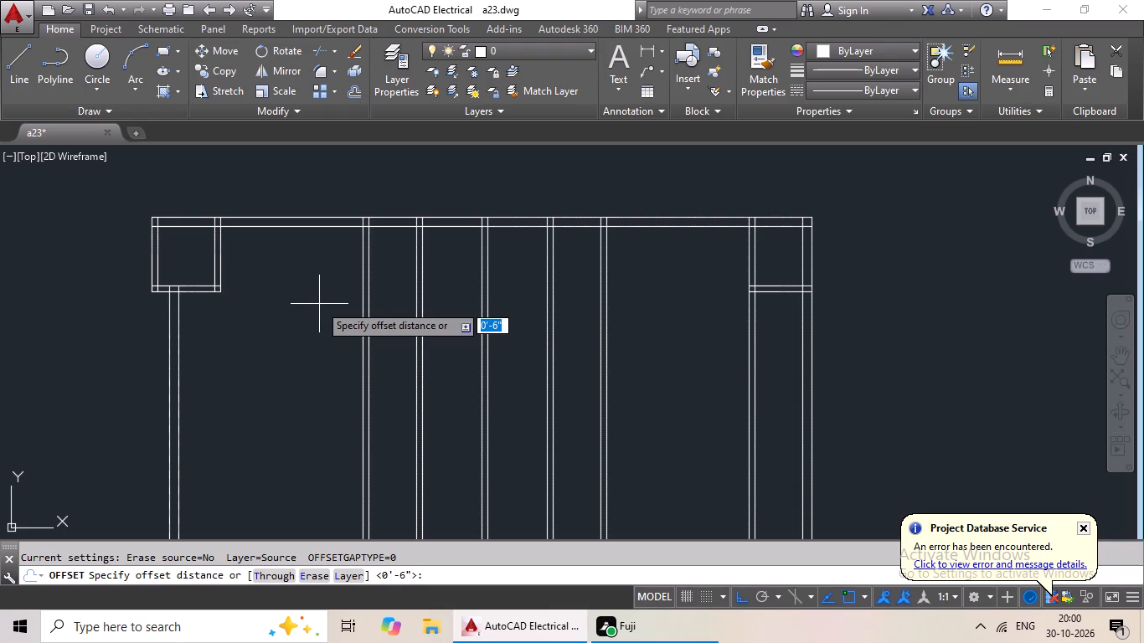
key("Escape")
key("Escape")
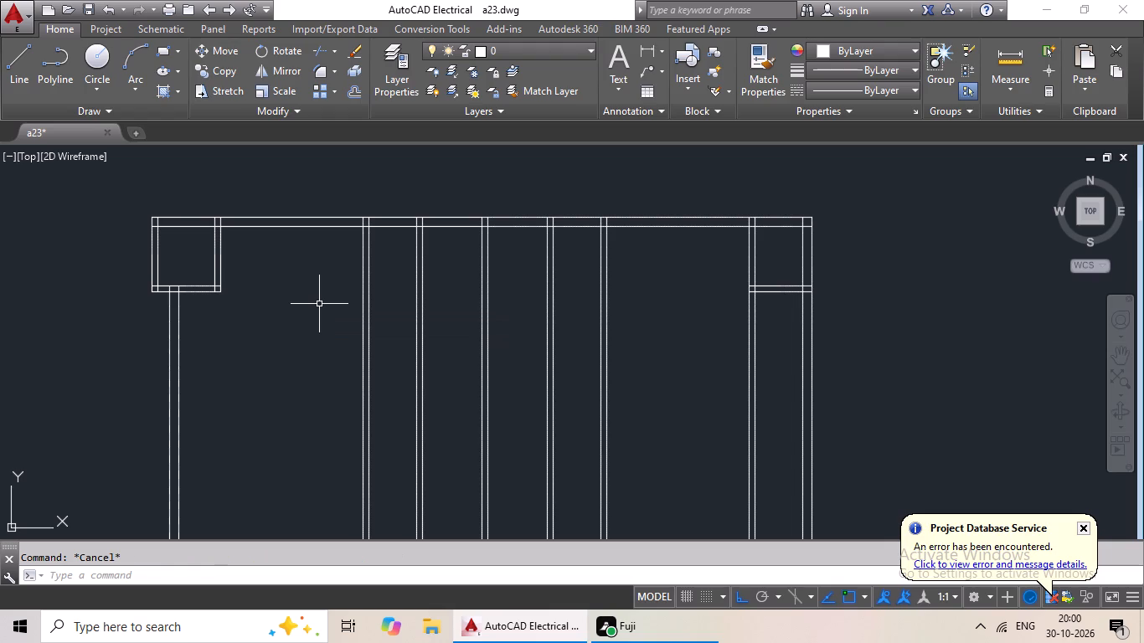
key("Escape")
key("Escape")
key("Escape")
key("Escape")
Offset the inner line of the top wall 12' downward into the building.
key("o")
key("Return")
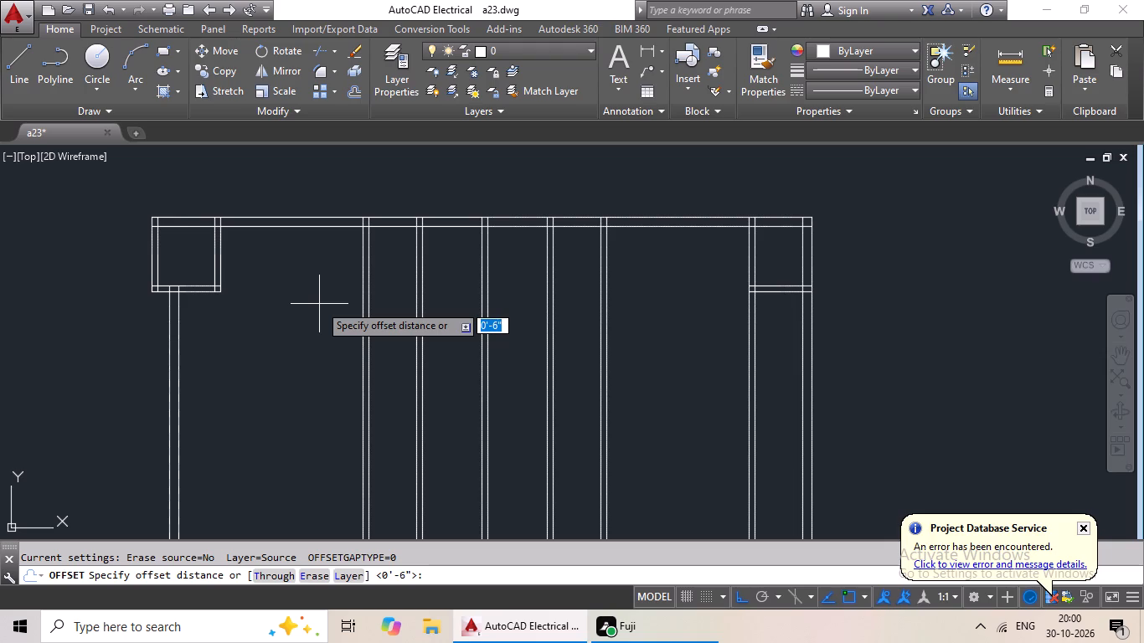
type("12'")
key("Return")
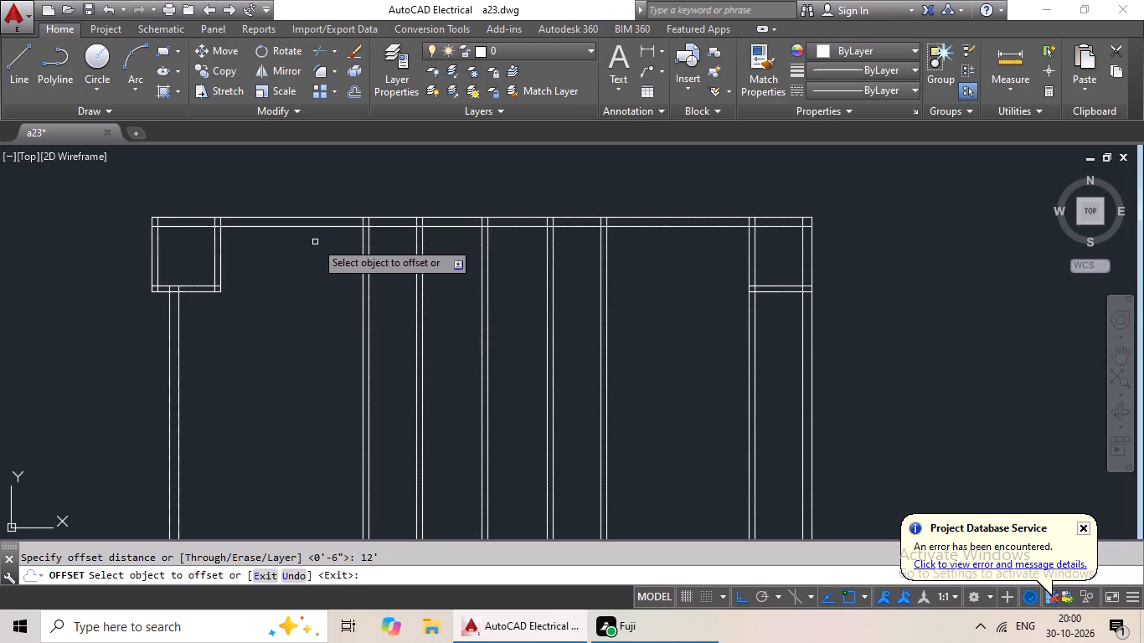
left_click_drag(326, 228, 317, 269)
left_click(310, 293)
key("Escape")
key("Escape")
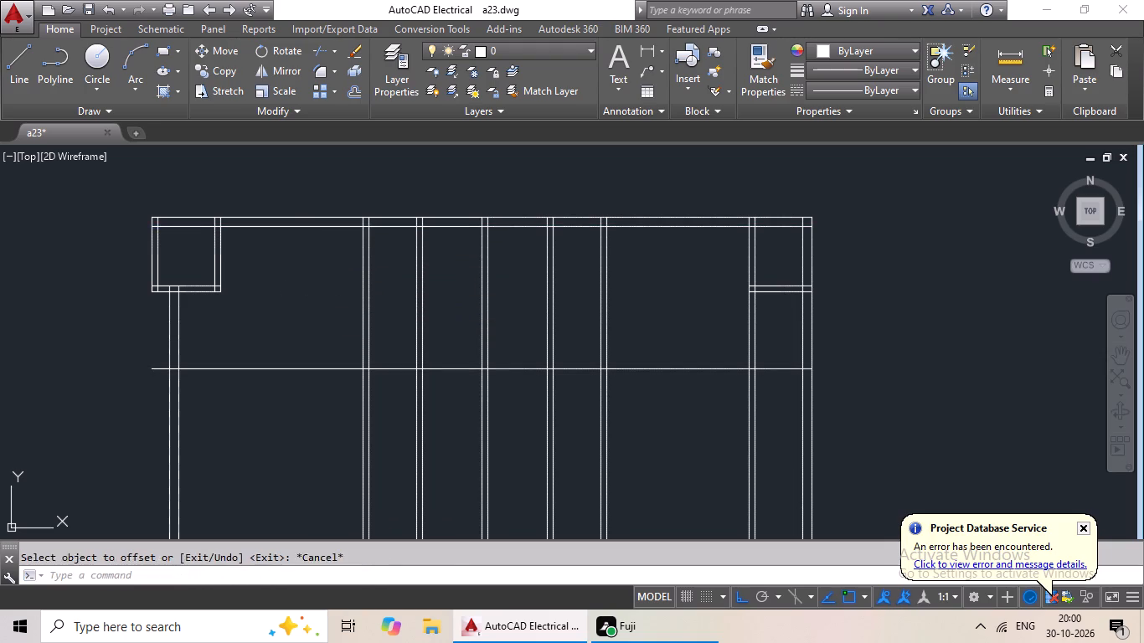
key("Escape")
key("Escape")
Offset the new horizontal line 6" downward to form the second face of the partition.
key("o")
key("Return")
type("6\"")
key("Return")
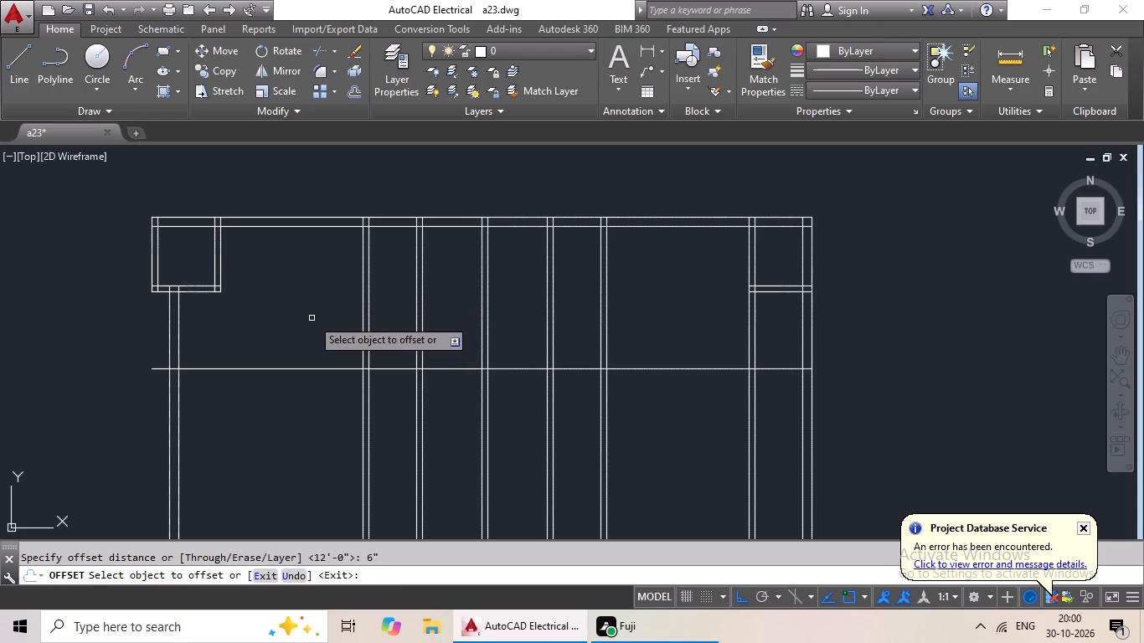
left_click_drag(304, 370, 301, 394)
left_click(297, 420)
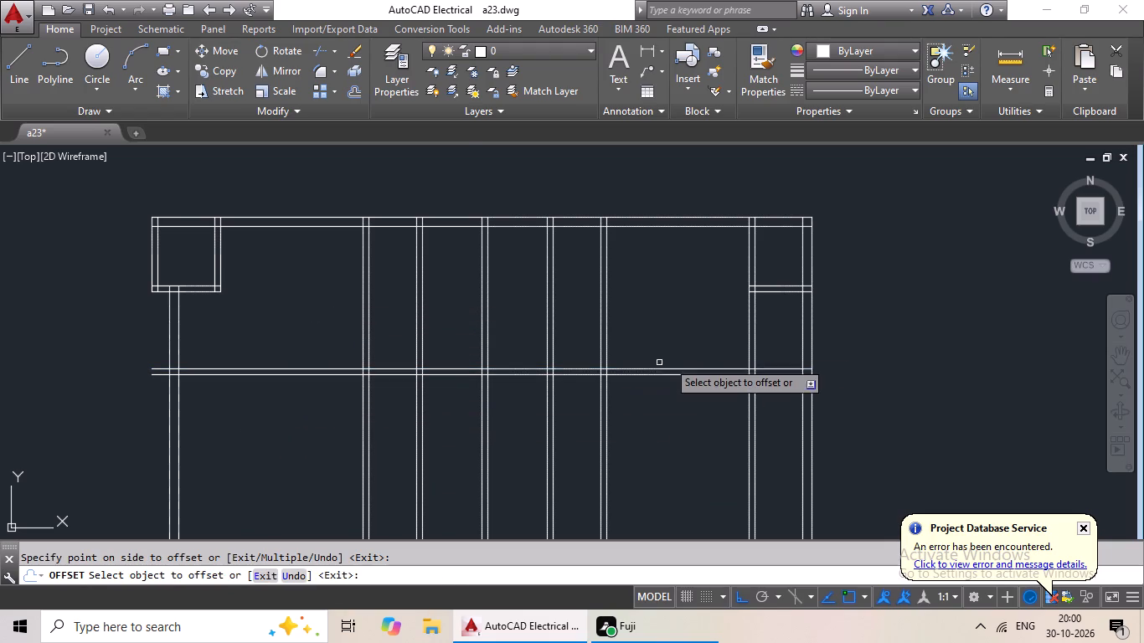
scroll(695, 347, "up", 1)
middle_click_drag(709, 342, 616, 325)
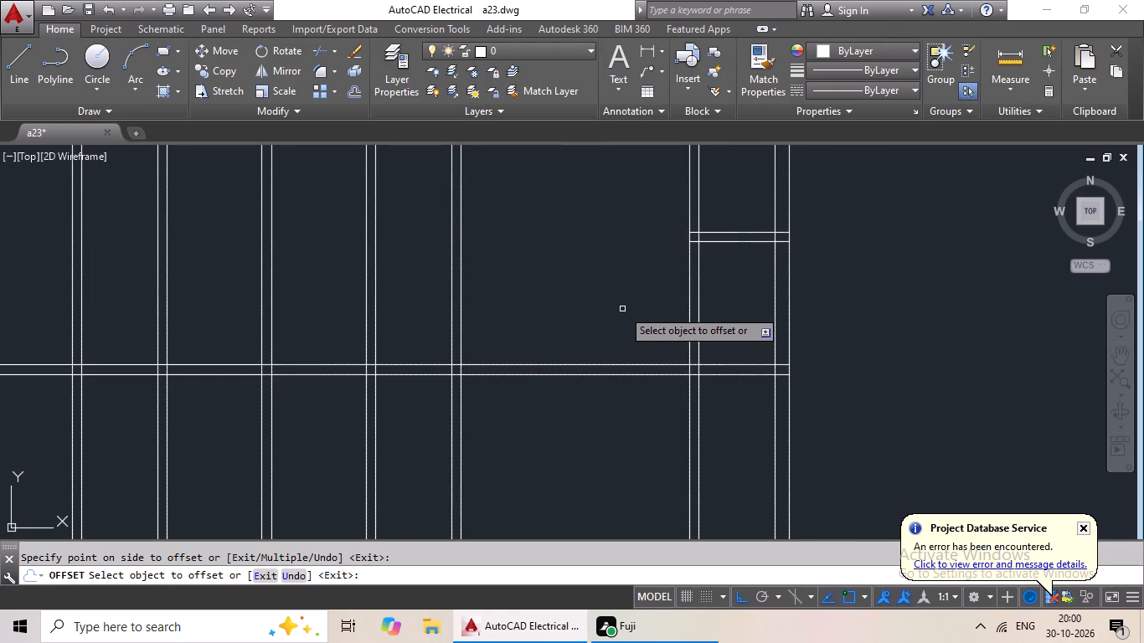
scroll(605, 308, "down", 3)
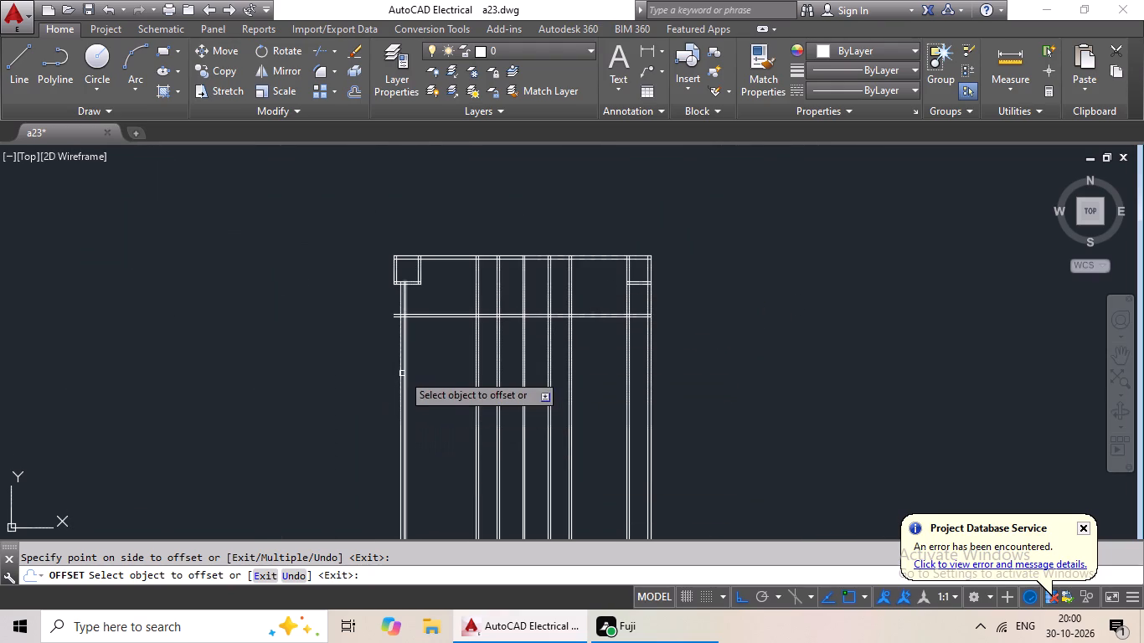
Trim both lines of the new horizontal partition where they extend beyond the outer line of the left wall.
scroll(441, 337, "up", 2)
key("Escape")
key("Escape")
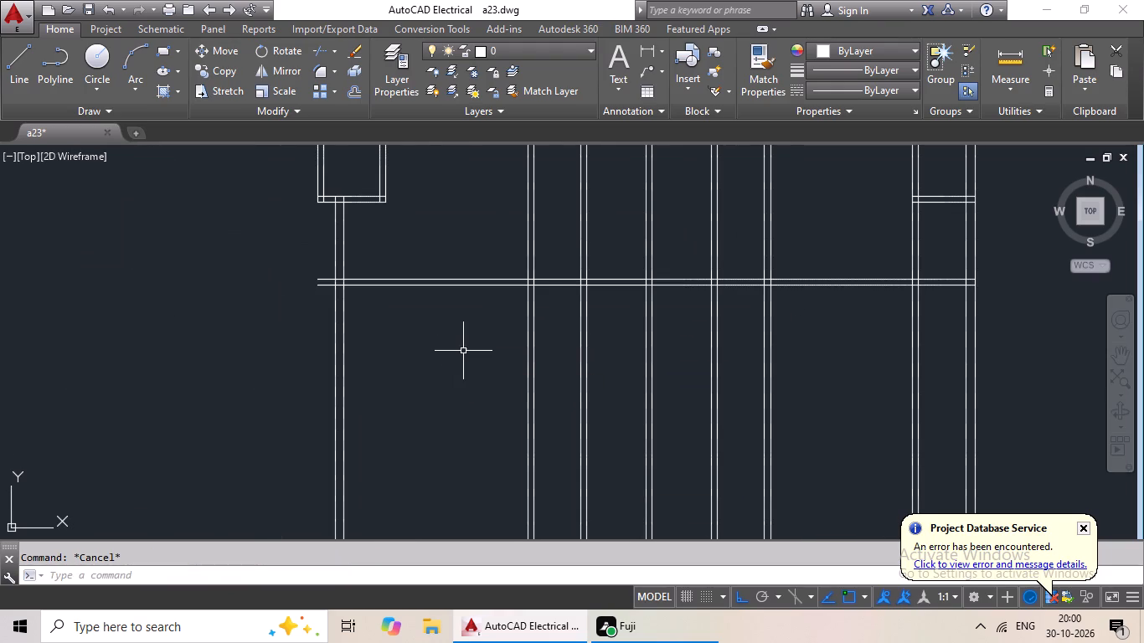
type("tr")
key("space")
key("space")
scroll(314, 291, "up", 5)
left_click_drag(358, 236, 336, 371)
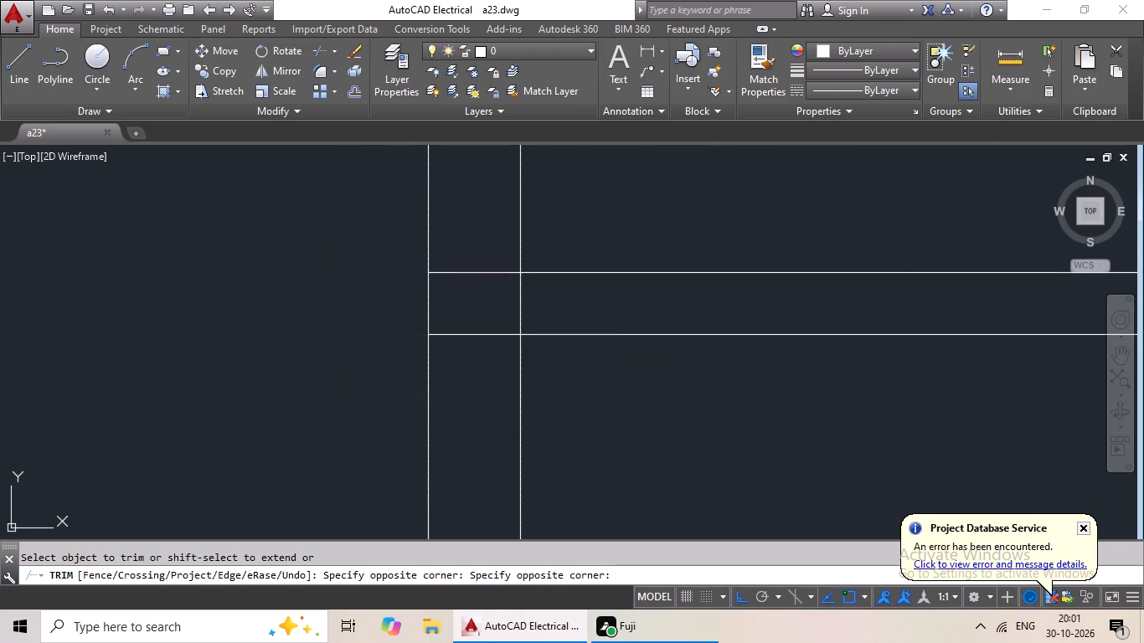
Trim the new horizontal partition across the narrow bay between the rightmost inner vertical partition and the right outer wall.
scroll(374, 347, "down", 3)
scroll(575, 420, "down", 2)
middle_click_drag(579, 435, 228, 368)
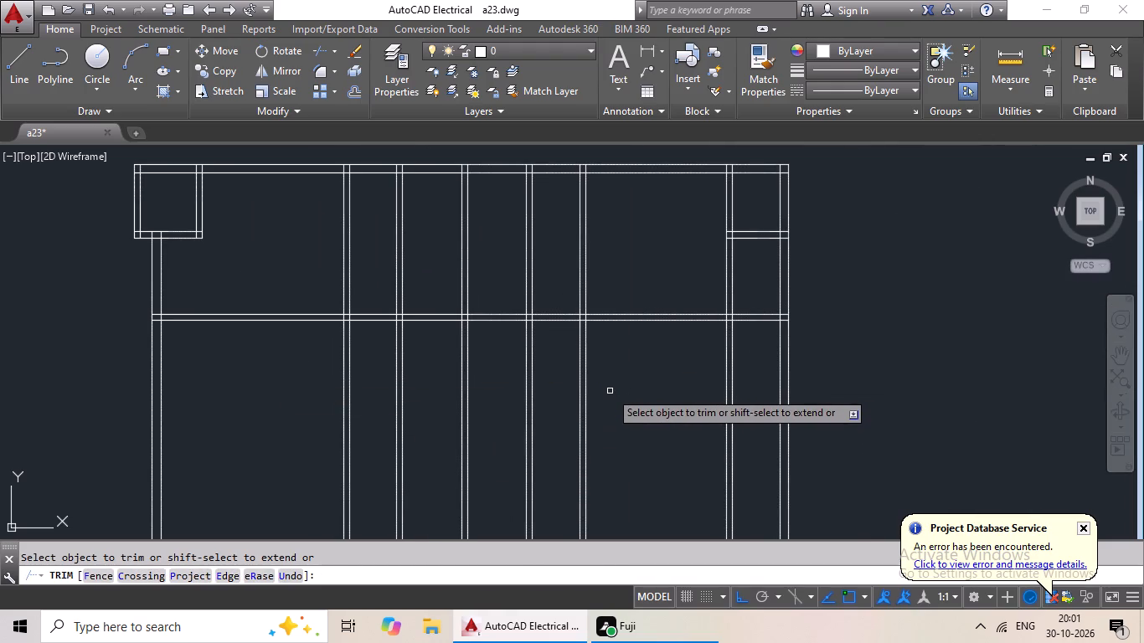
scroll(767, 328, "up", 3)
left_click_drag(734, 240, 690, 361)
left_click(690, 361)
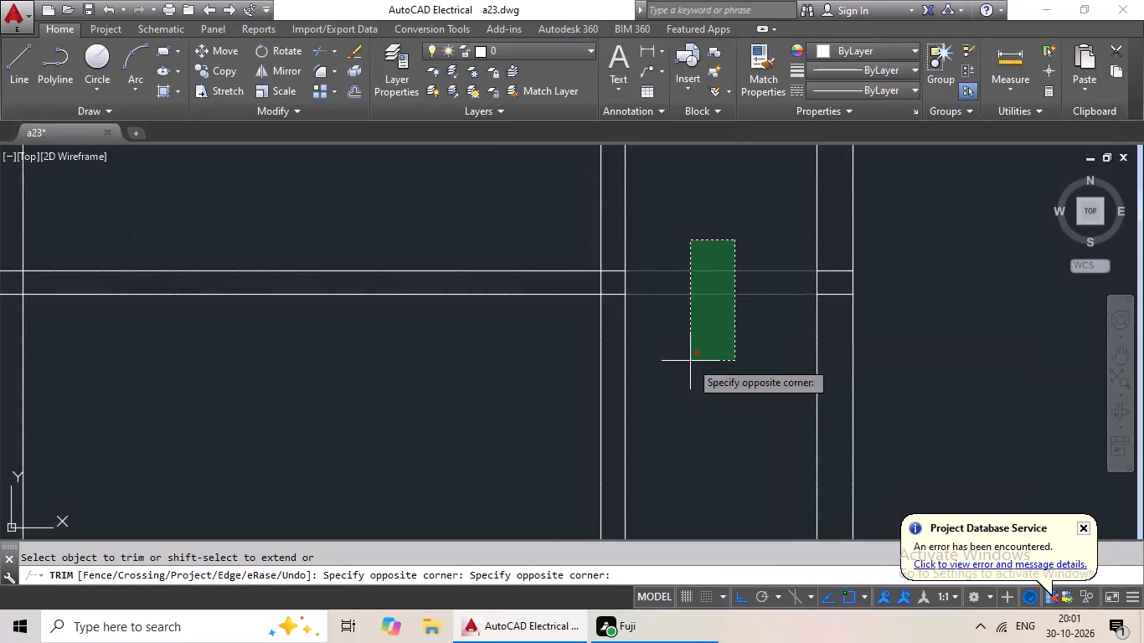
Erase the two short leftover pieces of the horizontal partition inside the right outer wall.
scroll(834, 275, "up", 4)
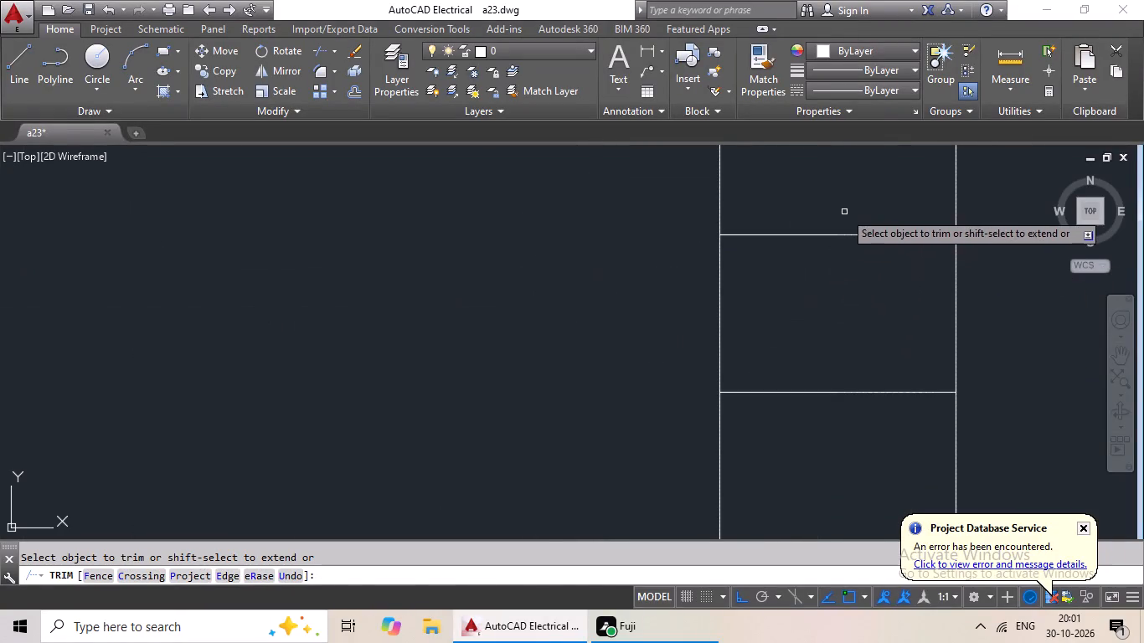
left_click_drag(843, 220, 786, 406)
key("Escape")
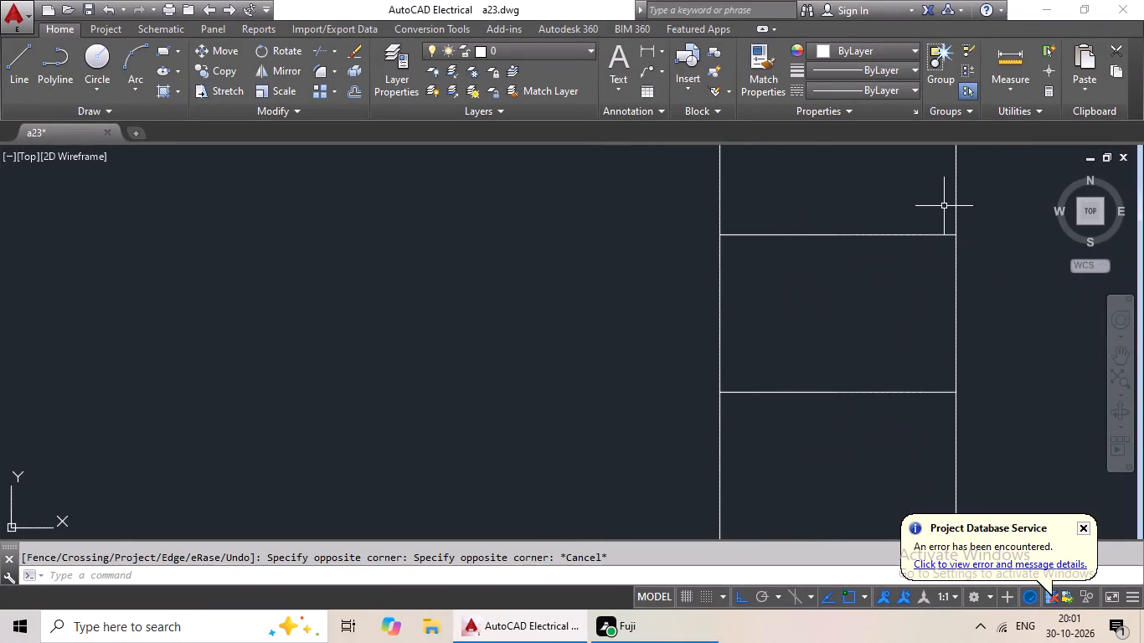
left_click_drag(889, 216, 843, 474)
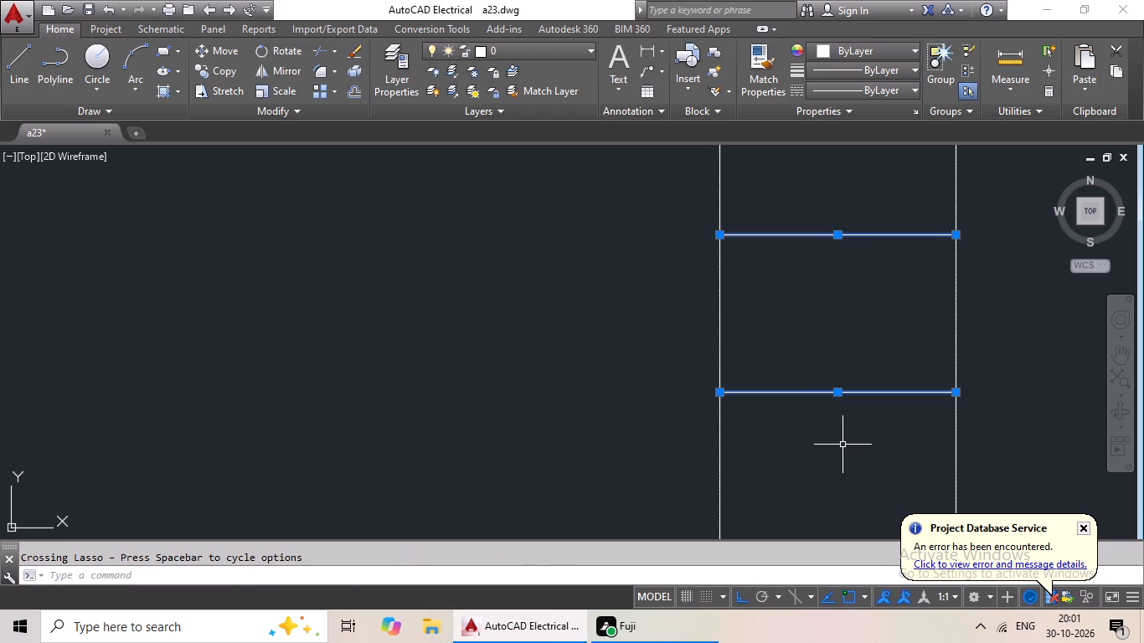
key("Delete")
Examine where the new horizontal partition crosses the vertical partitions in the upper part of the plan.
scroll(889, 384, "down", 6)
scroll(683, 440, "down", 2)
middle_click_drag(663, 454, 770, 363)
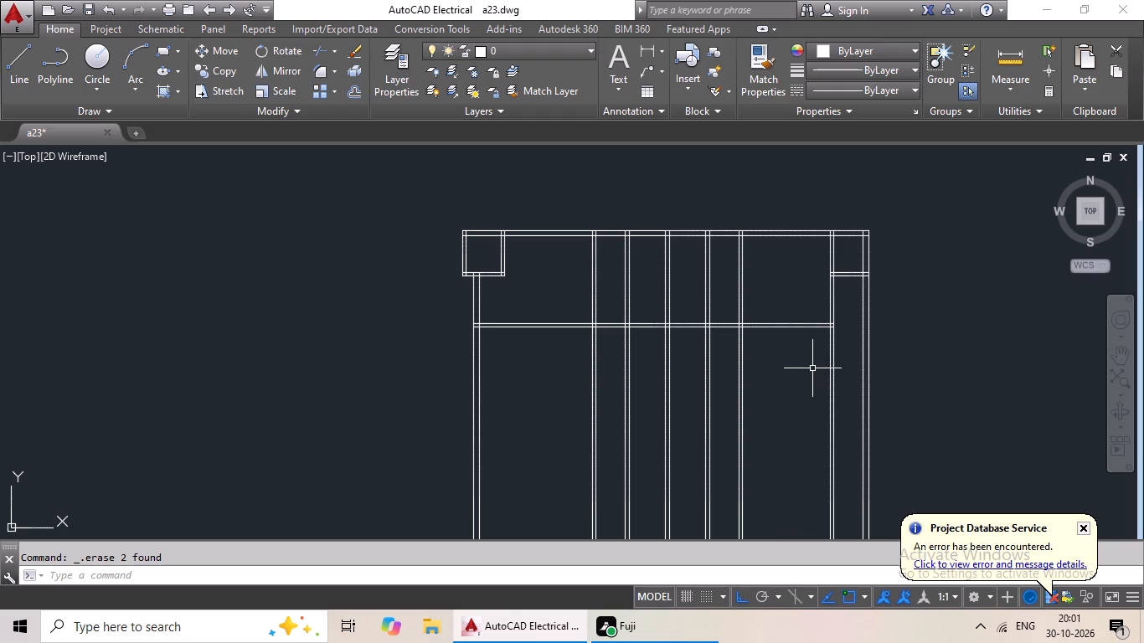
scroll(818, 358, "down", 1)
middle_click_drag(808, 373, 633, 378)
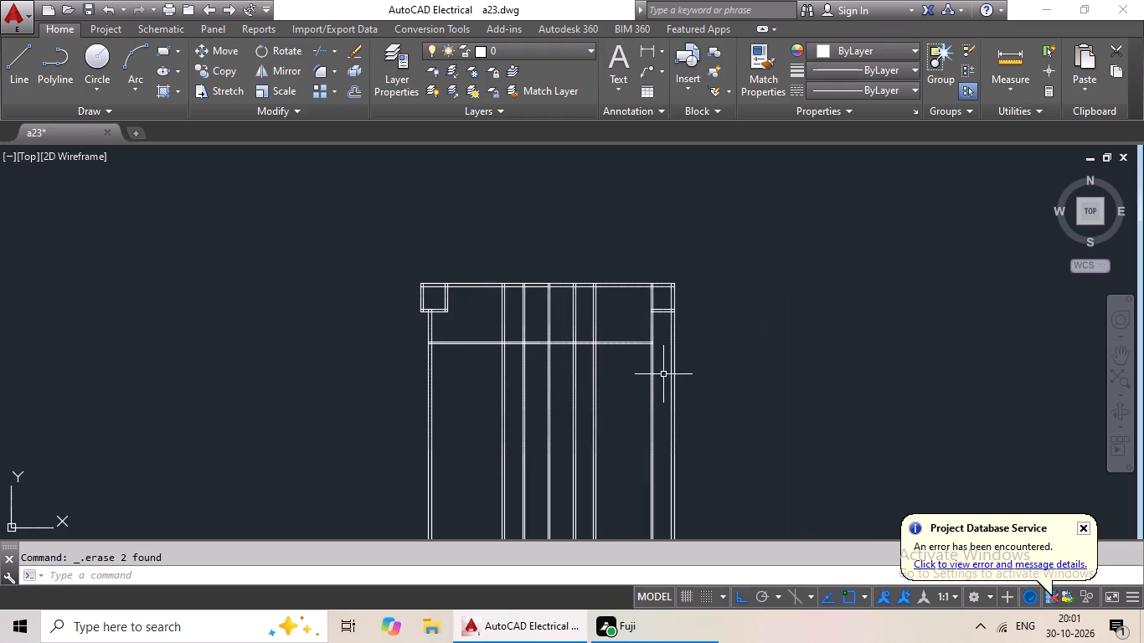
scroll(667, 371, "down", 2)
scroll(492, 361, "up", 3)
middle_click_drag(497, 355, 289, 402)
scroll(343, 380, "down", 3)
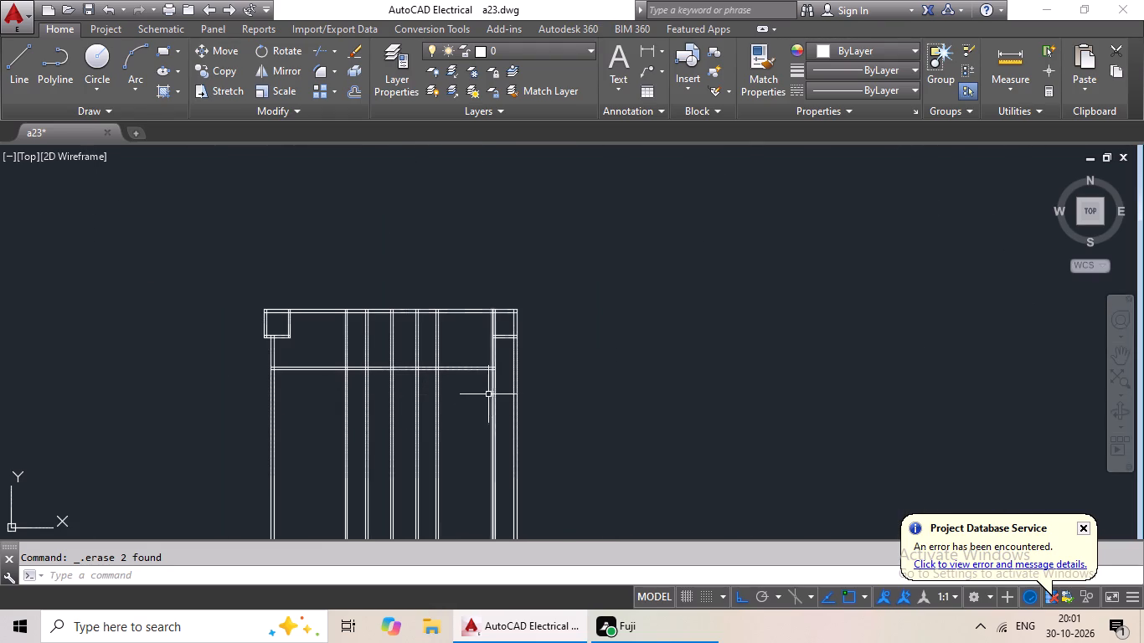
scroll(478, 394, "up", 1)
middle_click_drag(471, 391, 518, 373)
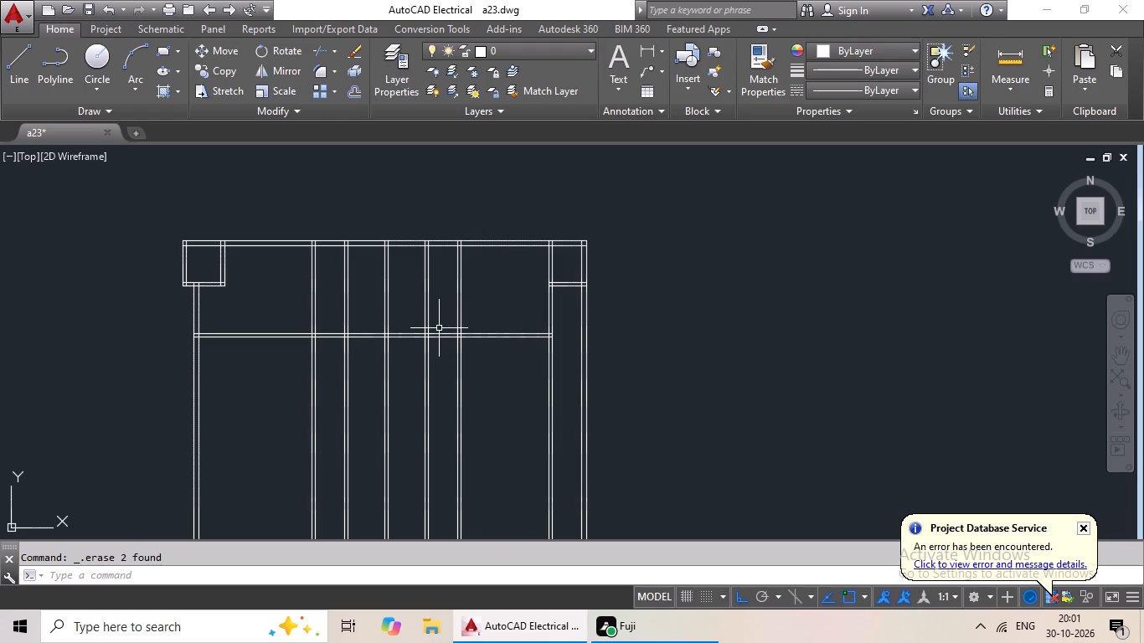
Trim the new horizontal partition across the bay between the fourth and fifth inner vertical partitions.
scroll(403, 356, "up", 1)
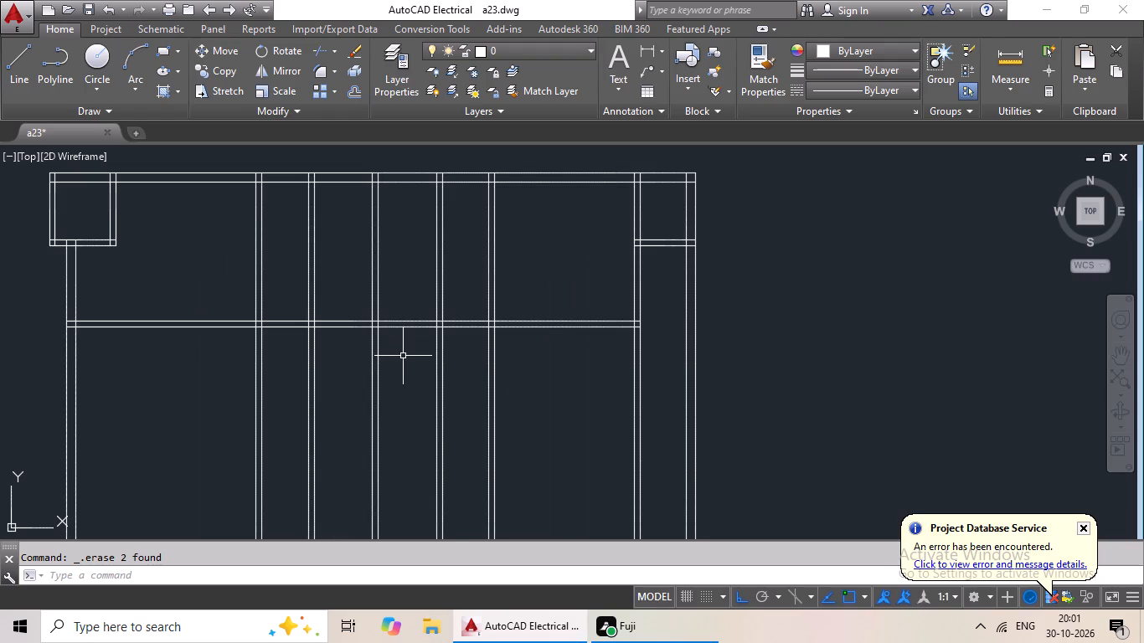
scroll(403, 356, "up", 1)
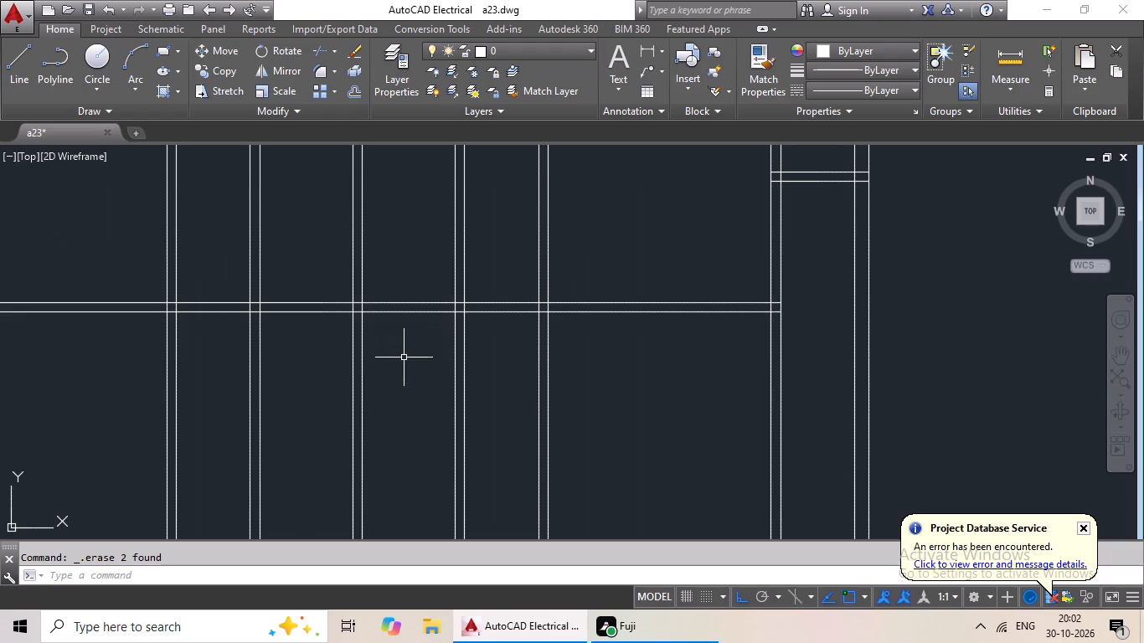
type("tr")
key("space")
key("space")
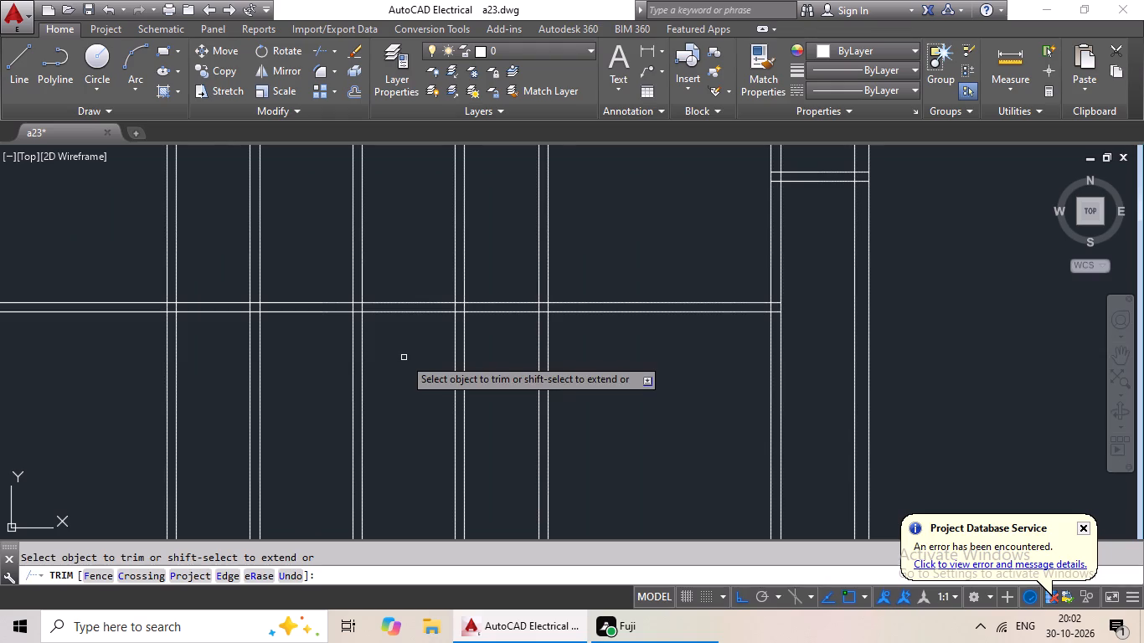
scroll(410, 339, "down", 2)
scroll(456, 322, "up", 3)
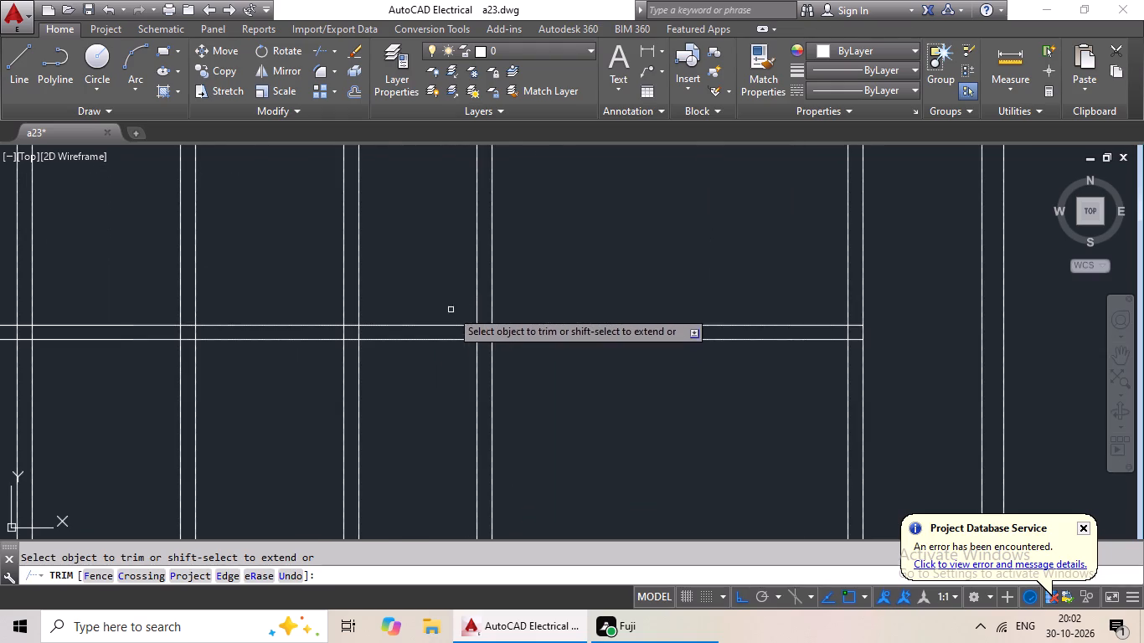
left_click_drag(445, 287, 419, 392)
left_click(419, 389)
Trim the same horizontal partition across the three bays between the first and fourth inner vertical partitions.
scroll(292, 280, "down", 4)
scroll(291, 272, "up", 2)
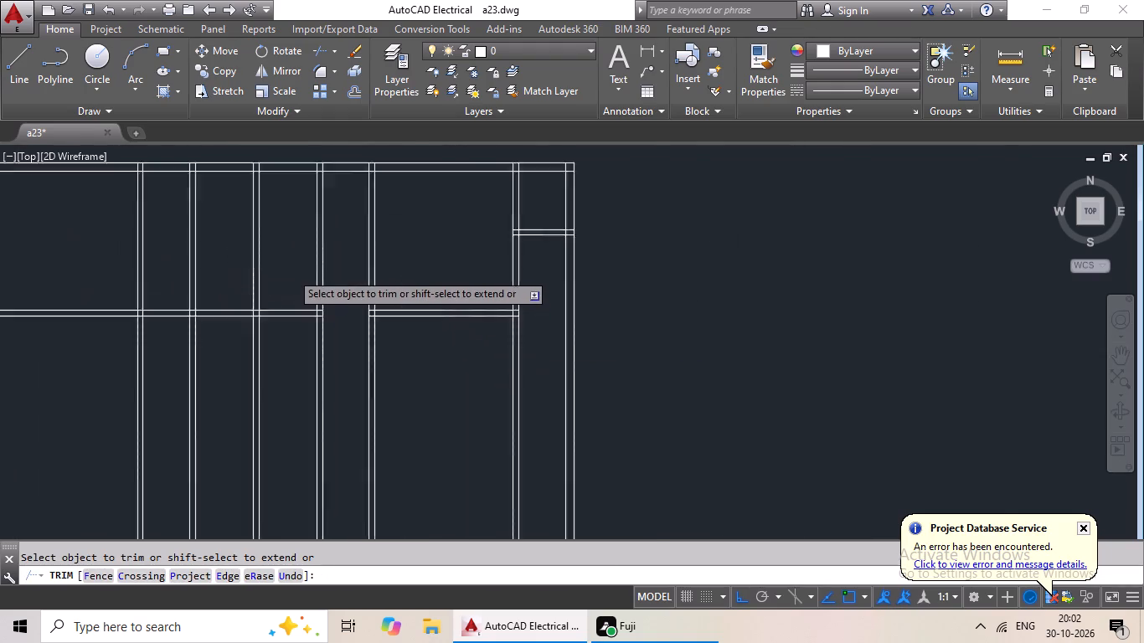
scroll(291, 272, "up", 1)
left_click_drag(289, 267, 265, 394)
left_click(268, 381)
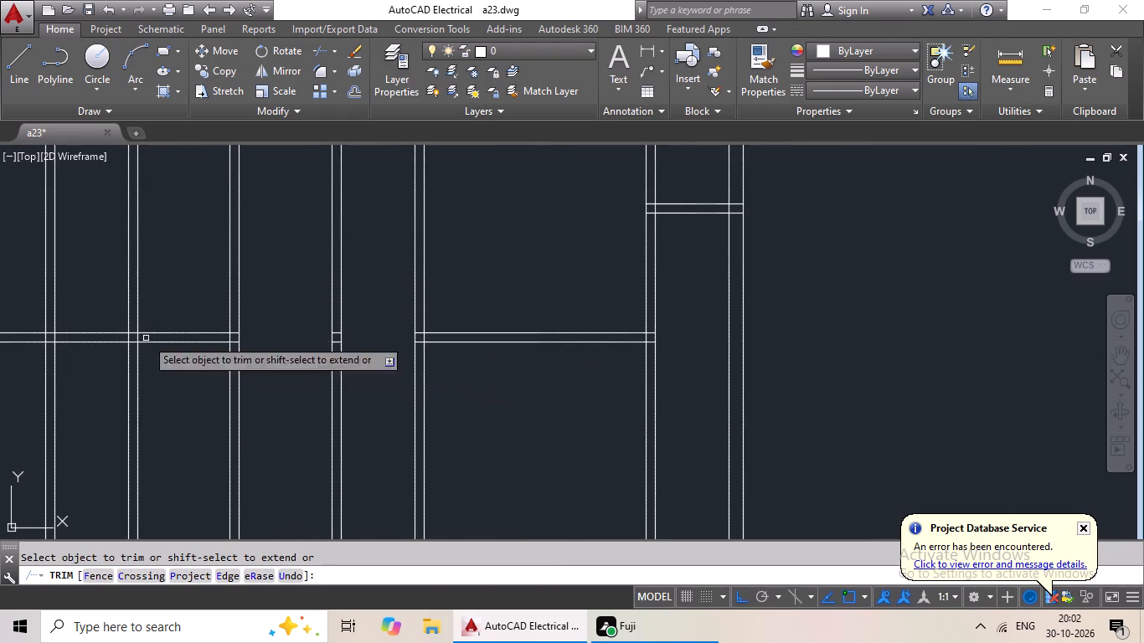
left_click_drag(174, 296, 164, 358)
left_click(164, 357)
left_click_drag(115, 307, 88, 394)
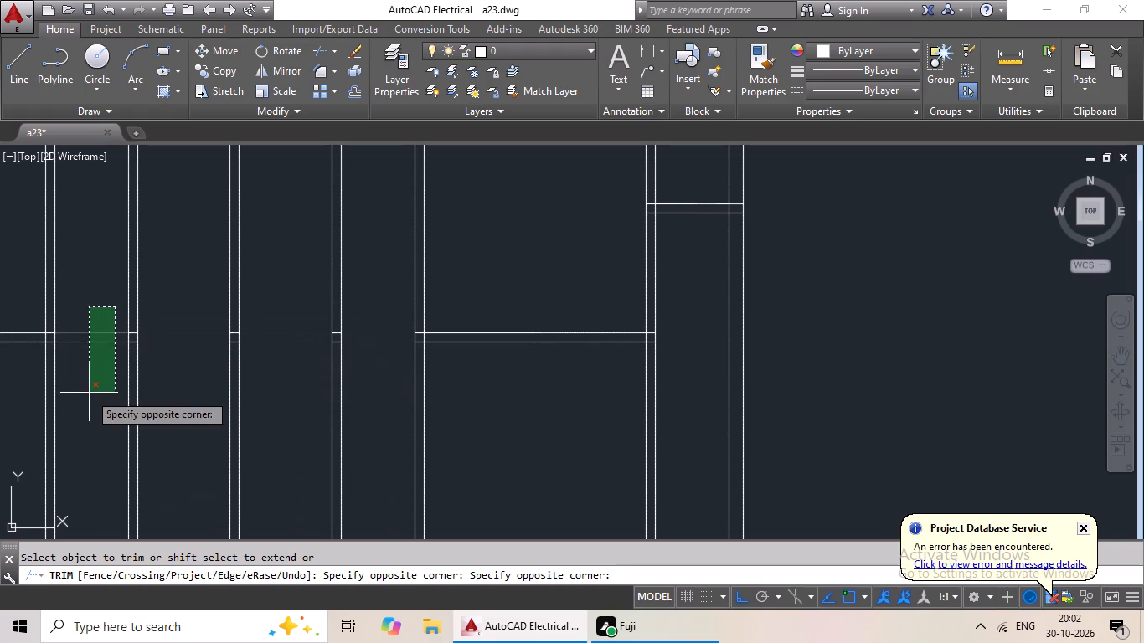
left_click(89, 392)
scroll(158, 351, "down", 3)
middle_click_drag(164, 350, 311, 378)
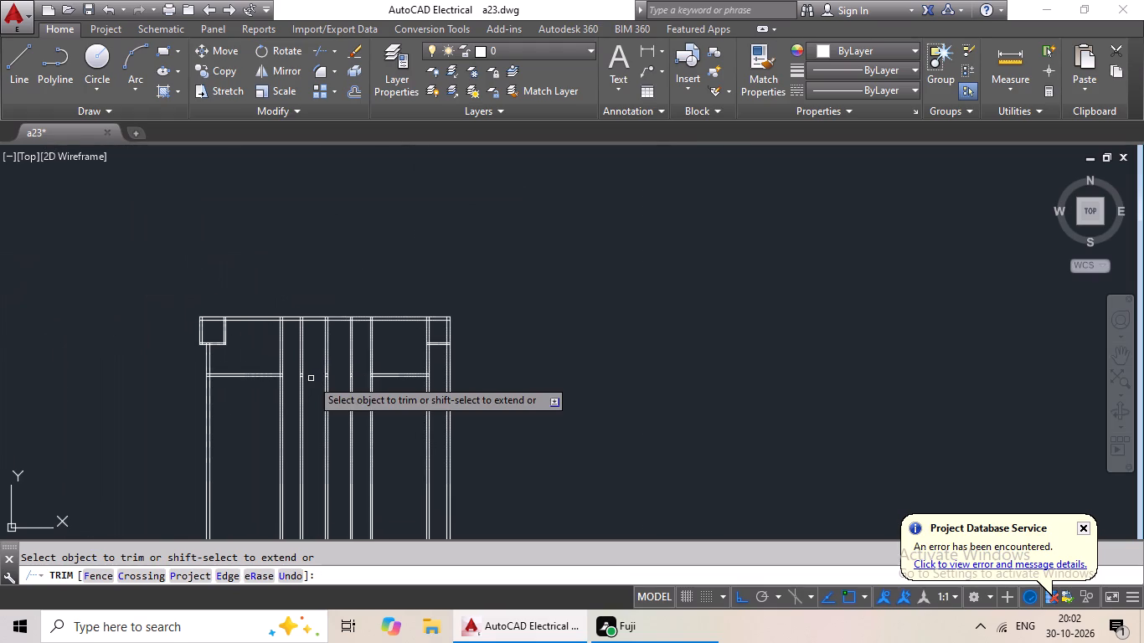
key("Escape")
key("Escape")
Erase the short leftover pieces of the horizontal partition inside the second, third and fourth vertical partition pairs.
scroll(369, 375, "up", 4)
scroll(281, 388, "up", 4)
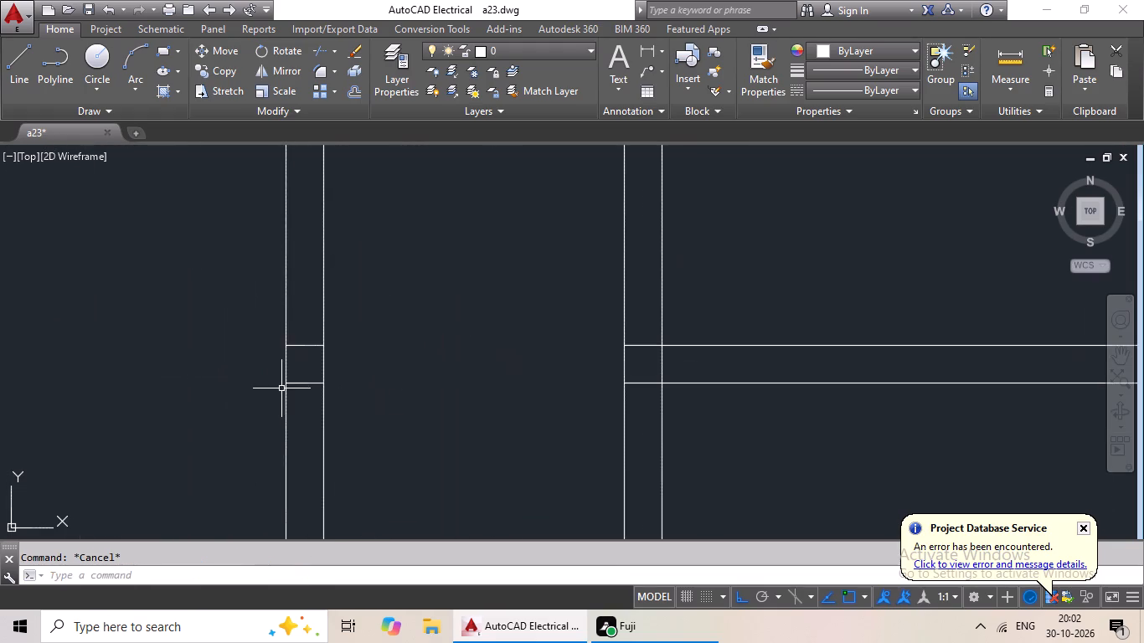
scroll(287, 374, "up", 4)
left_click_drag(389, 169, 321, 470)
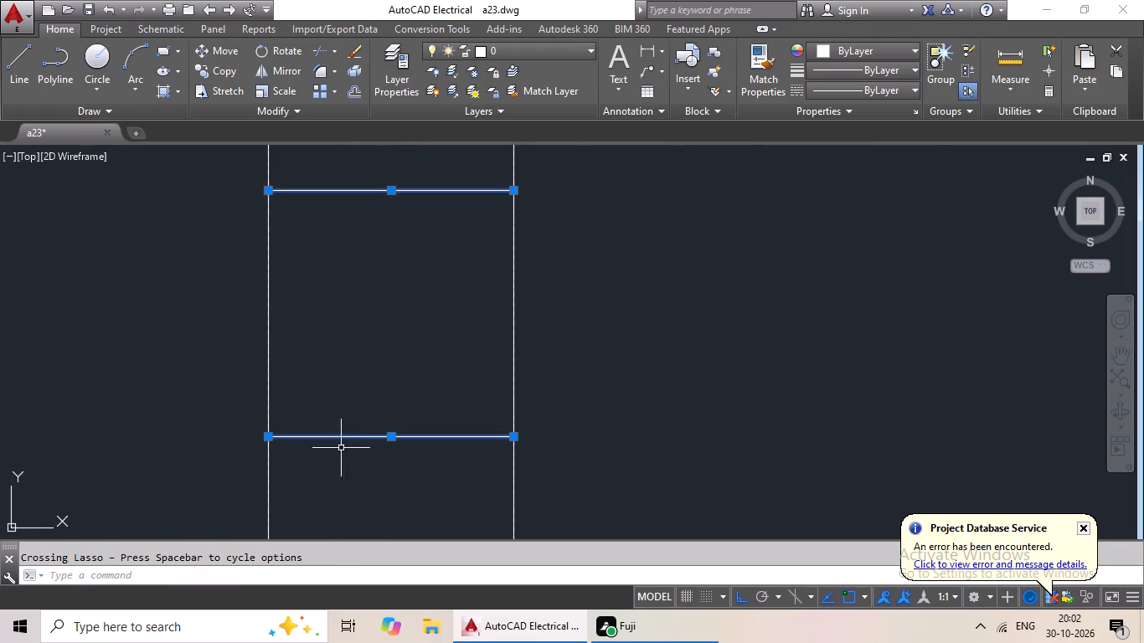
scroll(345, 445, "down", 5)
middle_click_drag(212, 435, 409, 384)
scroll(295, 388, "up", 5)
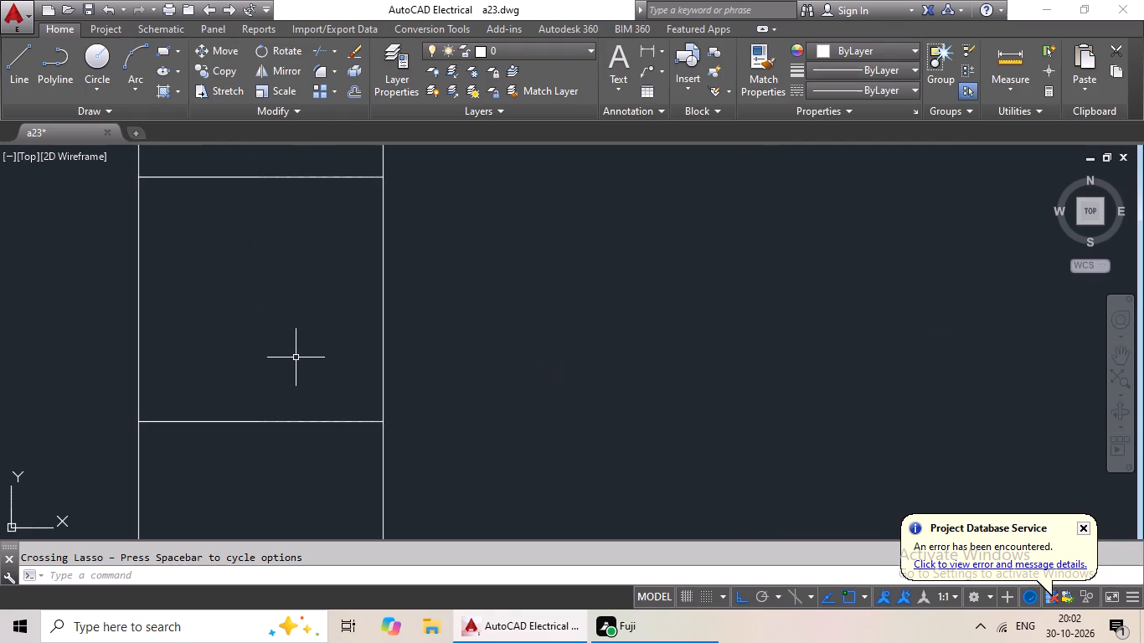
scroll(296, 286, "down", 2)
left_click_drag(284, 198, 264, 417)
scroll(283, 400, "down", 3)
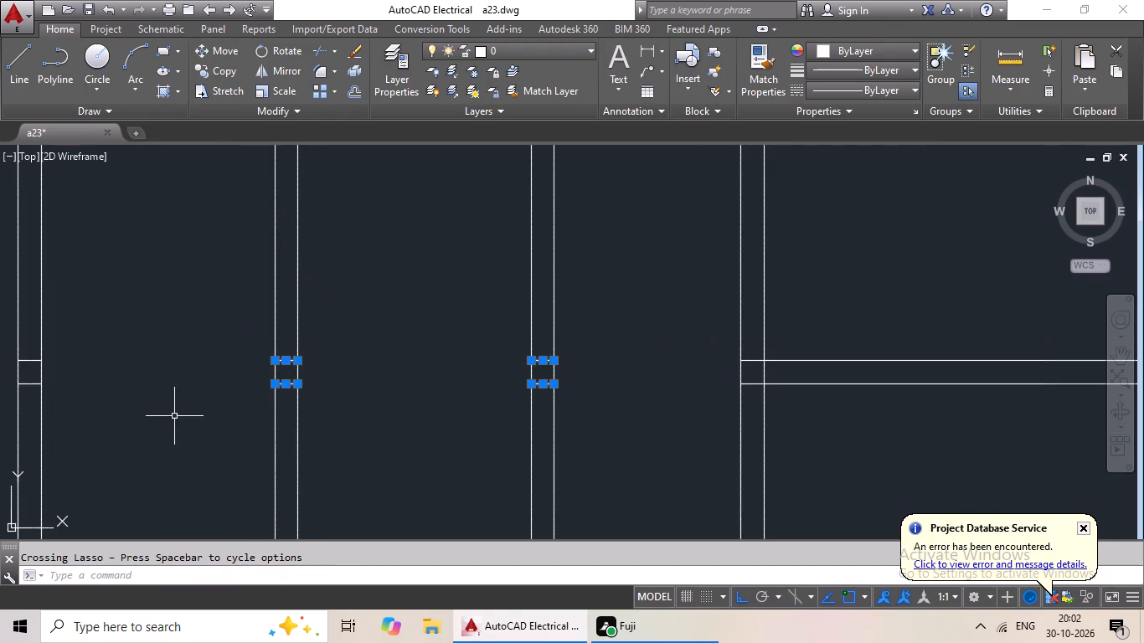
middle_click_drag(141, 412, 374, 378)
scroll(266, 336, "up", 4)
left_click_drag(258, 239, 225, 398)
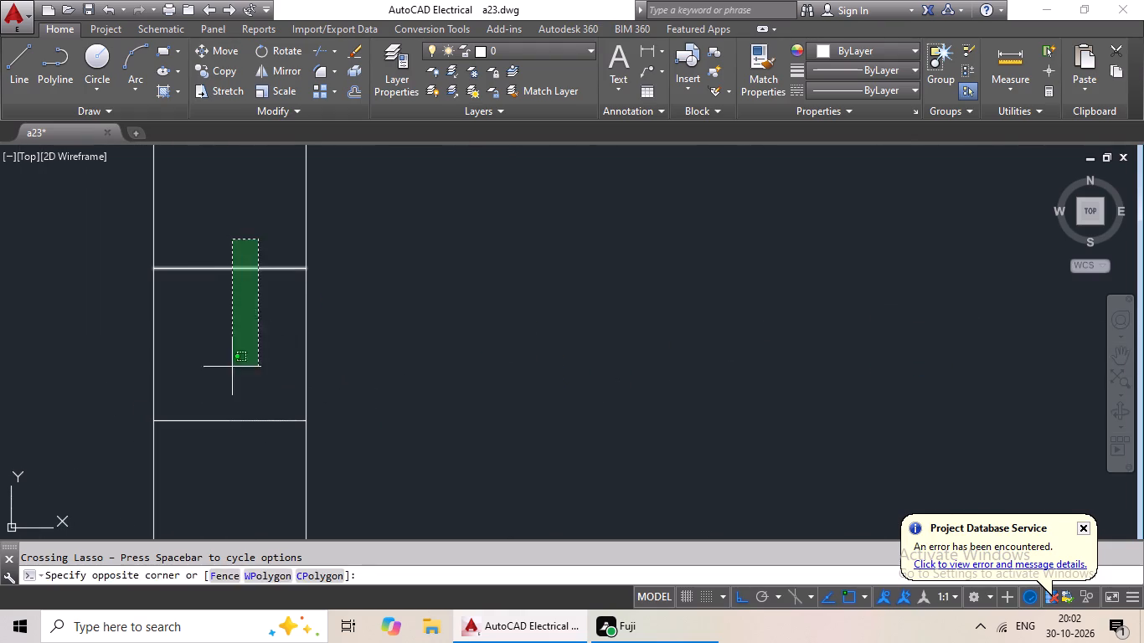
left_click_drag(225, 398, 203, 513)
scroll(256, 486, "down", 3)
middle_click_drag(174, 479, 495, 405)
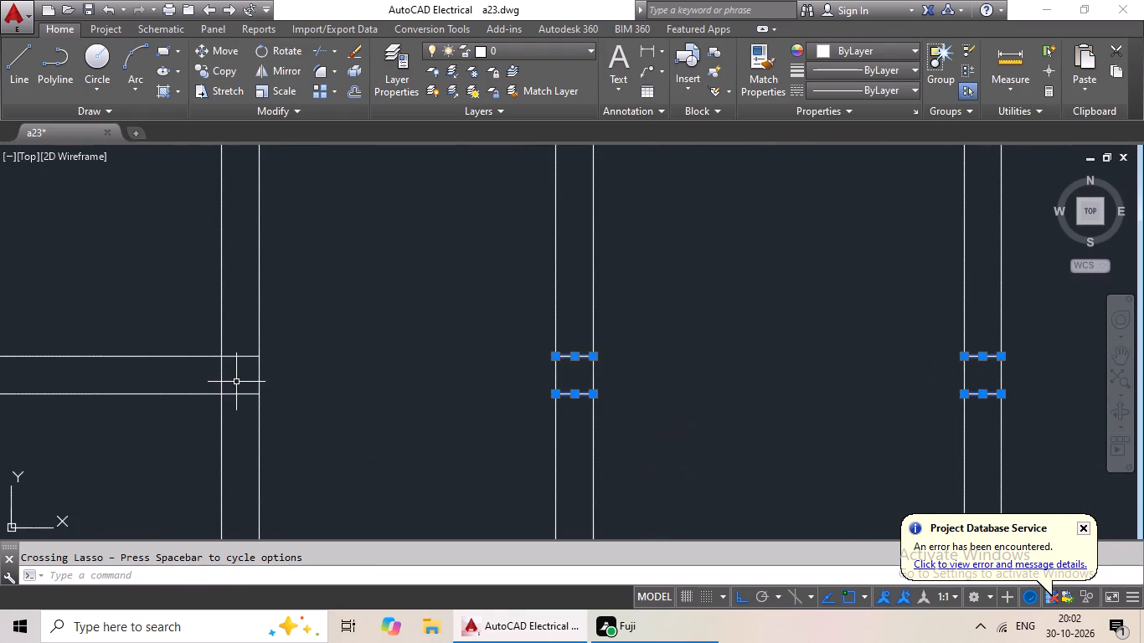
scroll(236, 382, "down", 5)
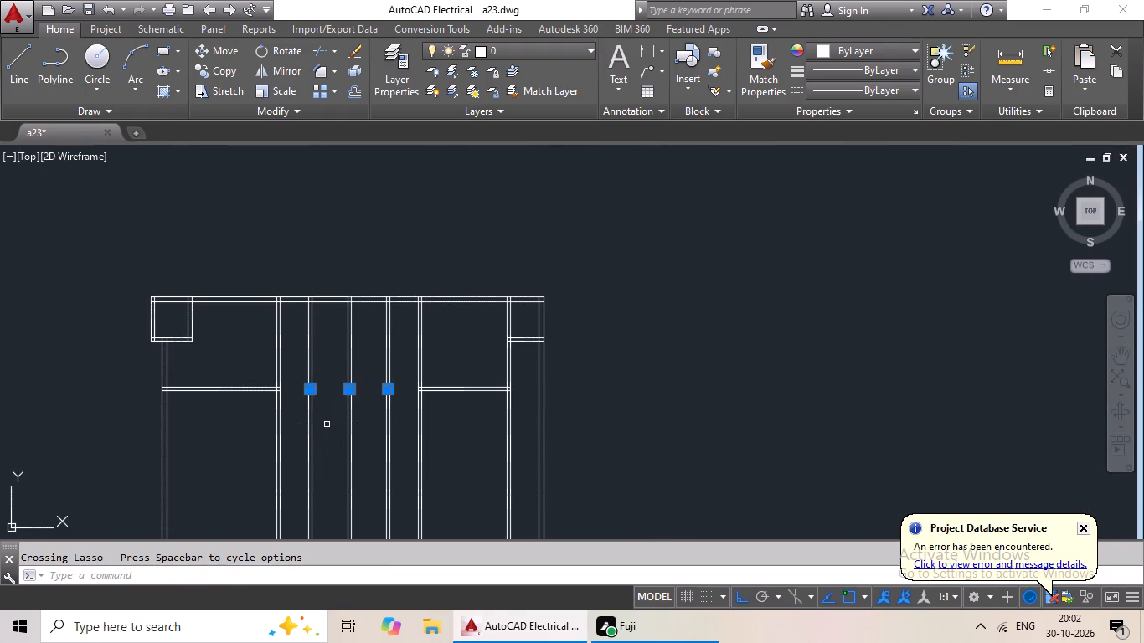
key("Delete")
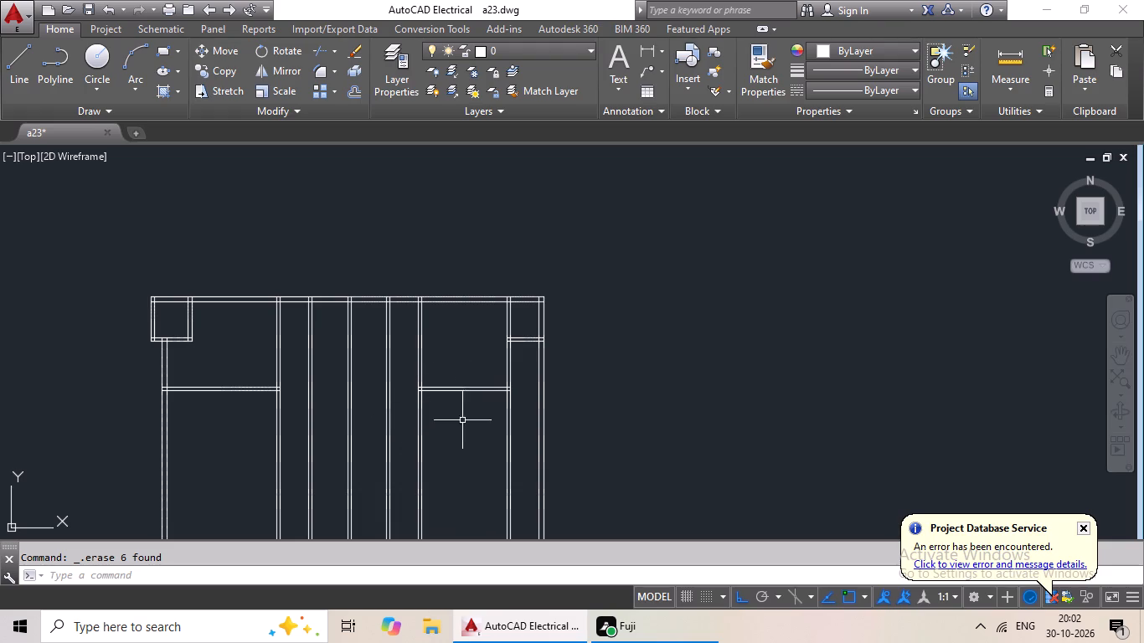
Examine the upper part of the plan around the middle vertical partitions and the two remaining horizontal partition segments.
scroll(436, 355, "up", 3)
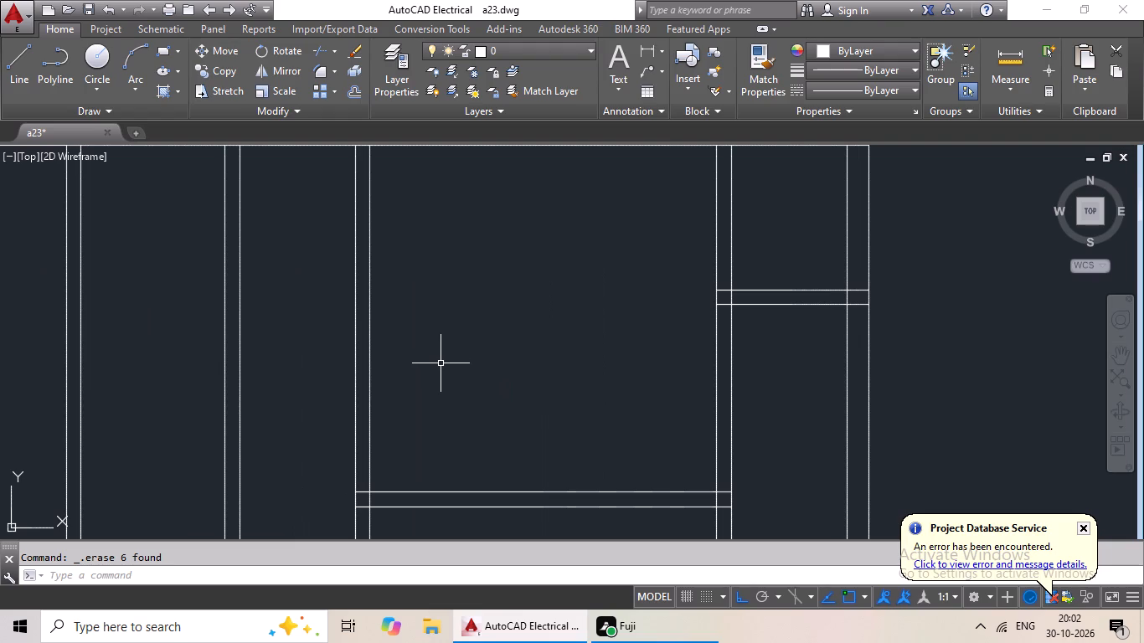
scroll(441, 363, "down", 1)
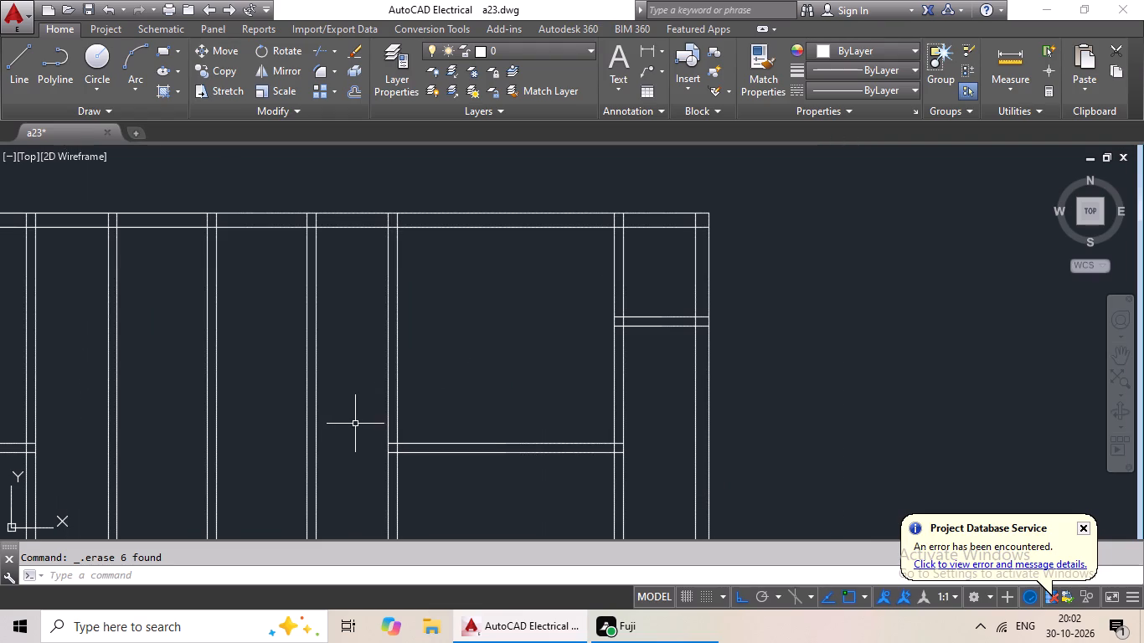
scroll(477, 296, "down", 2)
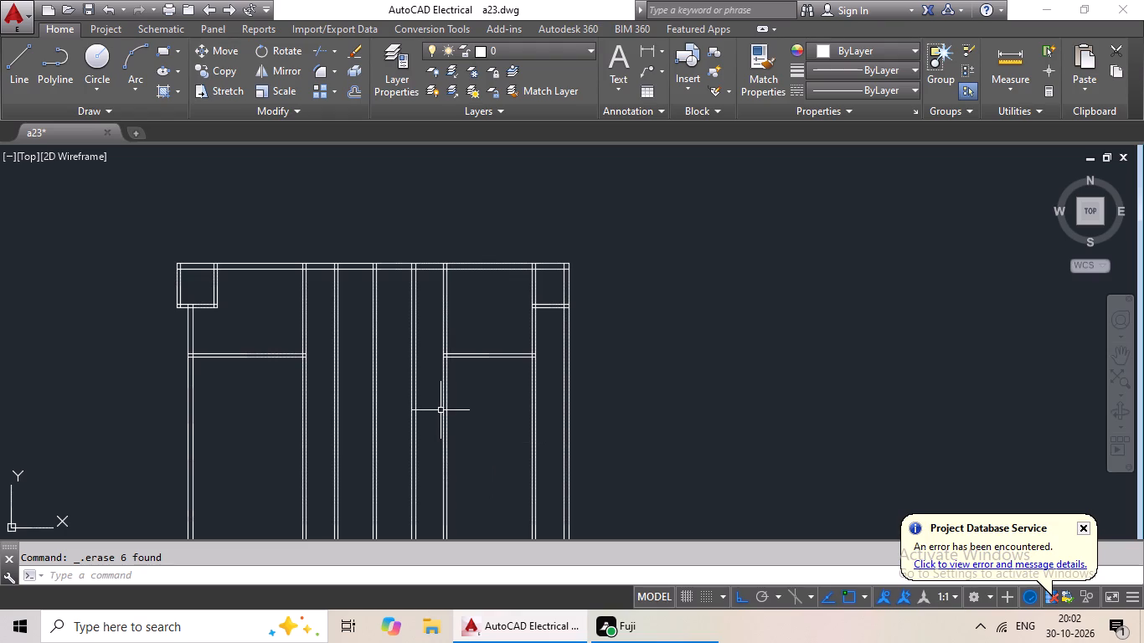
scroll(423, 414, "up", 3)
scroll(428, 405, "down", 2)
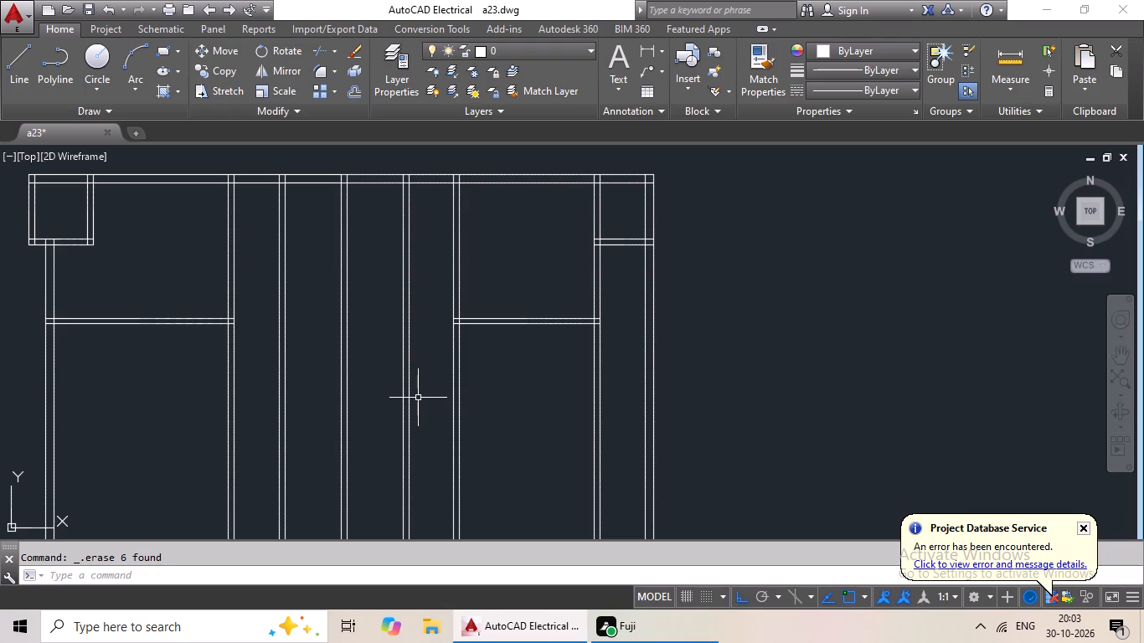
scroll(410, 302, "up", 1)
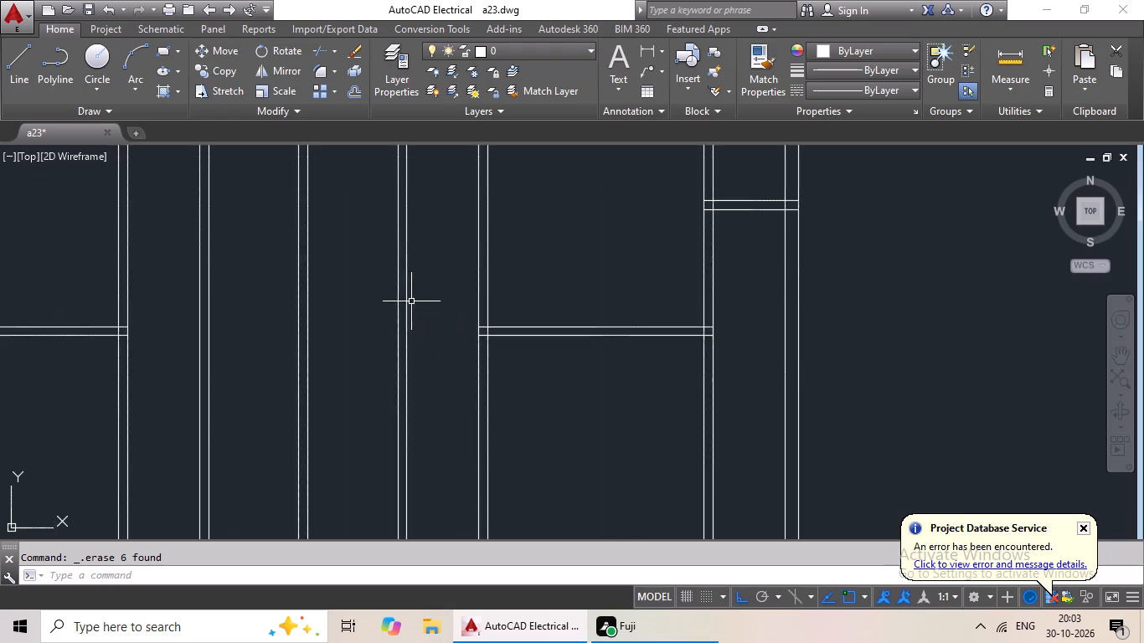
scroll(411, 301, "up", 1)
scroll(436, 294, "down", 2)
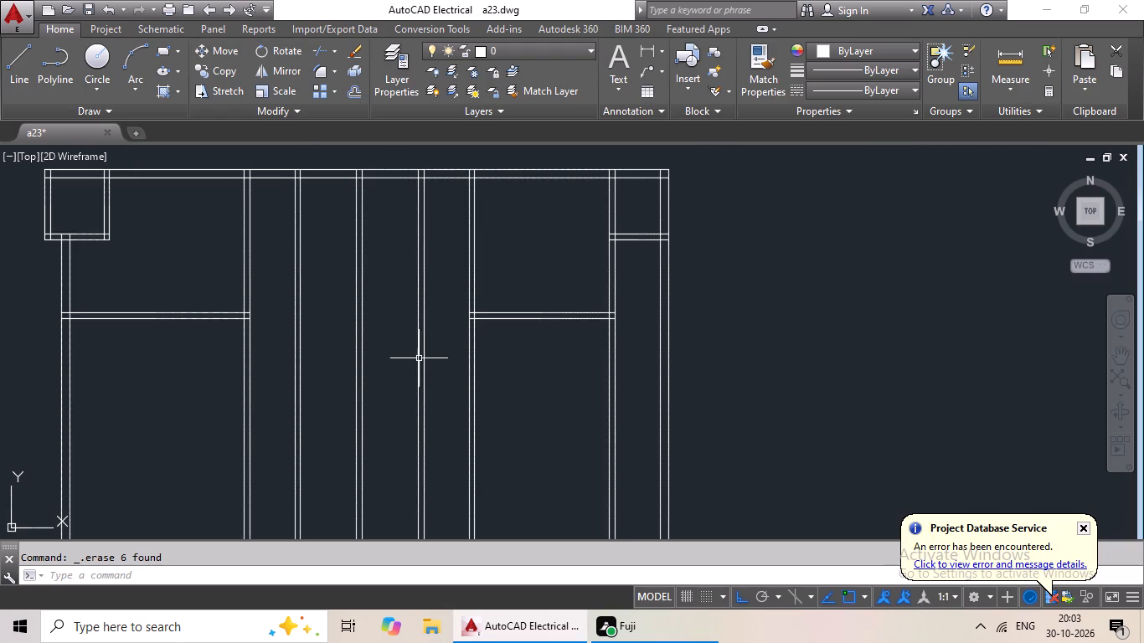
scroll(394, 326, "up", 2)
scroll(394, 326, "down", 3)
middle_click_drag(393, 326, 350, 407)
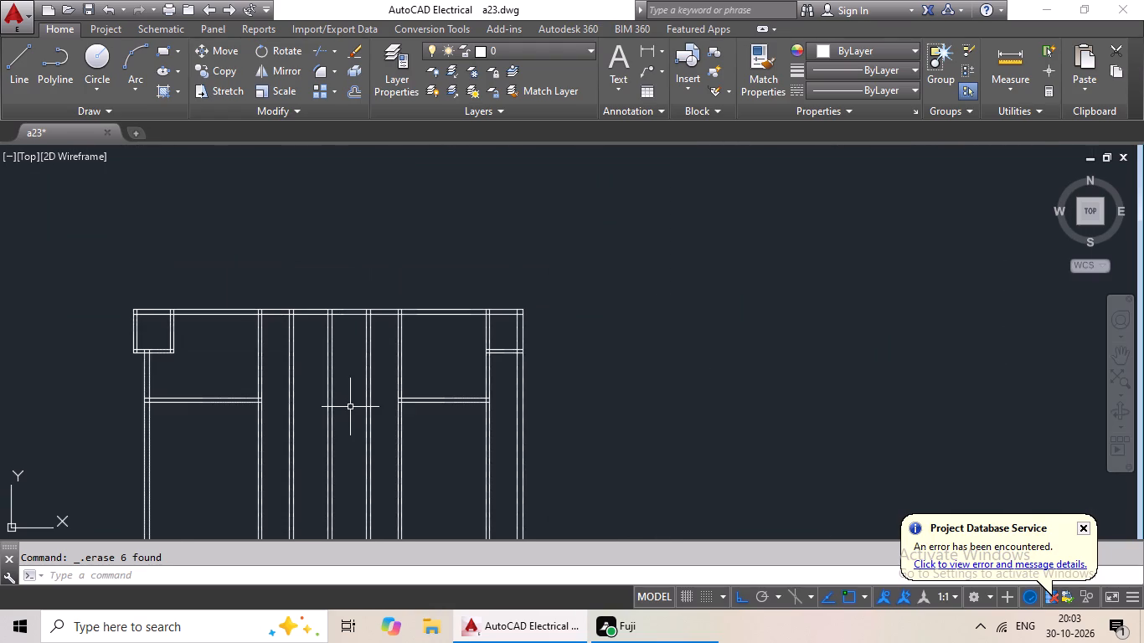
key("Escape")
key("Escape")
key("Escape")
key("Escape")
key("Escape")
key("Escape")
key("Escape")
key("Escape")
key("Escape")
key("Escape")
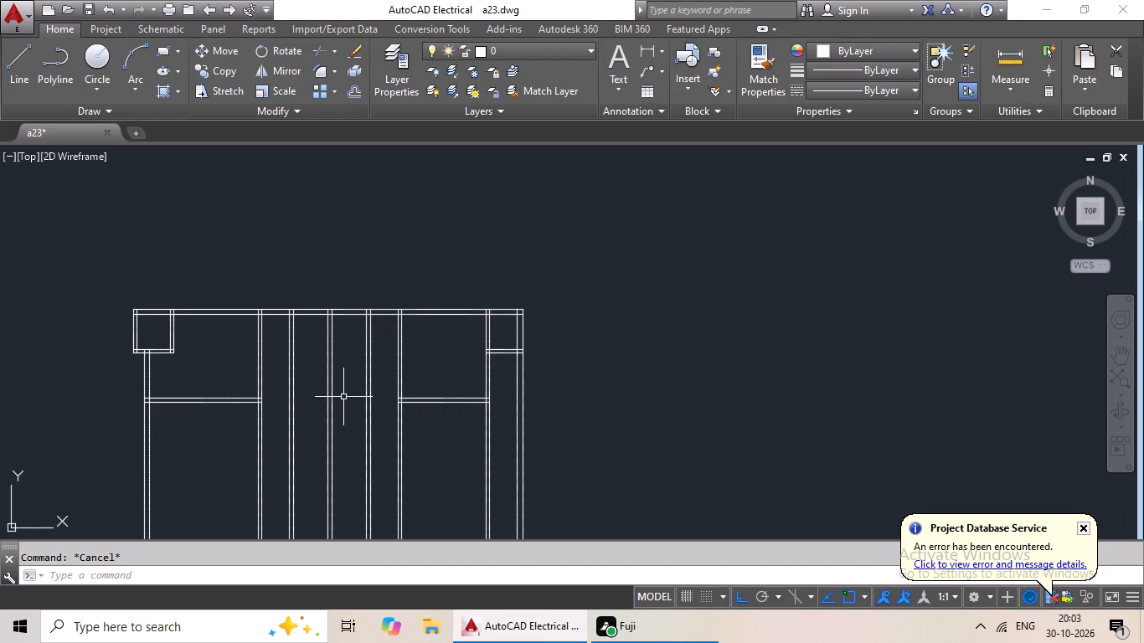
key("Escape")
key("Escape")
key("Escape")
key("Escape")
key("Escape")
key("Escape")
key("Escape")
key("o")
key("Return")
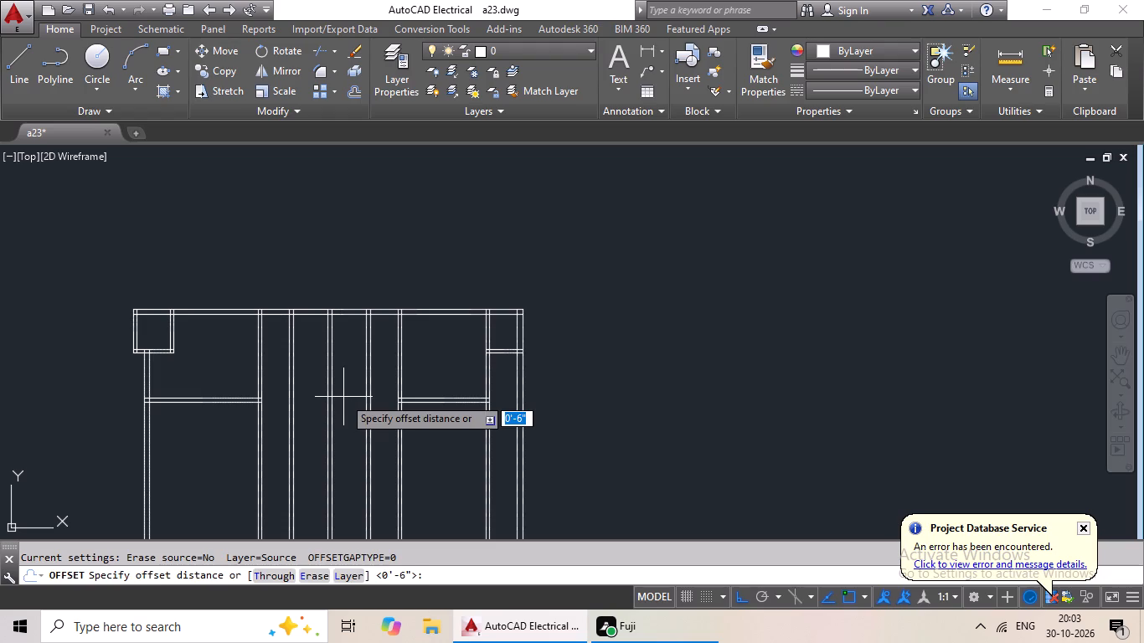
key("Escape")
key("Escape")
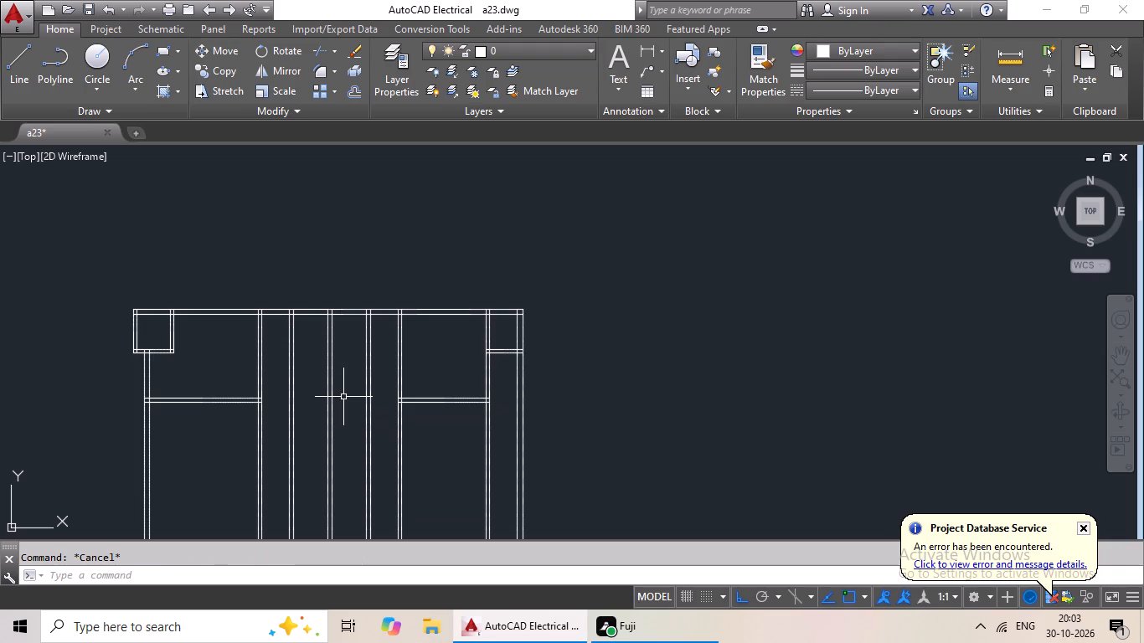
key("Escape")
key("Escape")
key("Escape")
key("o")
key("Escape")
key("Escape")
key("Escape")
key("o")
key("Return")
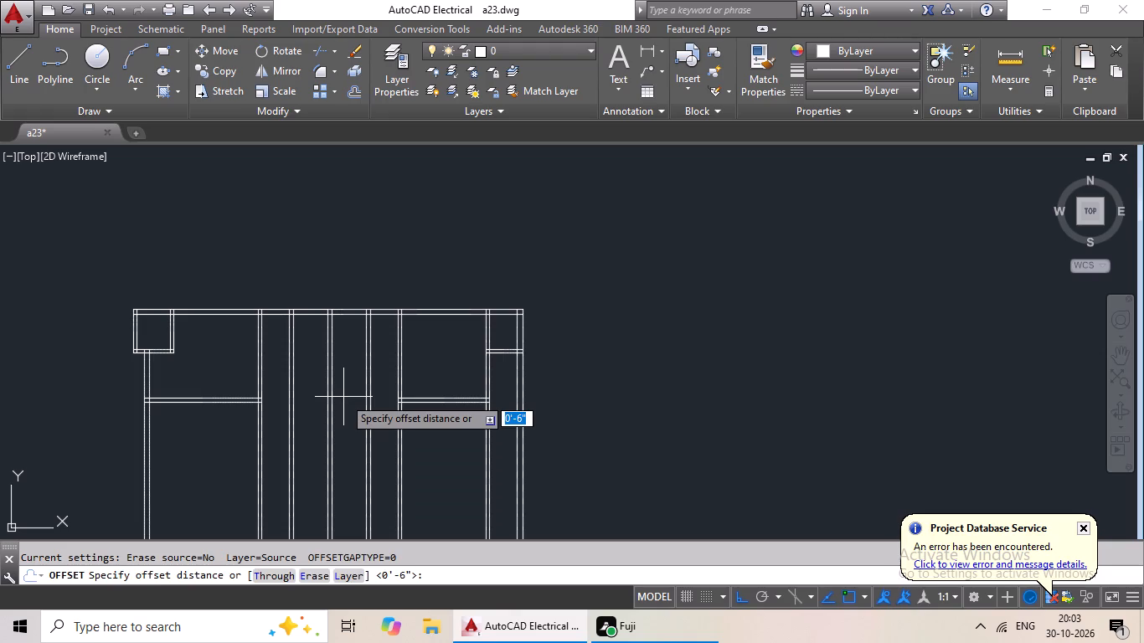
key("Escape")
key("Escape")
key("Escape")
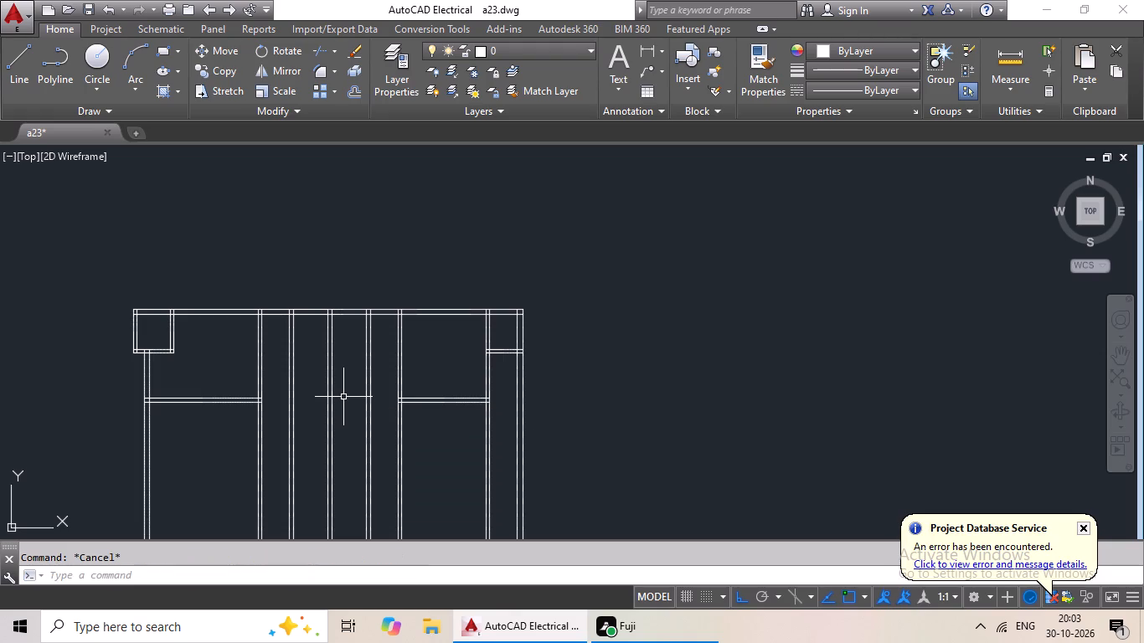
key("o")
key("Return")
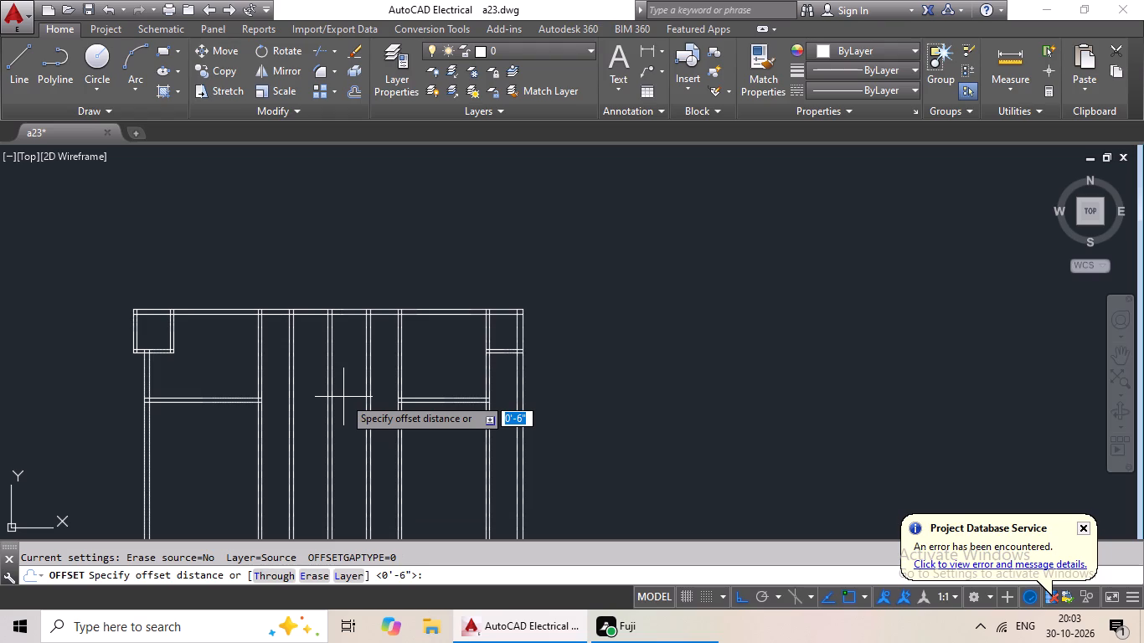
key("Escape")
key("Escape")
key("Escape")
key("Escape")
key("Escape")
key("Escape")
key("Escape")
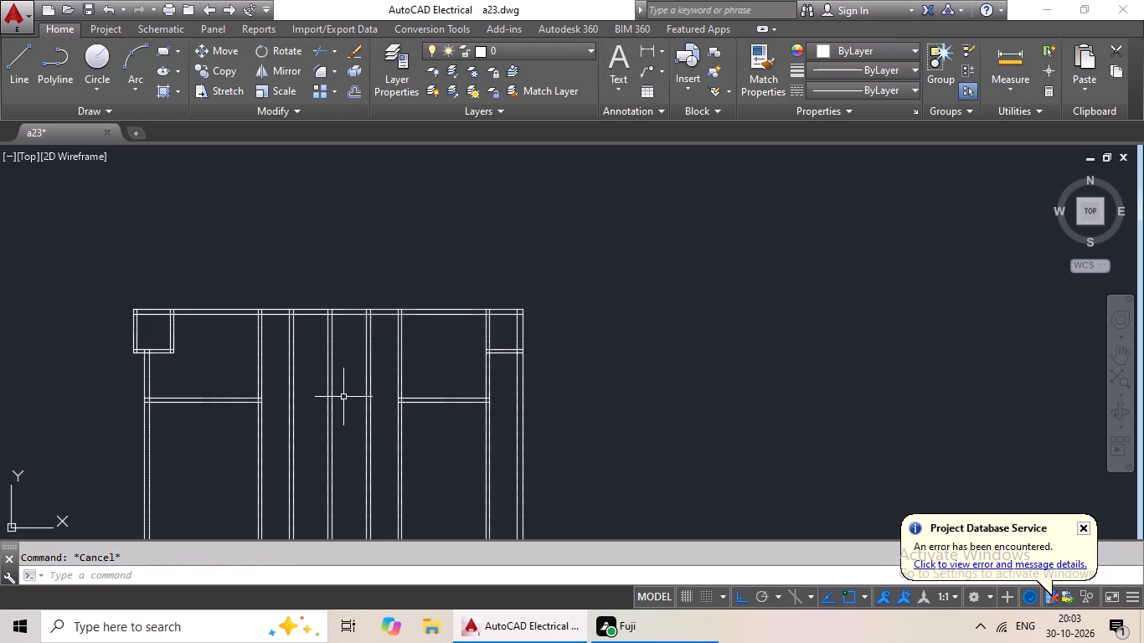
Offset the inner line of the top outer wall 7' downward into the plan.
key("o")
key("Return")
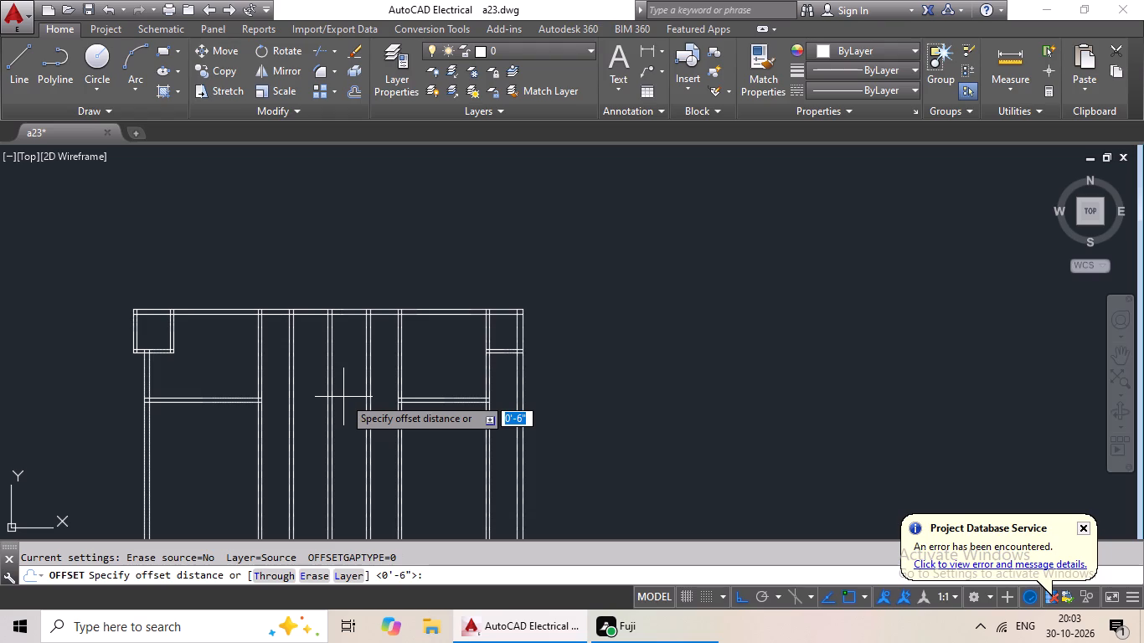
type("7'")
key("Return")
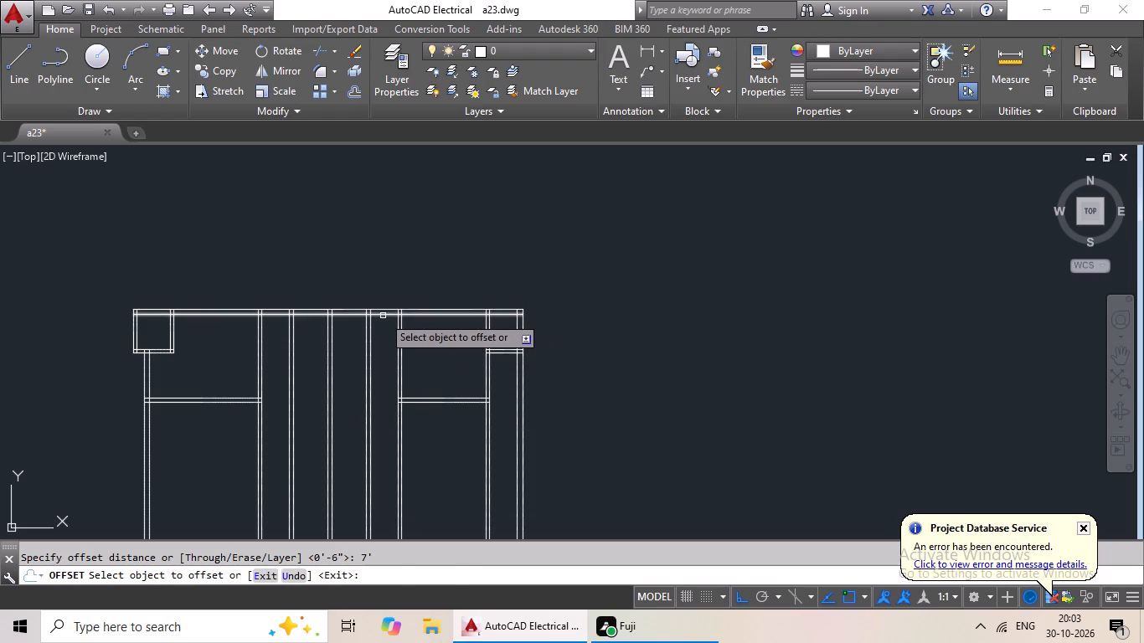
left_click_drag(383, 316, 381, 328)
left_click(368, 370)
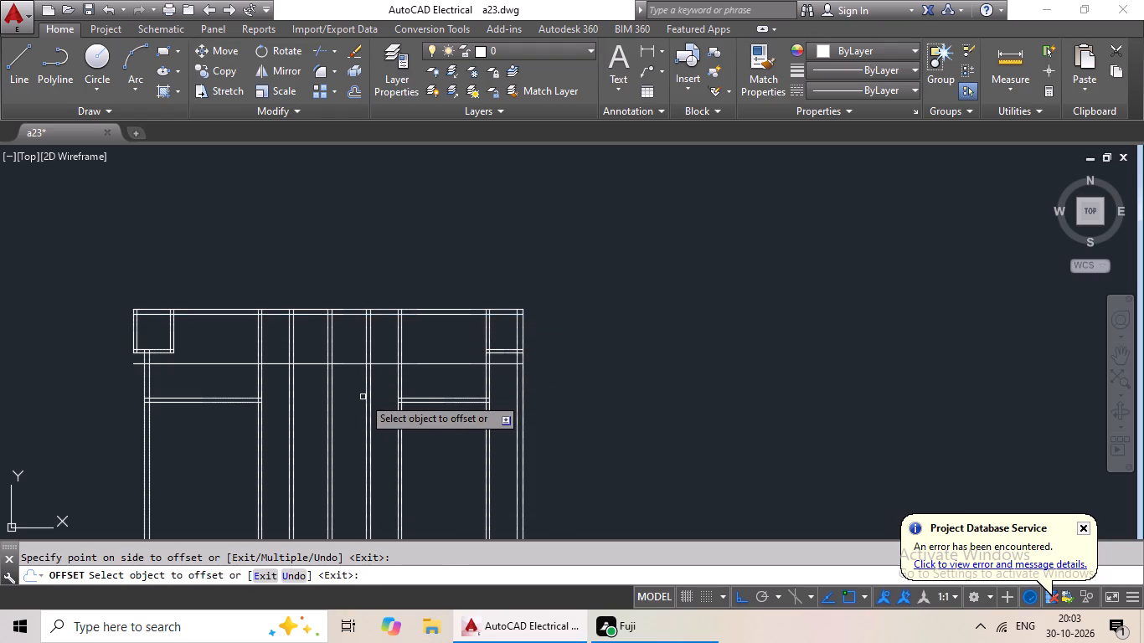
key("Escape")
key("Escape")
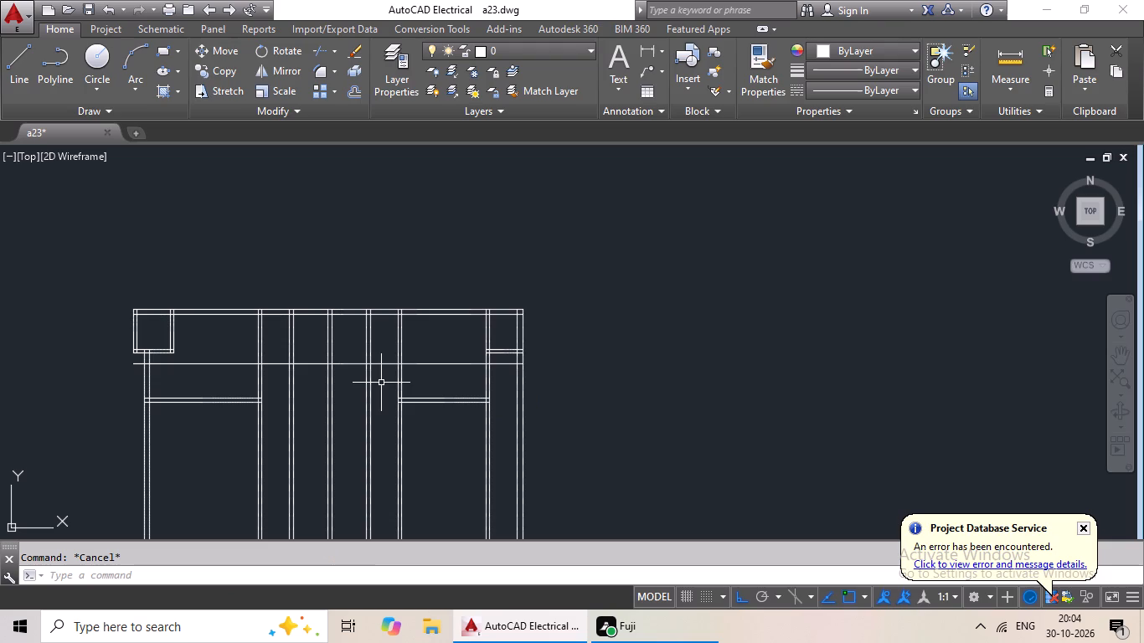
key("Escape")
Offset the new horizontal line 6" downward to form a partition pair.
key("o")
key("Return")
type("6\"")
key("Return")
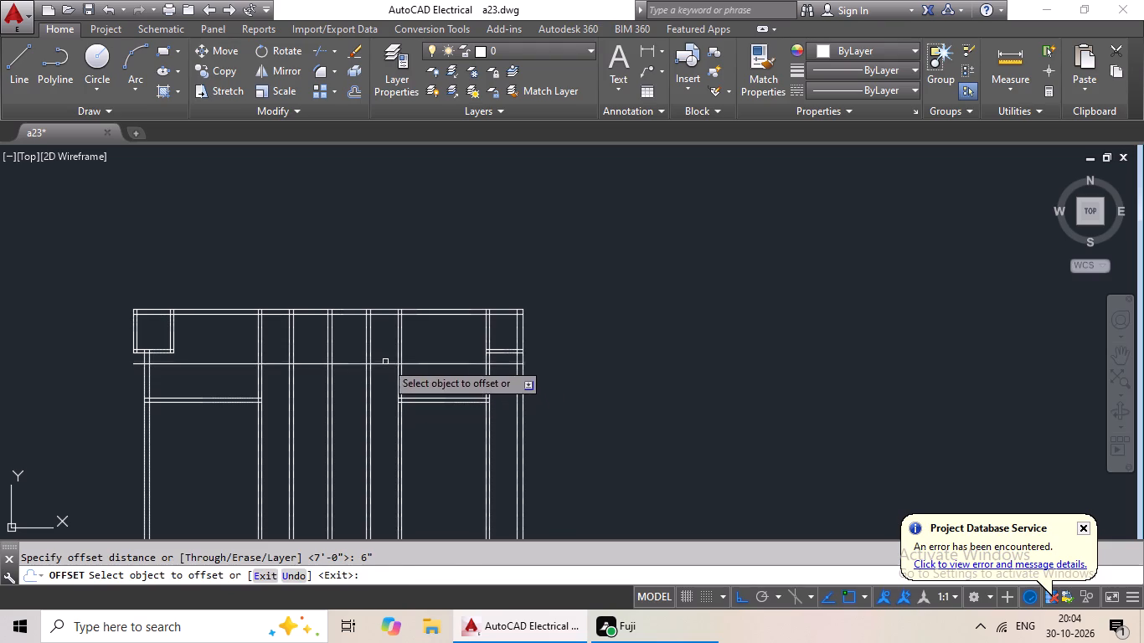
left_click_drag(385, 362, 384, 371)
left_click(379, 396)
key("Escape")
key("Escape")
key("Escape")
key("Escape")
key("Escape")
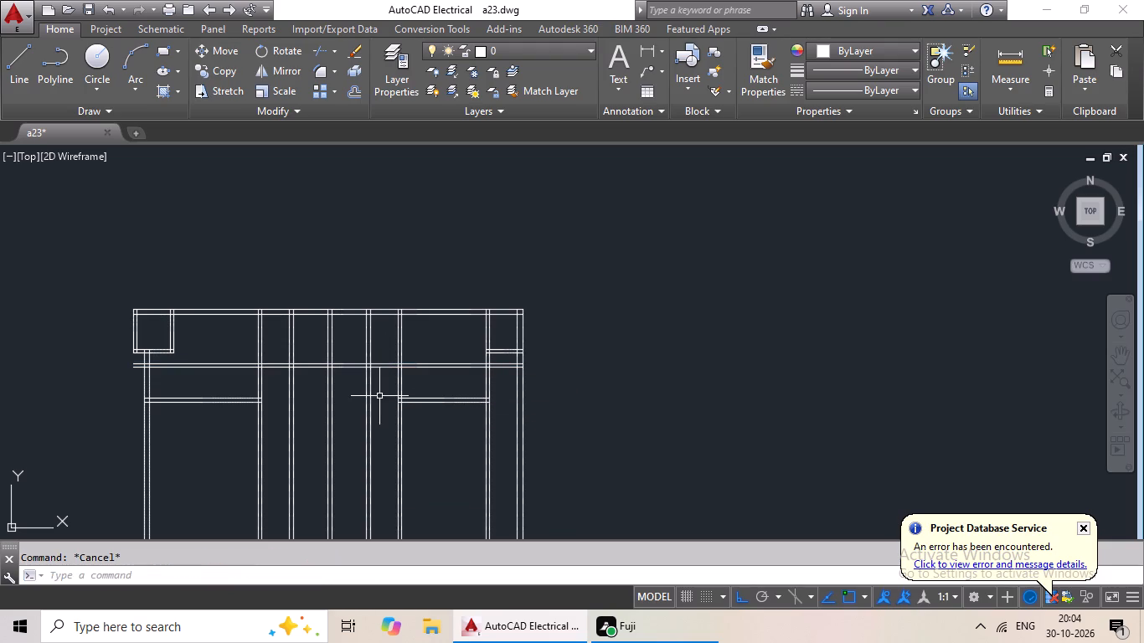
Trim the new horizontal partition between the fifth inner vertical partition and the right outer wall, across both bays.
type("tr")
key("space")
key("space")
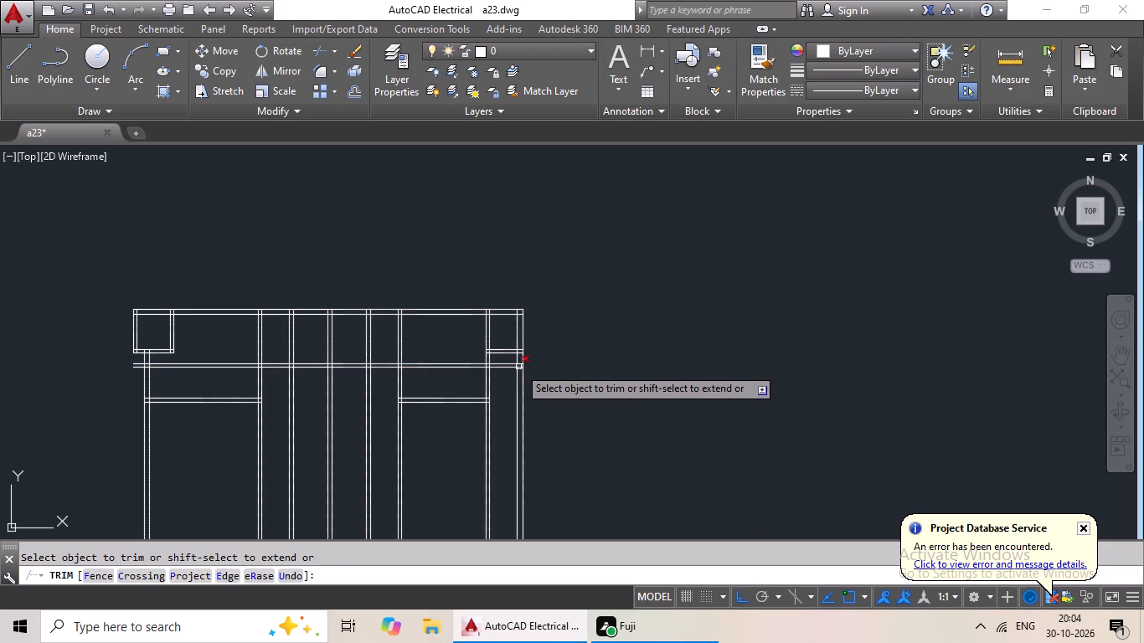
scroll(519, 367, "up", 5)
left_click_drag(481, 341, 410, 465)
left_click(410, 465)
scroll(422, 435, "down", 3)
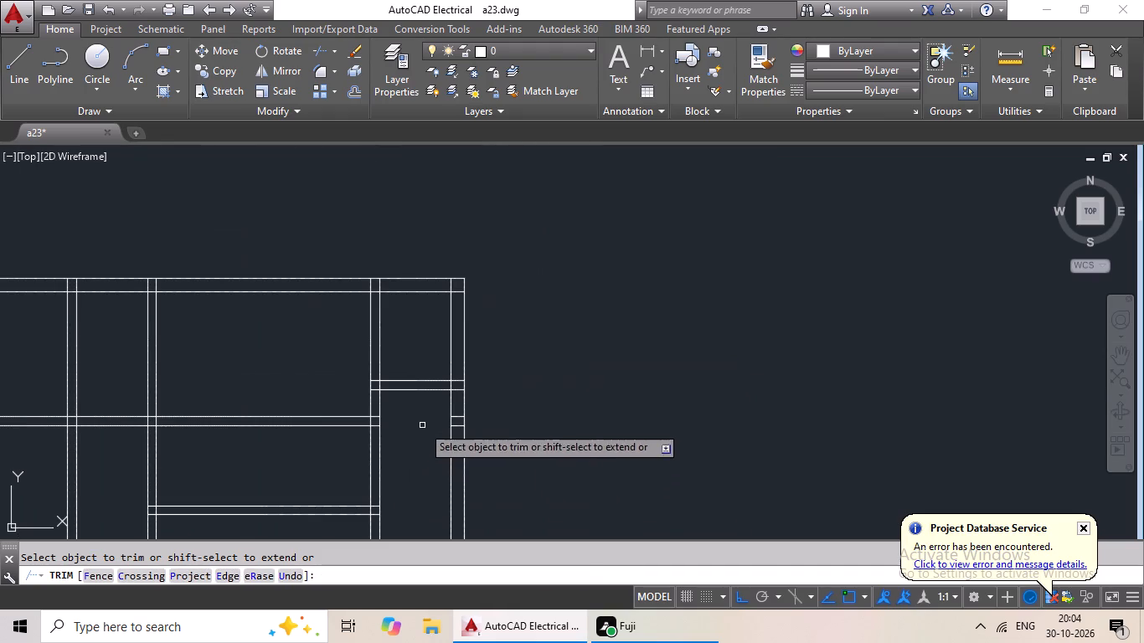
middle_click_drag(200, 381, 360, 314)
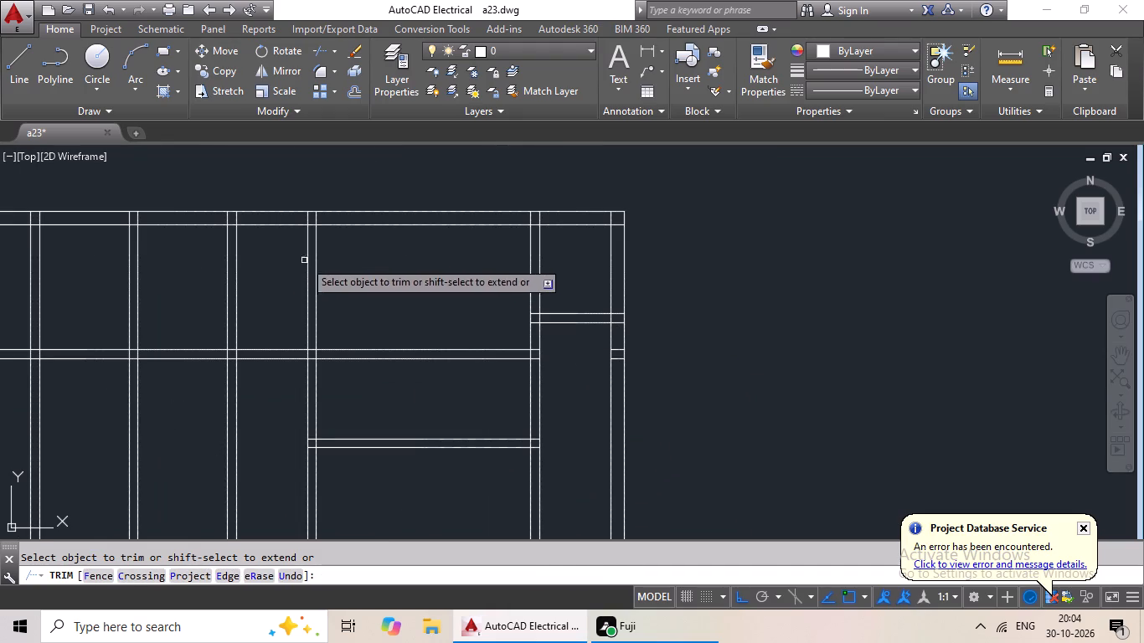
left_click_drag(458, 288, 407, 400)
left_click(405, 398)
scroll(428, 356, "down", 1)
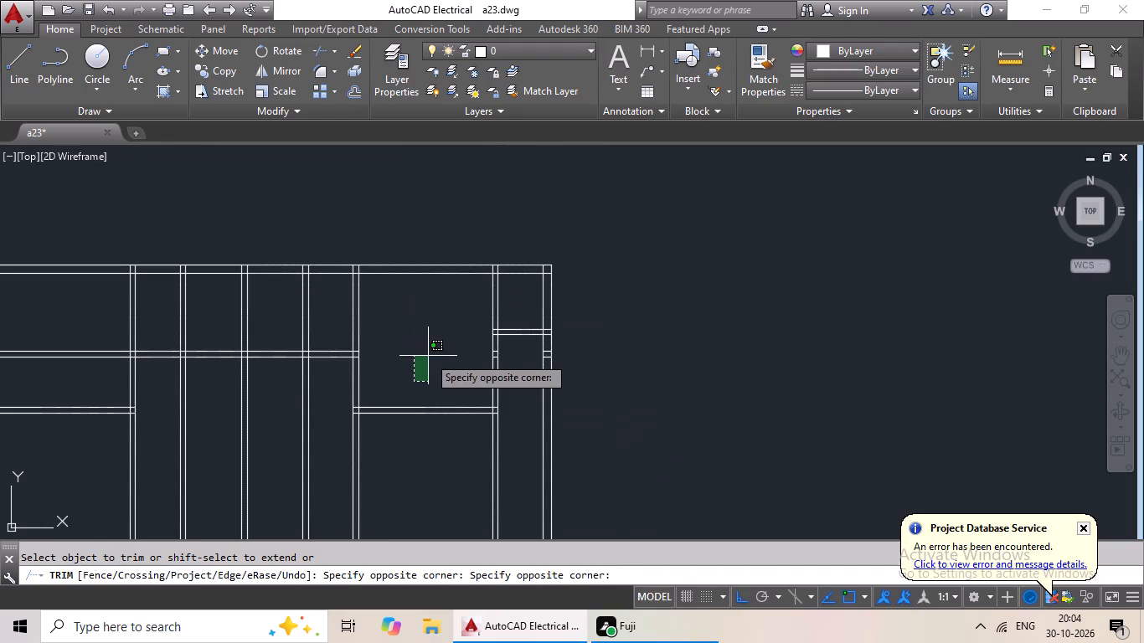
left_click(438, 342)
key("Escape")
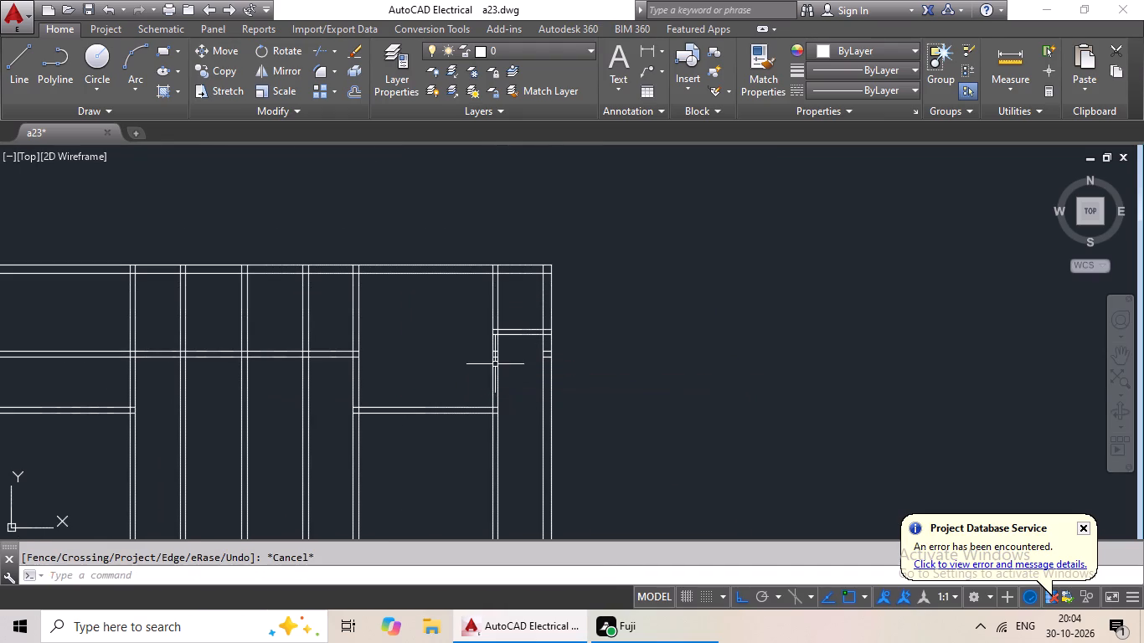
Erase the short leftover pieces of the horizontal partition inside the right outer wall and the sixth vertical partition pair.
scroll(550, 359, "up", 3)
left_click_drag(539, 313, 520, 405)
left_click(520, 405)
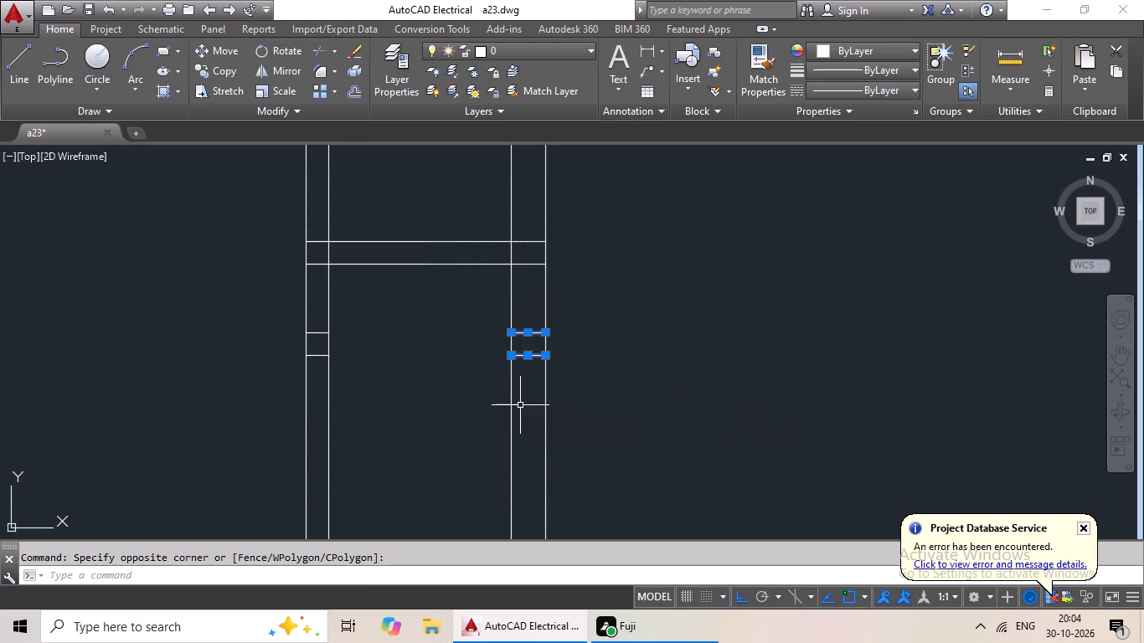
key("Delete")
scroll(315, 347, "up", 4)
left_click_drag(335, 233, 299, 418)
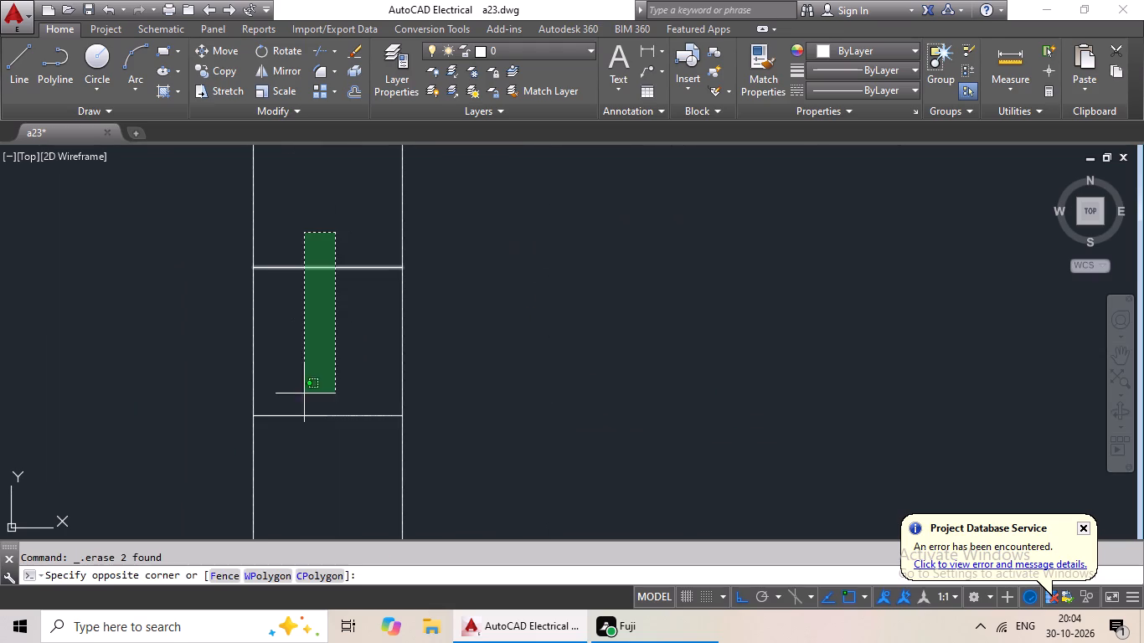
left_click_drag(299, 418, 291, 462)
left_click(290, 463)
key("Delete")
scroll(332, 437, "down", 5)
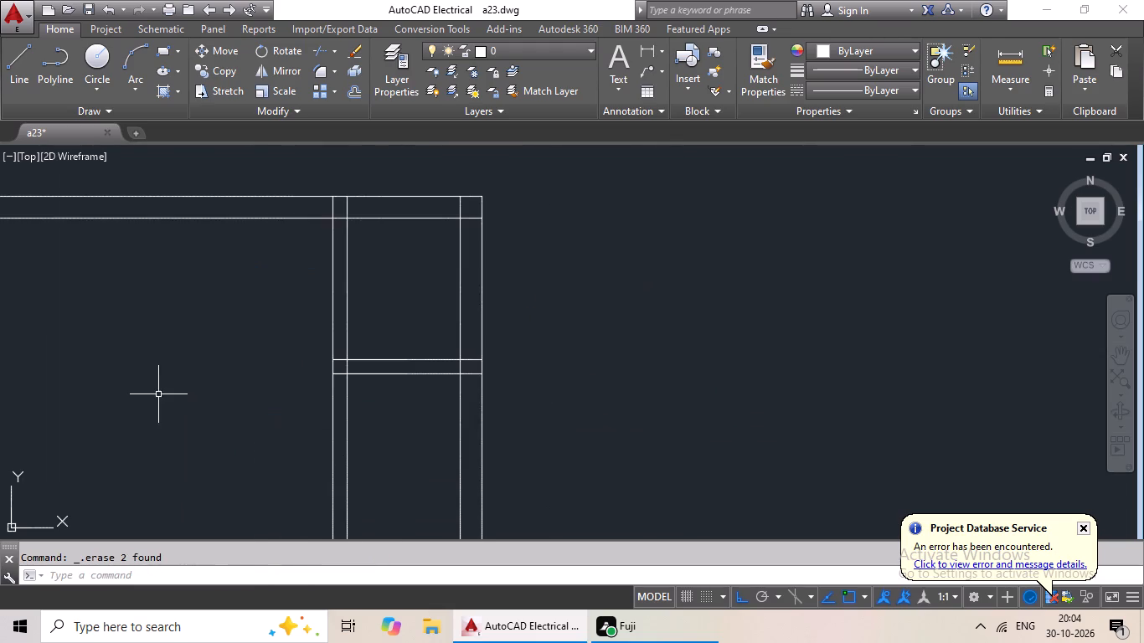
Trim the new horizontal partition across the bay between the third and fourth inner vertical partitions.
middle_click_drag(158, 391, 688, 351)
scroll(539, 361, "down", 2)
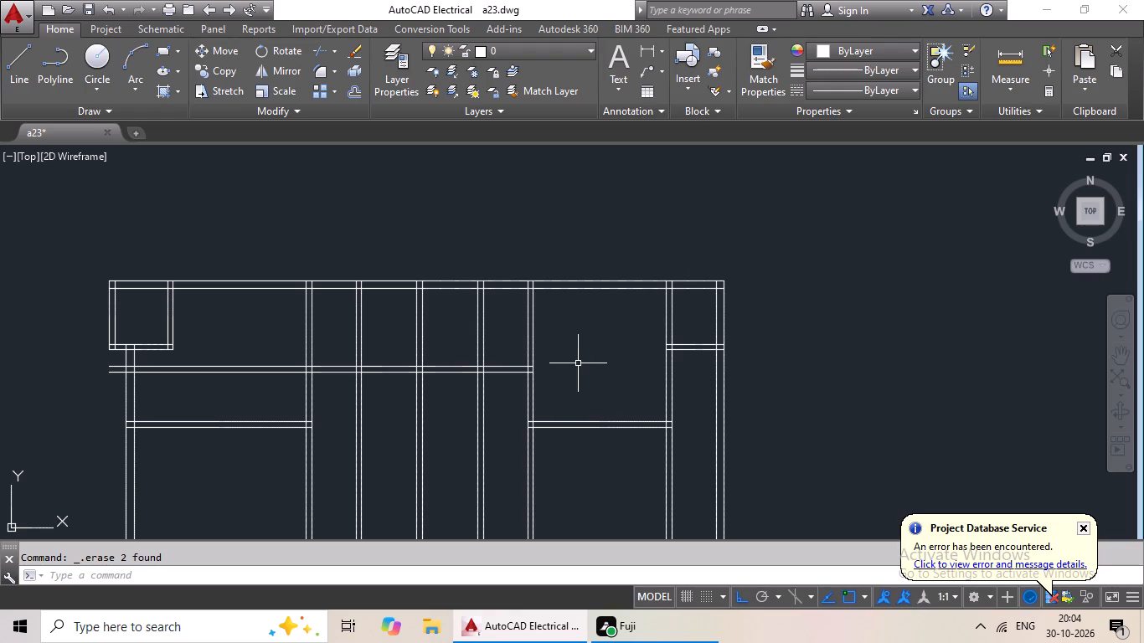
type("tr")
key("space")
key("space")
scroll(466, 359, "up", 2)
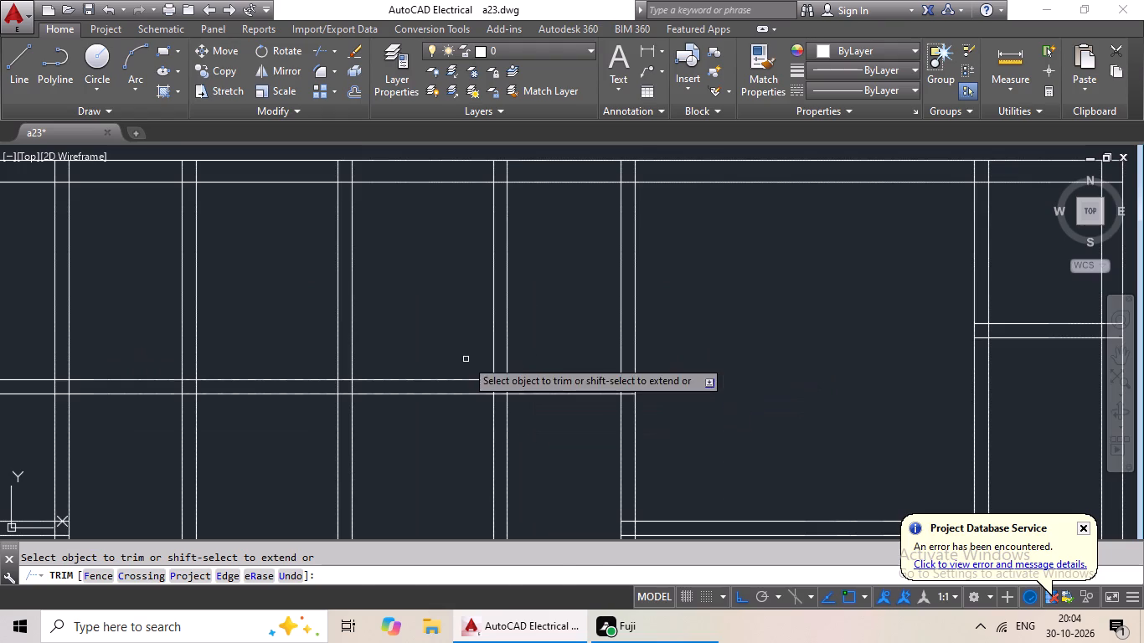
left_click_drag(447, 337, 425, 419)
left_click(425, 430)
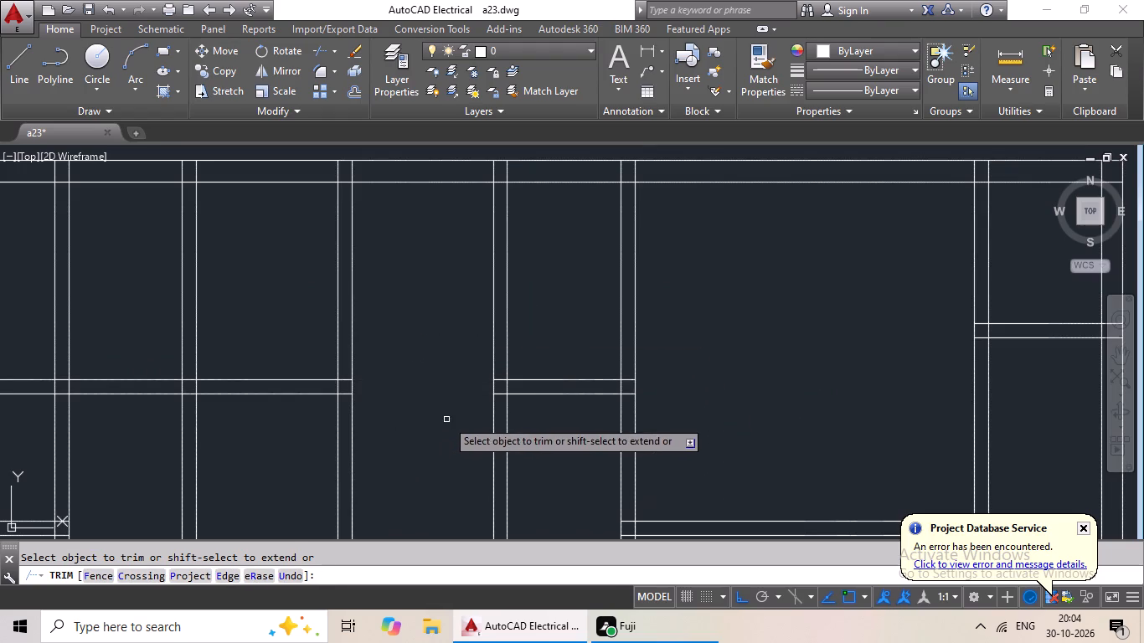
Trim the horizontal partition's ends that project outside the left outer wall below the corner box.
scroll(446, 419, "down", 2)
scroll(99, 414, "up", 4)
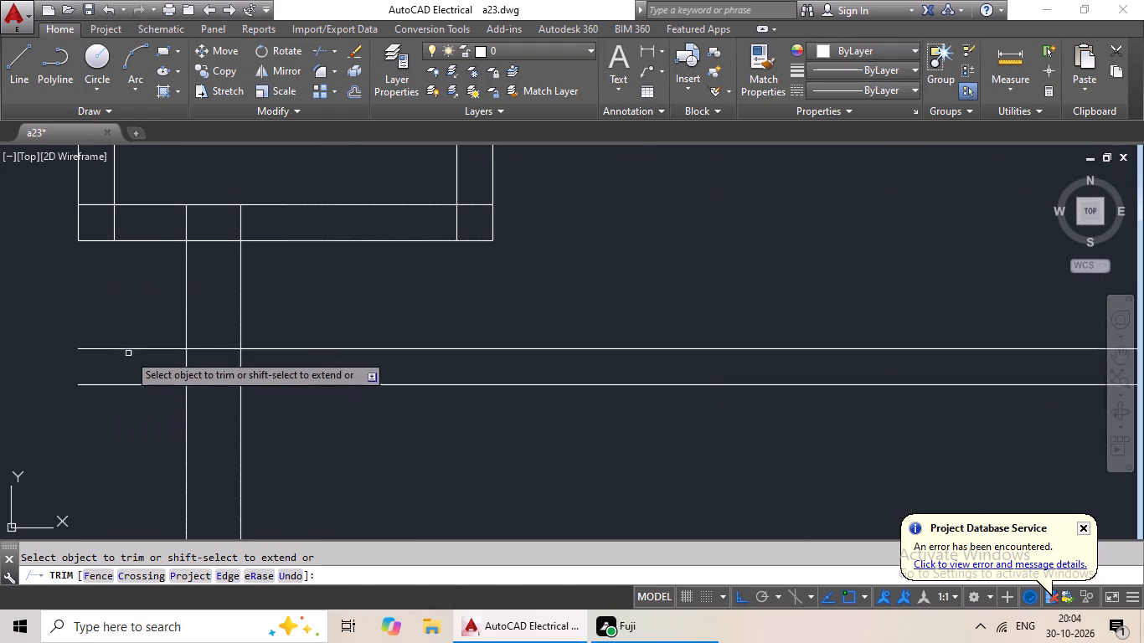
left_click_drag(137, 327, 128, 434)
left_click(128, 434)
Trim the horizontal partition across the bay between the left outer wall and the first inner vertical partition.
scroll(325, 397, "down", 2)
scroll(590, 471, "down", 1)
middle_click_drag(591, 471, 237, 410)
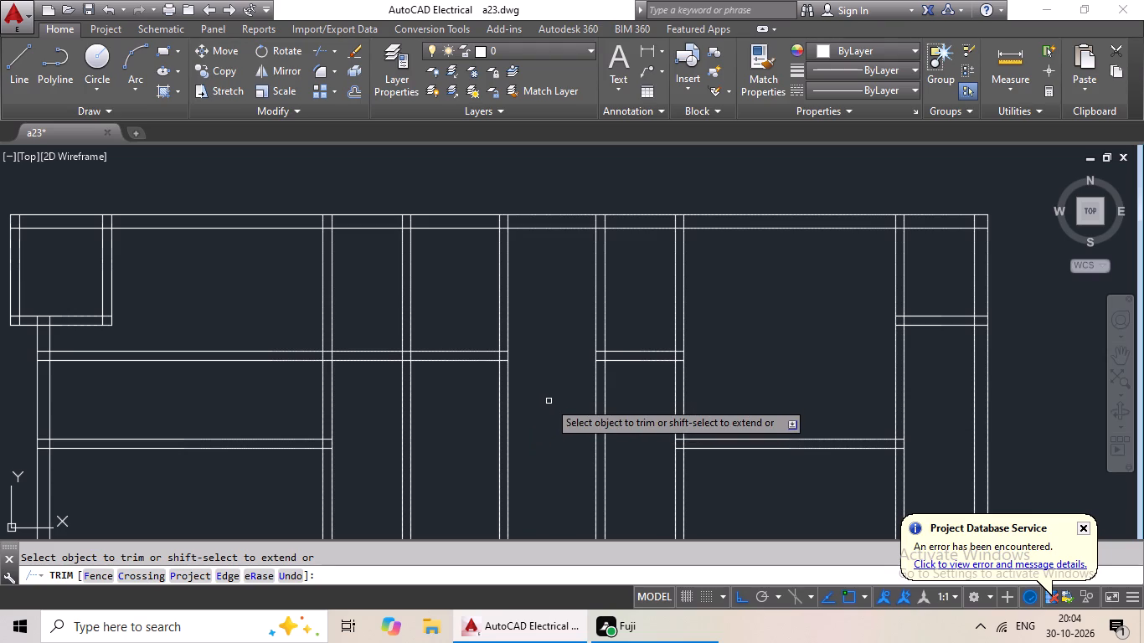
scroll(234, 326, "up", 1)
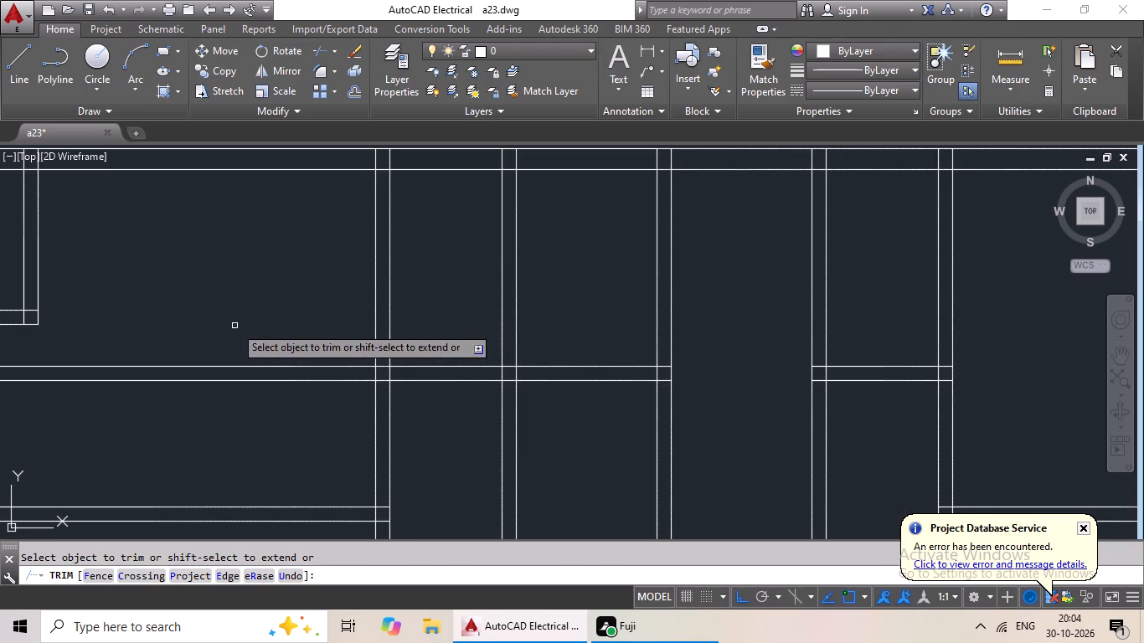
left_click_drag(269, 309, 231, 417)
left_click(231, 417)
scroll(269, 391, "down", 3)
middle_click_drag(255, 384, 286, 370)
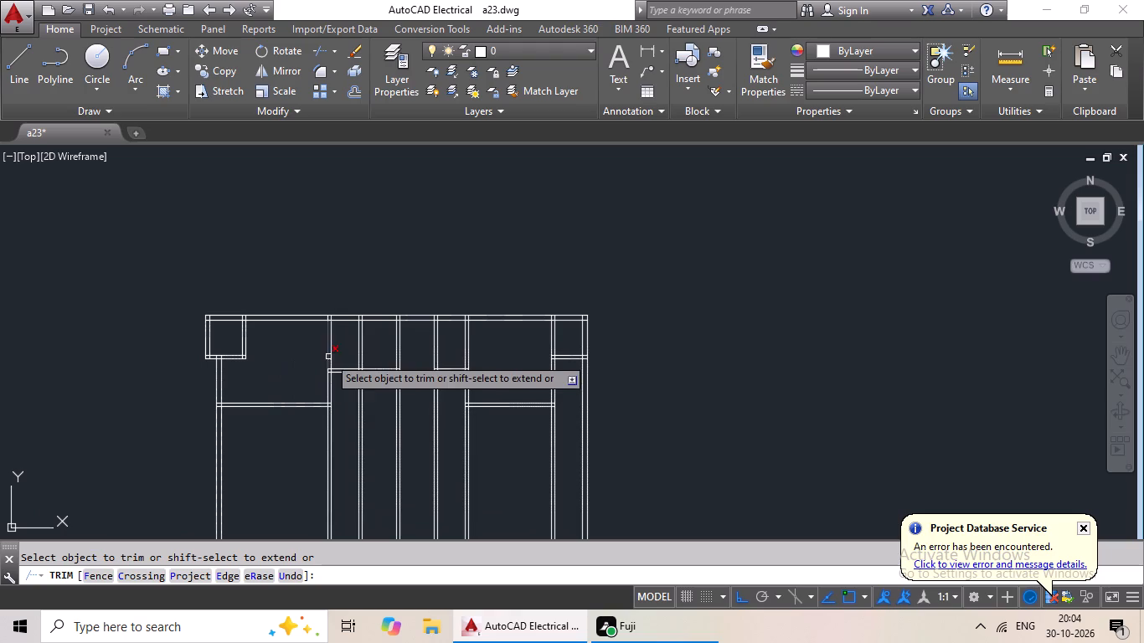
key("Escape")
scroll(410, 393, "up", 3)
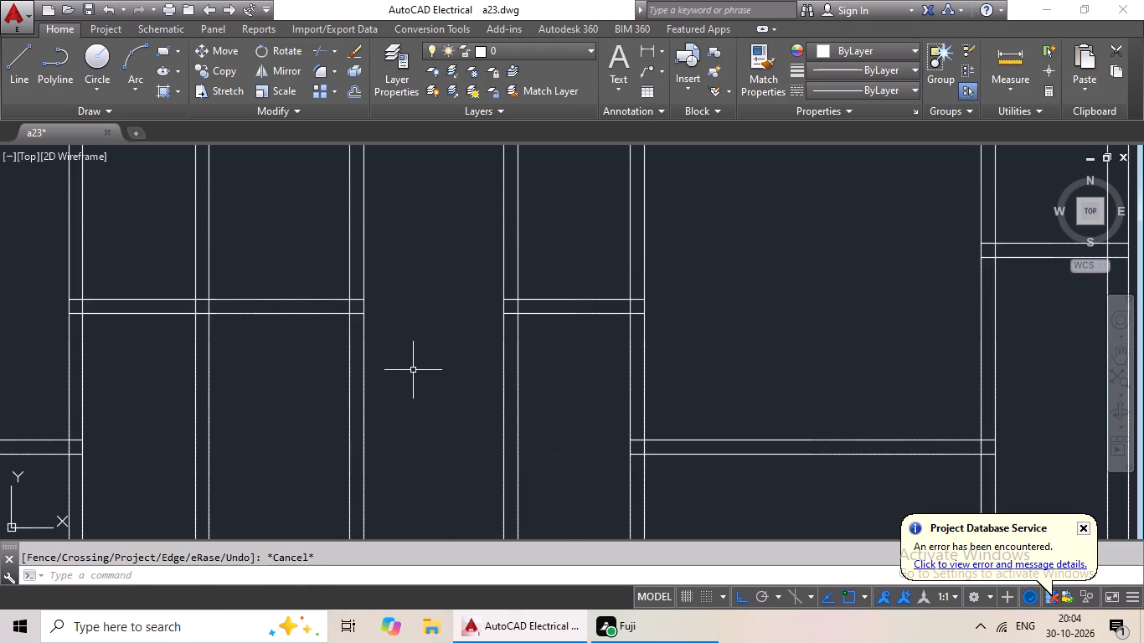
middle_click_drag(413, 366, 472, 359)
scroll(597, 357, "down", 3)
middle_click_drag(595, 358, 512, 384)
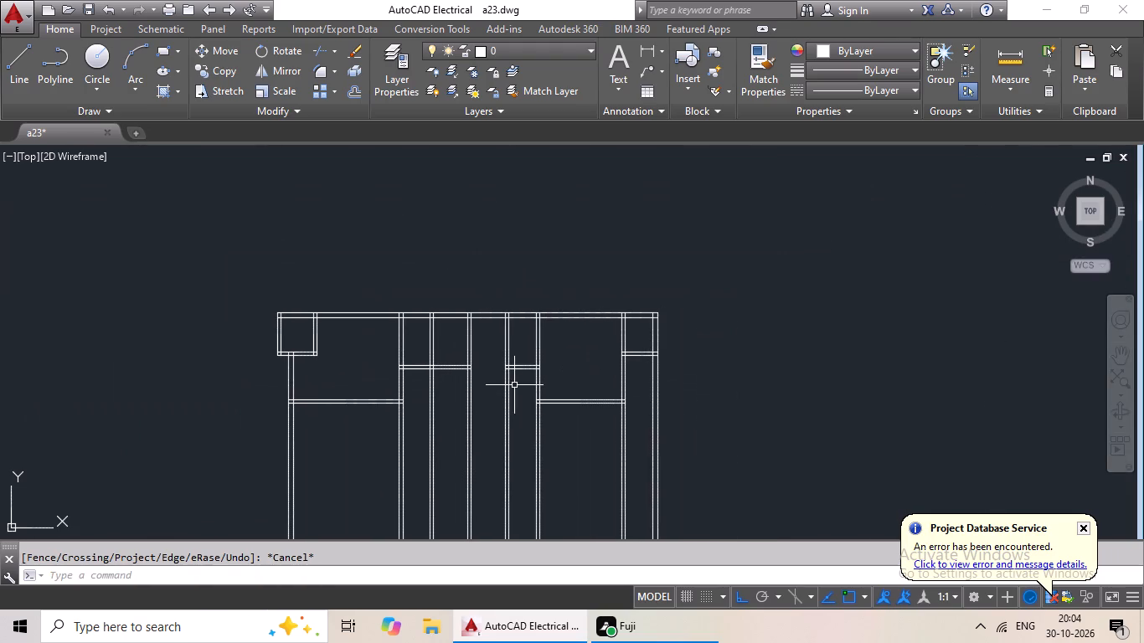
Examine the partition layout across the upper part of the floor plan.
scroll(535, 388, "down", 1)
middle_click_drag(528, 416, 554, 352)
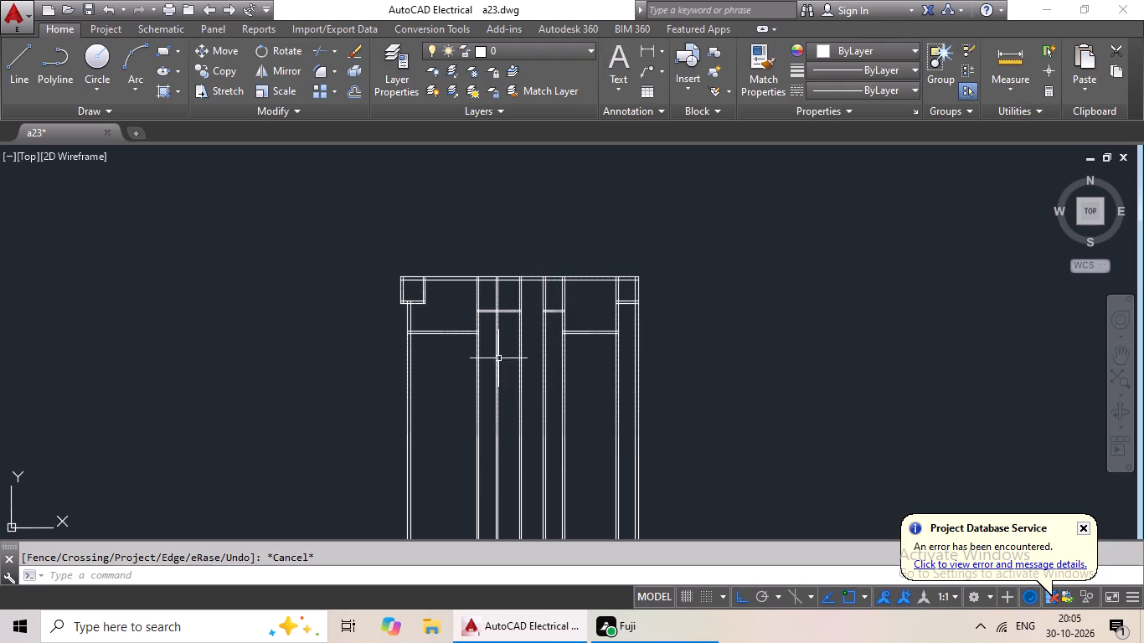
scroll(568, 378, "up", 3)
scroll(568, 377, "down", 2)
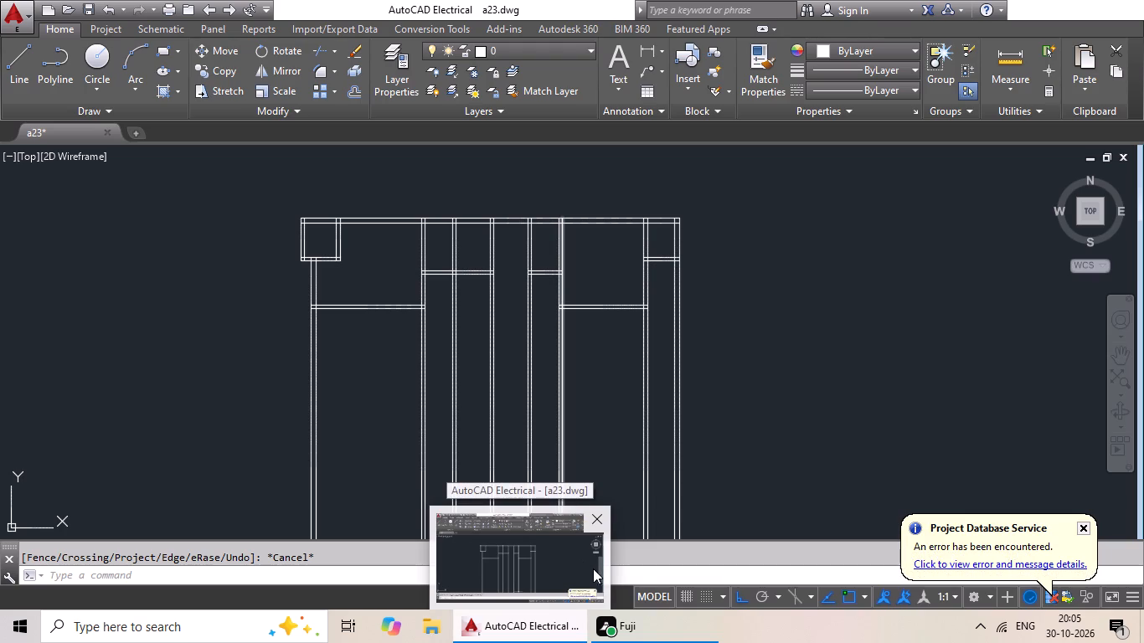
scroll(518, 538, "up", 2)
scroll(585, 347, "up", 1)
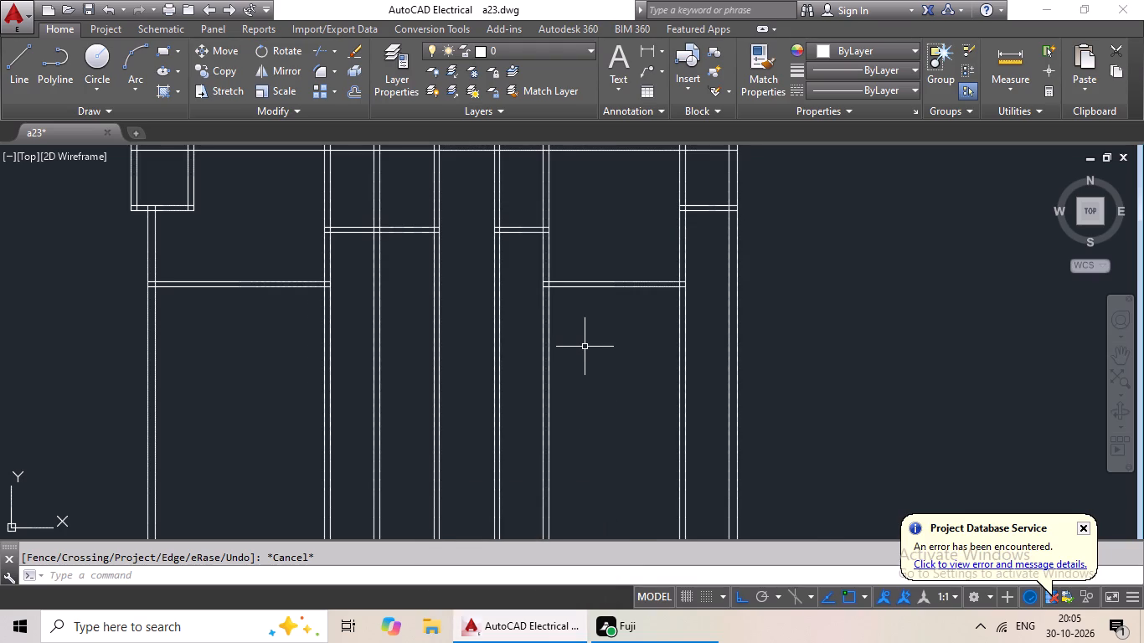
scroll(583, 349, "up", 1)
middle_click_drag(595, 389, 622, 449)
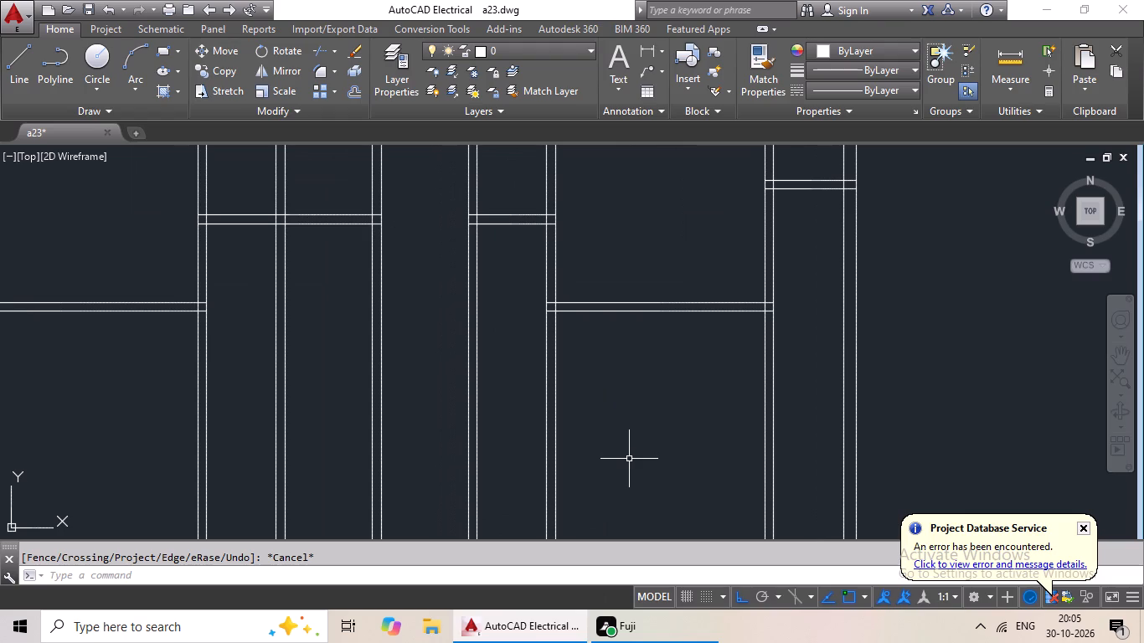
scroll(719, 424, "down", 1)
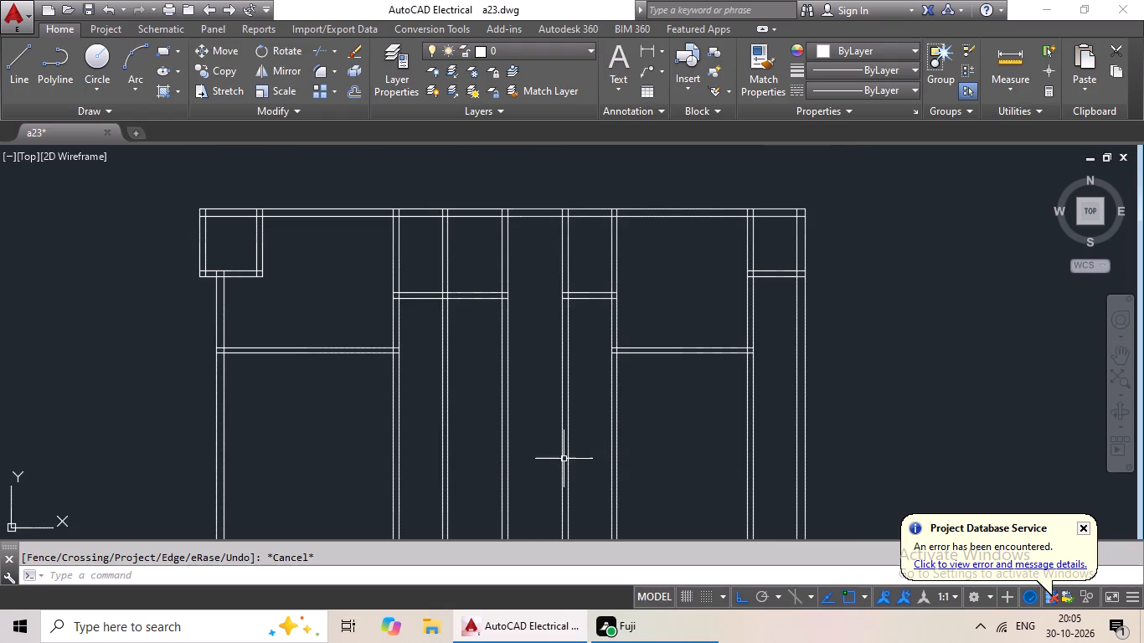
scroll(548, 454, "up", 2)
scroll(564, 435, "down", 1)
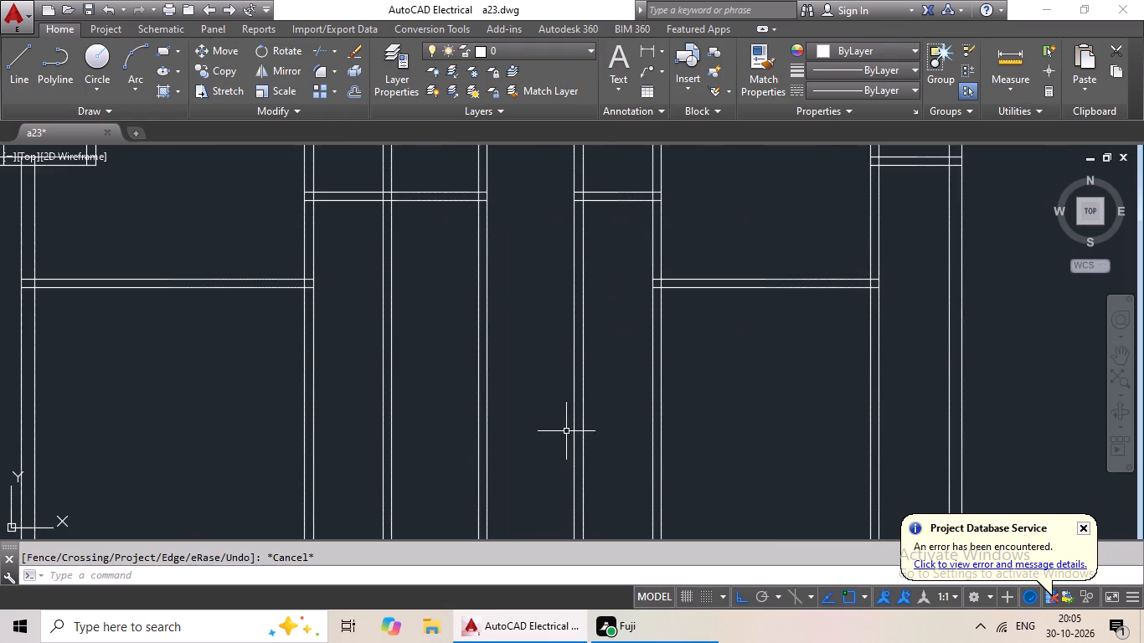
scroll(567, 426, "down", 2)
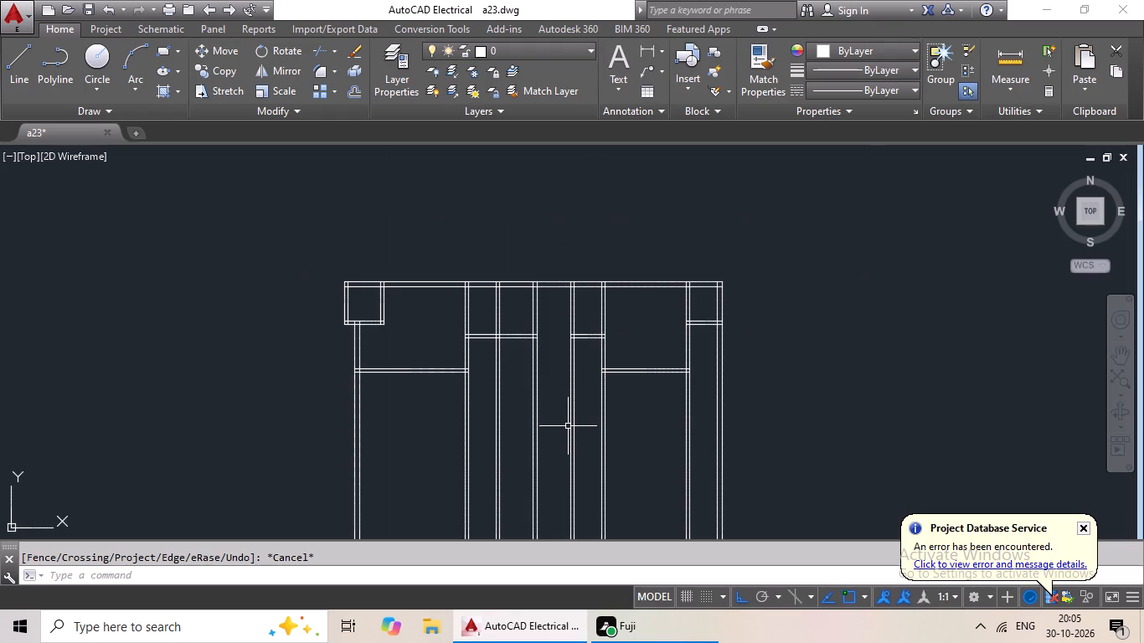
scroll(550, 371, "up", 3)
scroll(550, 371, "down", 3)
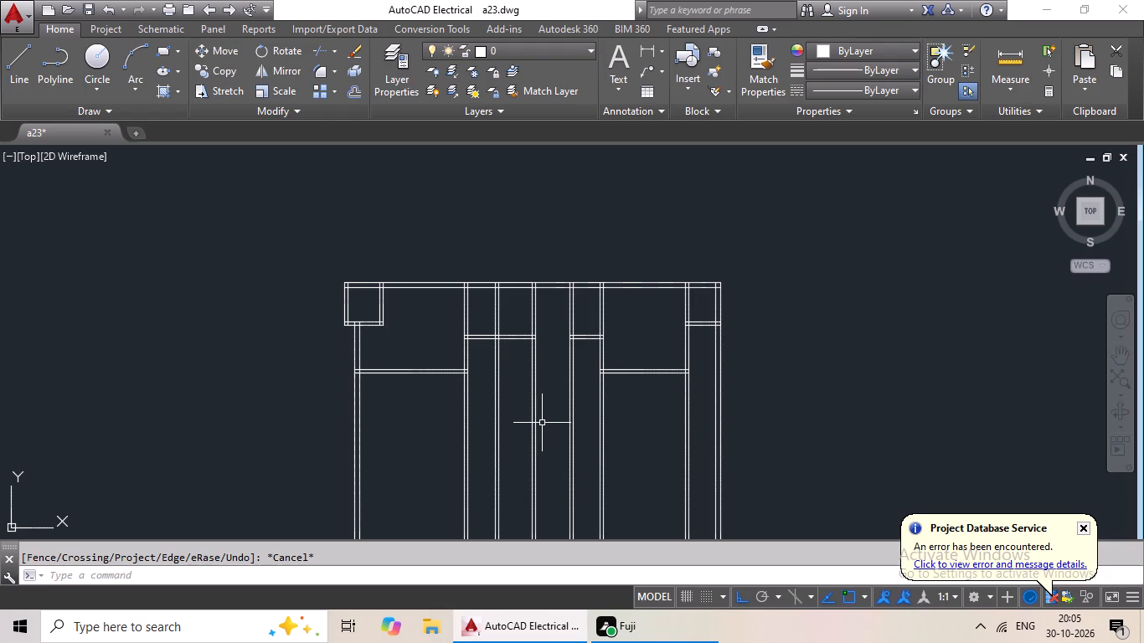
Extend both lines of the horizontal partition between the fifth and sixth vertical partitions to the right outer wall's outer line.
key("Escape")
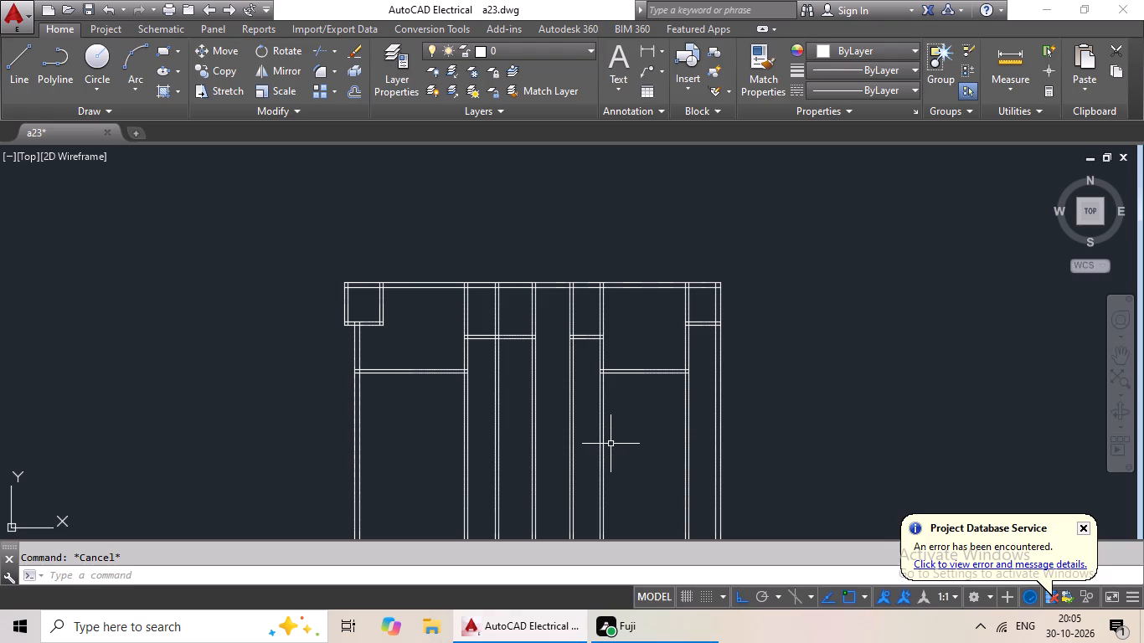
key("Escape")
key("Escape")
key("Escape")
key("Escape")
key("e")
key("x")
key("space")
key("space")
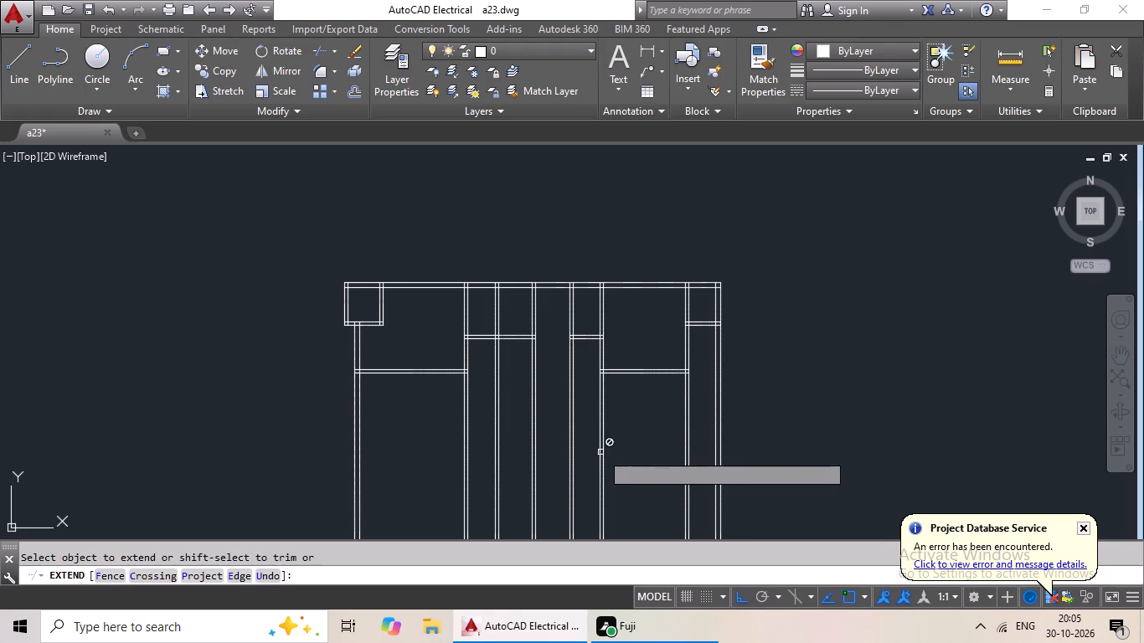
scroll(668, 368, "up", 2)
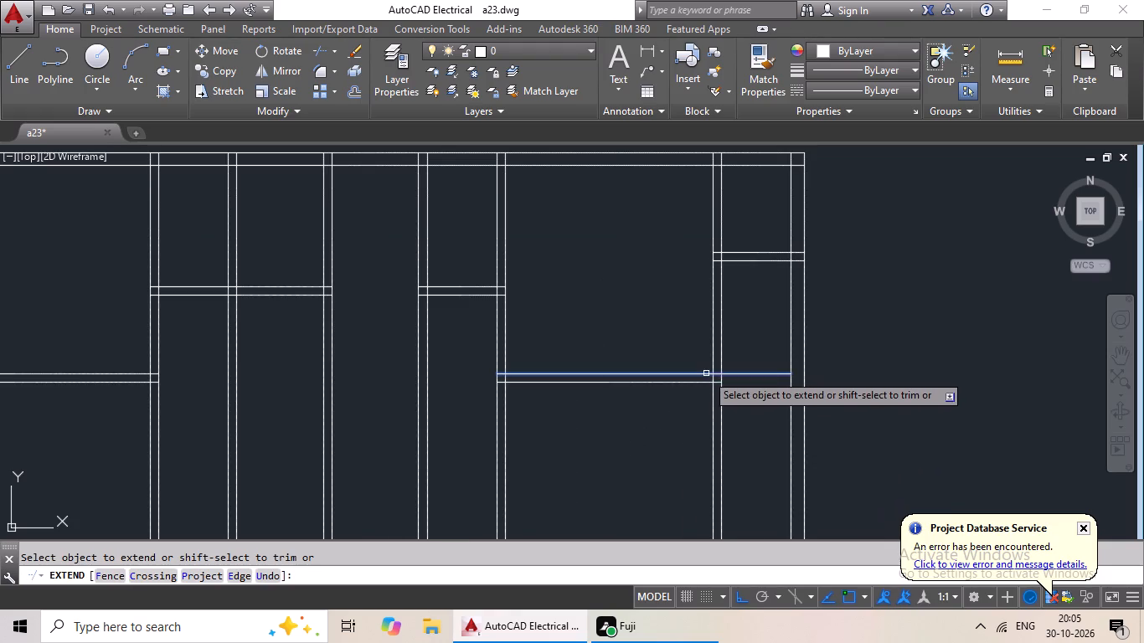
left_click(693, 374)
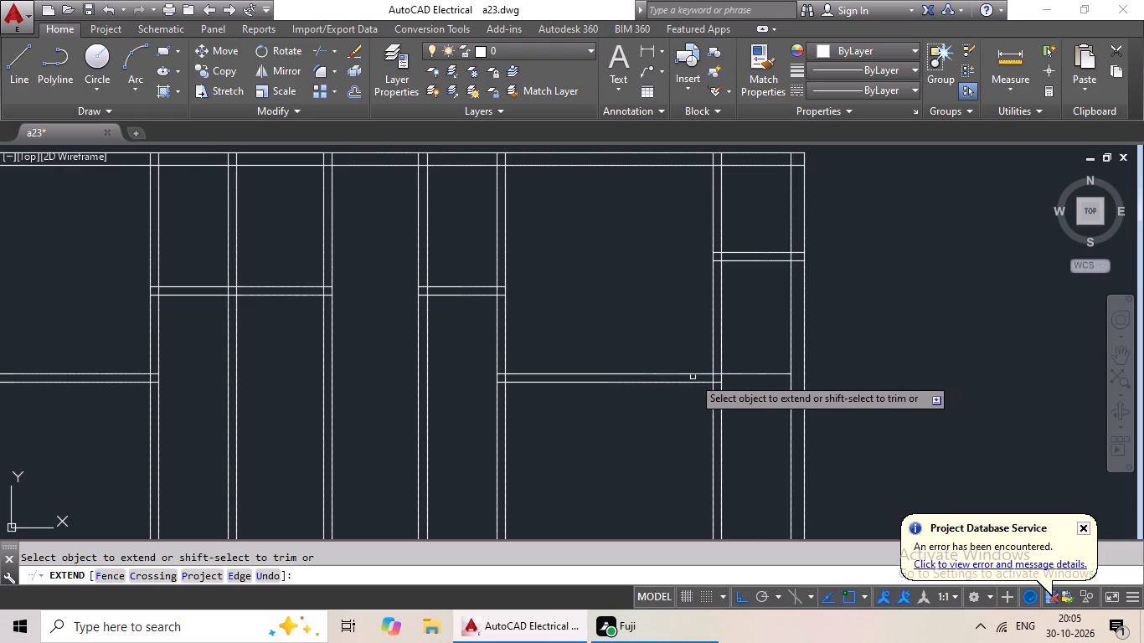
left_click(709, 383)
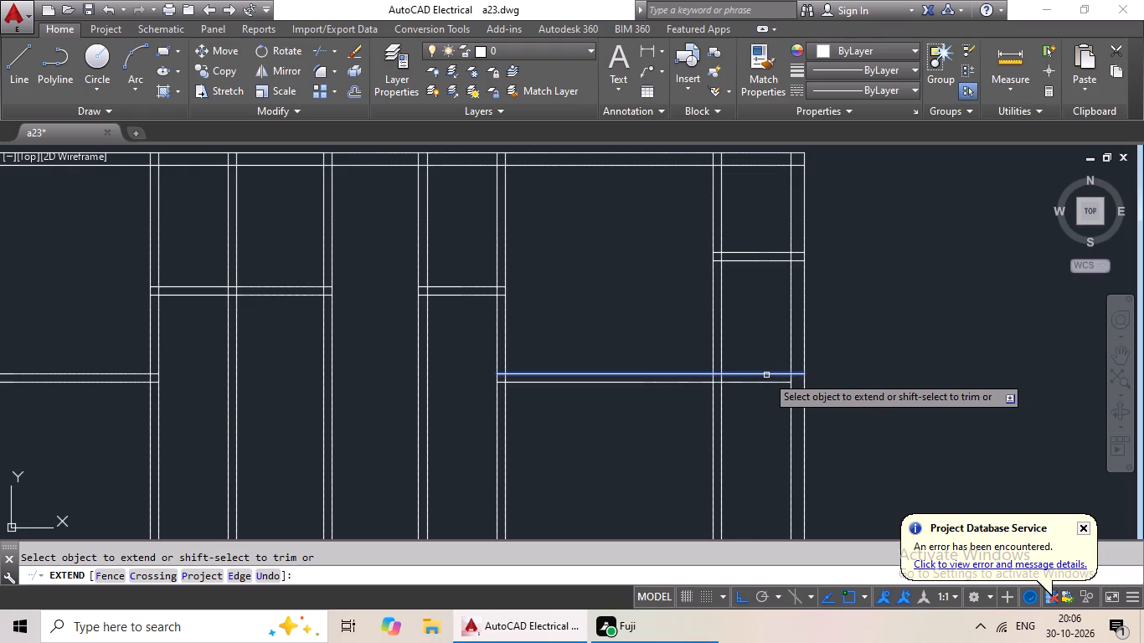
left_click(766, 375)
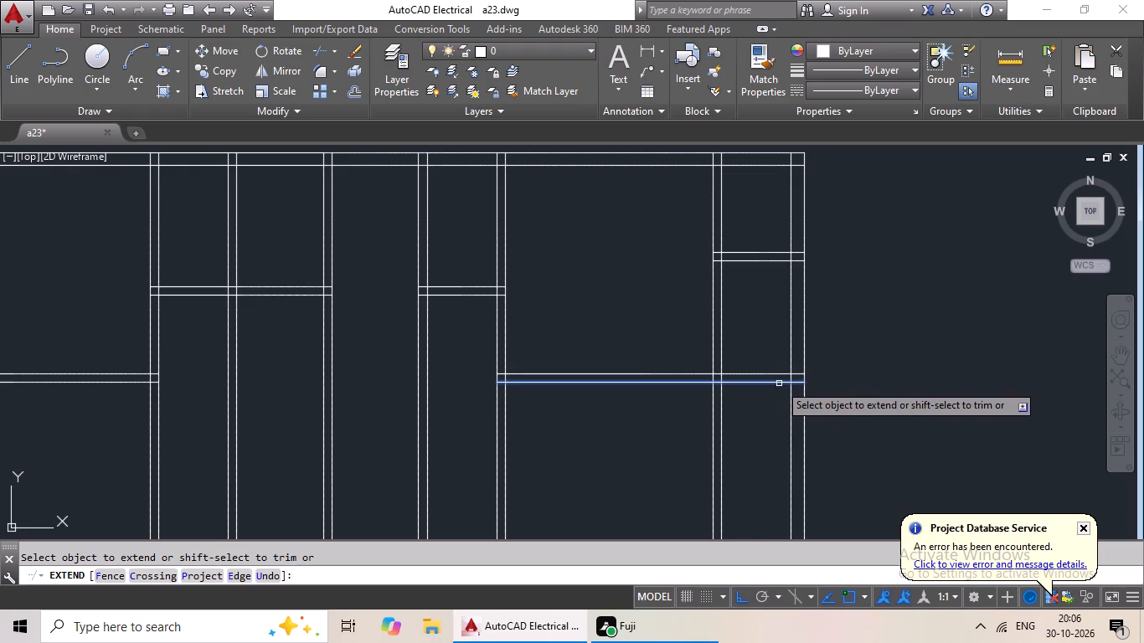
left_click(779, 383)
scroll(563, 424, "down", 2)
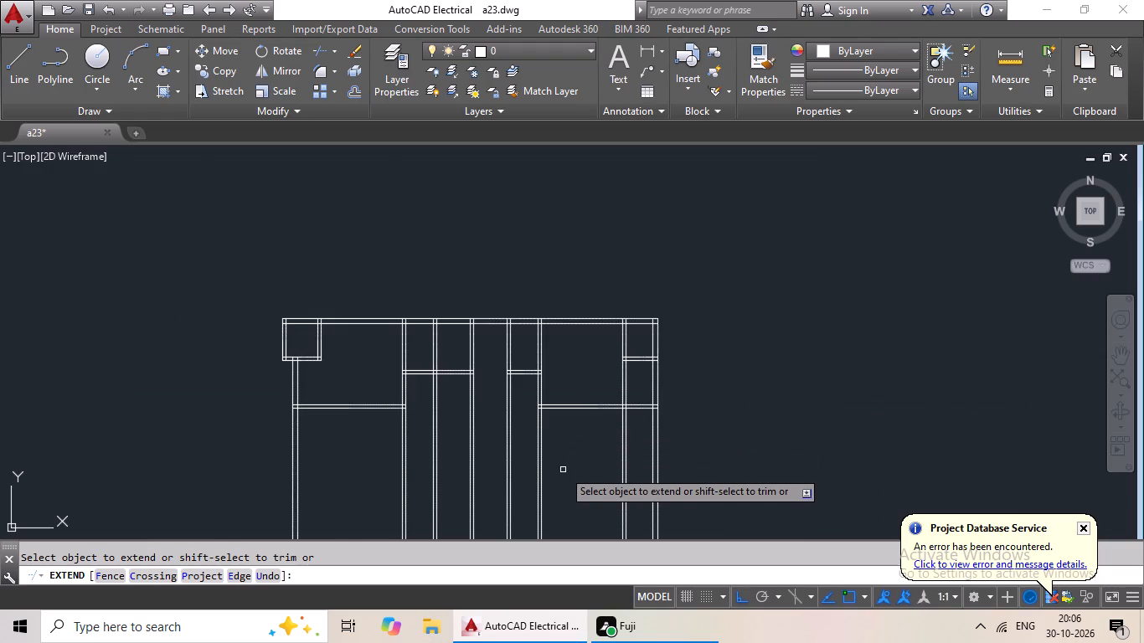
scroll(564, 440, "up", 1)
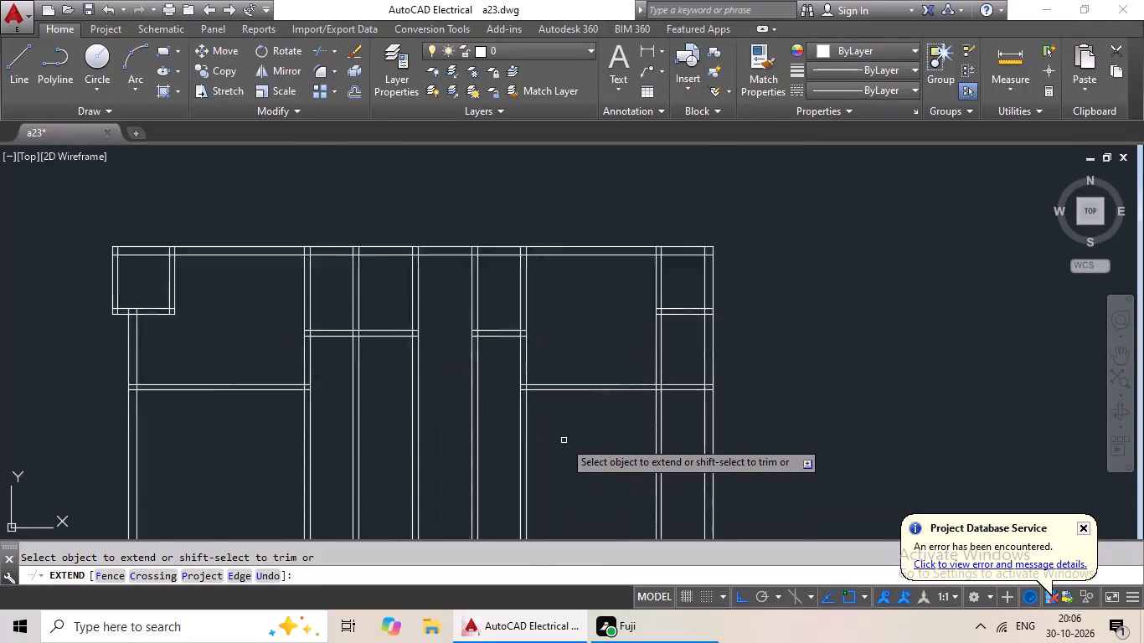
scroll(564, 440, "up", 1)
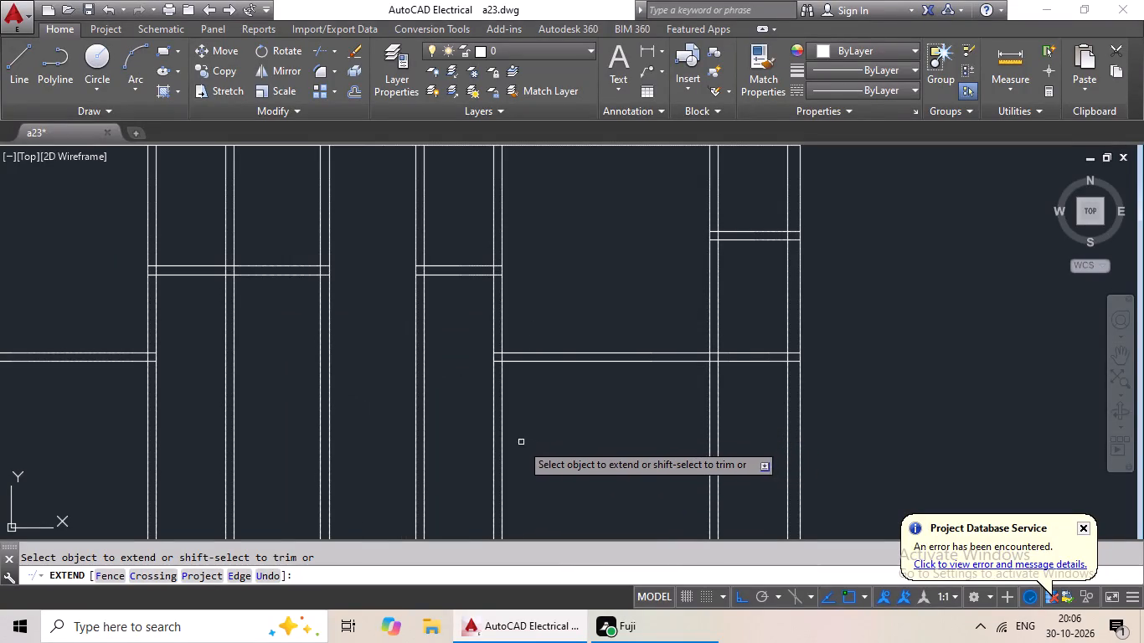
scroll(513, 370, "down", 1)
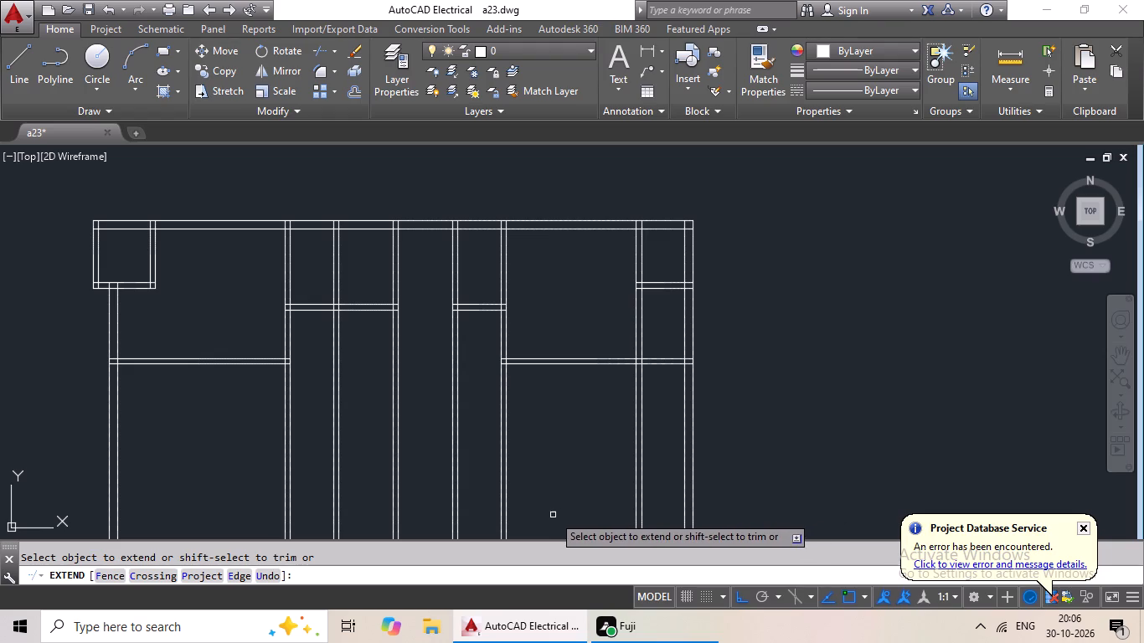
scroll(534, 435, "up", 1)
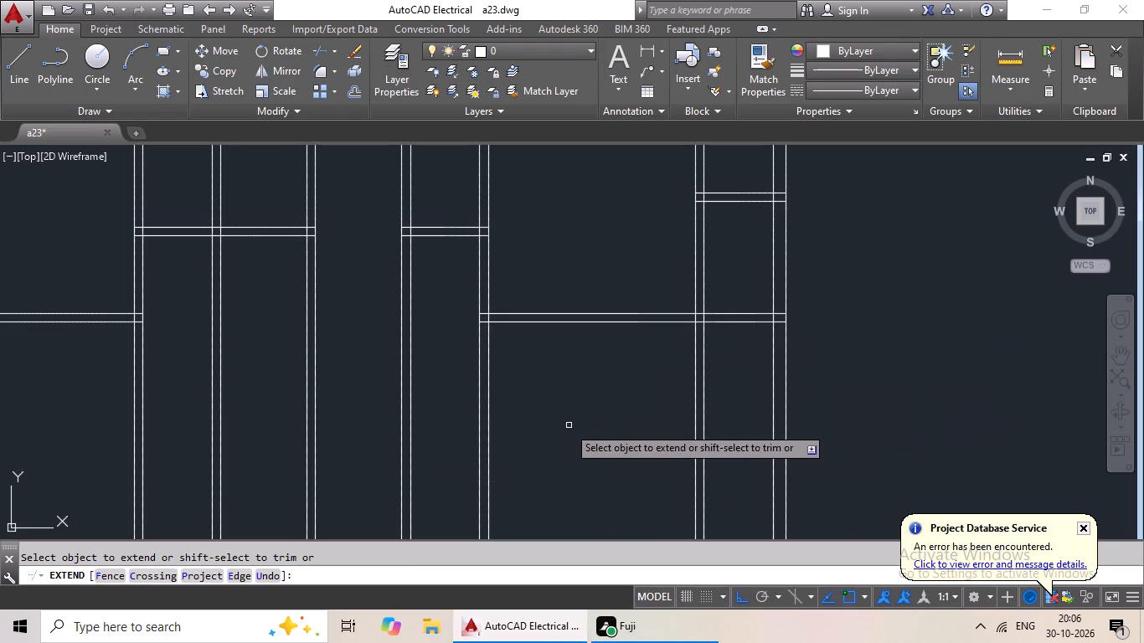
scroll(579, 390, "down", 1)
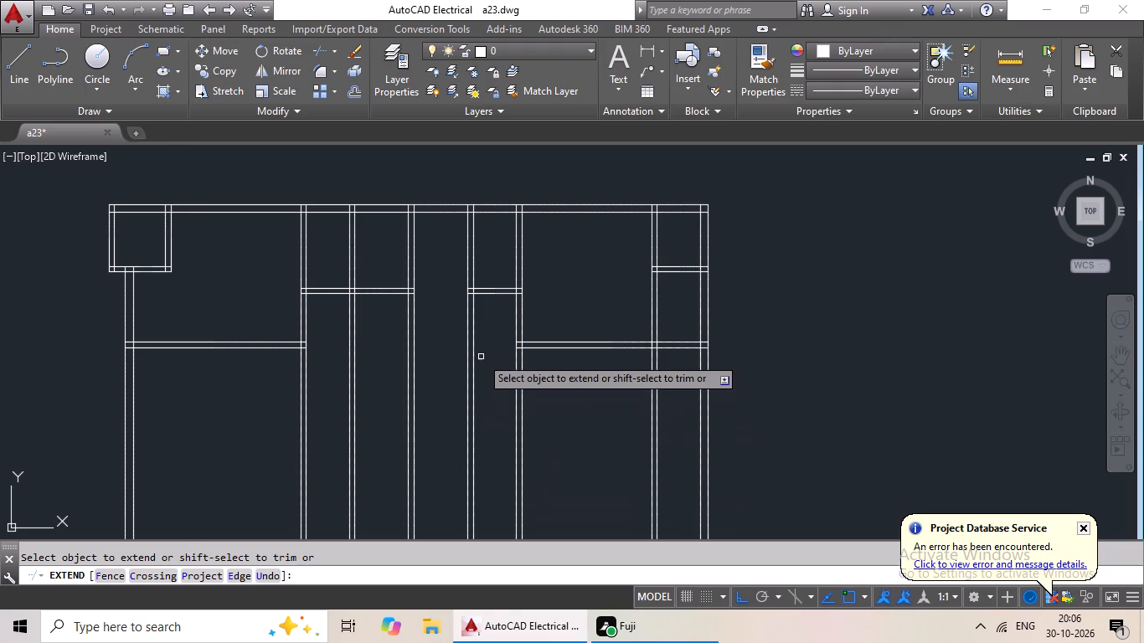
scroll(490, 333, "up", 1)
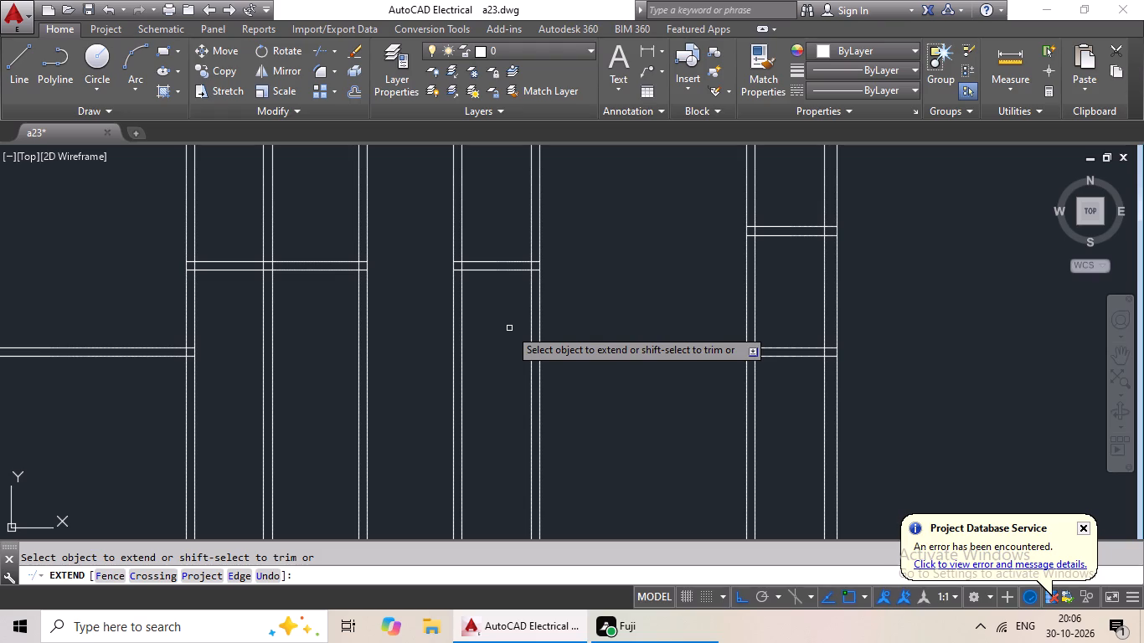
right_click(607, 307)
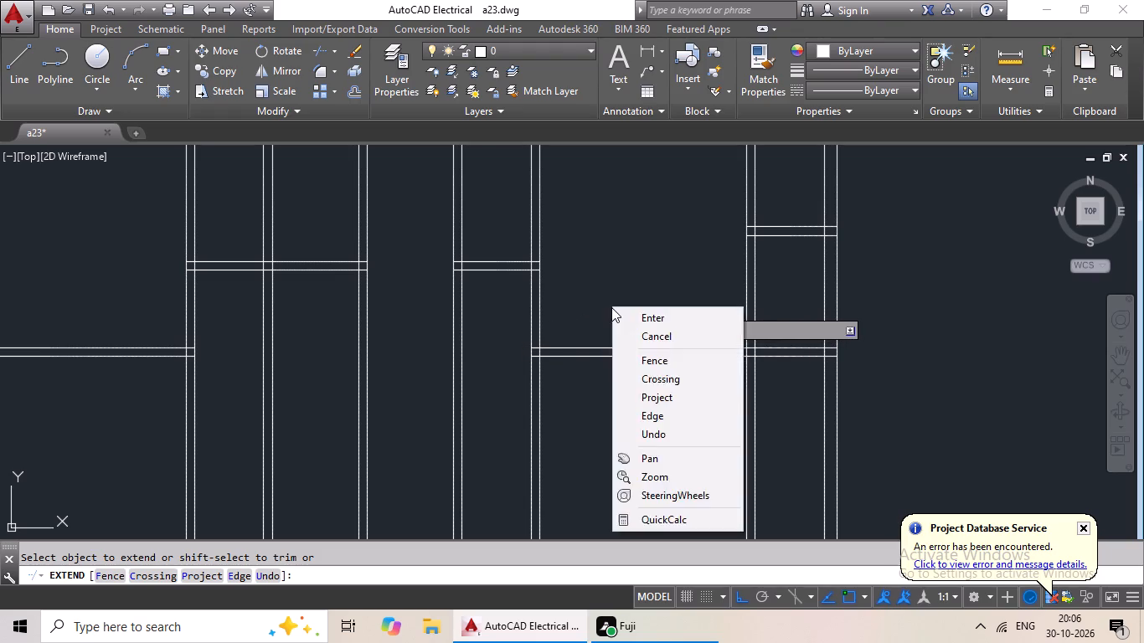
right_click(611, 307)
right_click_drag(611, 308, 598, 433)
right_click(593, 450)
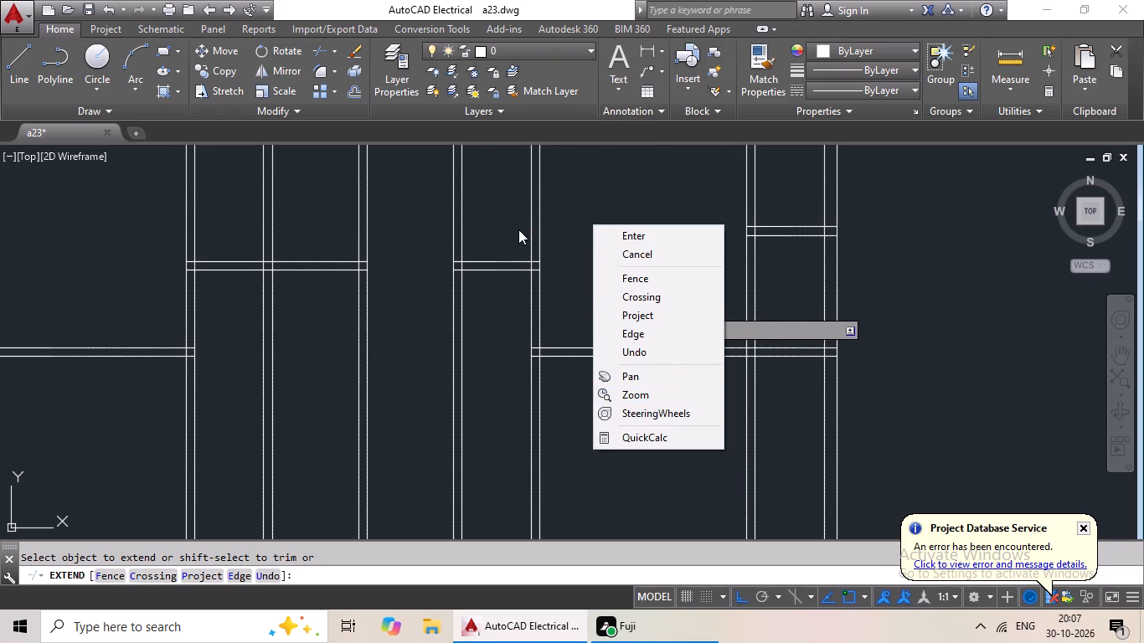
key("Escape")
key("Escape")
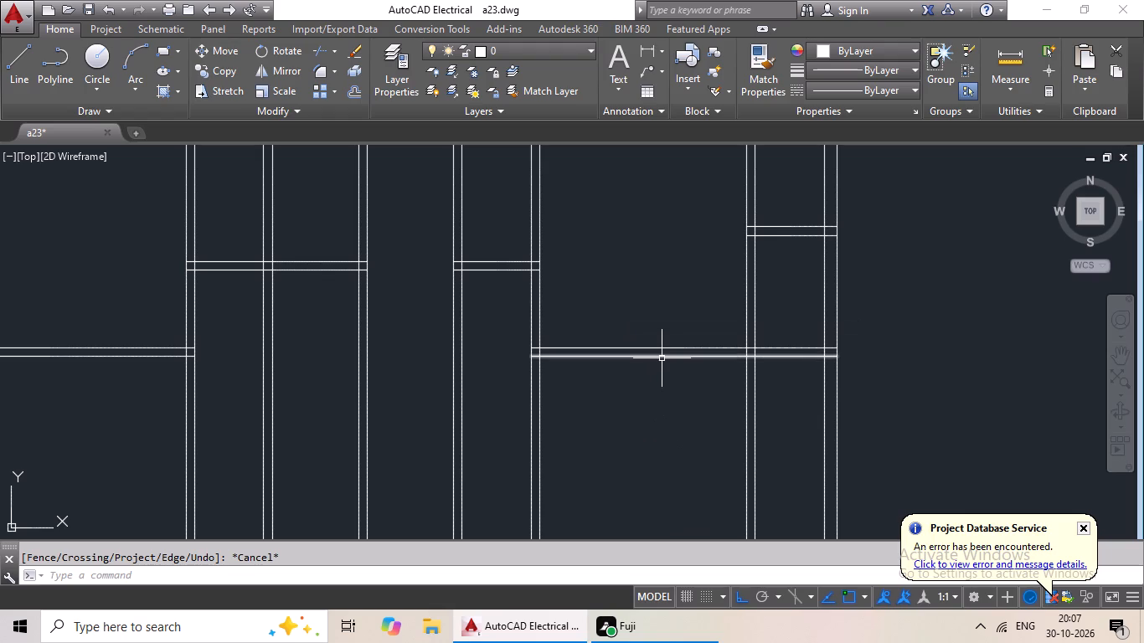
Erase the upper short horizontal partition pair between the sixth vertical partition and the right outer wall.
scroll(662, 358, "down", 1)
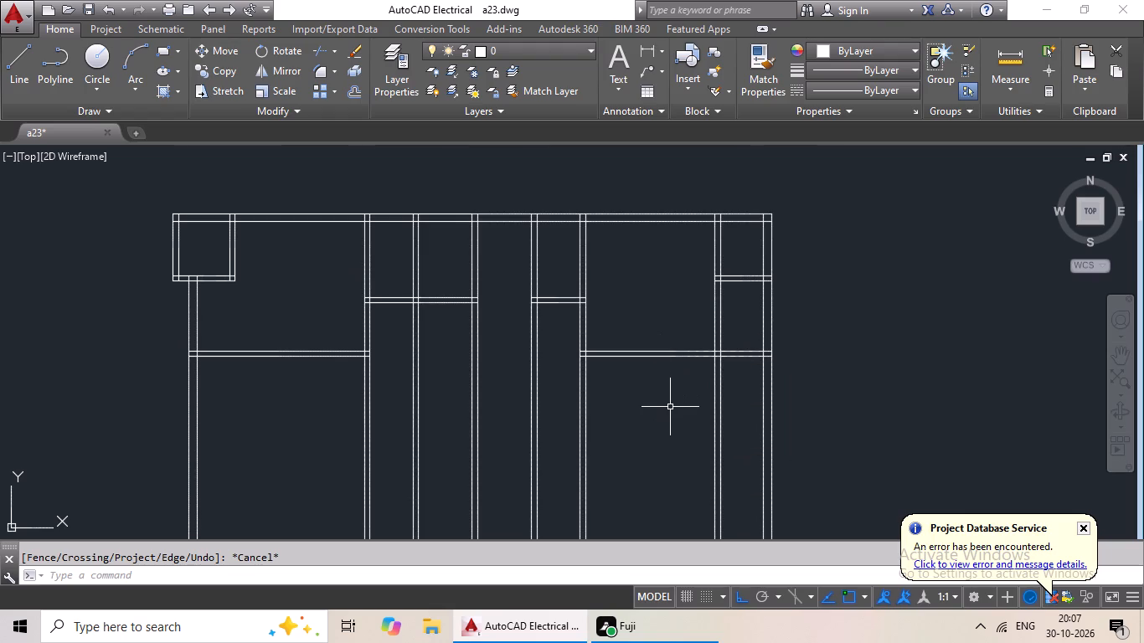
middle_click_drag(673, 403, 604, 471)
middle_click(594, 479)
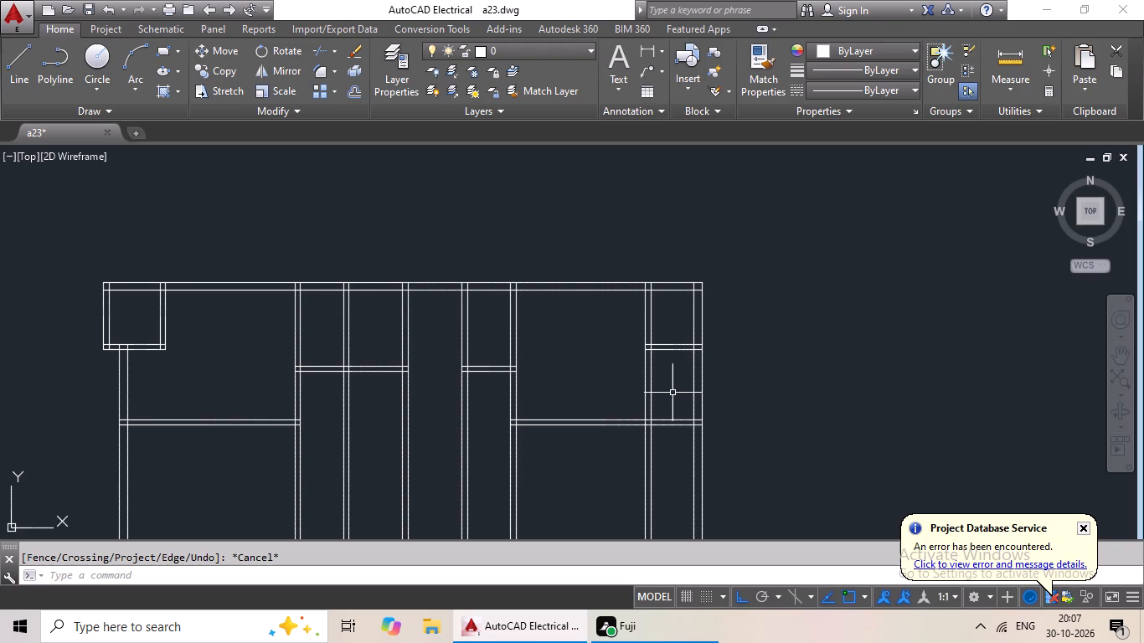
scroll(680, 363, "up", 3)
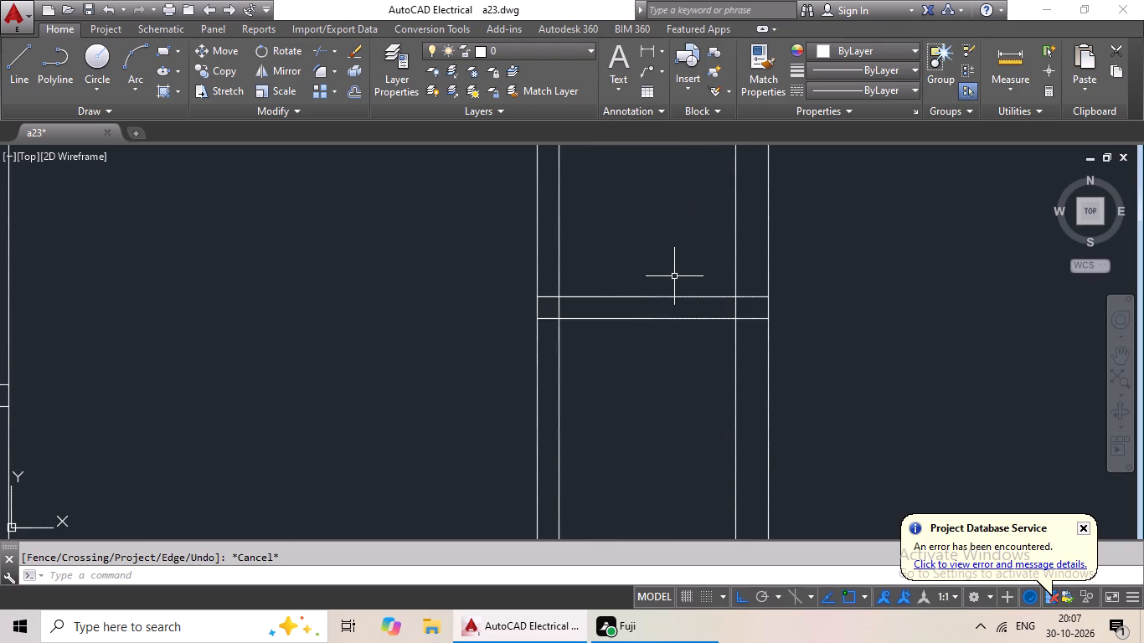
scroll(674, 276, "down", 2)
left_click_drag(689, 258, 662, 363)
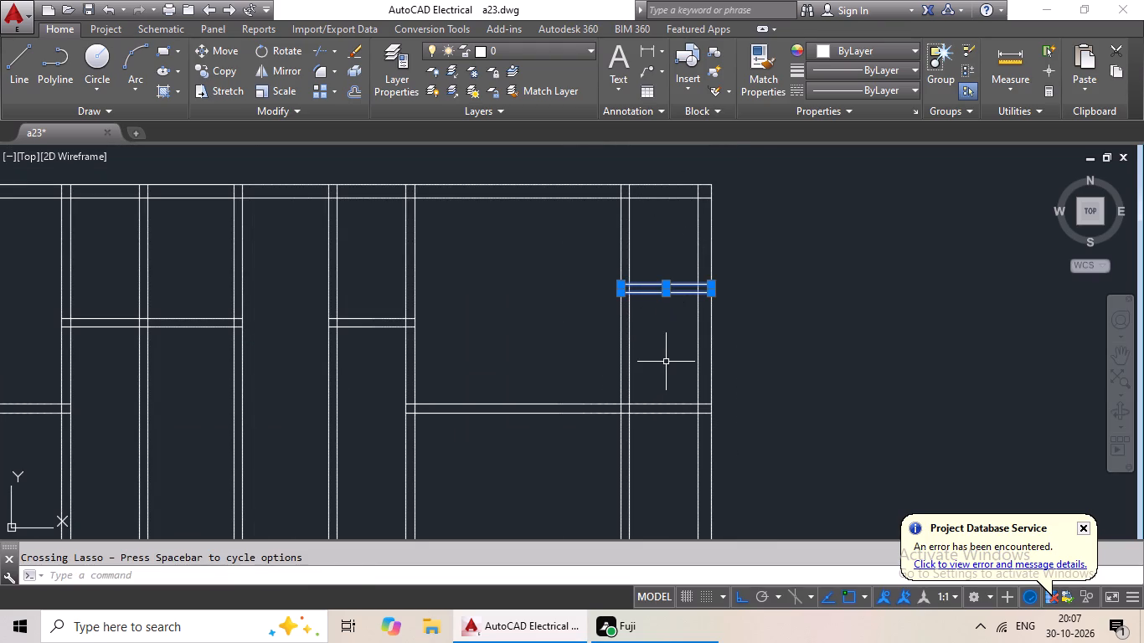
key("Delete")
key("Escape")
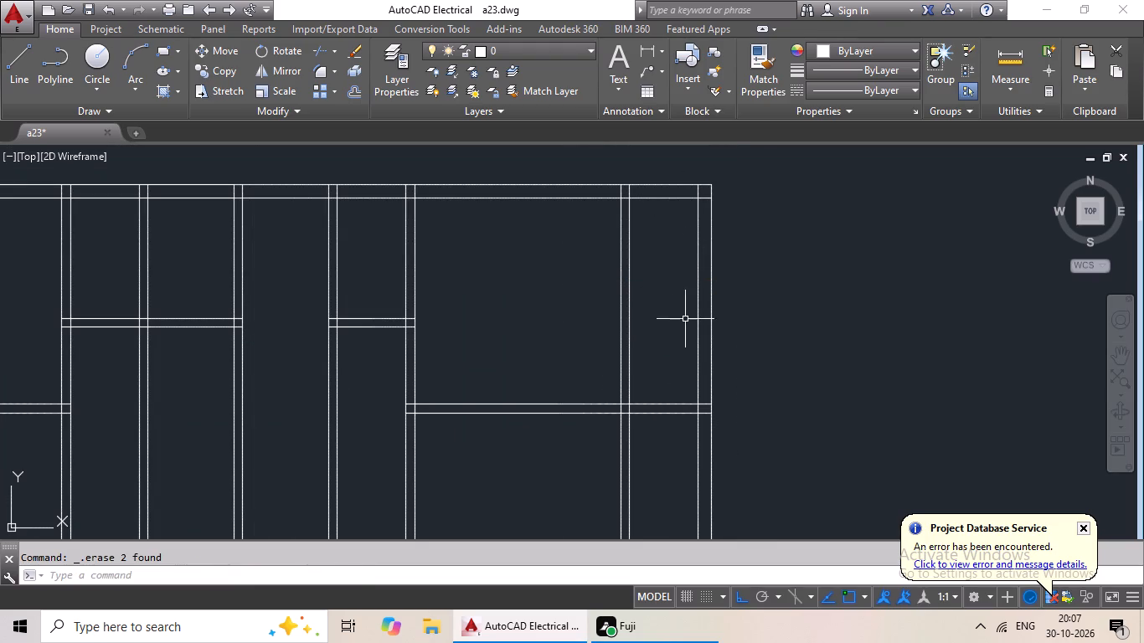
Offset the inner line of the top outer wall 7' downward into the plan.
key("Escape")
key("o")
key("Return")
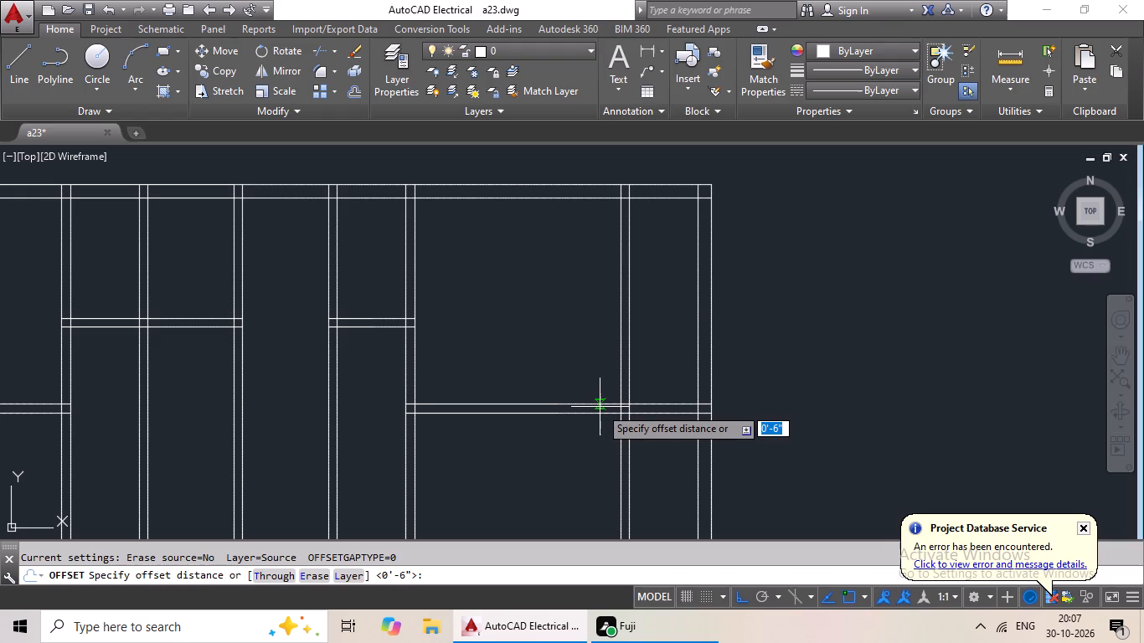
type("7'")
key("Return")
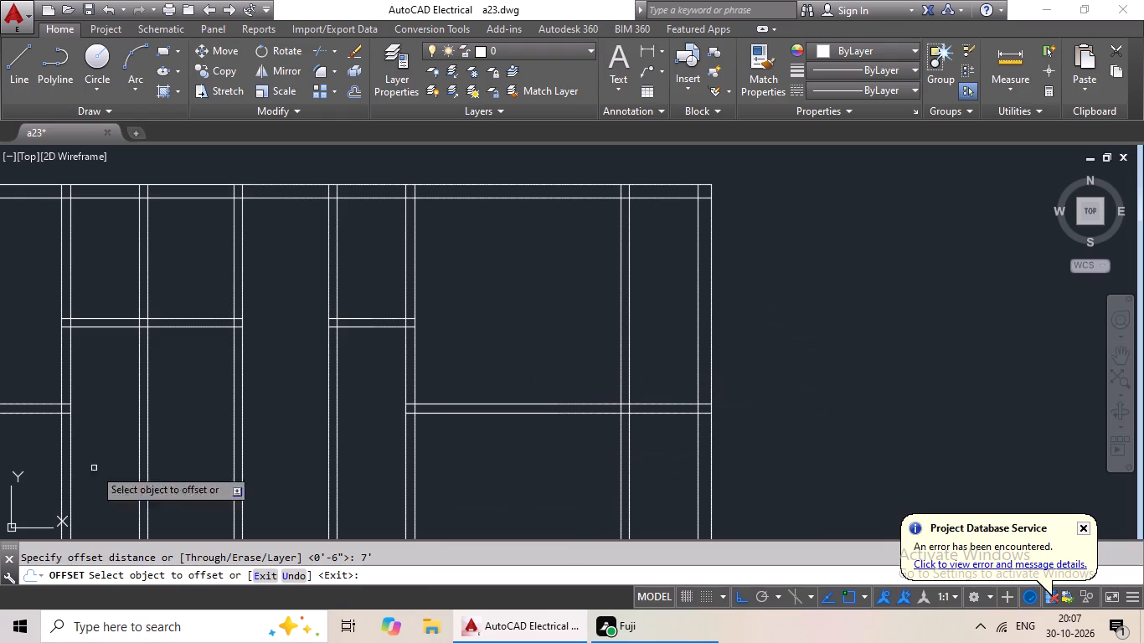
left_click(672, 196)
left_click(683, 357)
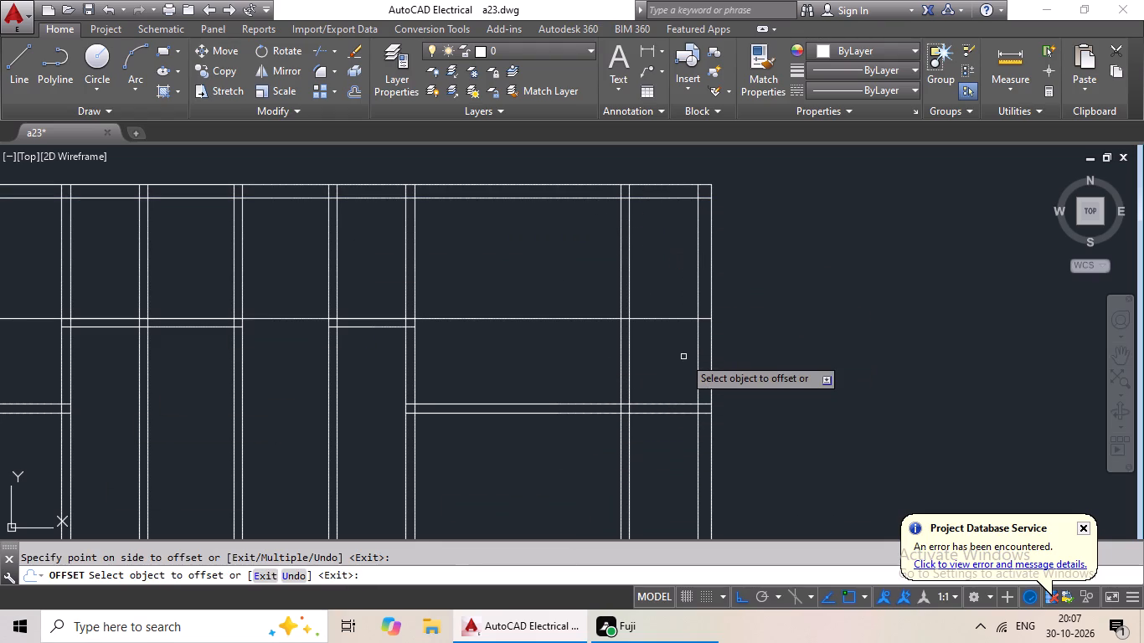
left_click(673, 373)
key("Escape")
key("Escape")
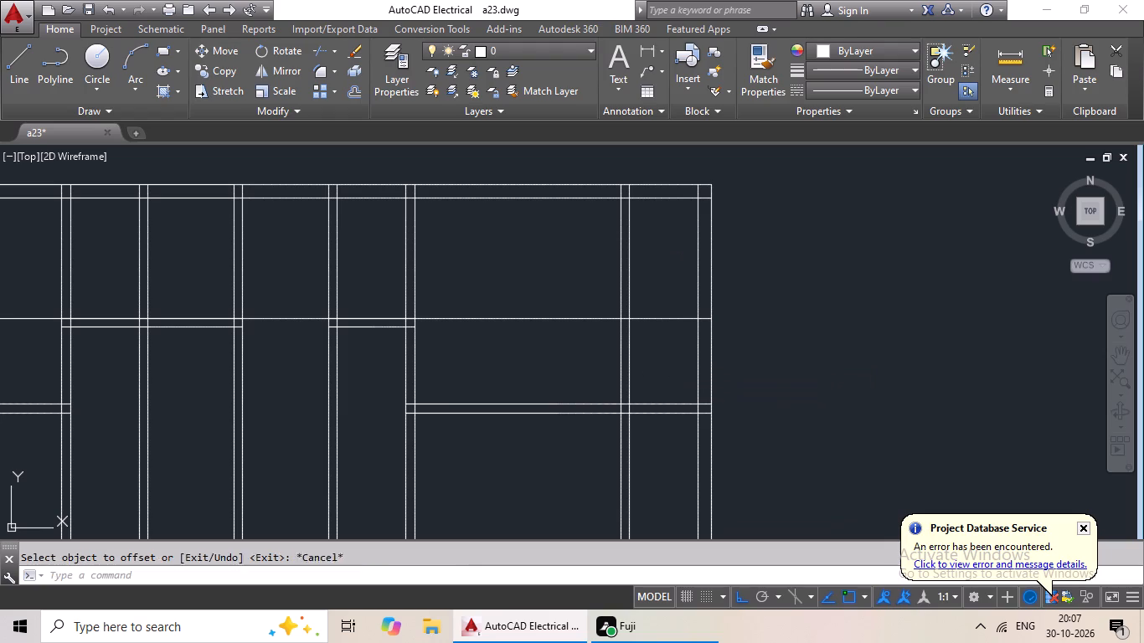
key("Escape")
Offset the full-width horizontal line below the top outer wall 6" downward to form a partition.
key("o")
key("Return")
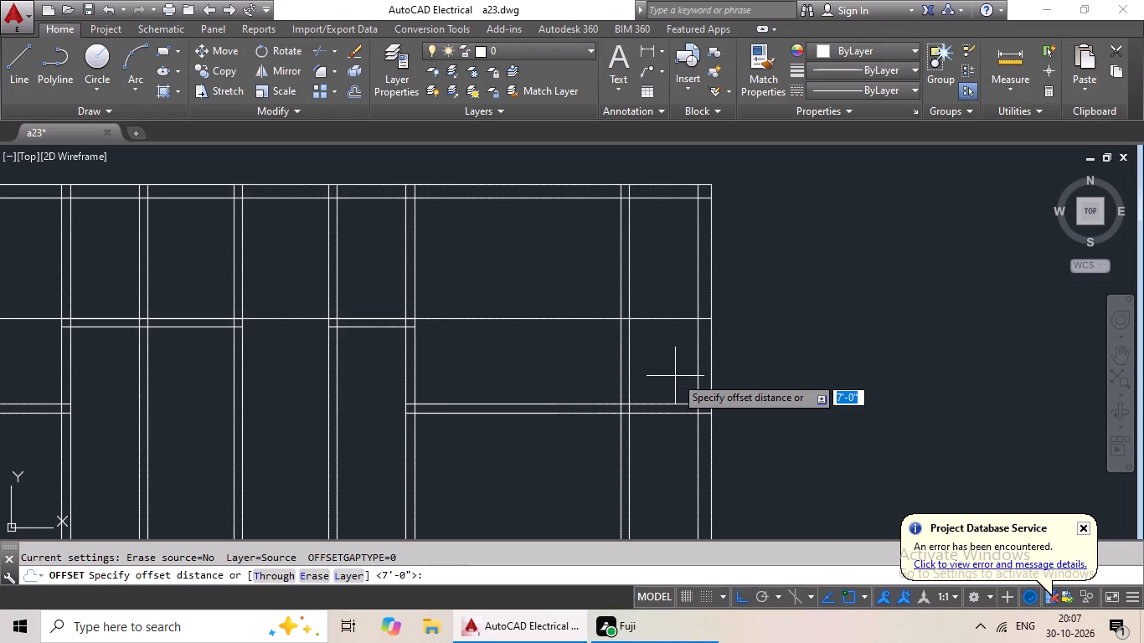
key("6")
key("shift+quotedbl")
key("Return")
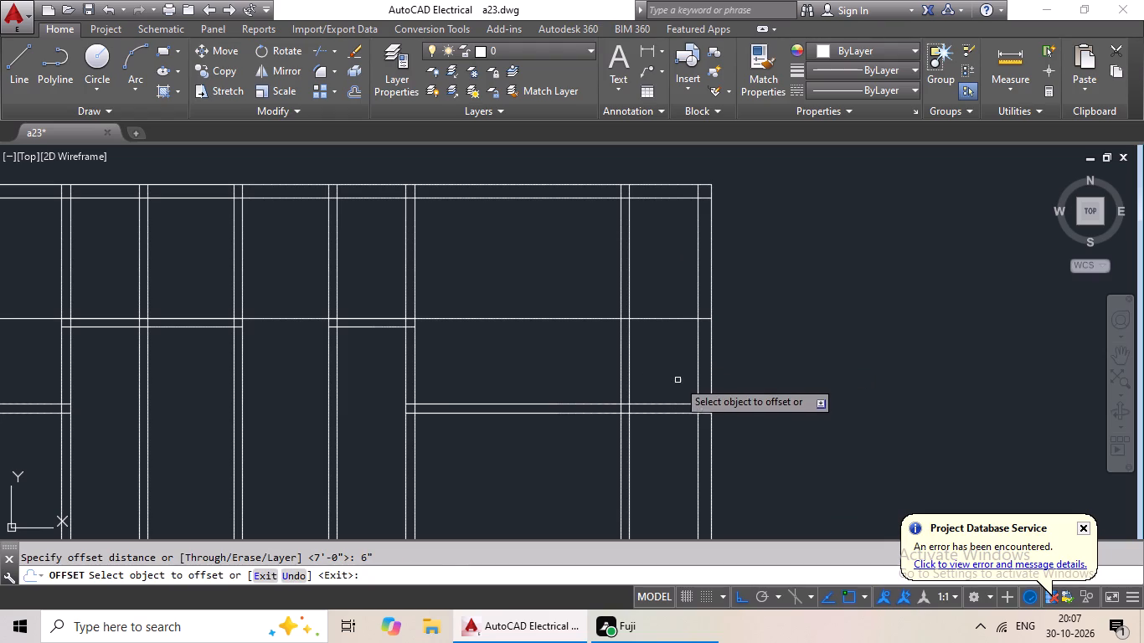
left_click_drag(683, 319, 673, 332)
left_click(657, 362)
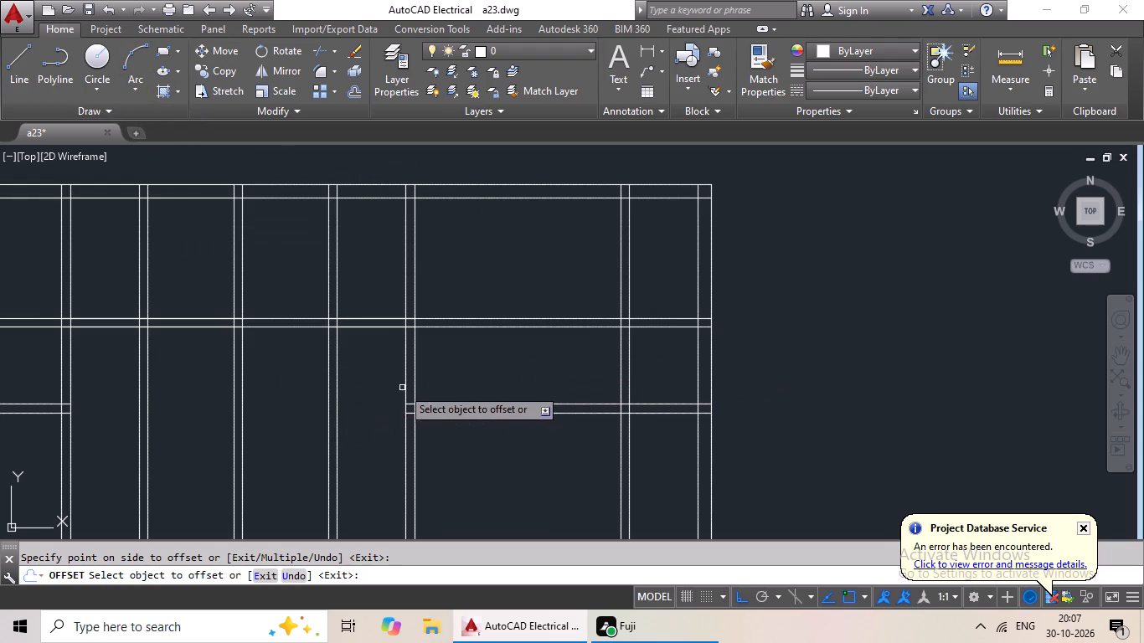
scroll(467, 368, "down", 1)
middle_click_drag(477, 367, 445, 411)
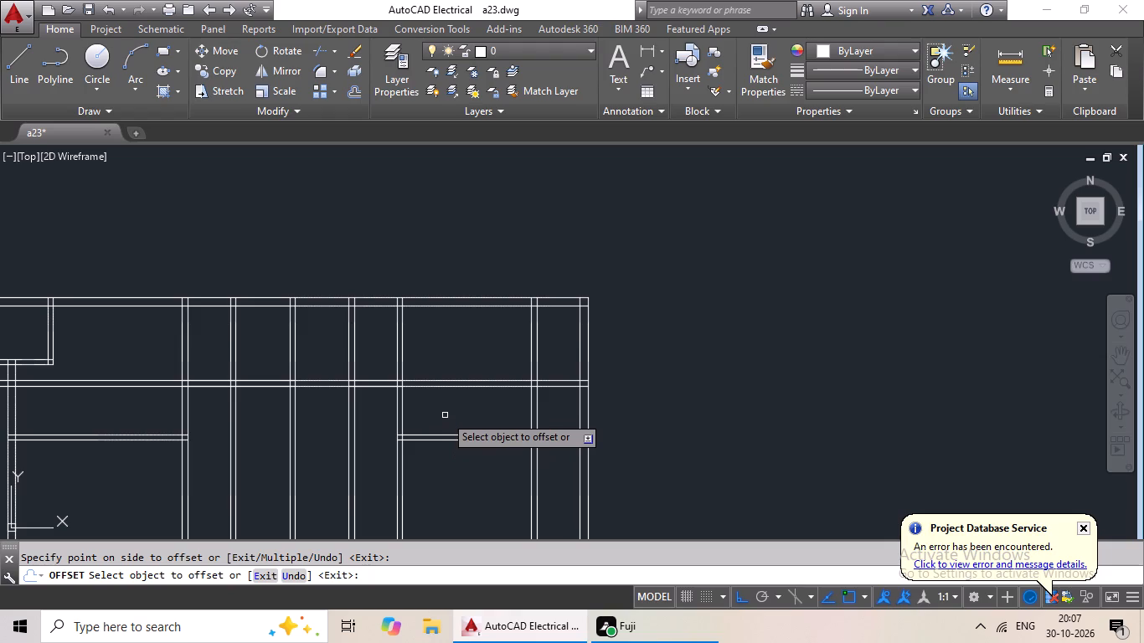
middle_click_drag(451, 404, 455, 389)
key("Escape")
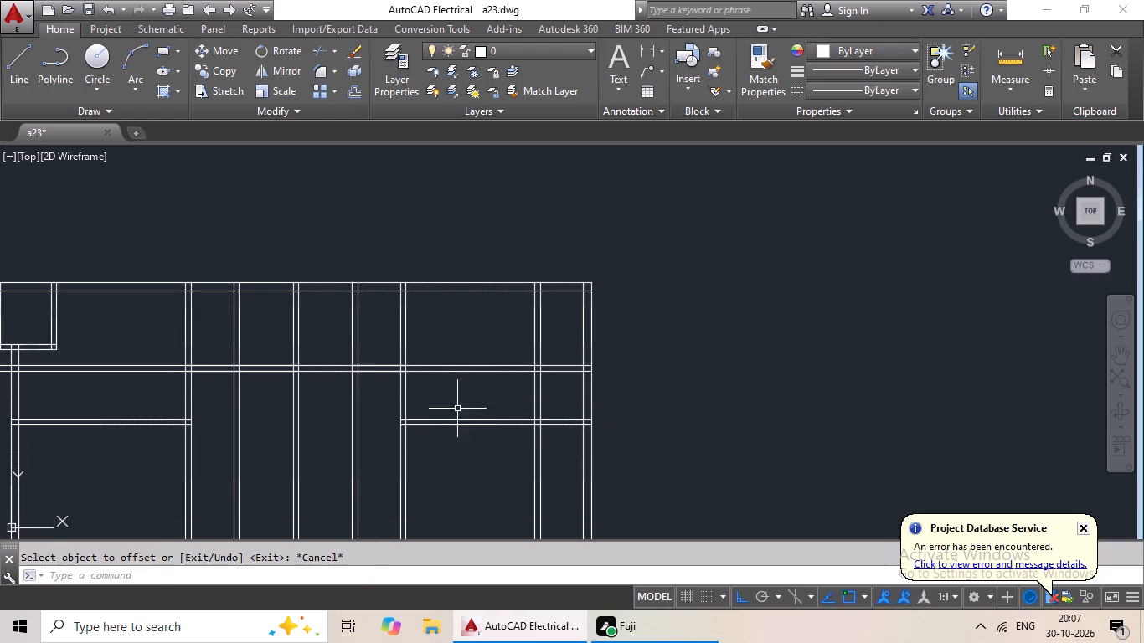
key("Escape")
key("Escape")
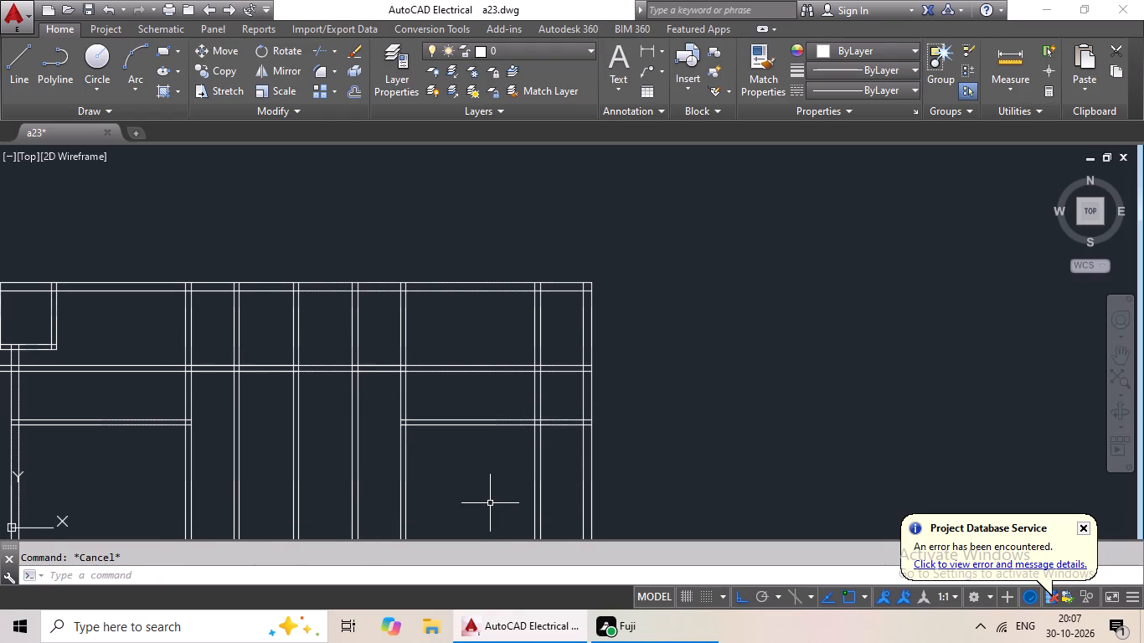
Trim the new horizontal partition pair between the fifth and sixth, and between the third and fourth, vertical partitions.
key("t")
key("r")
key("space")
key("space")
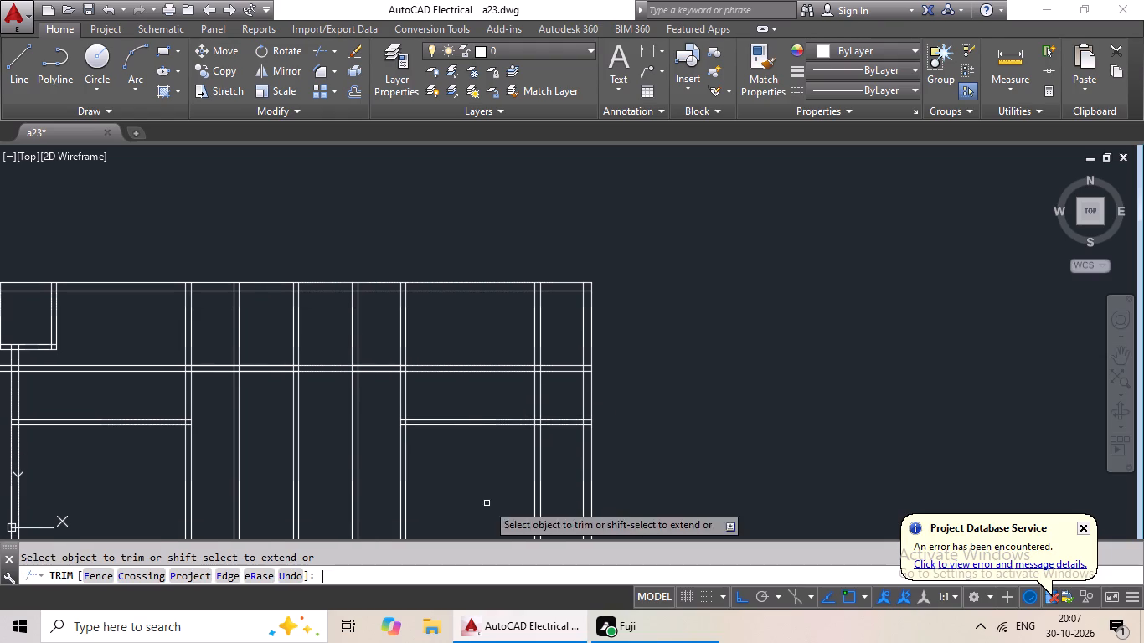
scroll(471, 361, "up", 1)
left_click_drag(494, 335, 470, 399)
left_click(470, 399)
scroll(498, 389, "down", 1)
middle_click_drag(498, 389, 564, 371)
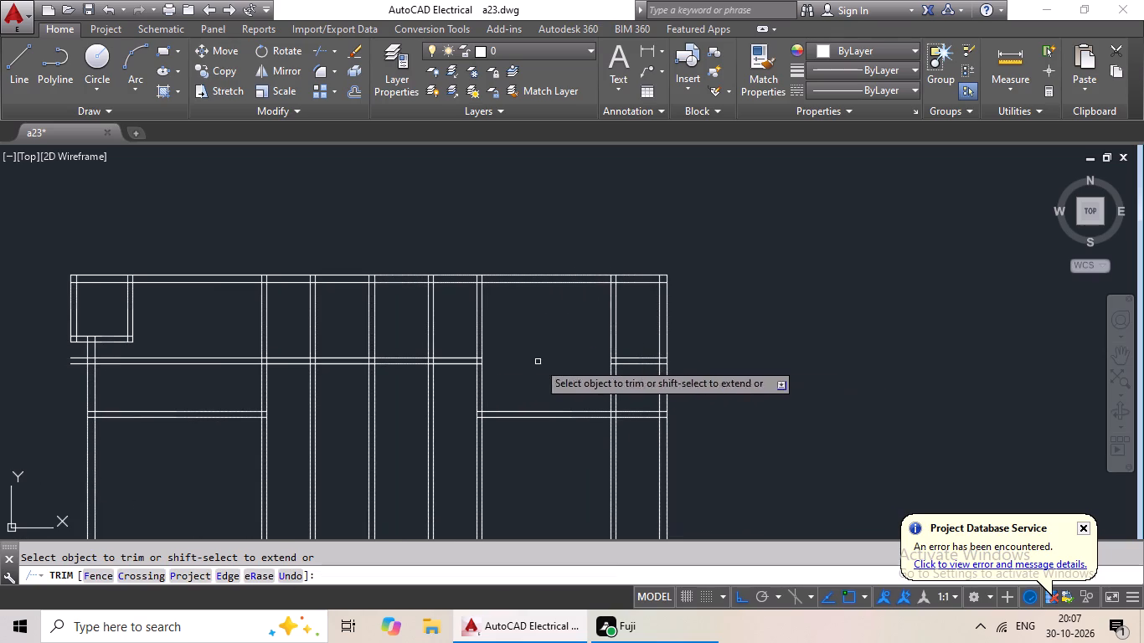
left_click_drag(405, 327, 392, 415)
left_click(393, 412)
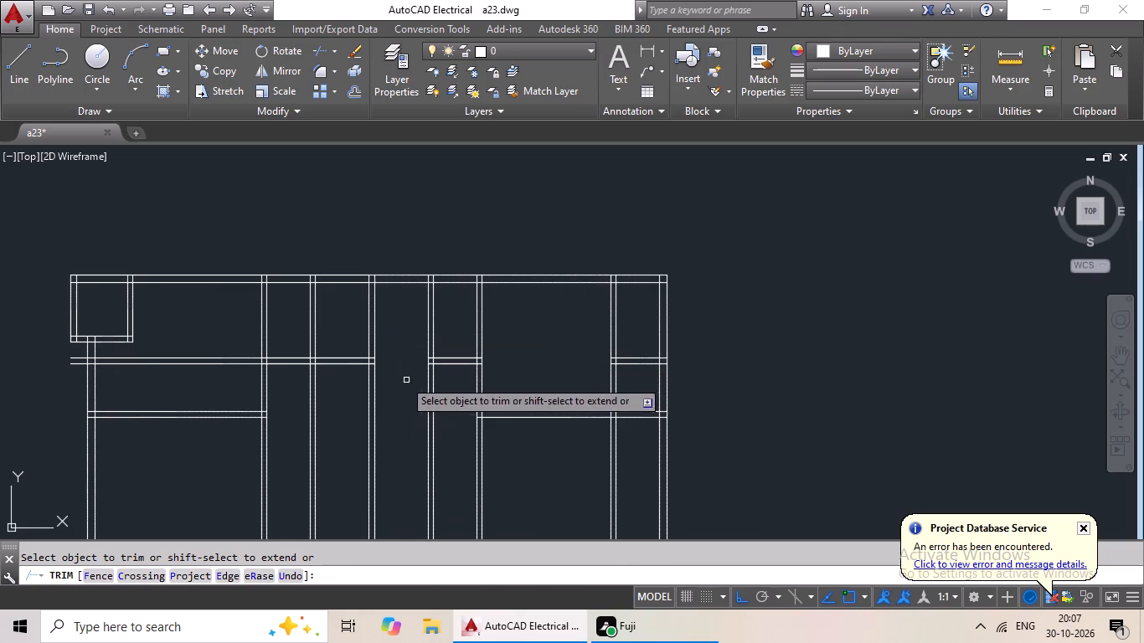
Trim the new horizontal partition pair between the left outer wall and first vertical partition, plus its stubs outside the wall.
scroll(120, 360, "up", 2)
left_click_drag(241, 328, 211, 431)
left_click(214, 424)
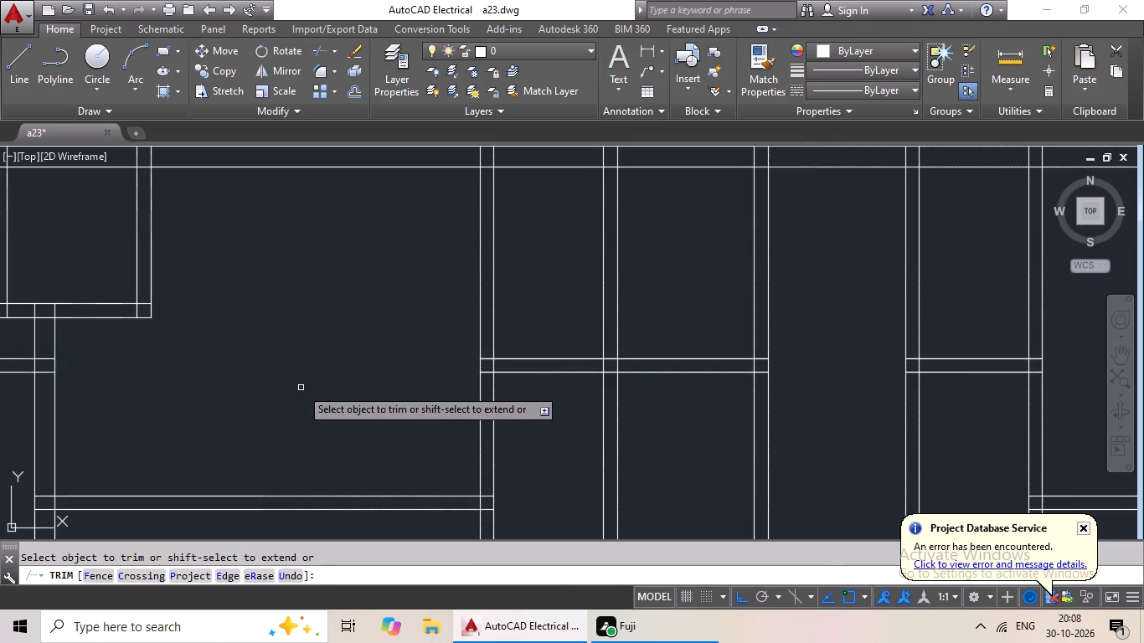
scroll(304, 387, "down", 2)
scroll(177, 382, "up", 4)
left_click_drag(246, 327, 238, 407)
left_click(238, 407)
scroll(357, 351, "up", 2)
scroll(377, 336, "down", 2)
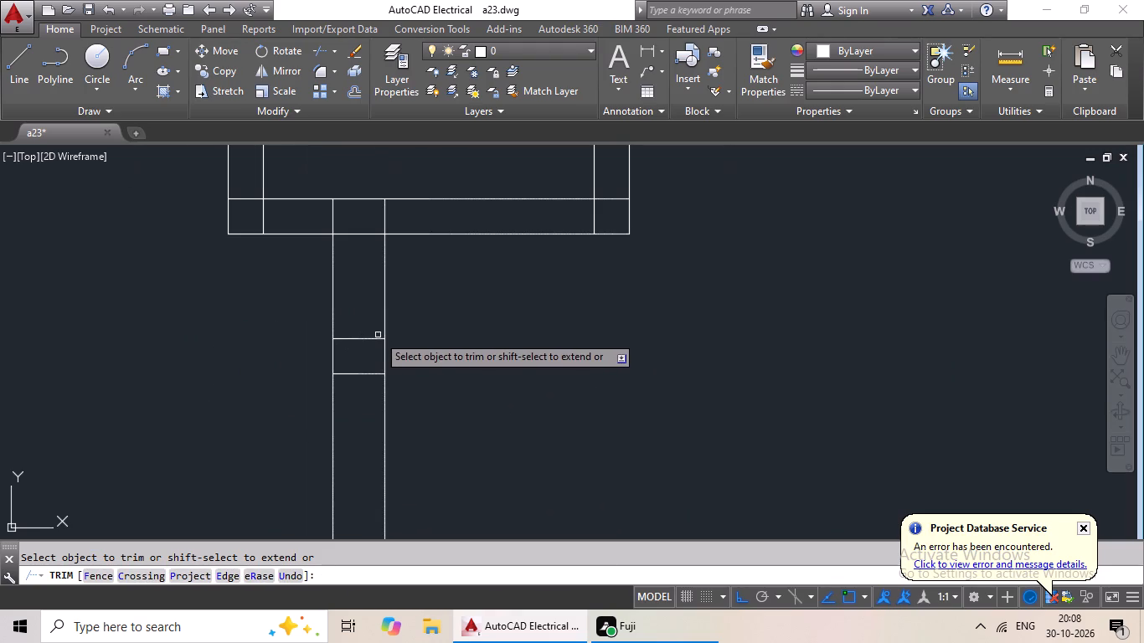
key("Escape")
Erase the two short horizontal line pieces remaining inside the left outer wall.
left_click_drag(372, 323, 354, 414)
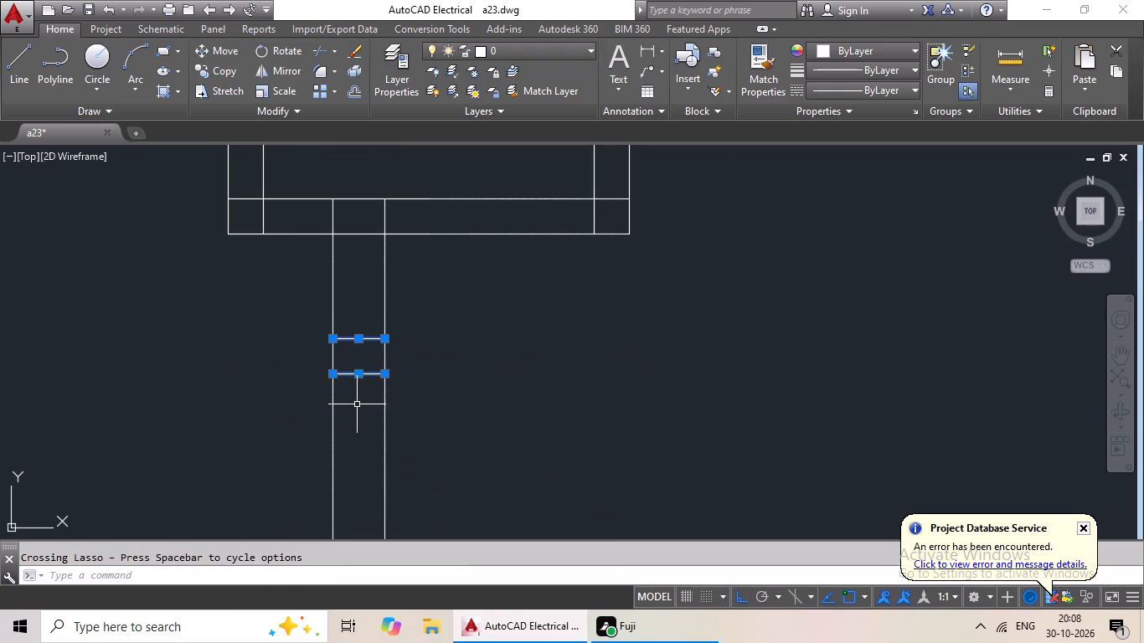
key("Delete")
Measure the clear vertical distance between the two horizontal partitions beside the right outer wall with a linear dimension.
scroll(399, 360, "down", 4)
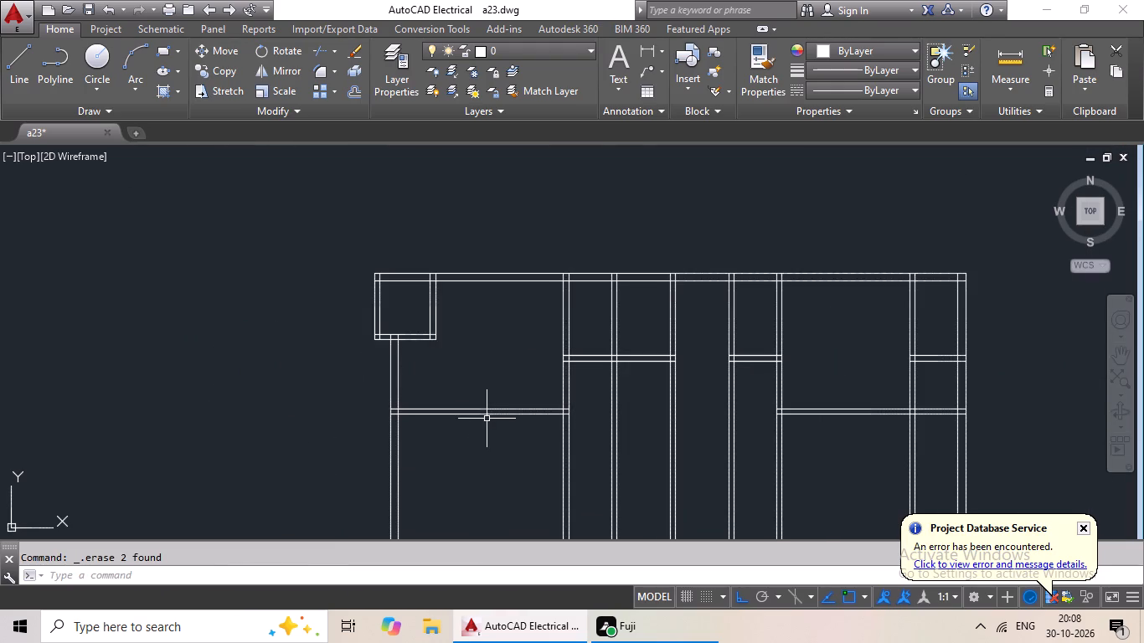
middle_click_drag(710, 433, 568, 354)
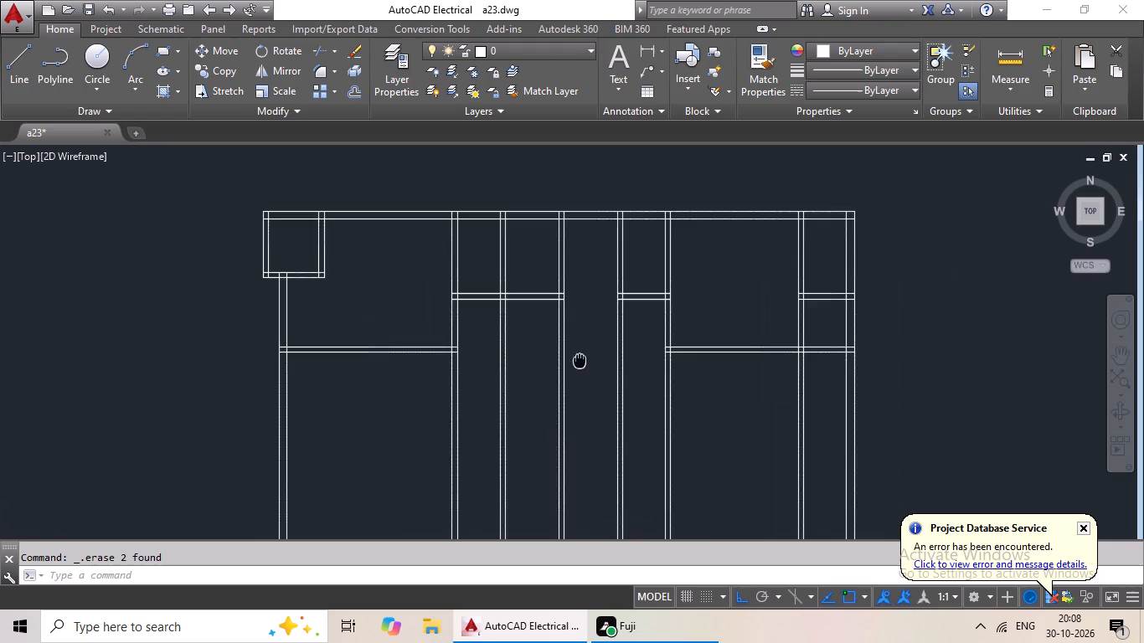
middle_click_drag(568, 354, 563, 352)
scroll(561, 352, "up", 1)
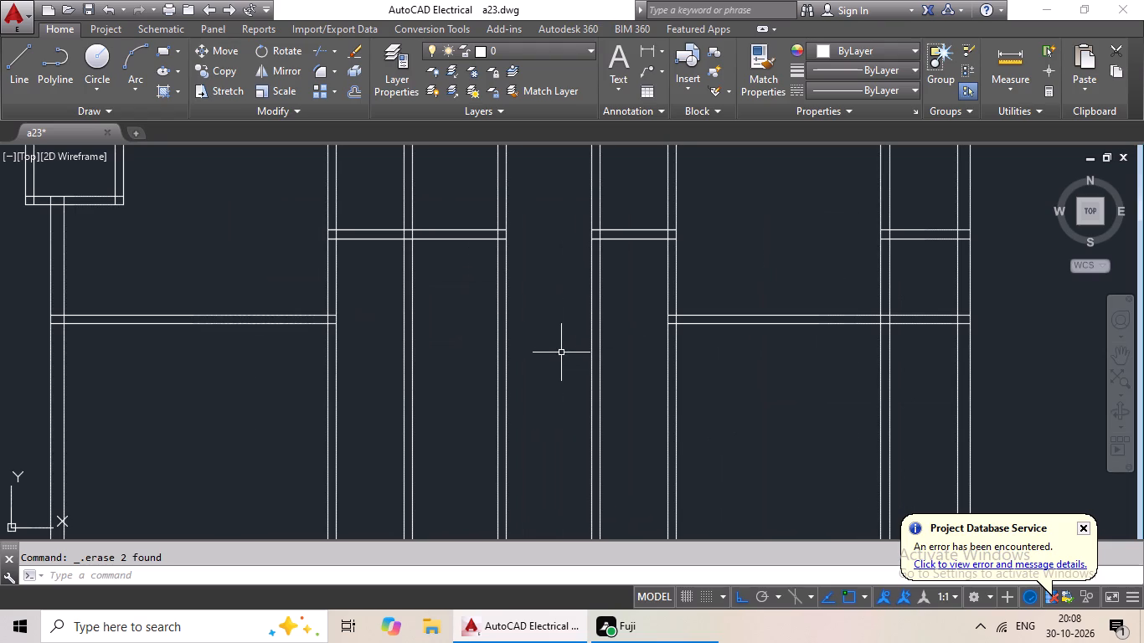
scroll(561, 353, "down", 1)
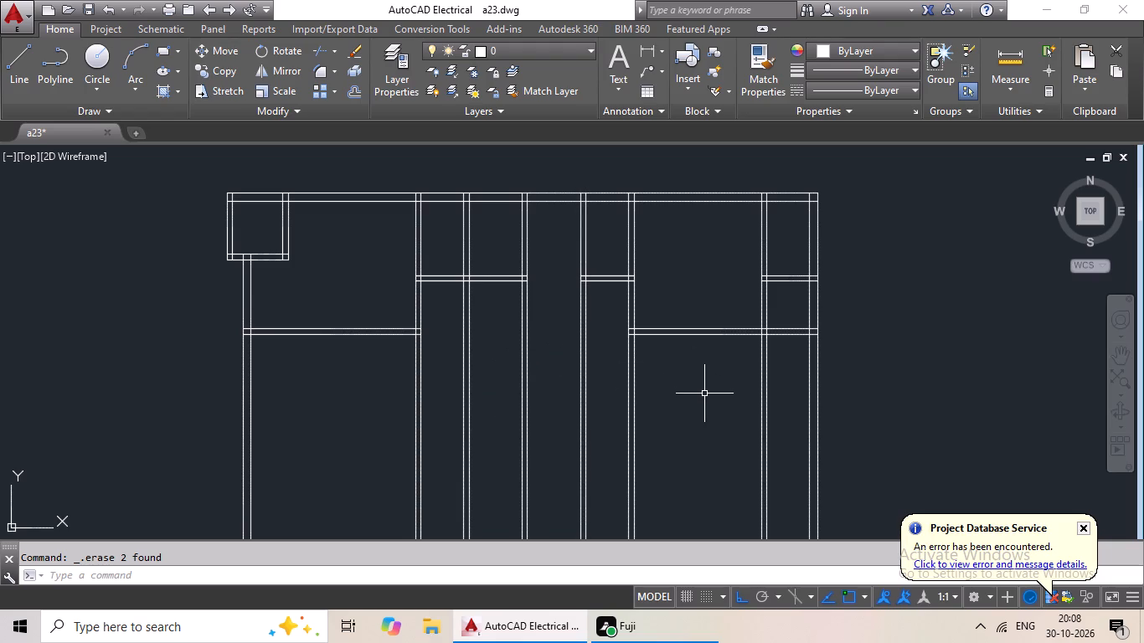
scroll(706, 399, "up", 1)
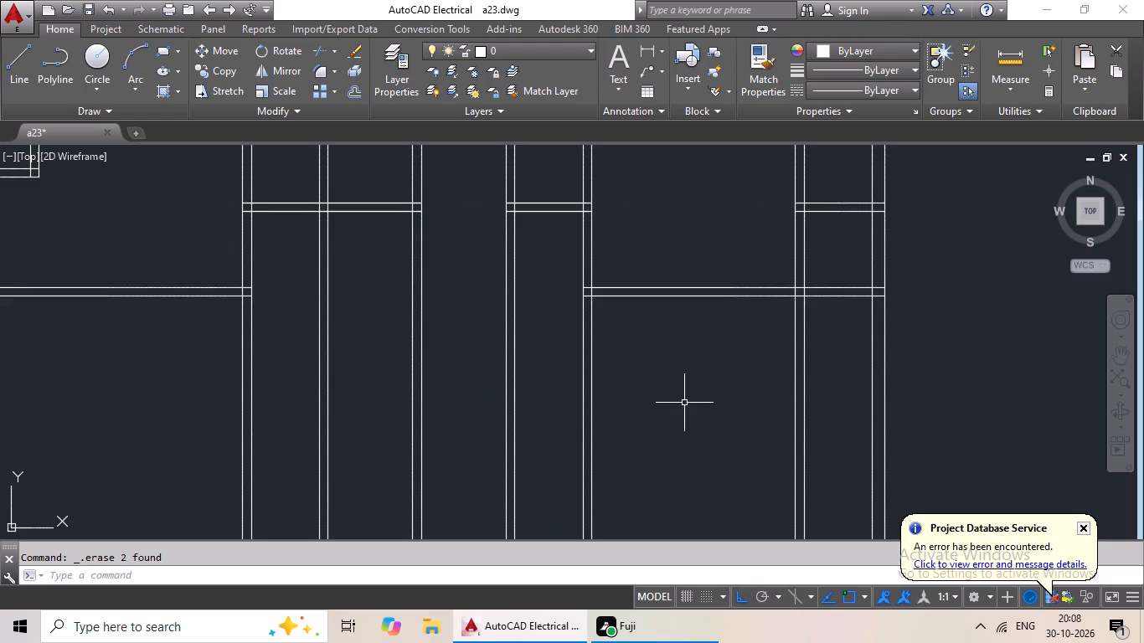
scroll(880, 279, "up", 2)
middle_click_drag(802, 269, 720, 398)
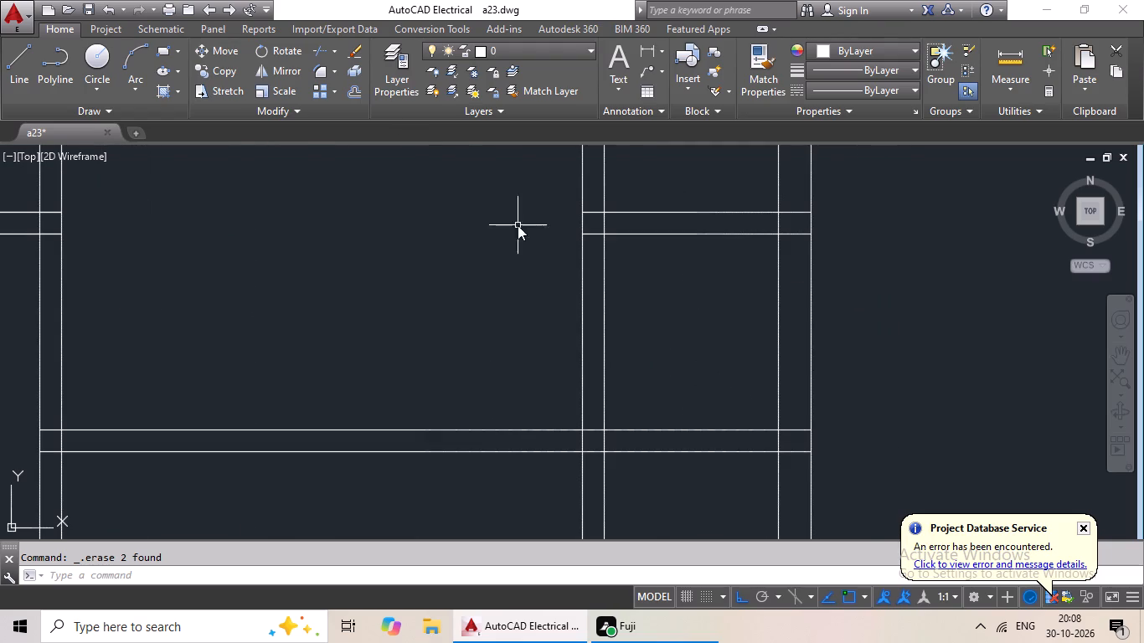
left_click(644, 48)
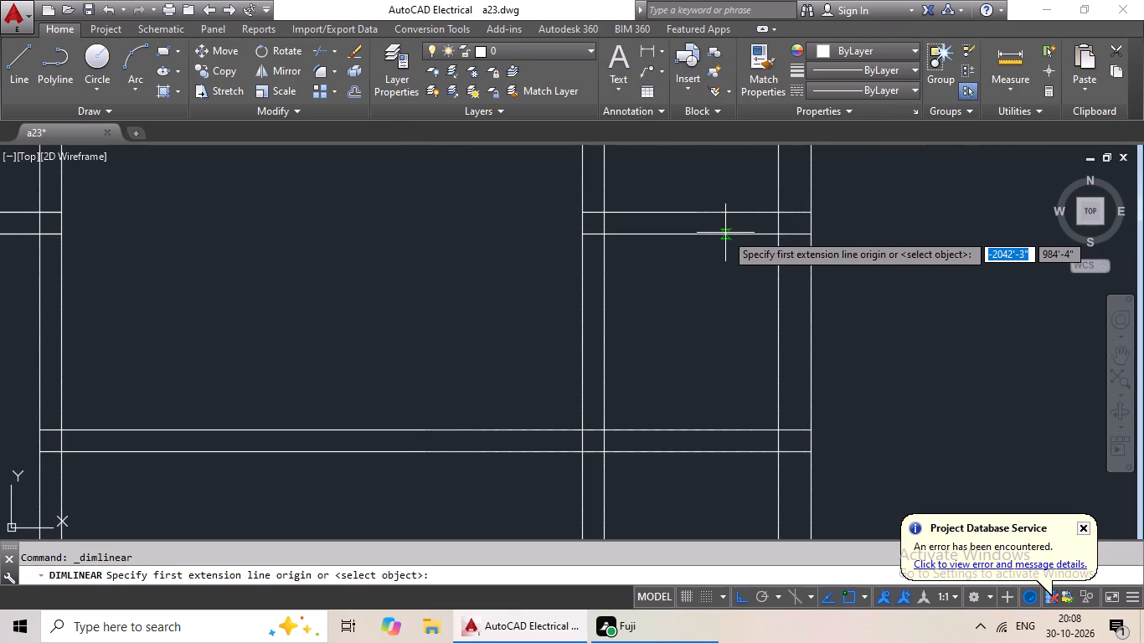
left_click(723, 236)
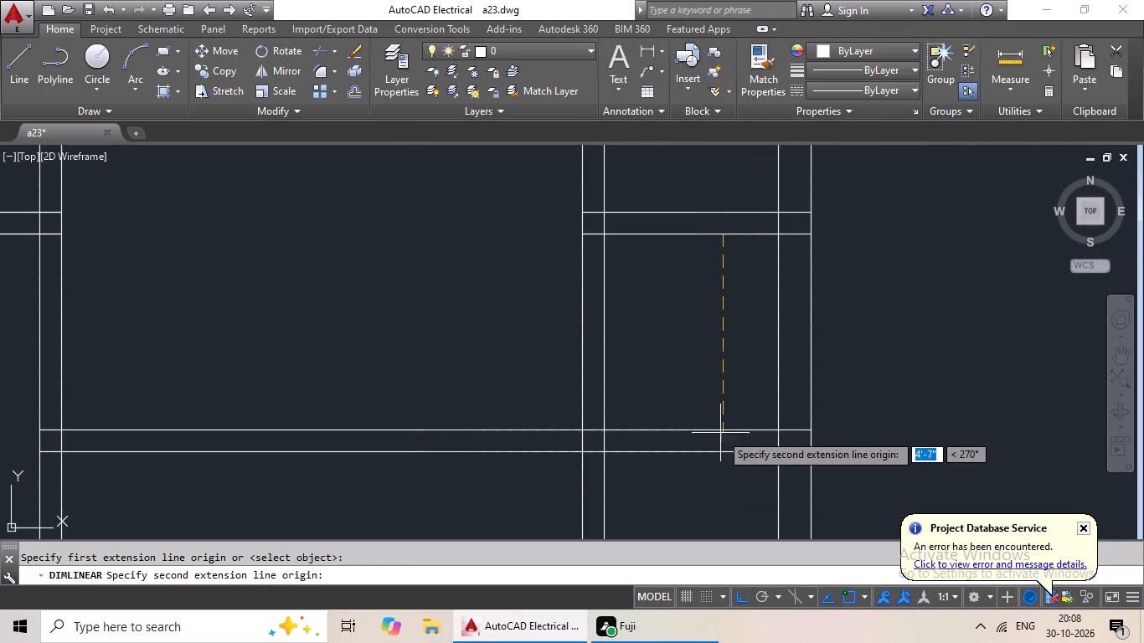
left_click(721, 430)
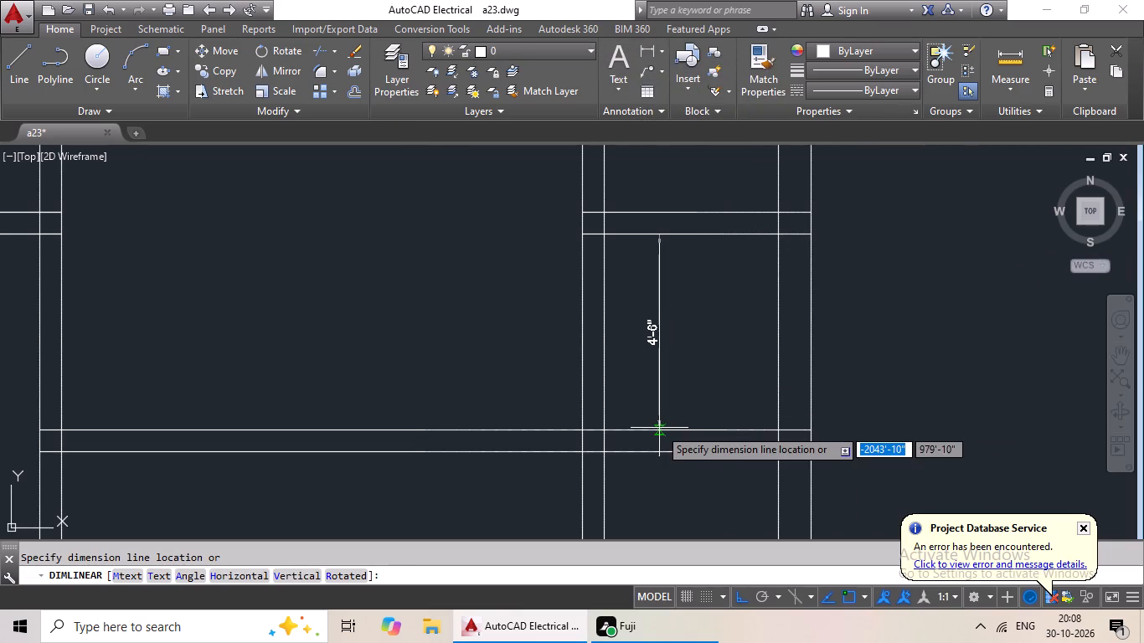
key("Escape")
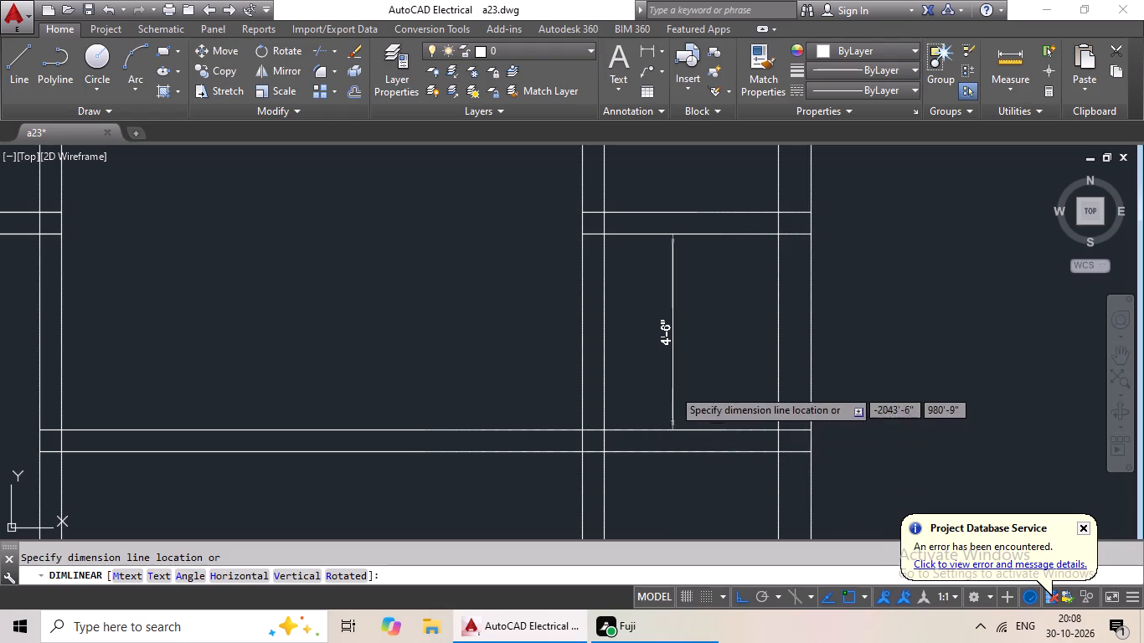
Examine the partition layout below the upper horizontal partitions and across the whole floor plan.
scroll(695, 367, "down", 4)
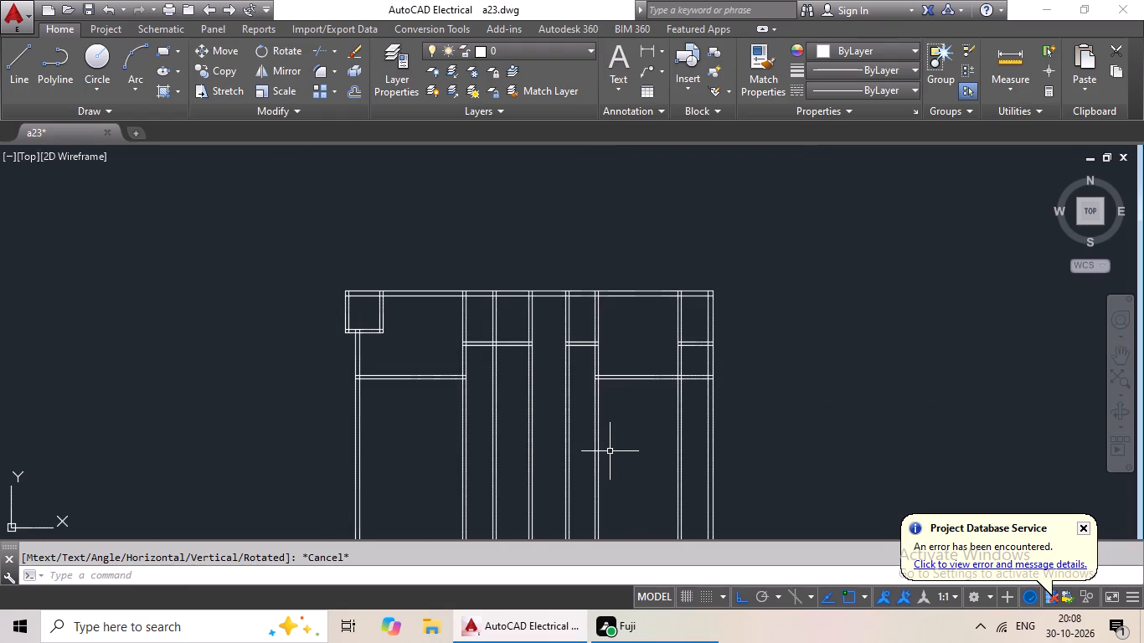
scroll(586, 421, "up", 3)
scroll(585, 417, "down", 3)
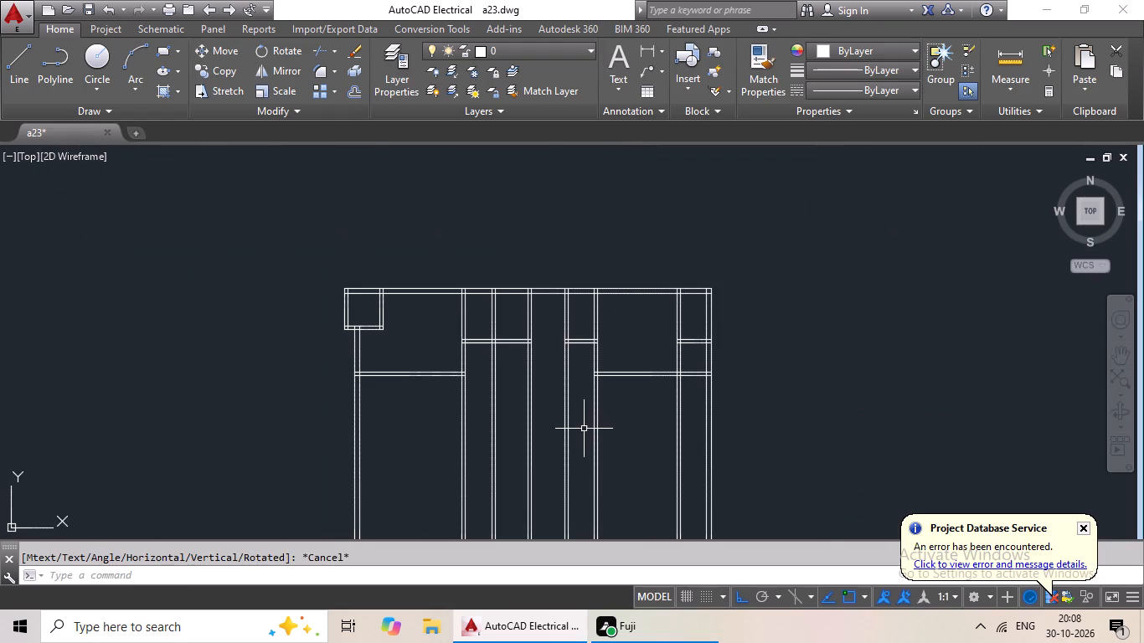
middle_click_drag(585, 429, 650, 322)
scroll(648, 344, "up", 1)
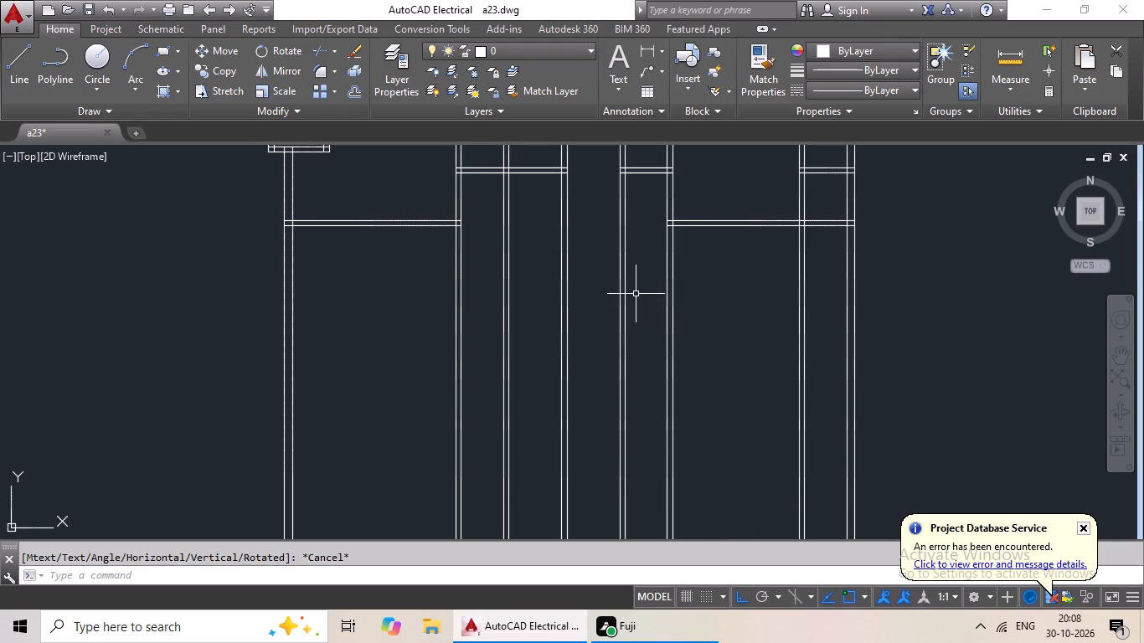
scroll(636, 294, "down", 1)
scroll(636, 294, "up", 2)
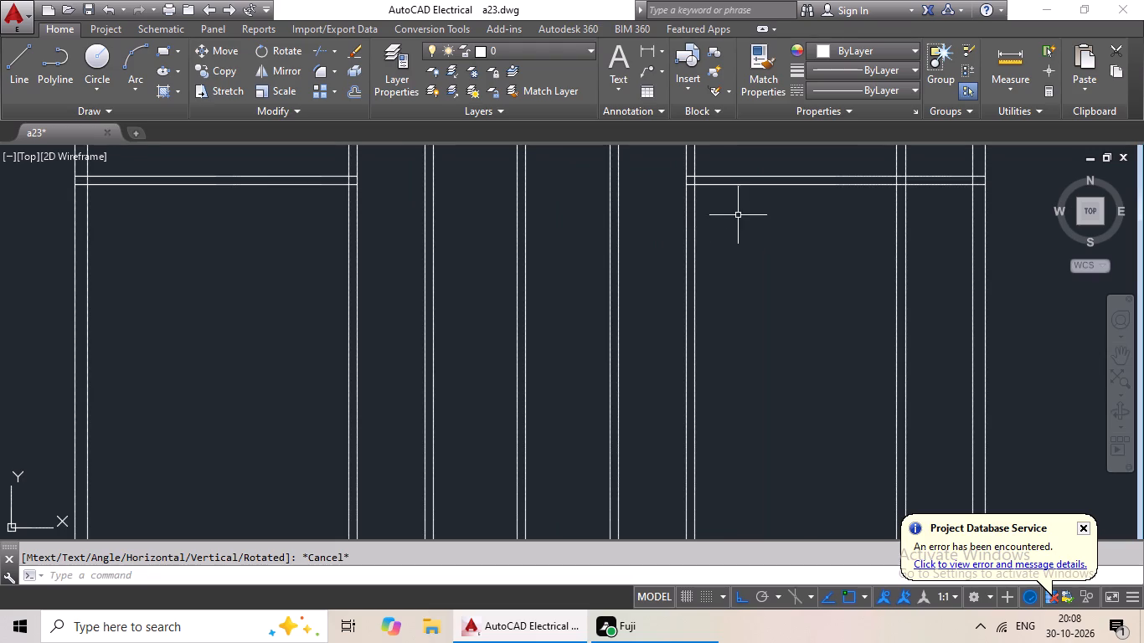
scroll(770, 222, "down", 3)
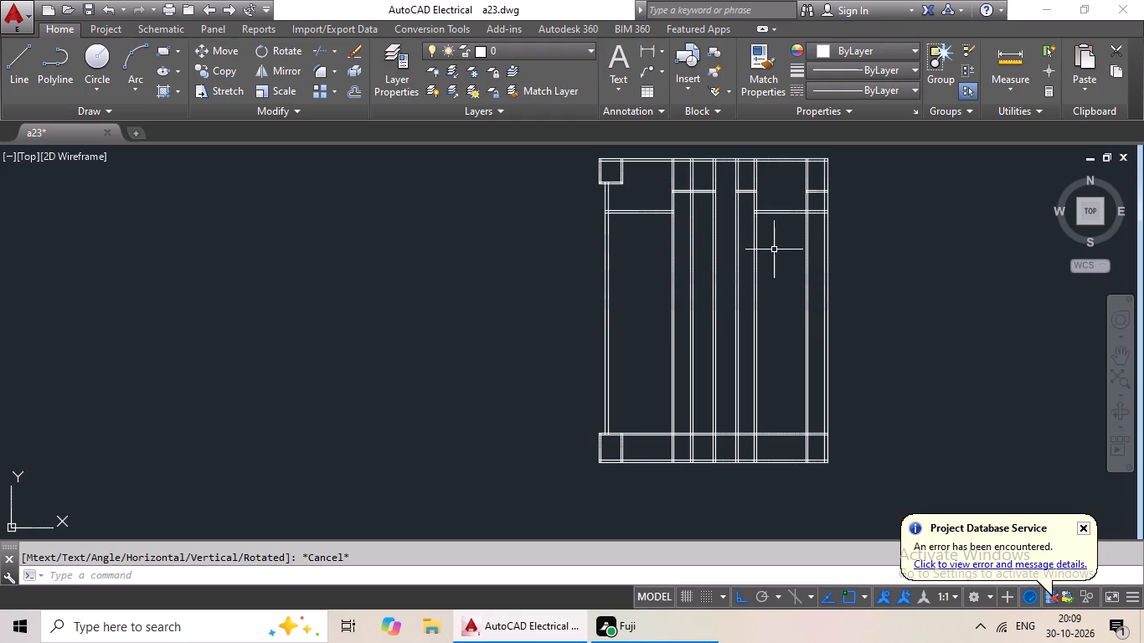
scroll(818, 217, "up", 2)
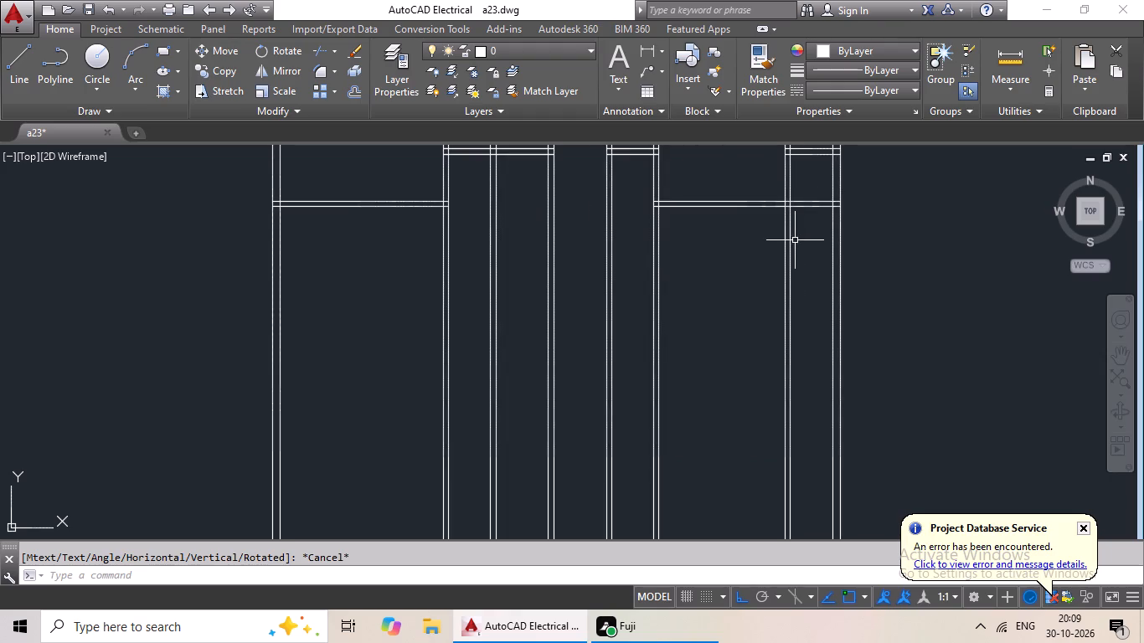
middle_click_drag(796, 246, 778, 337)
scroll(781, 326, "down", 1)
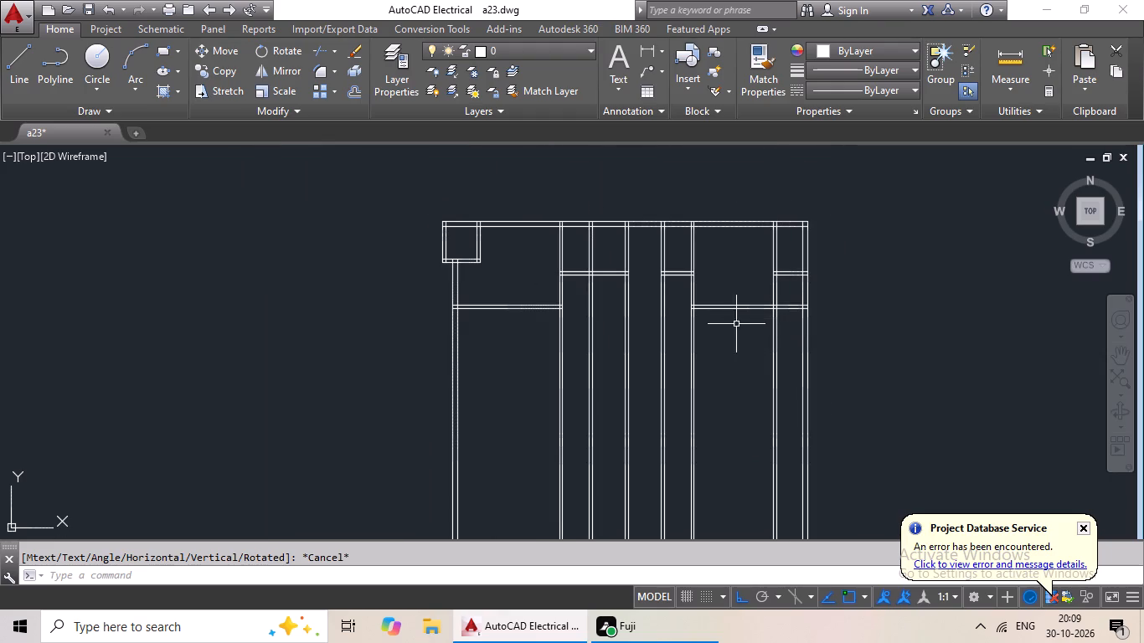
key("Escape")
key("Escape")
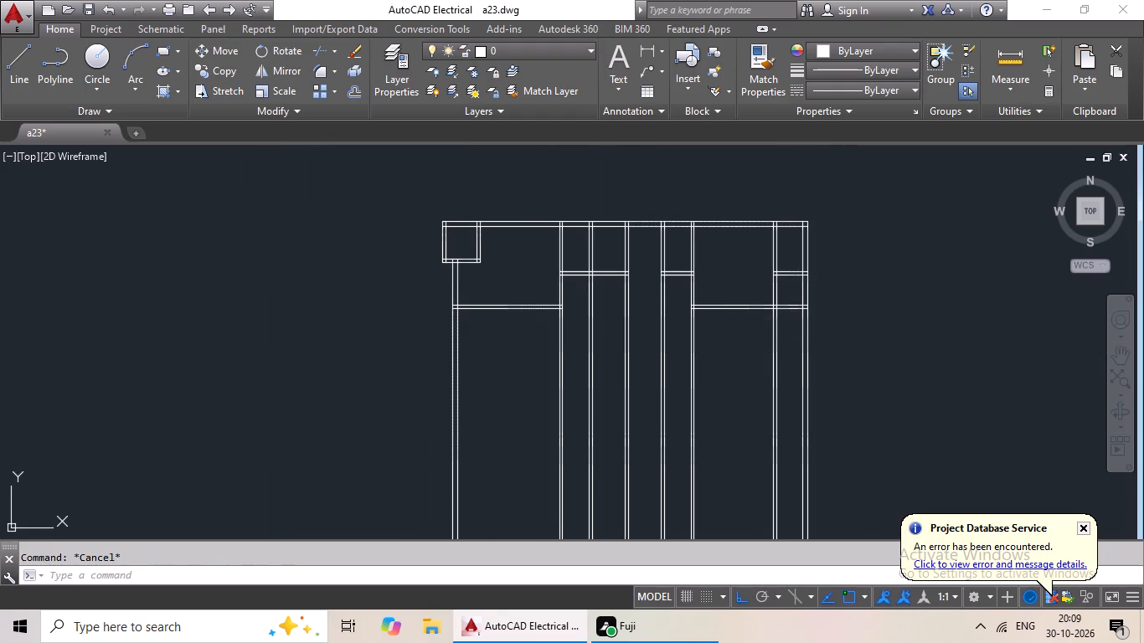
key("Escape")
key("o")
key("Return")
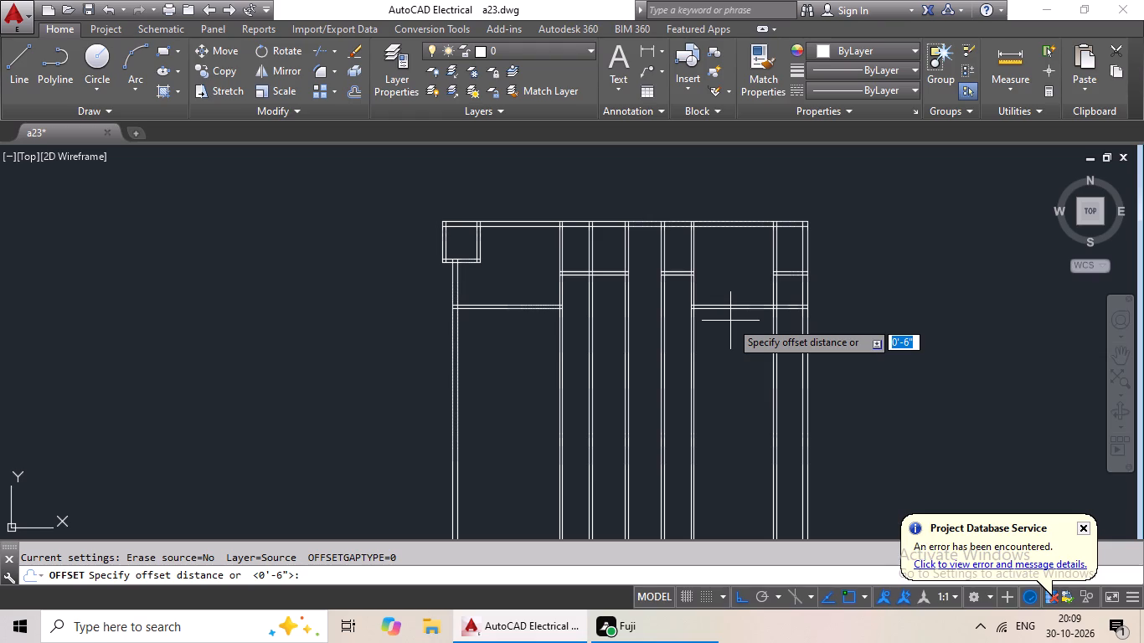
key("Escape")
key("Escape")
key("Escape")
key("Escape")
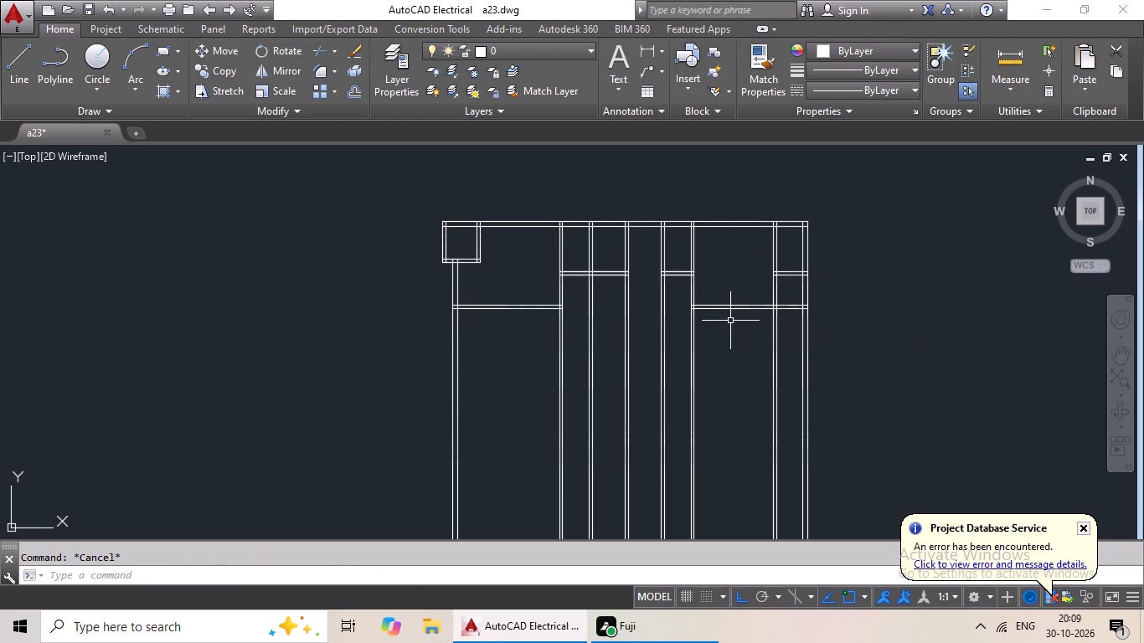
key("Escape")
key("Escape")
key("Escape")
Trim the first four vertical partition pairs from the left where they run below the upper horizontal partitions.
type("tr")
key("space")
key("space")
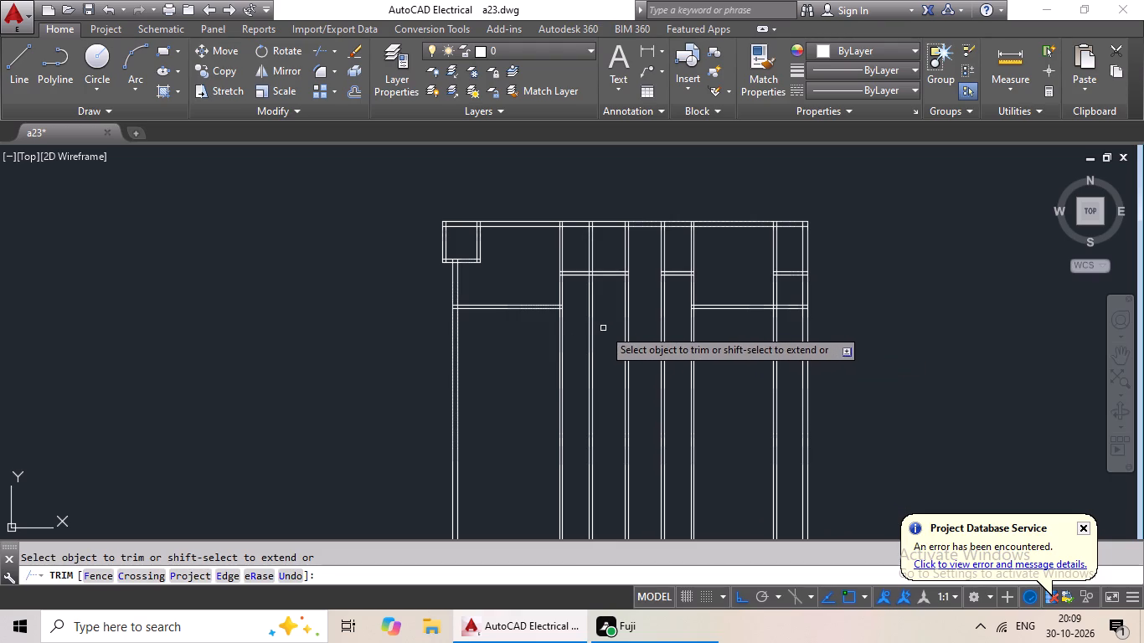
scroll(590, 323, "up", 3)
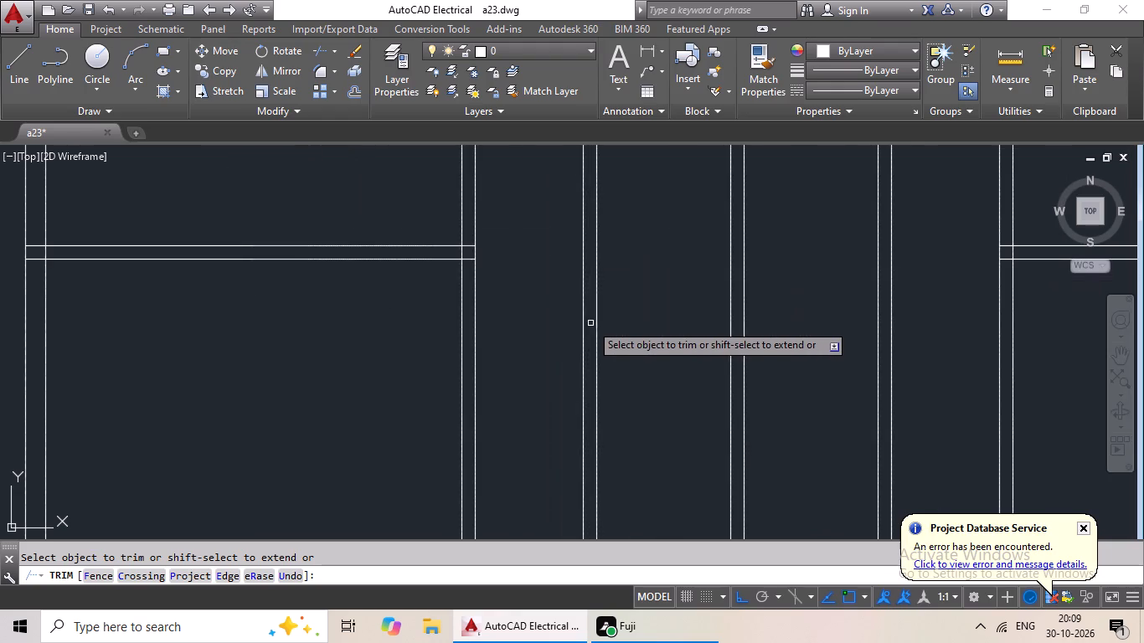
scroll(616, 259, "down", 3)
left_click_drag(625, 243, 596, 321)
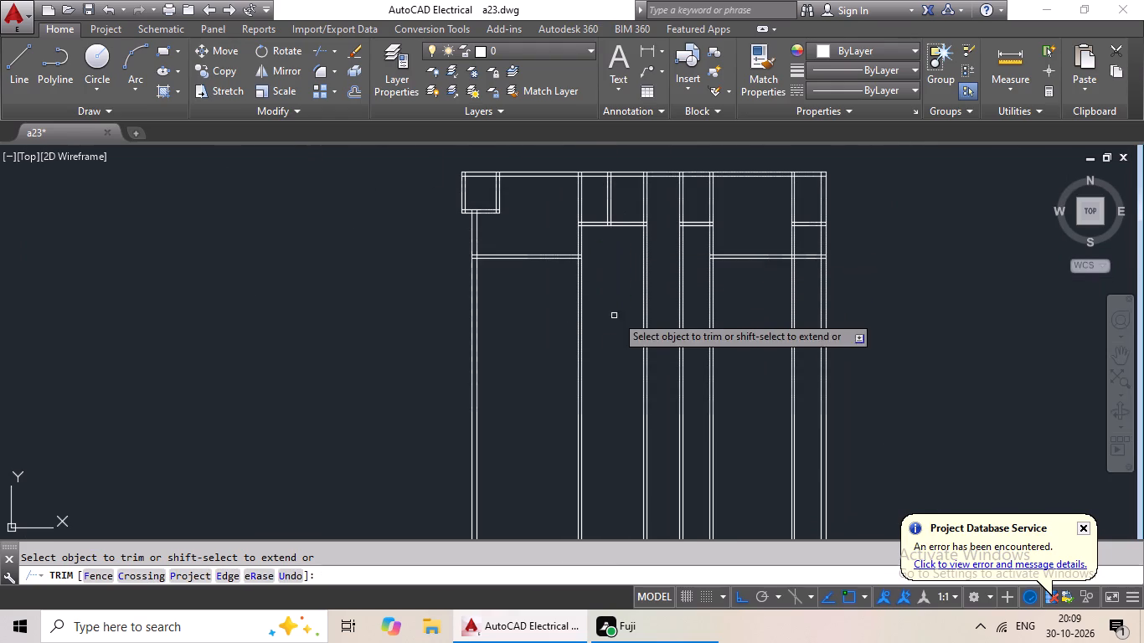
scroll(649, 267, "up", 2)
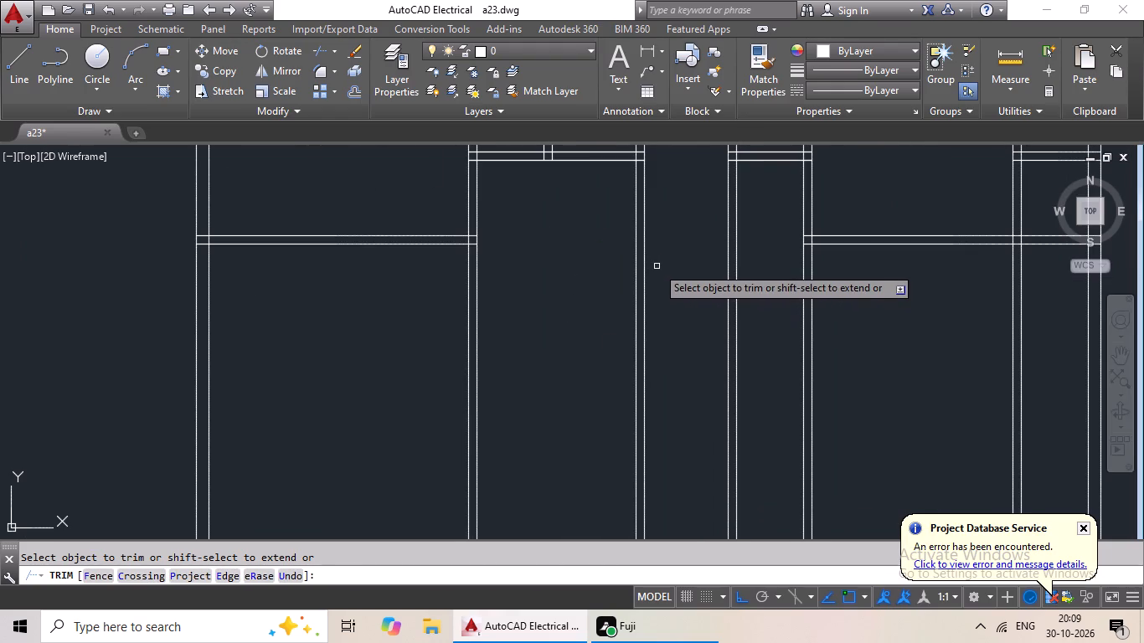
left_click_drag(666, 241, 594, 373)
left_click_drag(594, 373, 605, 368)
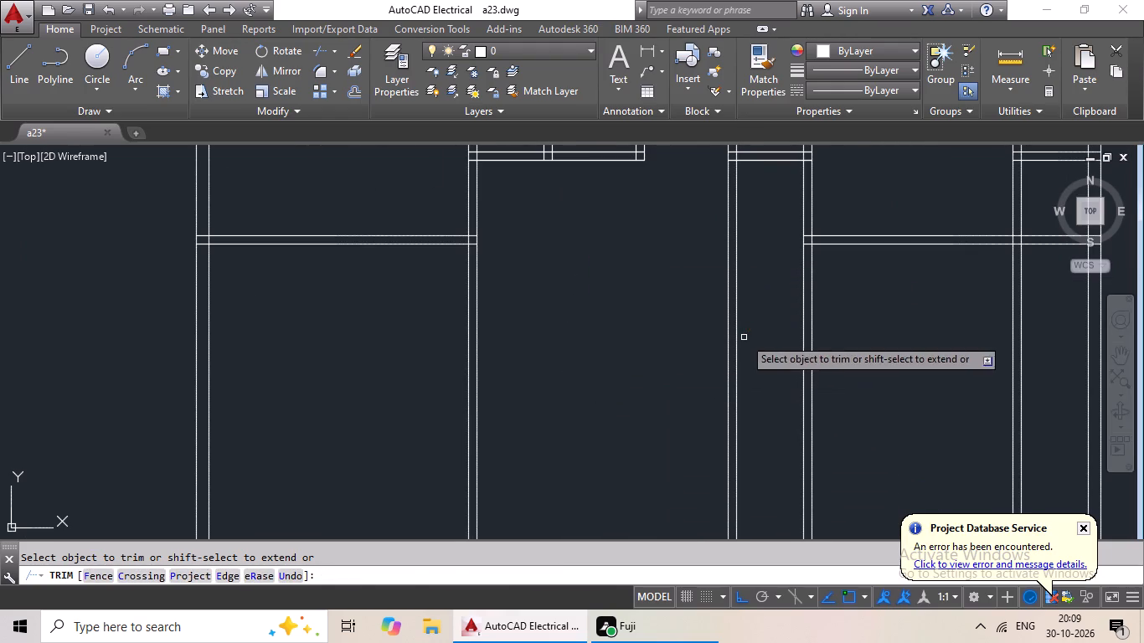
left_click_drag(758, 310, 704, 381)
left_click(704, 381)
left_click_drag(580, 354, 417, 419)
left_click_drag(417, 419, 431, 414)
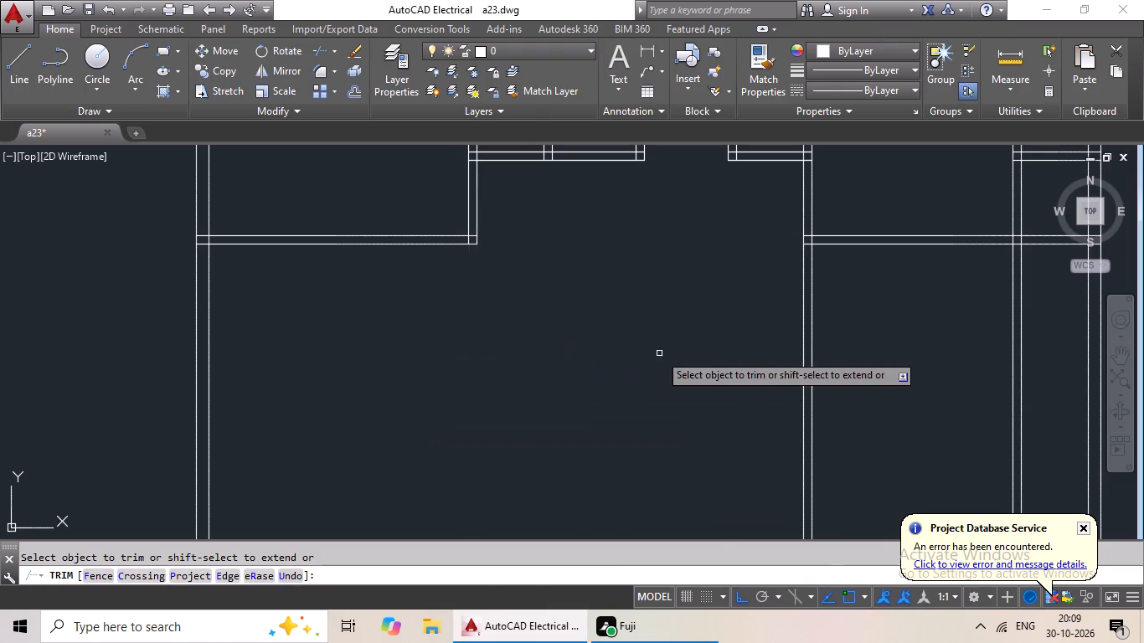
Trim the two remaining vertical partition pairs nearest the right outer wall below the lower of the upper horizontal partitions.
scroll(672, 337, "down", 2)
left_click_drag(750, 334, 700, 399)
left_click(700, 399)
middle_click_drag(740, 372, 775, 310)
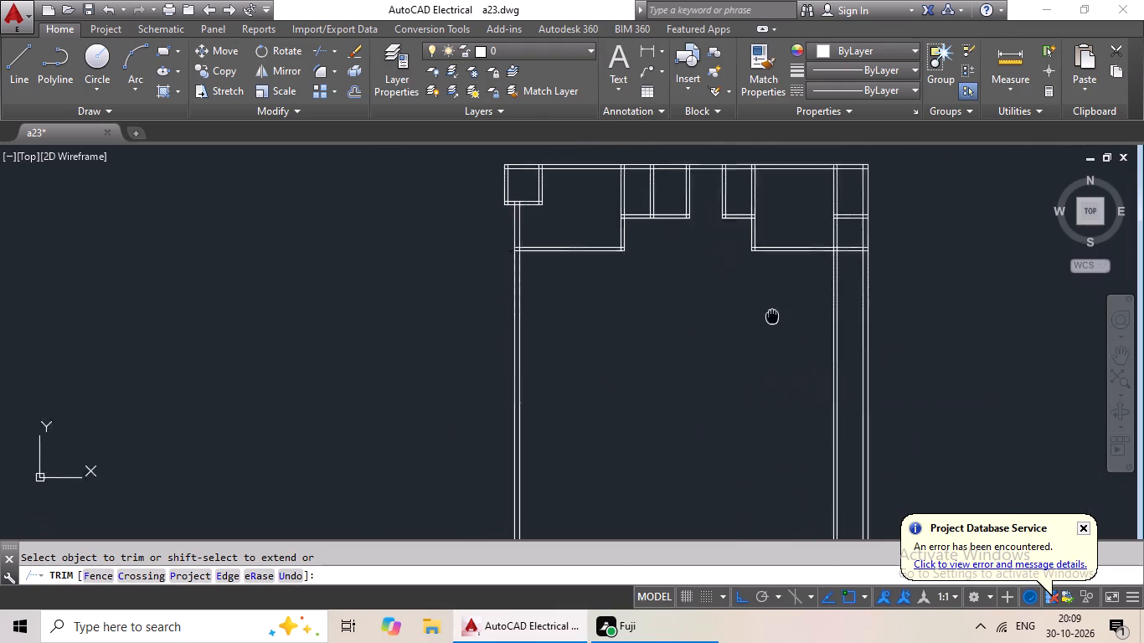
middle_click_drag(775, 310, 780, 295)
scroll(796, 317, "down", 1)
middle_click_drag(797, 321, 601, 388)
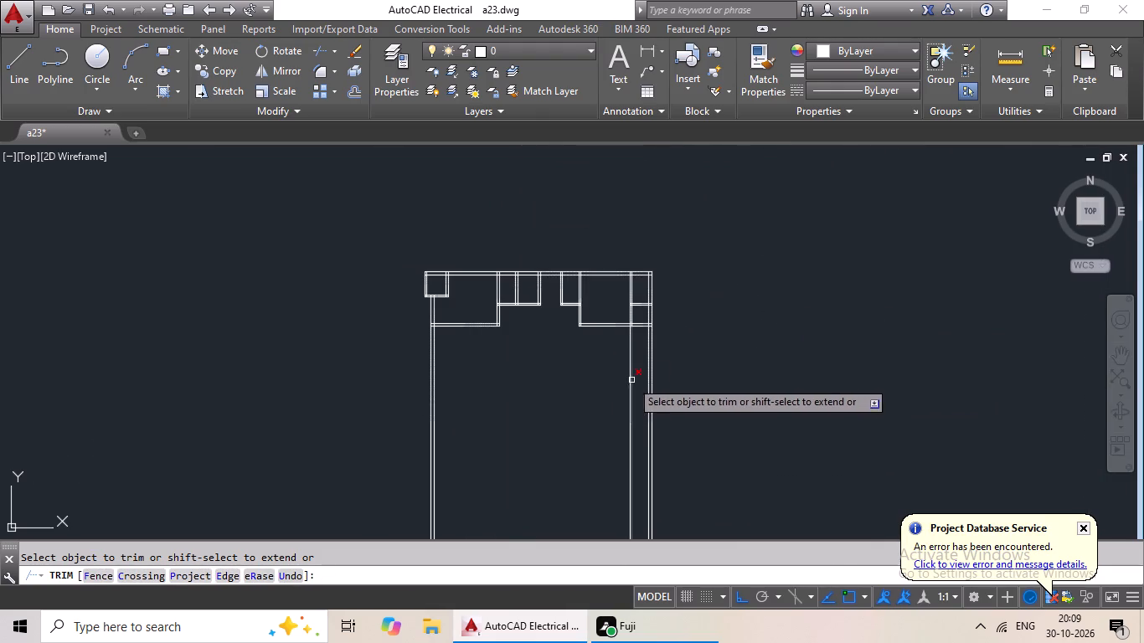
middle_click_drag(460, 353, 652, 353)
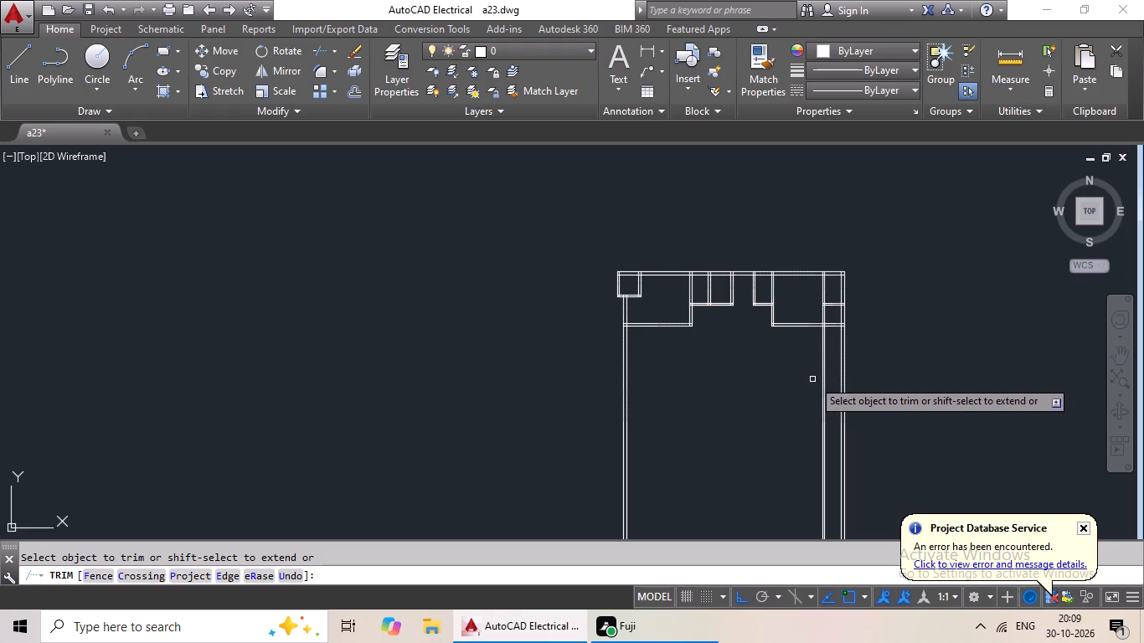
scroll(817, 369, "up", 3)
left_click_drag(894, 275, 790, 437)
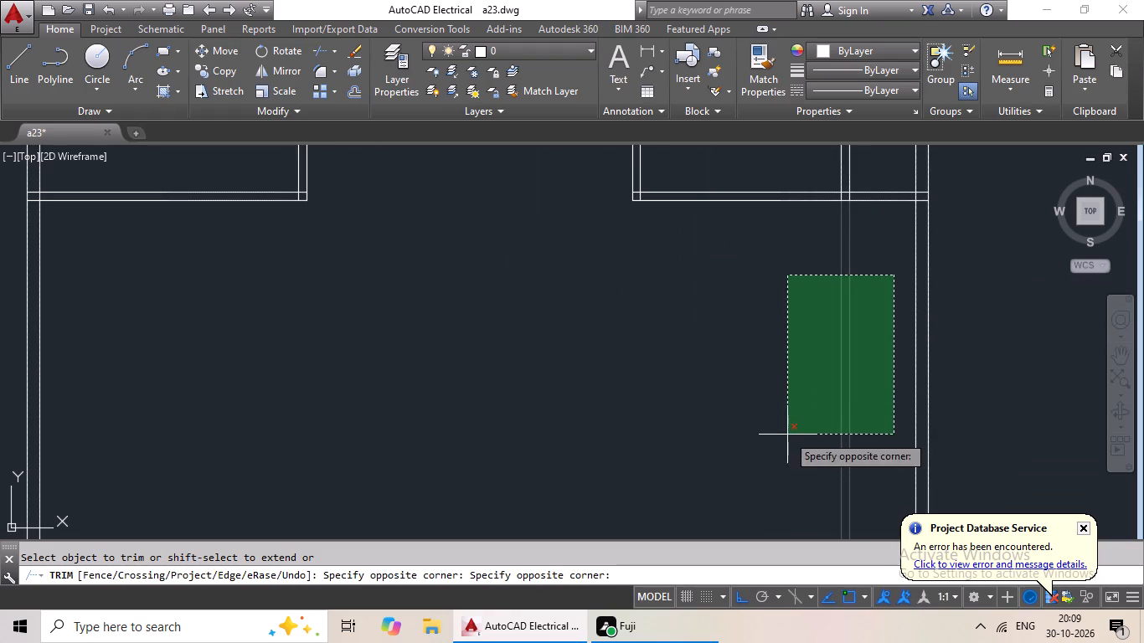
left_click(802, 410)
scroll(812, 395, "down", 3)
middle_click_drag(810, 394, 682, 416)
key("Escape")
key("Escape")
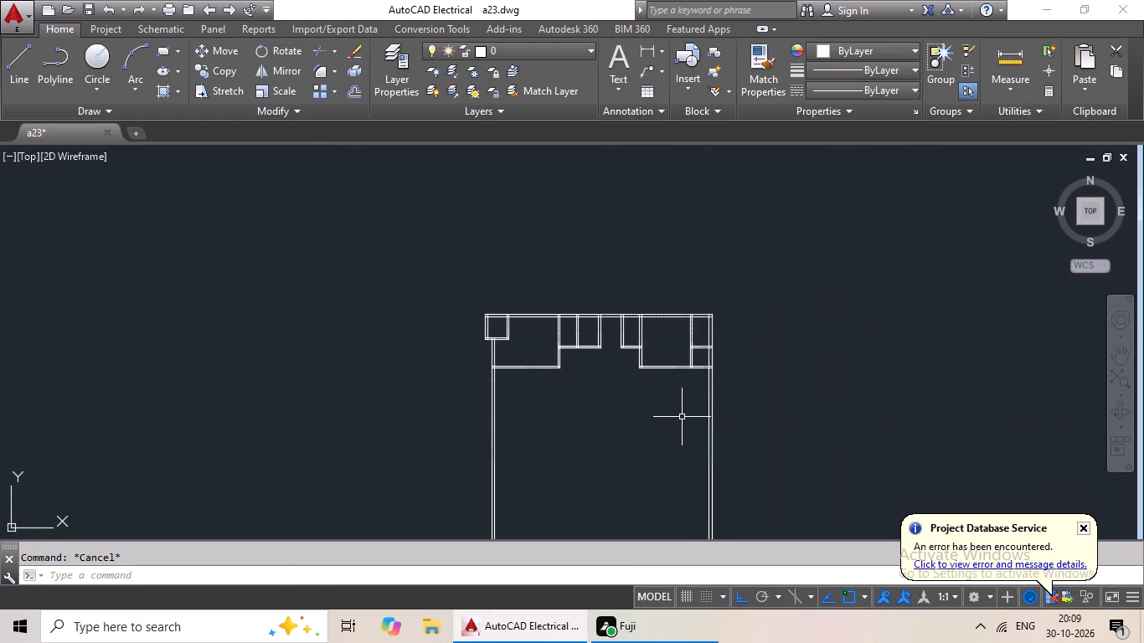
Offset the right outer wall's inner line 4' into the building.
key("o")
key("Return")
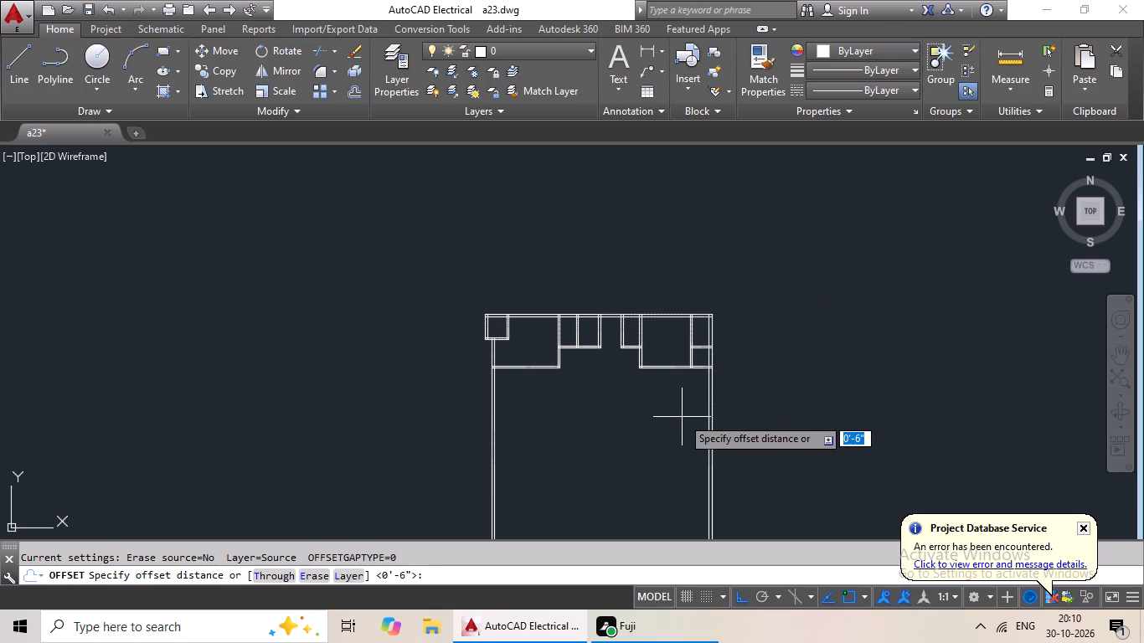
type("4'")
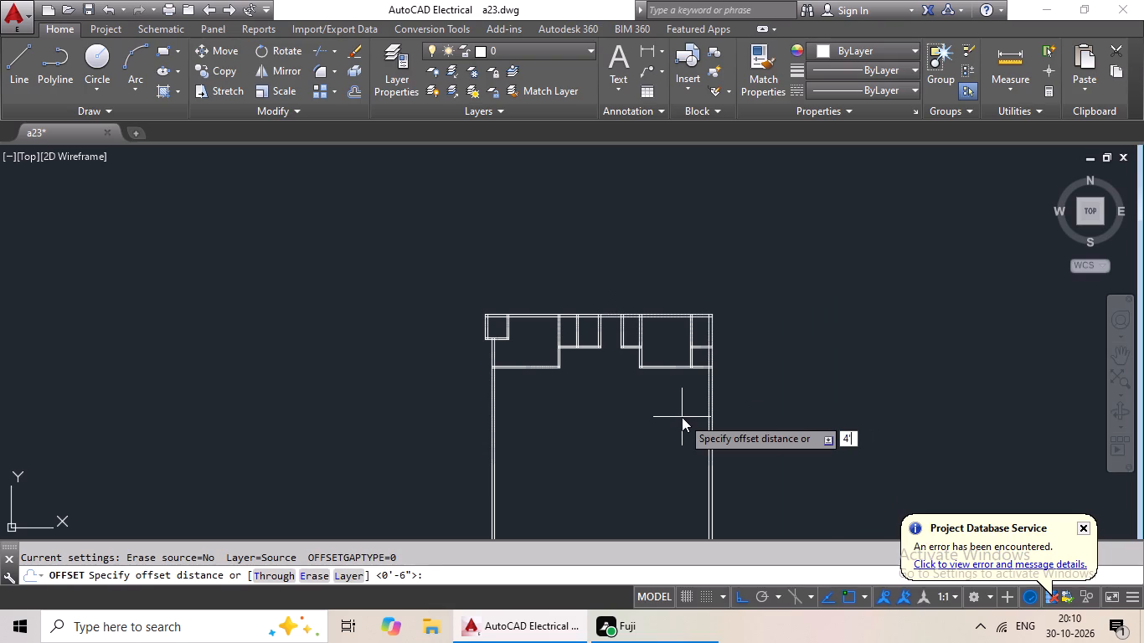
key("Return")
scroll(709, 398, "up", 1)
middle_click_drag(709, 396, 714, 393)
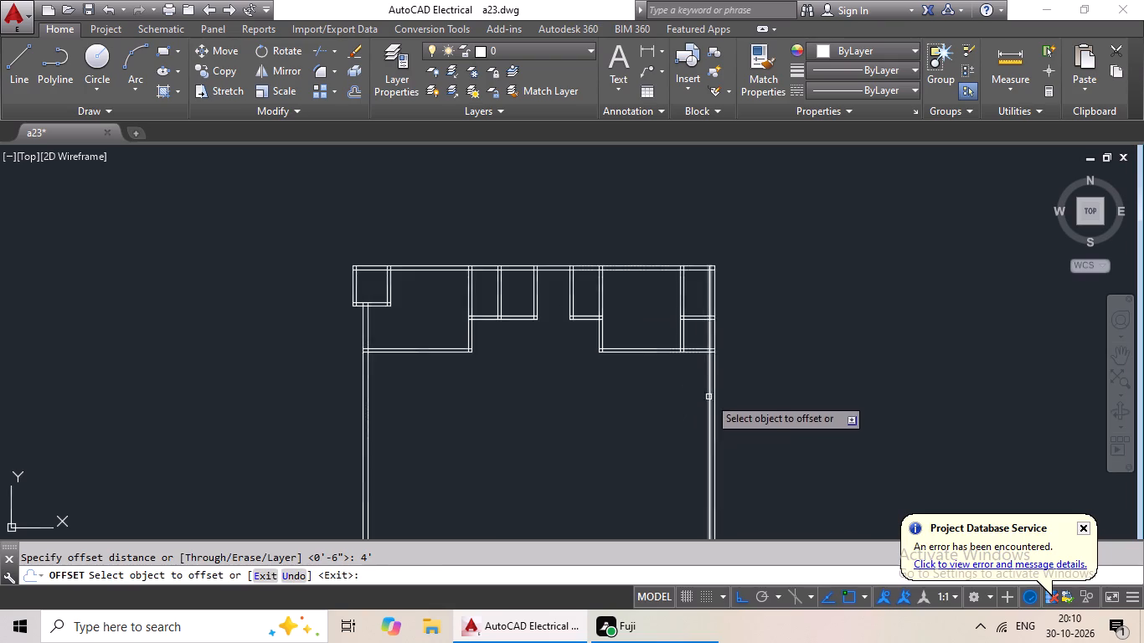
middle_click_drag(714, 393, 723, 275)
left_click(724, 275)
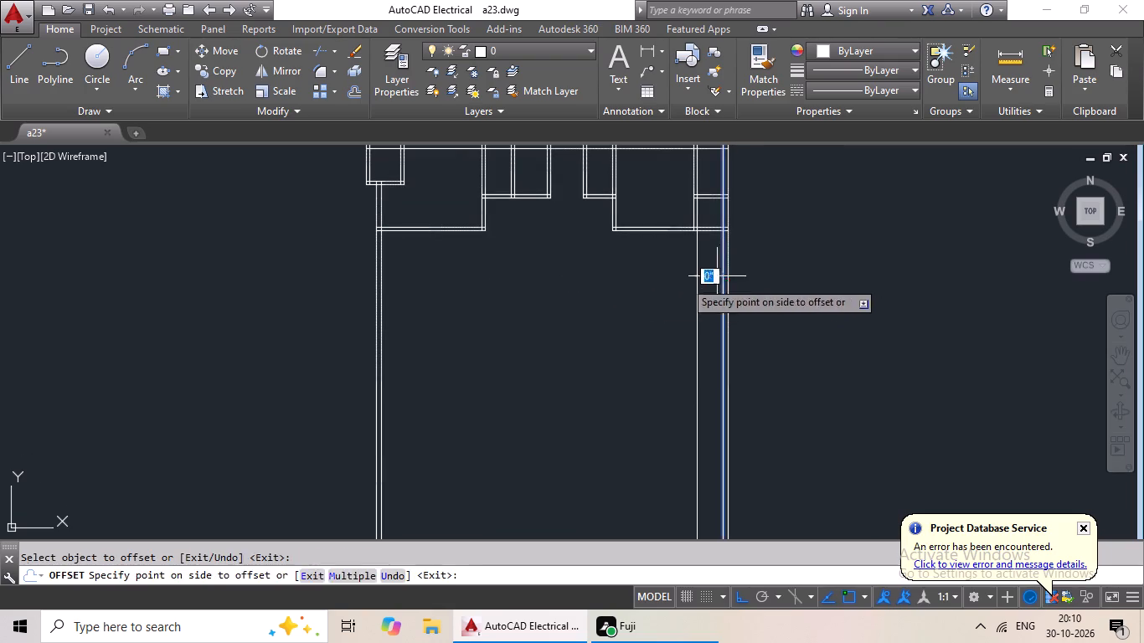
left_click(644, 289)
key("Escape")
key("Escape")
key("Escape")
Offset the new vertical line beside the right outer wall 6" toward the interior to form a partition.
key("o")
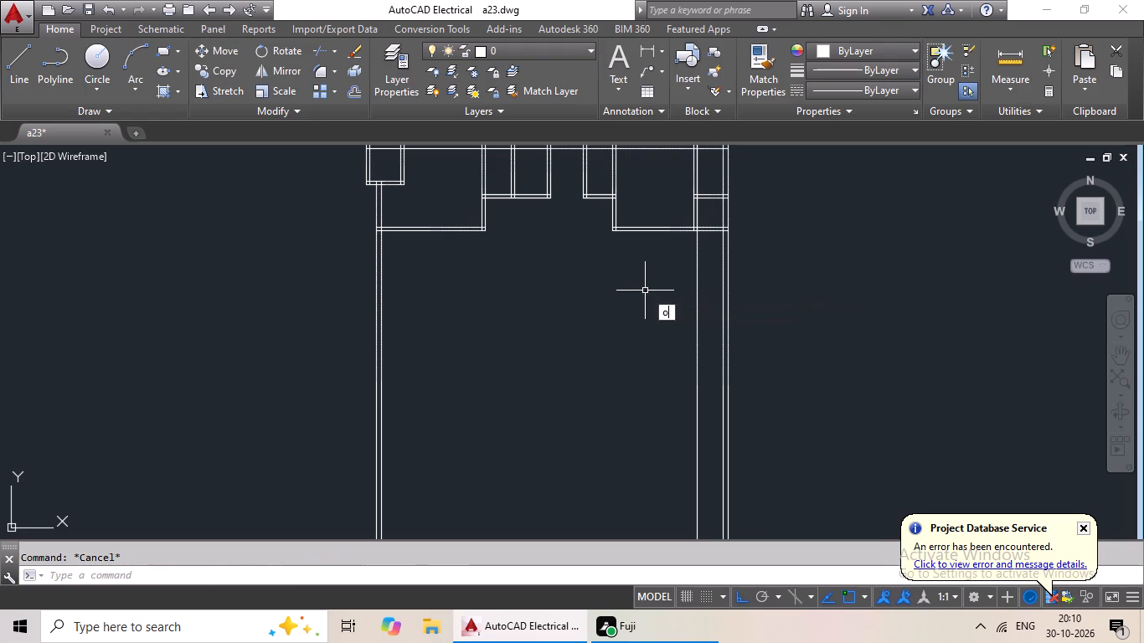
key("Return")
key("6")
key("shift+quotedbl")
key("Return")
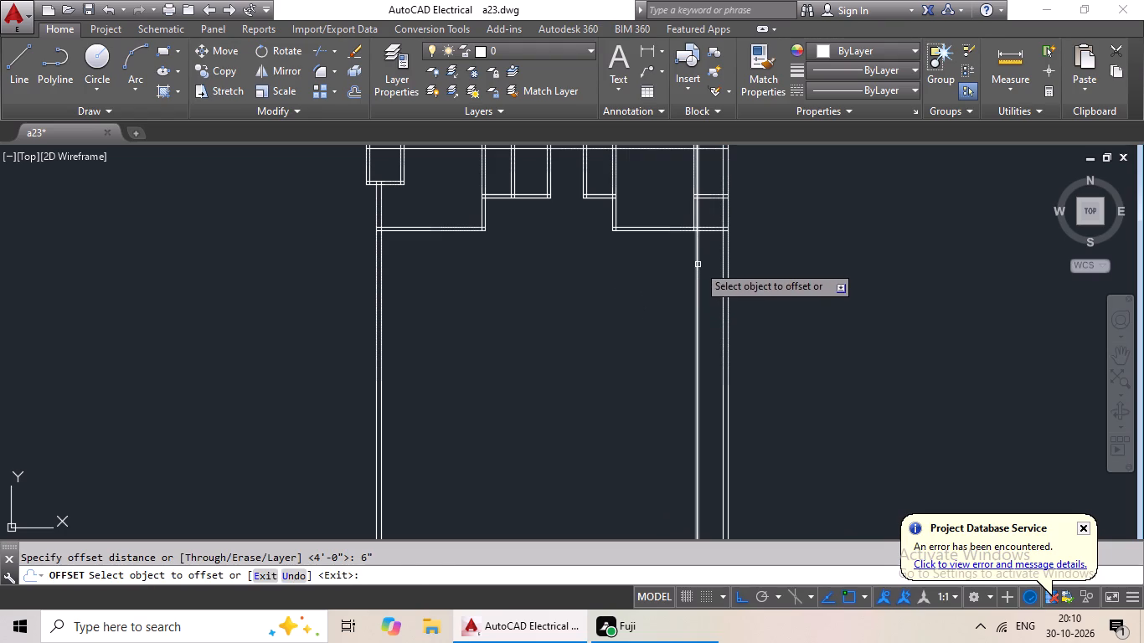
left_click_drag(698, 265, 681, 274)
left_click(653, 285)
middle_click_drag(689, 299, 735, 290)
key("Escape")
key("Escape")
key("Escape")
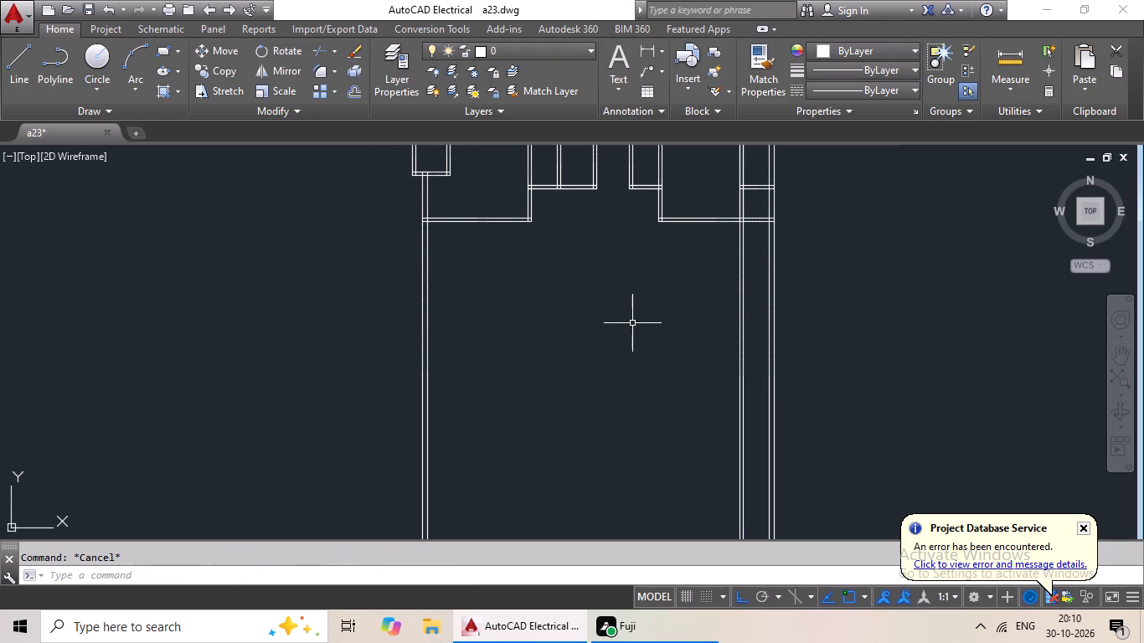
key("Escape")
key("Escape")
key("Escape")
key("Escape")
key("Escape")
key("Escape")
key("Escape")
Offset the interior-side line of the new right-hand partition 8' toward the left wall.
key("o")
key("Return")
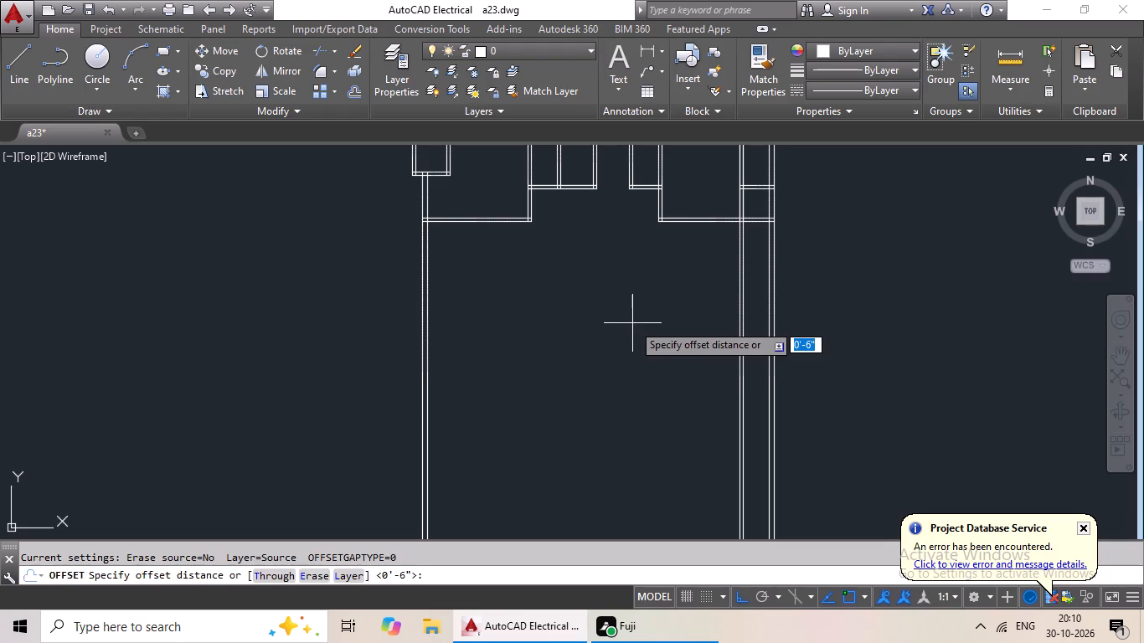
type("8'")
key("Return")
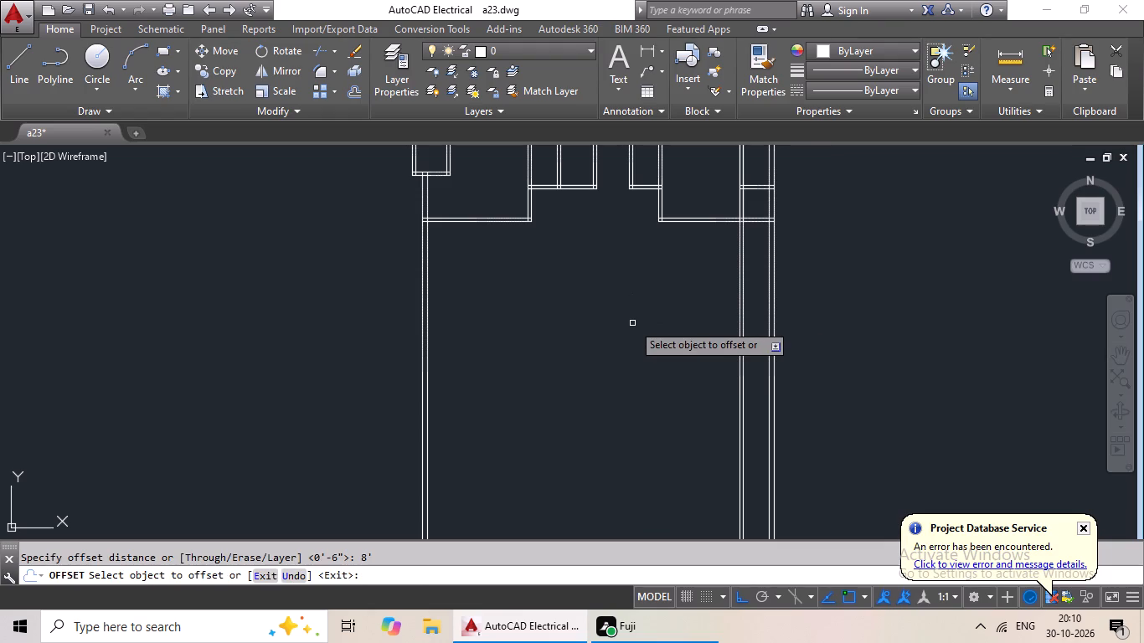
scroll(750, 290, "up", 3)
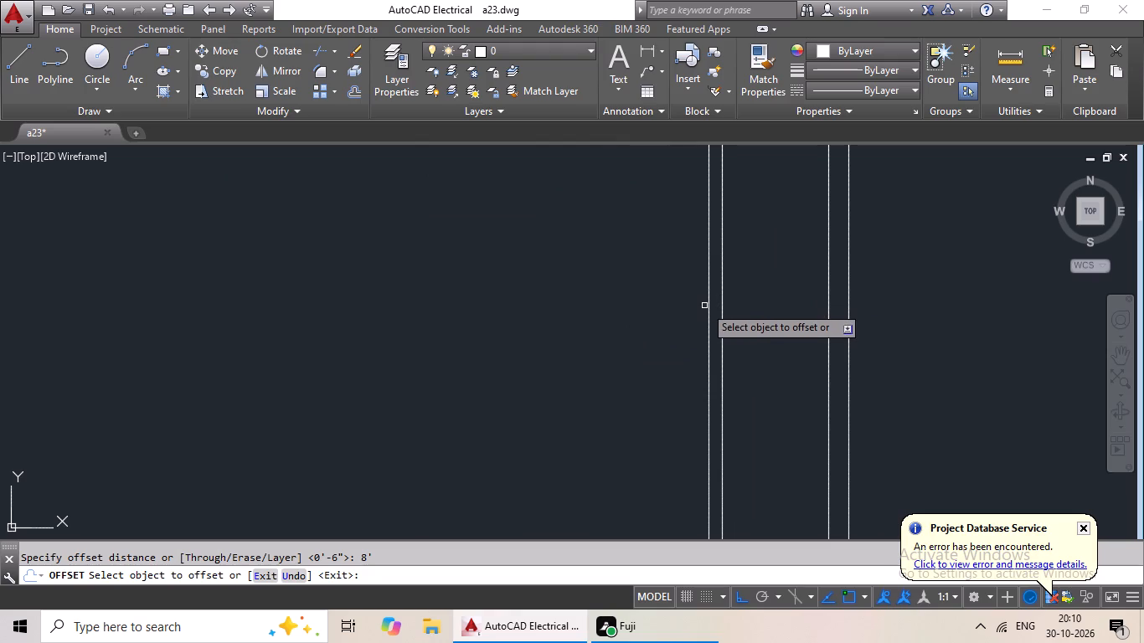
left_click_drag(709, 295, 631, 301)
left_click(537, 303)
scroll(564, 296, "down", 5)
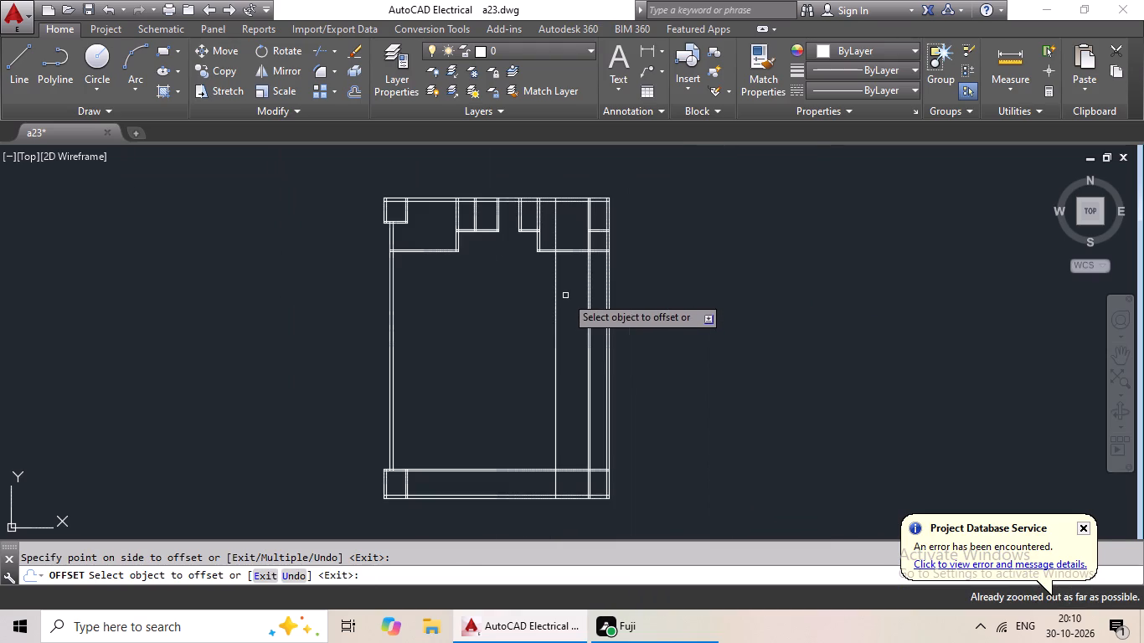
key("Escape")
key("Escape")
Offset the new vertical line 6" toward the left wall to complete the partition pair.
key("o")
key("Return")
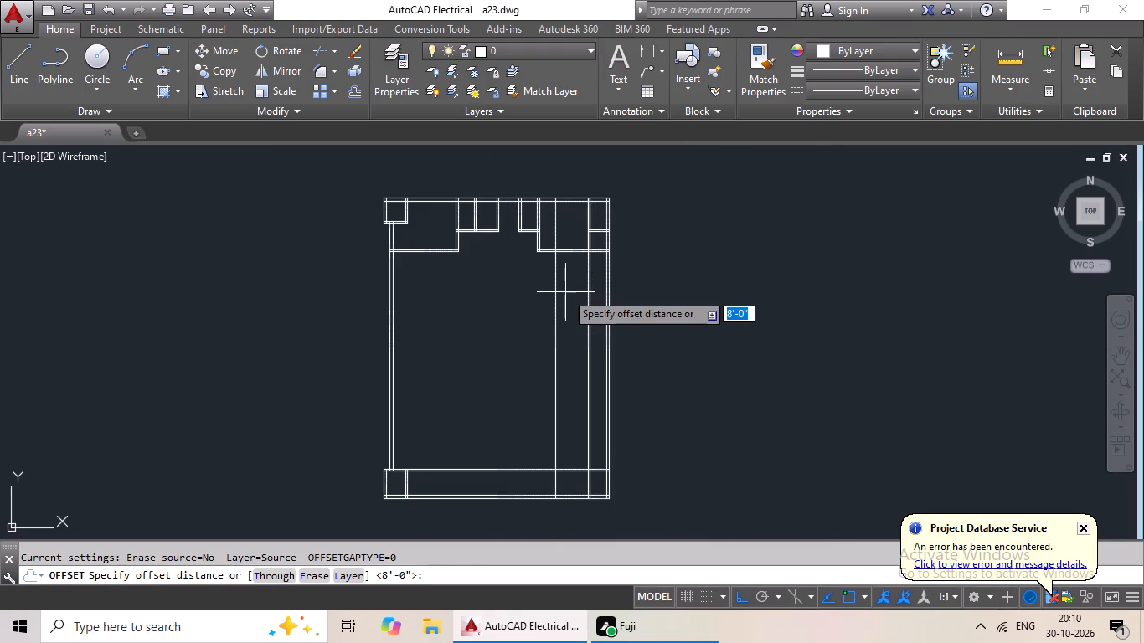
key("6")
key("shift+quotedbl")
key("Return")
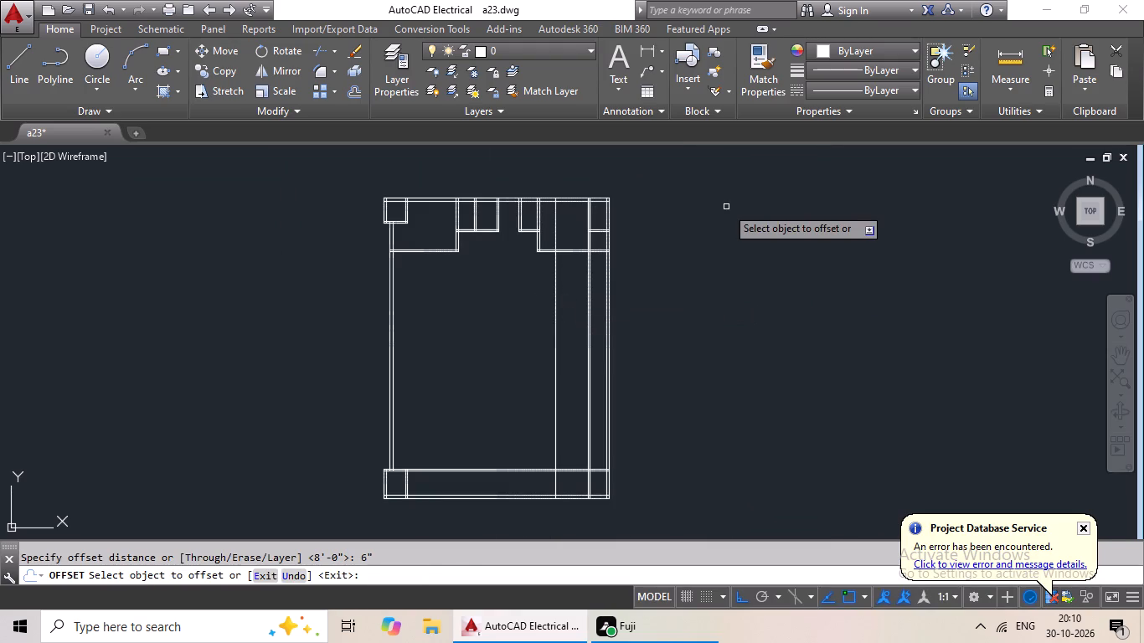
left_click(554, 321)
left_click(538, 328)
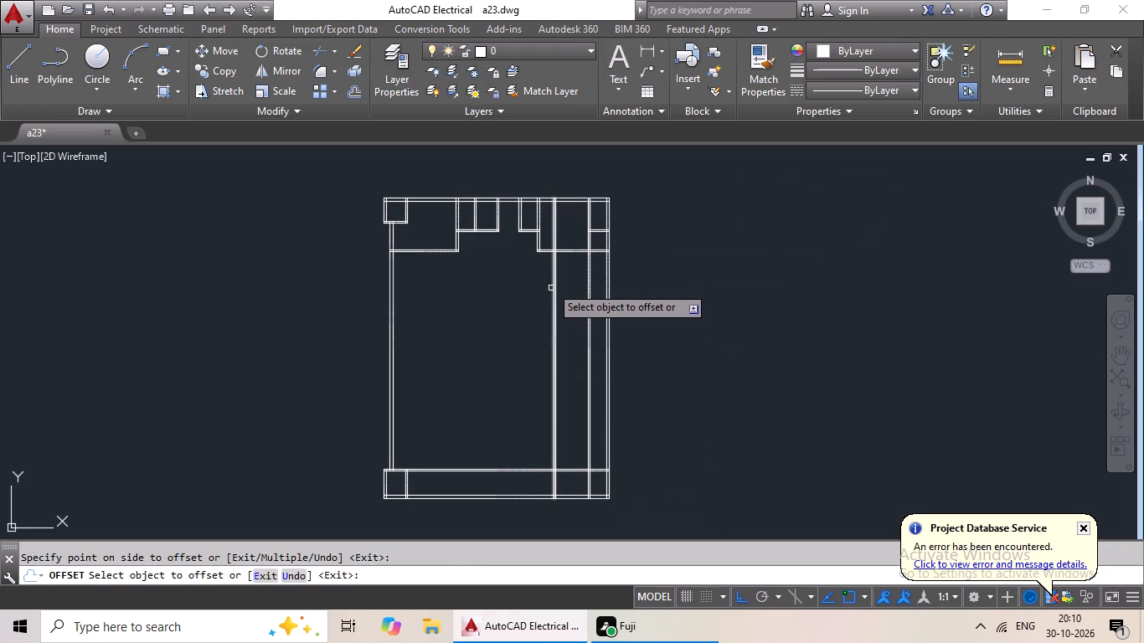
key("Escape")
key("Escape")
key("Escape")
key("Escape")
key("Escape")
key("Escape")
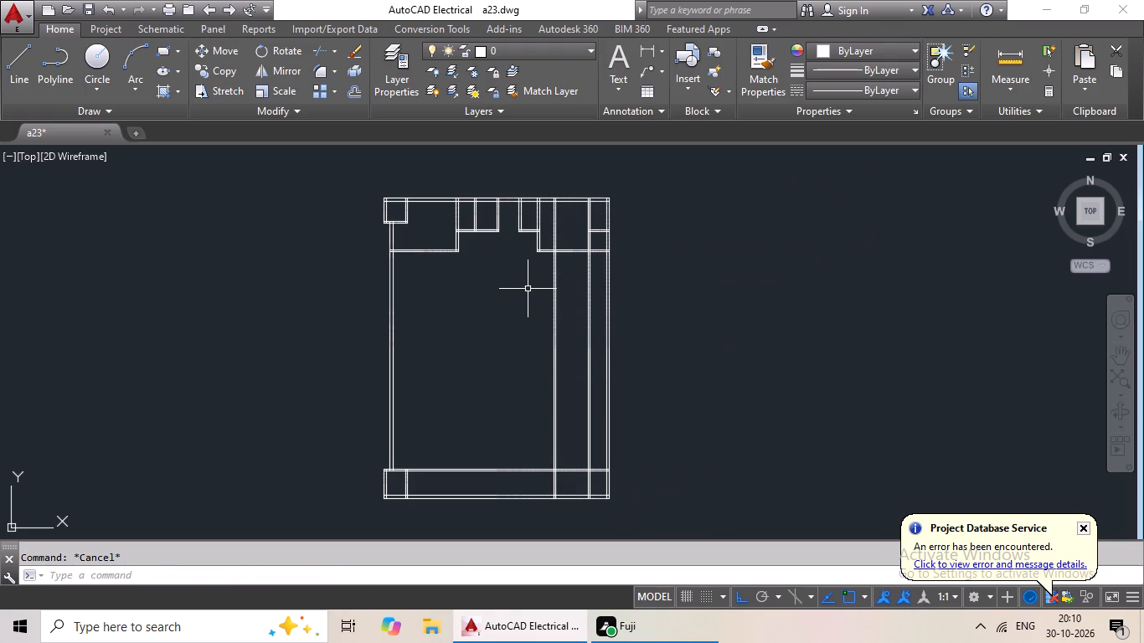
Trim the new vertical partition pair between the top outer wall and the horizontal partition below it.
type("tr")
key("space")
key("space")
scroll(545, 215, "up", 3)
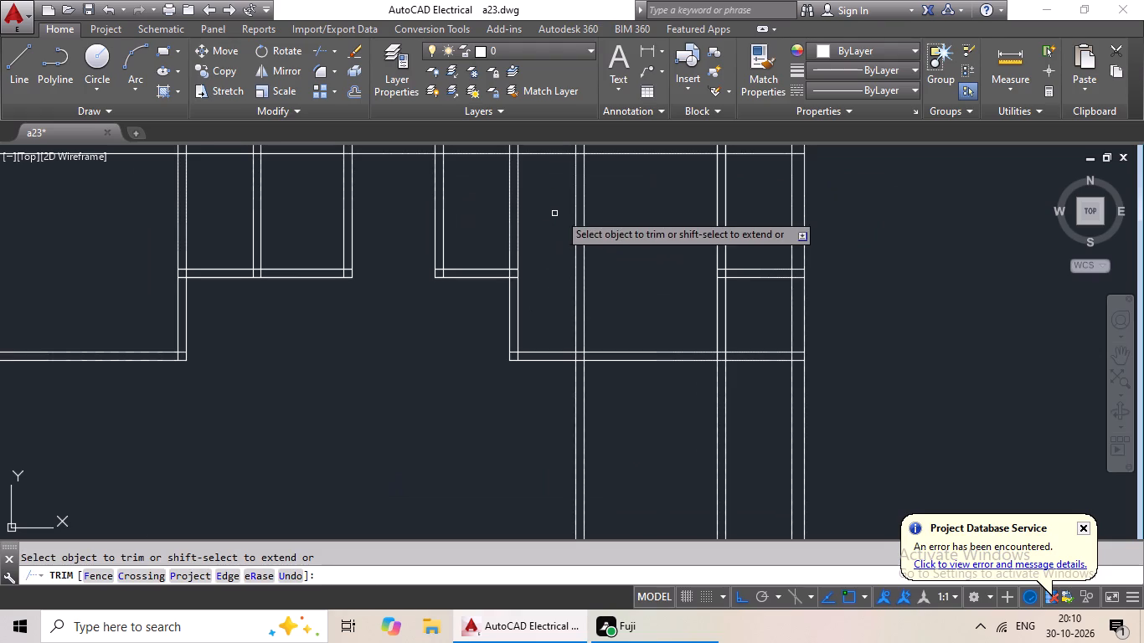
left_click_drag(604, 208, 557, 283)
left_click_drag(557, 283, 573, 276)
scroll(688, 222, "down", 2)
middle_click(652, 247)
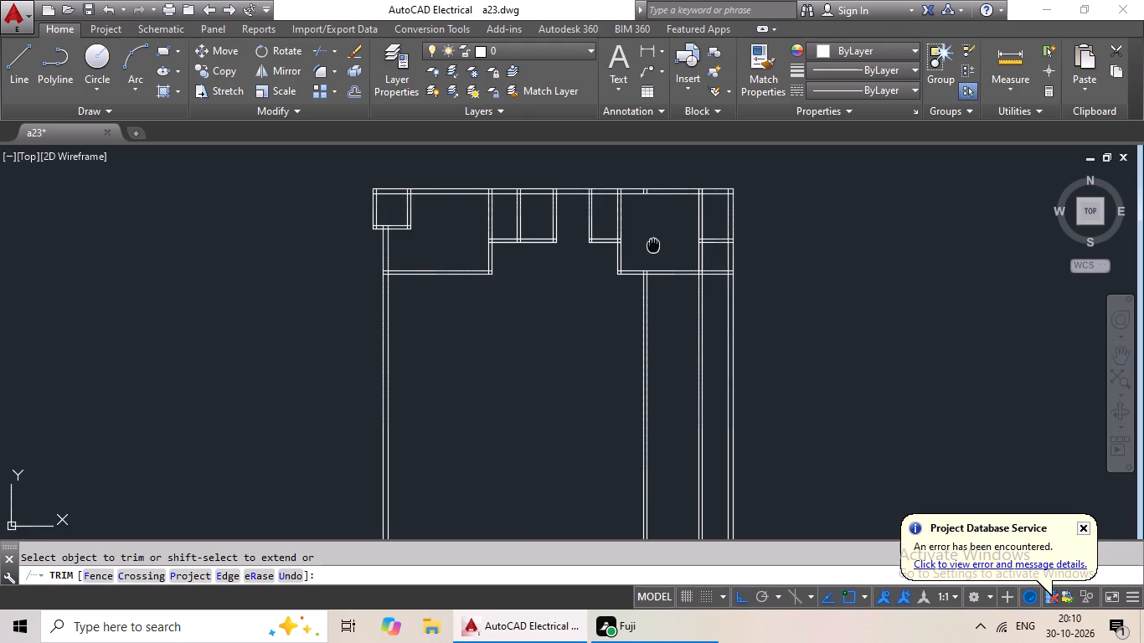
key("Escape")
Erase the two short vertical line pieces remaining inside the top outer wall.
scroll(639, 184, "up", 5)
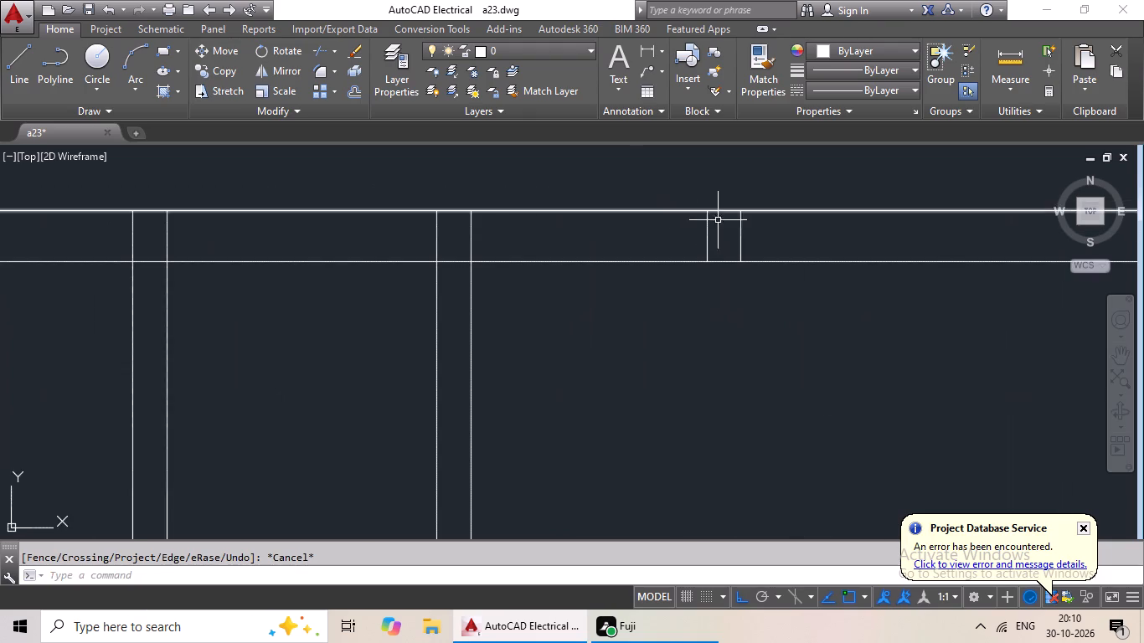
scroll(730, 224, "up", 3)
left_click_drag(863, 221, 584, 312)
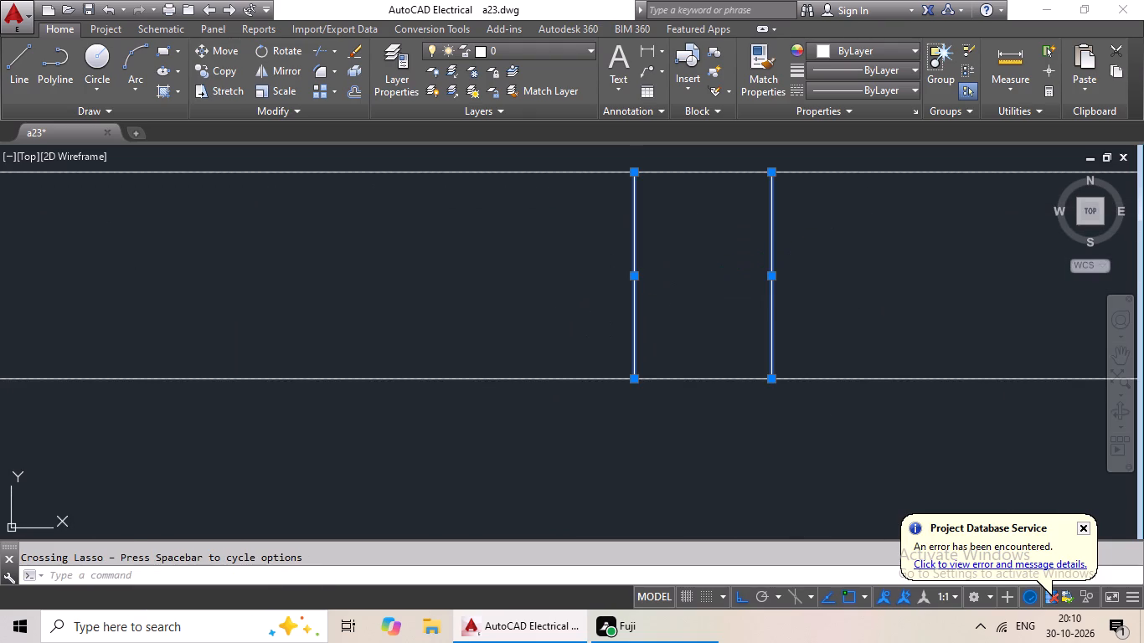
key("Delete")
scroll(633, 260, "down", 6)
middle_click_drag(645, 323, 670, 135)
scroll(815, 352, "down", 1)
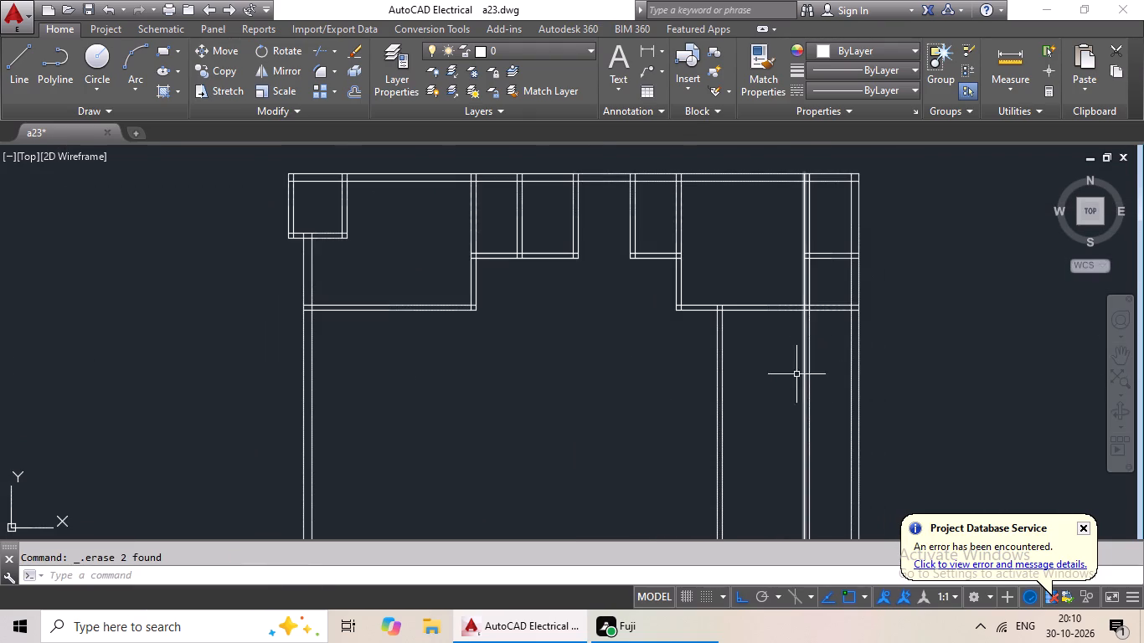
middle_click_drag(791, 378, 793, 260)
key("Escape")
key("Escape")
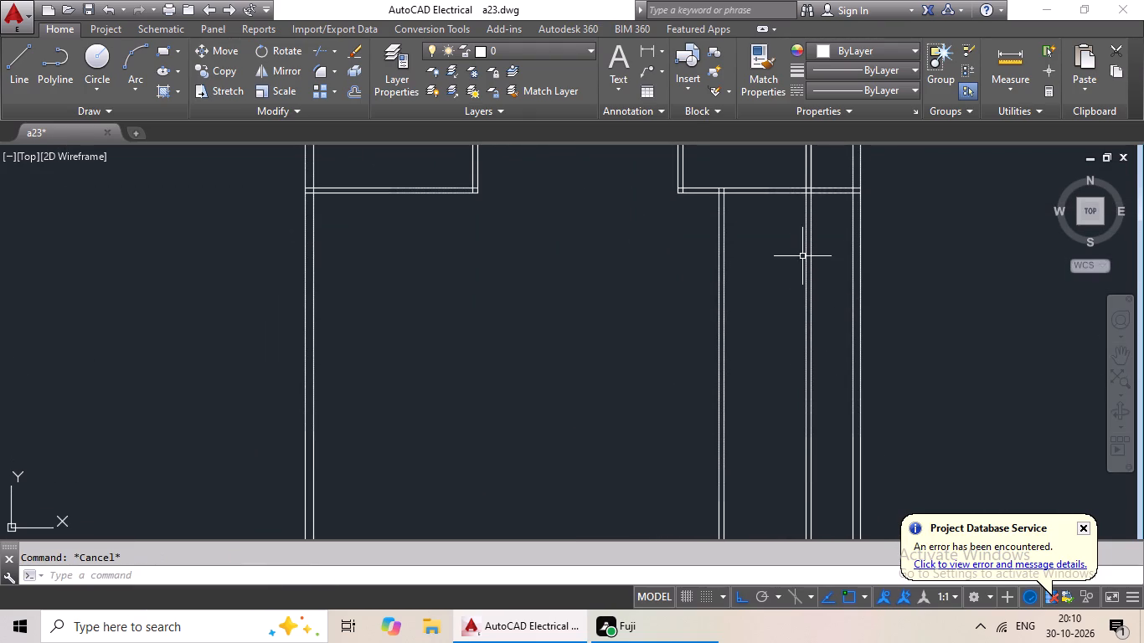
key("Escape")
key("Escape")
key("Escape")
Offset the lower line of the right-hand horizontal partition 6' downward.
key("o")
key("Return")
type("6'")
key("Return")
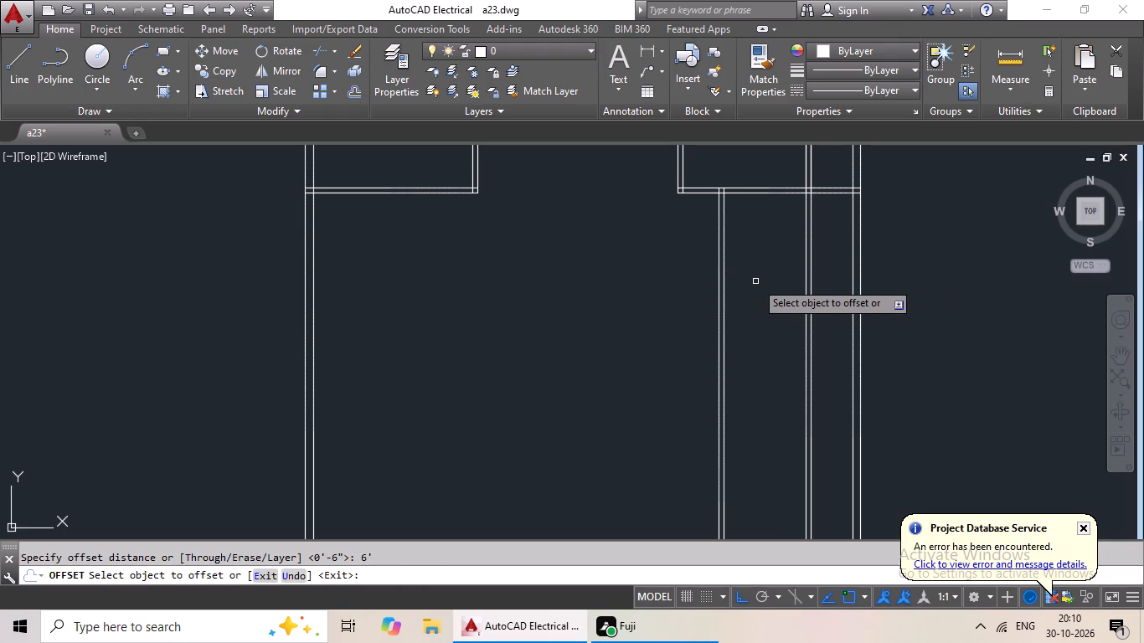
left_click(788, 193)
left_click(791, 260)
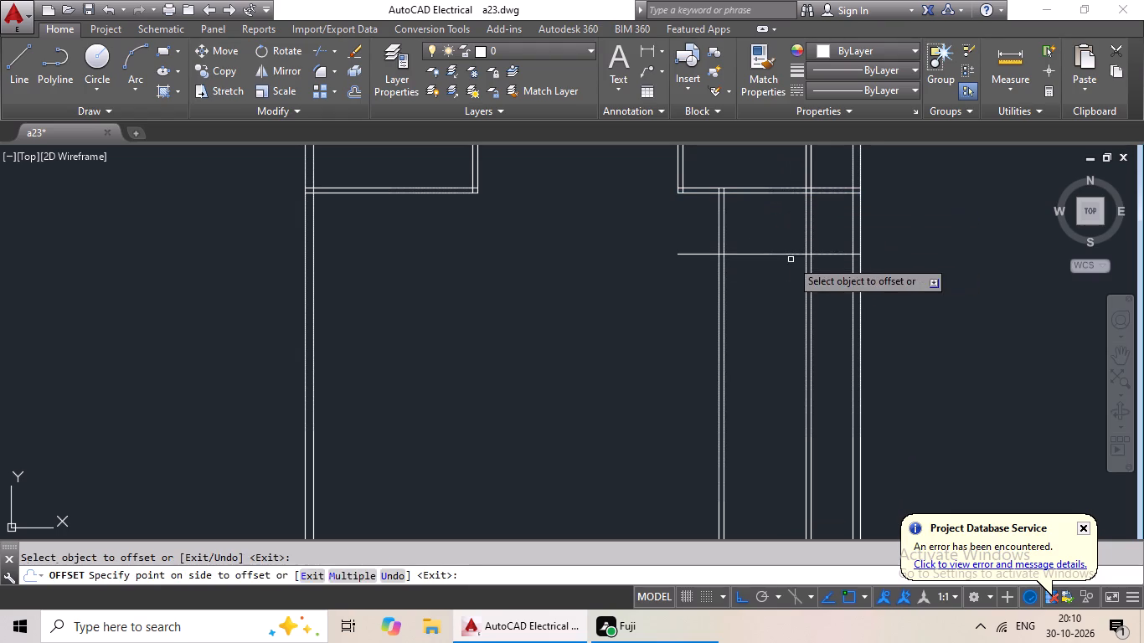
middle_click_drag(796, 276, 691, 340)
scroll(683, 341, "up", 1)
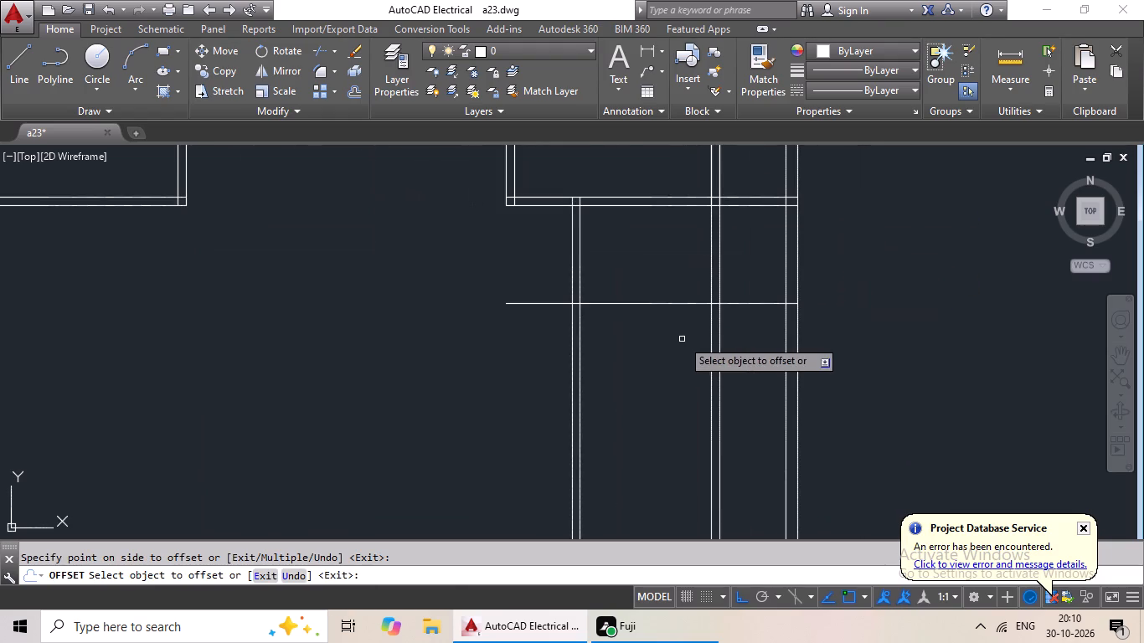
middle_click_drag(680, 338, 626, 387)
key("Escape")
key("Escape")
key("Escape")
Offset the new horizontal line 6" downward to complete the partition pair.
key("o")
key("Return")
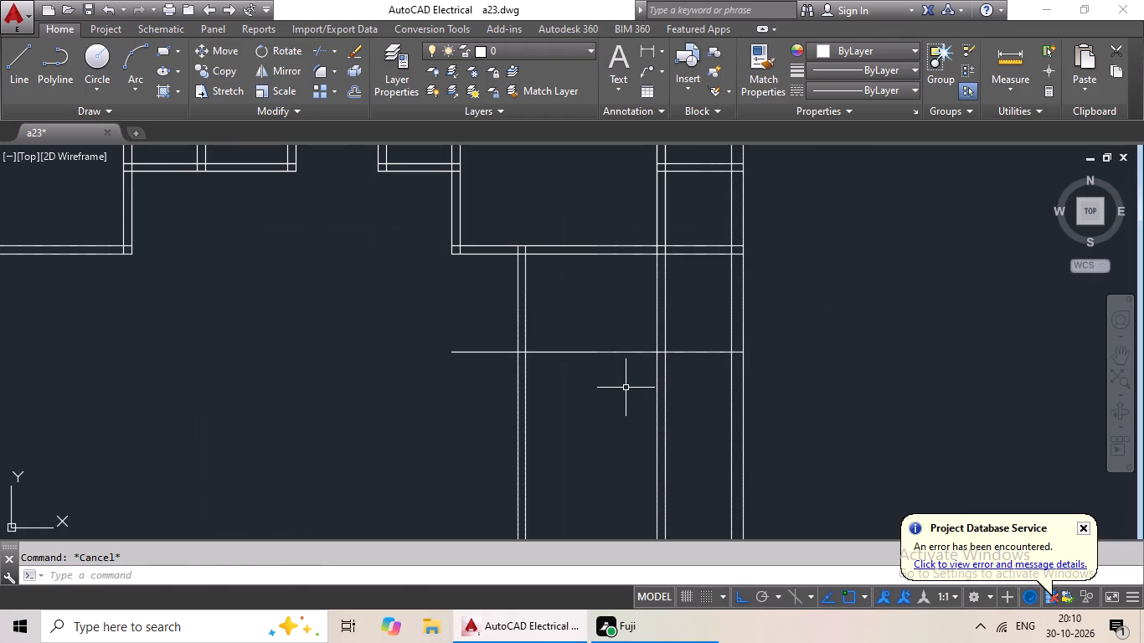
type("6\"")
key("Return")
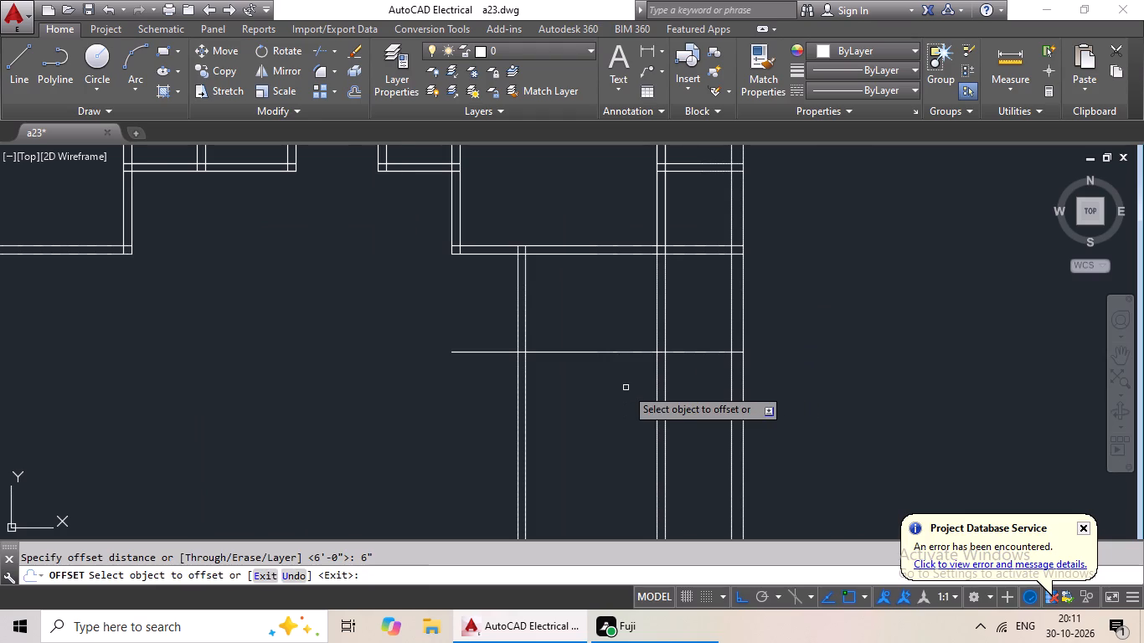
left_click(627, 352)
left_click(618, 384)
key("Escape")
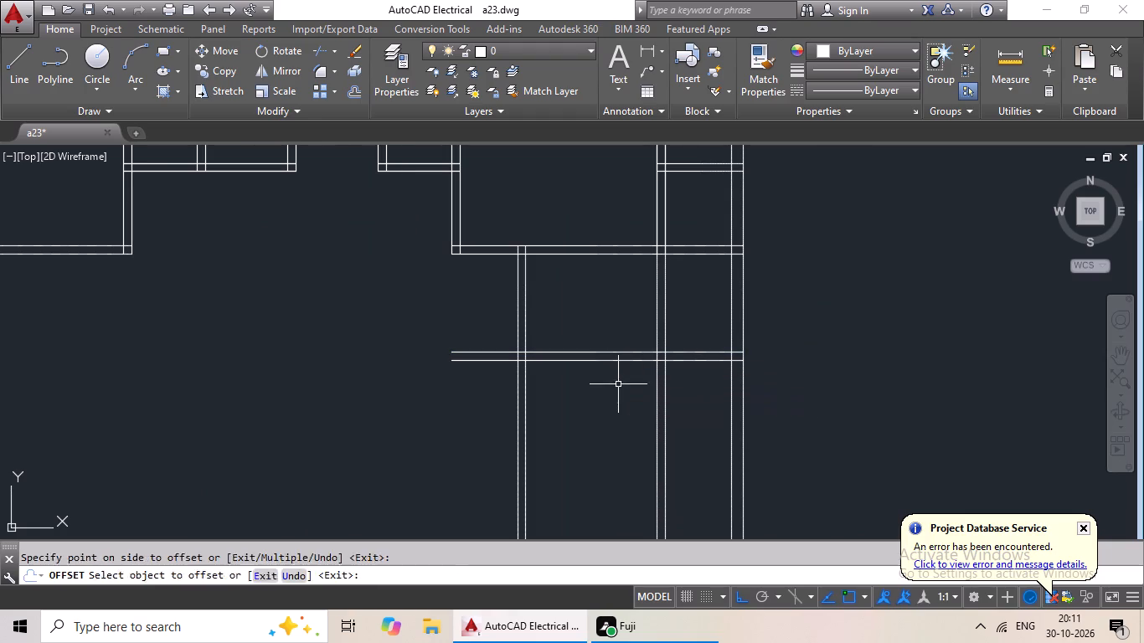
key("Escape")
key("Escape")
Trim the new horizontal partition pair's stubs that extend left past the vertical partition.
key("t")
type("r")
key("space")
key("space")
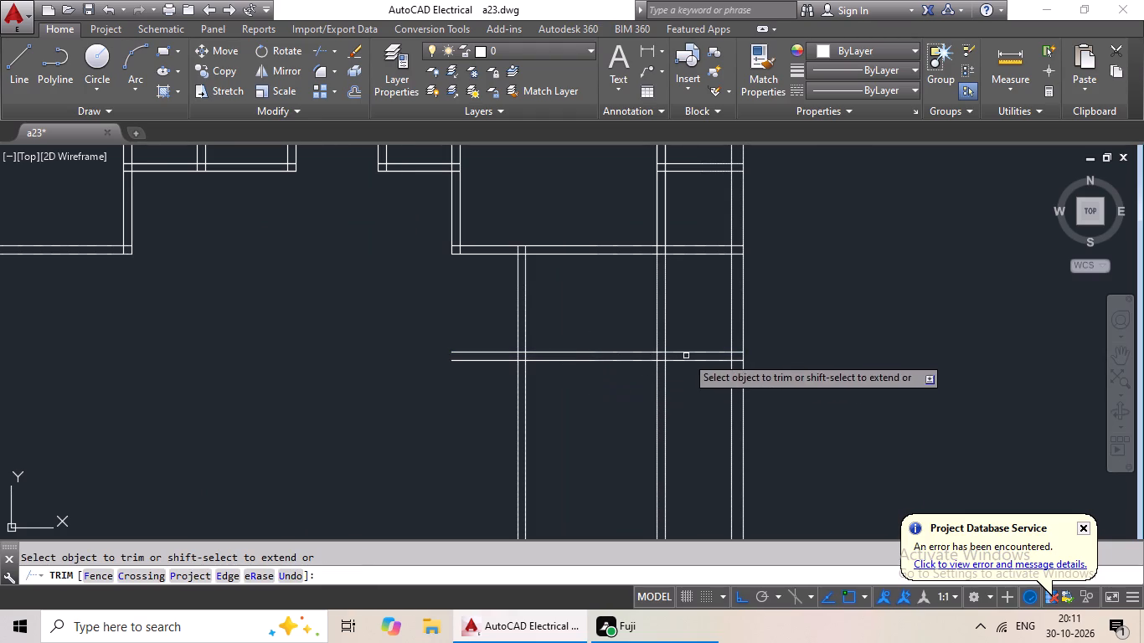
scroll(503, 359, "up", 3)
left_click_drag(495, 311, 452, 437)
left_click_drag(452, 435, 477, 423)
scroll(530, 378, "down", 3)
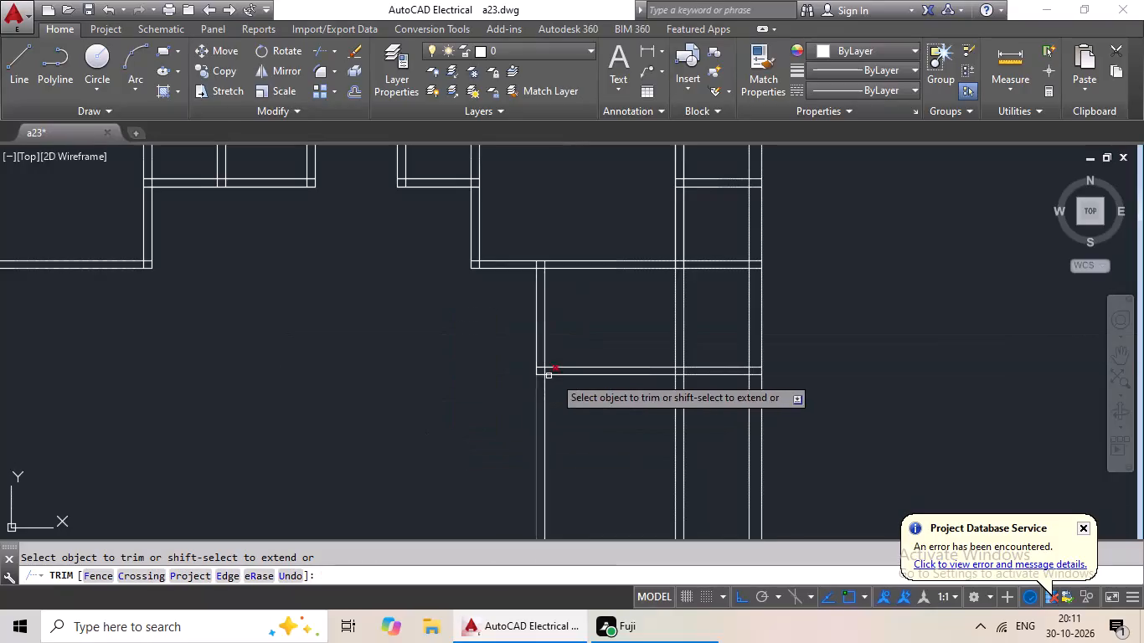
Trim both vertical partition pairs below the new horizontal partition, keeping the right outer wall.
middle_click_drag(589, 391, 619, 257)
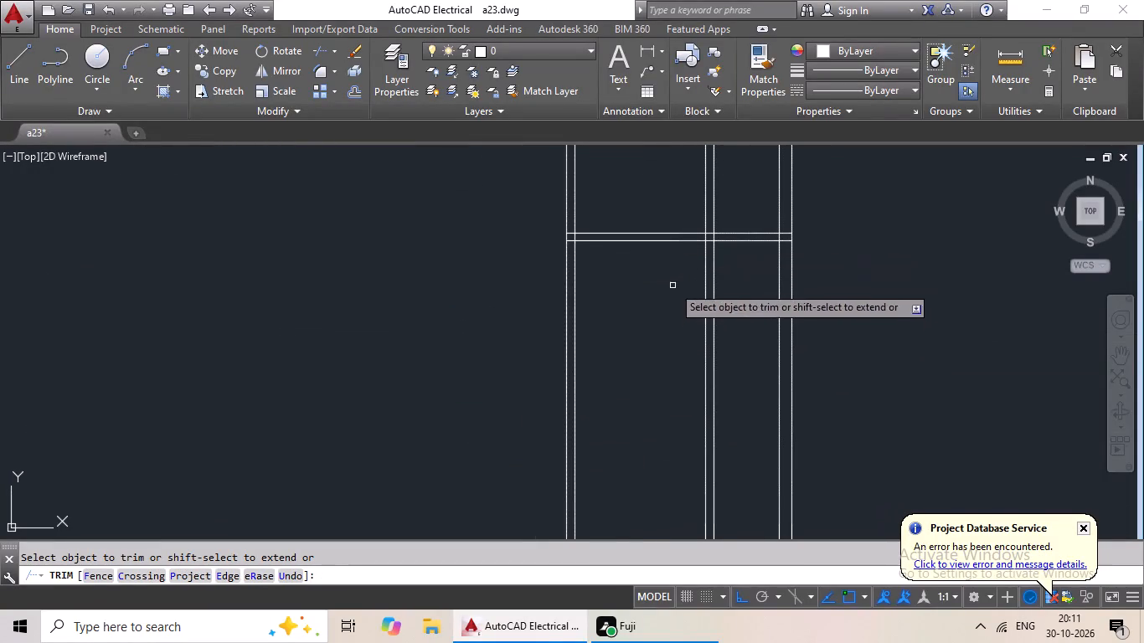
middle_click_drag(677, 280, 757, 198)
scroll(835, 238, "up", 1)
left_click_drag(816, 213, 749, 311)
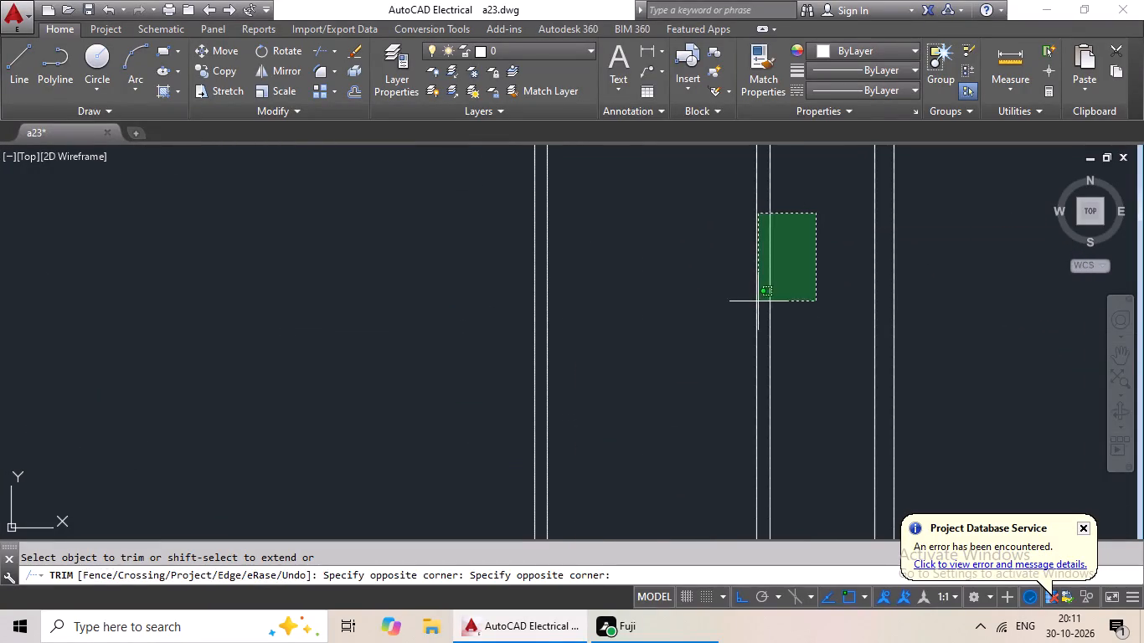
left_click_drag(749, 311, 709, 346)
left_click(709, 346)
scroll(800, 232, "down", 2)
left_click_drag(811, 209, 737, 252)
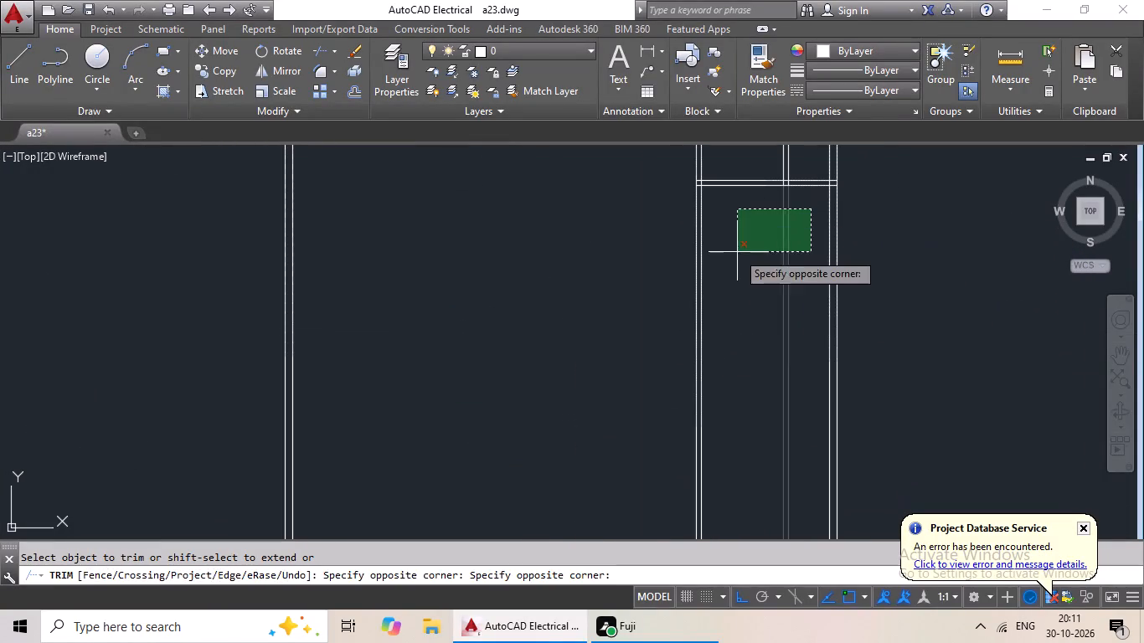
left_click(737, 252)
left_click_drag(757, 220, 666, 282)
left_click(666, 282)
scroll(721, 261, "down", 3)
middle_click_drag(720, 260, 621, 313)
scroll(627, 294, "up", 3)
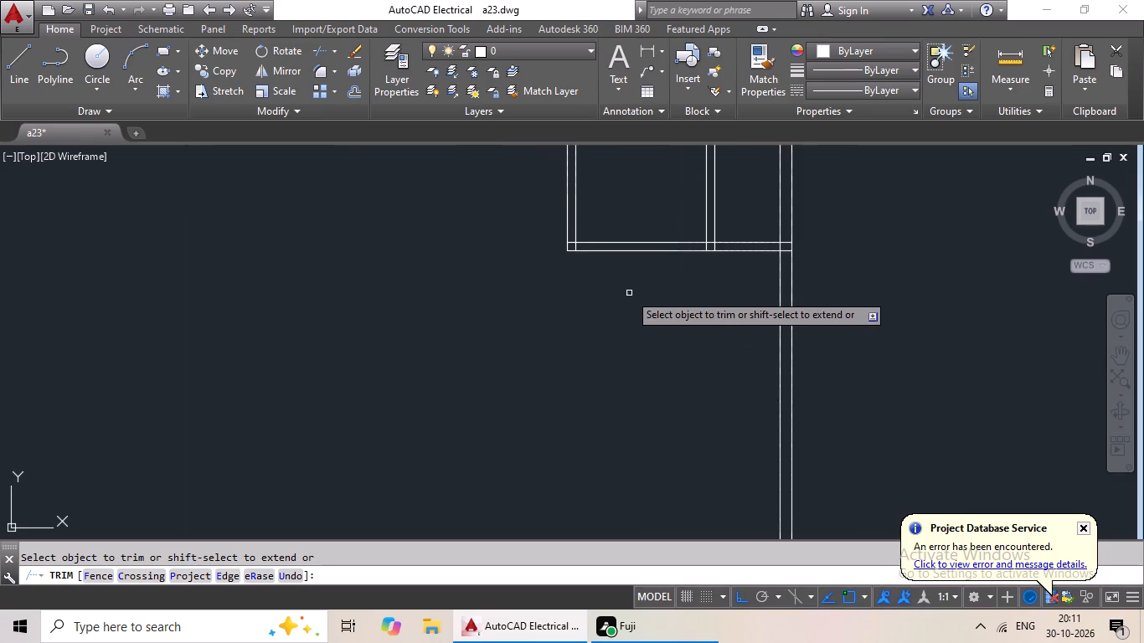
key("Escape")
key("Escape")
key("Escape")
key("Escape")
key("Escape")
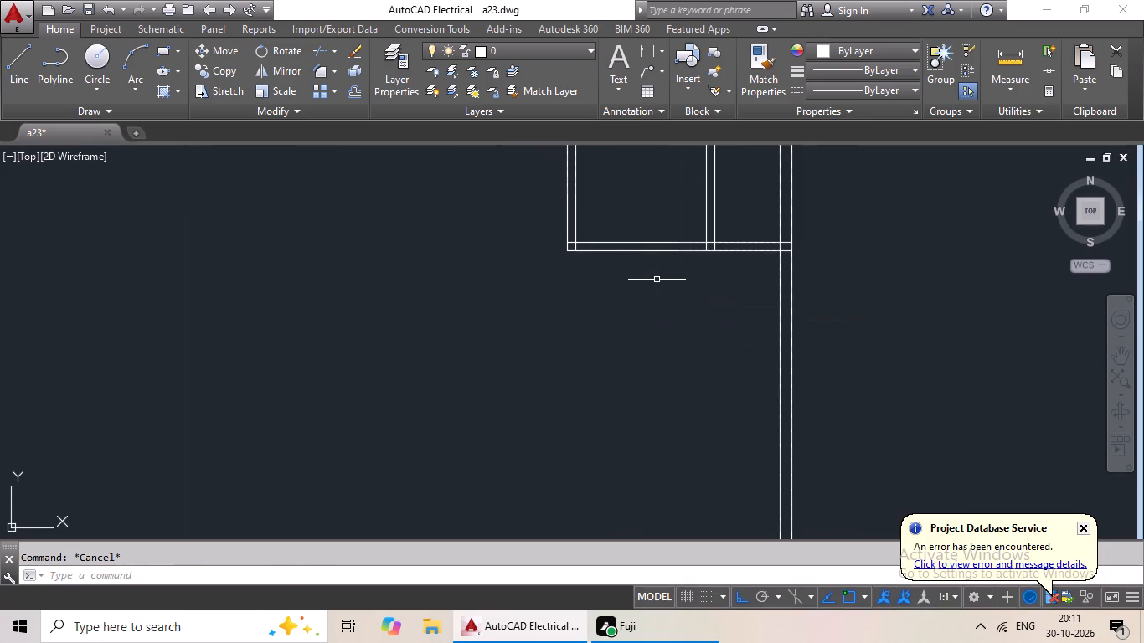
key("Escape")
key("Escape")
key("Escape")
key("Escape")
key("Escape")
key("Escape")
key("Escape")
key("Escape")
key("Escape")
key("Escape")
Offset the inner line of the right outer wall 2' toward the interior.
key("o")
key("Return")
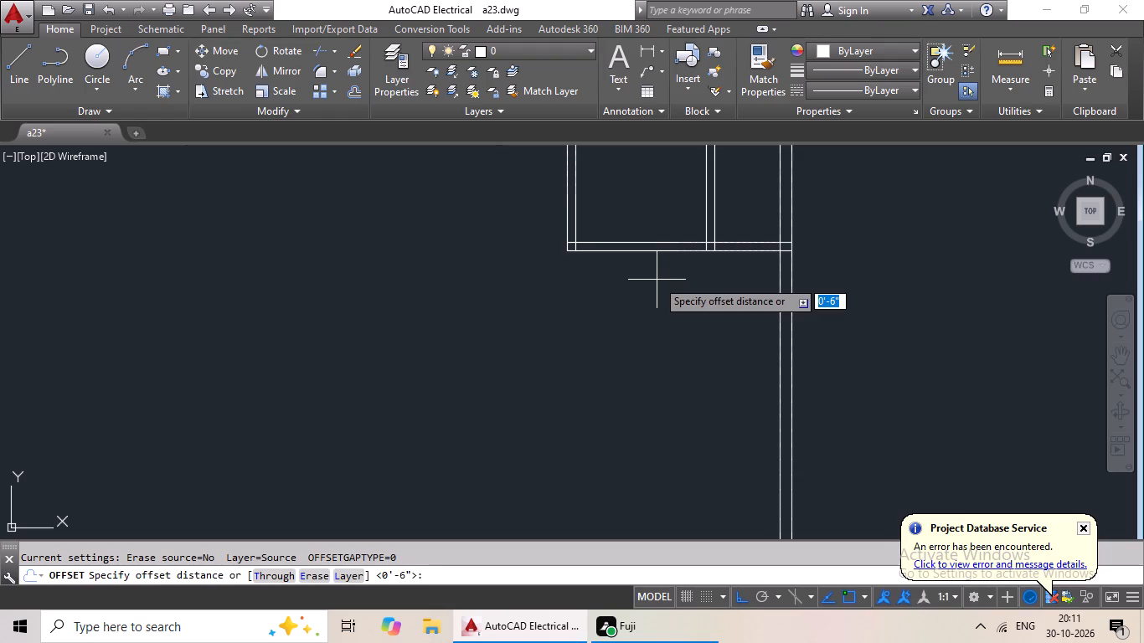
type("2'")
key("Return")
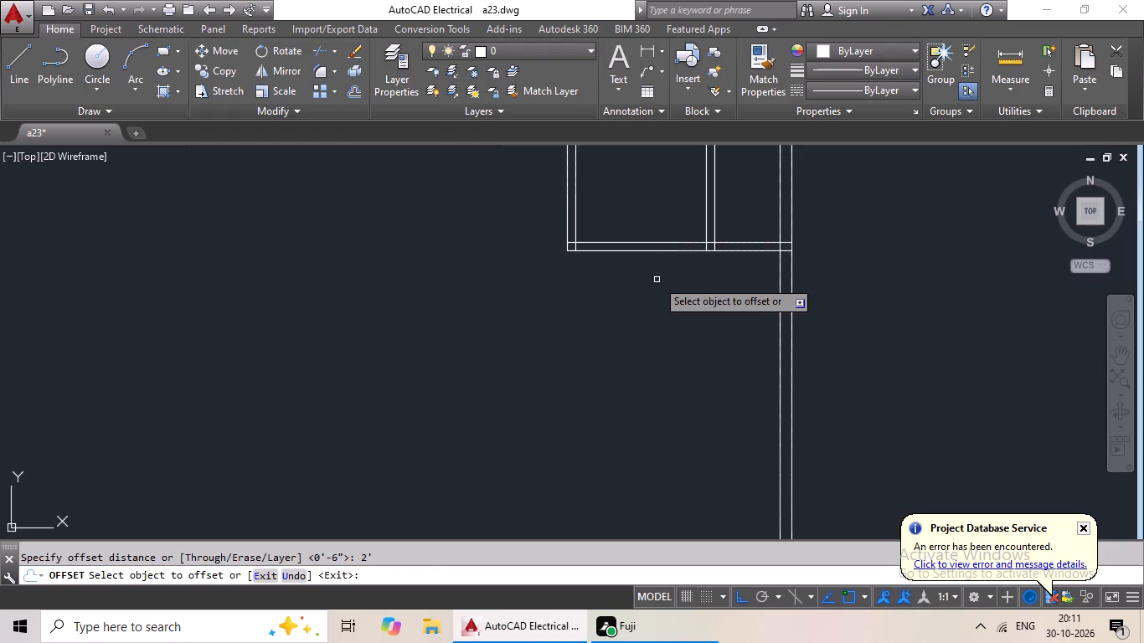
left_click(781, 327)
left_click(759, 333)
key("Escape")
key("Escape")
key("Escape")
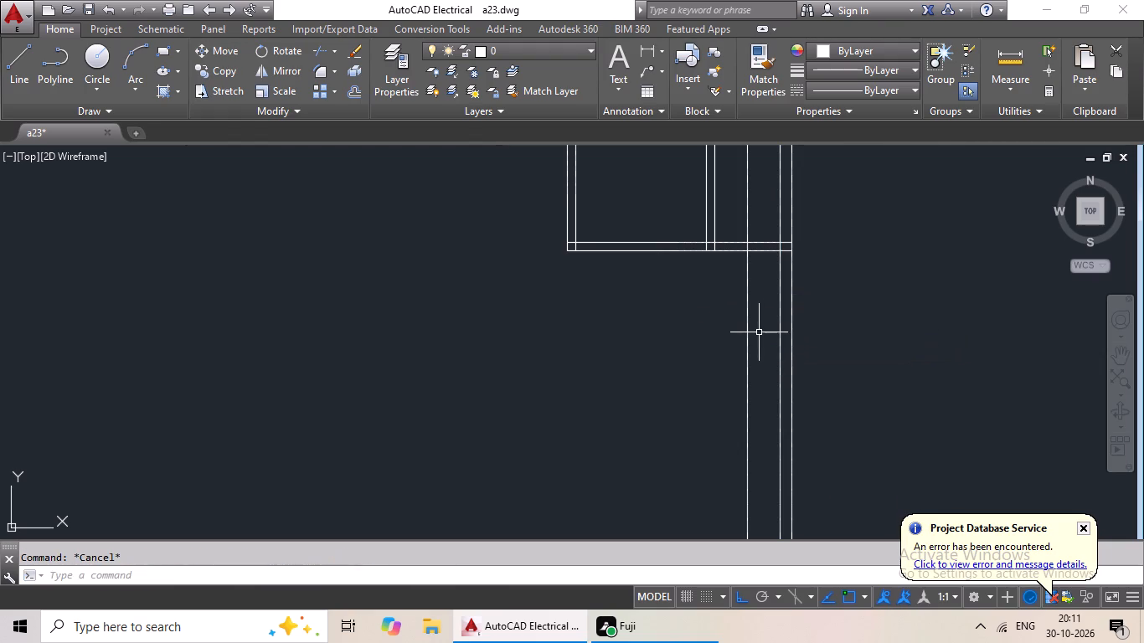
Offset the new vertical line 6" toward the left wall to complete the partition pair.
key("o")
key("Return")
type("6\"")
key("Return")
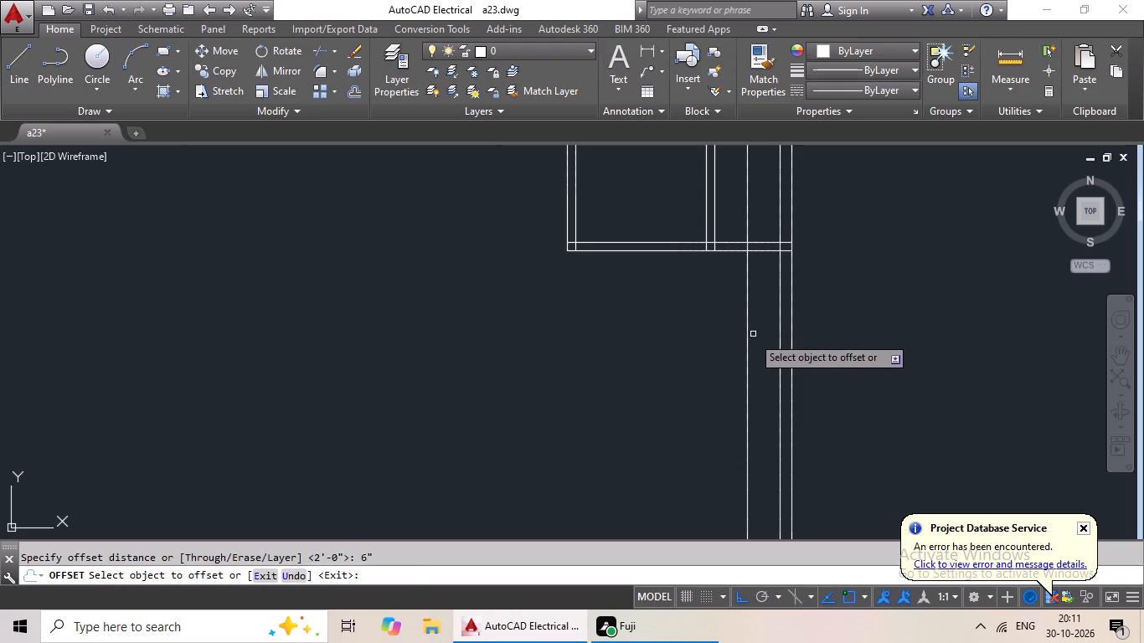
left_click(747, 340)
left_click(662, 357)
key("Escape")
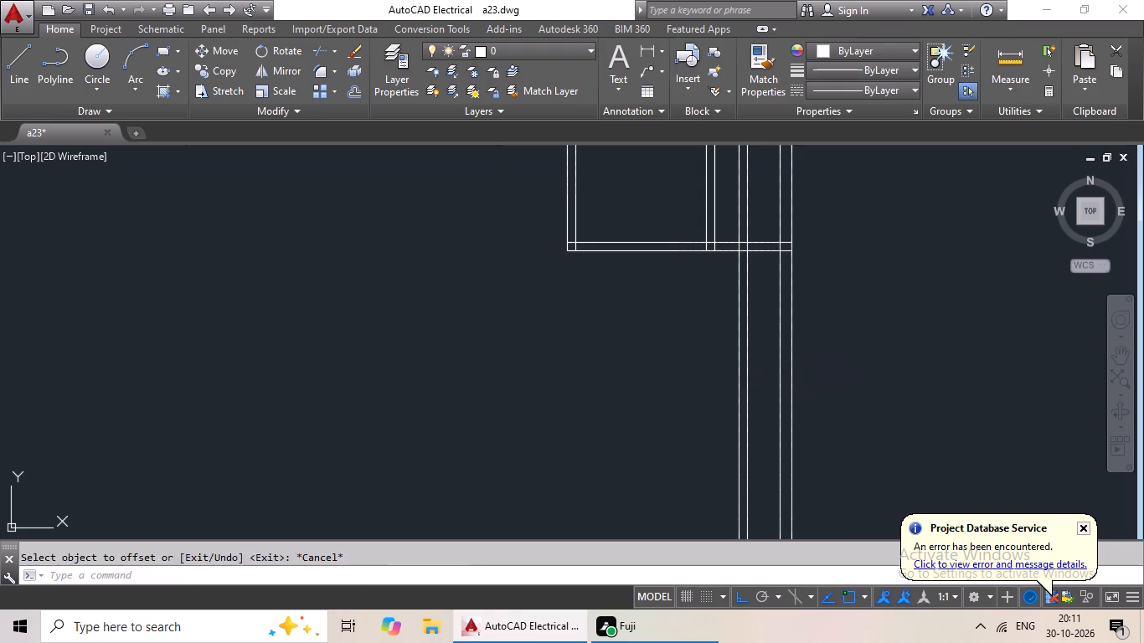
key("Escape")
key("Escape")
Trim the new vertical partition pair between the lowest upper-area horizontal partition and the one above it.
key("t")
key("r")
key("space")
key("space")
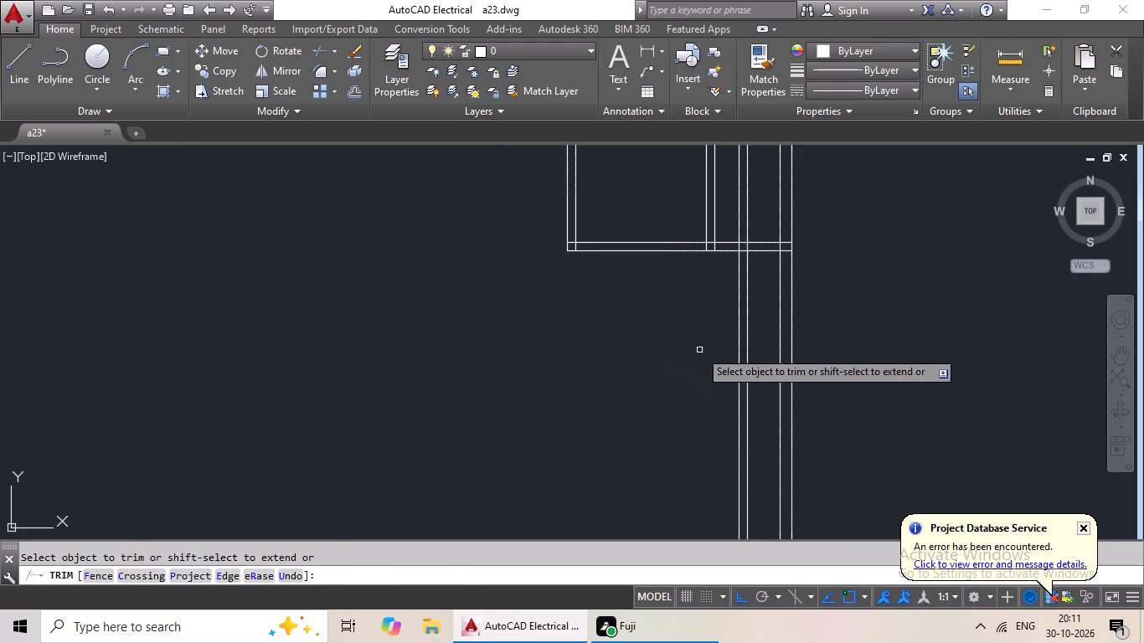
scroll(707, 188, "up", 4)
scroll(791, 231, "down", 4)
middle_click_drag(793, 244, 693, 319)
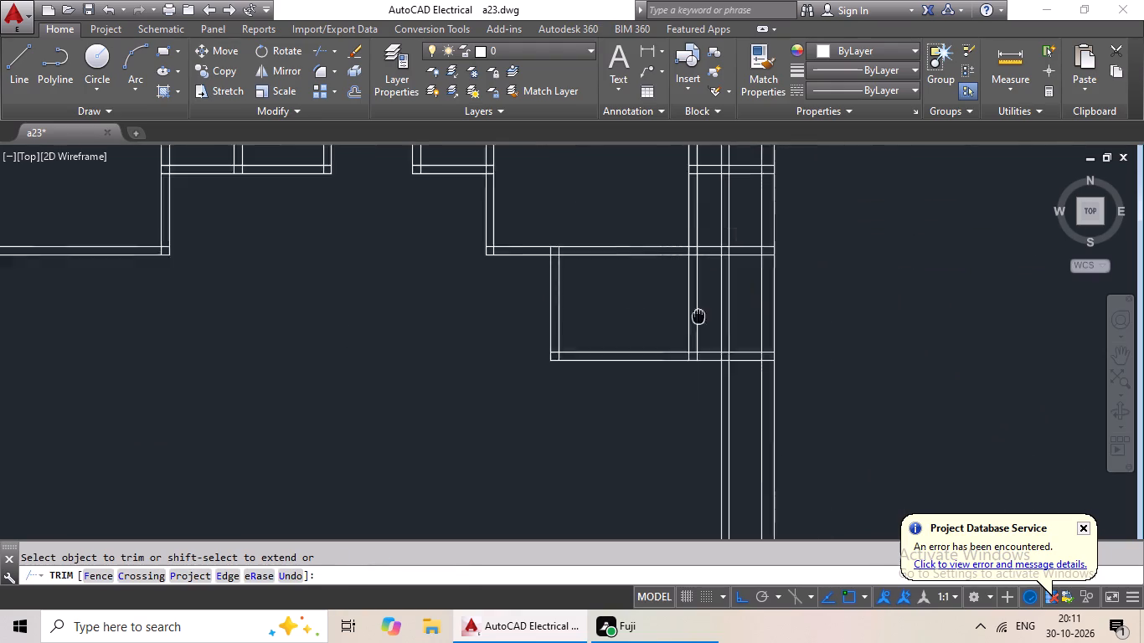
middle_click_drag(693, 319, 674, 331)
scroll(698, 333, "up", 2)
left_click_drag(742, 281, 650, 389)
left_click(650, 389)
scroll(722, 344, "down", 4)
middle_click_drag(722, 342, 679, 405)
key("Escape")
Erase the two leftover vertical lines of that pair running up through the small upper-right rooms.
scroll(678, 365, "up", 4)
left_click_drag(657, 366, 609, 383)
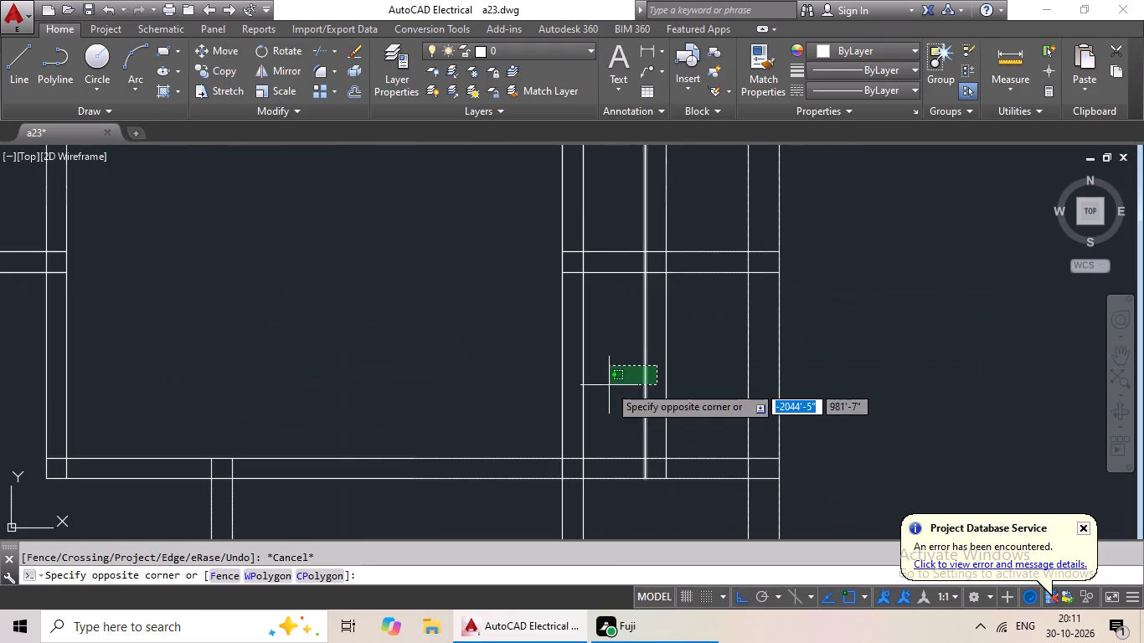
left_click_drag(671, 363, 568, 390)
left_click_drag(675, 327, 613, 369)
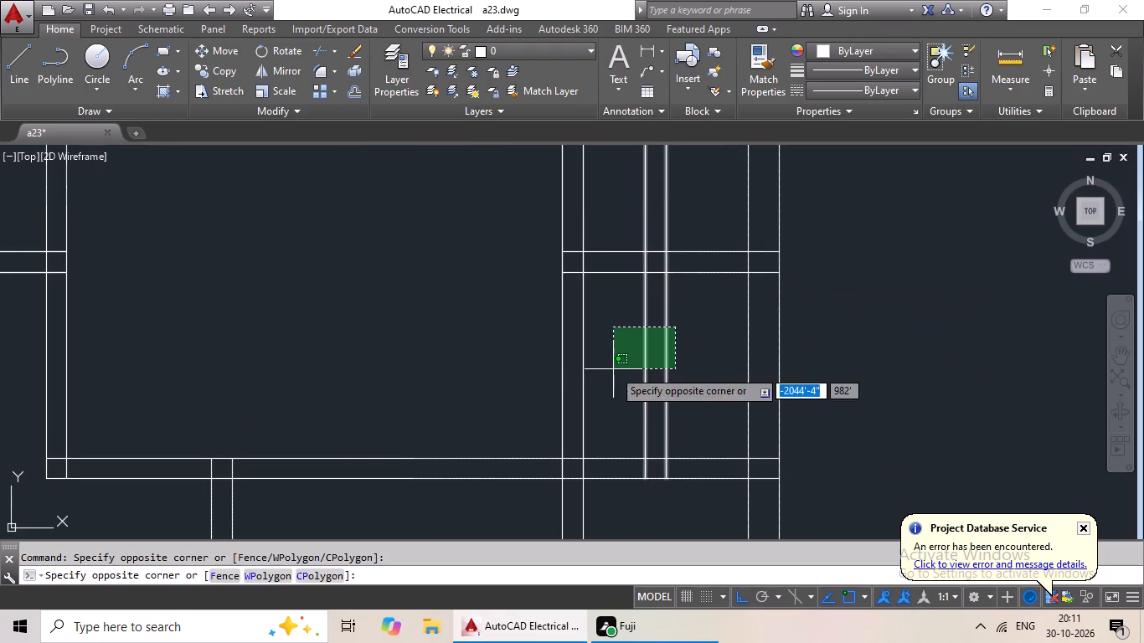
left_click(613, 369)
key("Delete")
Trim the new vertical partition pair within the bottom strip, below the long horizontal partition near the bottom wall.
scroll(654, 341, "down", 3)
middle_click_drag(609, 412, 662, 245)
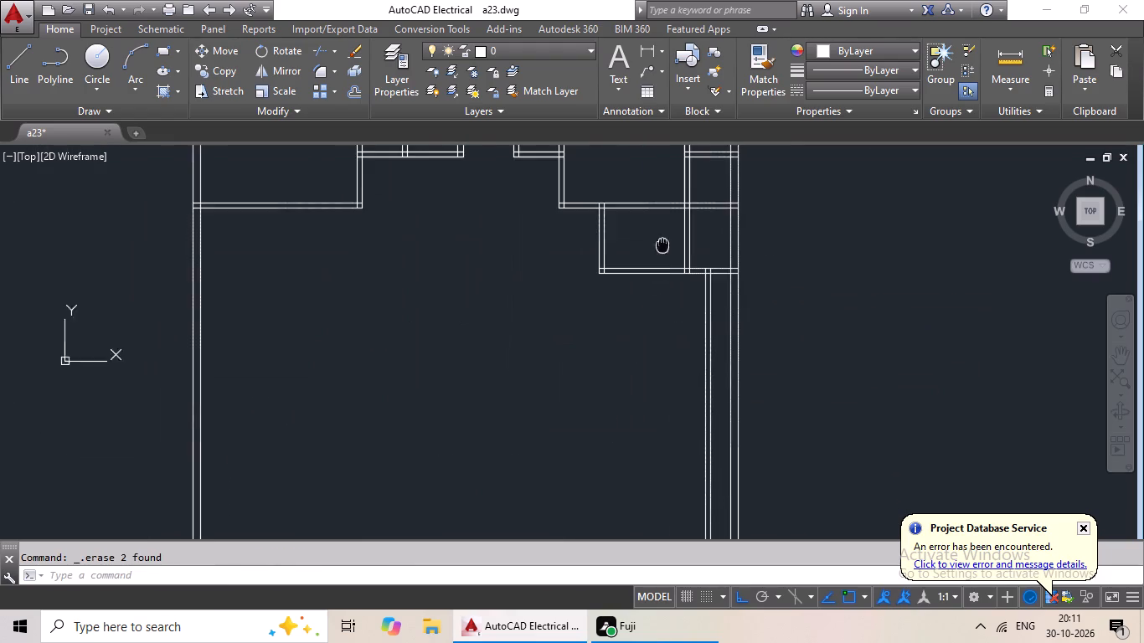
middle_click_drag(612, 432, 684, 362)
scroll(672, 368, "down", 2)
middle_click_drag(657, 375, 566, 406)
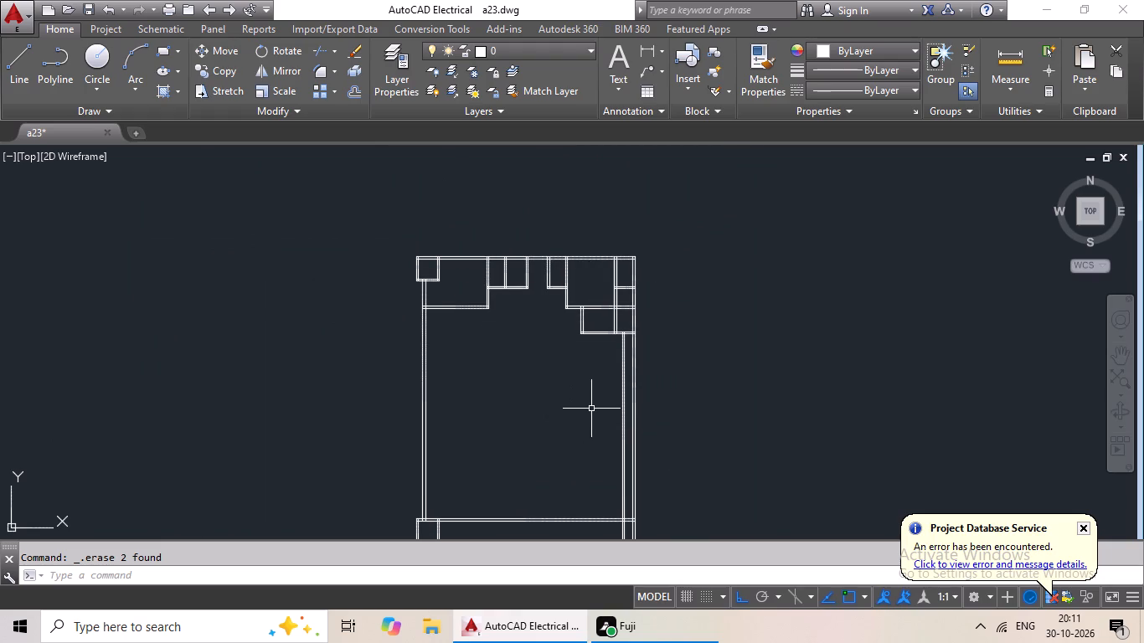
middle_click_drag(577, 387, 611, 307)
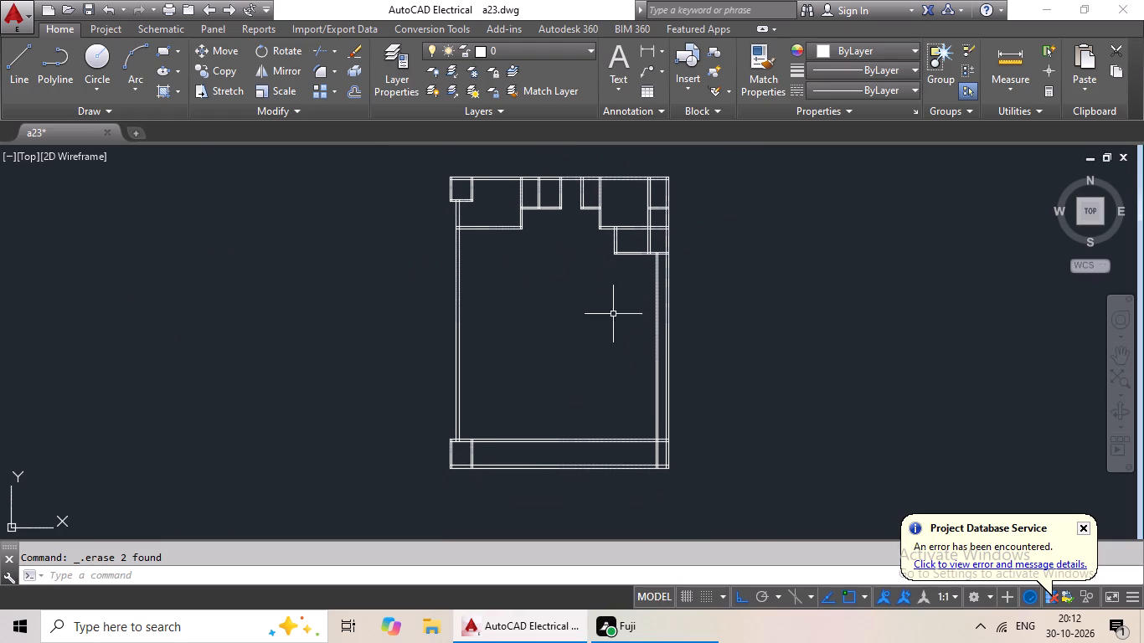
key("Escape")
key("Escape")
key("Escape")
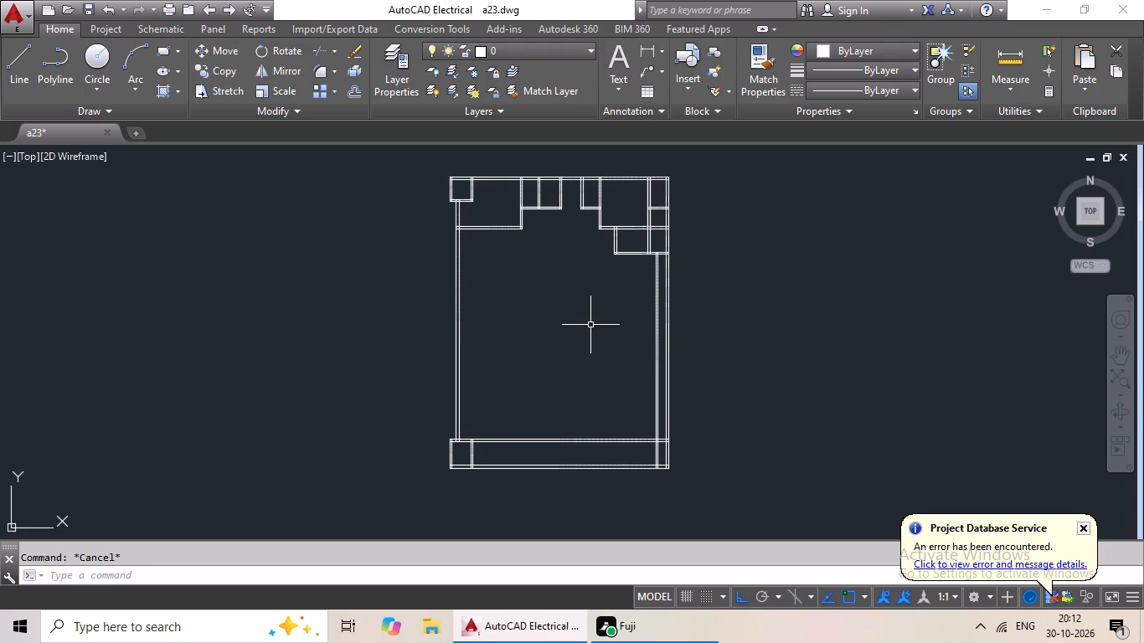
key("Escape")
key("Escape")
type("tr")
key("space")
key("space")
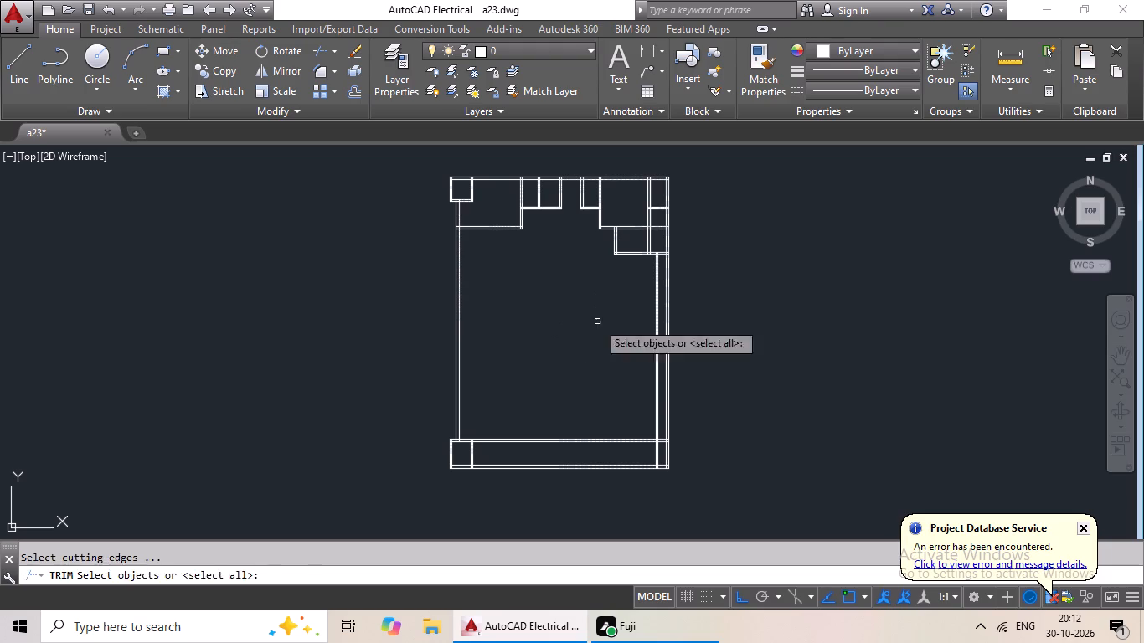
scroll(657, 455, "up", 5)
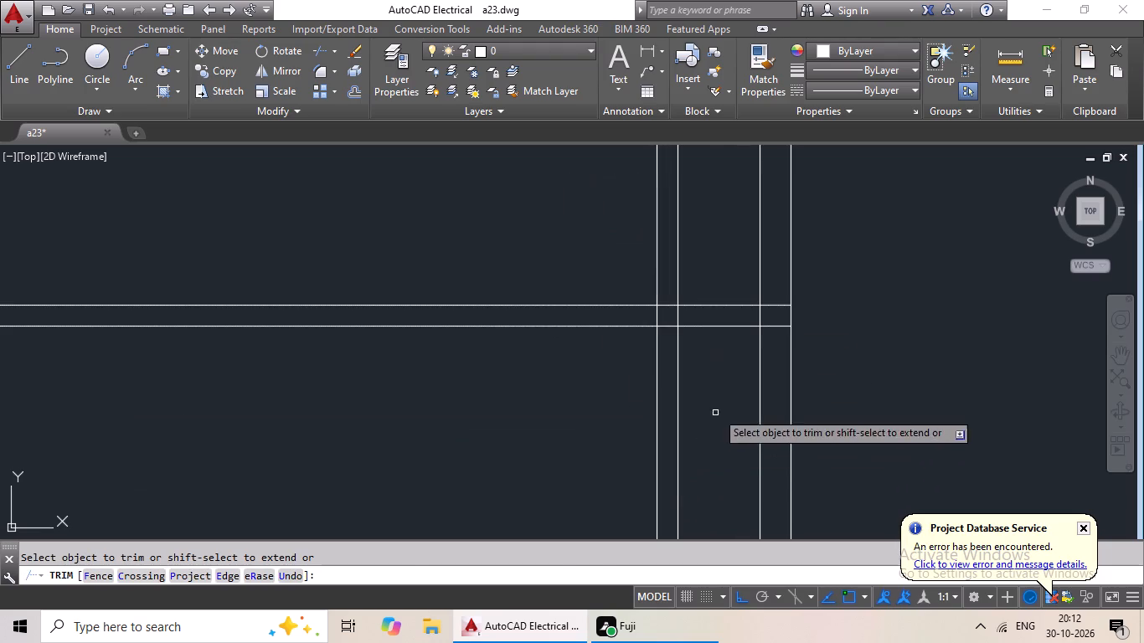
left_click_drag(719, 397, 632, 481)
left_click(632, 481)
scroll(661, 450, "down", 4)
middle_click_drag(534, 283, 517, 447)
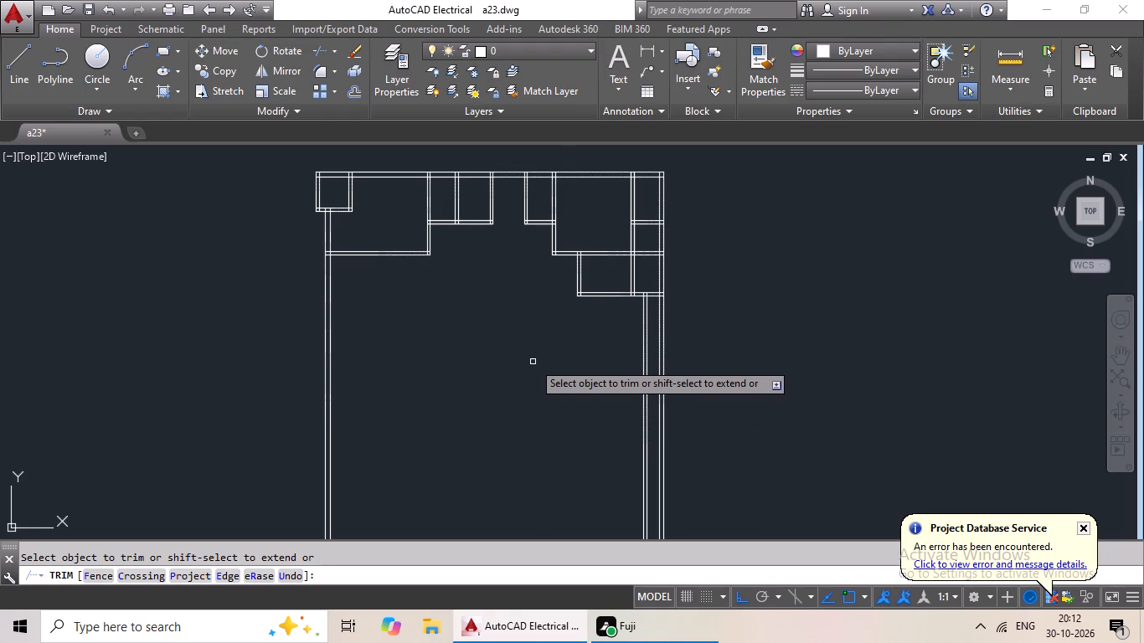
middle_click_drag(548, 350, 573, 239)
scroll(574, 234, "down", 1)
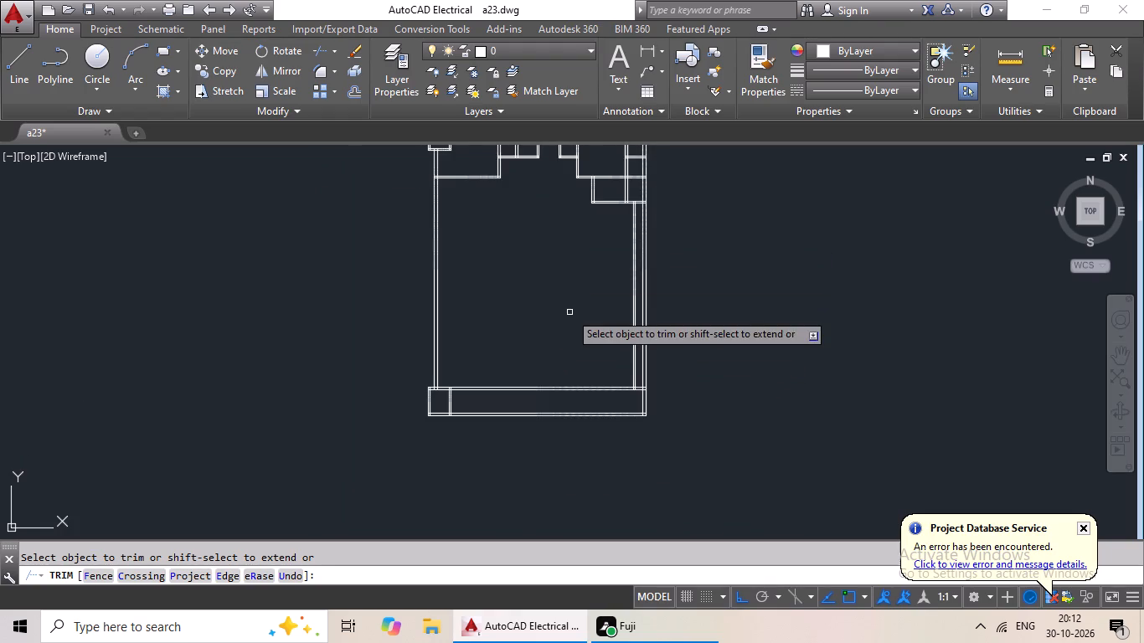
middle_click_drag(569, 313, 530, 368)
scroll(529, 369, "down", 1)
key("Escape")
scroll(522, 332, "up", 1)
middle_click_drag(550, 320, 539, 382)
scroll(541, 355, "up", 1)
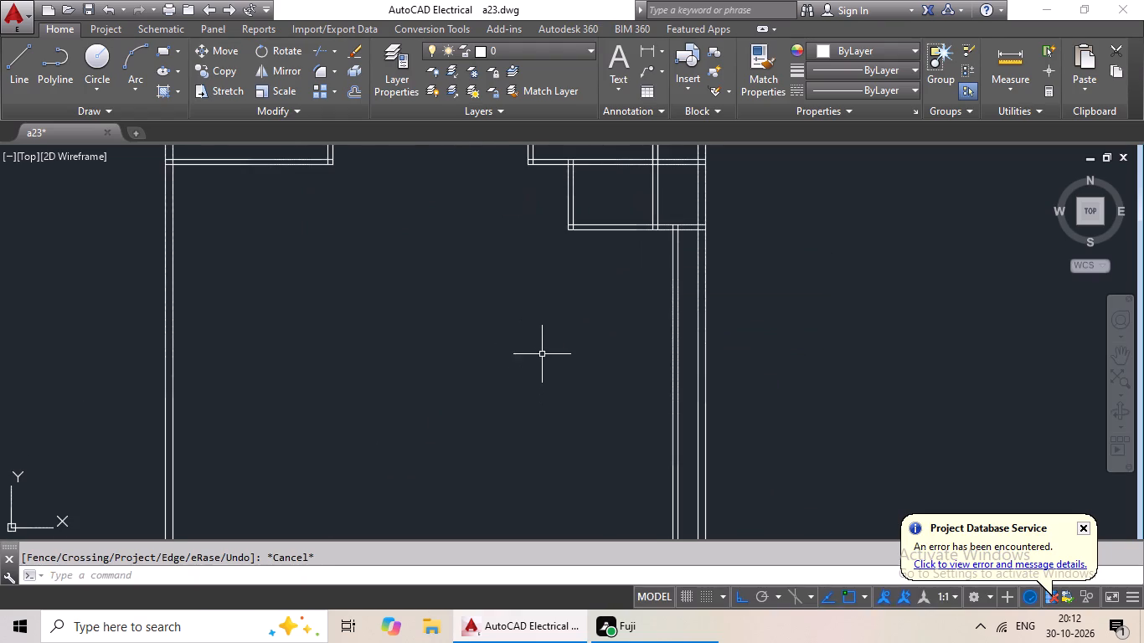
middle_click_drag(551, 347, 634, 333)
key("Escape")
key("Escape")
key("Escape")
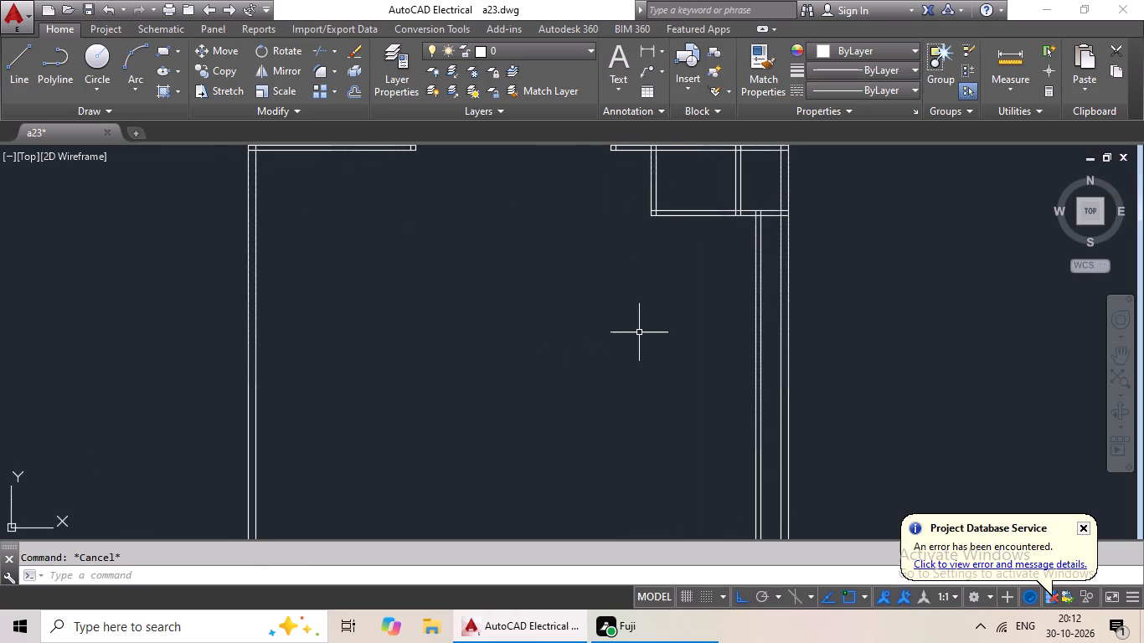
Offset the left line of the long vertical partition near the right wall 12' toward the left wall.
key("o")
key("Return")
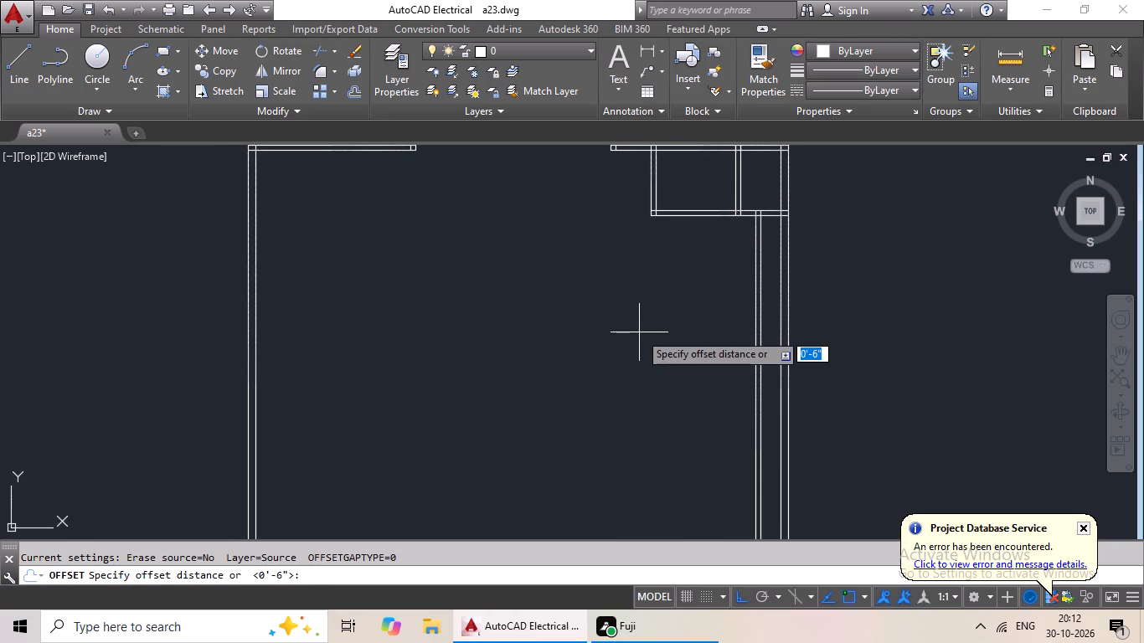
type("12")
key("apostrophe")
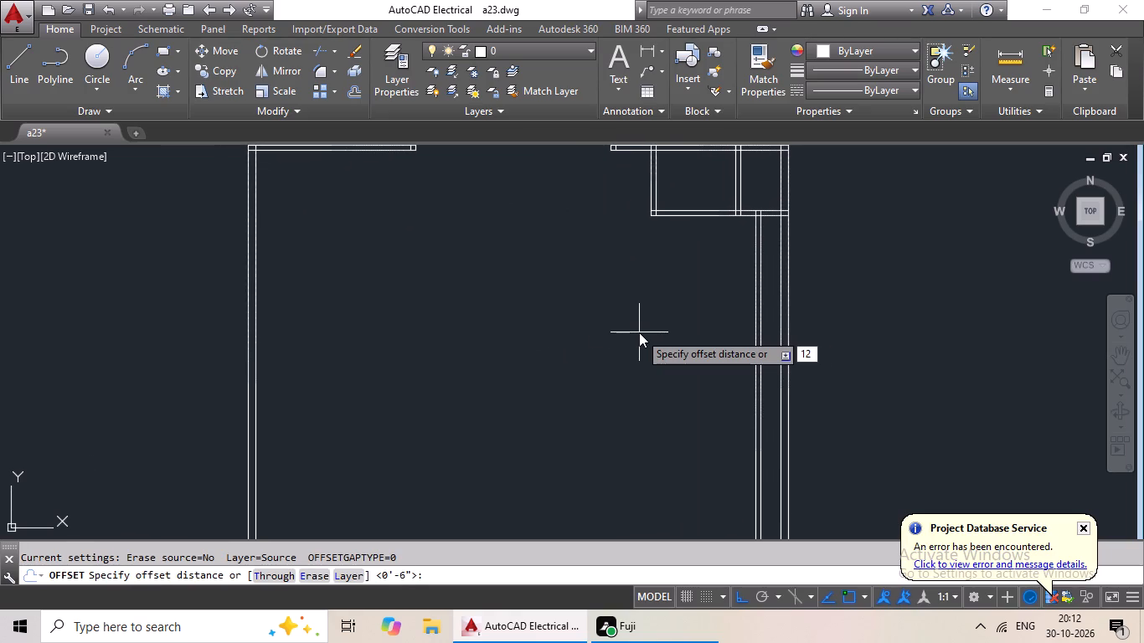
key("Return")
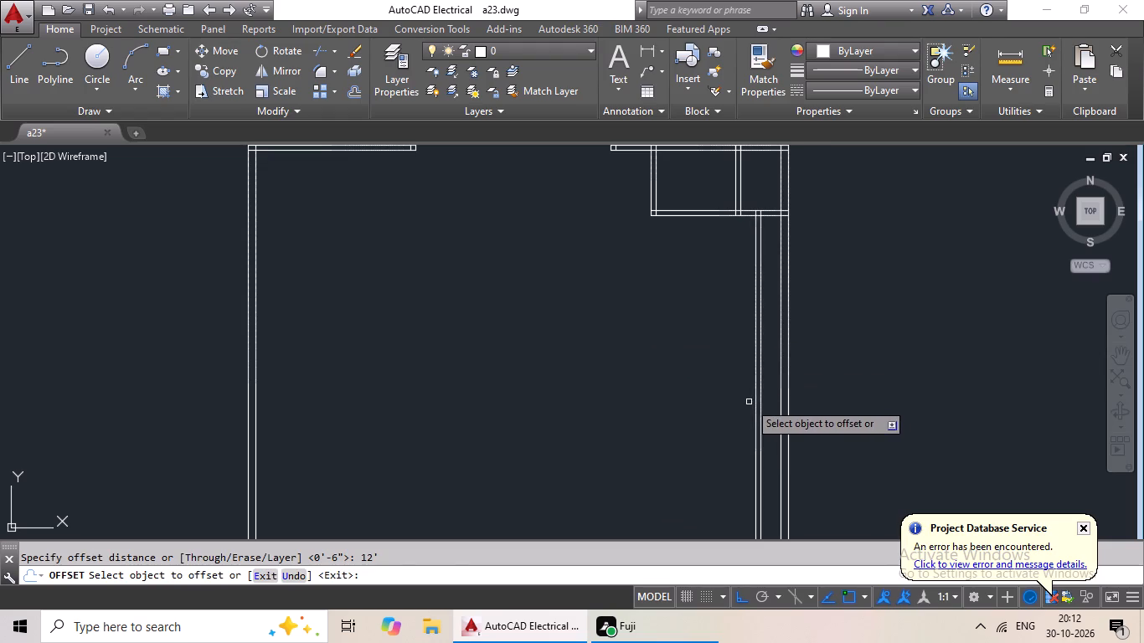
left_click_drag(756, 395, 604, 417)
left_click(478, 419)
key("Escape")
key("Escape")
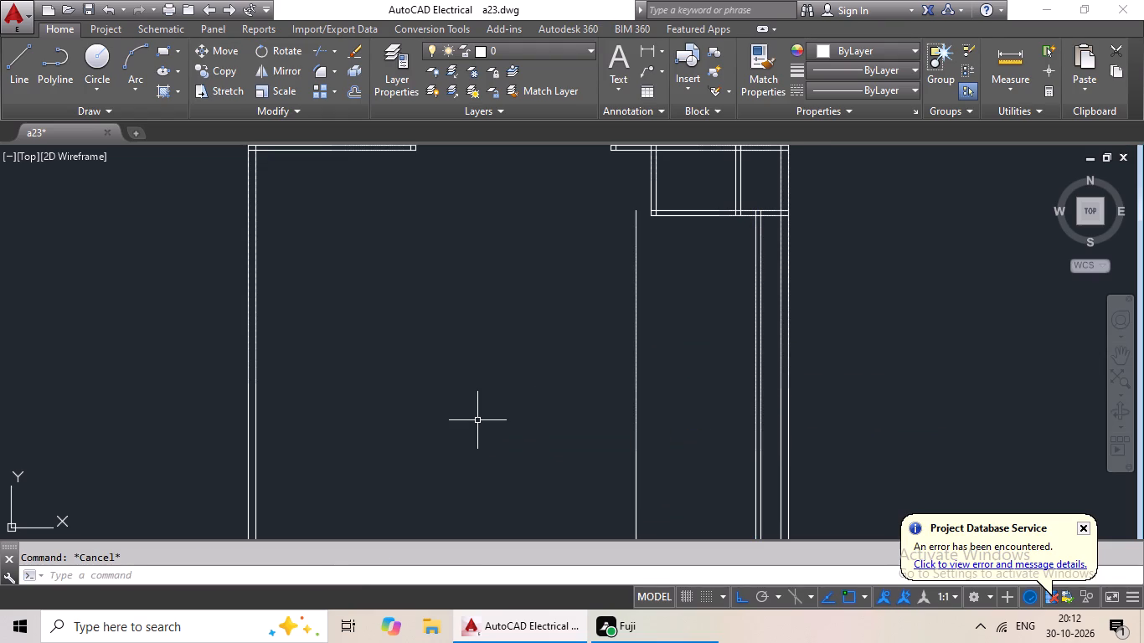
Offset the new vertical line 6" toward the left wall to form a partition pair.
key("o")
key("Return")
type("6\"")
key("Return")
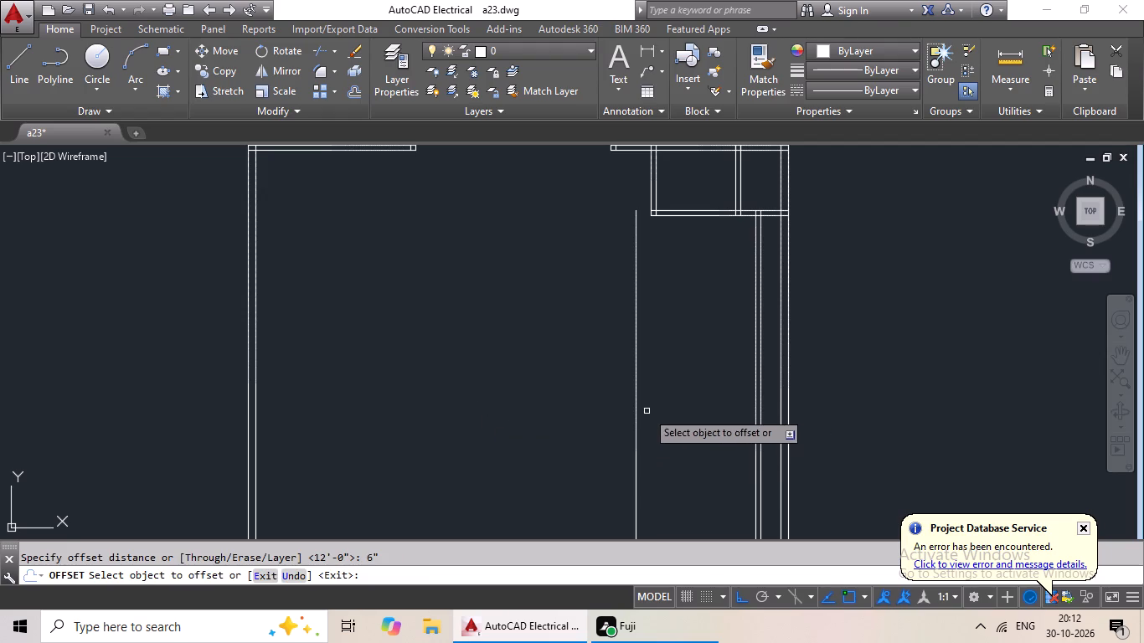
left_click_drag(636, 423, 590, 419)
left_click(577, 421)
key("Escape")
key("Escape")
key("Escape")
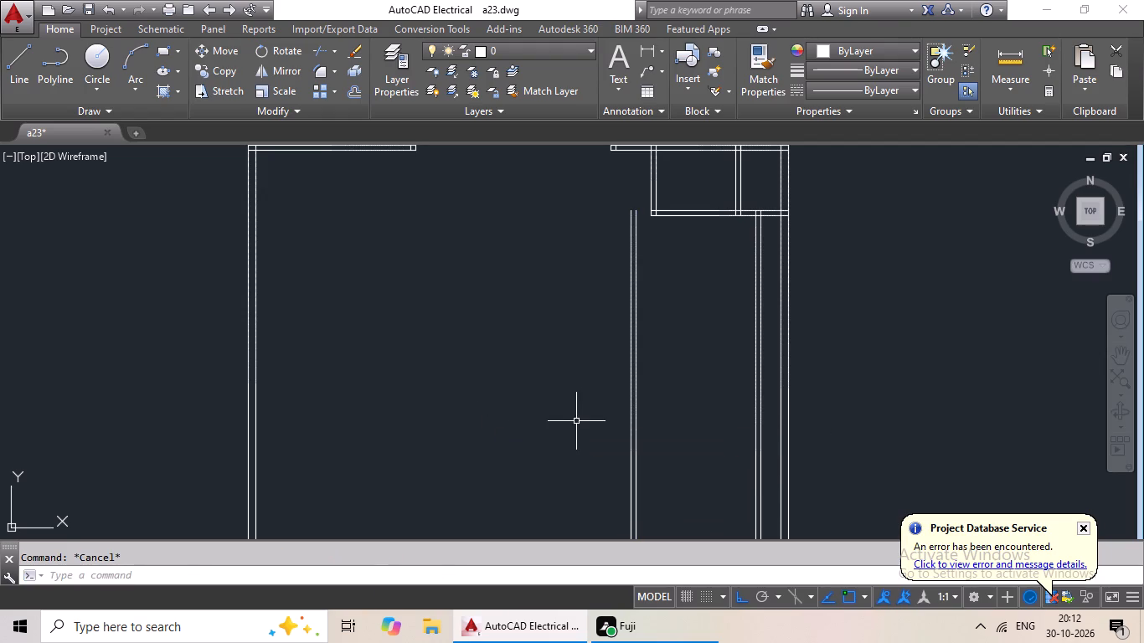
Extend both lines of the lowest upper-right horizontal partition to the far line of the new vertical partition pair.
key("e")
key("x")
key("space")
key("space")
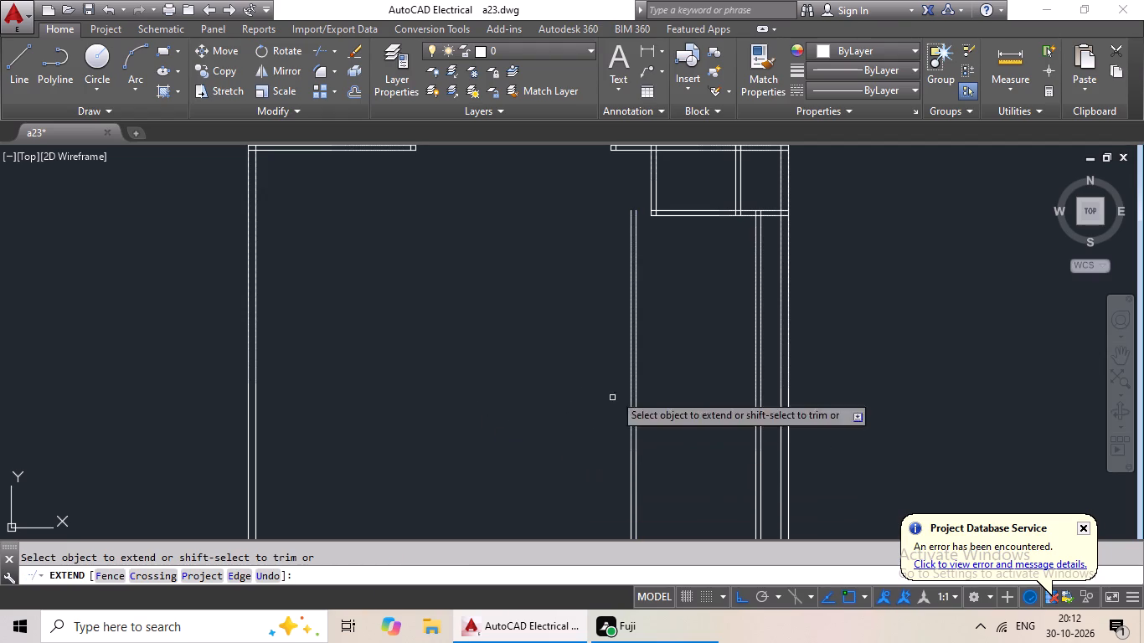
scroll(678, 213, "up", 1)
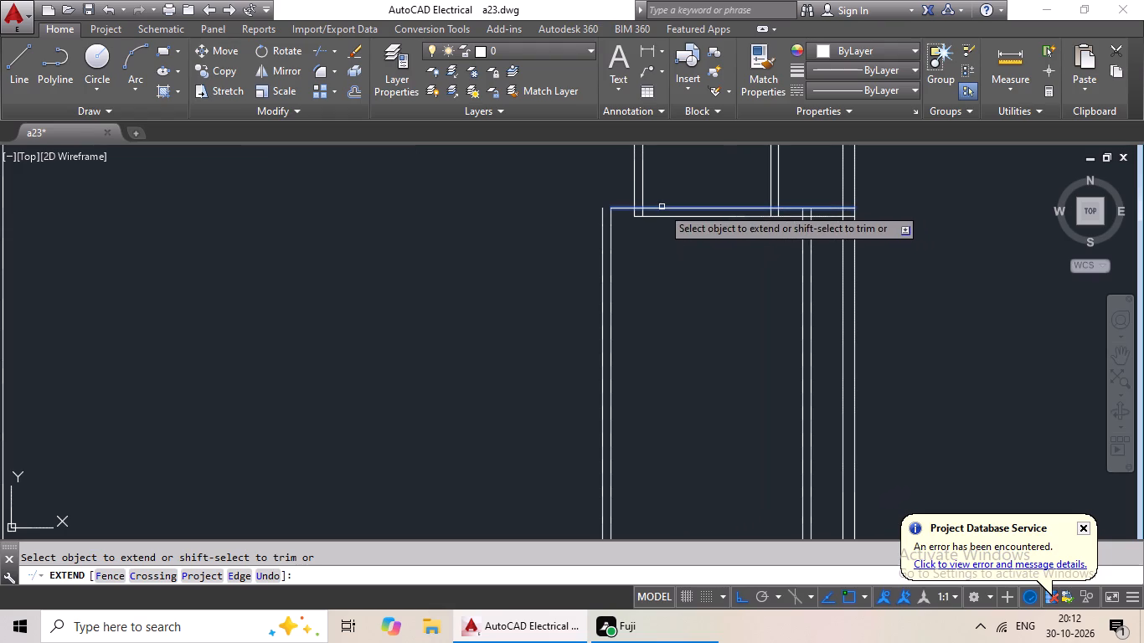
left_click(662, 207)
left_click(618, 208)
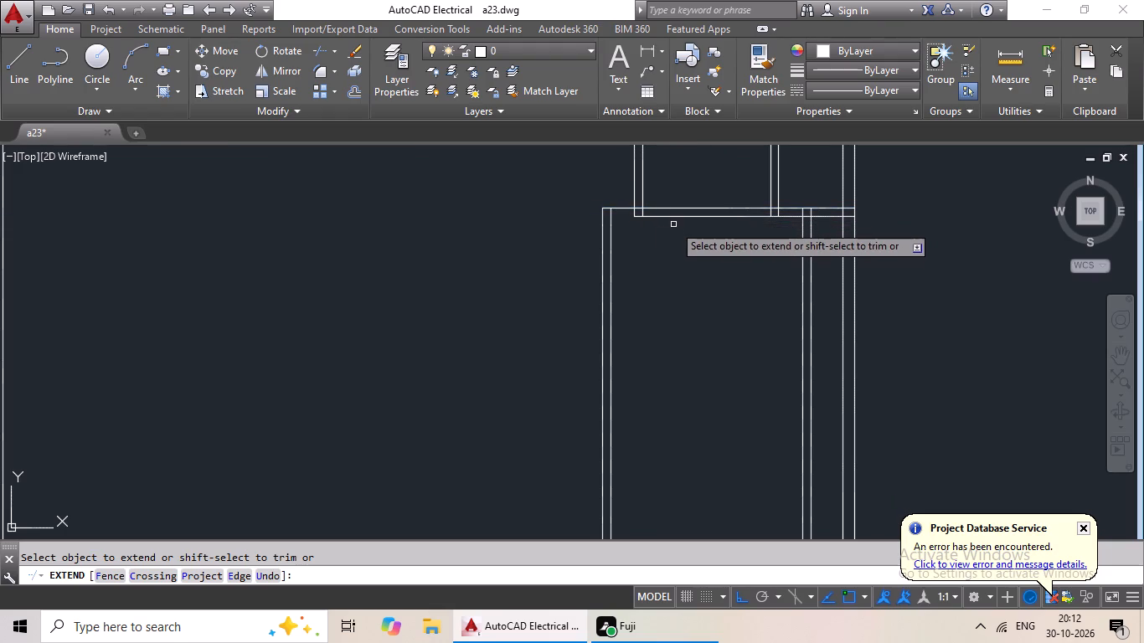
left_click(676, 218)
left_click(625, 218)
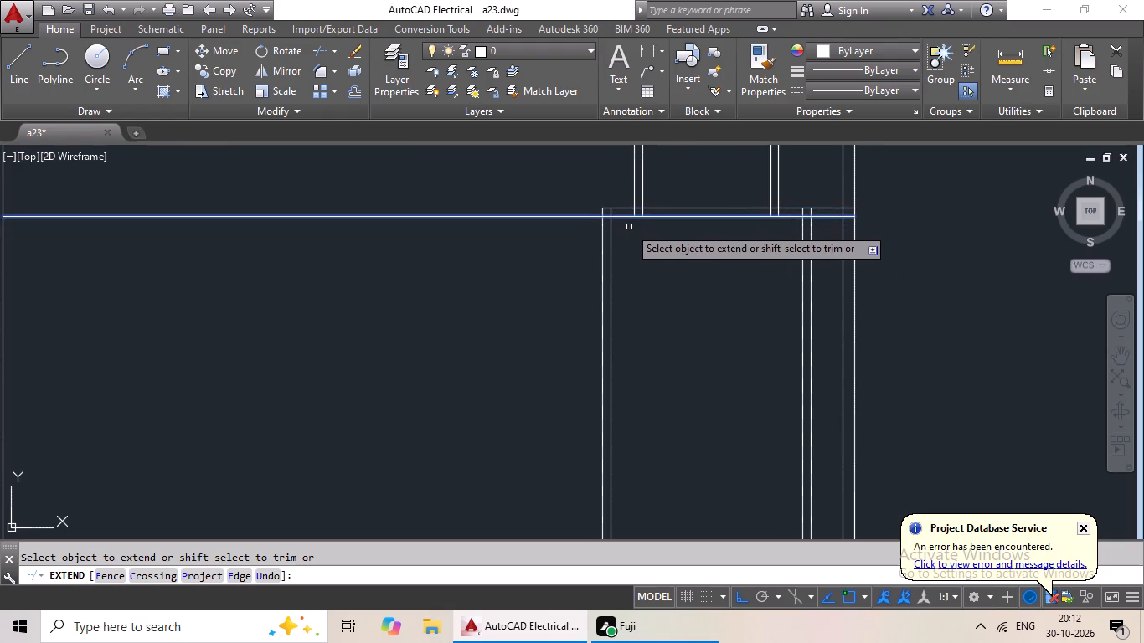
scroll(659, 388, "down", 1)
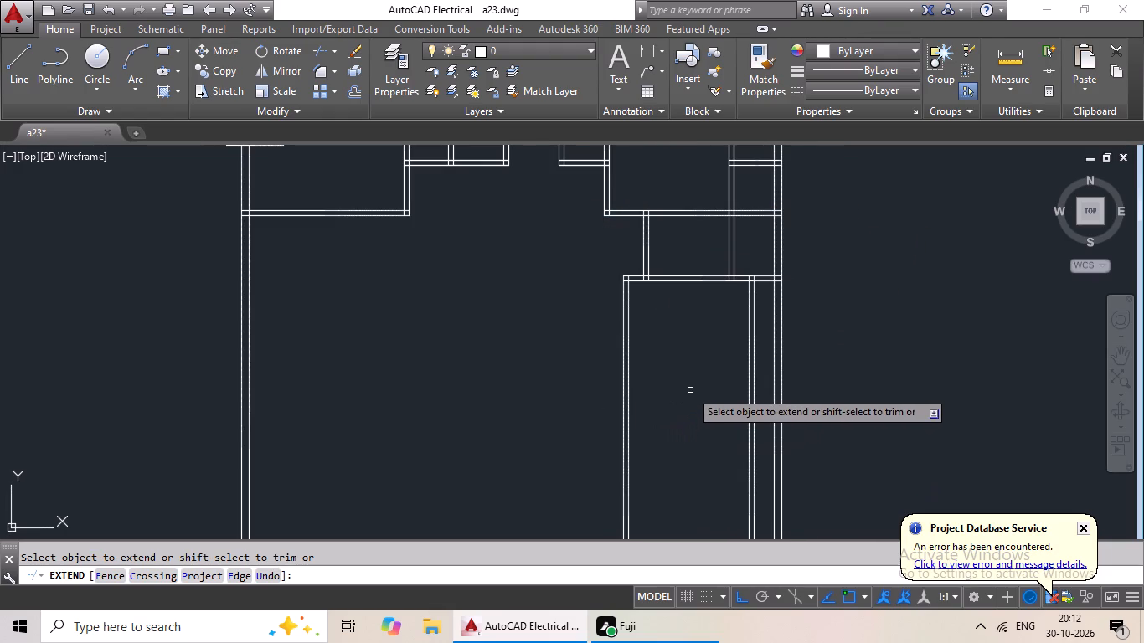
middle_click_drag(690, 388, 691, 225)
scroll(693, 255, "down", 1)
middle_click_drag(693, 236, 623, 352)
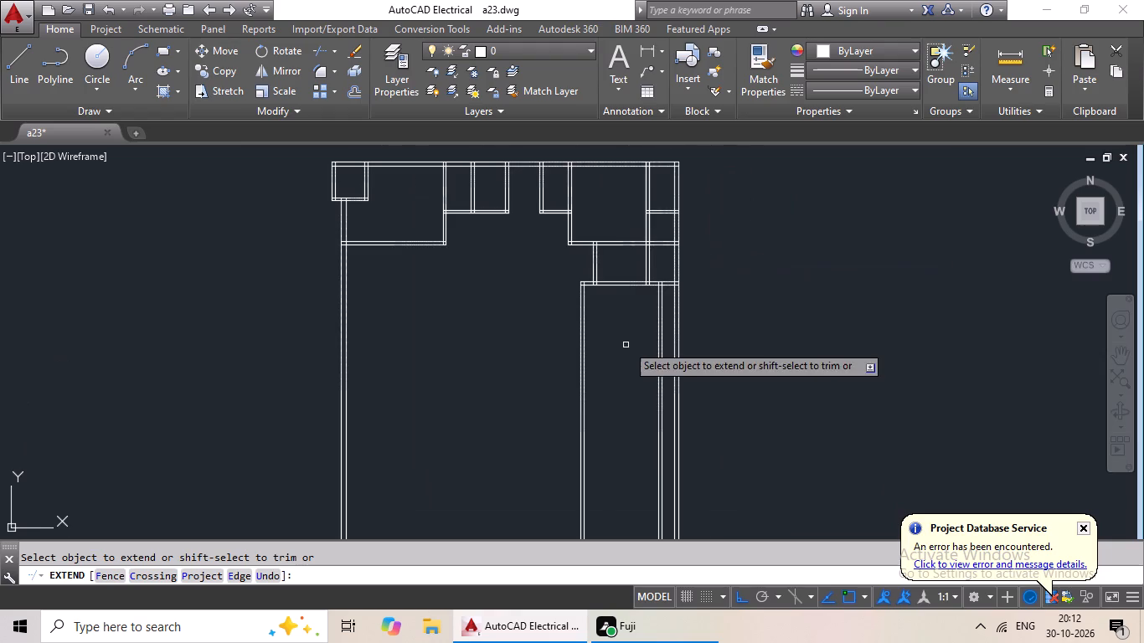
key("Escape")
key("Escape")
key("Escape")
key("Escape")
key("Escape")
key("Escape")
key("Escape")
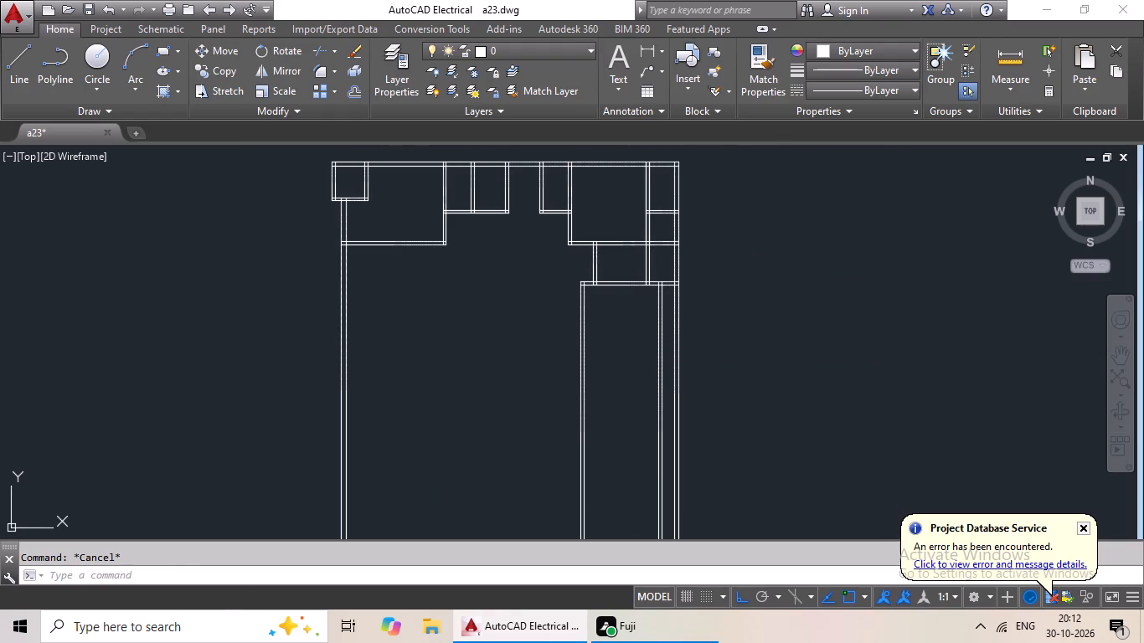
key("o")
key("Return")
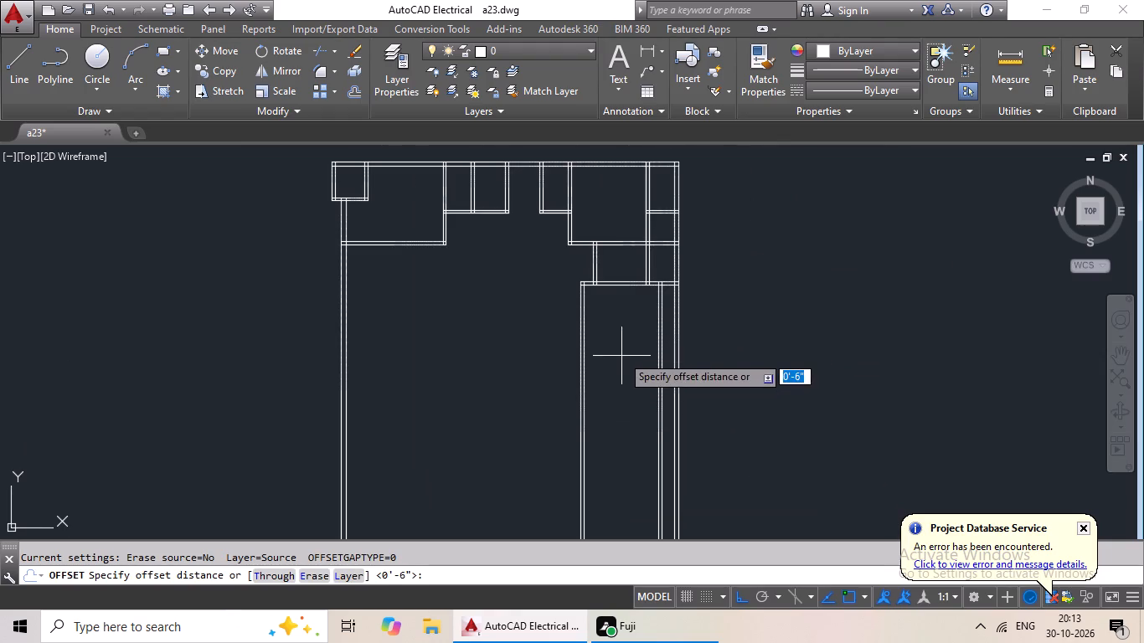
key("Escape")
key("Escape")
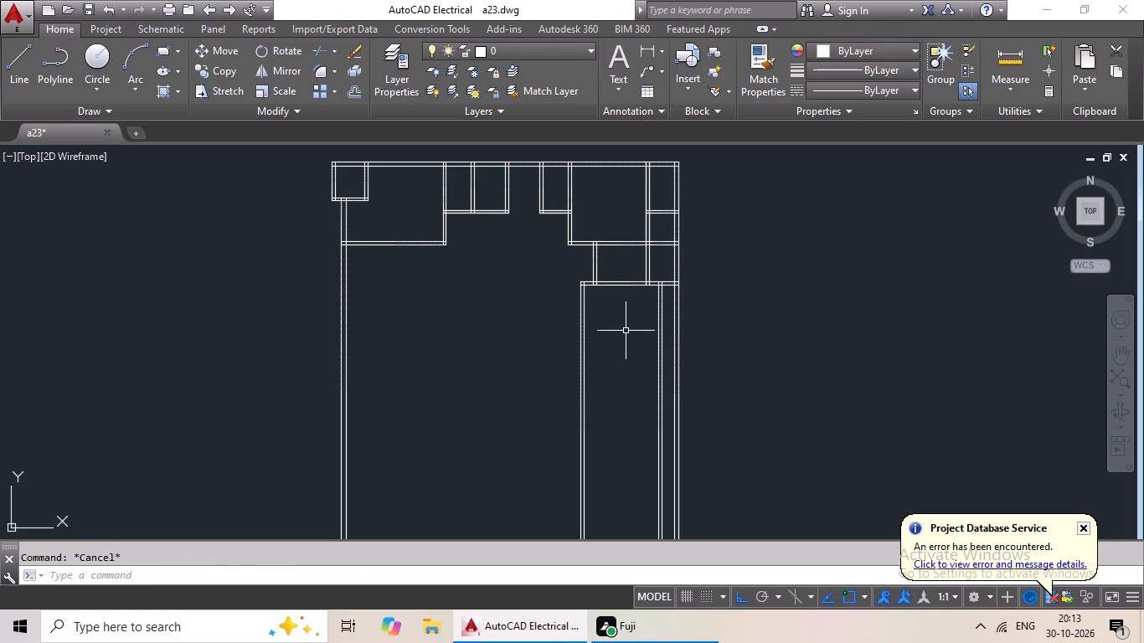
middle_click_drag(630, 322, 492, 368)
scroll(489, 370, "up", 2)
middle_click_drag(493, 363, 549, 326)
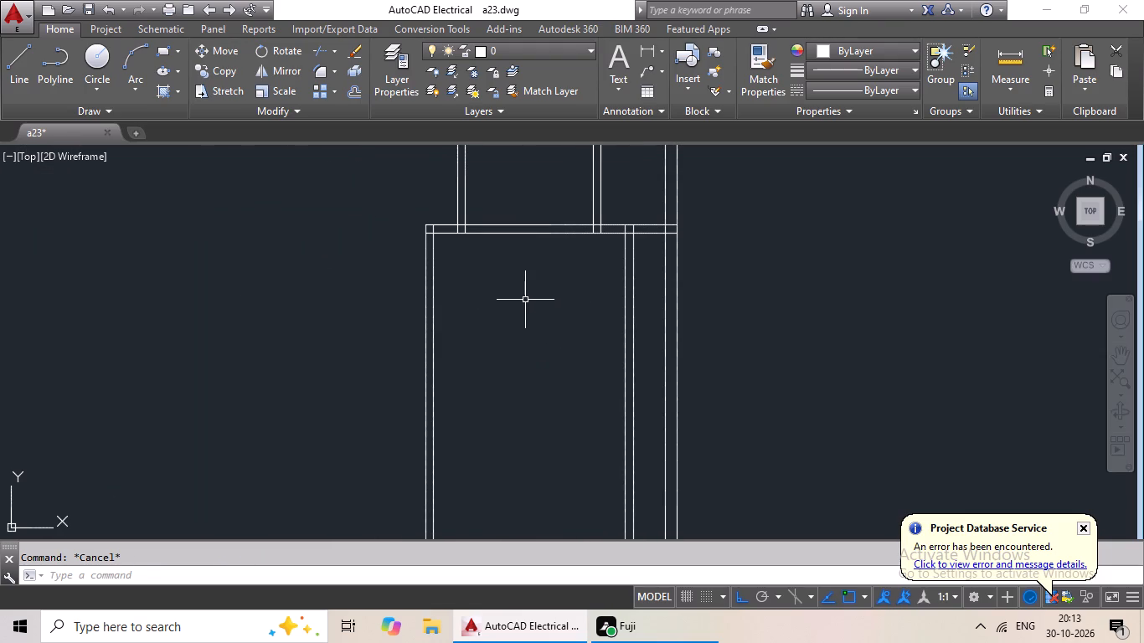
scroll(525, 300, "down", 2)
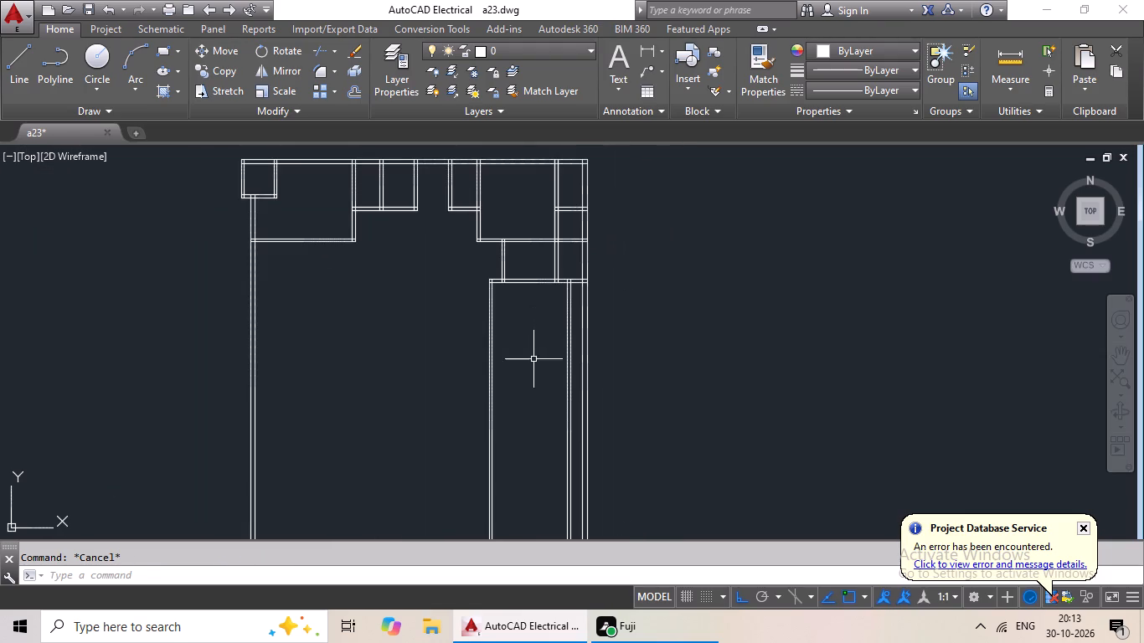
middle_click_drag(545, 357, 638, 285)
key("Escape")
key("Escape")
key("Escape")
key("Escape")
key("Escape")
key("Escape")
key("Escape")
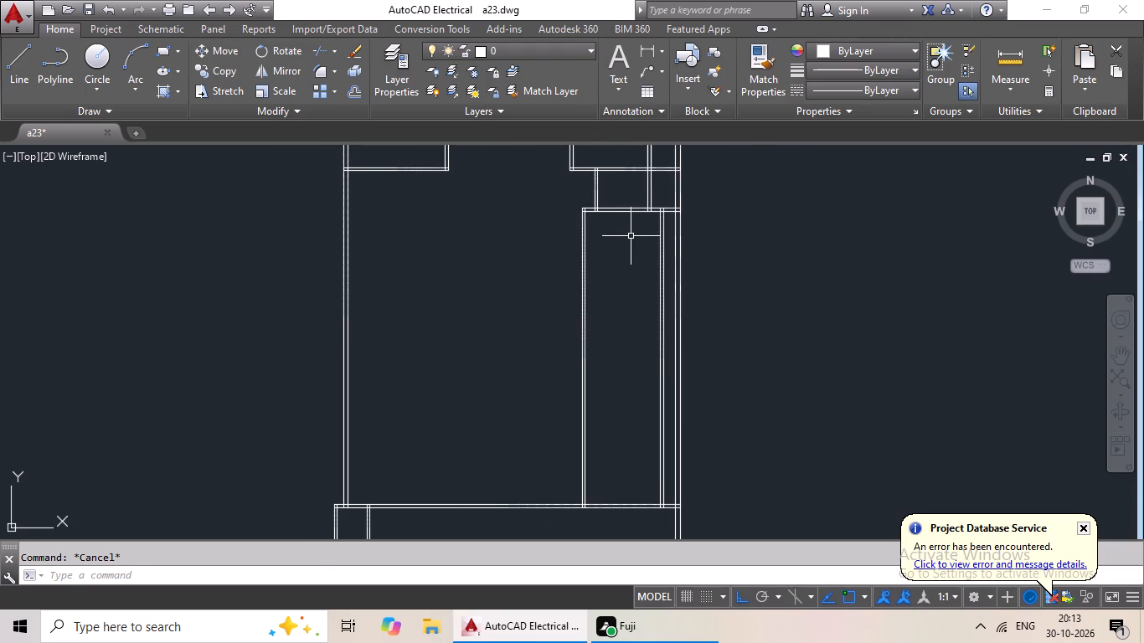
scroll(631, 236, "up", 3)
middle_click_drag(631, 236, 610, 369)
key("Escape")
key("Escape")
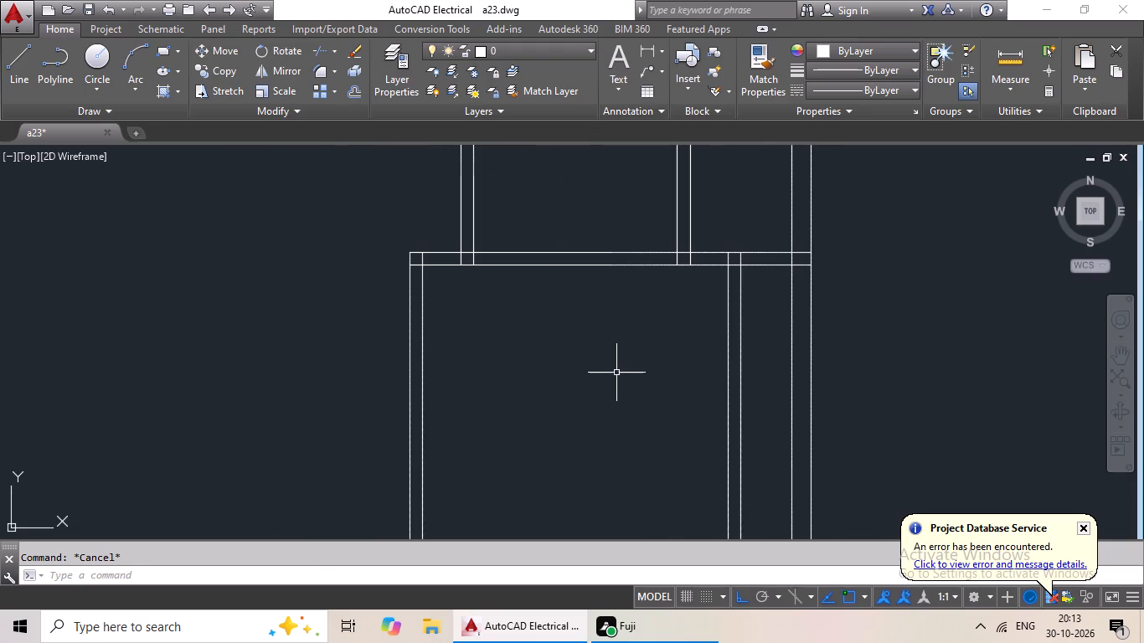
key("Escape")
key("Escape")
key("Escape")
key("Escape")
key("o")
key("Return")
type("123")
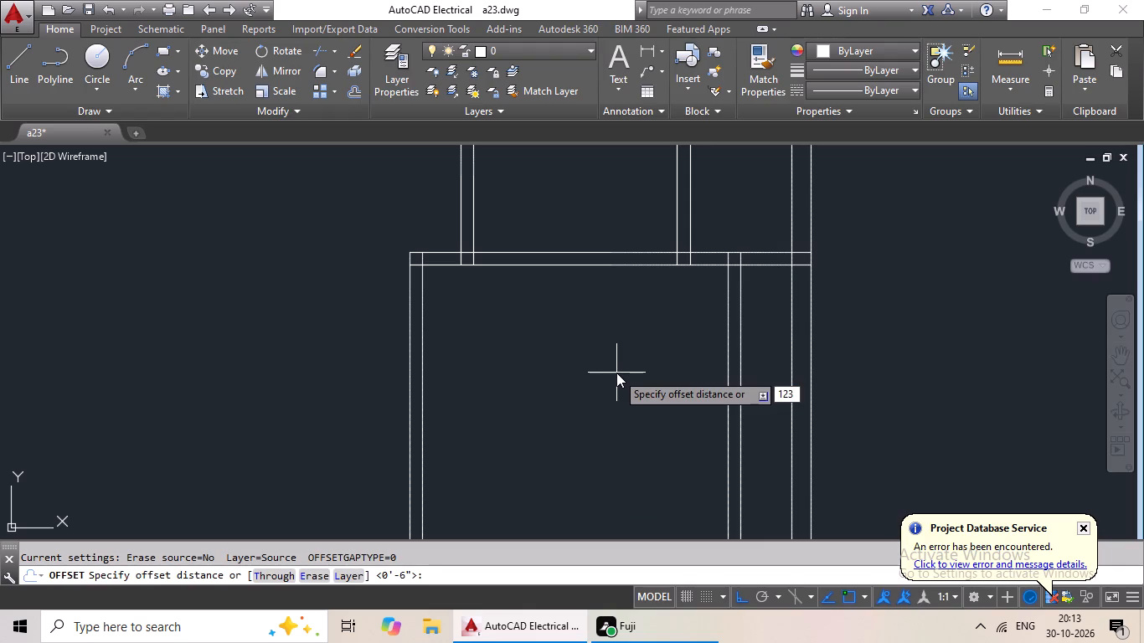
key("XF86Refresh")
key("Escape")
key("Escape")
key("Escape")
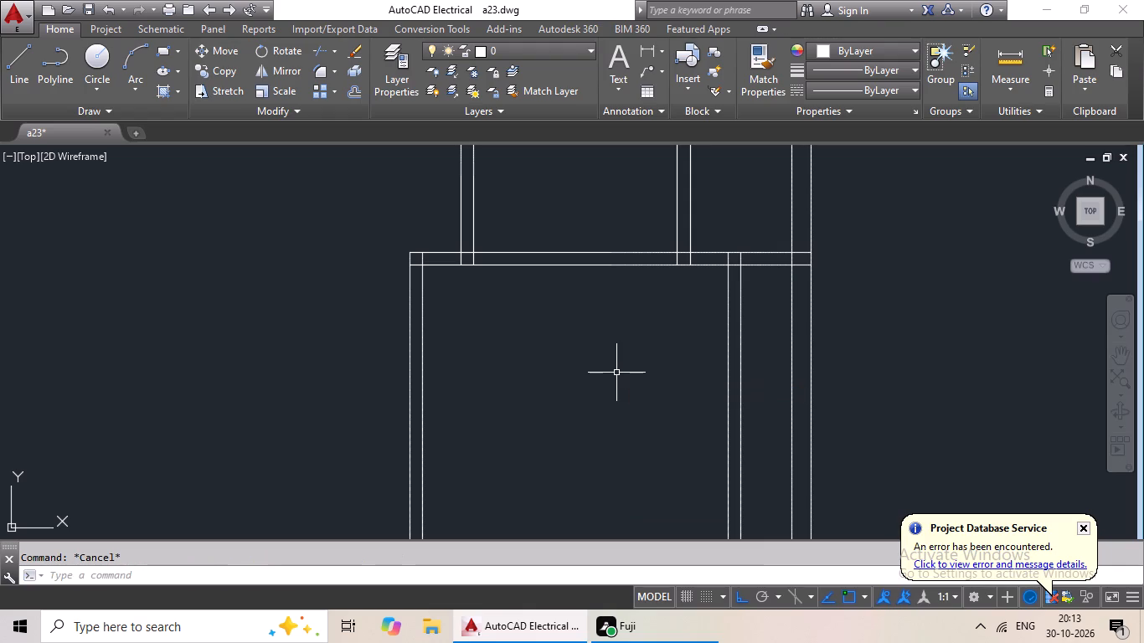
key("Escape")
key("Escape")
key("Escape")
Offset the lower line of the extended horizontal partition 12' downward between the vertical partitions.
key("o")
key("Return")
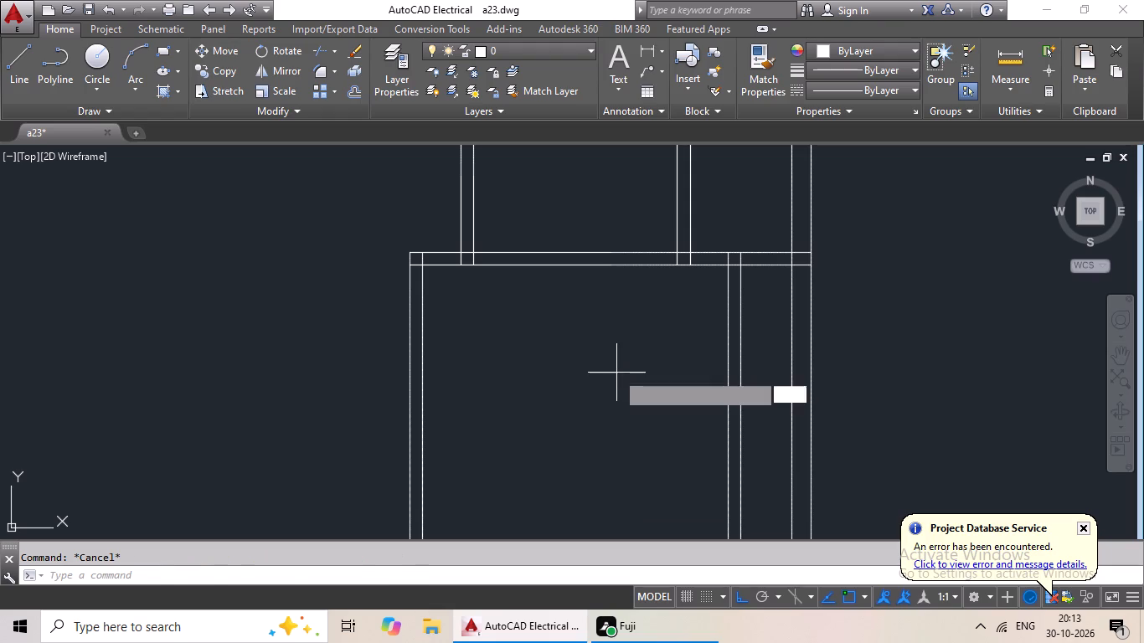
type("12'")
key("Return")
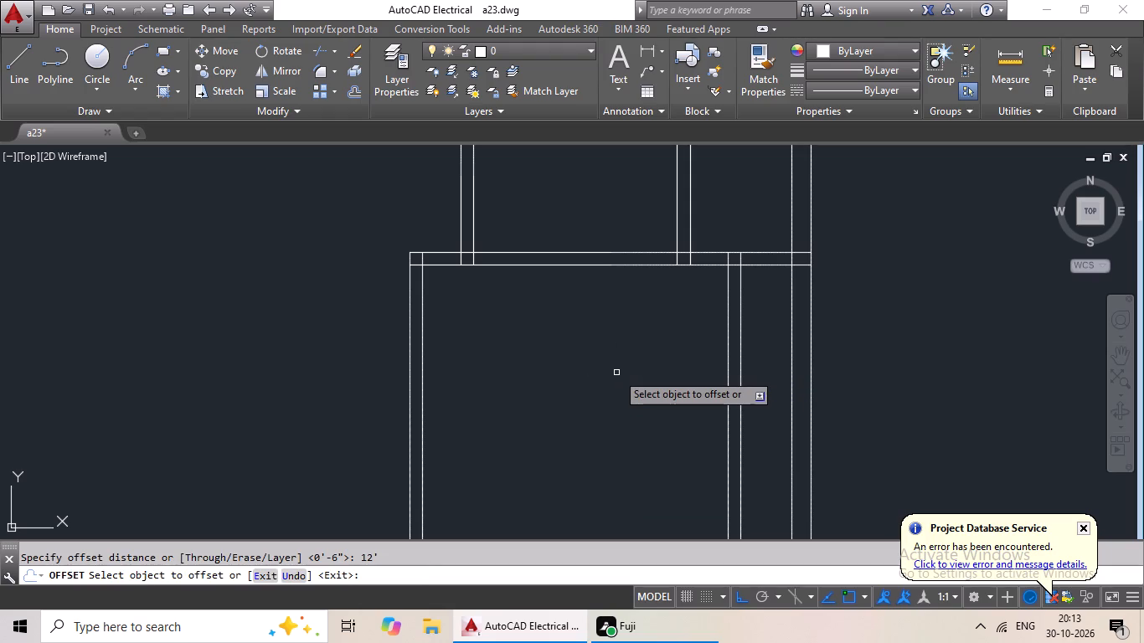
left_click_drag(587, 266, 587, 277)
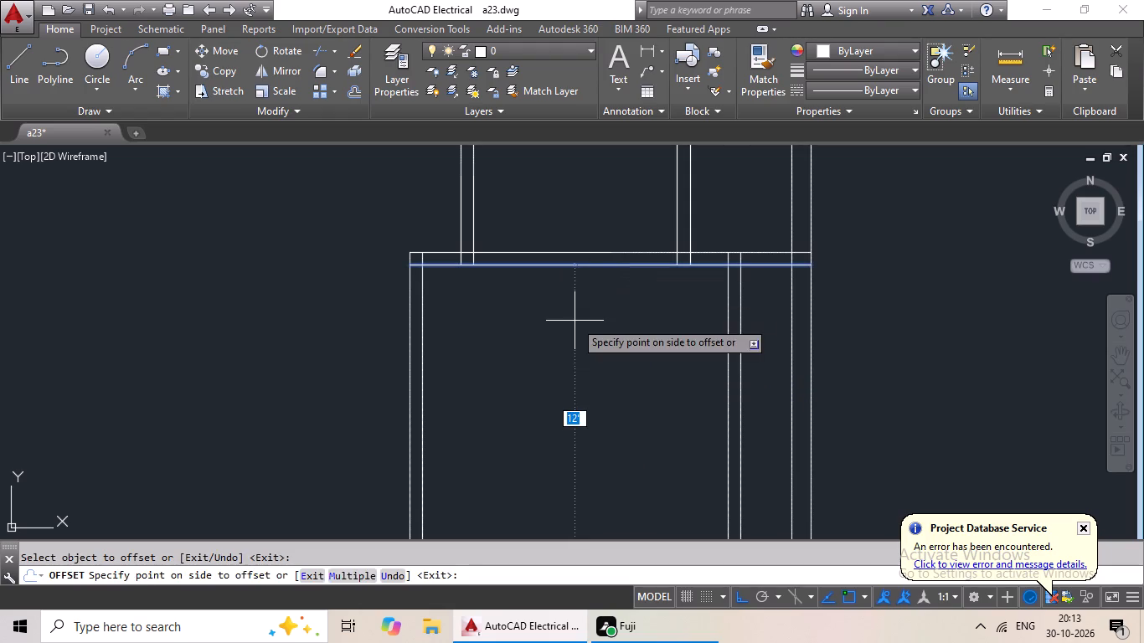
left_click(575, 321)
scroll(575, 321, "down", 4)
key("Escape")
key("Escape")
Offset the new horizontal line 6" downward to complete the partition pair.
key("o")
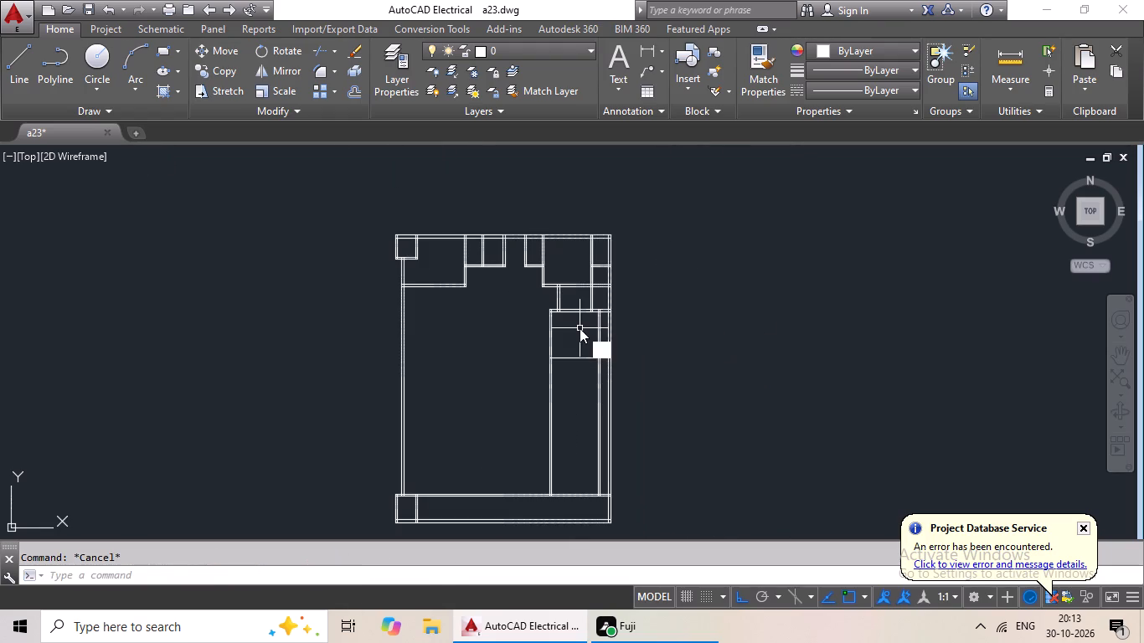
key("Return")
type("6\"")
key("Return")
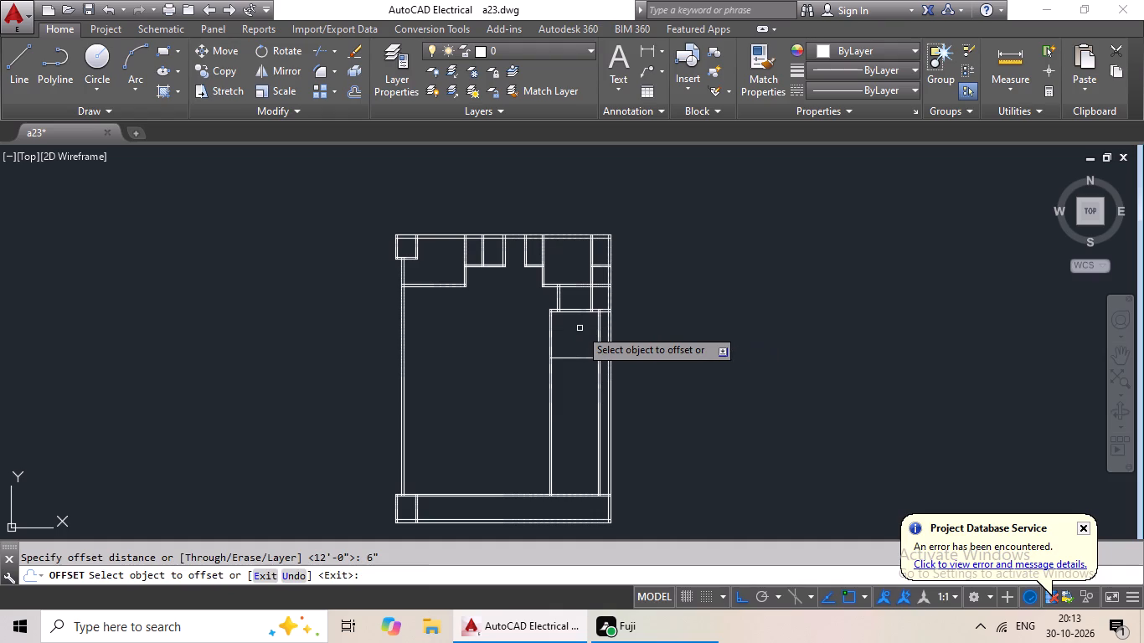
left_click(566, 358)
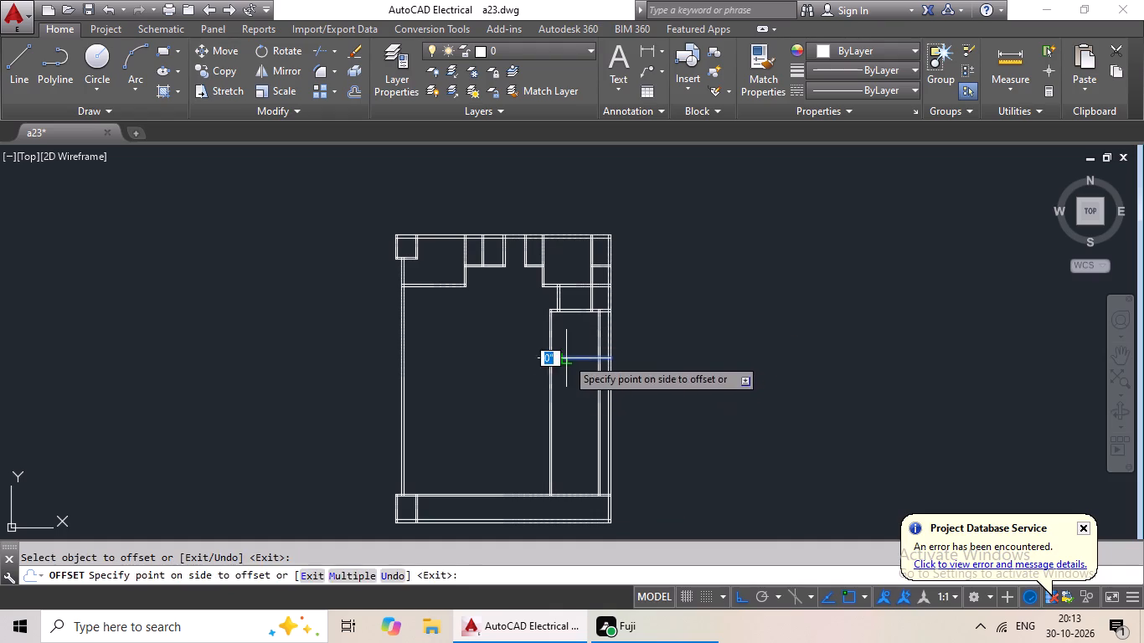
left_click(564, 385)
key("Escape")
key("Escape")
key("Escape")
Trim the new horizontal partition pair across the narrow strip between the long vertical partition and the right outer wall.
key("t")
key("r")
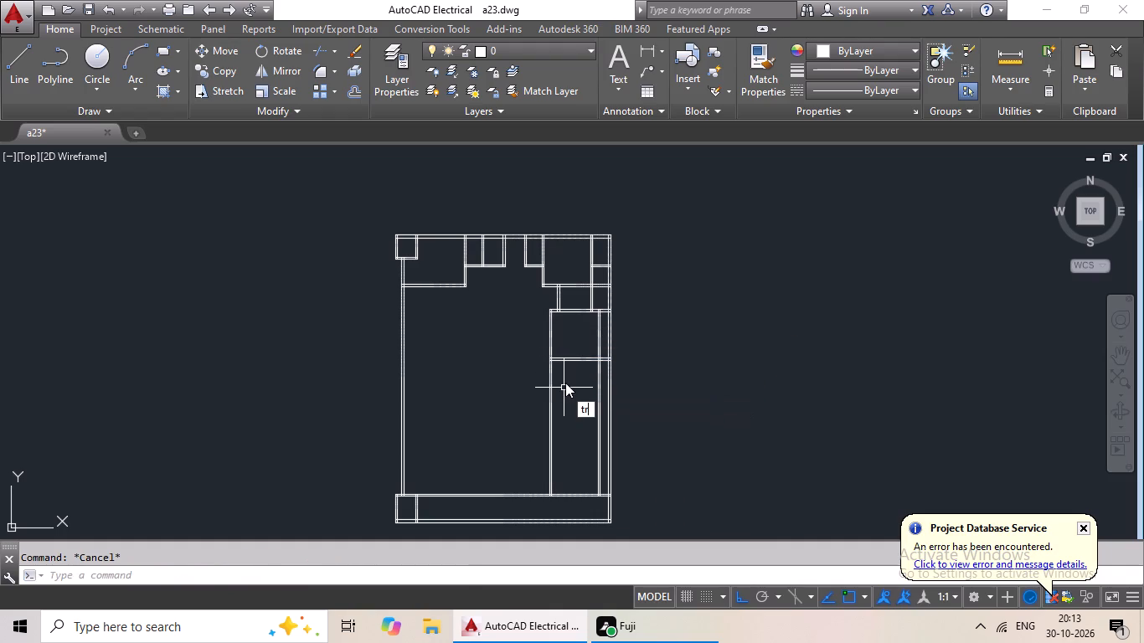
key("space")
key("space")
scroll(600, 364, "up", 6)
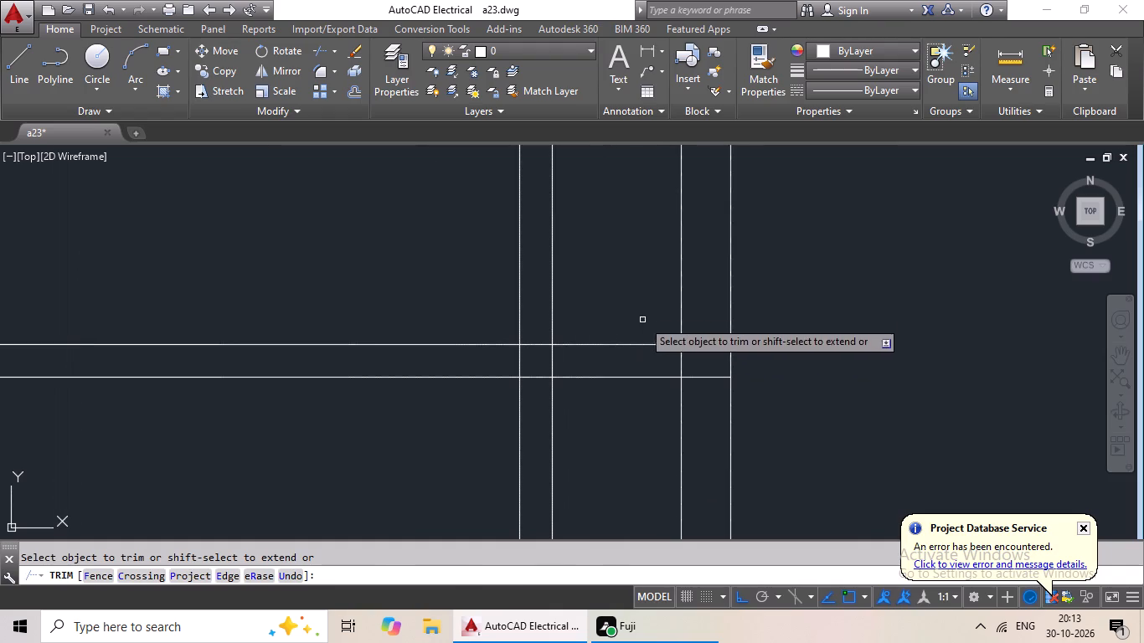
left_click_drag(644, 304, 601, 479)
left_click(602, 465)
scroll(631, 427, "down", 3)
middle_click_drag(510, 465, 616, 399)
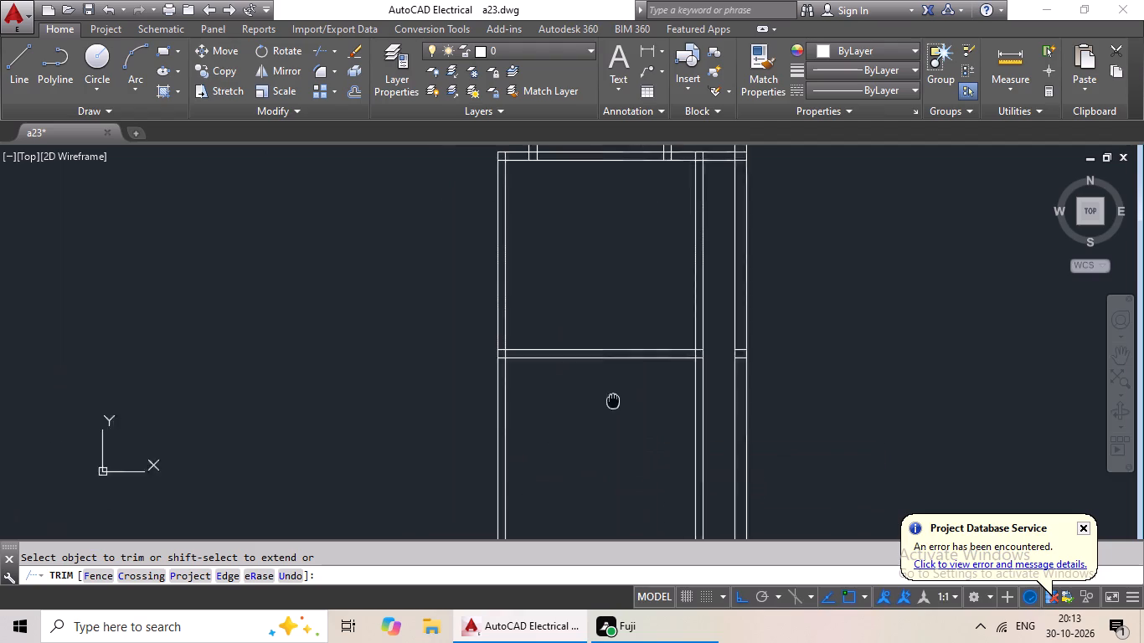
middle_click_drag(616, 399, 620, 398)
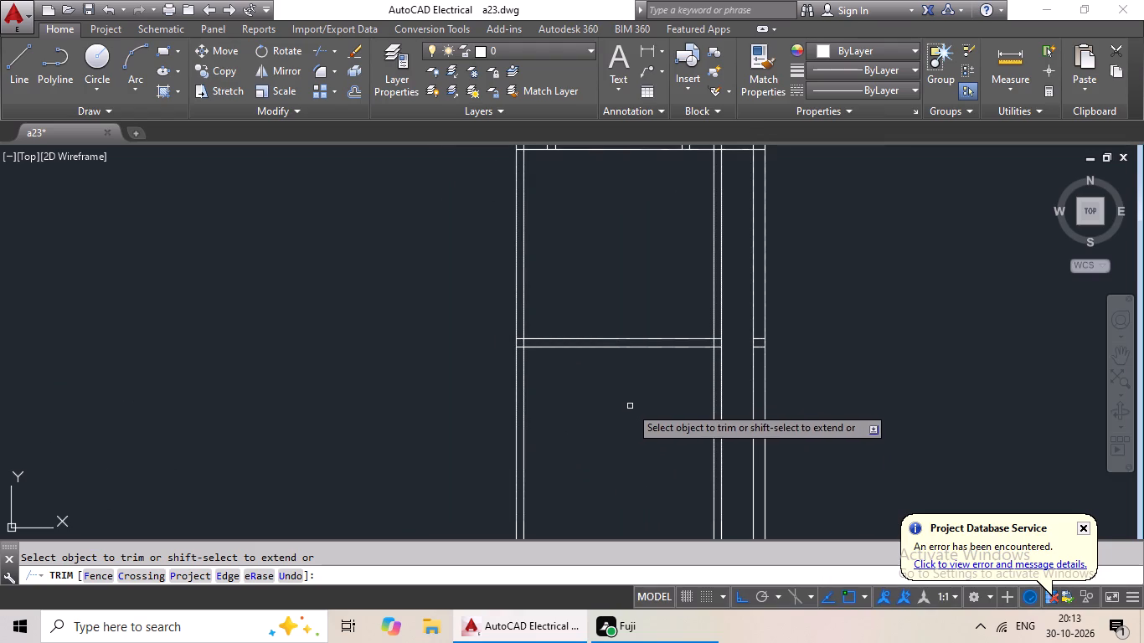
scroll(604, 360, "down", 2)
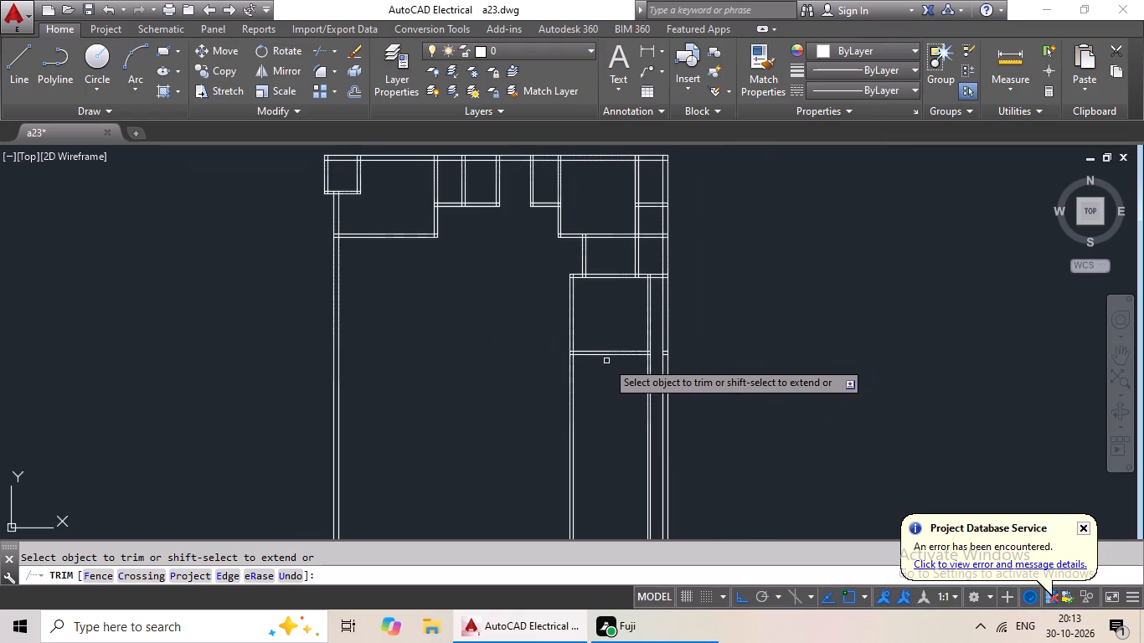
middle_click_drag(606, 361, 533, 375)
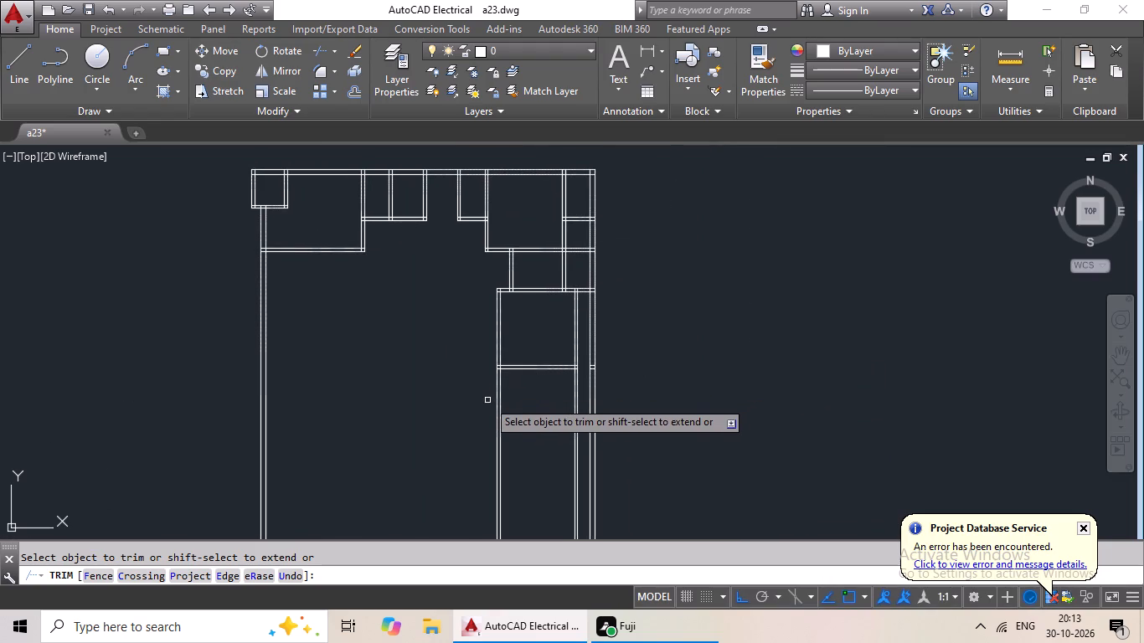
key("Escape")
key("Escape")
key("Escape")
key("Escape")
key("Escape")
key("Escape")
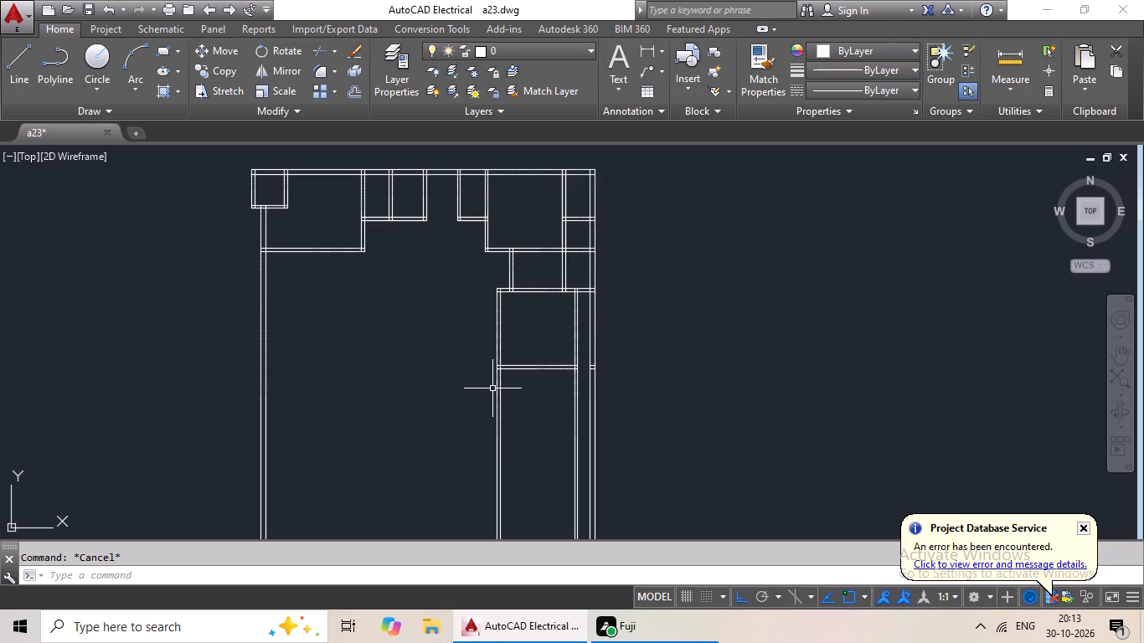
Offset the lower line of the lowest horizontal partition 12' downward between the long vertical partitions.
key("Escape")
key("Escape")
key("Escape")
scroll(530, 427, "up", 1)
key("Escape")
key("Escape")
key("Escape")
key("Escape")
key("Escape")
key("Escape")
key("Escape")
key("Escape")
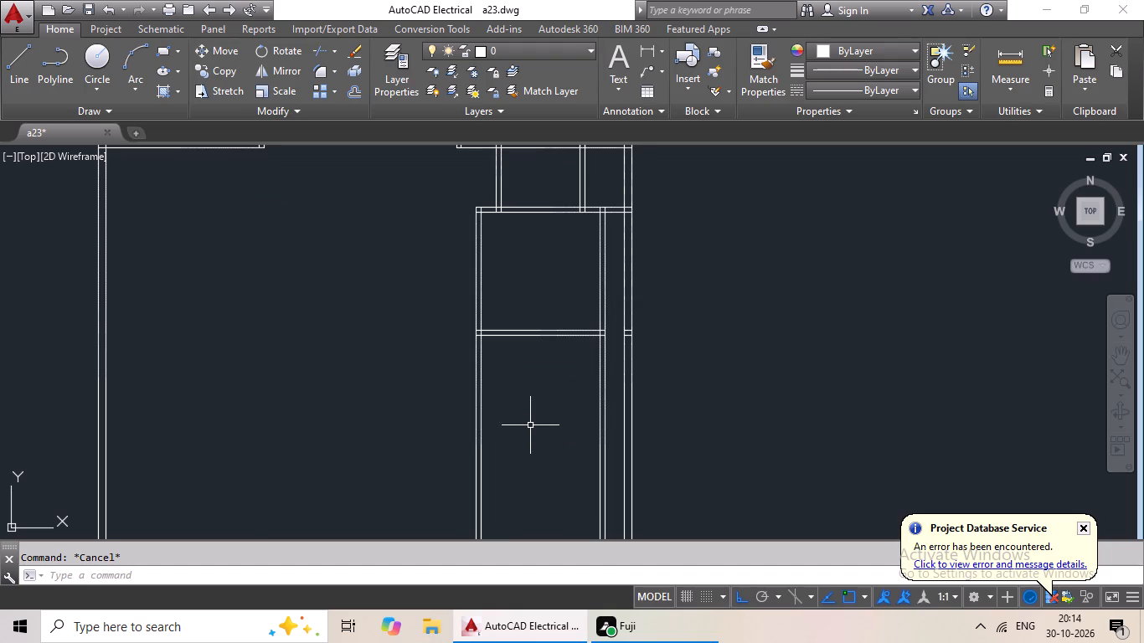
key("o")
key("Return")
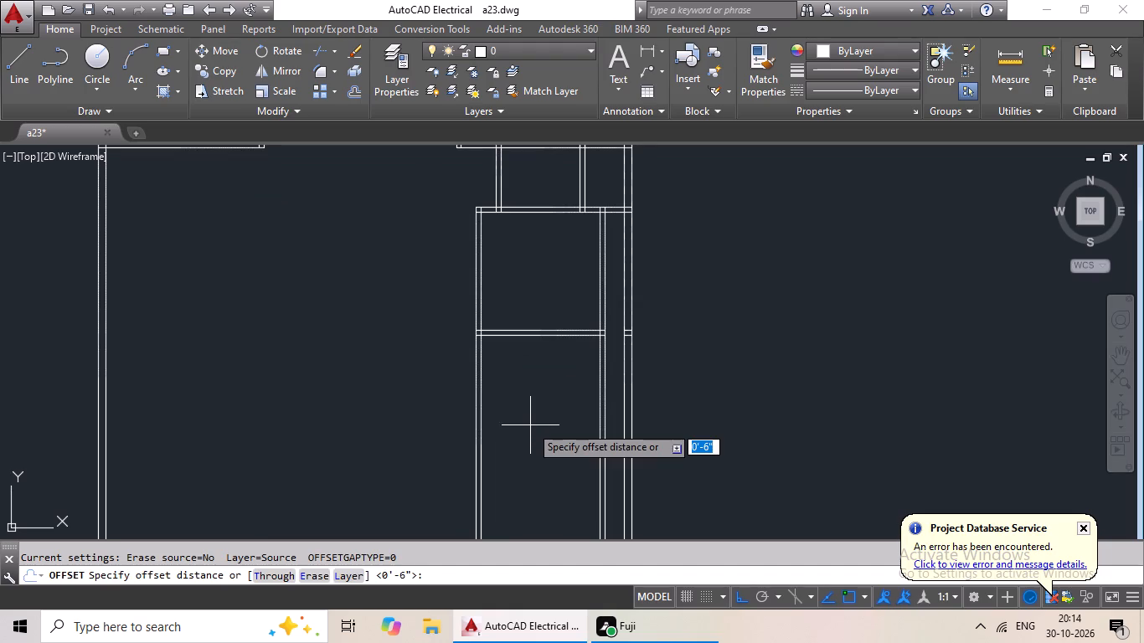
type("12'")
key("Return")
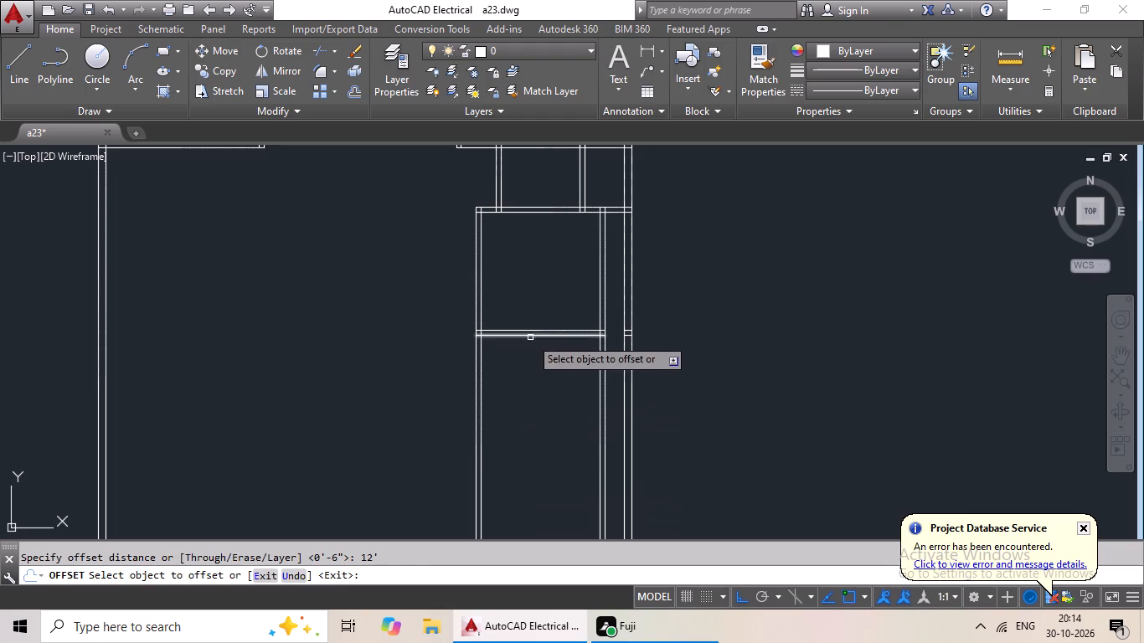
left_click_drag(531, 337, 522, 373)
left_click(517, 458)
middle_click_drag(530, 481, 547, 403)
key("Escape")
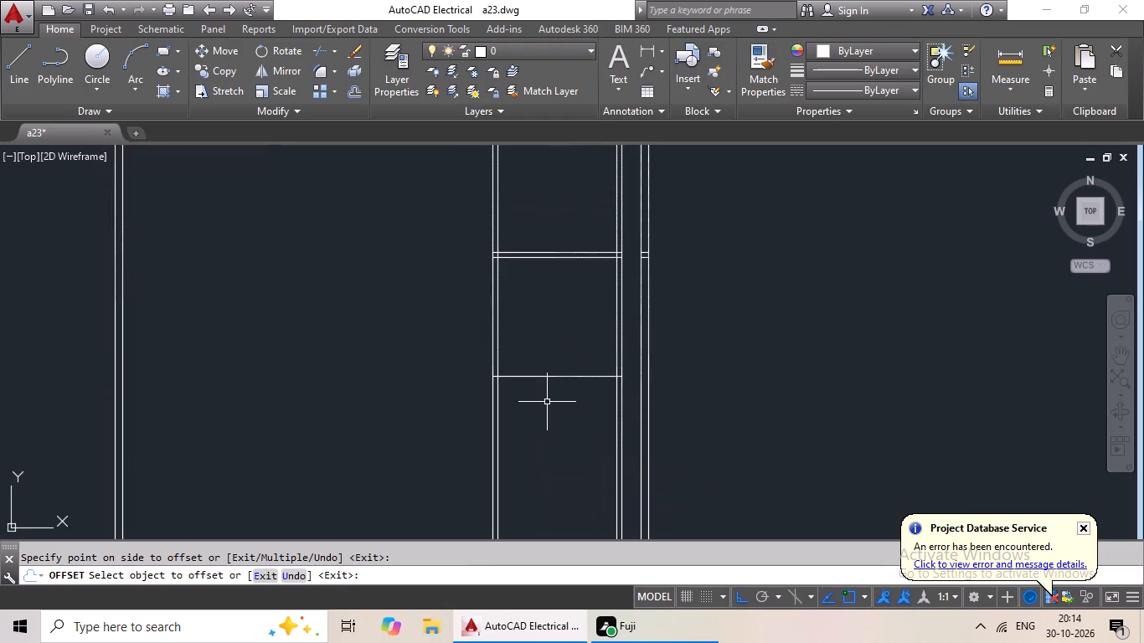
key("Escape")
key("Escape")
Offset the new horizontal line 6" downward to complete the partition pair.
key("o")
key("Return")
type("6\"")
key("Return")
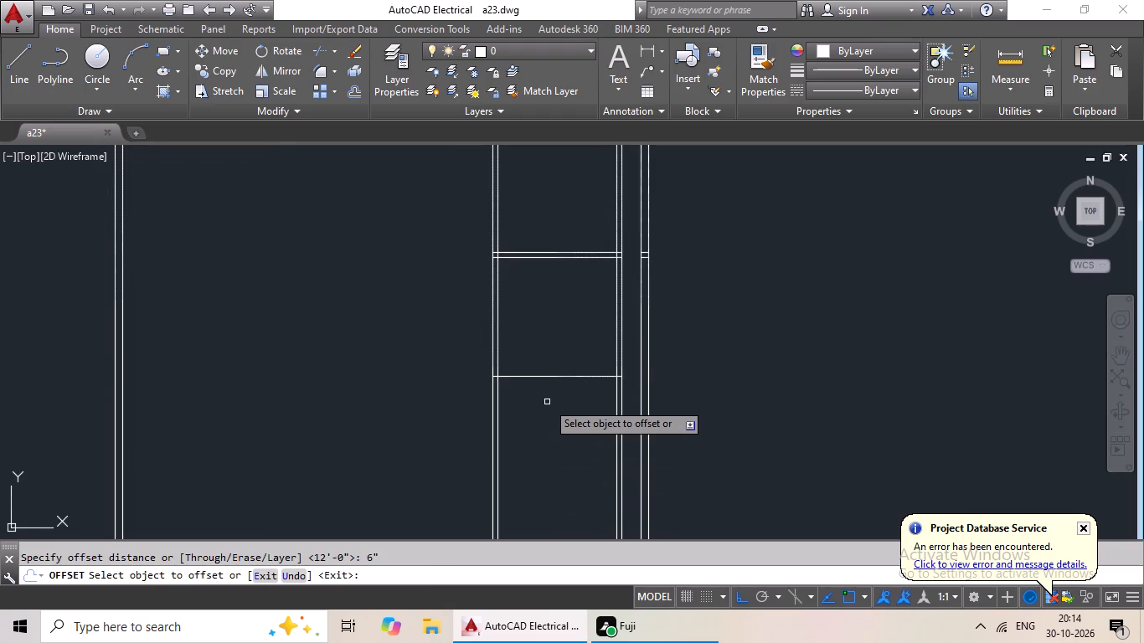
left_click(557, 377)
left_click(555, 466)
key("Escape")
key("Escape")
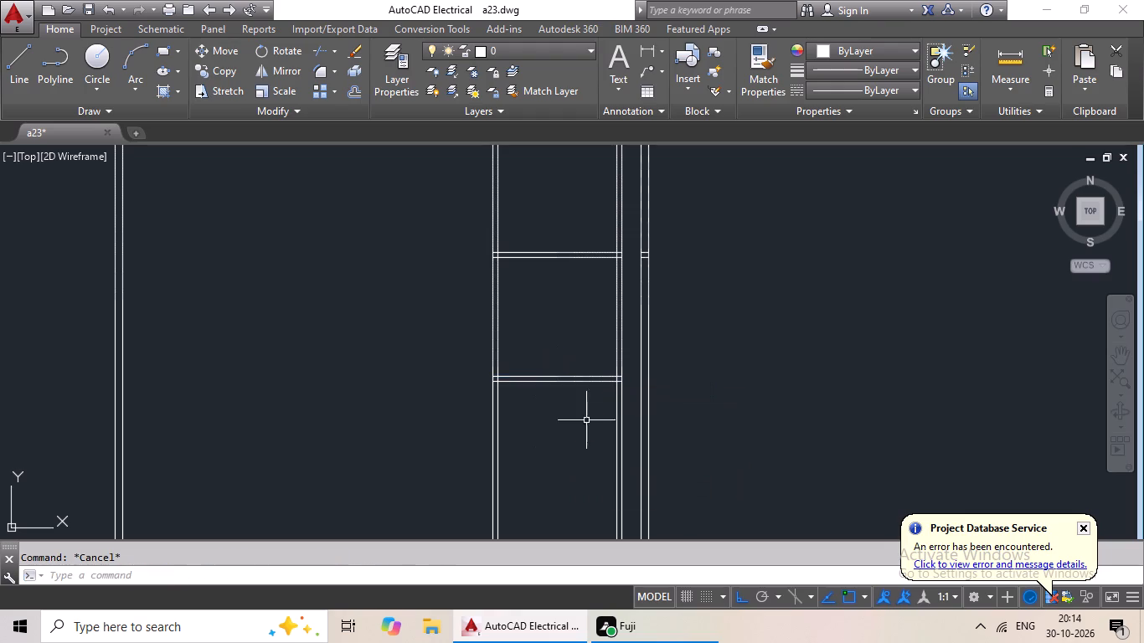
Delete the two short leftover horizontal segments between the double lines of the right outer wall.
scroll(647, 255, "up", 4)
left_click_drag(639, 220, 627, 298)
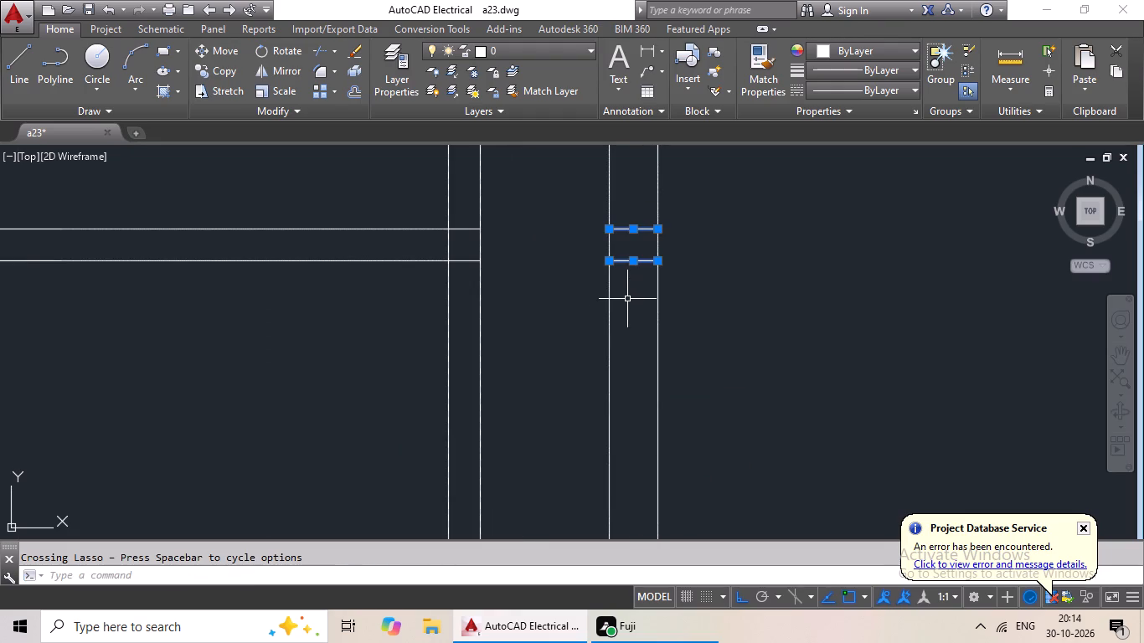
key("Delete")
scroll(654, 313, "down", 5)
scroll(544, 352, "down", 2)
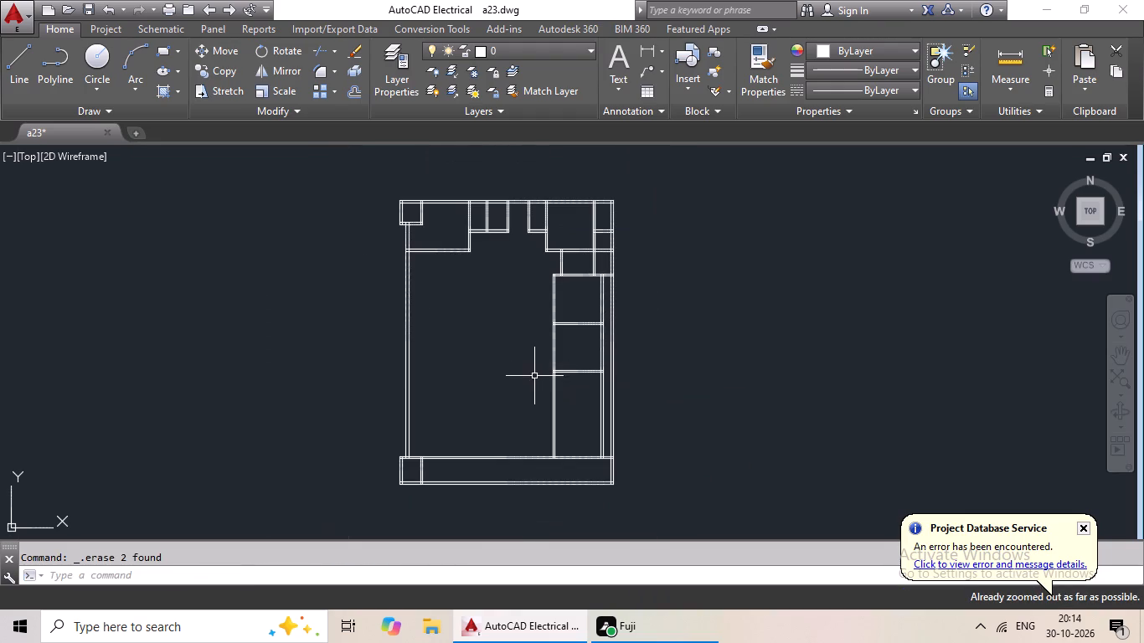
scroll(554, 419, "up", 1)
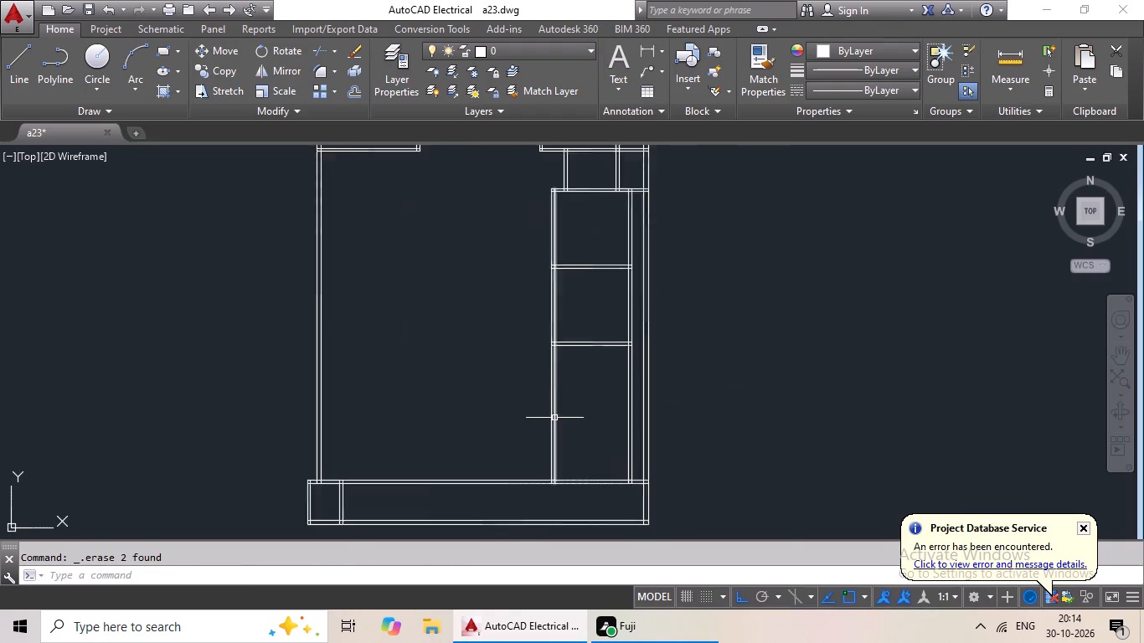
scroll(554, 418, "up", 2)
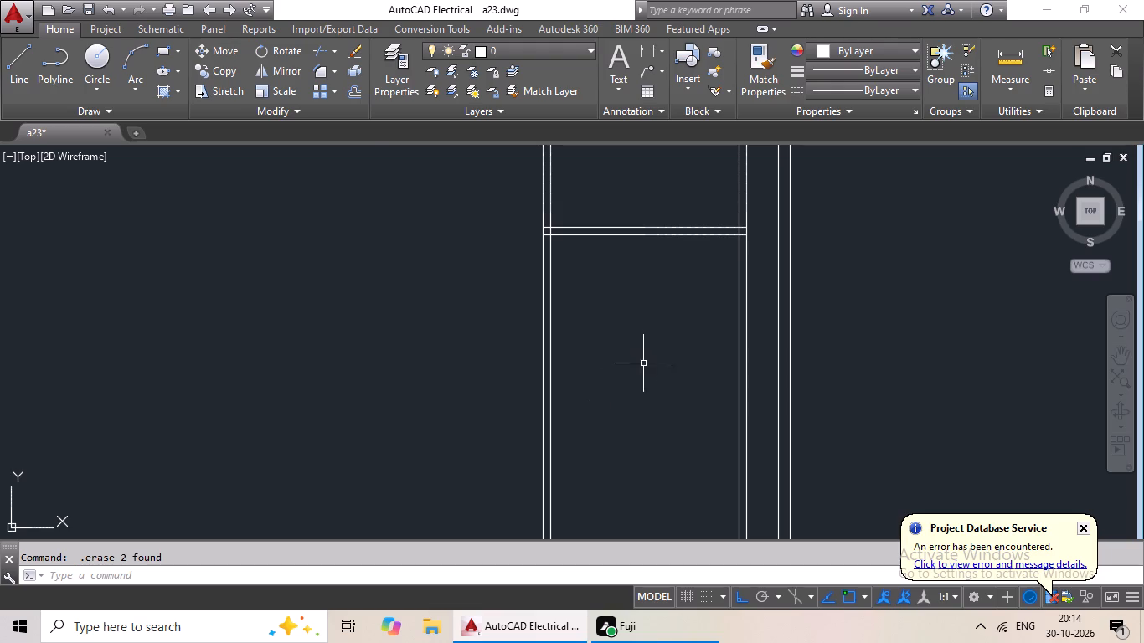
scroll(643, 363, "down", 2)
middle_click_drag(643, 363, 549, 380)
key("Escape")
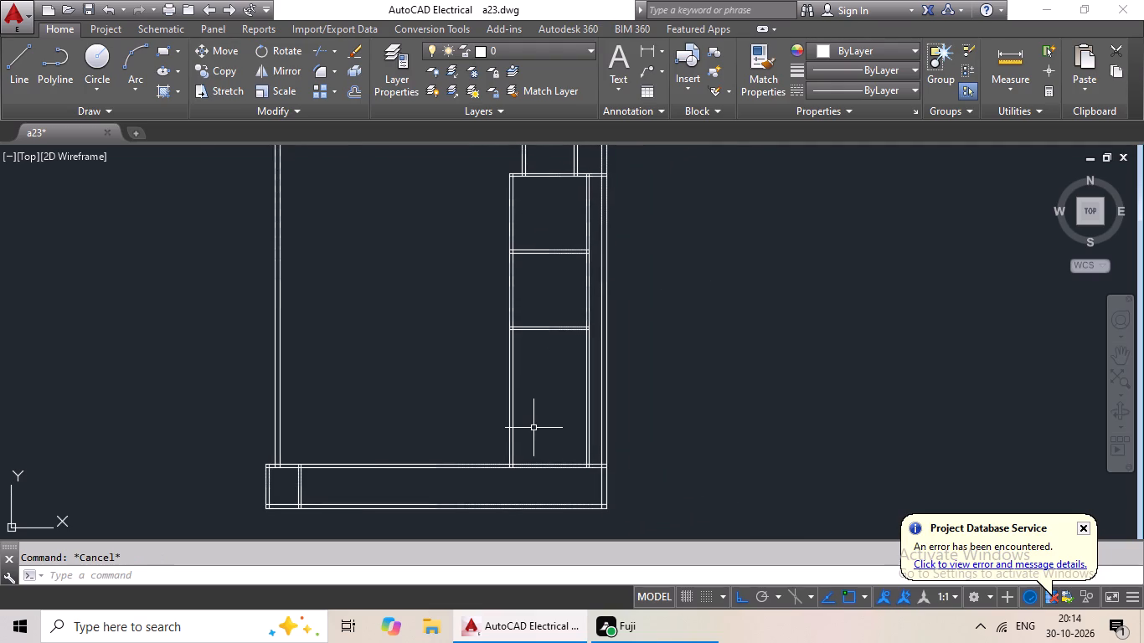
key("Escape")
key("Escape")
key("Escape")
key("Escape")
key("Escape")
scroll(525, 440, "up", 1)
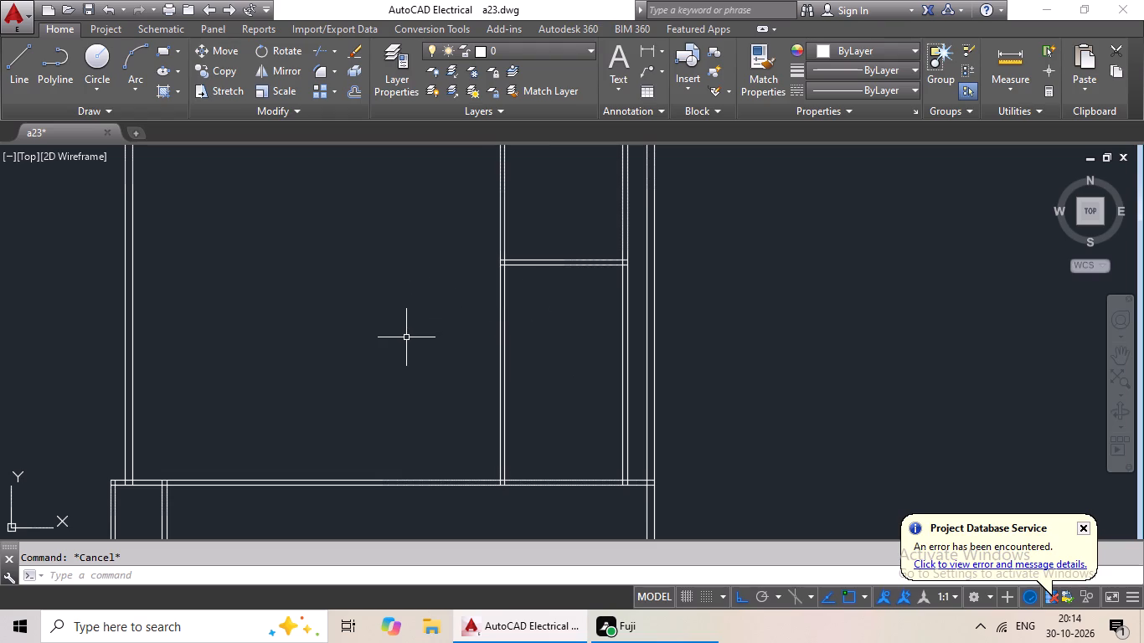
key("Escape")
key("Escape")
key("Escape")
Offset the inner line of the long vertical partition nearest the right outer wall 5' to the left.
scroll(567, 377, "down", 1)
middle_click_drag(564, 373, 482, 419)
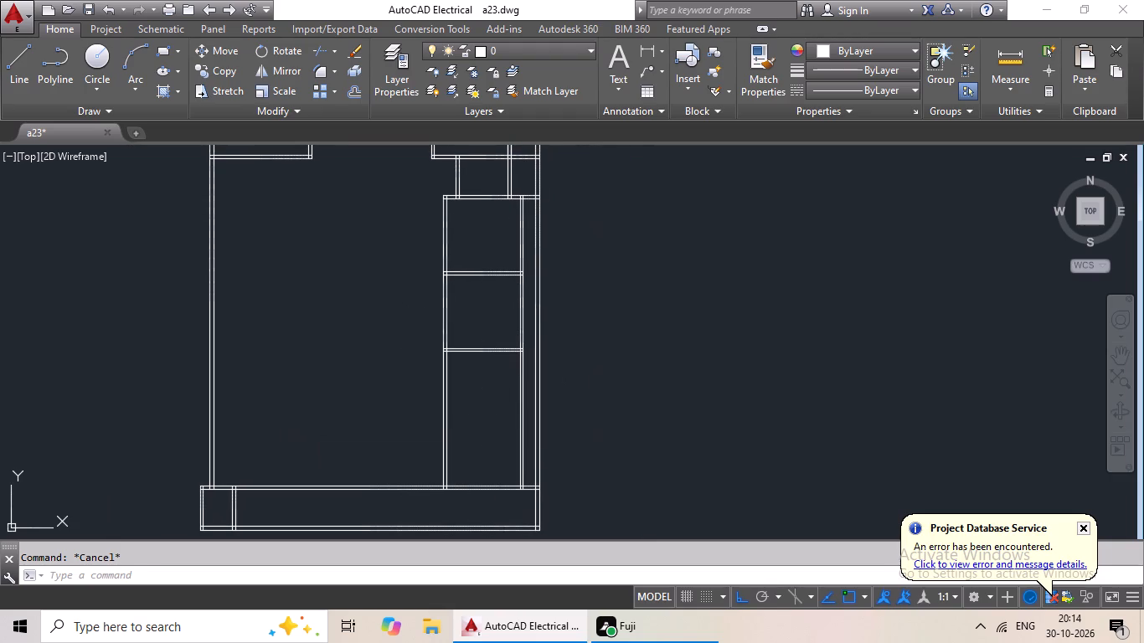
key("Escape")
key("Escape")
key("Escape")
key("Escape")
key("Escape")
key("Escape")
key("Escape")
key("Escape")
key("o")
key("Return")
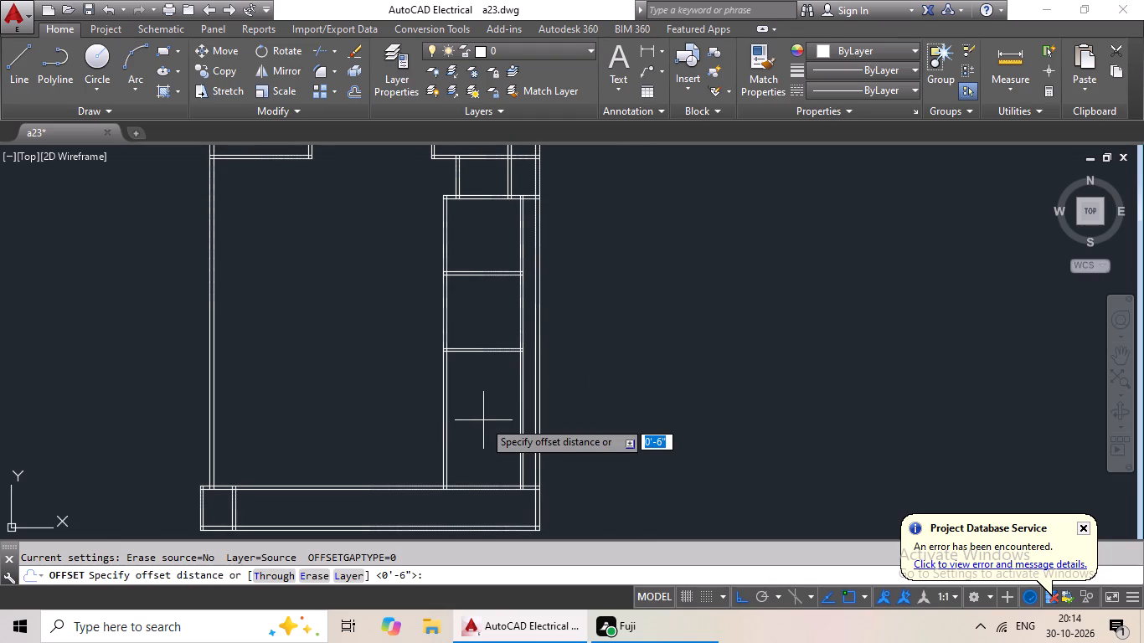
type("5'")
key("Return")
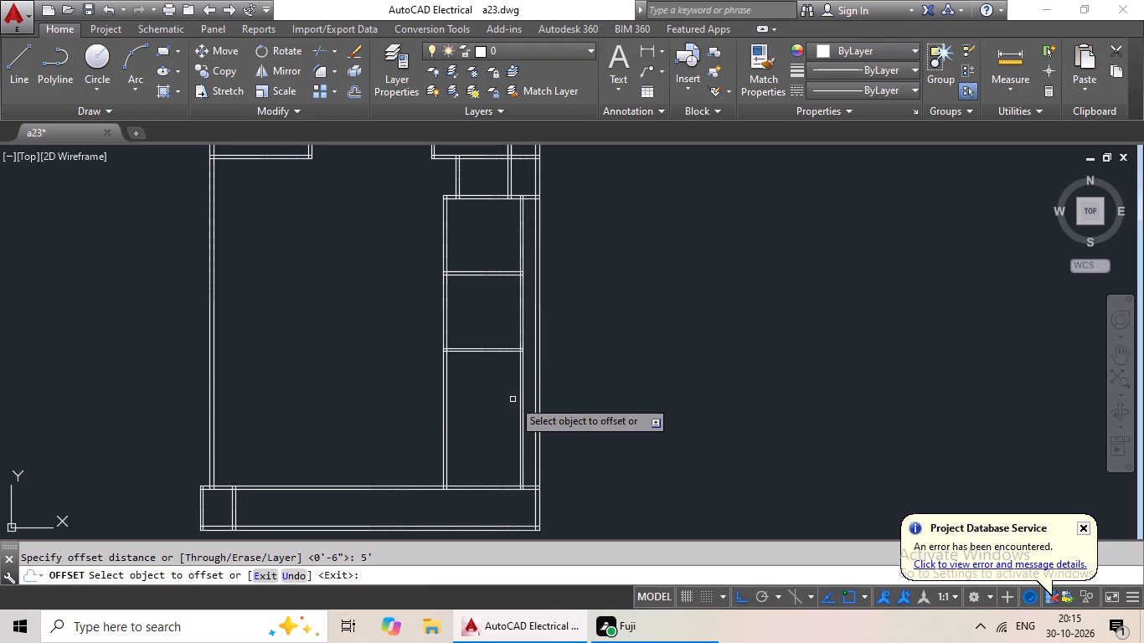
scroll(531, 394, "up", 3)
left_click(479, 390)
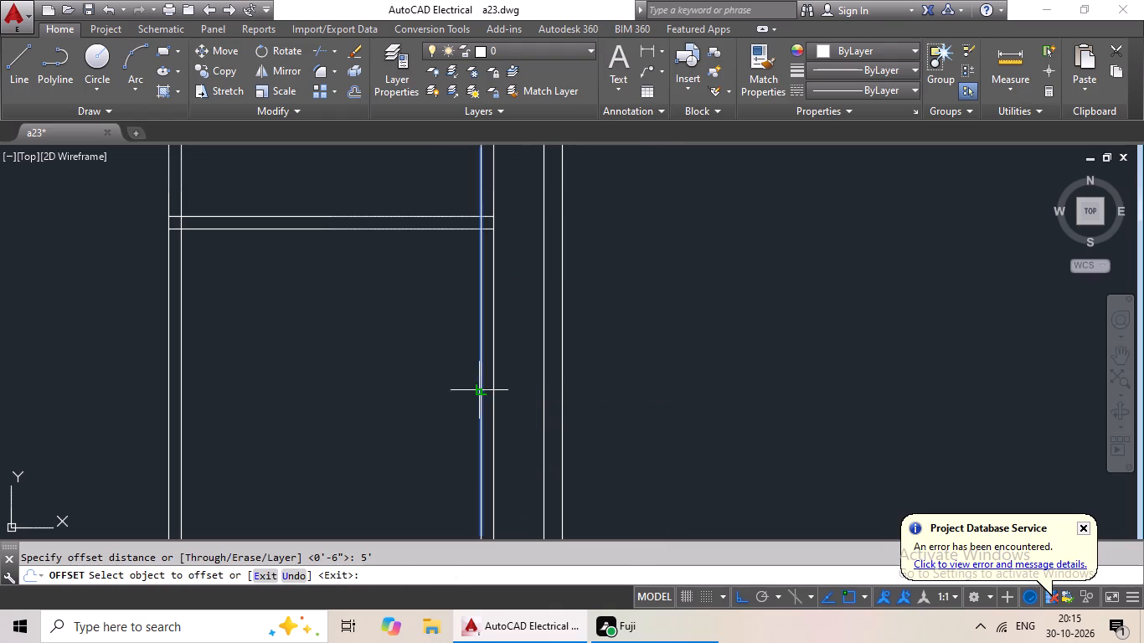
left_click(399, 392)
scroll(401, 391, "down", 2)
key("Escape")
key("Escape")
key("Escape")
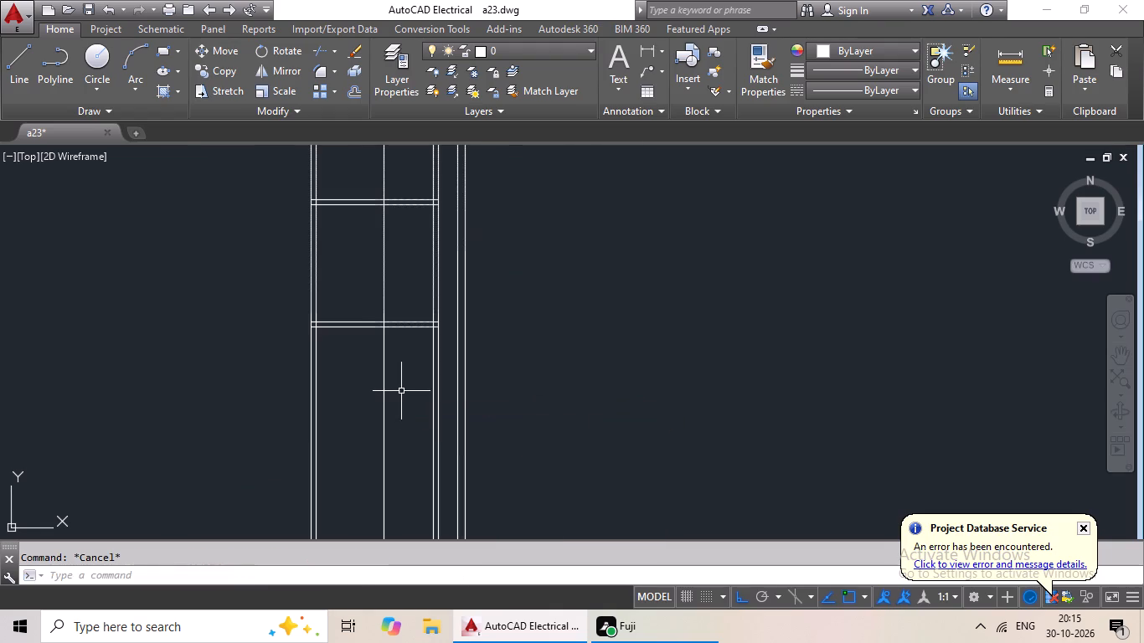
Offset the new vertical line 6" to the left to form a partition pair.
key("o")
key("Return")
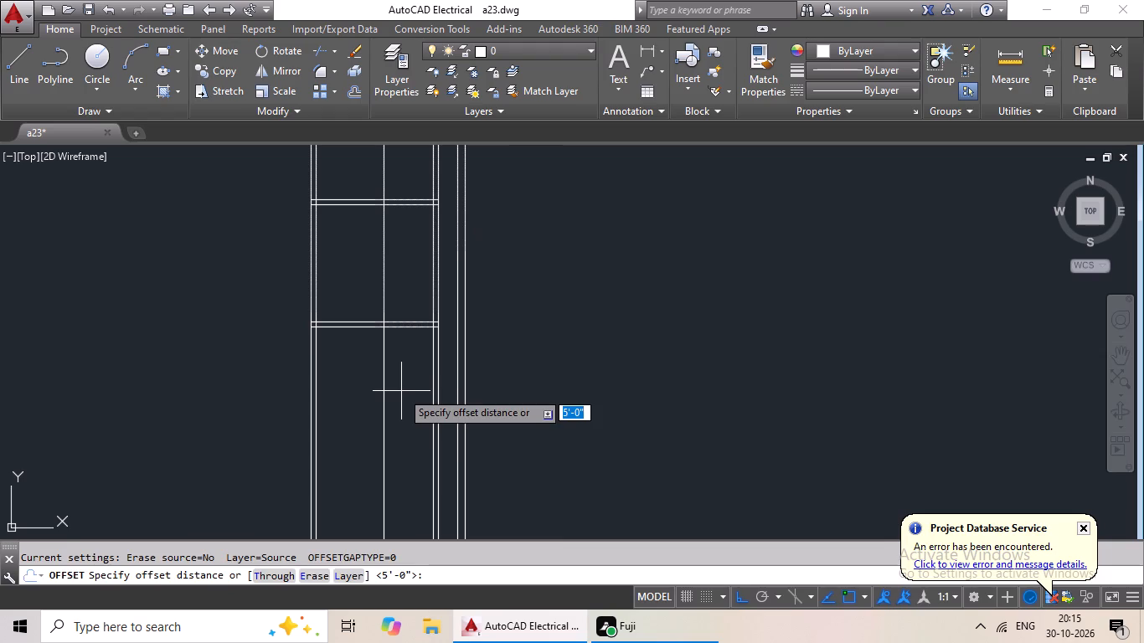
type("6\"")
key("Return")
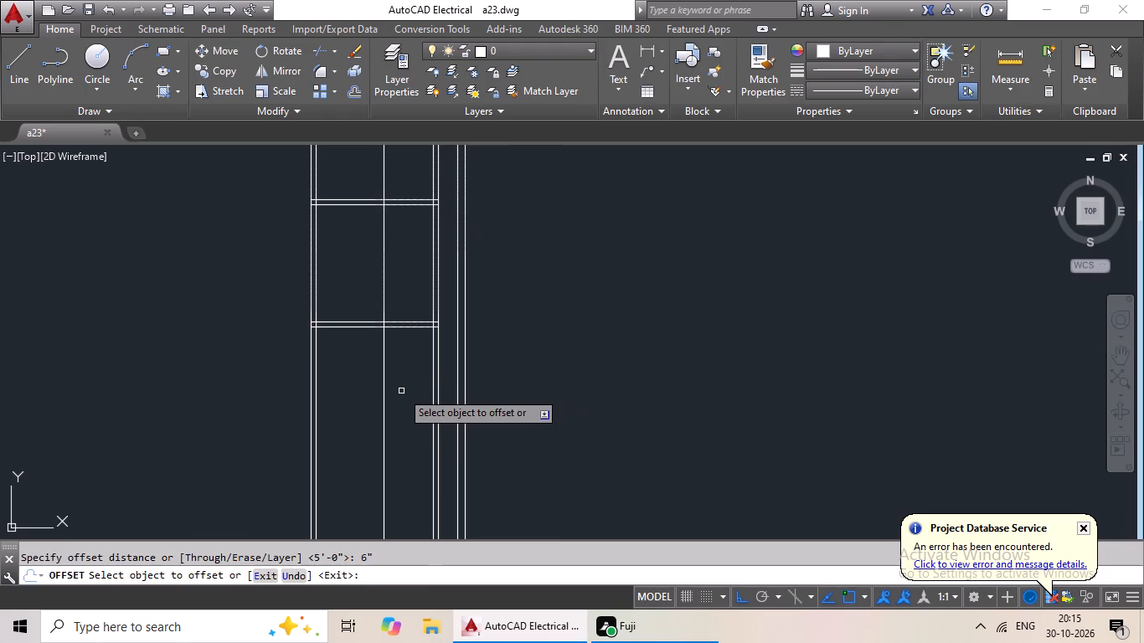
left_click_drag(384, 403, 369, 415)
left_click(332, 439)
key("Escape")
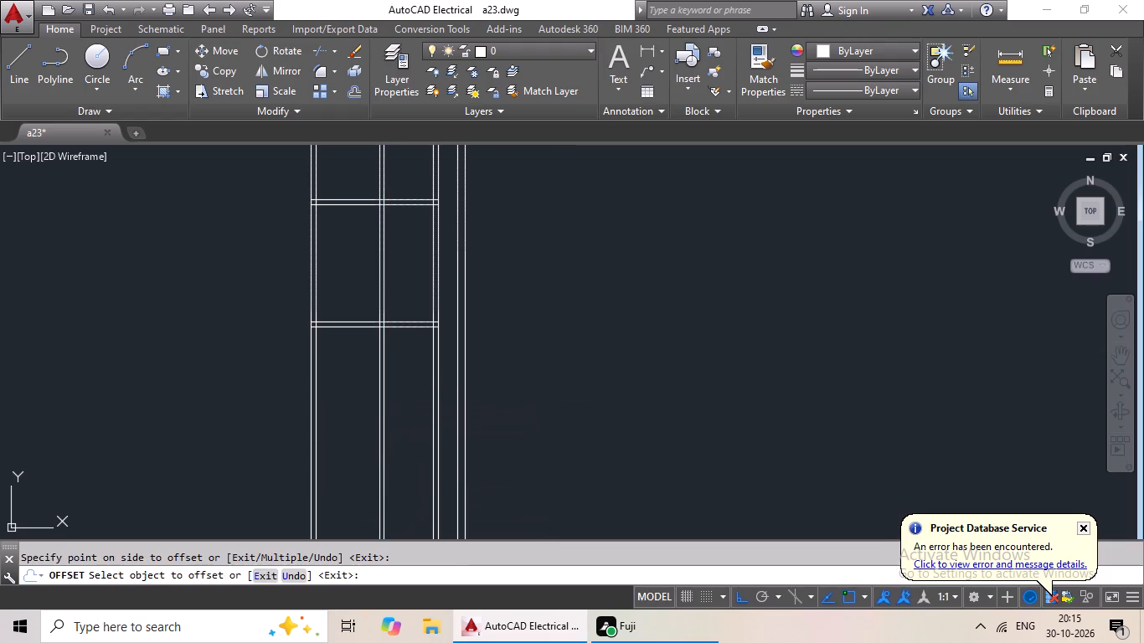
key("Escape")
Trim both lines of the new vertical partition above the lowest horizontal partition.
type("tr")
key("space")
key("space")
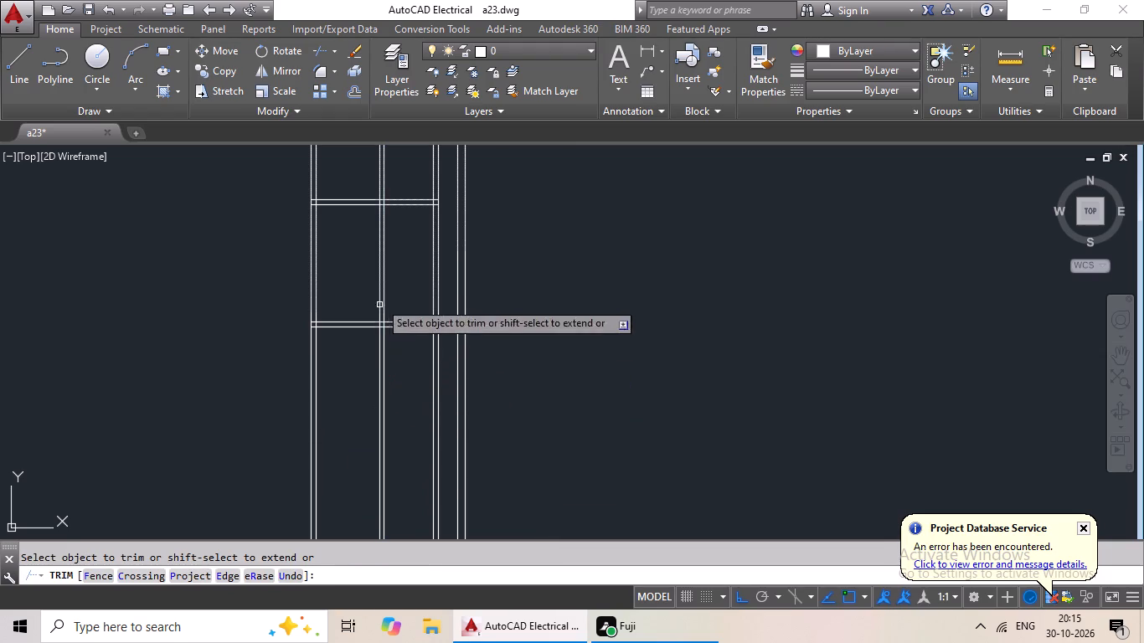
scroll(379, 270, "up", 2)
left_click_drag(418, 228, 322, 370)
left_click(322, 370)
scroll(370, 332, "down", 2)
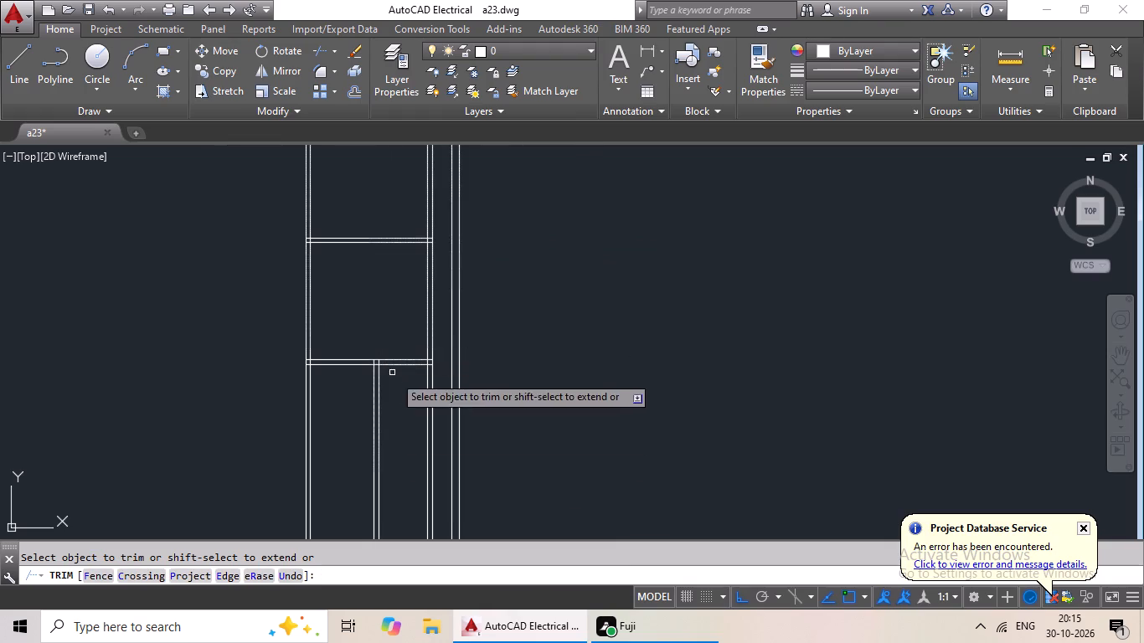
middle_click_drag(394, 444, 447, 293)
key("Escape")
key("Escape")
key("Escape")
key("Escape")
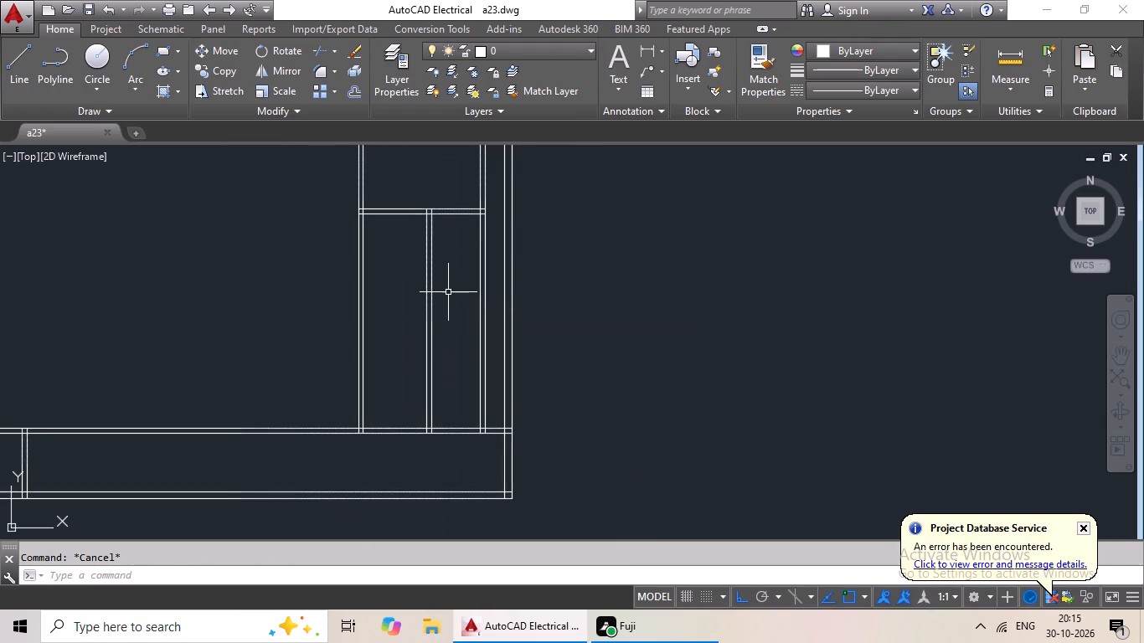
key("Escape")
Offset the lower line of the lowest horizontal partition 6' downward, across the new vertical partition.
key("o")
key("Return")
key("6")
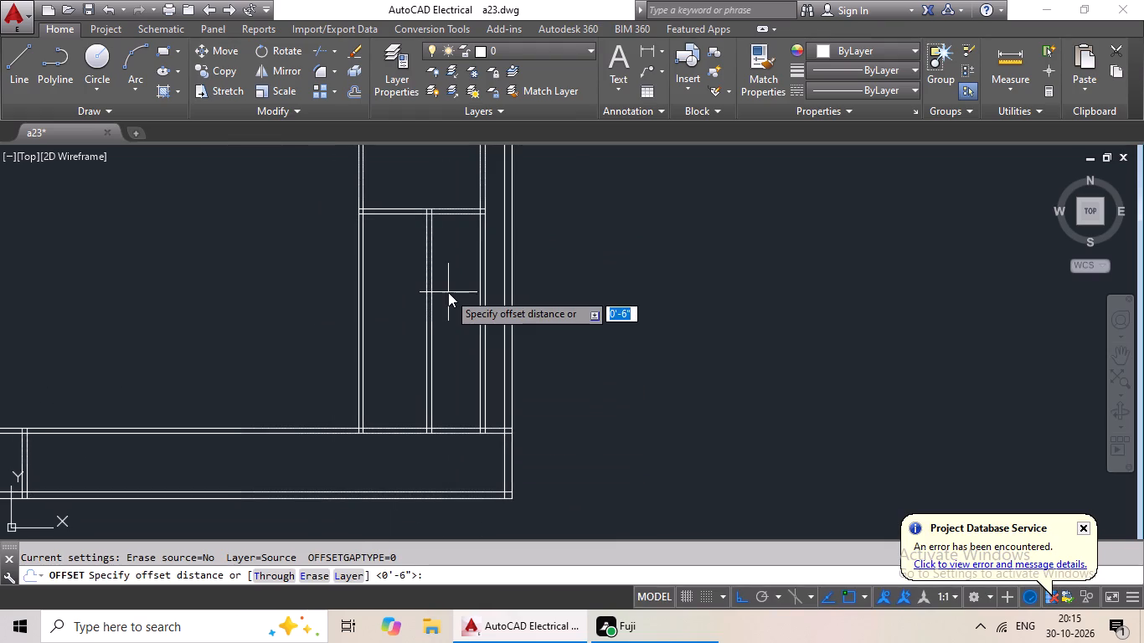
key("apostrophe")
key("Return")
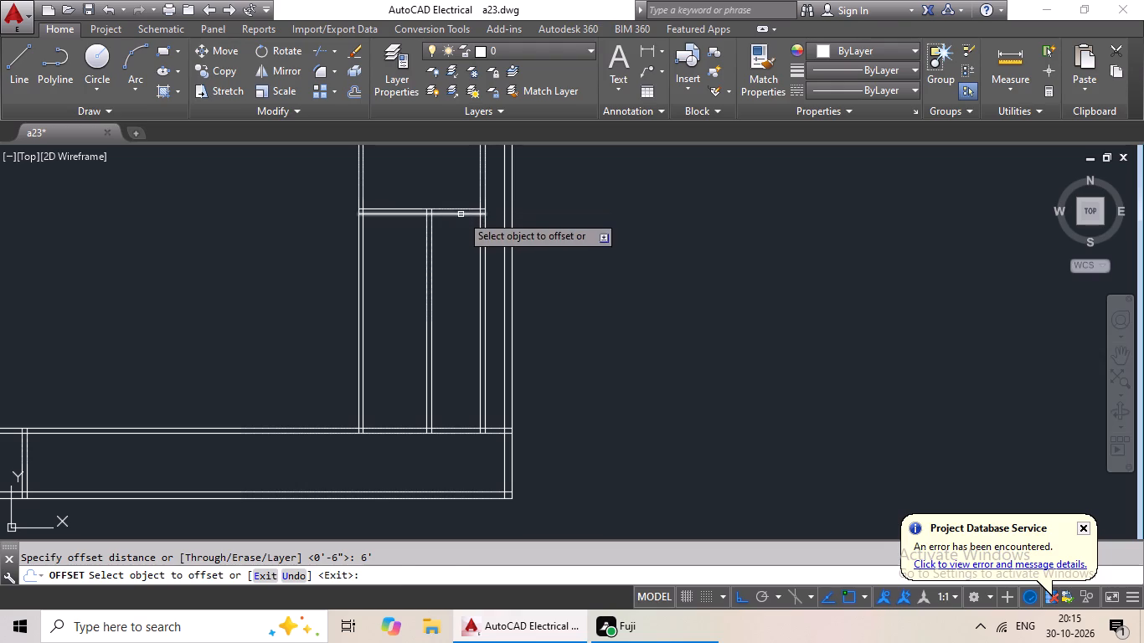
left_click_drag(461, 214, 461, 237)
left_click(461, 272)
key("Escape")
key("Escape")
key("Escape")
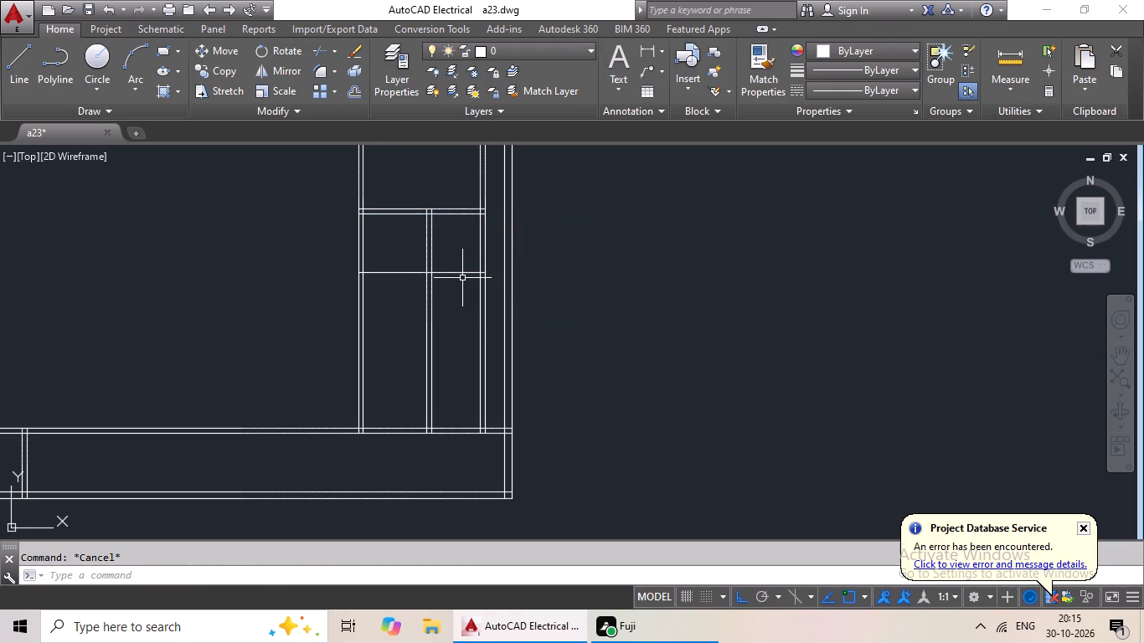
Offset the new horizontal line 6" downward to complete the partition pair.
key("o")
key("Return")
type("6\"")
key("Return")
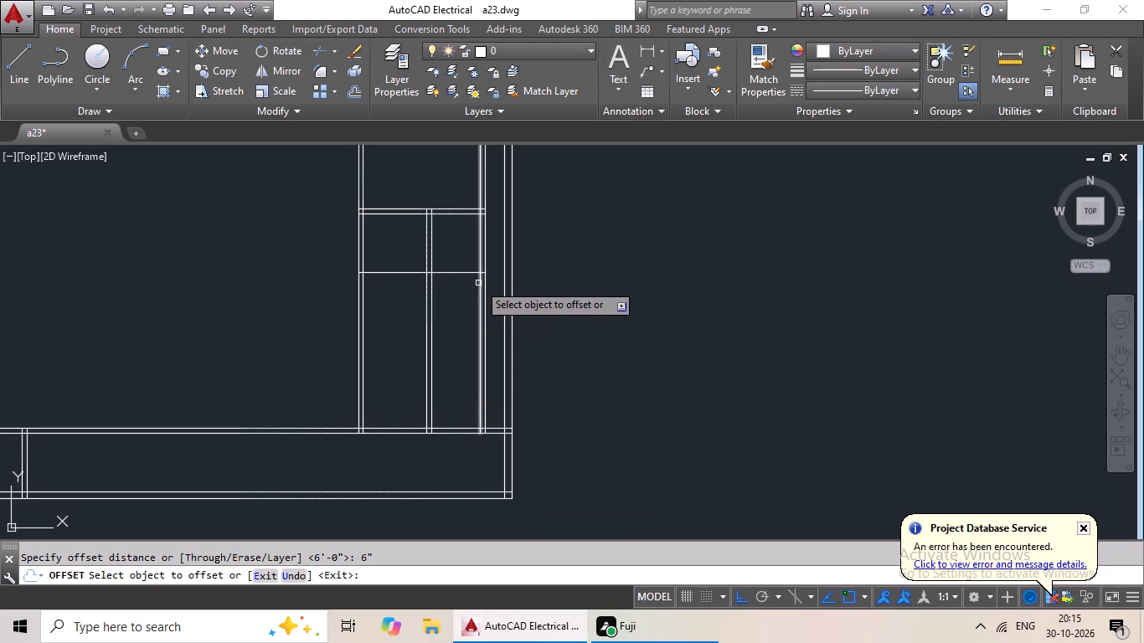
left_click_drag(459, 273, 456, 296)
left_click(455, 304)
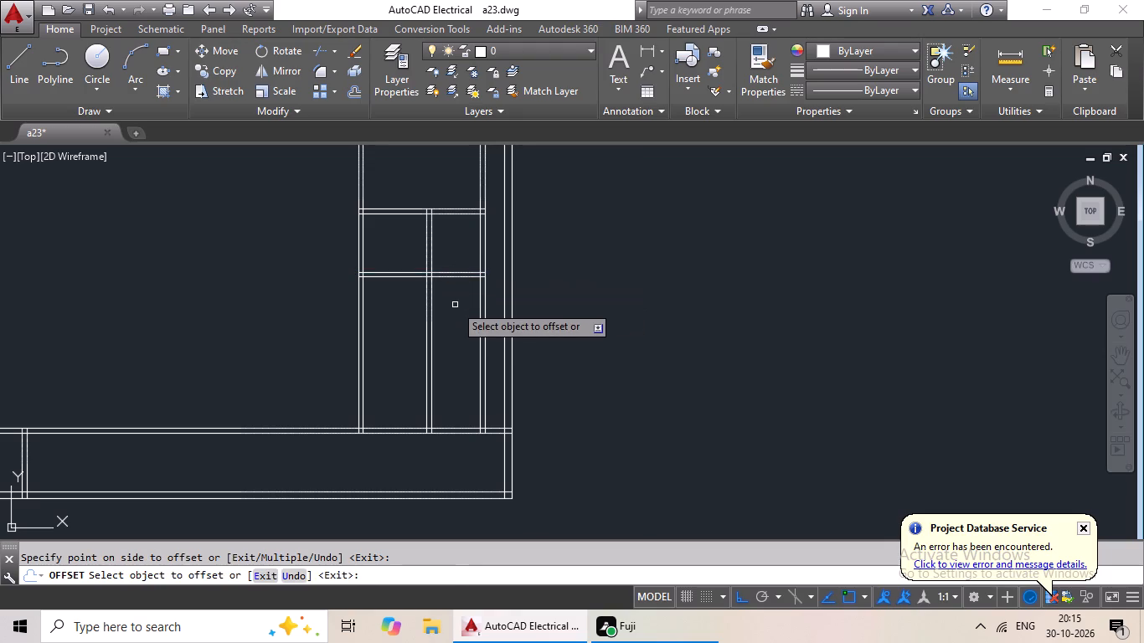
Measure the clear width of the small room on the west side of the short vertical partition with a linear dimension.
middle_click_drag(451, 299, 473, 276)
scroll(449, 269, "up", 1)
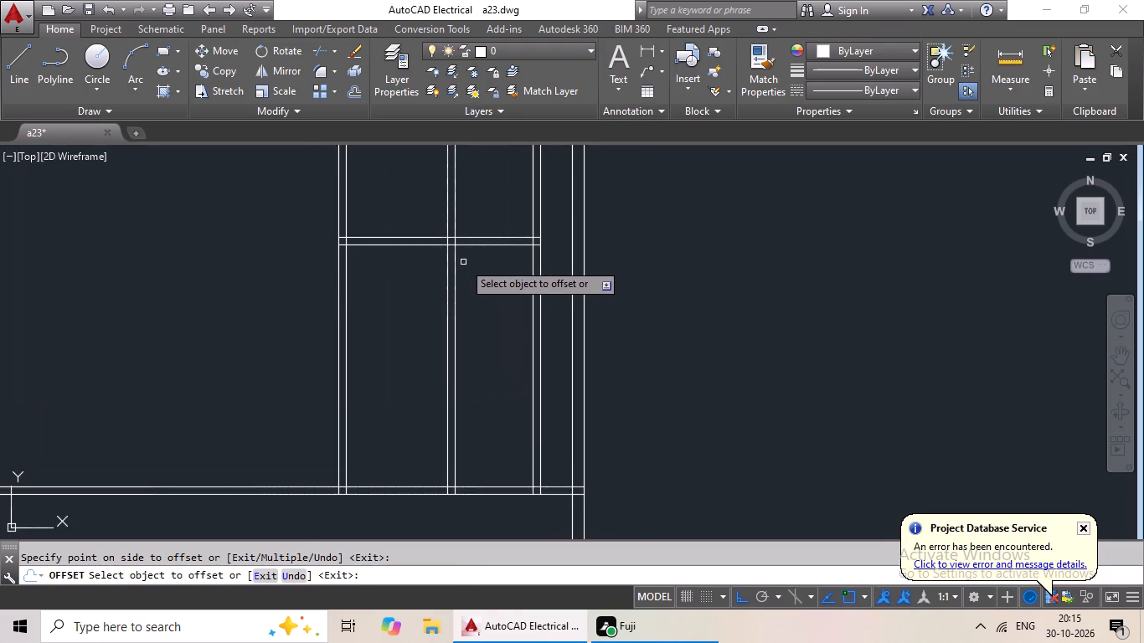
middle_click_drag(463, 262, 432, 334)
scroll(364, 230, "up", 2)
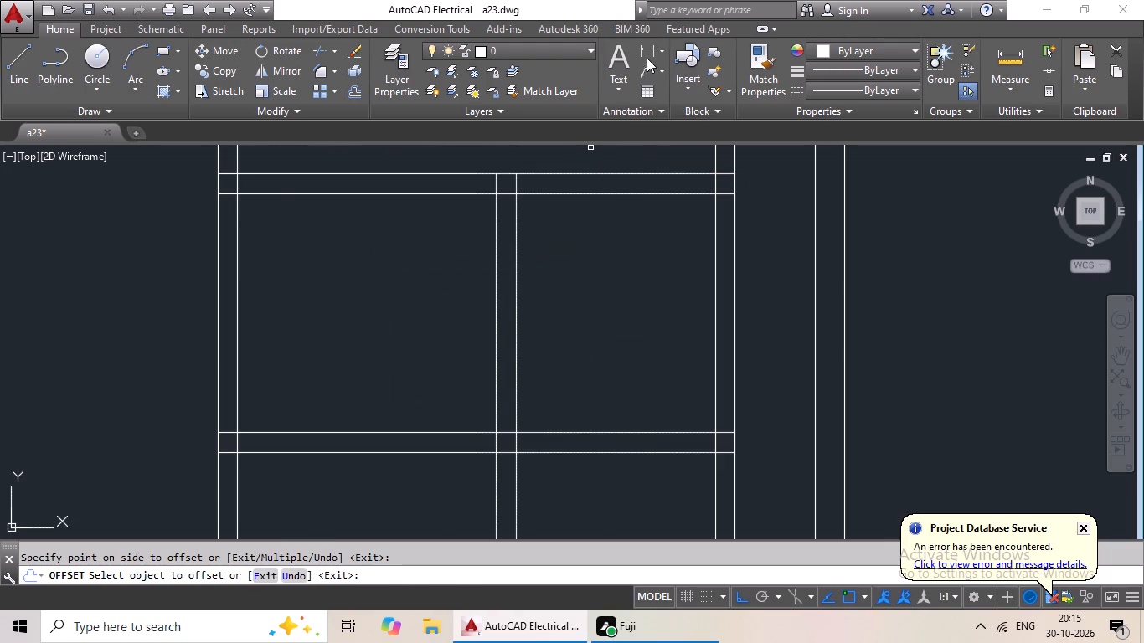
left_click(647, 54)
left_click(238, 198)
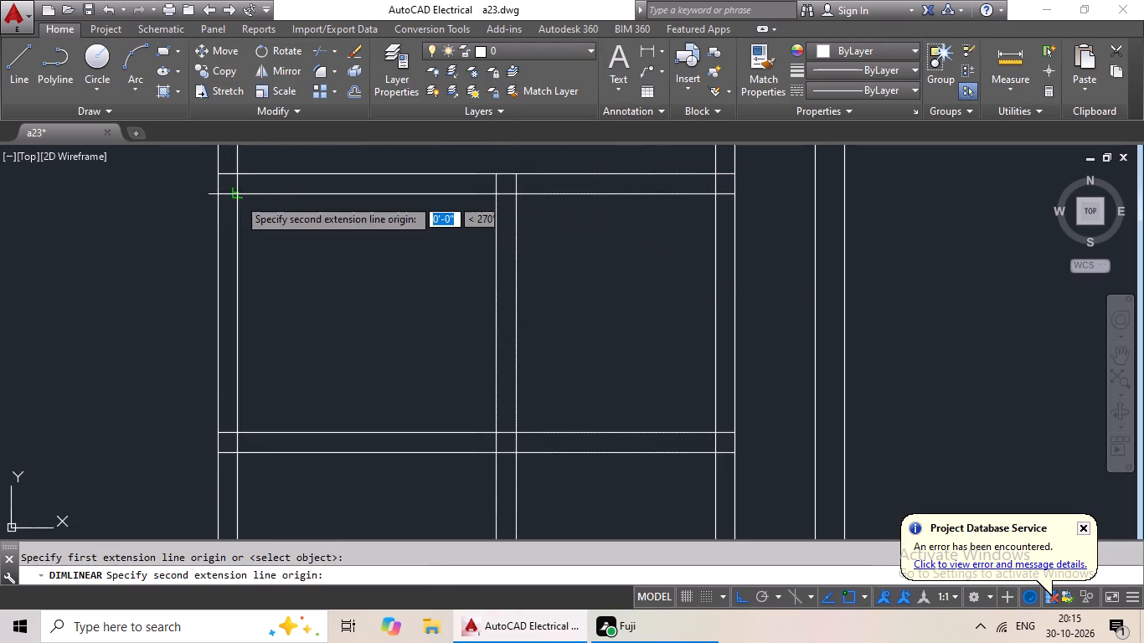
left_click_drag(497, 196, 497, 203)
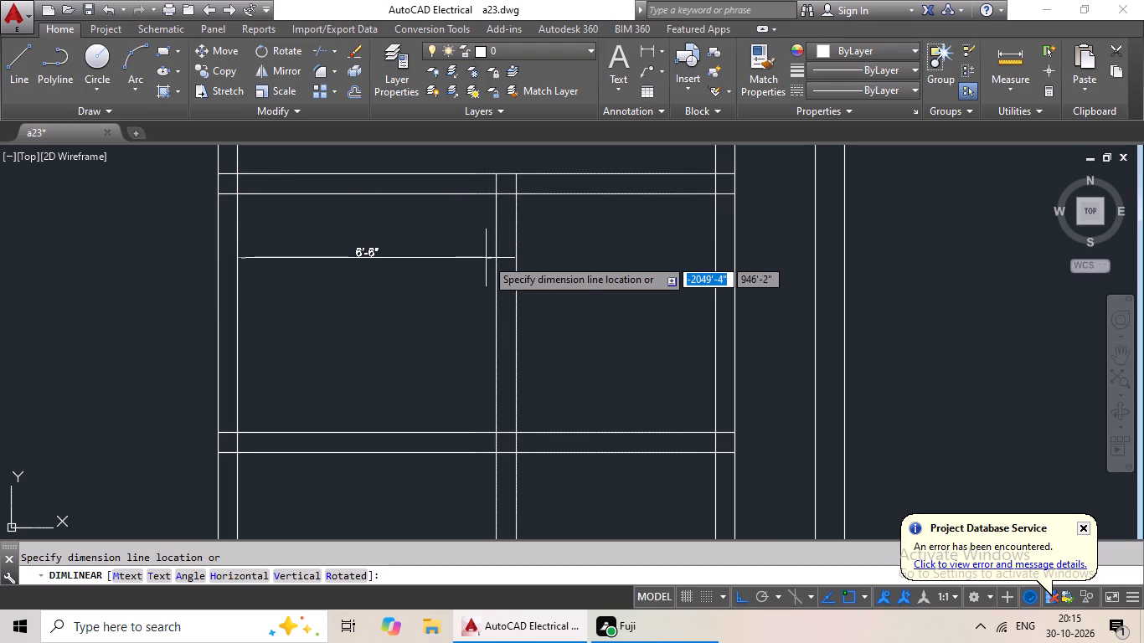
scroll(486, 258, "down", 3)
middle_click_drag(486, 258, 475, 288)
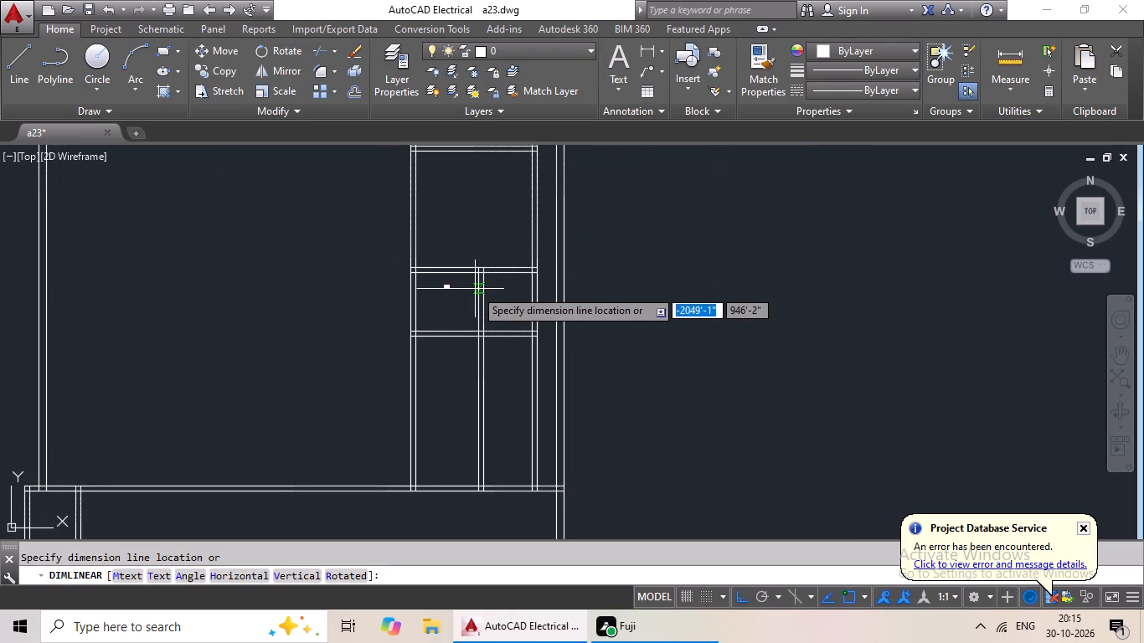
scroll(467, 296, "down", 3)
scroll(467, 296, "up", 3)
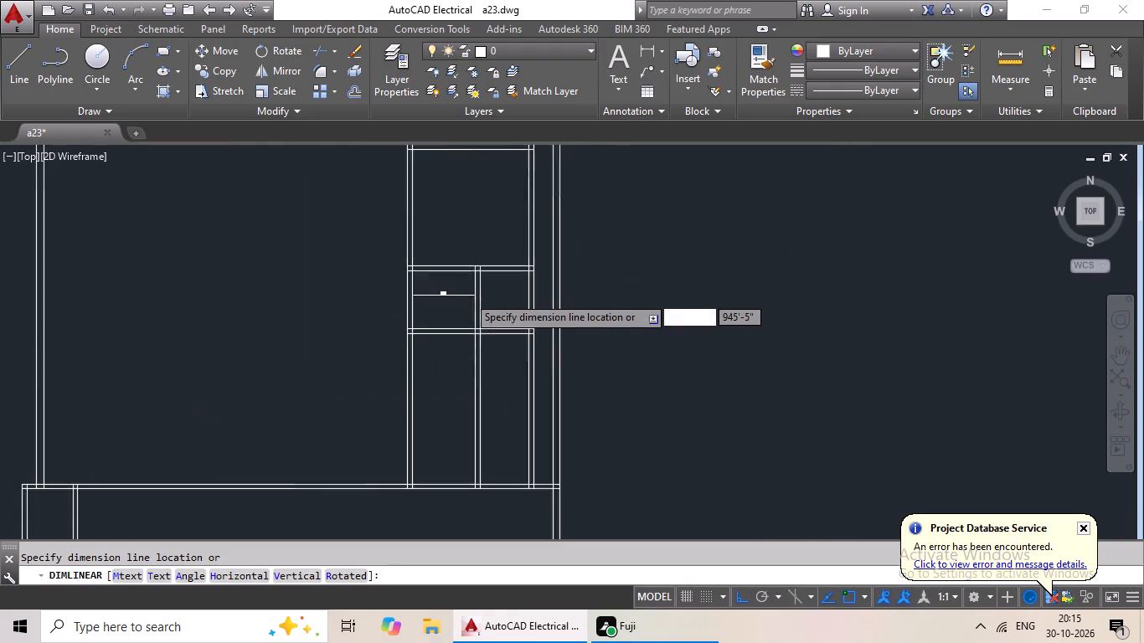
scroll(467, 296, "up", 1)
middle_click_drag(464, 301, 442, 345)
scroll(442, 345, "up", 2)
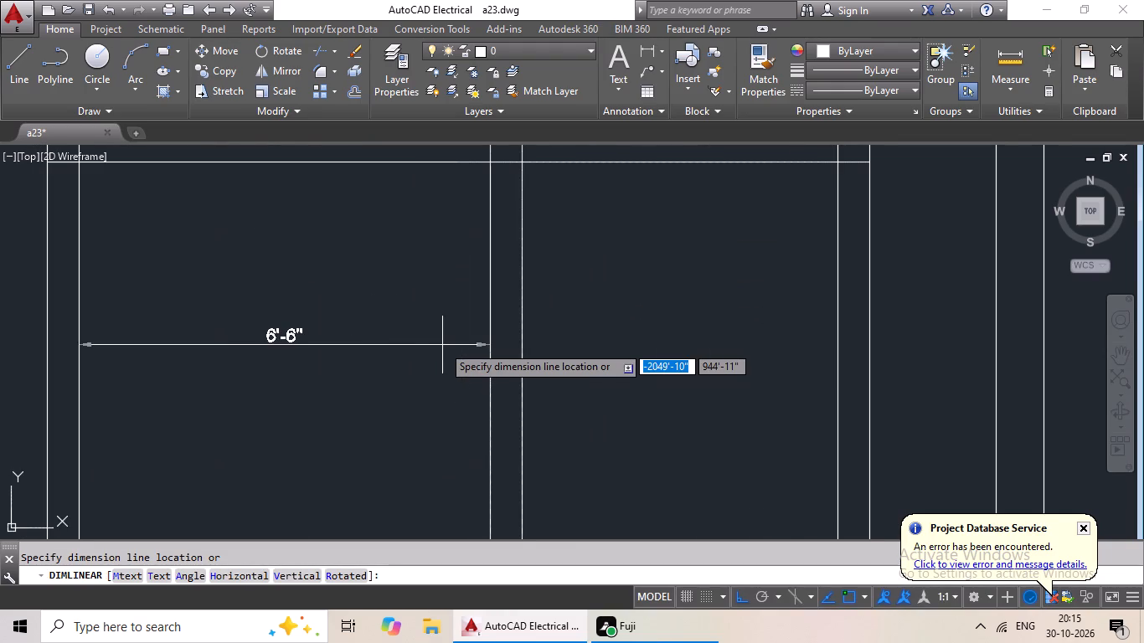
key("Escape")
Trim both lines of the short vertical partition below the lowest horizontal partition.
scroll(445, 344, "down", 3)
middle_click_drag(480, 404, 502, 267)
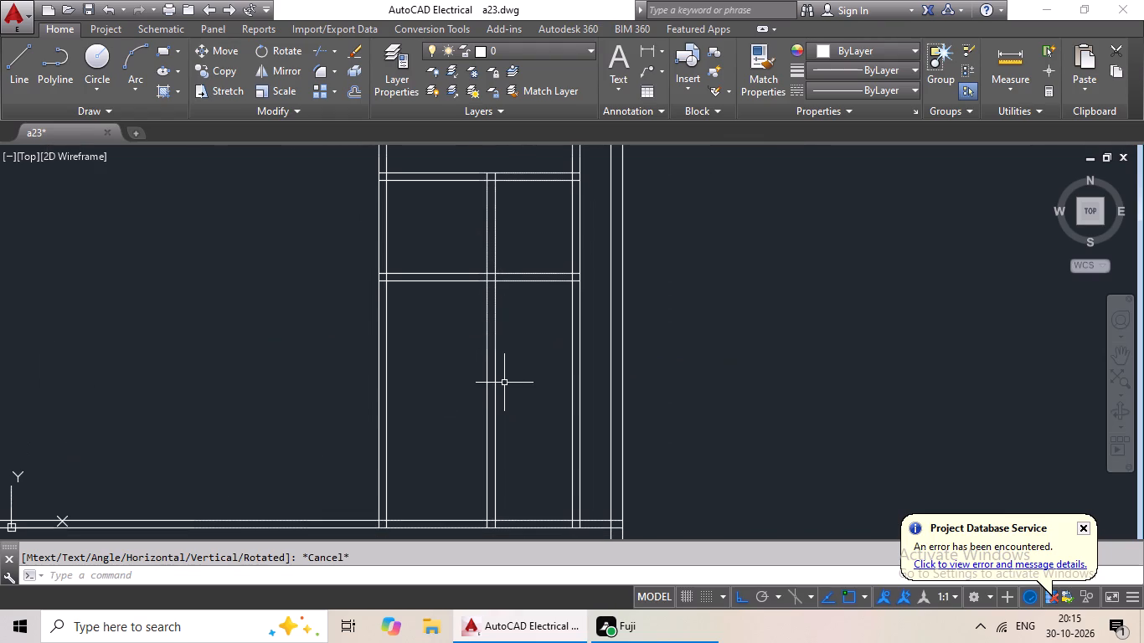
key("Escape")
key("Escape")
type("tr")
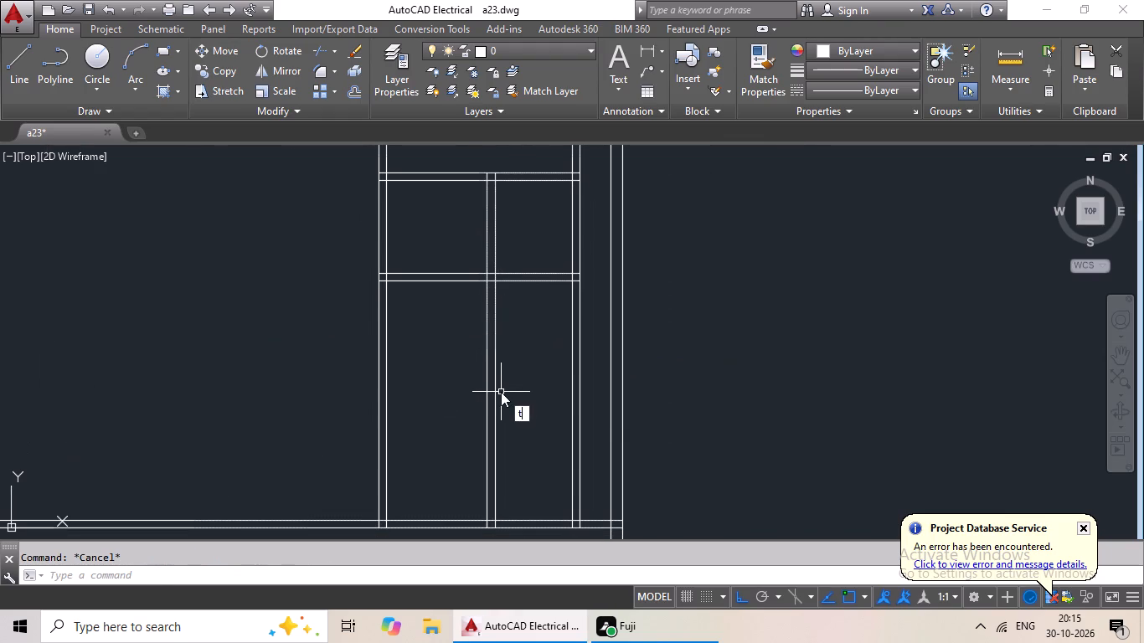
key("space")
key("space")
scroll(492, 339, "up", 1)
left_click_drag(516, 293, 460, 390)
left_click(460, 390)
scroll(464, 381, "down", 1)
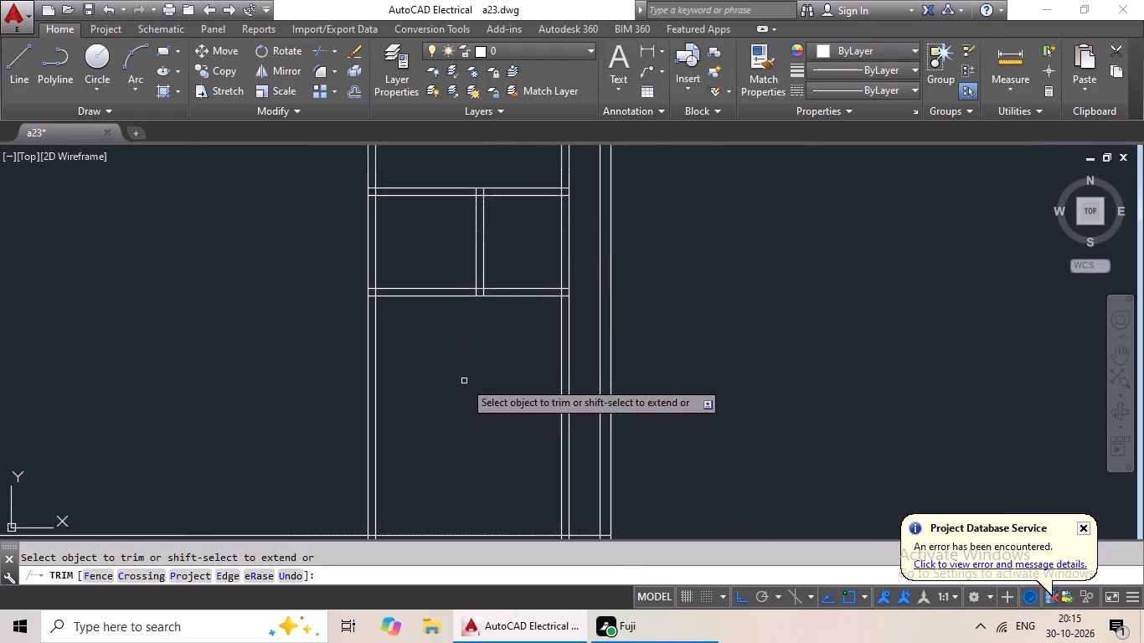
scroll(462, 384, "down", 2)
middle_click_drag(462, 384, 600, 350)
scroll(587, 366, "down", 1)
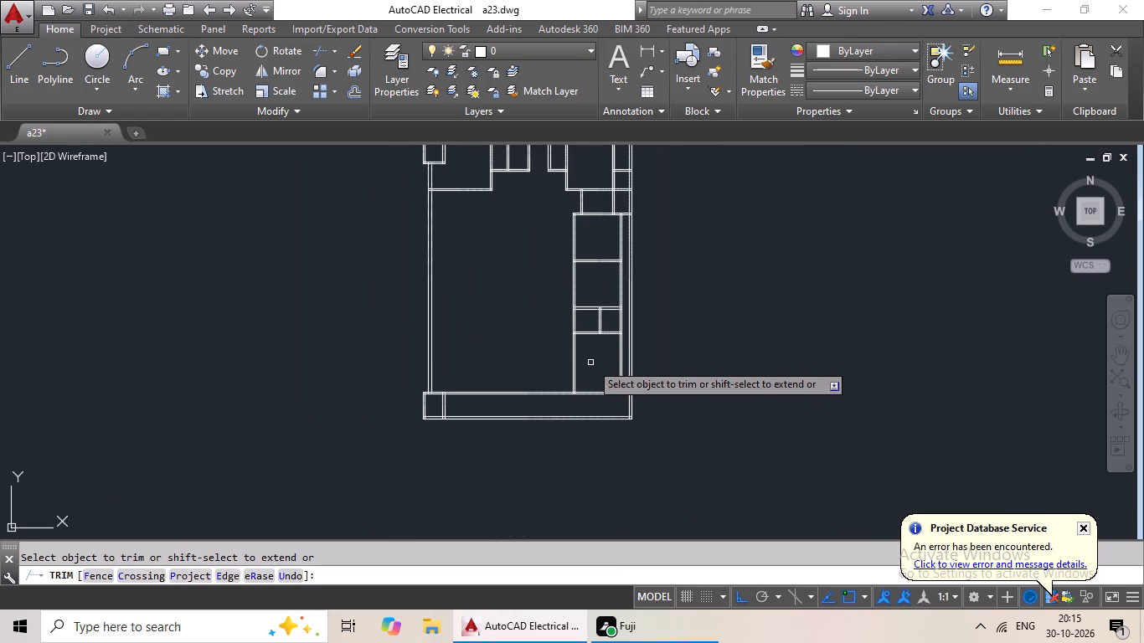
key("Escape")
key("Escape")
key("Escape")
key("Escape")
key("Escape")
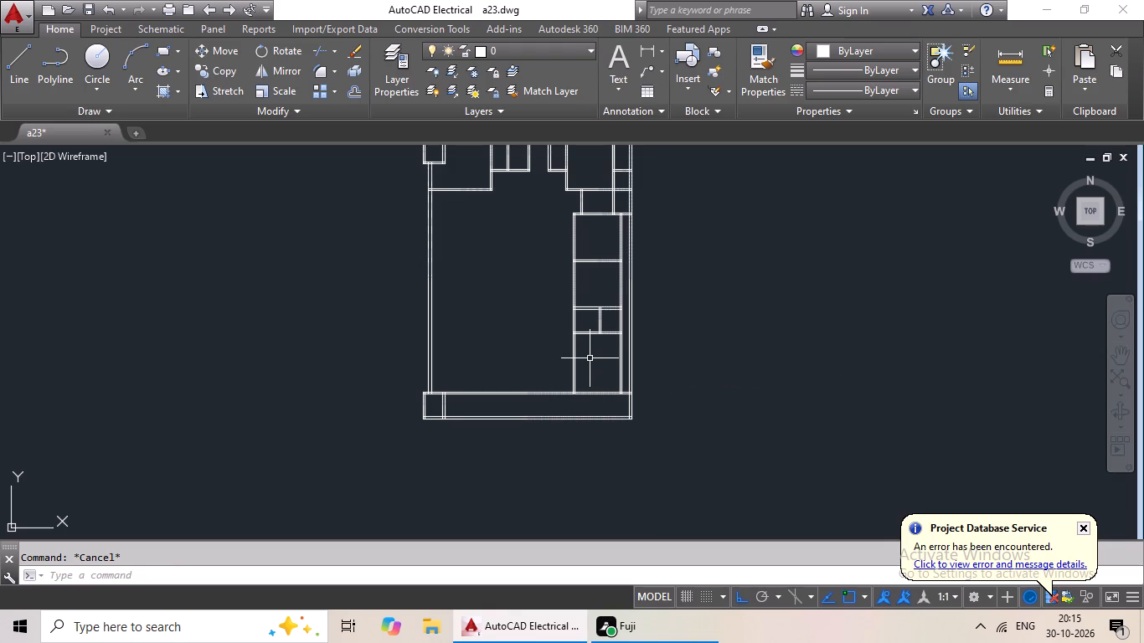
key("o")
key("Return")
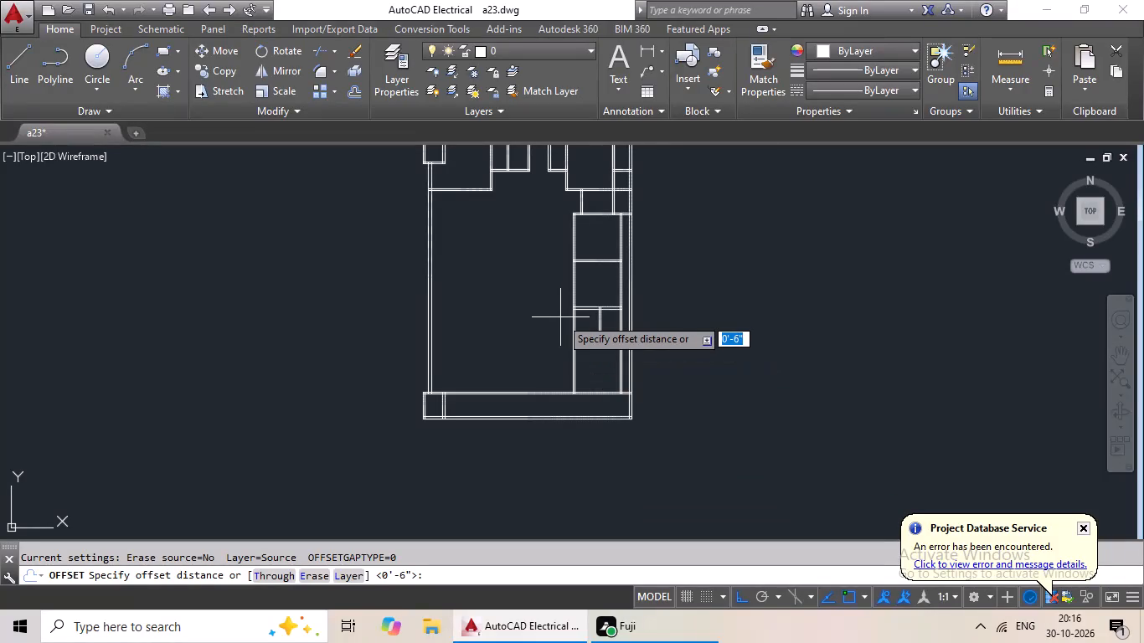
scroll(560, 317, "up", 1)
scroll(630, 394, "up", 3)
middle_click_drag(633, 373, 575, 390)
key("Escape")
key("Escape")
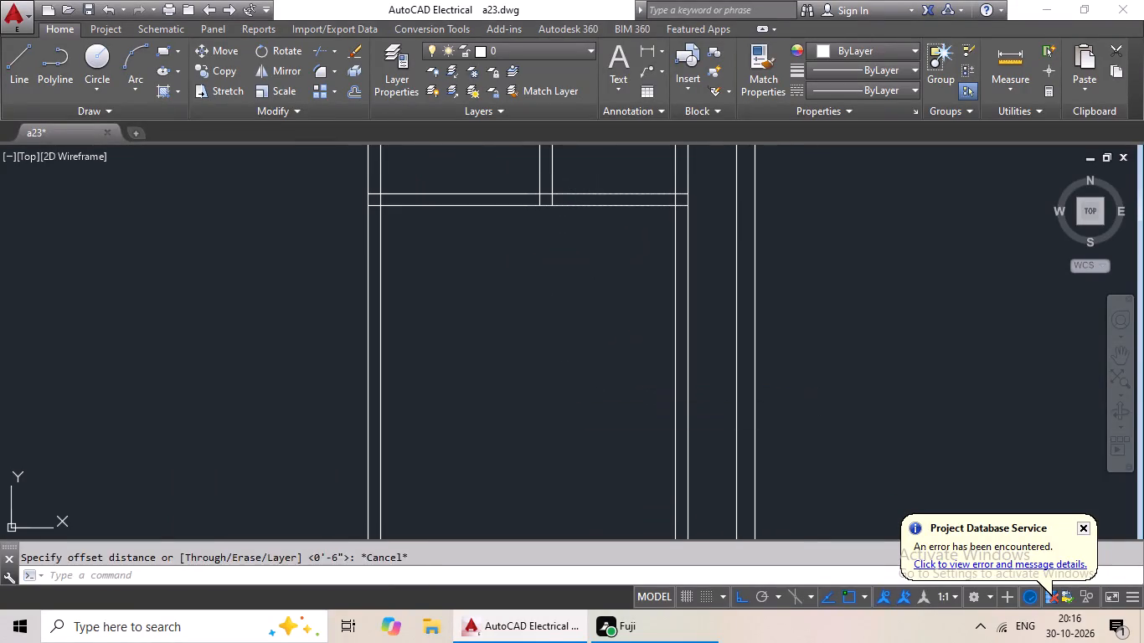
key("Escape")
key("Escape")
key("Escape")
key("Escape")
Offset the inner line of the room column's right-hand vertical partition 4' to the left.
key("o")
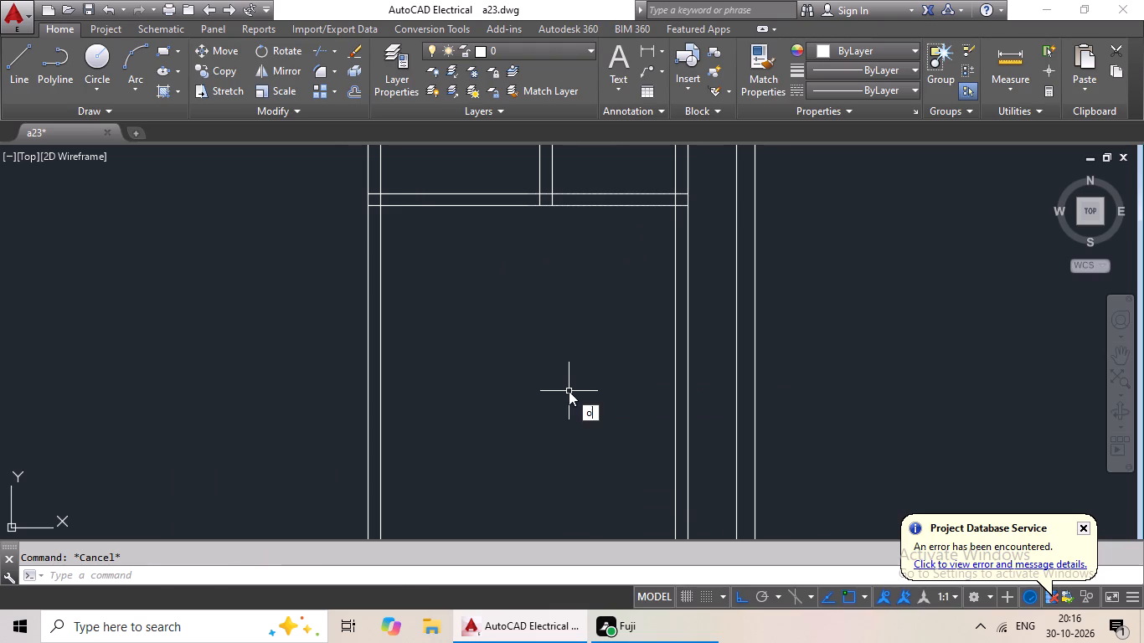
key("Return")
type("4'")
key("Return")
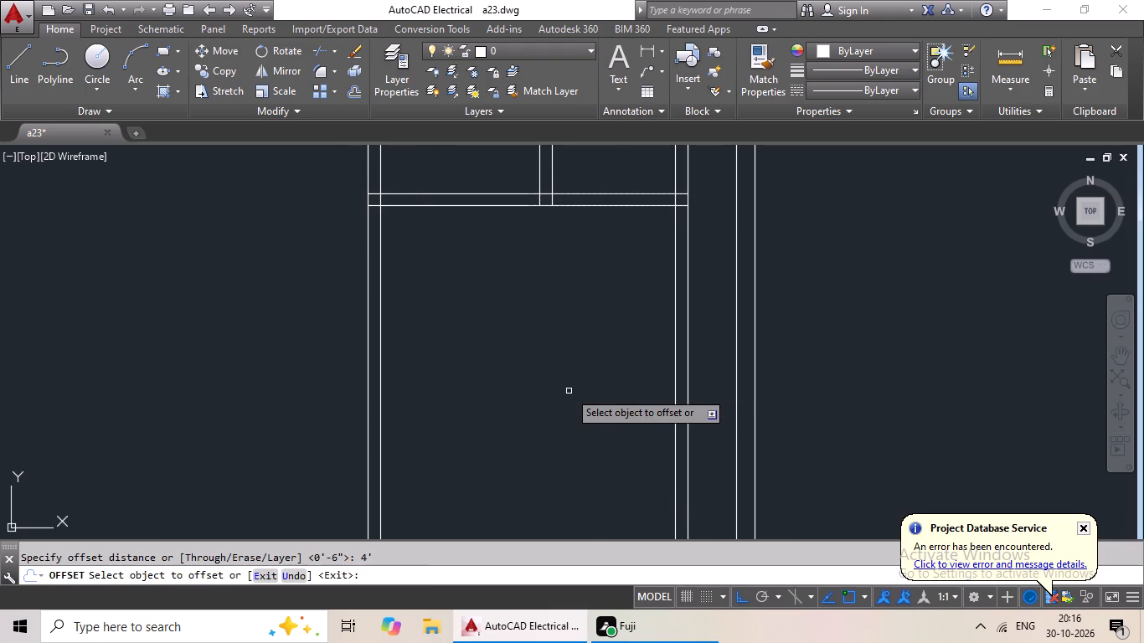
scroll(643, 366, "down", 2)
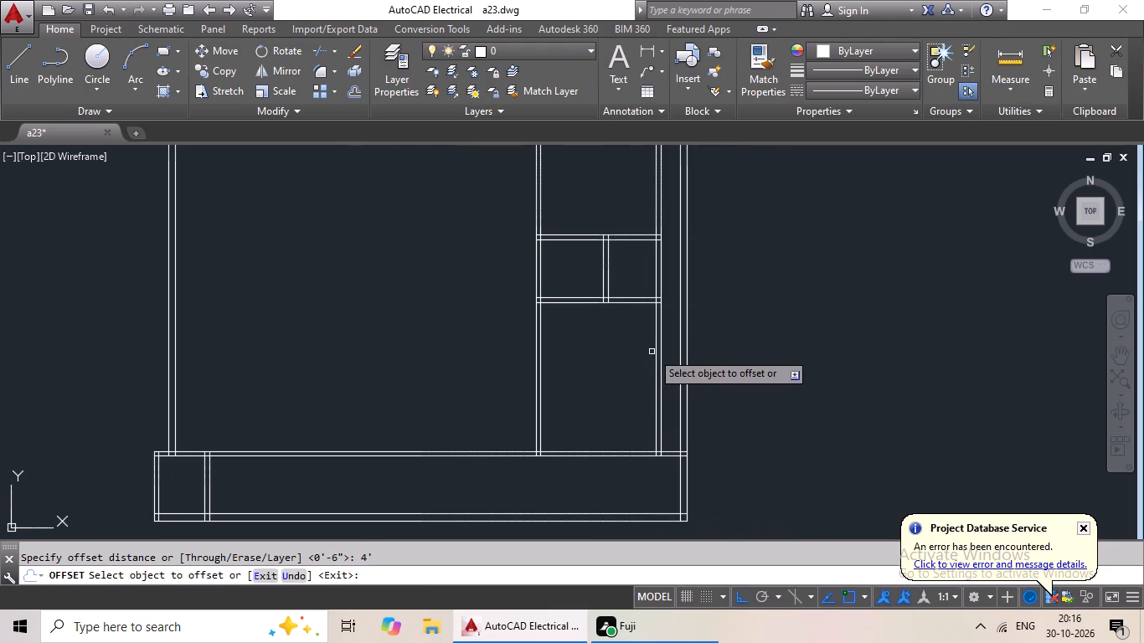
scroll(654, 347, "up", 2)
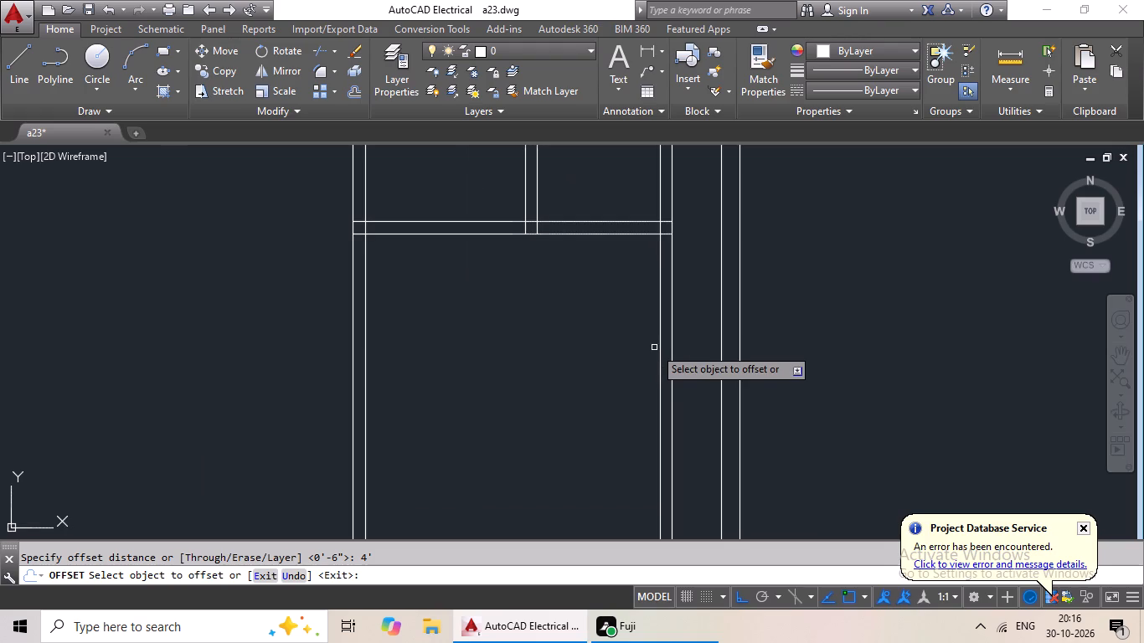
left_click(662, 340)
left_click(493, 370)
key("Escape")
key("Escape")
key("Escape")
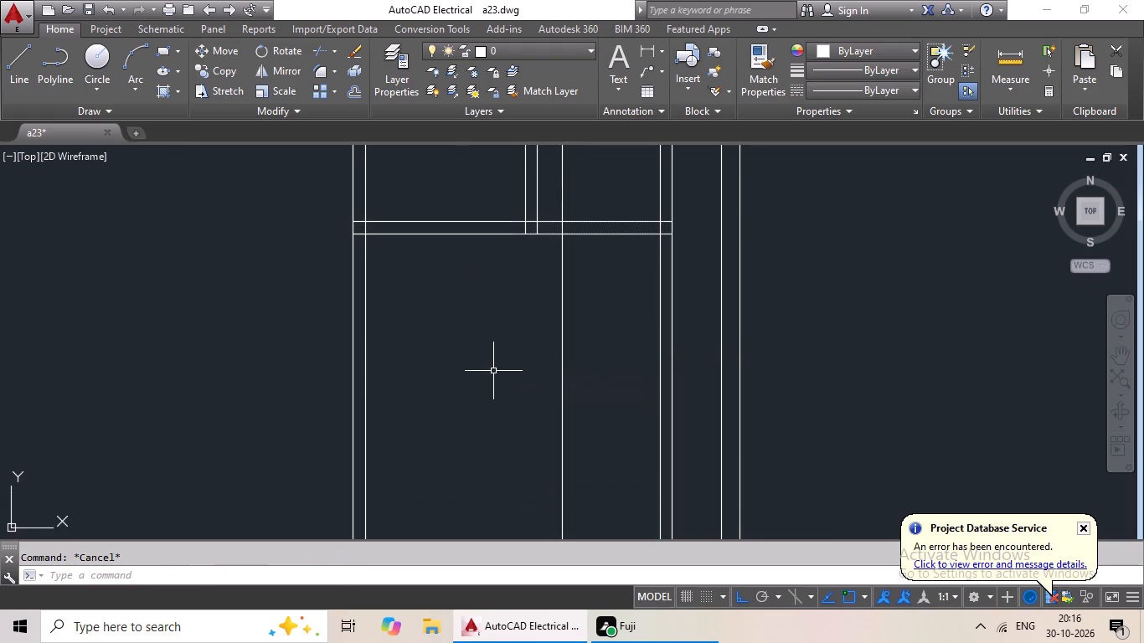
Offset the new vertical line 6" to the left to form a partition pair.
key("o")
key("Return")
type("6\"")
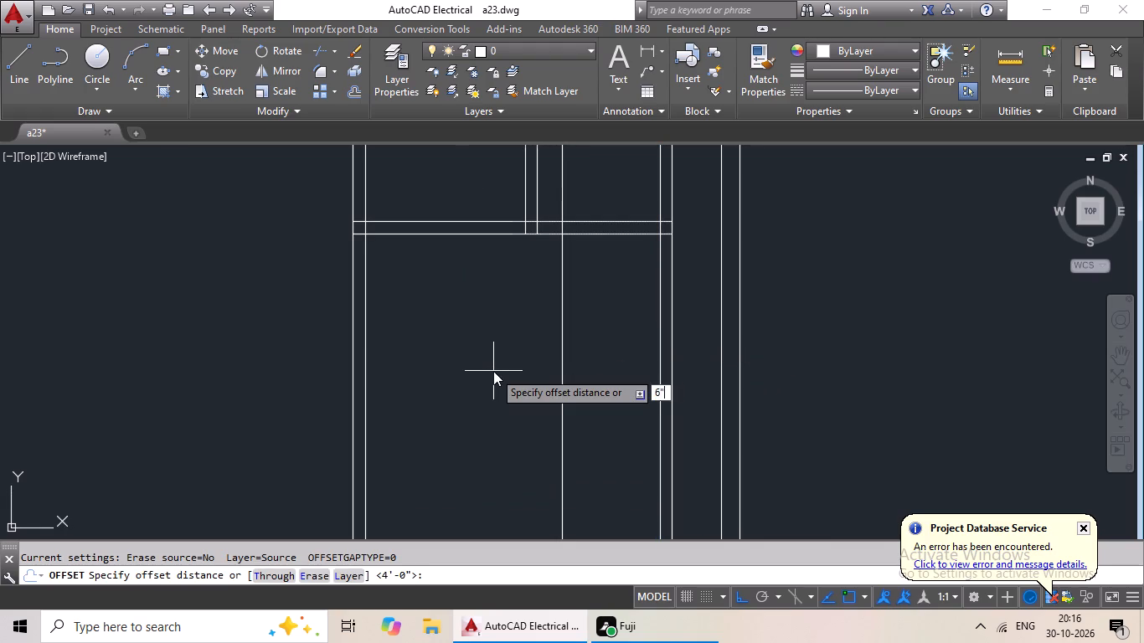
key("Return")
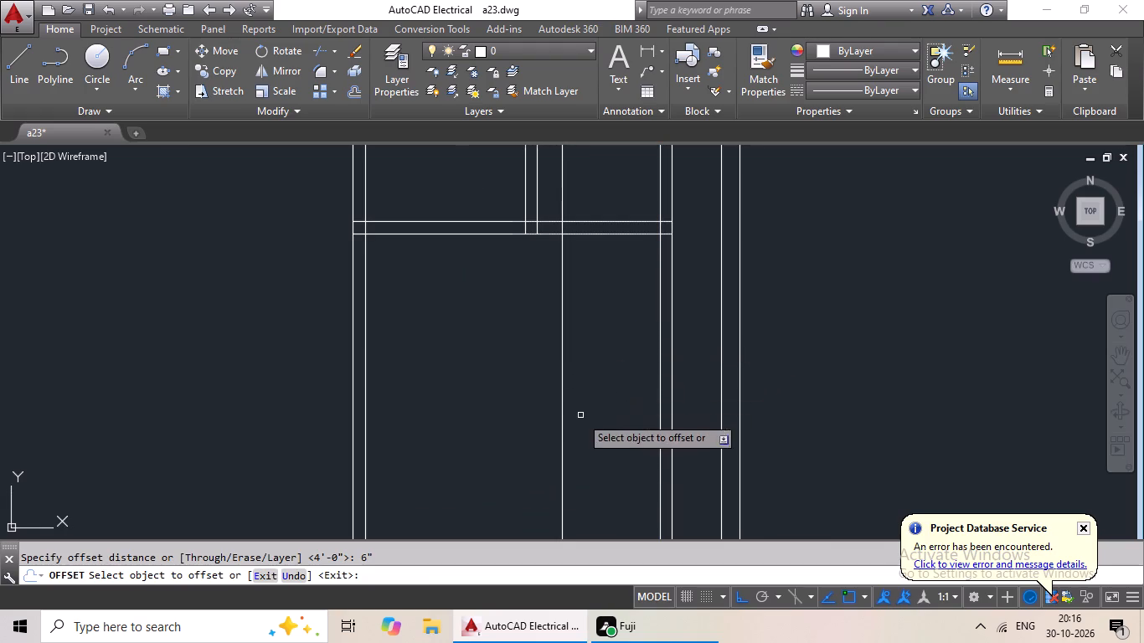
left_click_drag(561, 437, 554, 441)
left_click(495, 455)
key("Escape")
key("Escape")
key("Escape")
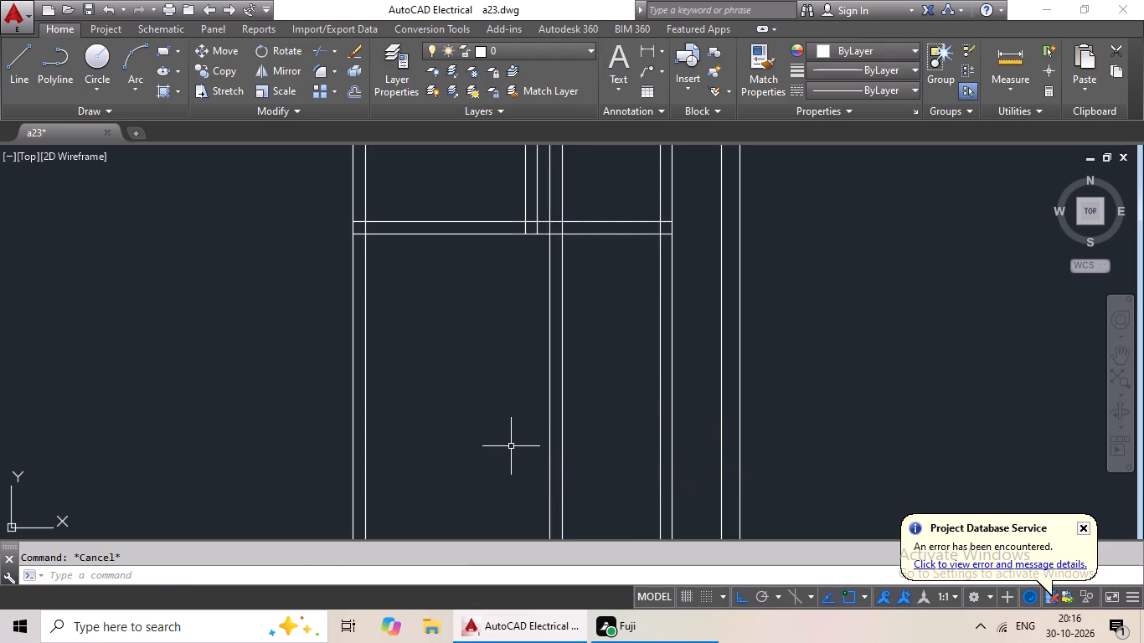
Trim both lines of the new vertical partition above the lowest horizontal partition.
type("tr")
key("space")
key("space")
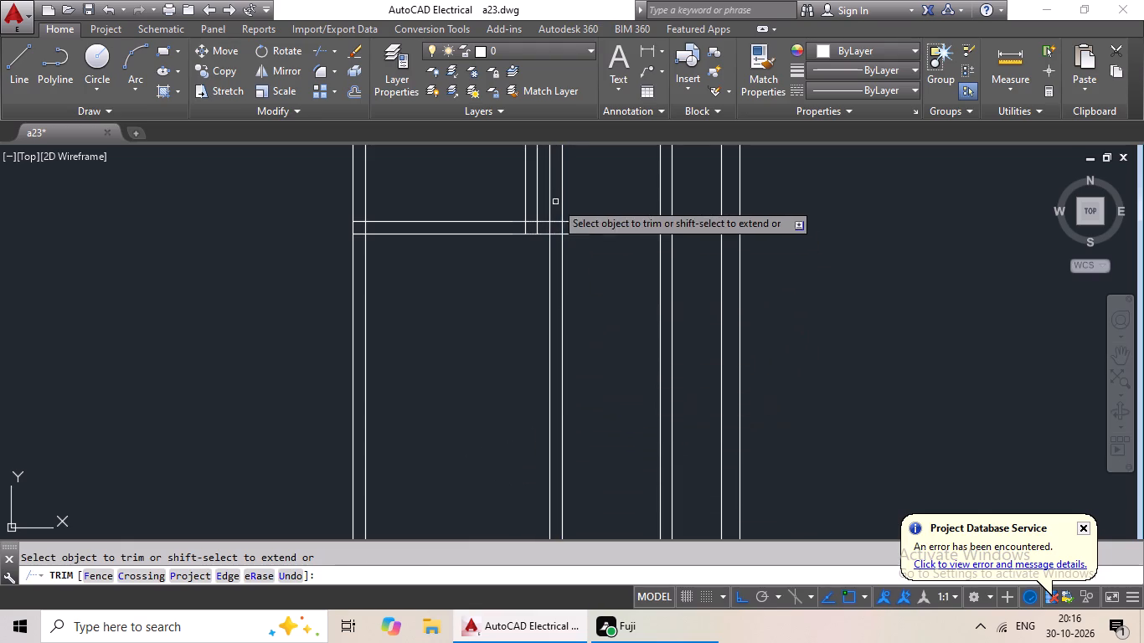
scroll(555, 202, "up", 4)
scroll(641, 189, "down", 1)
left_click_drag(654, 184, 542, 229)
left_click_drag(542, 229, 554, 236)
scroll(676, 322, "down", 1)
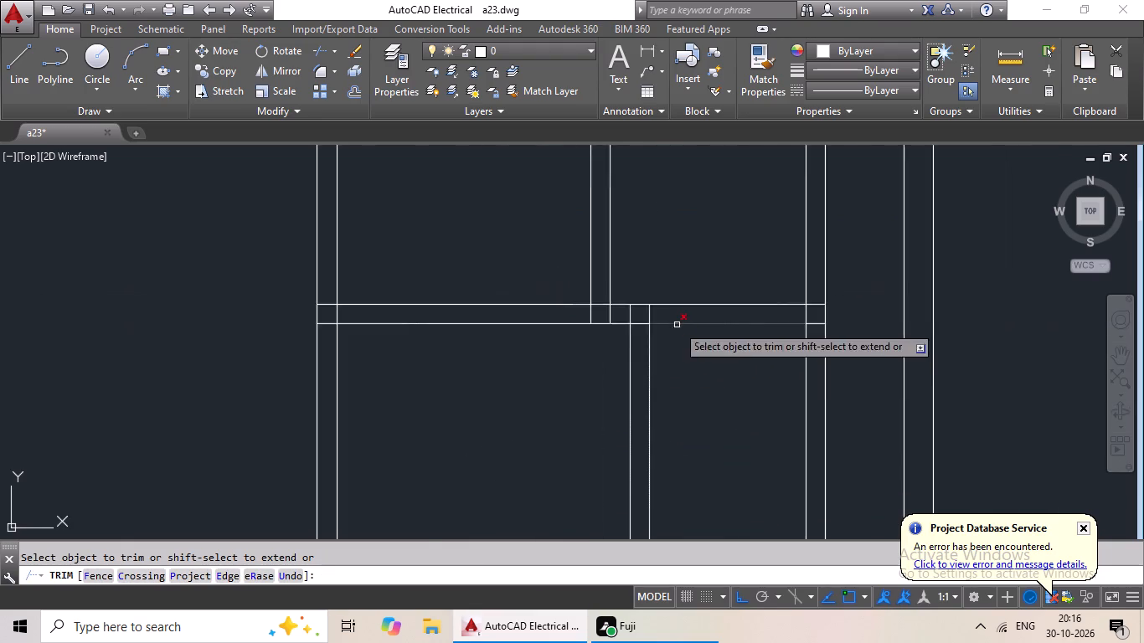
scroll(677, 325, "down", 2)
middle_click_drag(676, 383, 661, 316)
key("Escape")
key("Escape")
key("Escape")
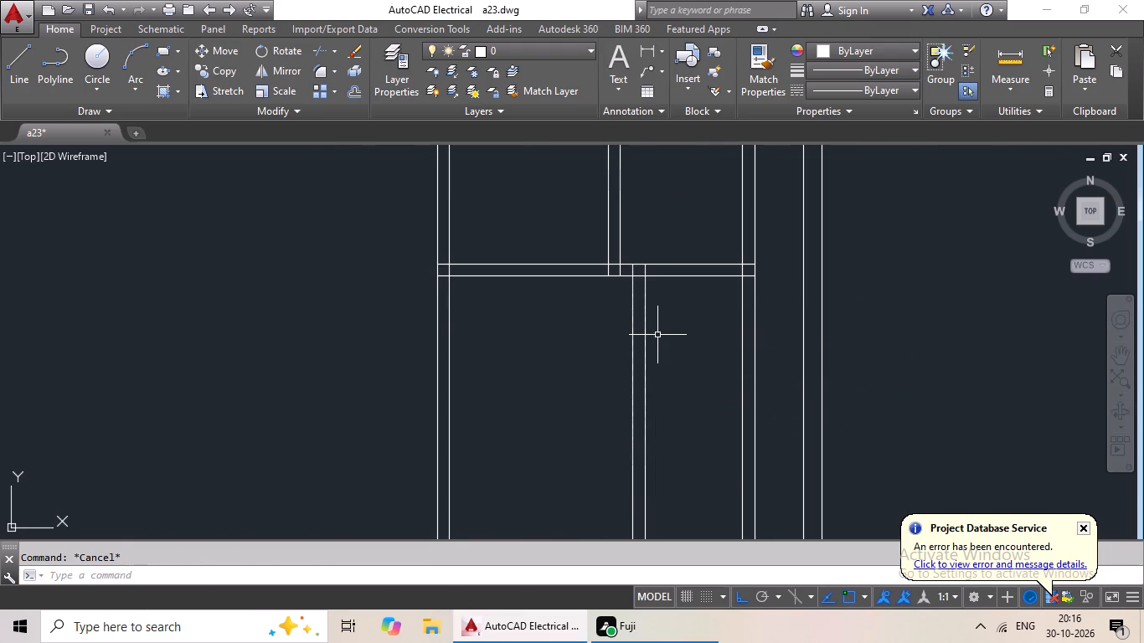
Offset the lower line of the lowest horizontal partition 7' downward, across the new vertical partition.
scroll(657, 335, "down", 3)
middle_click_drag(657, 336, 553, 403)
scroll(555, 403, "up", 3)
key("Escape")
key("Escape")
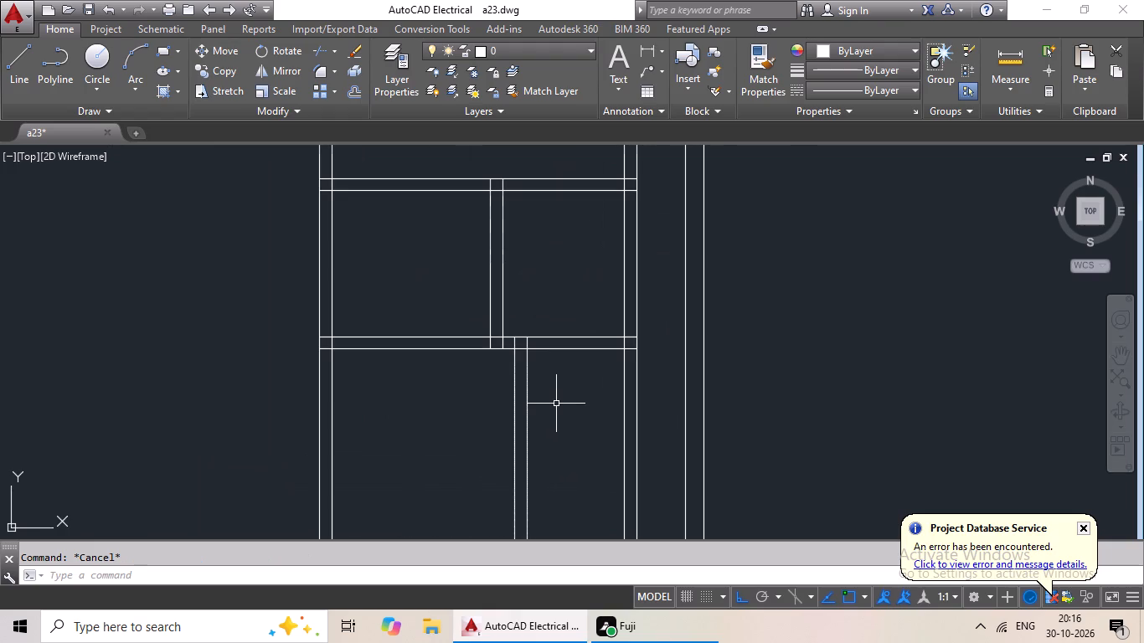
key("o")
key("Return")
type("7'")
key("Return")
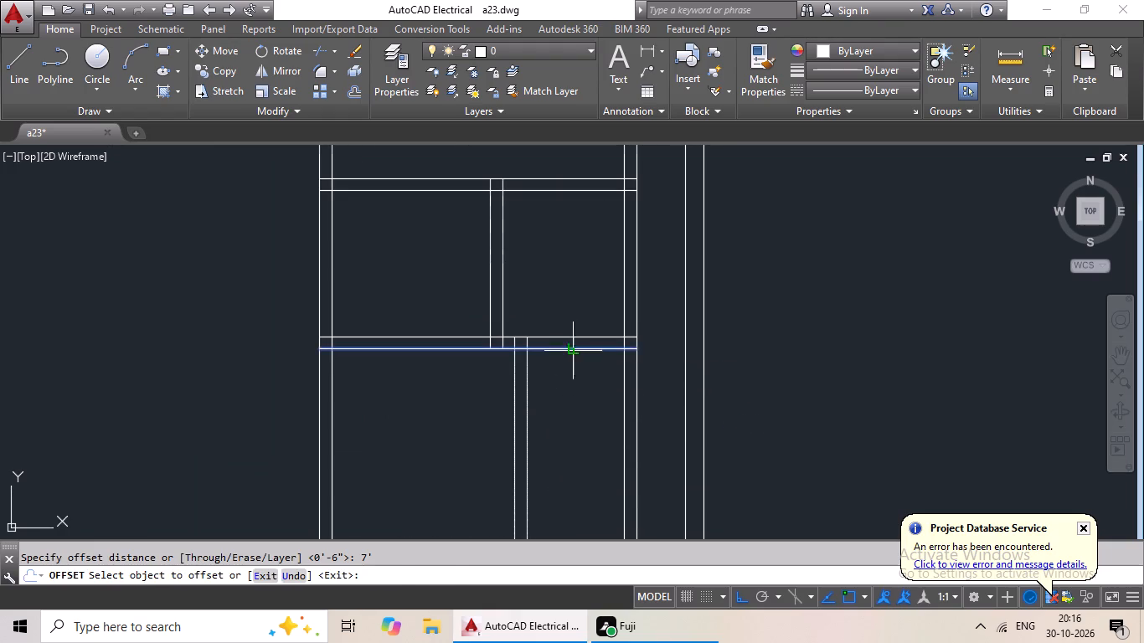
left_click(573, 351)
left_click(584, 390)
scroll(589, 392, "down", 2)
middle_click_drag(591, 388, 592, 379)
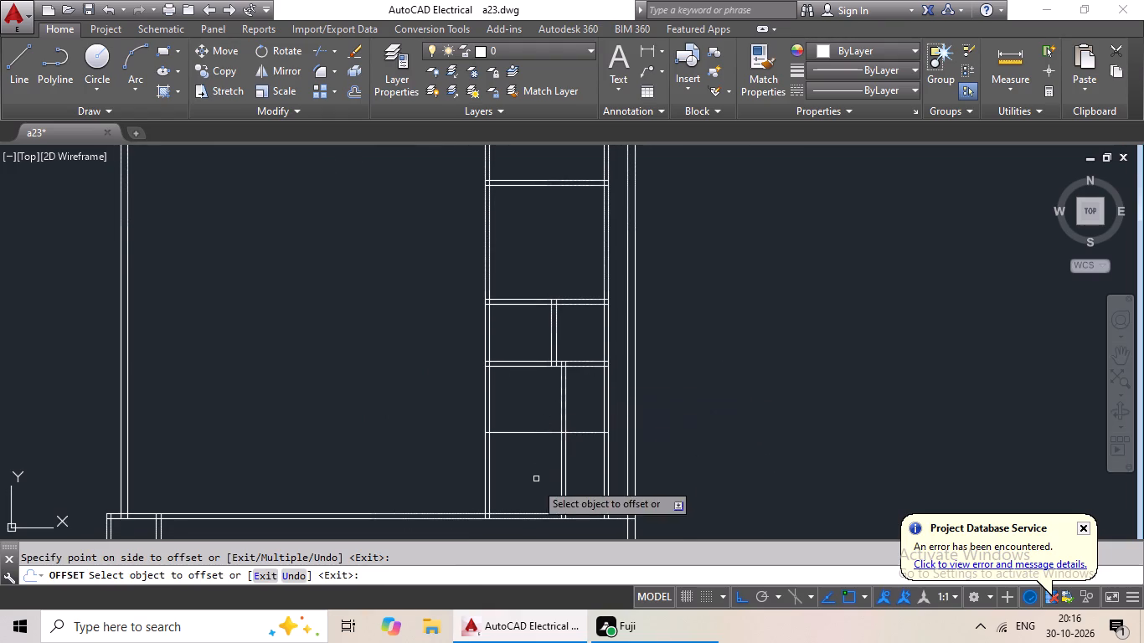
scroll(551, 519, "up", 2)
key("Escape")
key("Escape")
key("Escape")
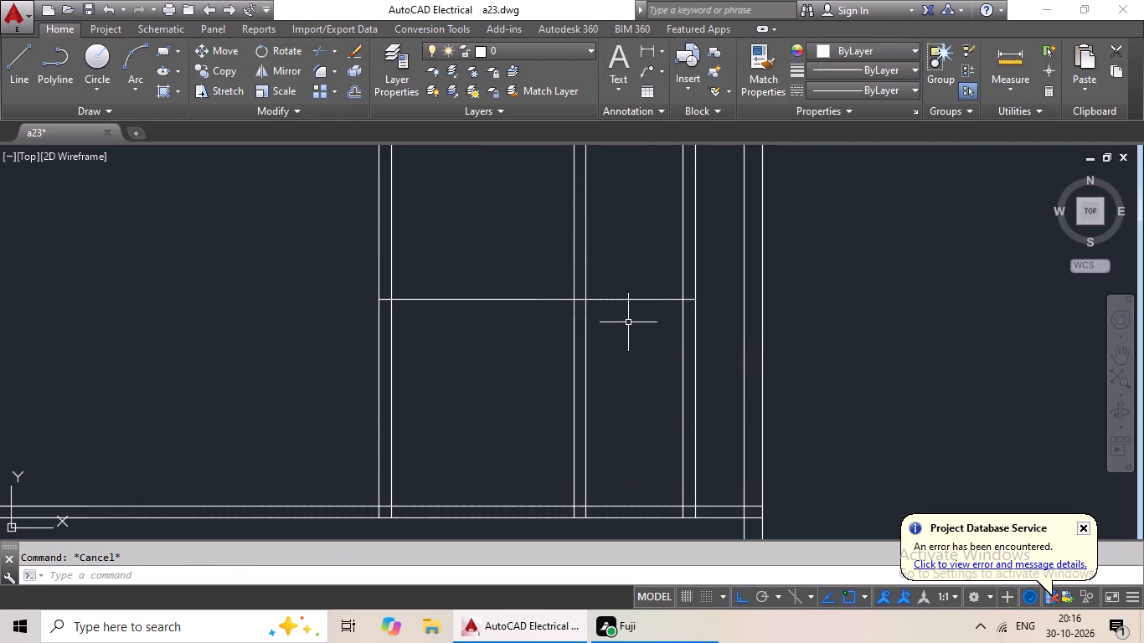
Offset the new horizontal line 6" downward to complete the partition pair.
key("o")
key("Return")
type("6\"")
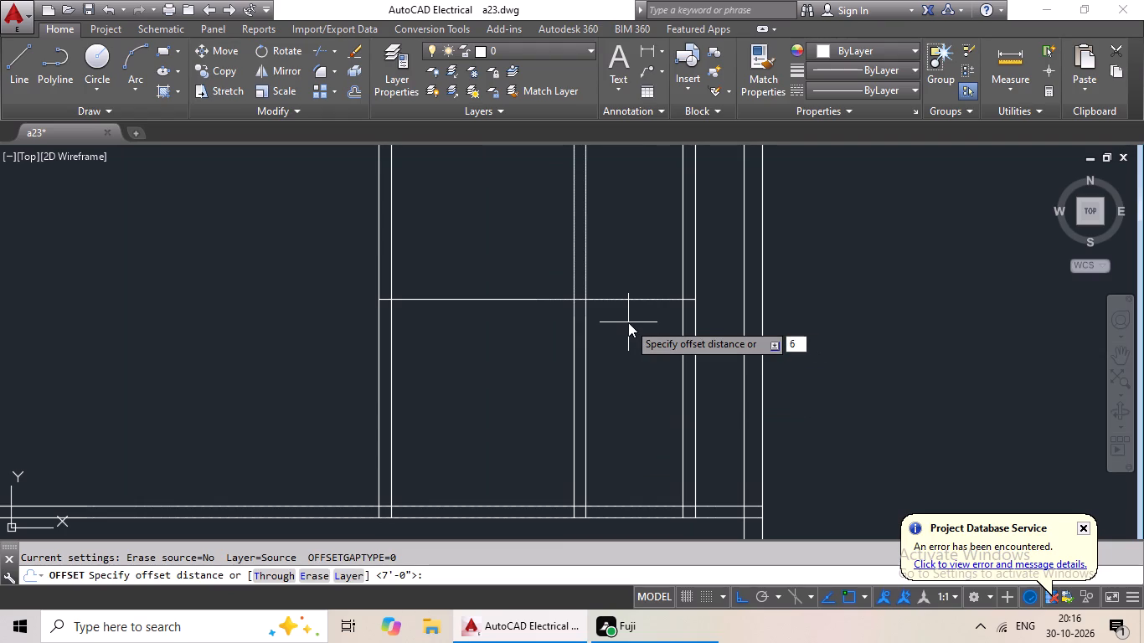
key("Return")
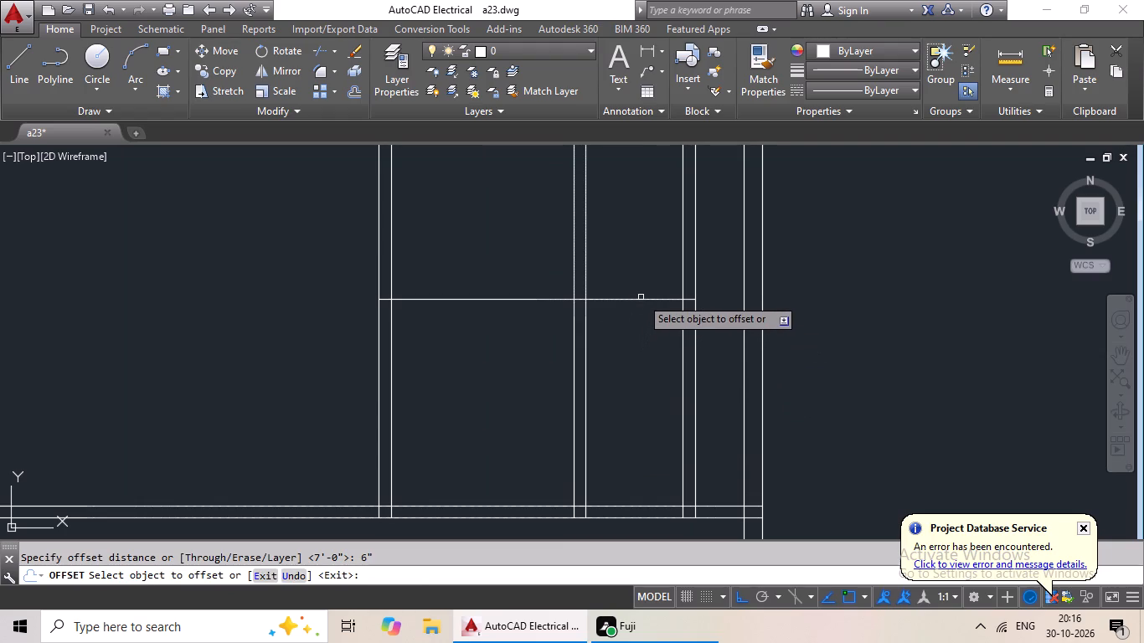
left_click(639, 301)
left_click(631, 337)
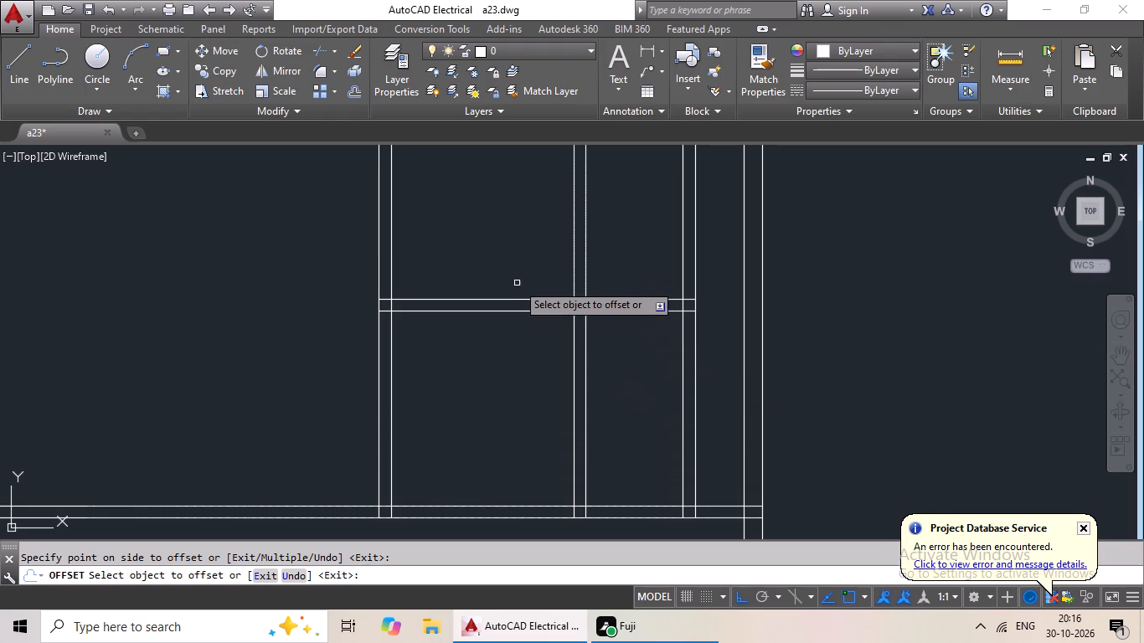
scroll(517, 283, "up", 2)
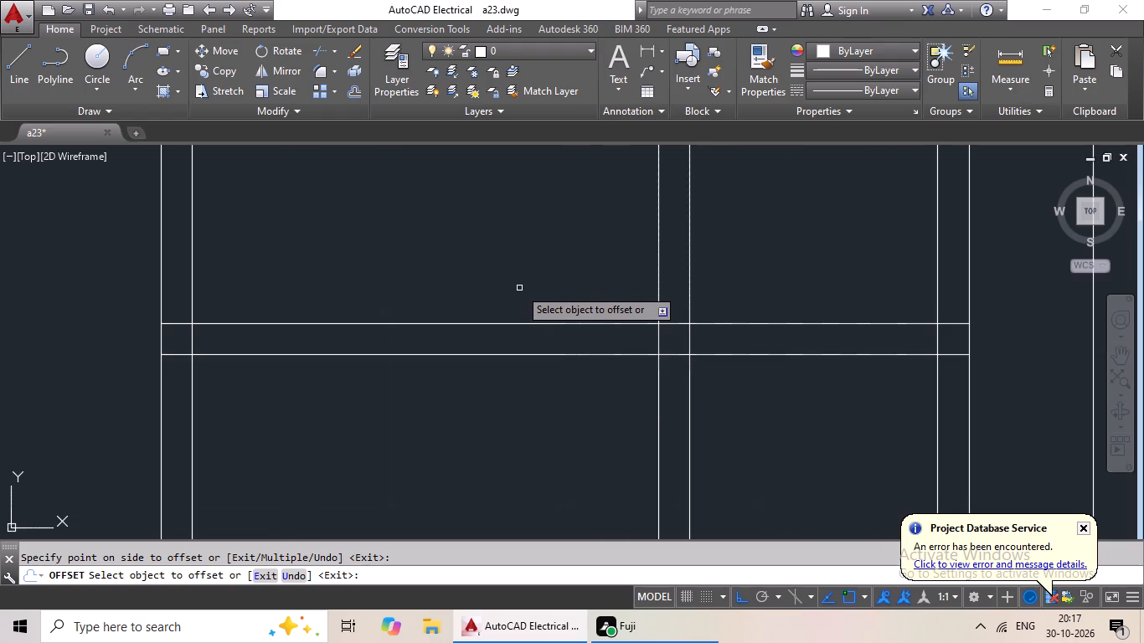
key("Escape")
key("Escape")
key("Escape")
key("Escape")
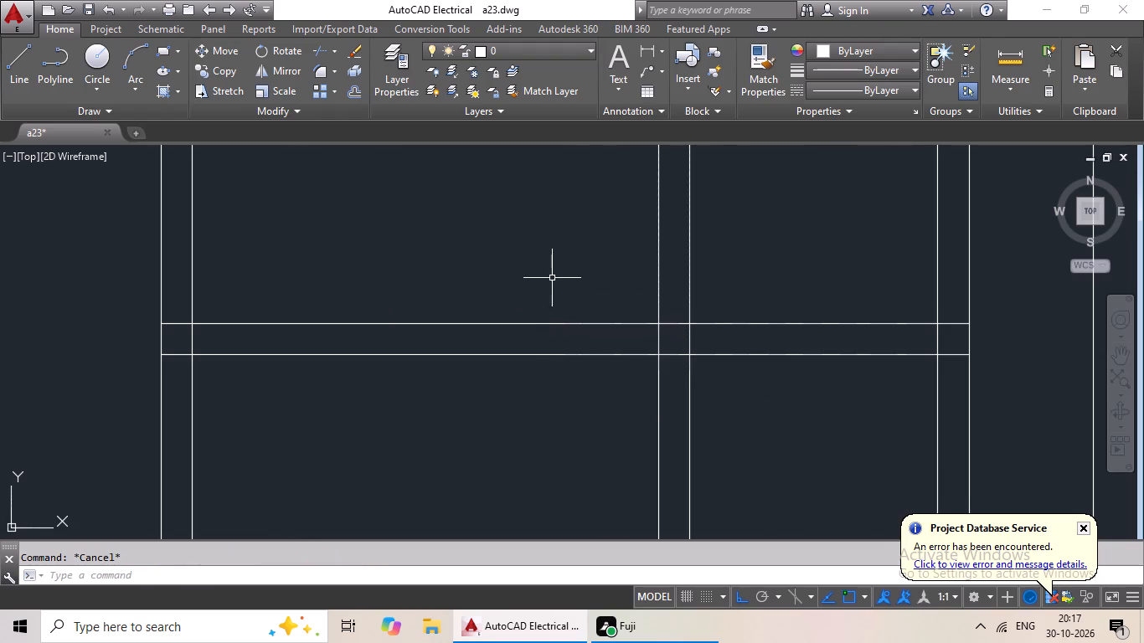
Trim both lines of the newest horizontal partition between the long left partition and the new vertical partition.
scroll(552, 278, "down", 3)
type("yt")
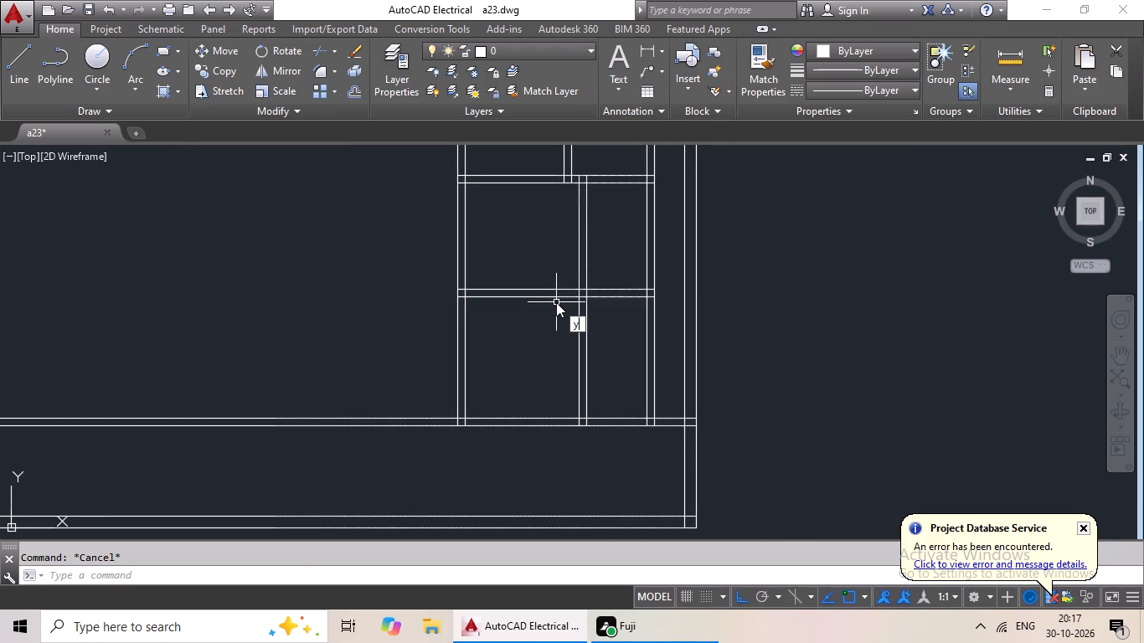
key("Escape")
key("Escape")
key("Escape")
key("t")
type("r")
key("space")
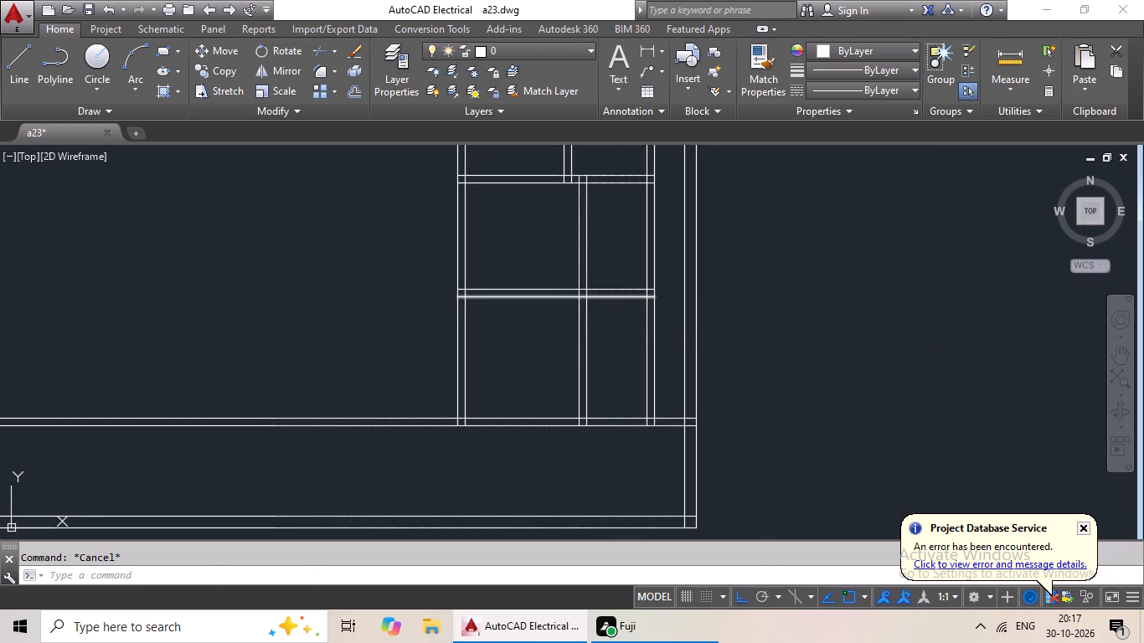
key("space")
scroll(541, 286, "up", 2)
left_click_drag(550, 265, 507, 357)
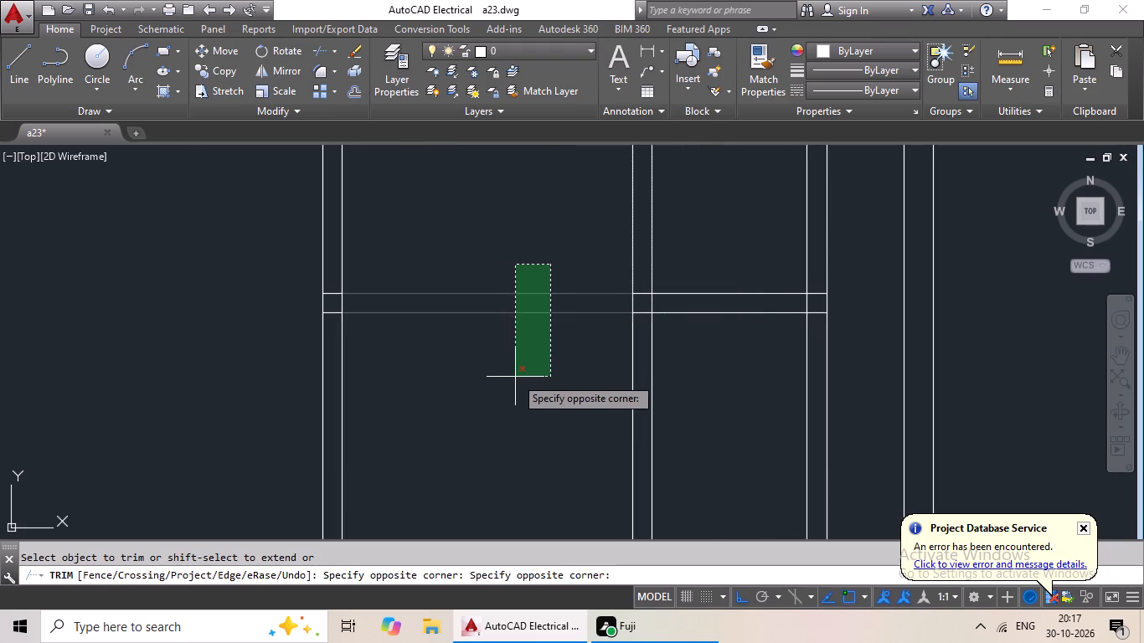
left_click(515, 377)
scroll(565, 332, "down", 3)
middle_click_drag(621, 362, 644, 325)
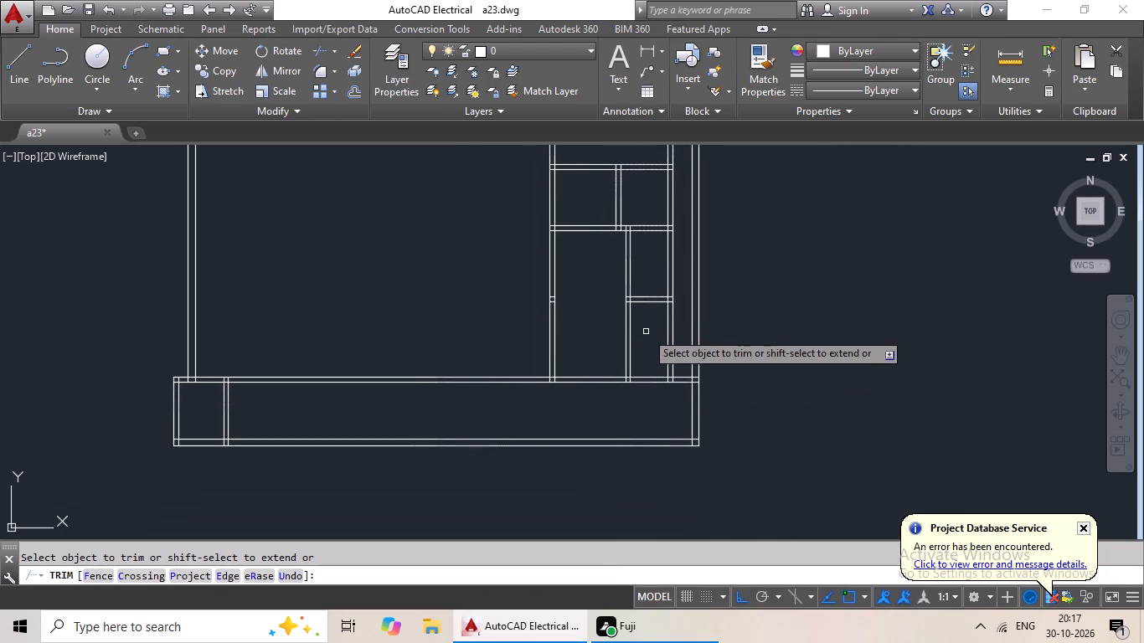
scroll(648, 329, "up", 1)
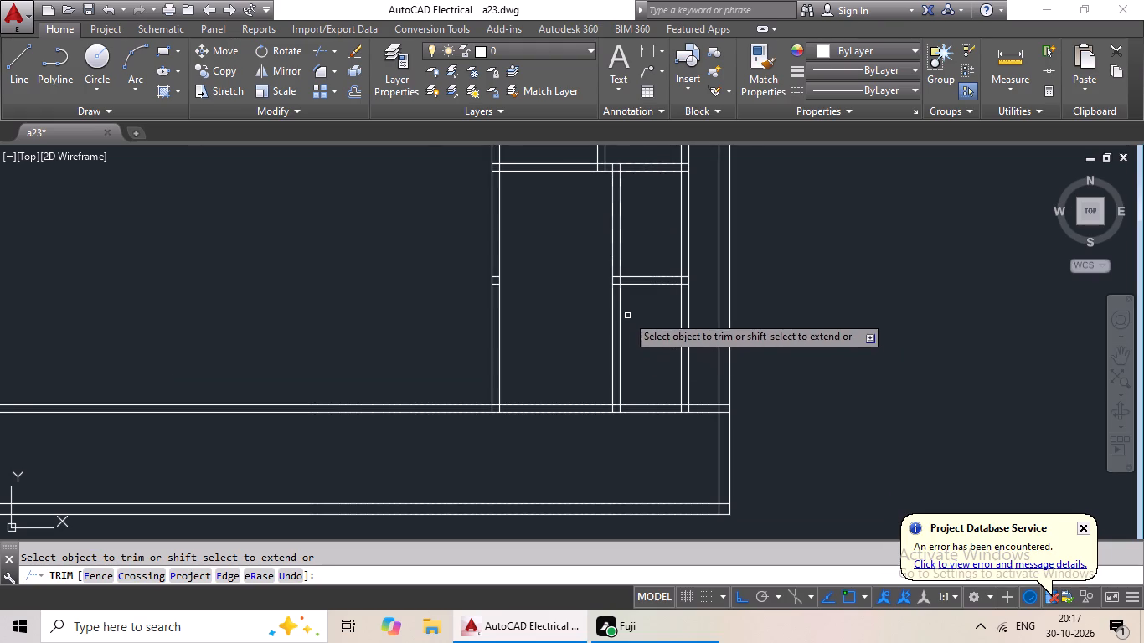
scroll(619, 306, "up", 2)
key("Escape")
key("Escape")
key("Escape")
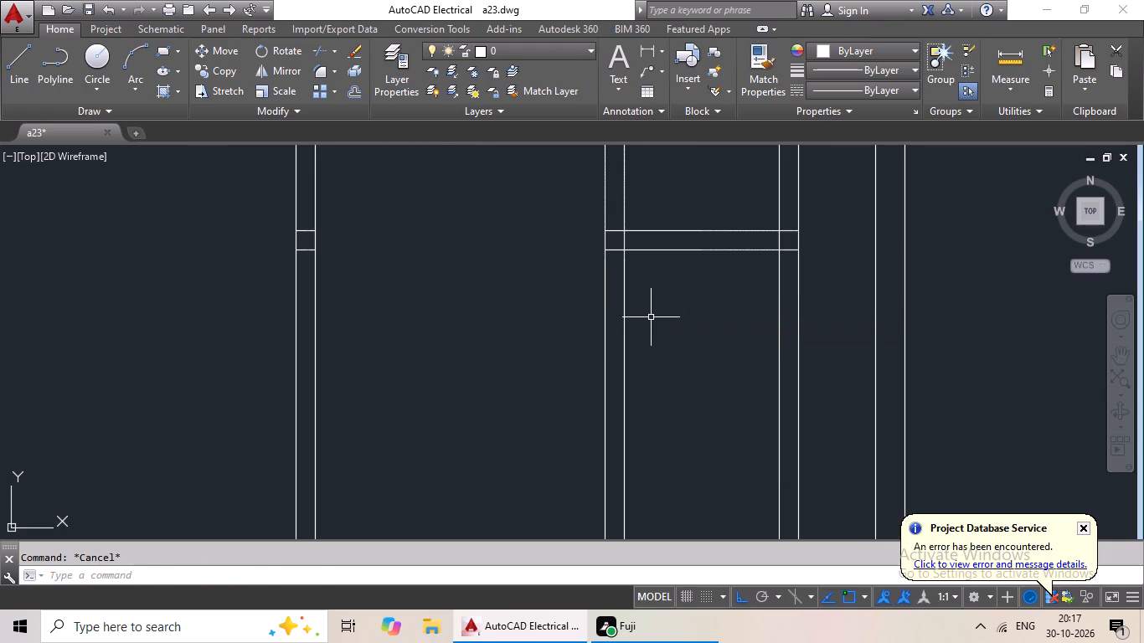
Delete the two short leftover horizontal segments inside the long left partition of the room block.
scroll(651, 317, "down", 1)
middle_click_drag(651, 317, 441, 323)
scroll(446, 321, "down", 1)
middle_click_drag(450, 320, 394, 351)
scroll(394, 351, "up", 3)
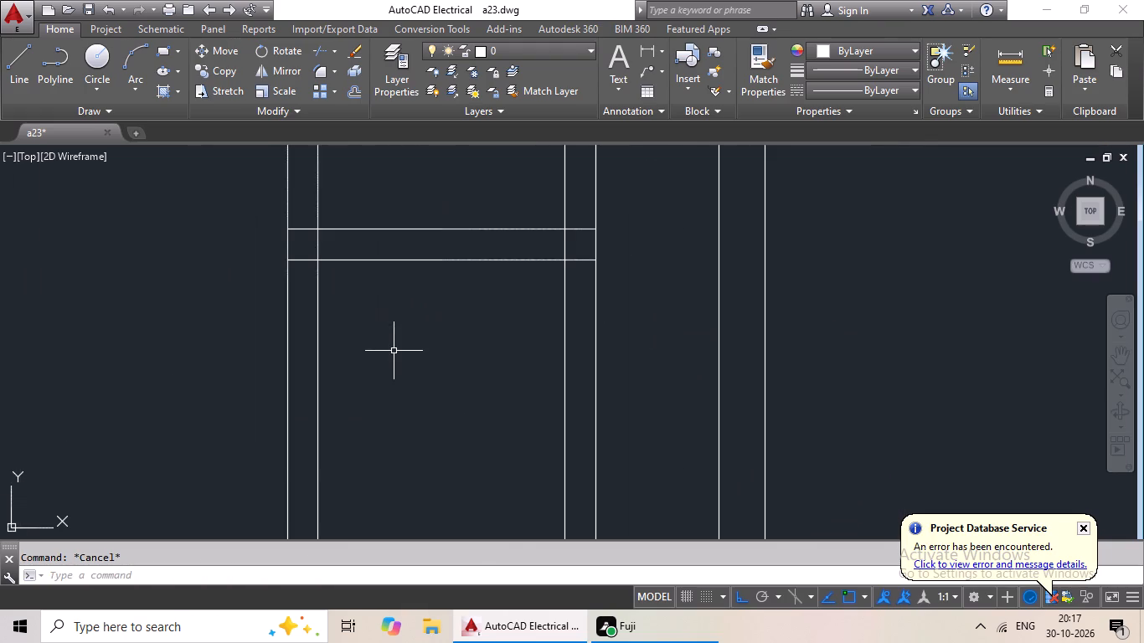
middle_click_drag(399, 350, 554, 286)
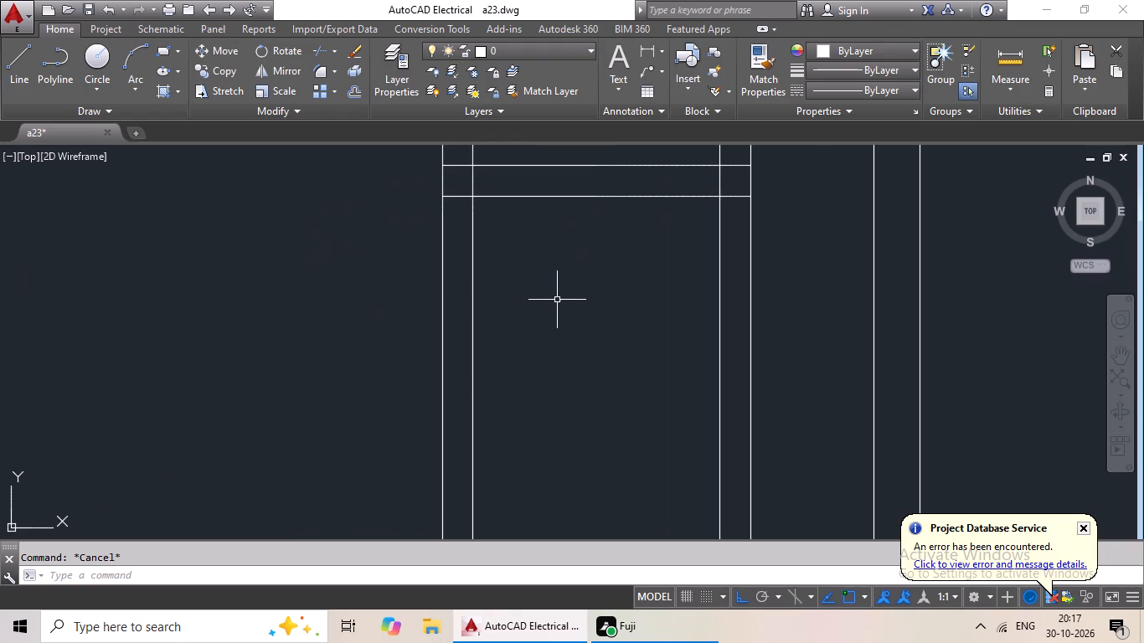
scroll(538, 353, "down", 2)
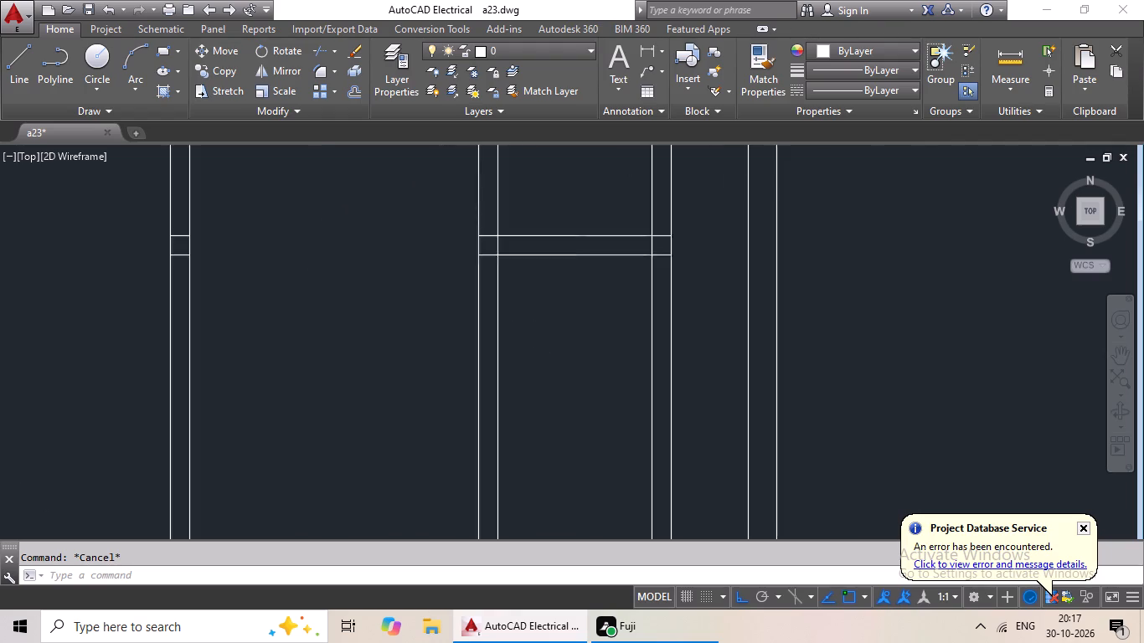
scroll(542, 354, "down", 1)
middle_click_drag(545, 367, 696, 323)
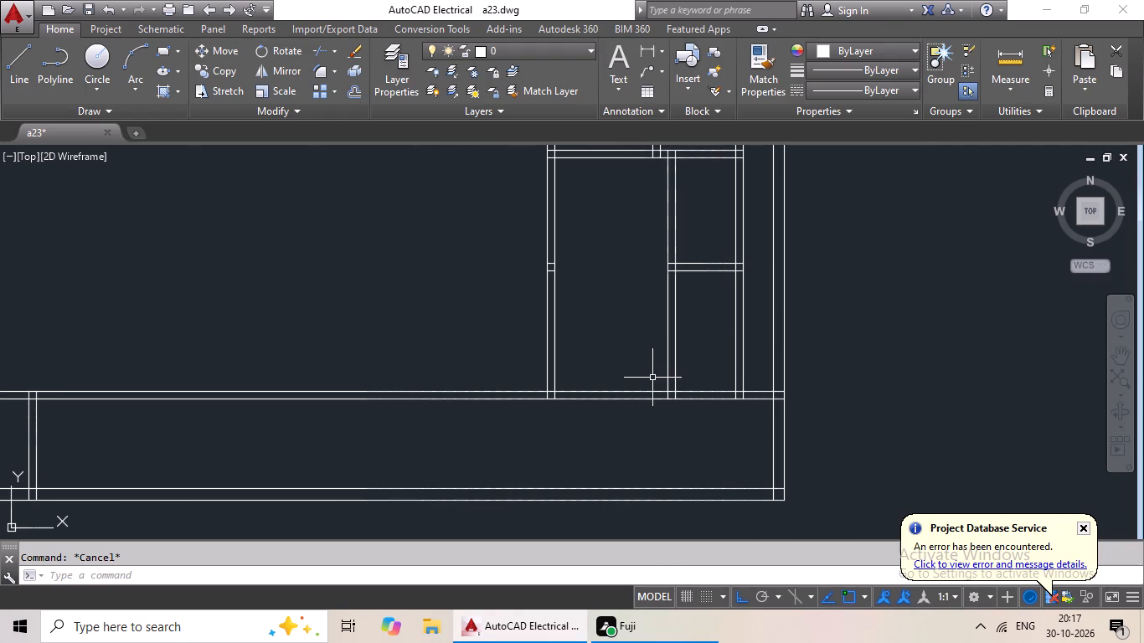
scroll(694, 327, "up", 2)
key("Escape")
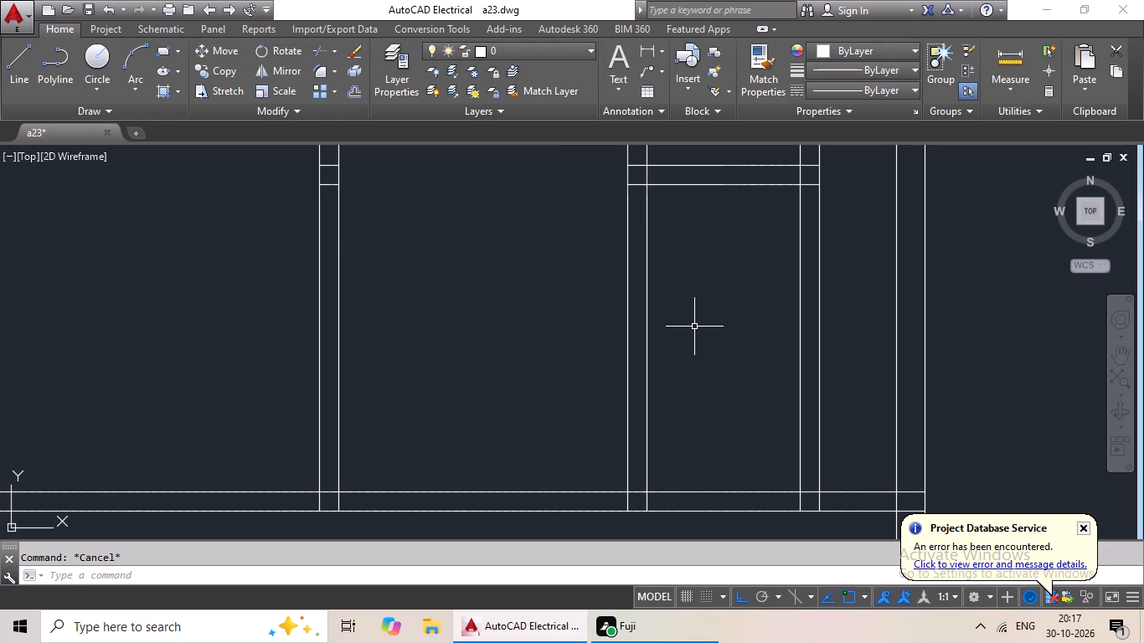
key("Escape")
scroll(695, 327, "down", 2)
middle_click_drag(685, 331, 624, 368)
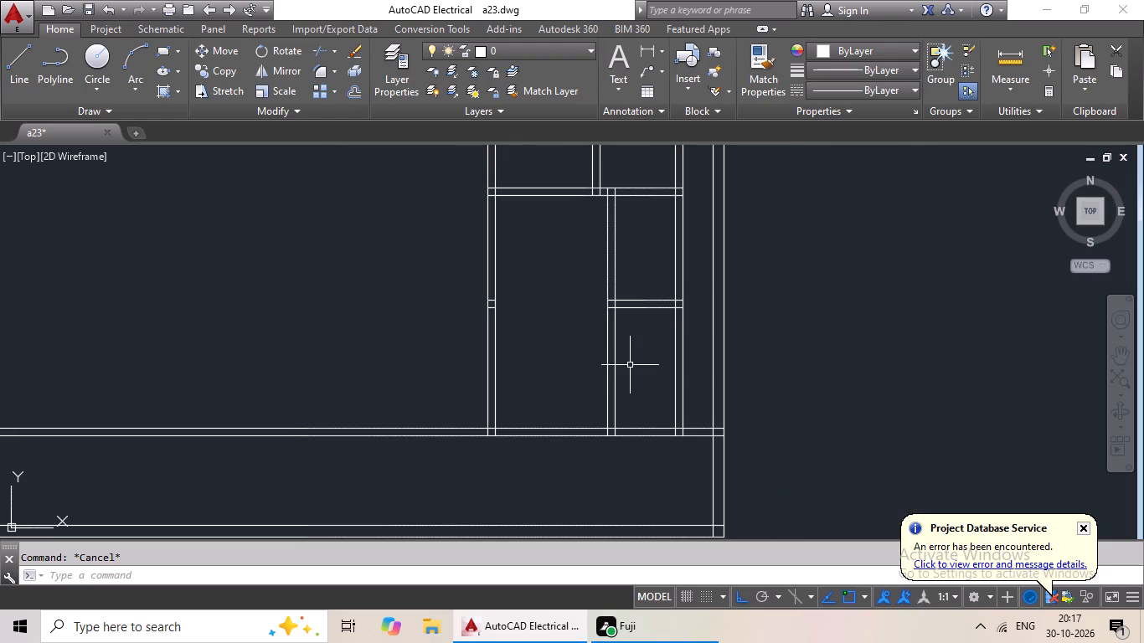
middle_click_drag(647, 350, 585, 373)
scroll(582, 370, "up", 1)
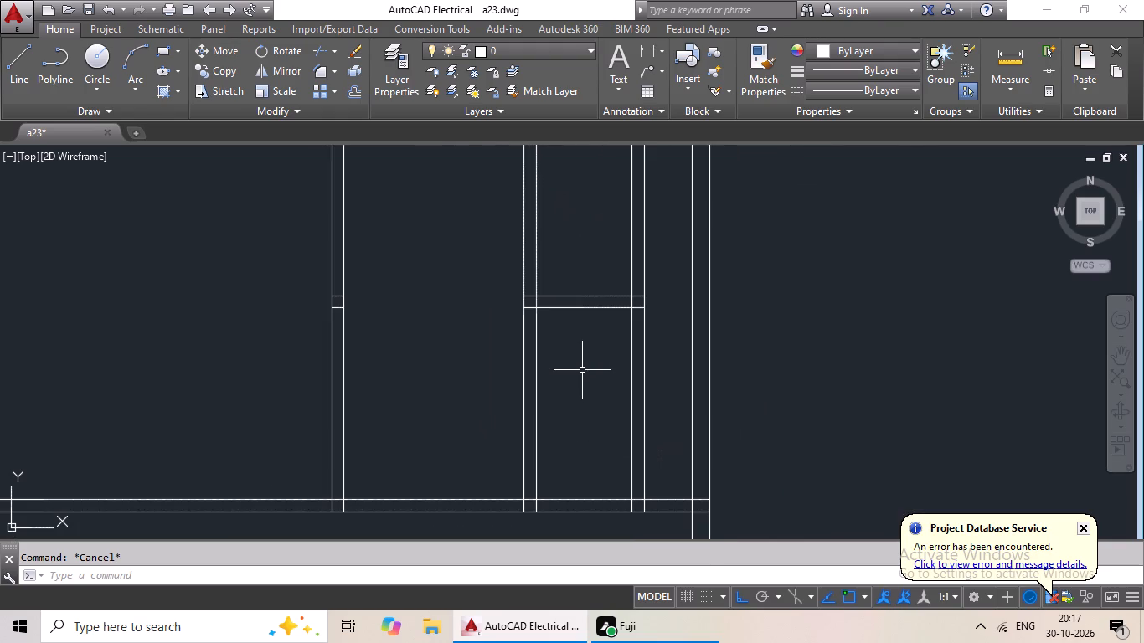
scroll(582, 370, "down", 2)
middle_click_drag(590, 331, 560, 387)
scroll(556, 362, "up", 2)
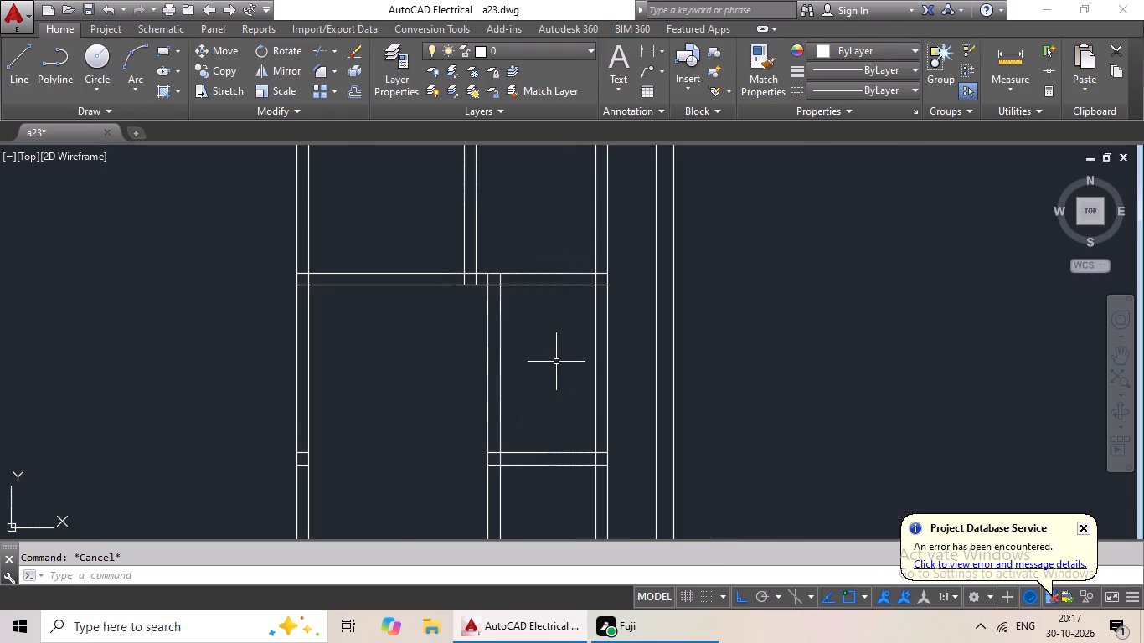
scroll(281, 486, "up", 4)
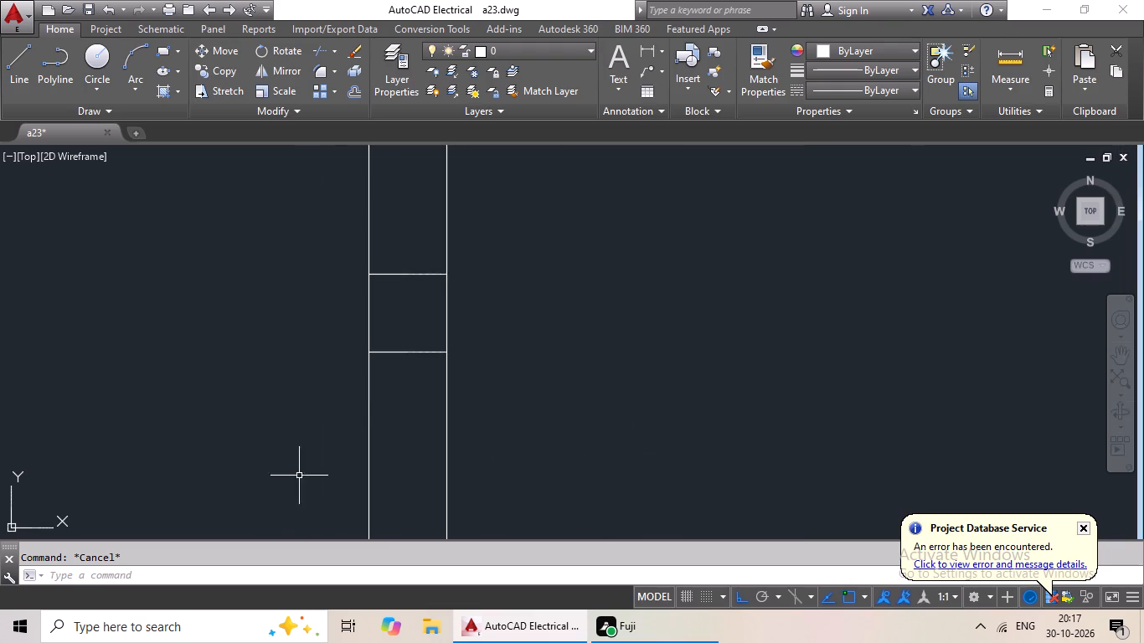
left_click_drag(405, 226, 403, 446)
left_click(403, 448)
key("Delete")
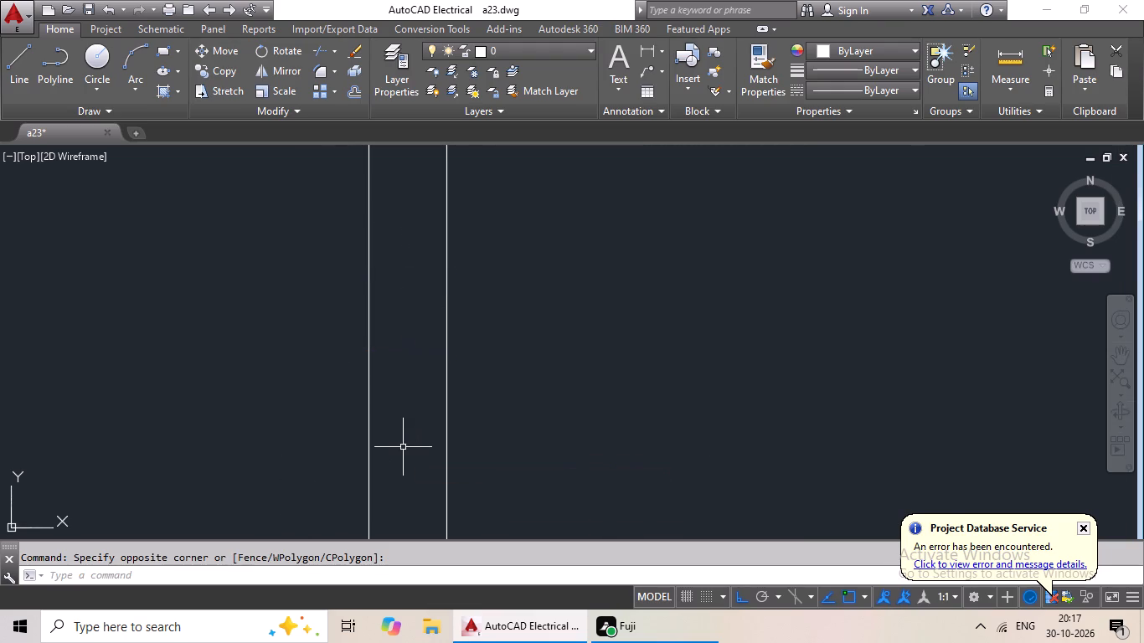
Examine the small rooms near the plan's lower right corner and compare them with the overall floor plan layout.
scroll(463, 418, "down", 5)
scroll(555, 409, "down", 1)
middle_click_drag(555, 410, 454, 424)
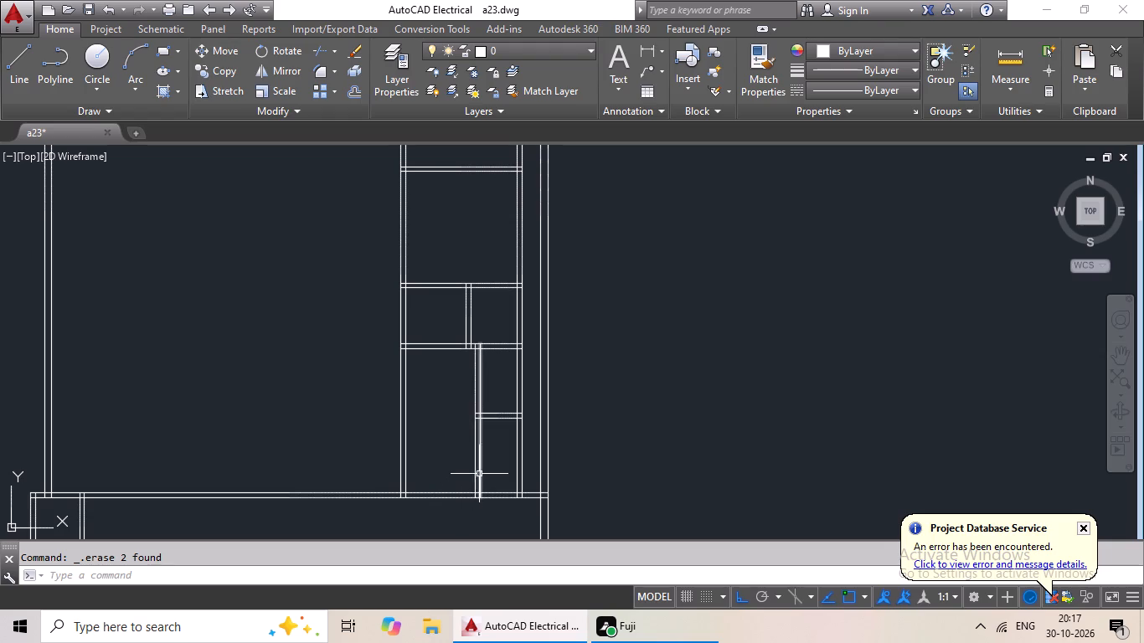
scroll(491, 463, "up", 4)
scroll(494, 455, "down", 2)
middle_click_drag(495, 452, 398, 471)
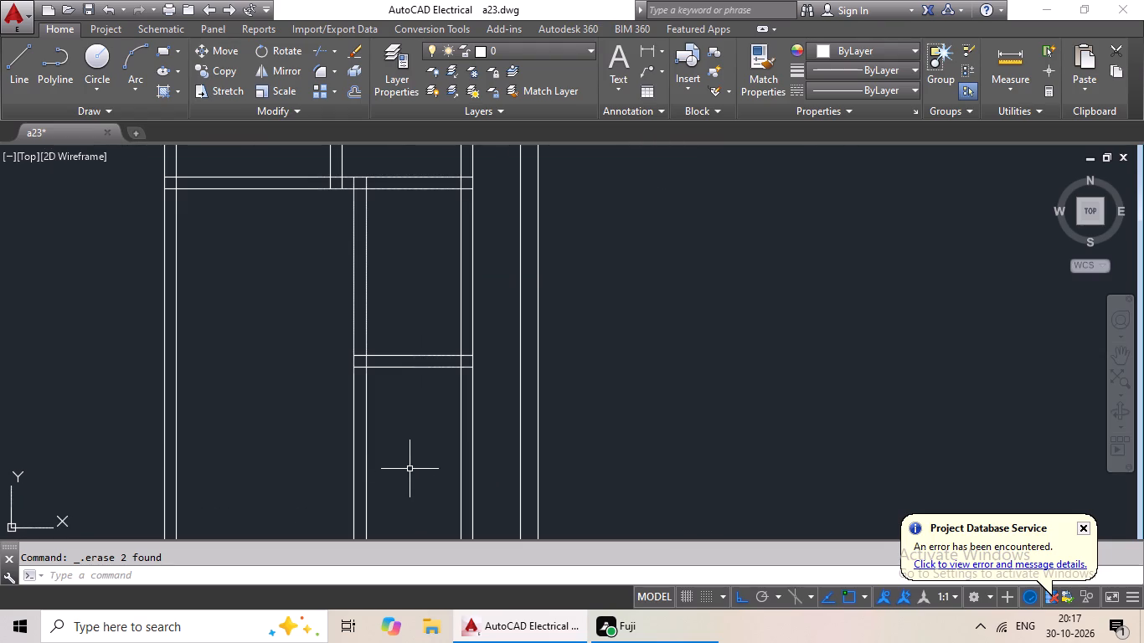
key("Escape")
key("Escape")
key("Escape")
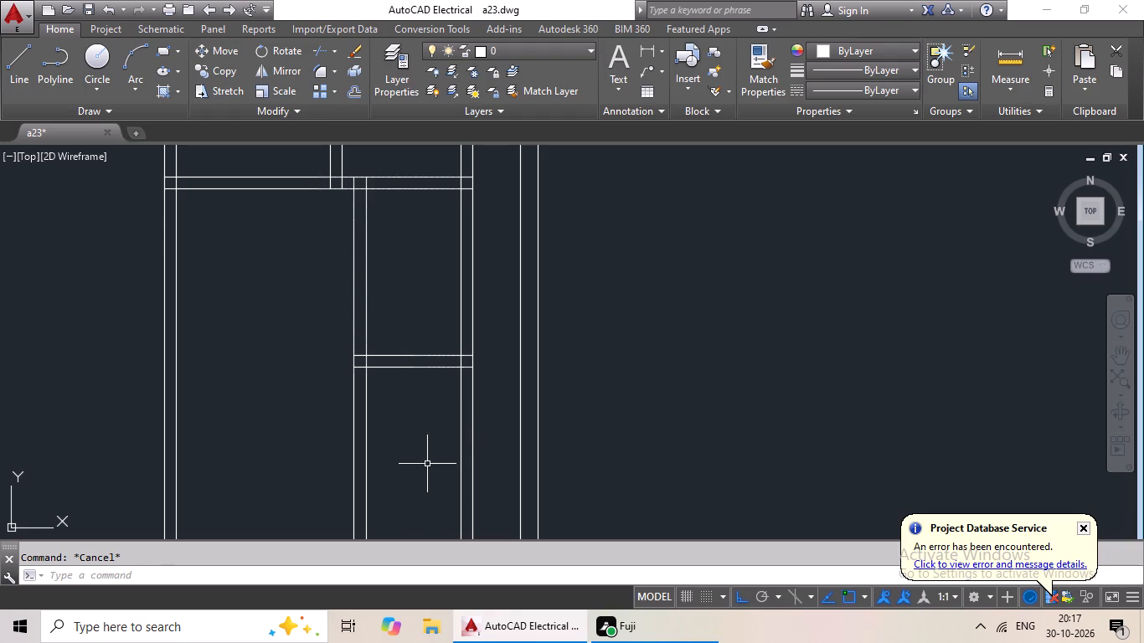
scroll(391, 481, "up", 2)
scroll(391, 474, "down", 1)
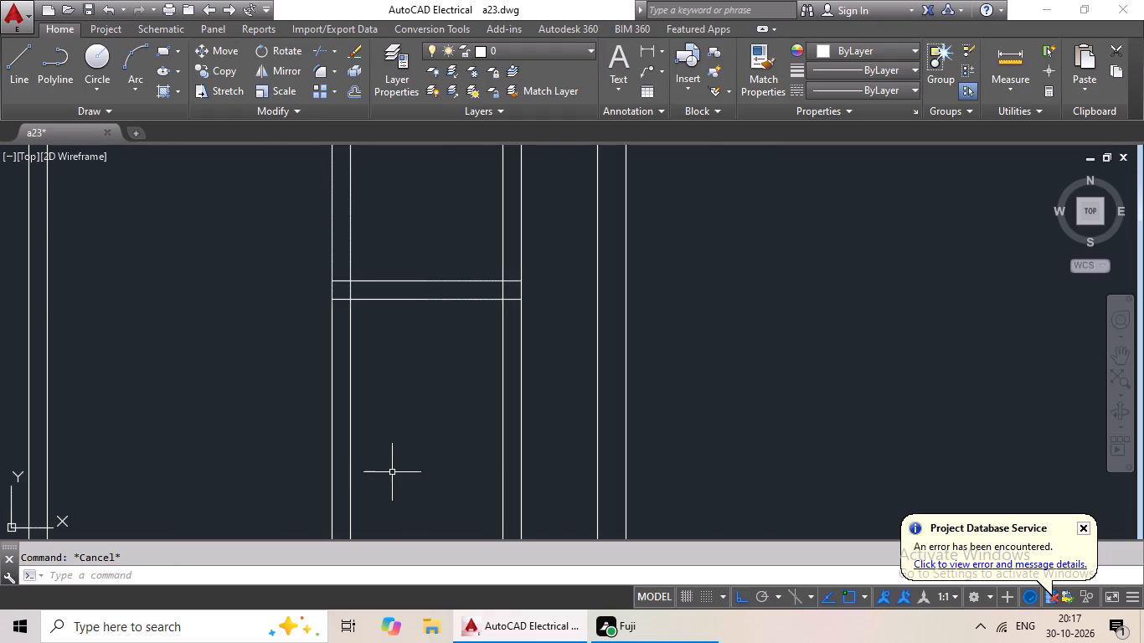
middle_click_drag(399, 468, 466, 424)
scroll(500, 419, "down", 2)
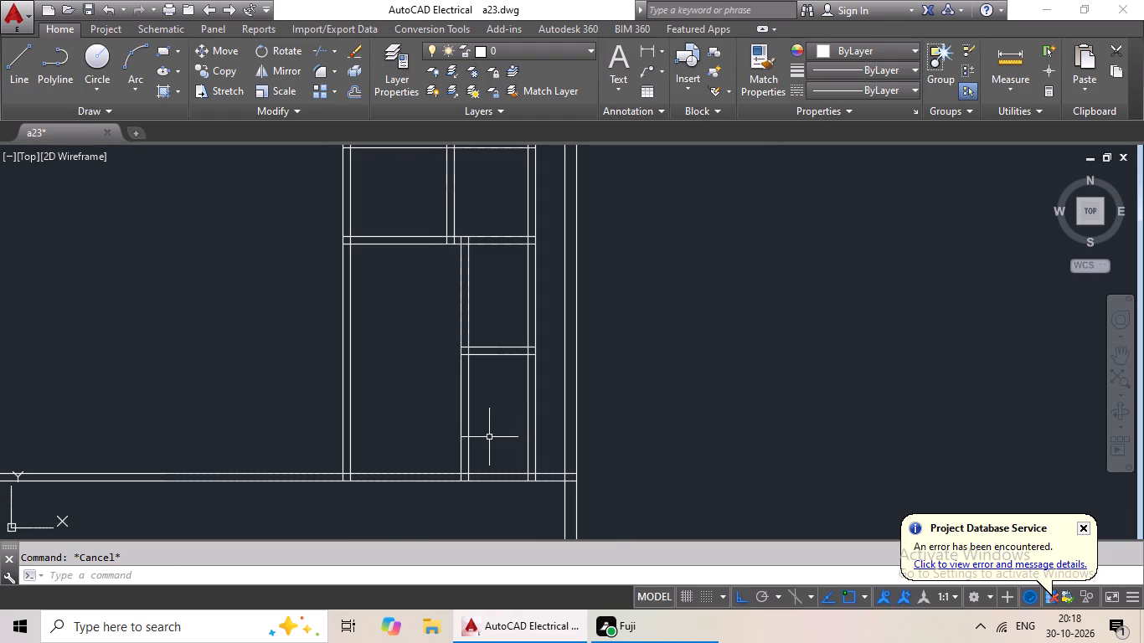
scroll(470, 409, "up", 1)
scroll(477, 401, "down", 3)
middle_click_drag(478, 395, 448, 419)
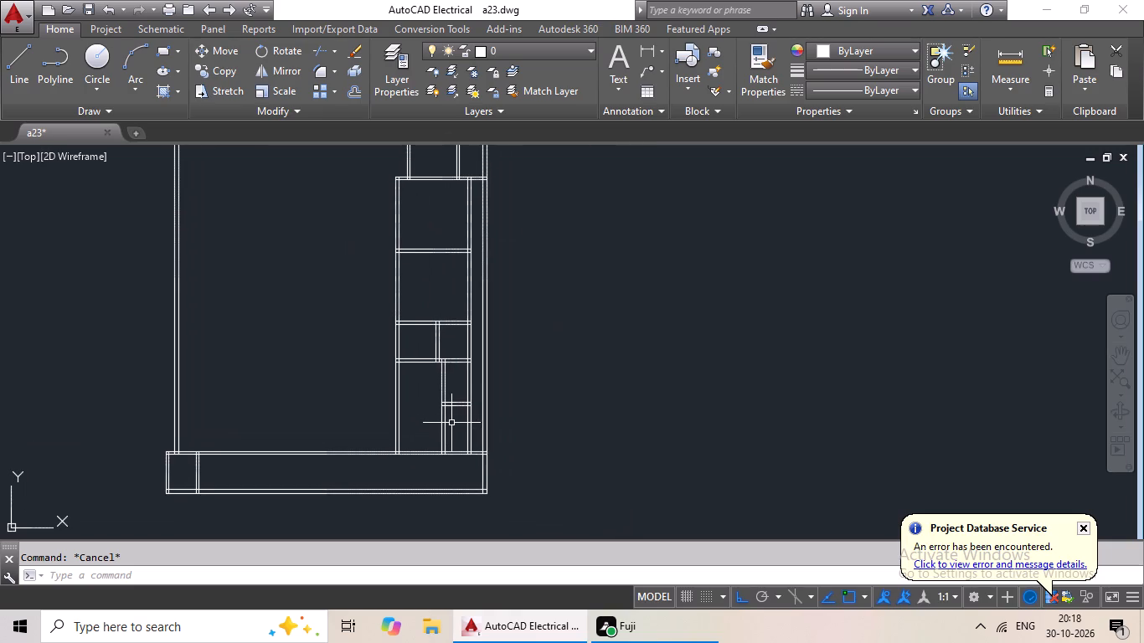
scroll(452, 425, "up", 4)
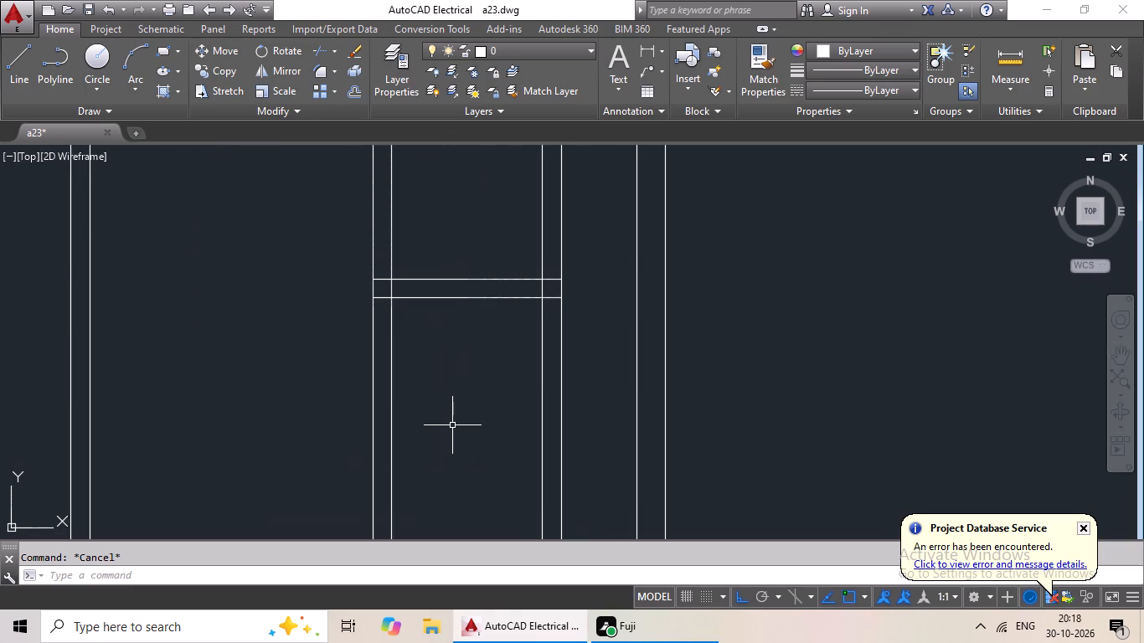
scroll(453, 424, "down", 4)
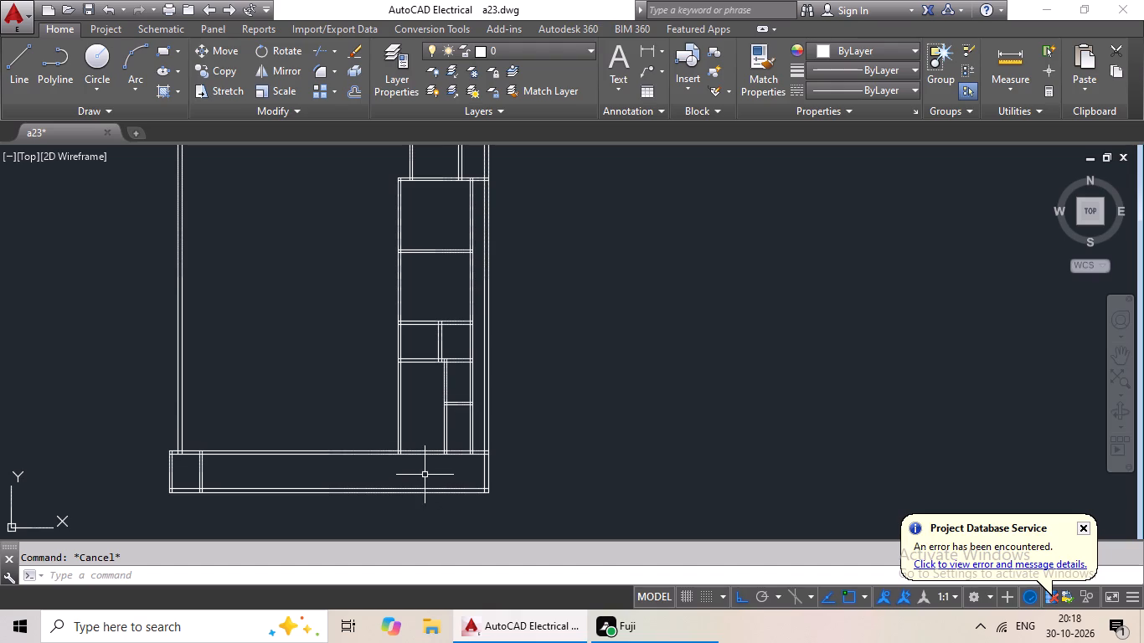
scroll(422, 471, "down", 2)
middle_click_drag(422, 471, 421, 471)
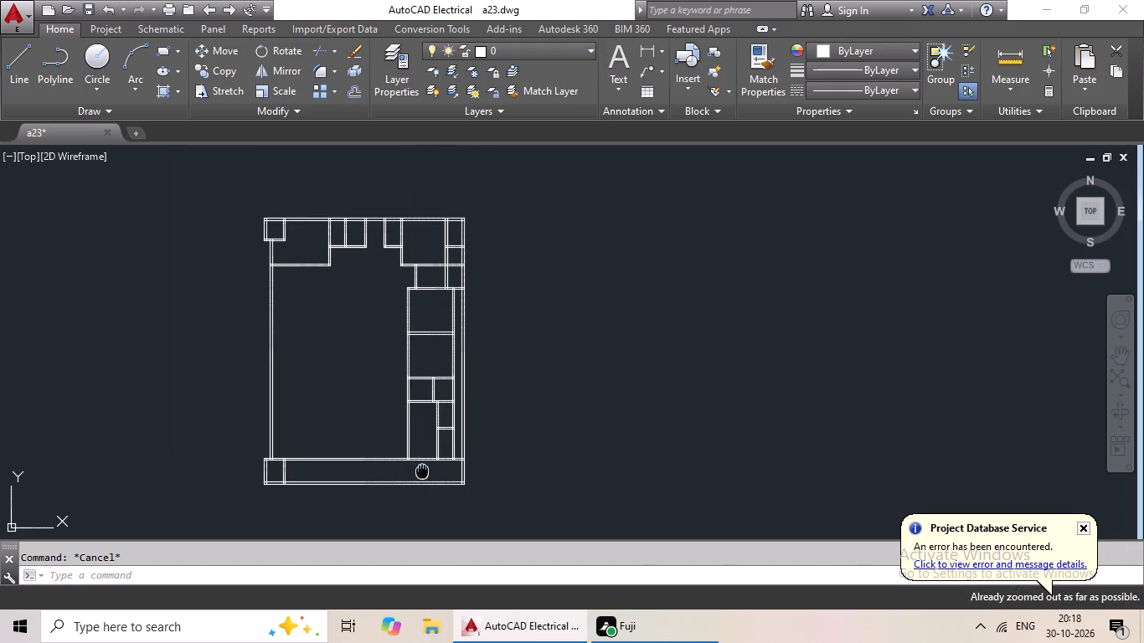
middle_click_drag(421, 471, 398, 479)
scroll(414, 474, "up", 2)
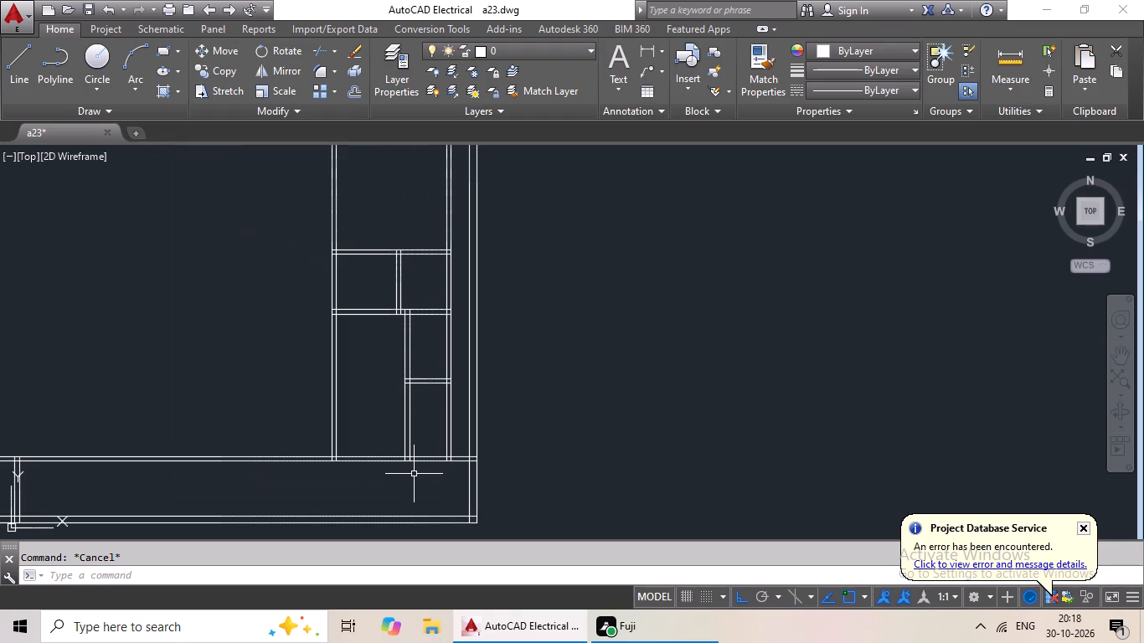
scroll(415, 469, "down", 1)
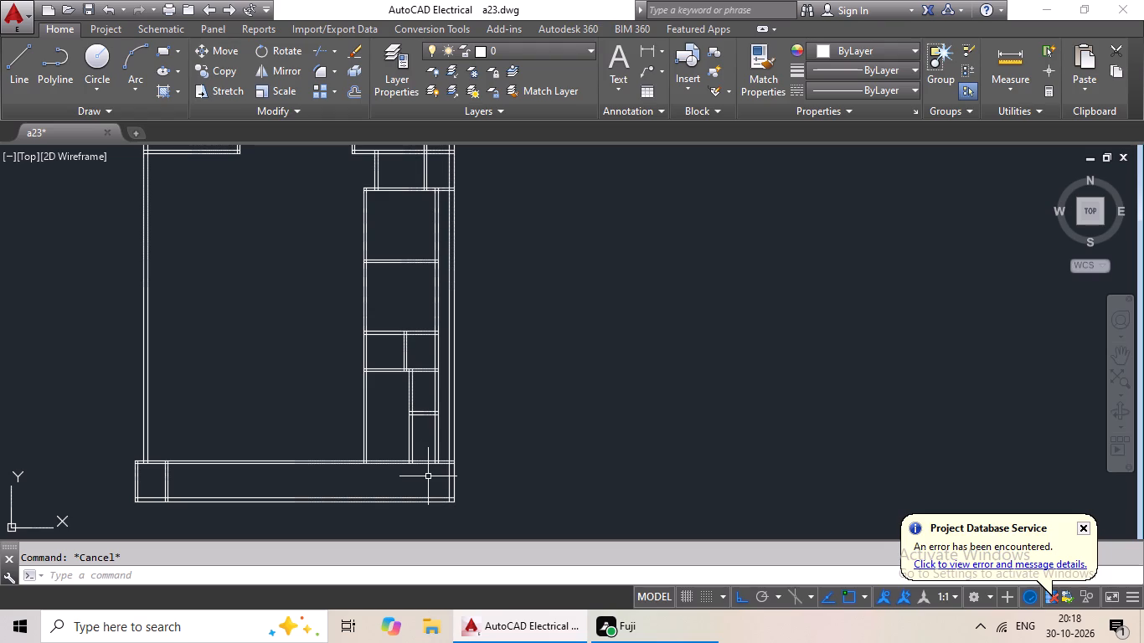
scroll(397, 479, "up", 1)
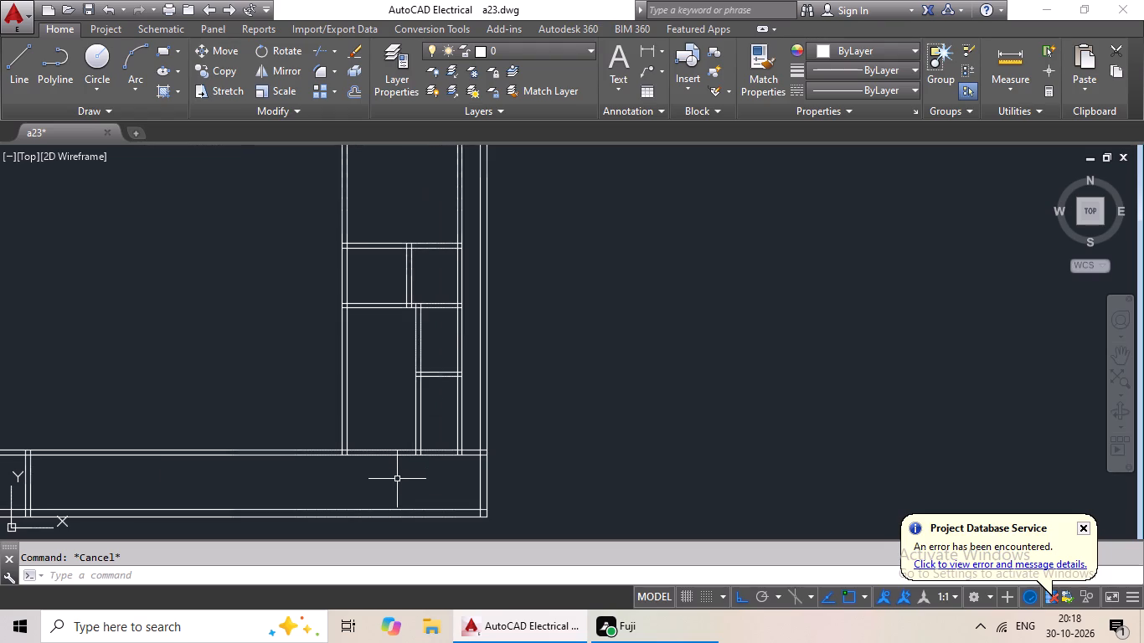
scroll(397, 479, "down", 2)
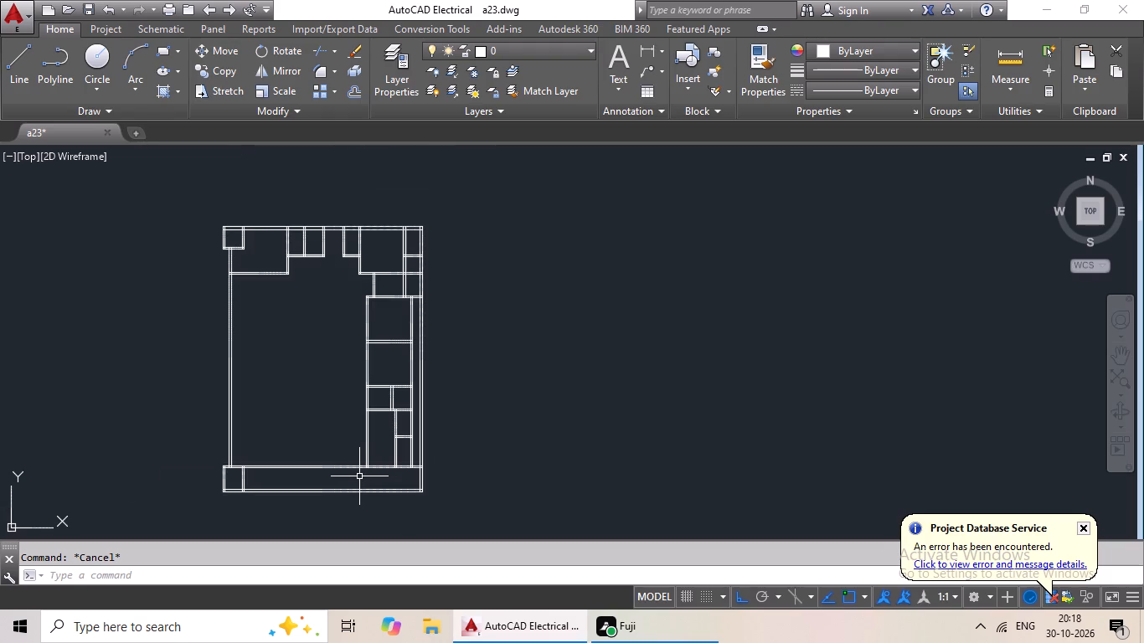
middle_click_drag(356, 476, 284, 490)
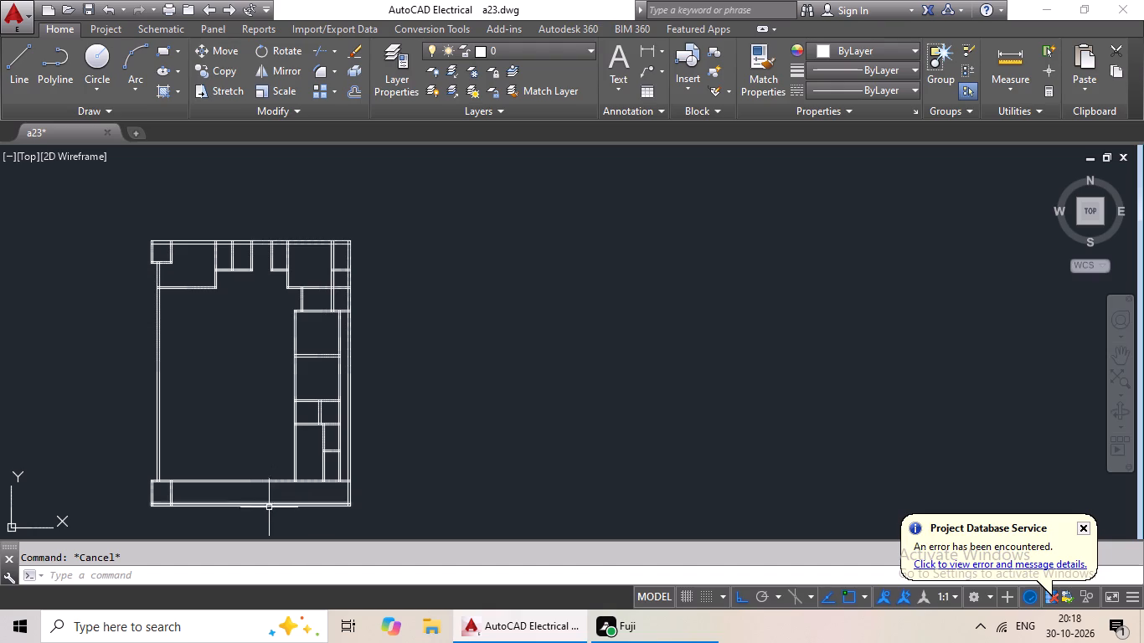
scroll(296, 491, "up", 3)
scroll(322, 479, "down", 2)
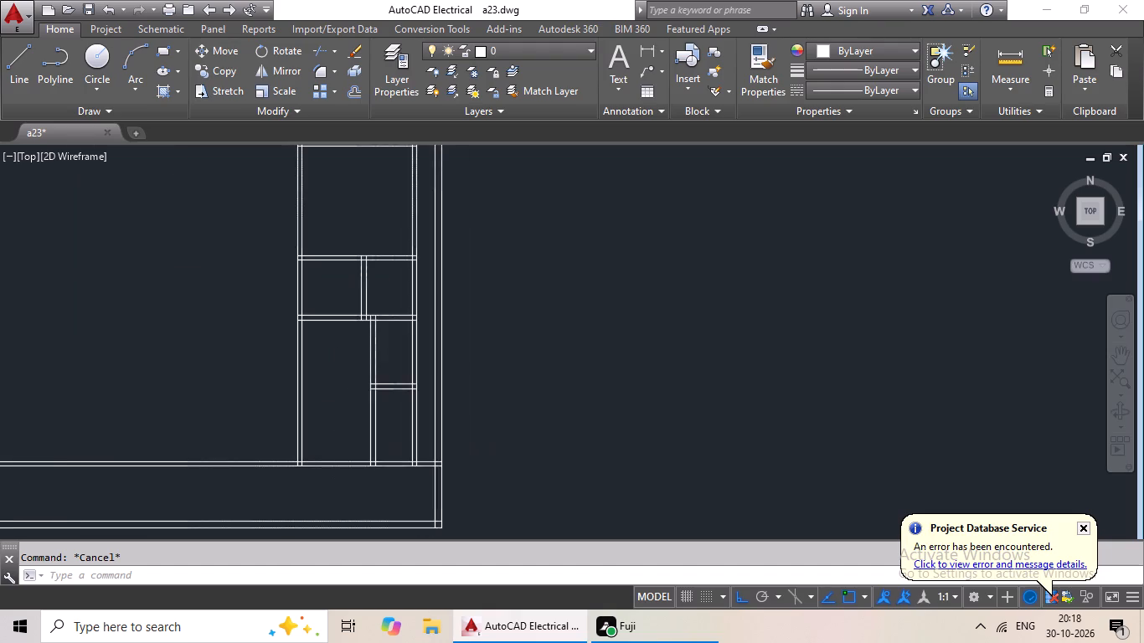
scroll(322, 479, "down", 1)
scroll(316, 483, "up", 2)
scroll(314, 484, "down", 2)
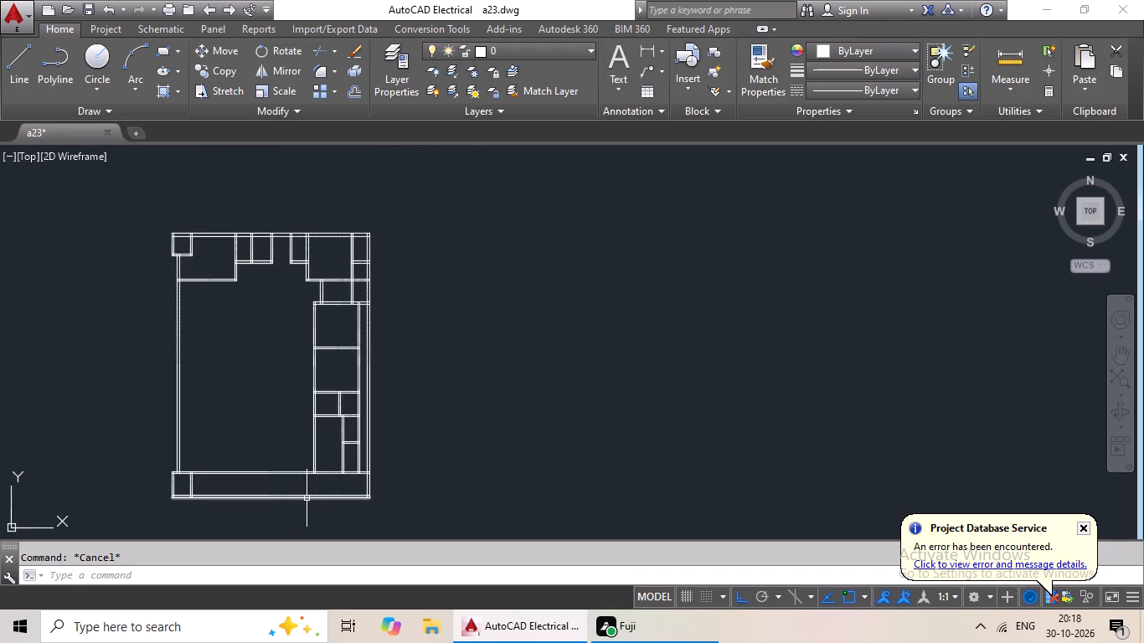
scroll(343, 479, "up", 3)
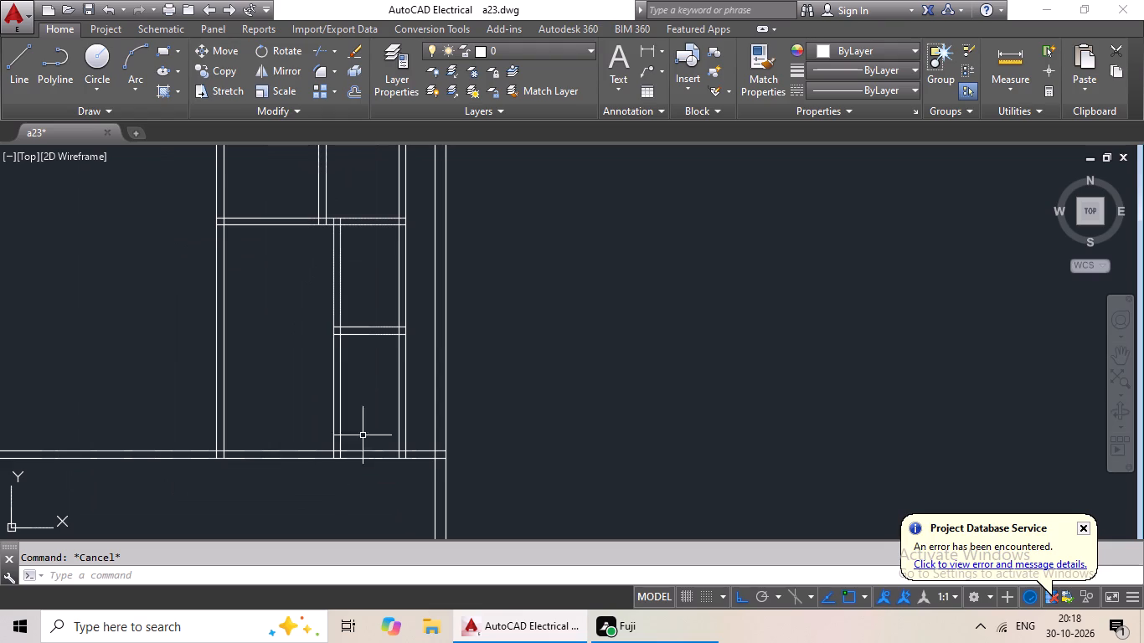
middle_click_drag(372, 410, 357, 465)
scroll(366, 403, "up", 1)
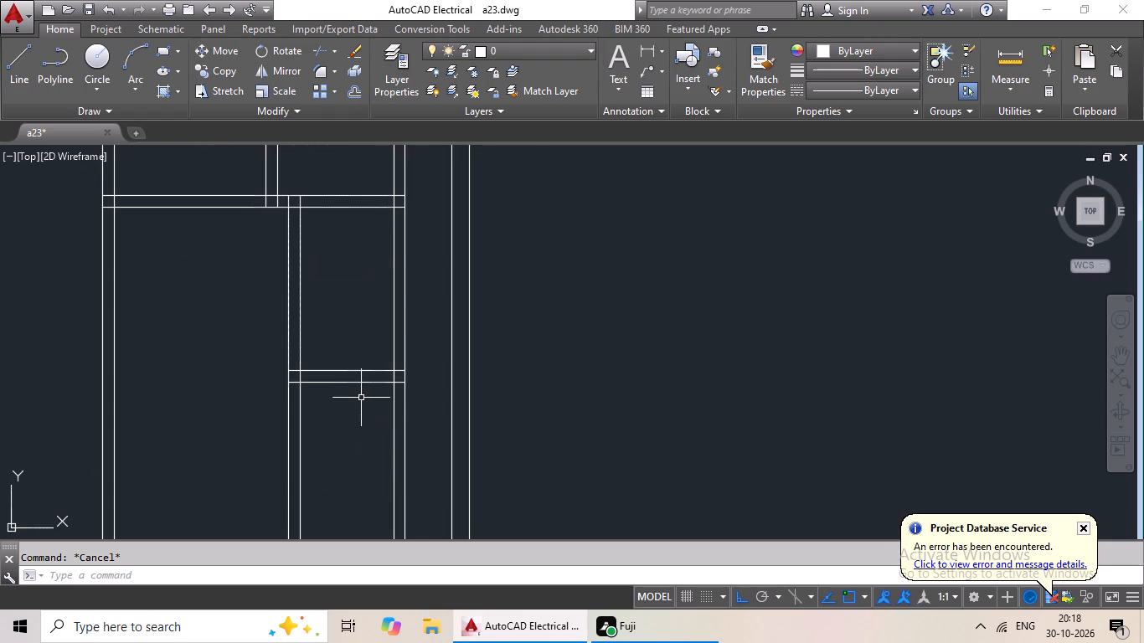
scroll(359, 395, "up", 3)
scroll(346, 335, "down", 3)
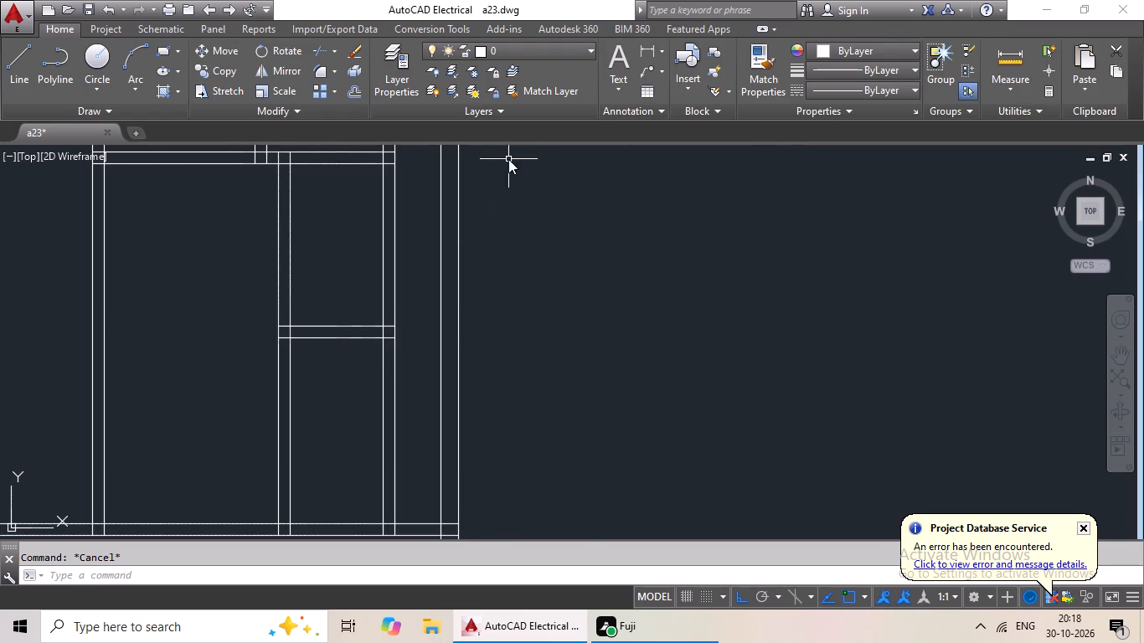
Measure the clear height of the upper small room near the plan's lower right corner with a linear dimension.
left_click(653, 44)
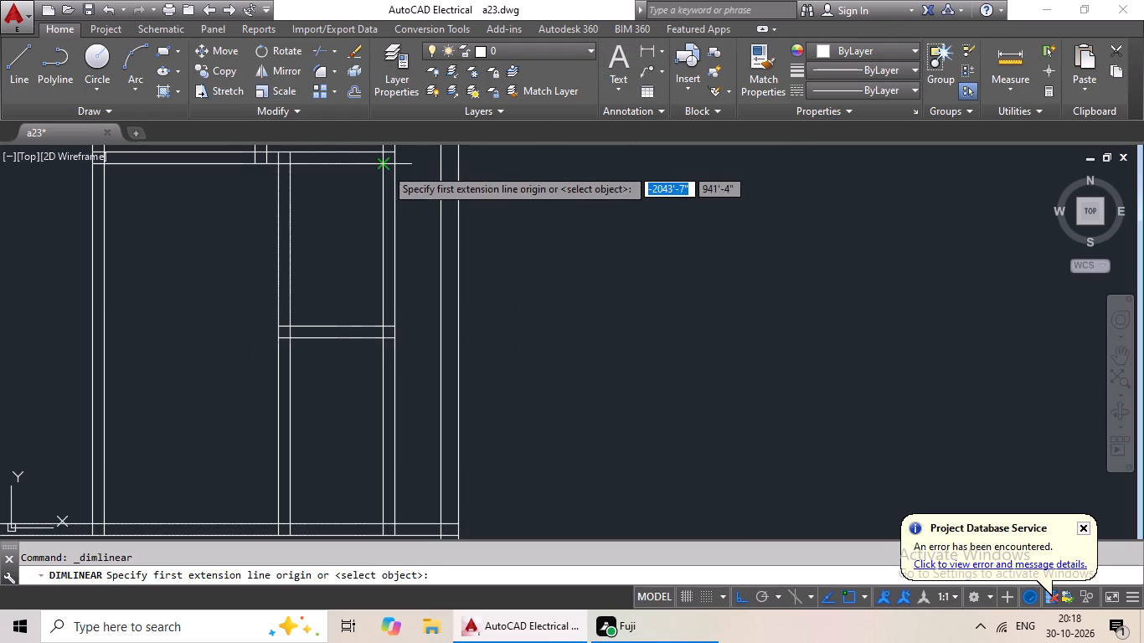
left_click(383, 162)
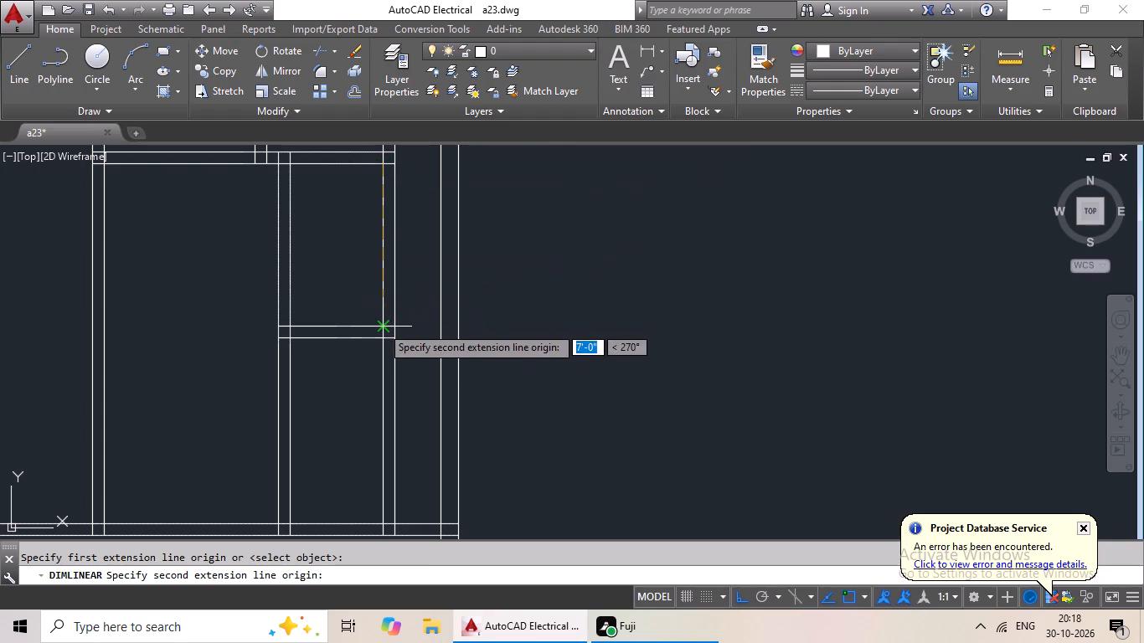
left_click(381, 328)
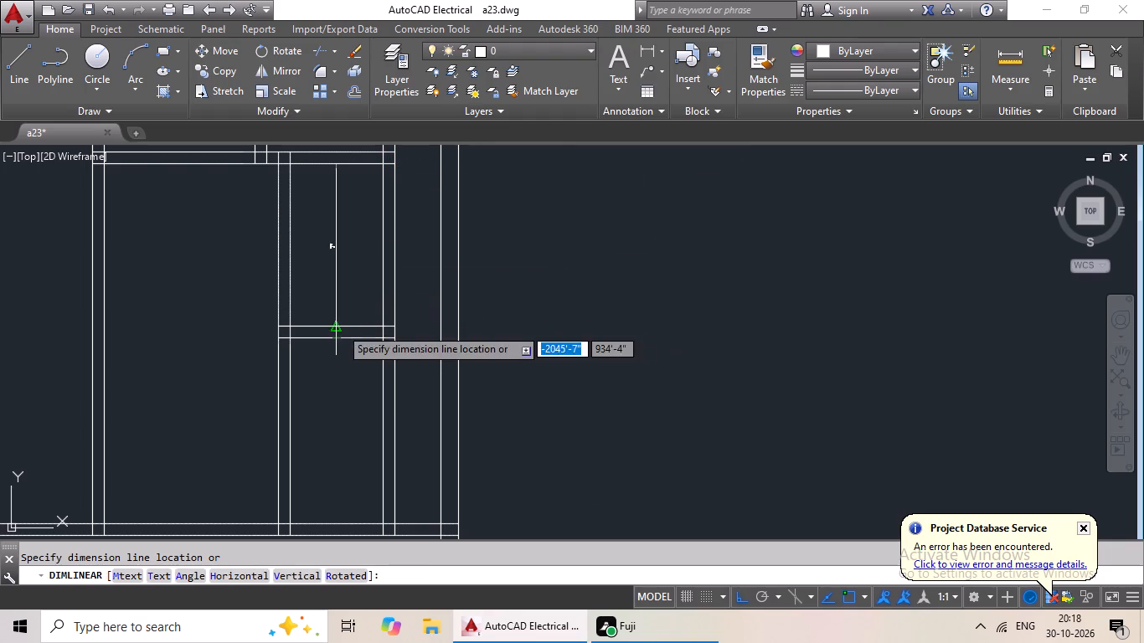
key("Escape")
Examine the small rooms and the right-hand room block in relation to the overall floor plan.
scroll(328, 339, "down", 3)
scroll(338, 339, "up", 3)
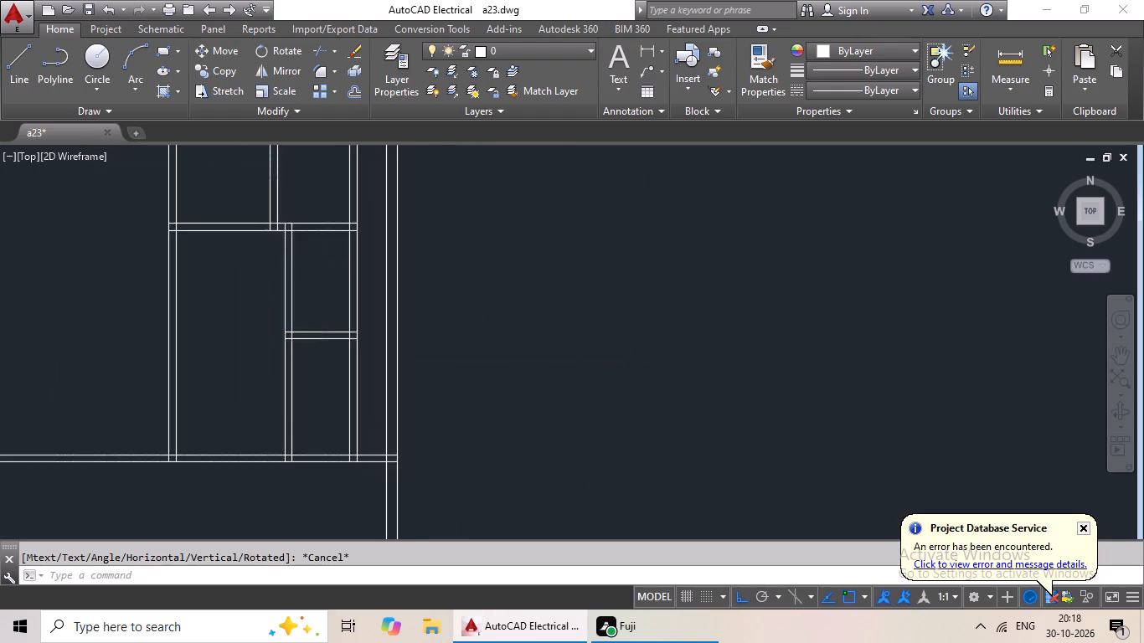
middle_click_drag(330, 414, 420, 303)
scroll(422, 310, "down", 1)
scroll(400, 384, "down", 2)
middle_click_drag(401, 389, 397, 430)
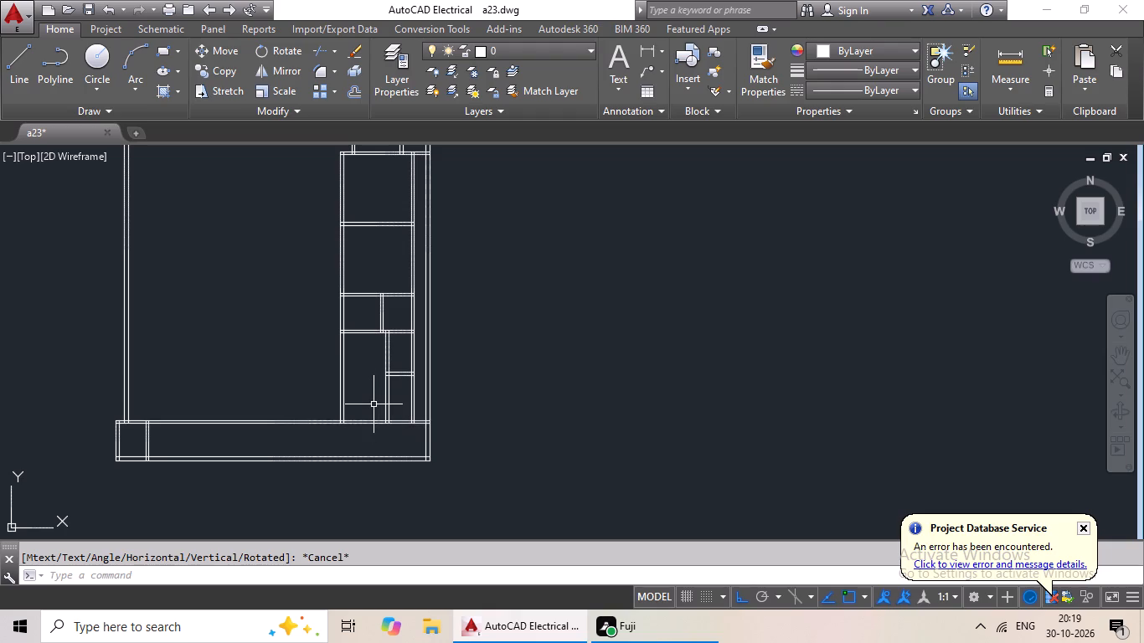
scroll(372, 397, "down", 2)
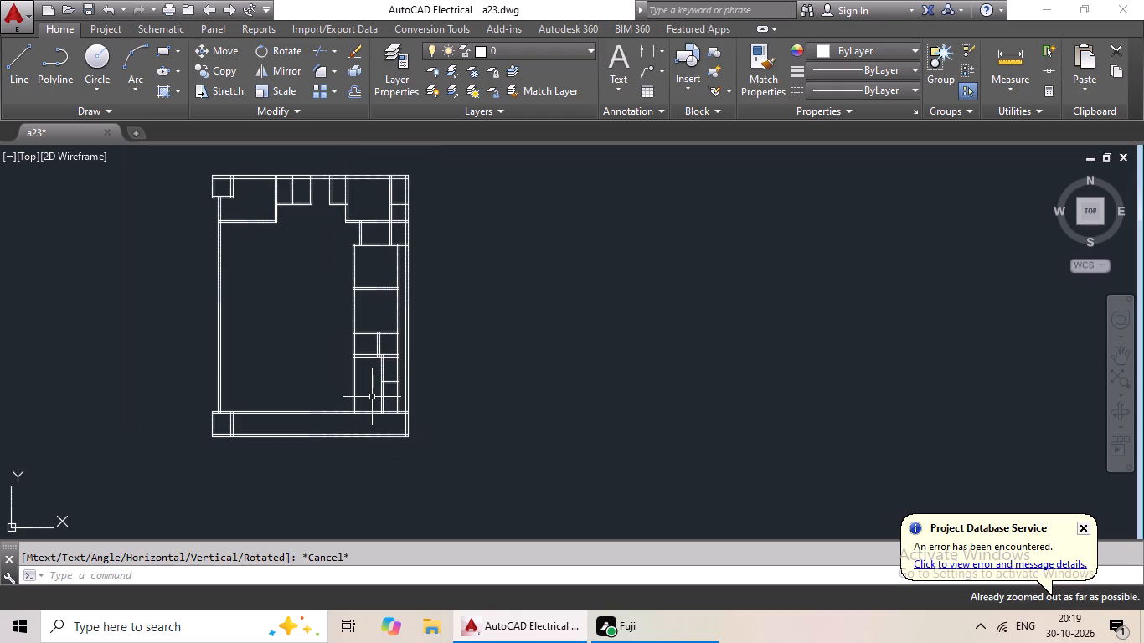
middle_click_drag(372, 397, 363, 429)
scroll(363, 429, "down", 2)
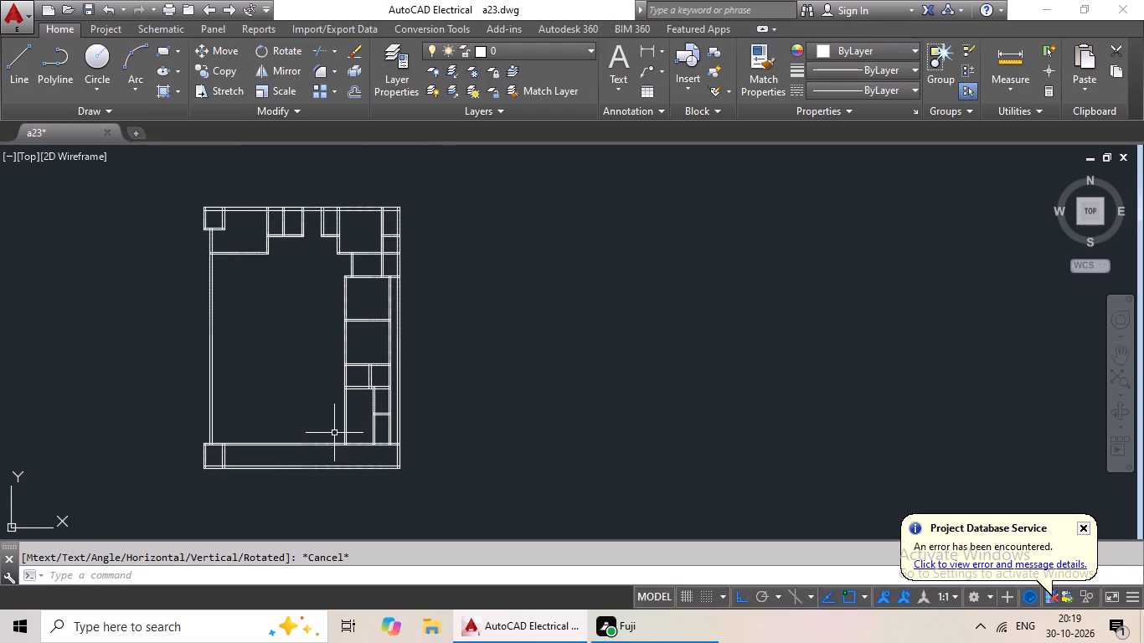
scroll(334, 433, "down", 2)
scroll(317, 368, "up", 2)
scroll(317, 368, "down", 3)
middle_click_drag(317, 368, 388, 367)
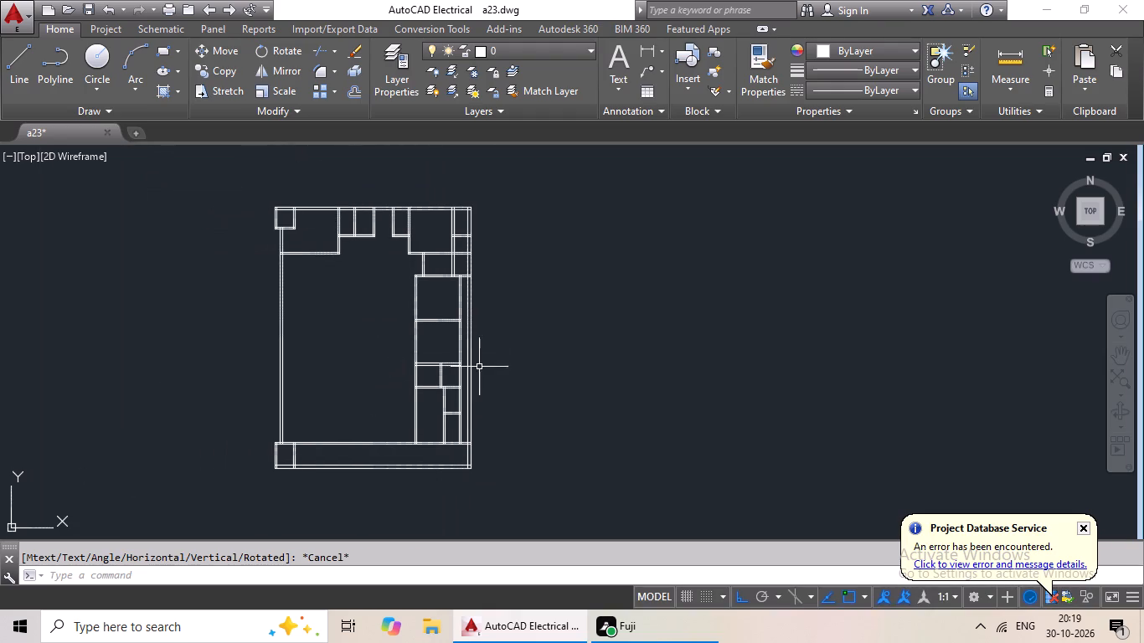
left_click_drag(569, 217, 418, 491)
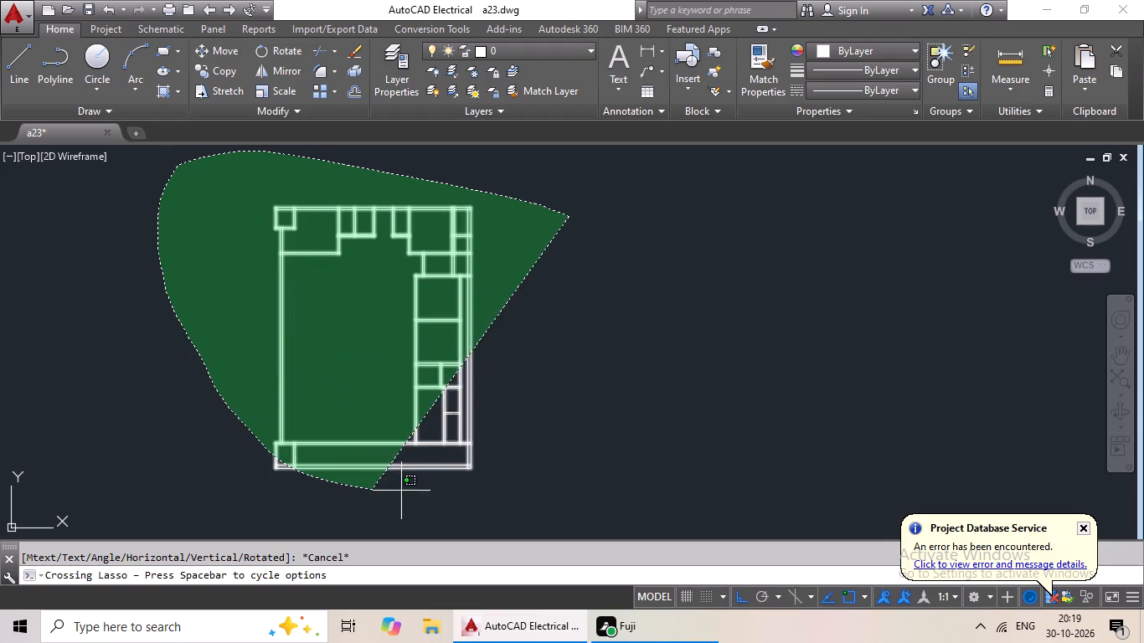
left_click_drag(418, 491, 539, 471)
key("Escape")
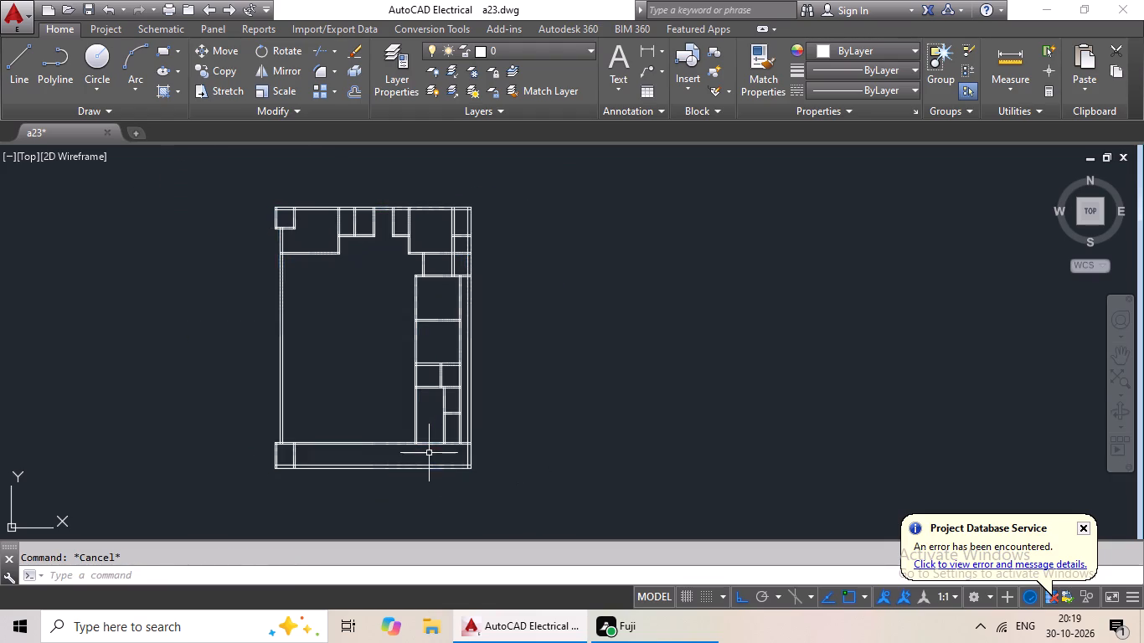
Measure the clear height of the long strip along the plan's bottom, below the small rooms, with a linear dimension.
scroll(429, 453, "up", 3)
middle_click_drag(429, 453, 542, 444)
scroll(542, 442, "down", 2)
middle_click_drag(542, 442, 403, 481)
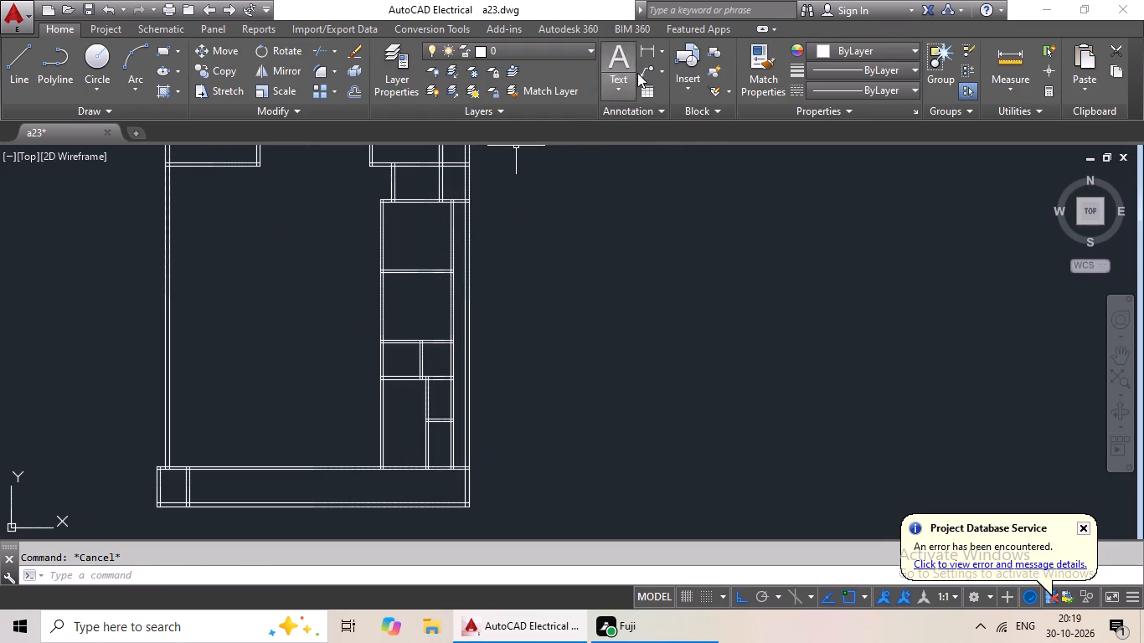
left_click(650, 46)
scroll(437, 486, "up", 4)
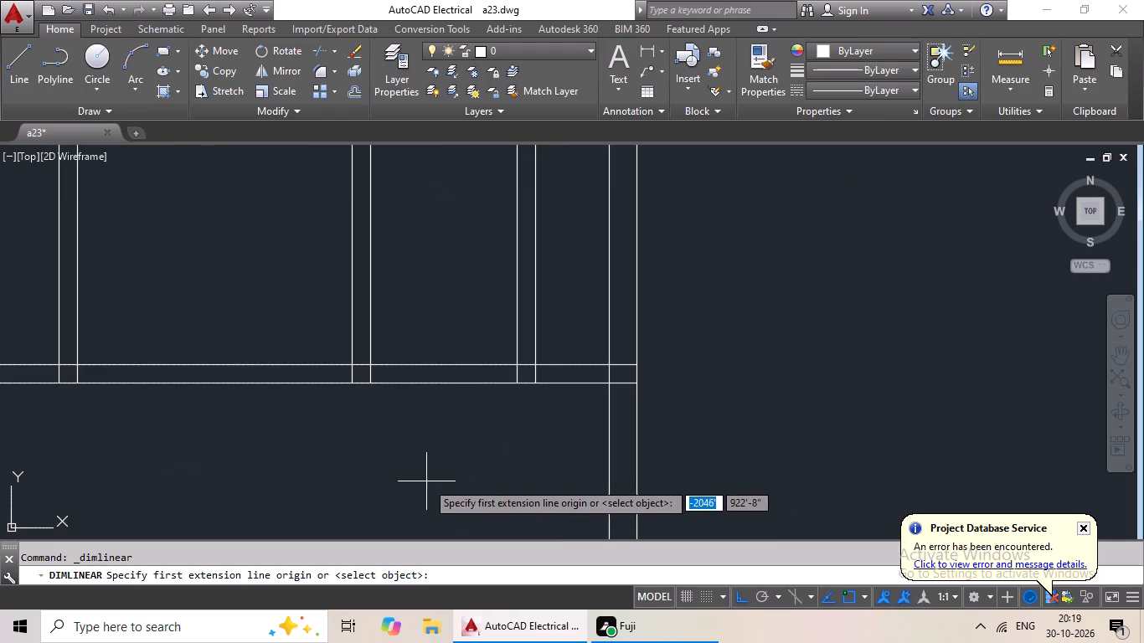
left_click(435, 381)
middle_click_drag(447, 452, 502, 271)
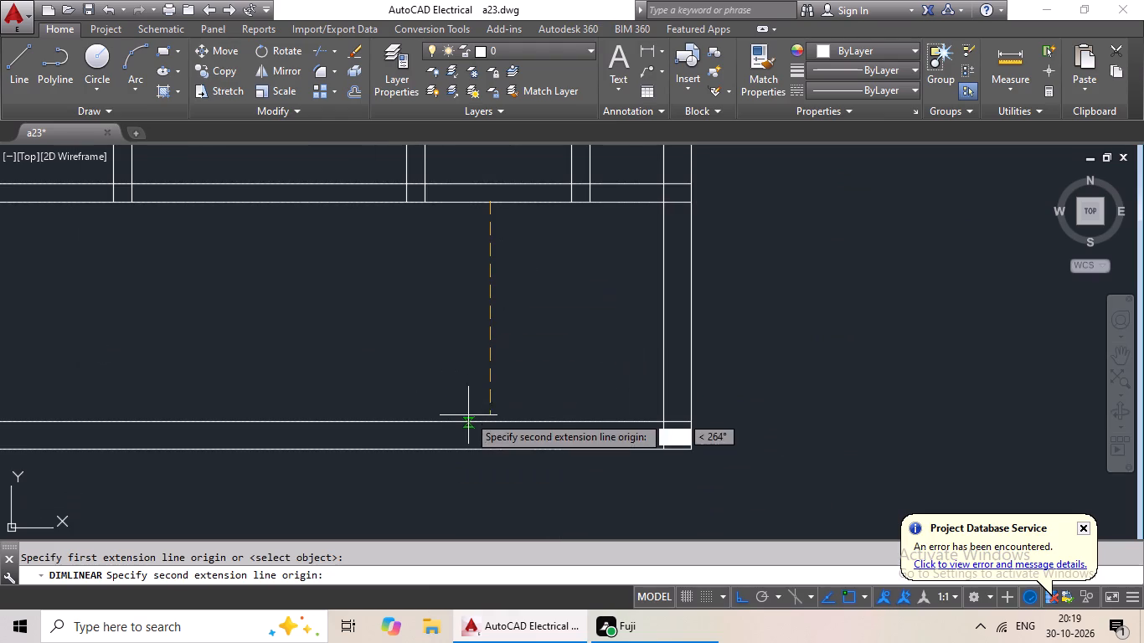
left_click(486, 423)
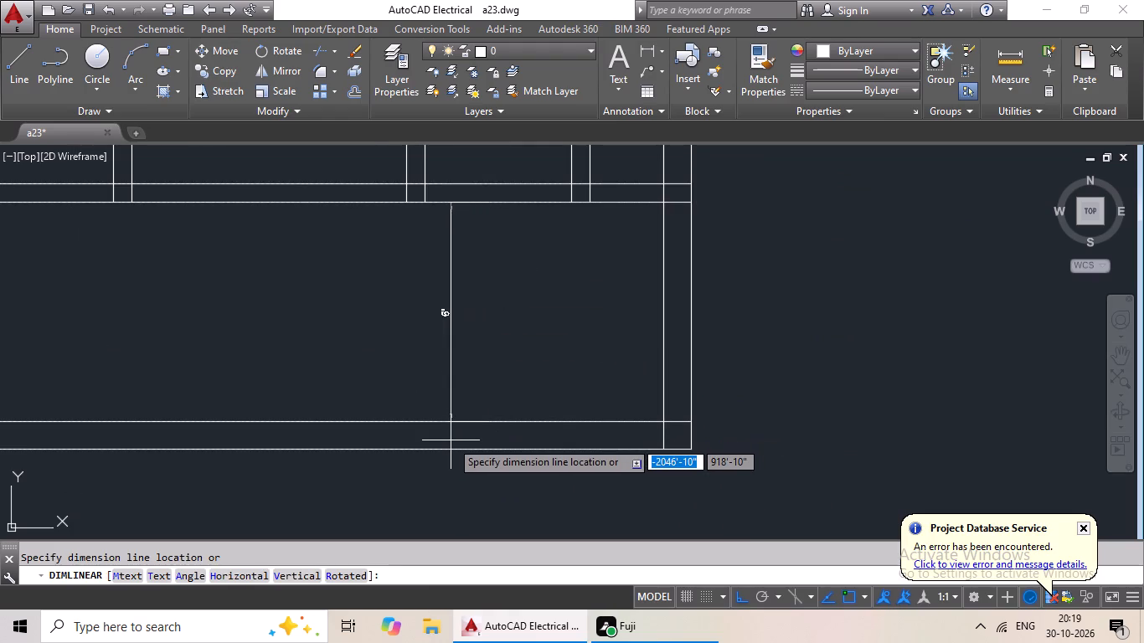
scroll(451, 440, "down", 1)
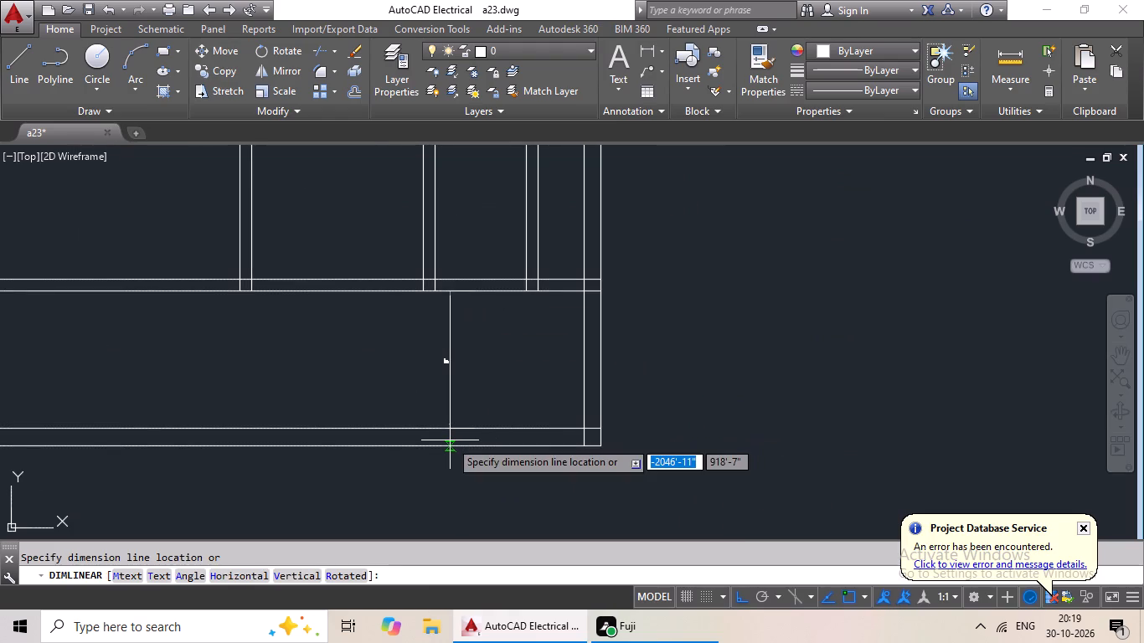
key("Escape")
key("Escape")
Examine the bottom strip and the complete floor plan to review the room layout.
scroll(450, 440, "down", 3)
middle_click_drag(557, 410, 561, 458)
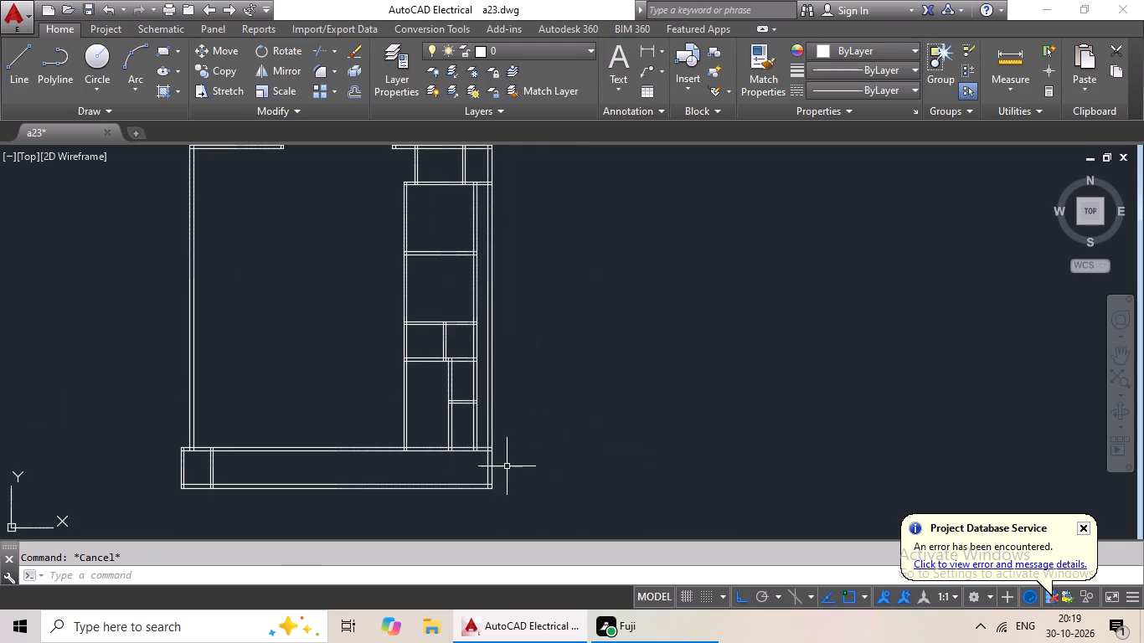
scroll(434, 476, "up", 1)
scroll(434, 476, "down", 2)
middle_click_drag(434, 476, 430, 493)
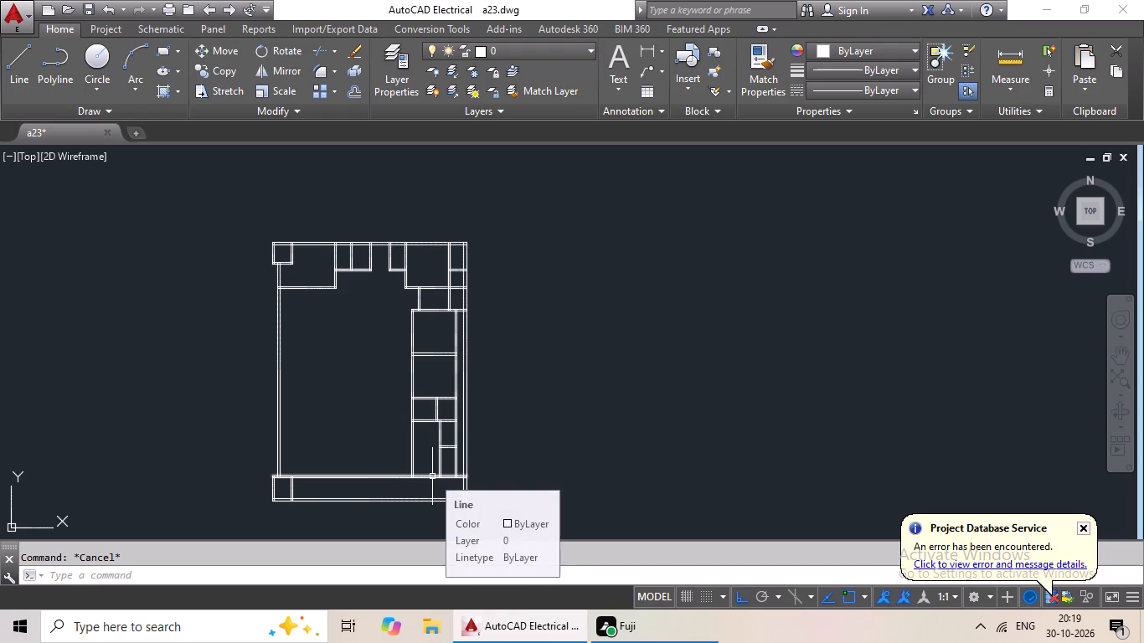
middle_click_drag(559, 343, 607, 268)
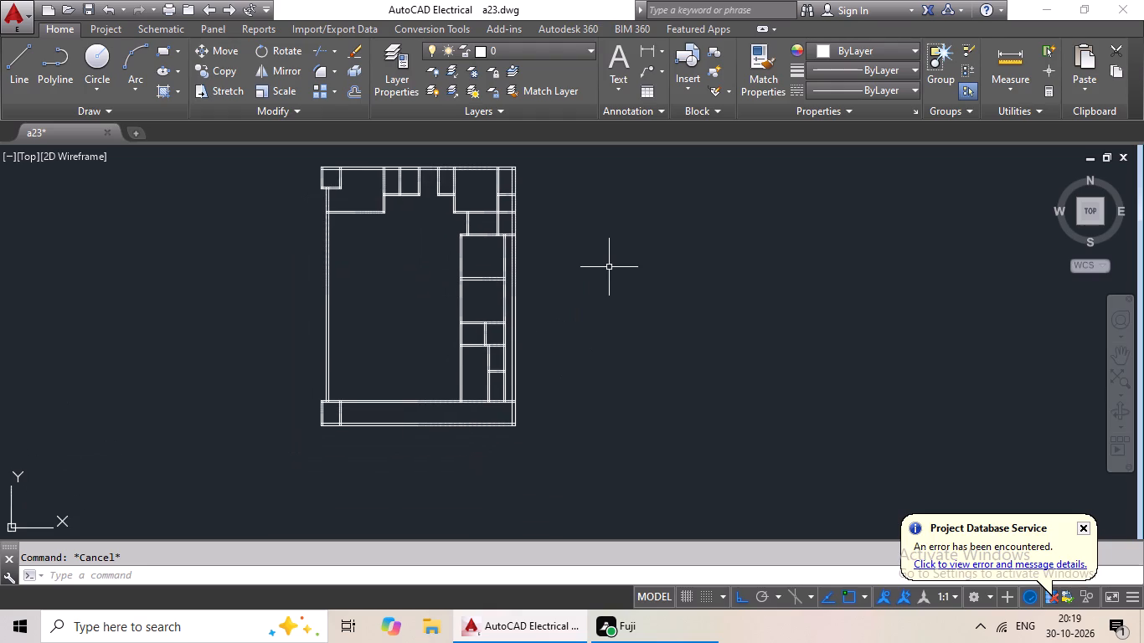
scroll(609, 267, "down", 1)
middle_click_drag(611, 270, 539, 308)
scroll(542, 311, "down", 1)
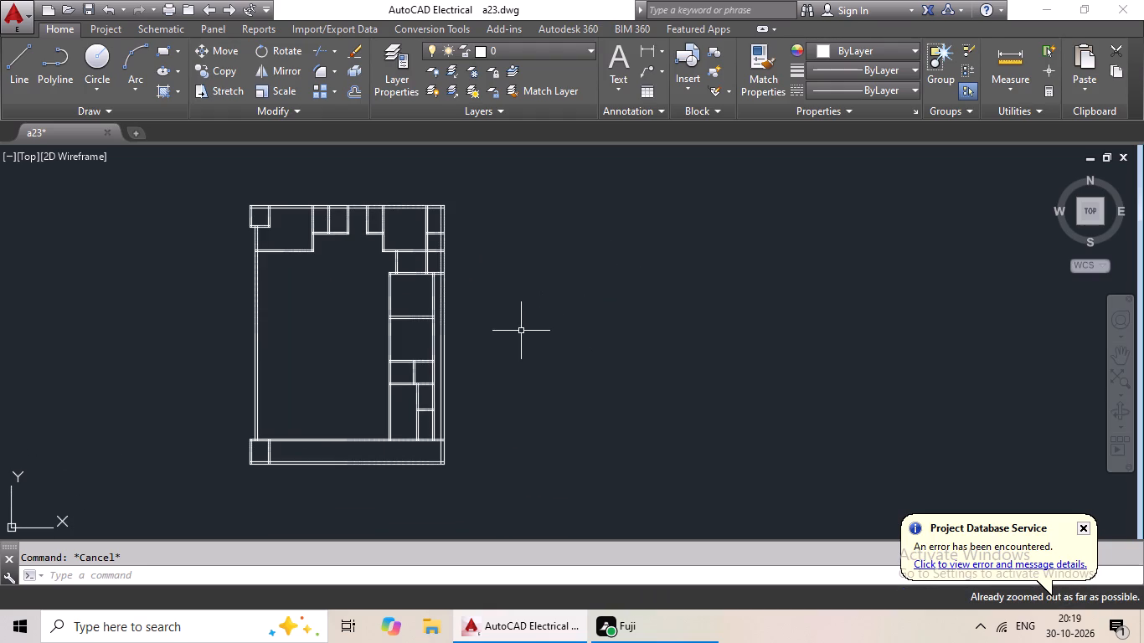
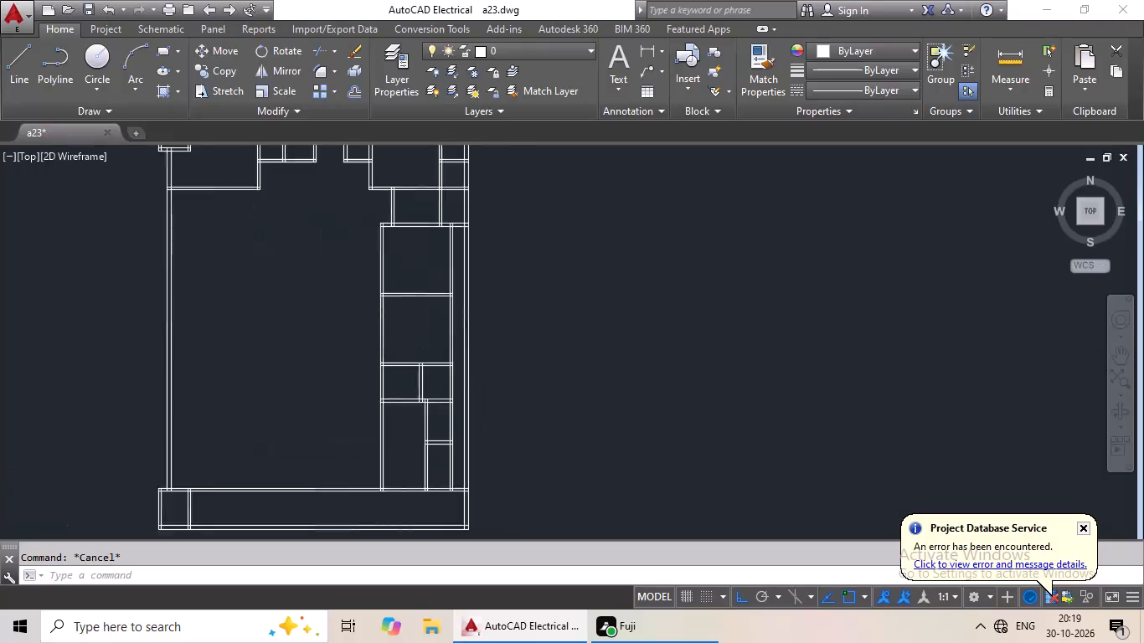
Delete the entire existing floor plan from the drawing.
scroll(412, 364, "down", 2)
middle_click_drag(399, 358, 451, 288)
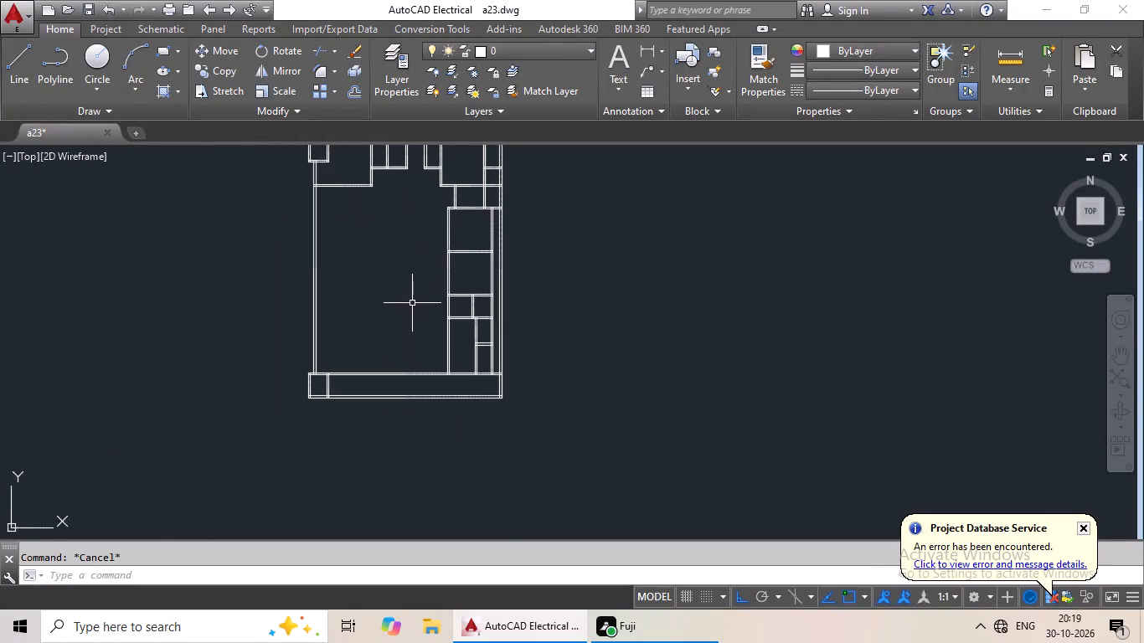
middle_click_drag(409, 302, 402, 361)
middle_click_drag(409, 362, 382, 434)
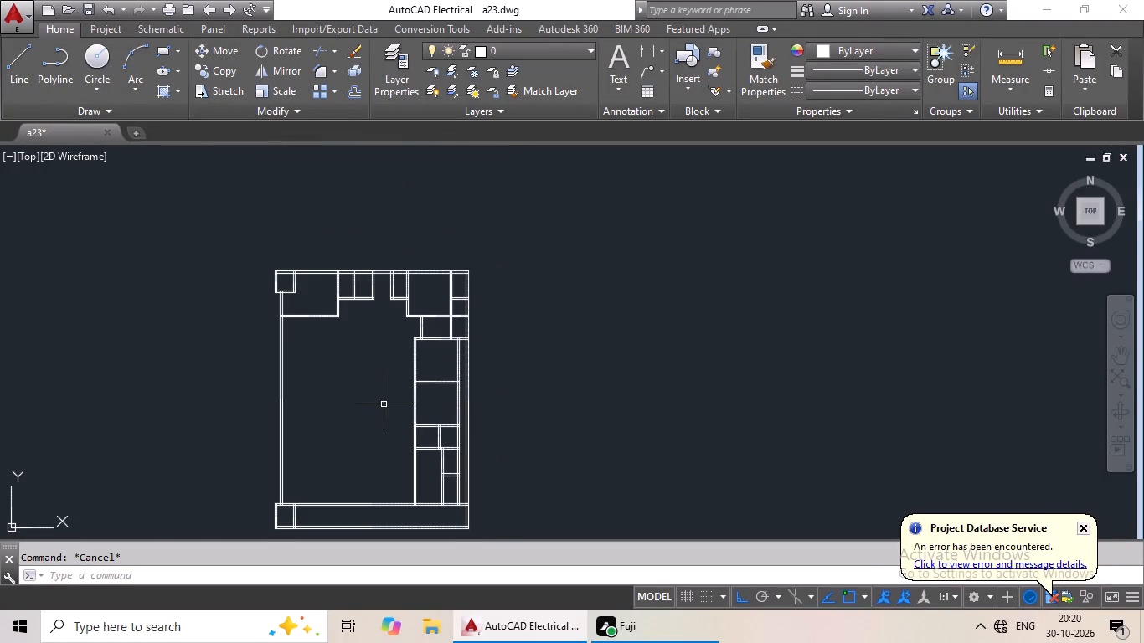
middle_click_drag(384, 404, 410, 346)
left_click_drag(580, 221, 228, 360)
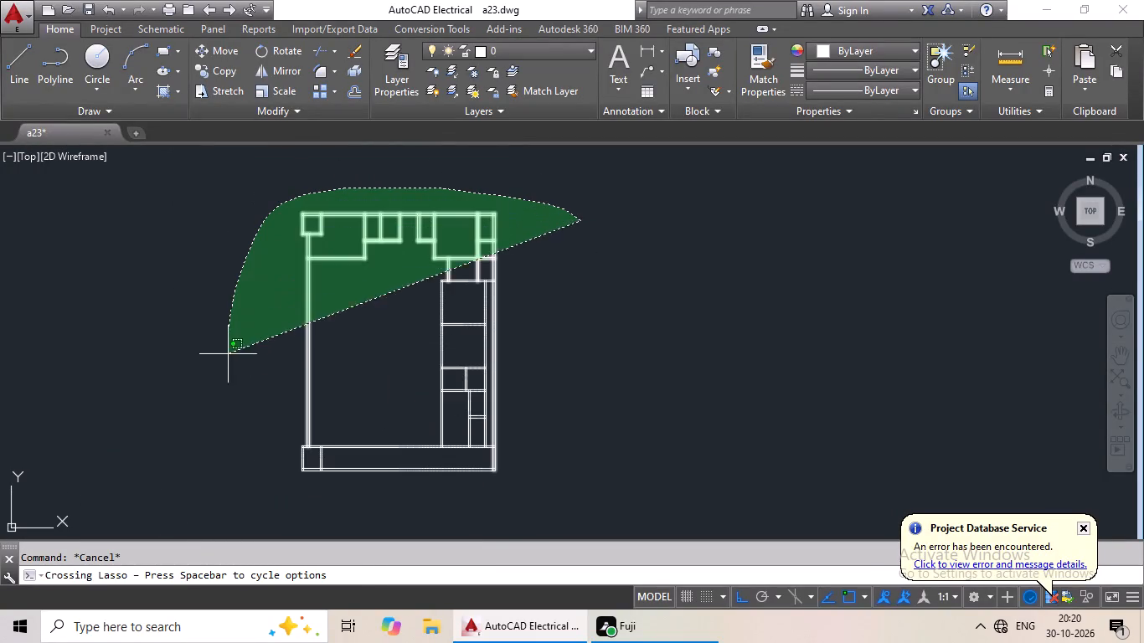
left_click_drag(228, 360, 595, 510)
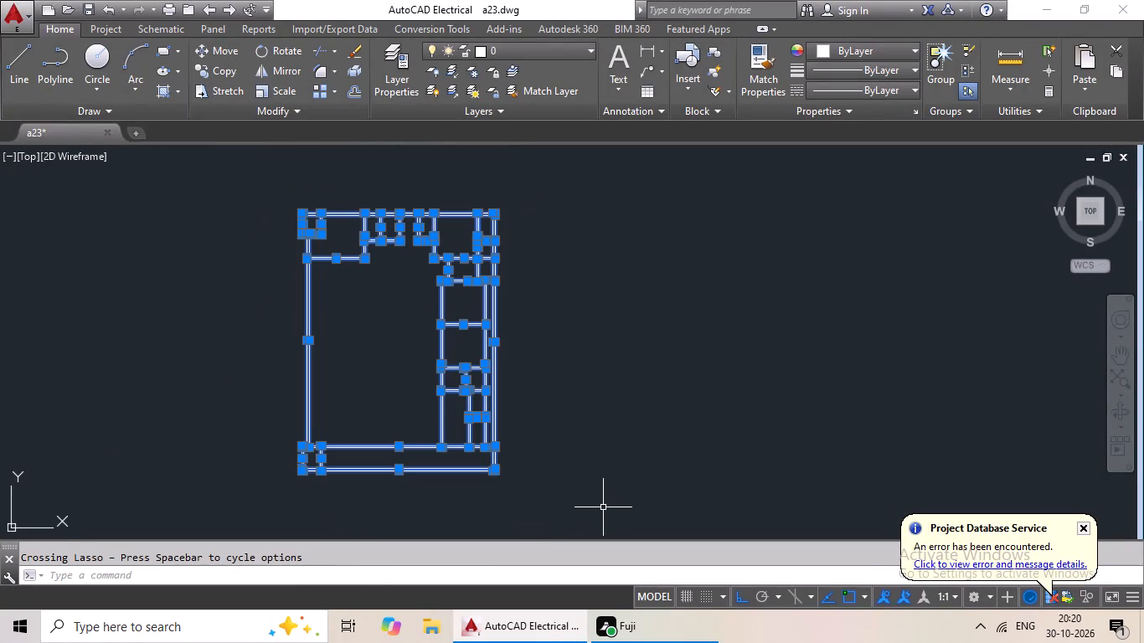
key("Delete")
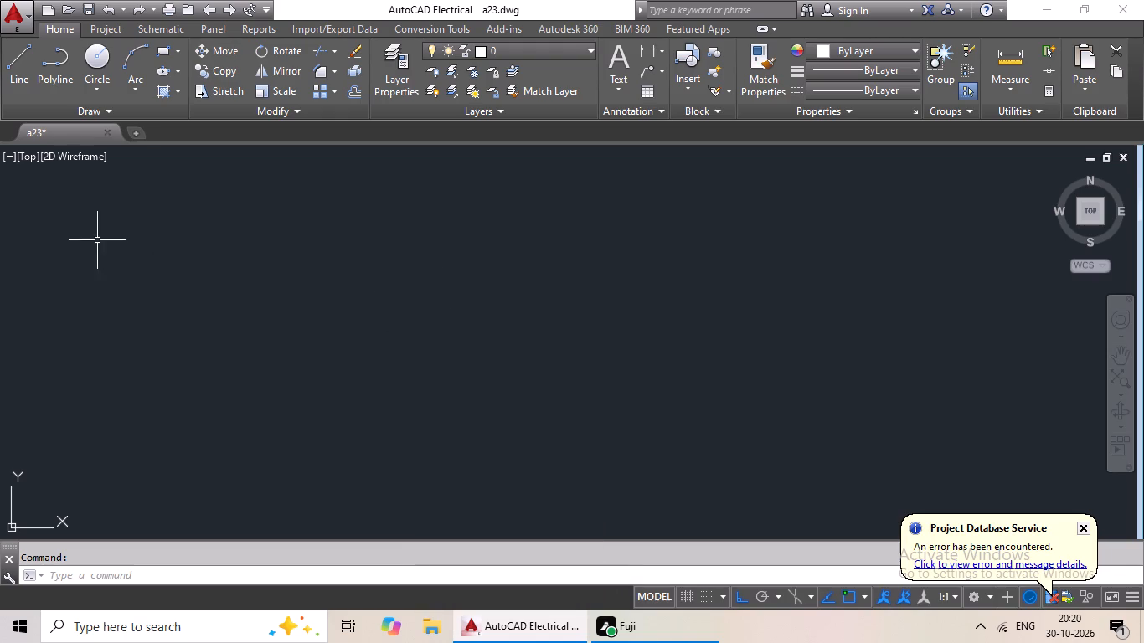
Draw a closed rectangular plot outline with lines, 37' wide and 92' high.
left_click(19, 85)
scroll(284, 219, "down", 2)
left_click_drag(263, 212, 271, 212)
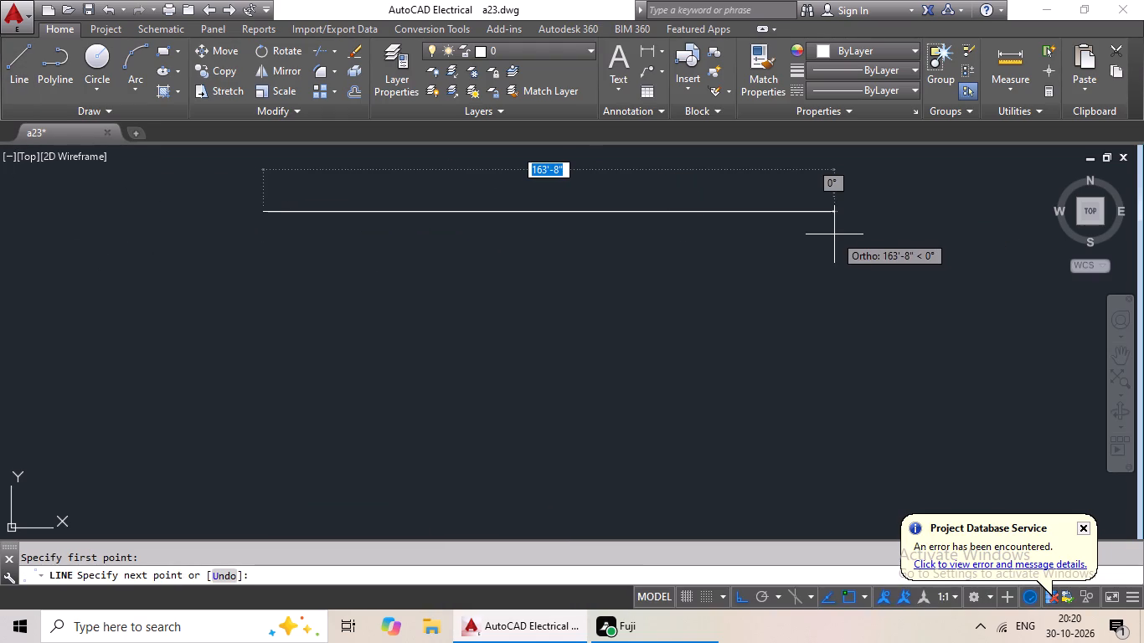
type("37'")
key("Return")
middle_click_drag(433, 480, 450, 439)
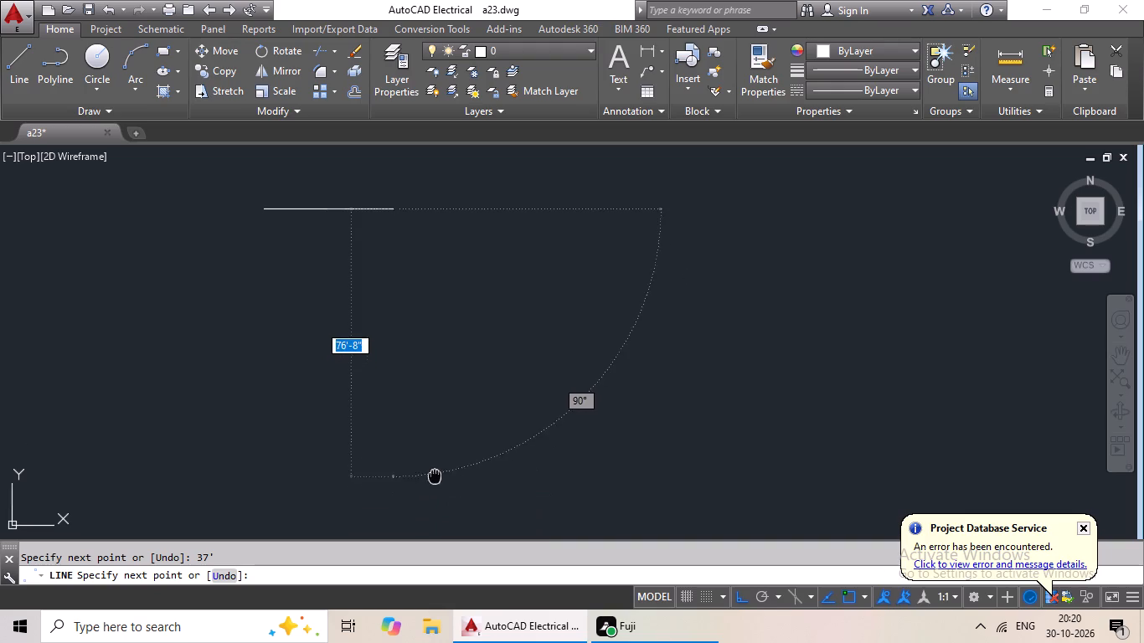
middle_click_drag(450, 439, 461, 389)
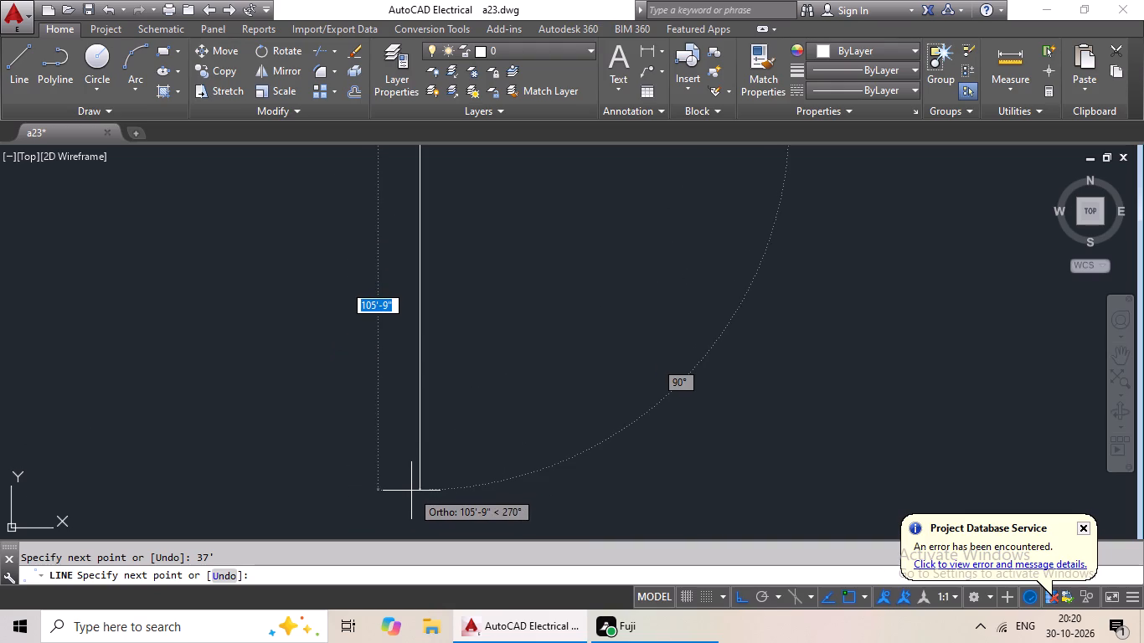
type("92")
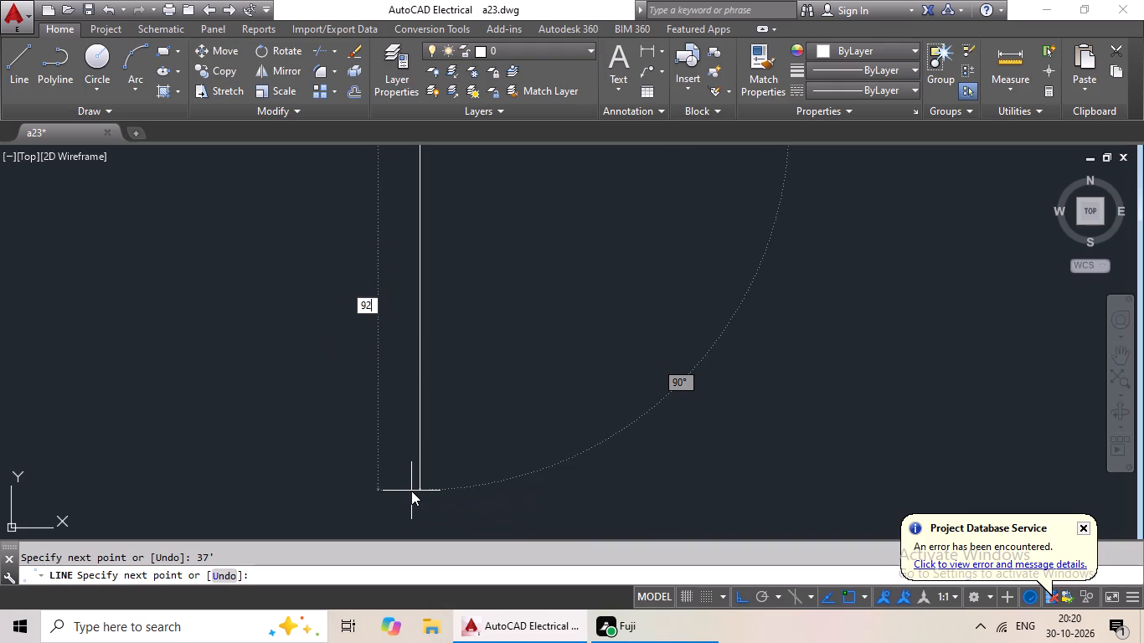
key("apostrophe")
key("Return")
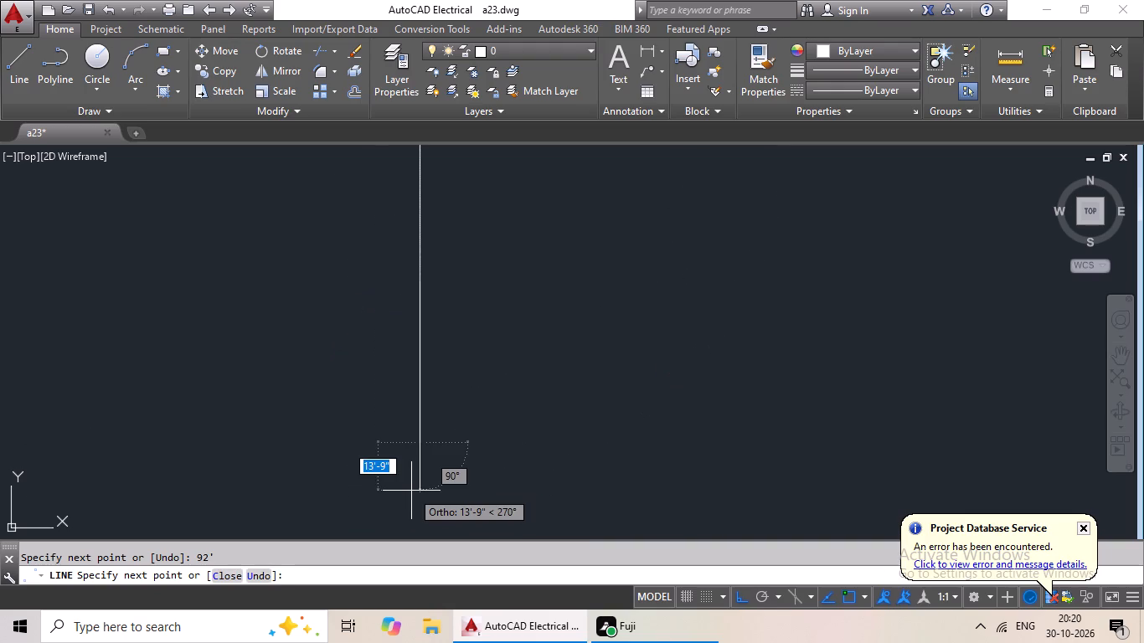
middle_click_drag(139, 420, 396, 420)
middle_click_drag(360, 373, 302, 421)
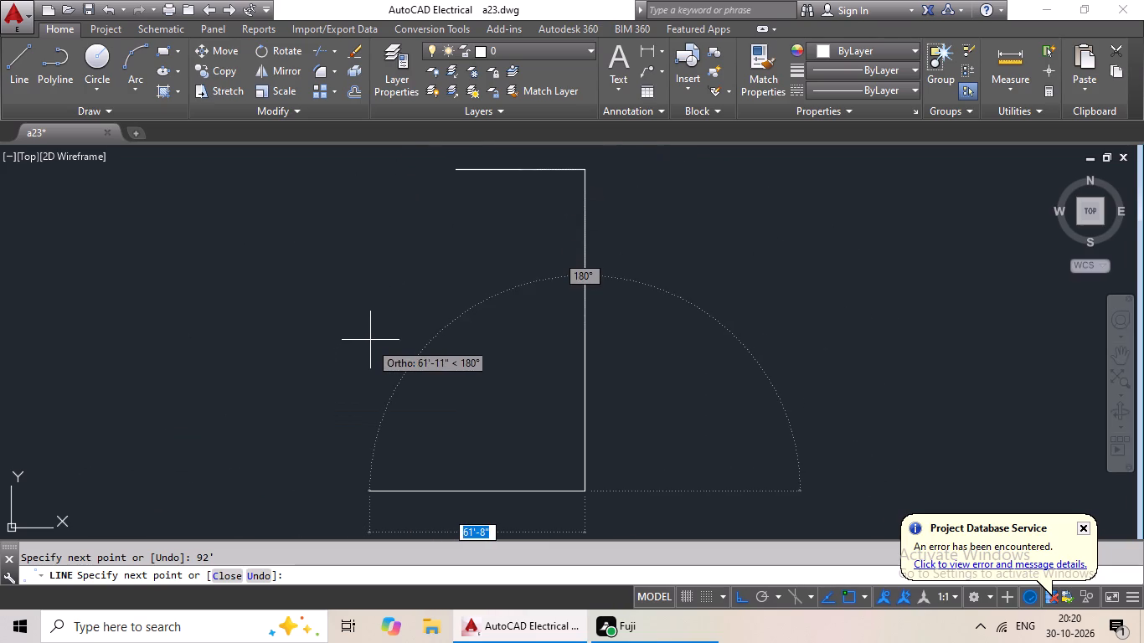
type("37'")
key("Return")
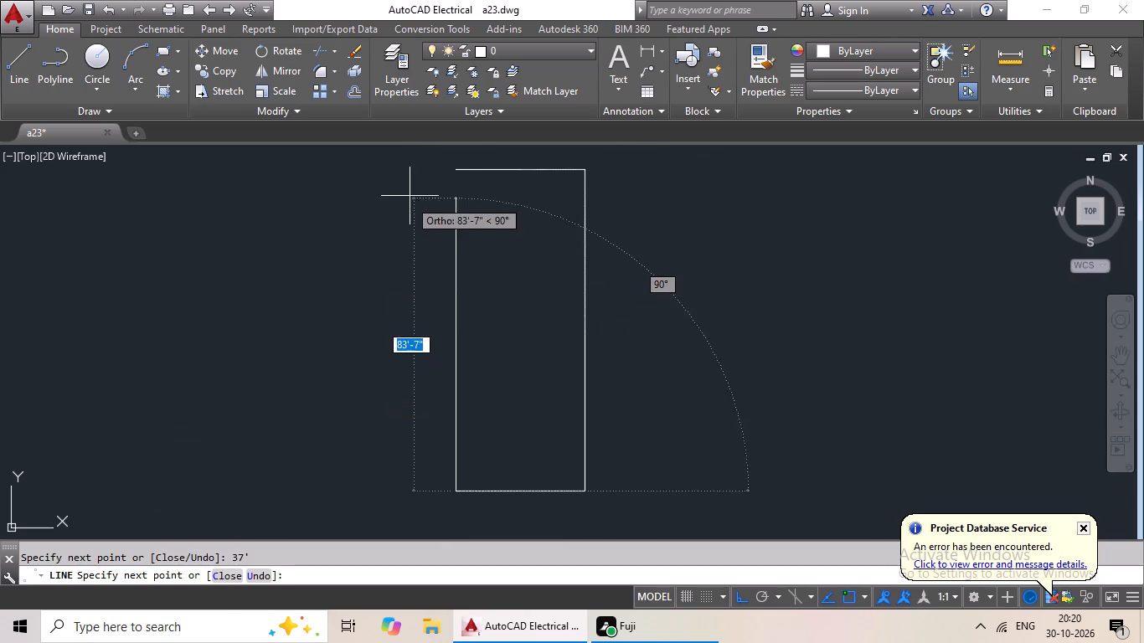
middle_click_drag(417, 183, 420, 264)
left_click(458, 248)
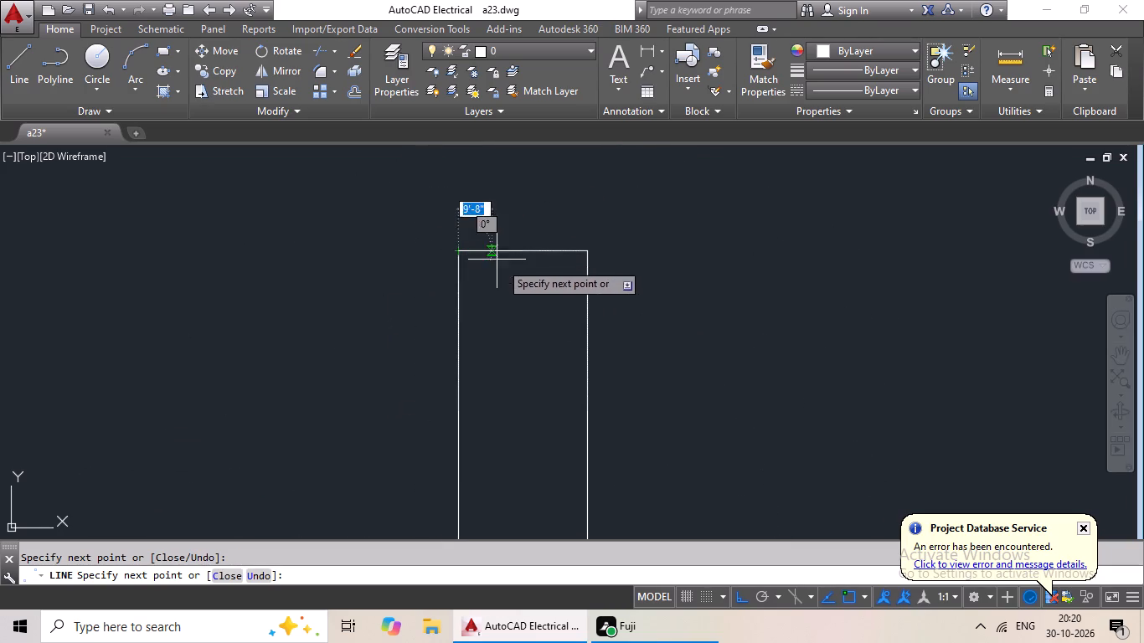
key("Escape")
key("Escape")
Offset all four sides of the plot outline 9" inward to form the outer walls.
scroll(515, 327, "down", 1)
middle_click_drag(517, 325, 527, 230)
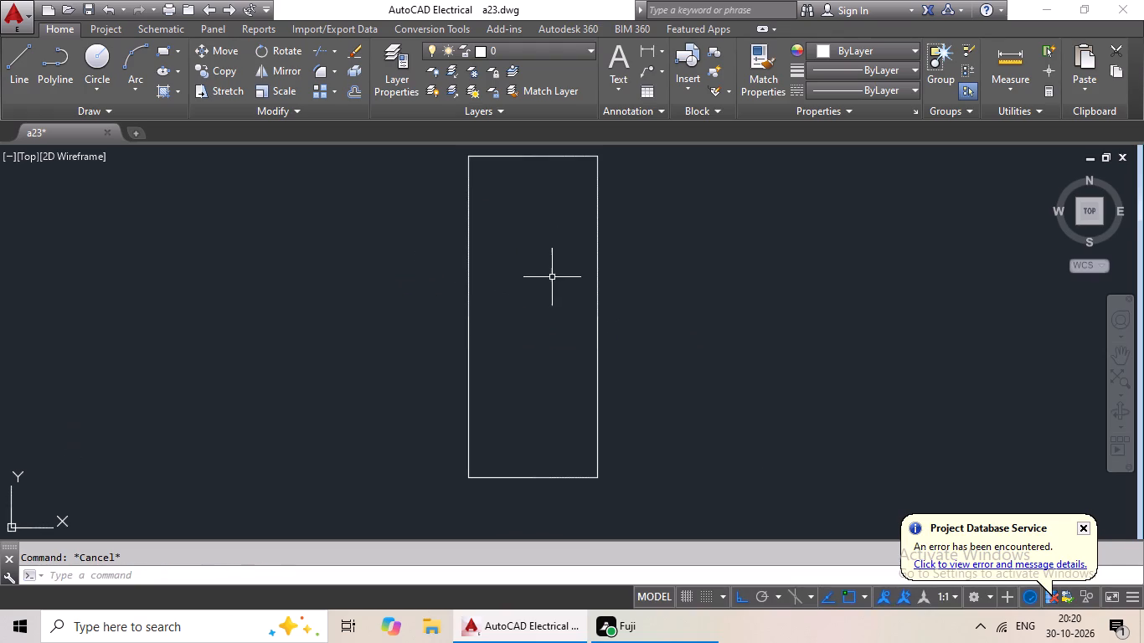
middle_click_drag(528, 273, 472, 314)
scroll(493, 275, "down", 1)
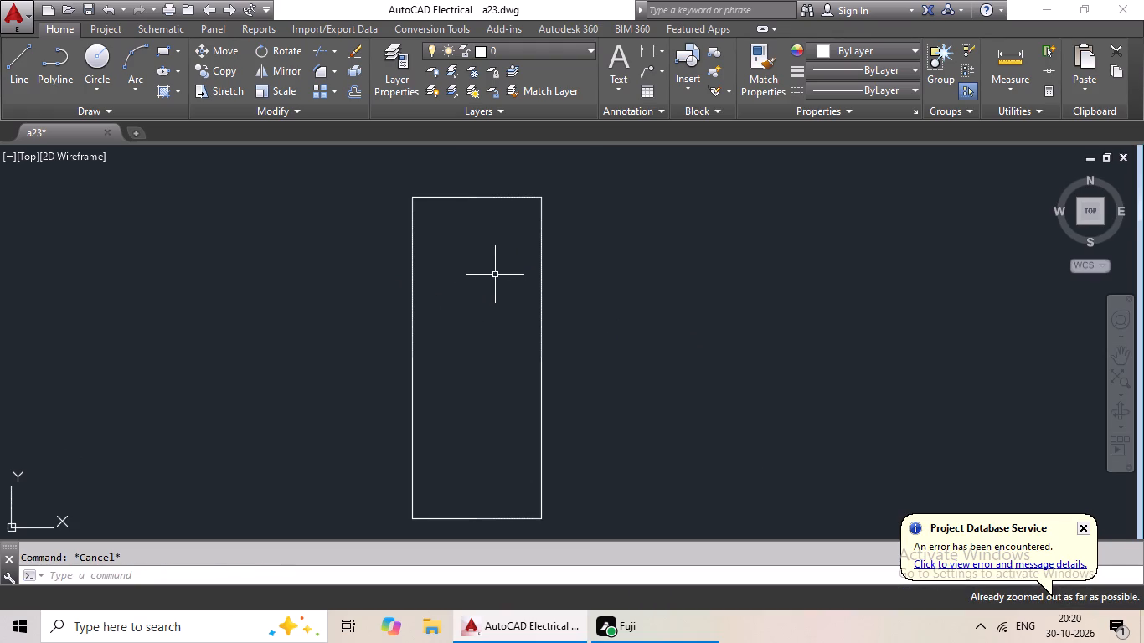
middle_click_drag(497, 277, 407, 291)
key("Escape")
key("Escape")
key("Escape")
key("Escape")
key("o")
key("Return")
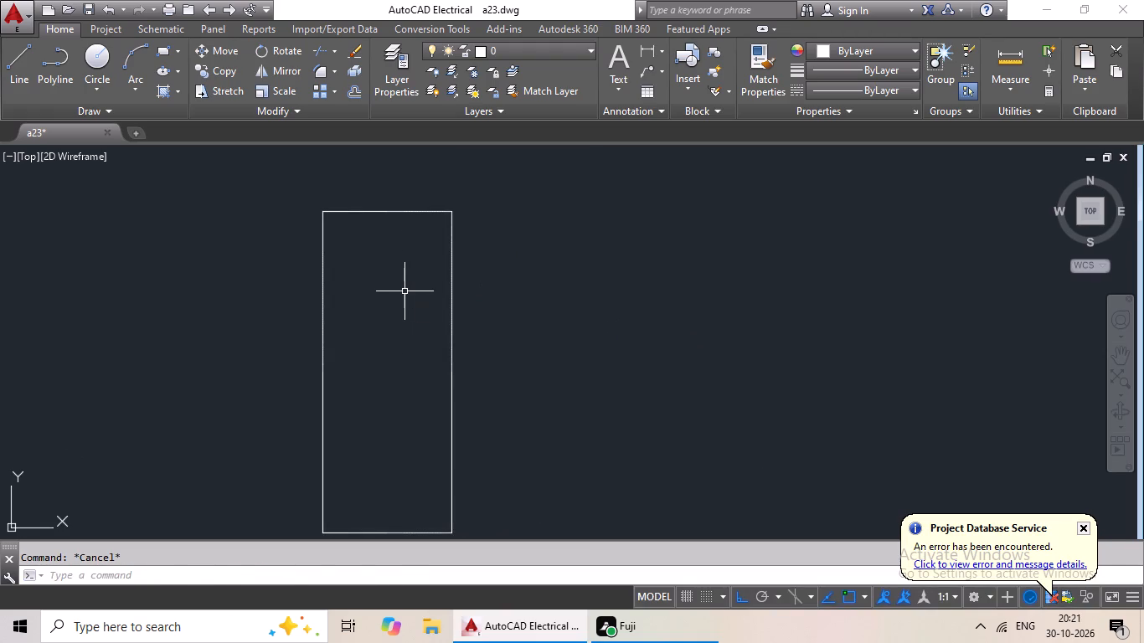
type("9\"")
key("Return")
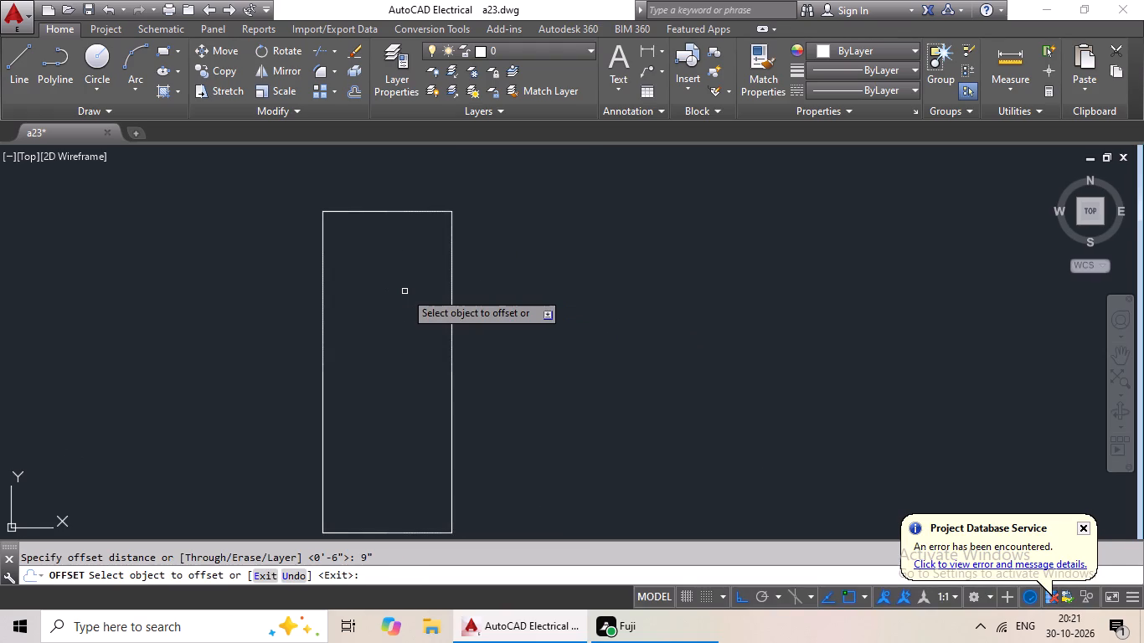
left_click_drag(322, 313, 331, 312)
left_click(385, 301)
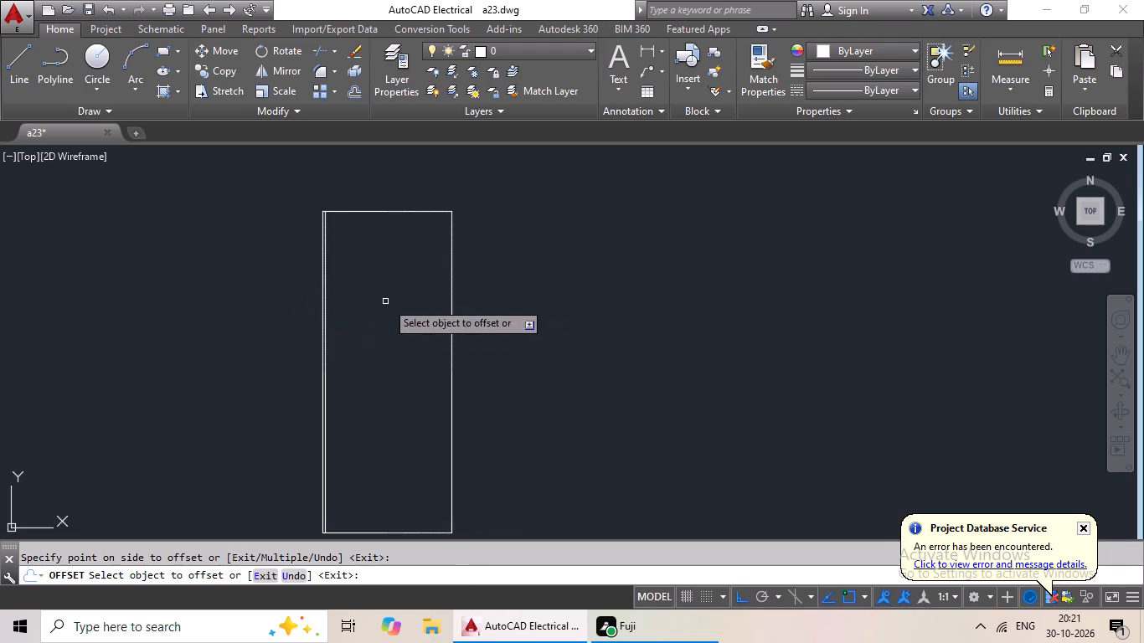
left_click_drag(419, 213, 417, 233)
left_click(409, 272)
left_click_drag(451, 260, 435, 271)
left_click(384, 287)
left_click_drag(398, 534, 402, 527)
left_click(414, 456)
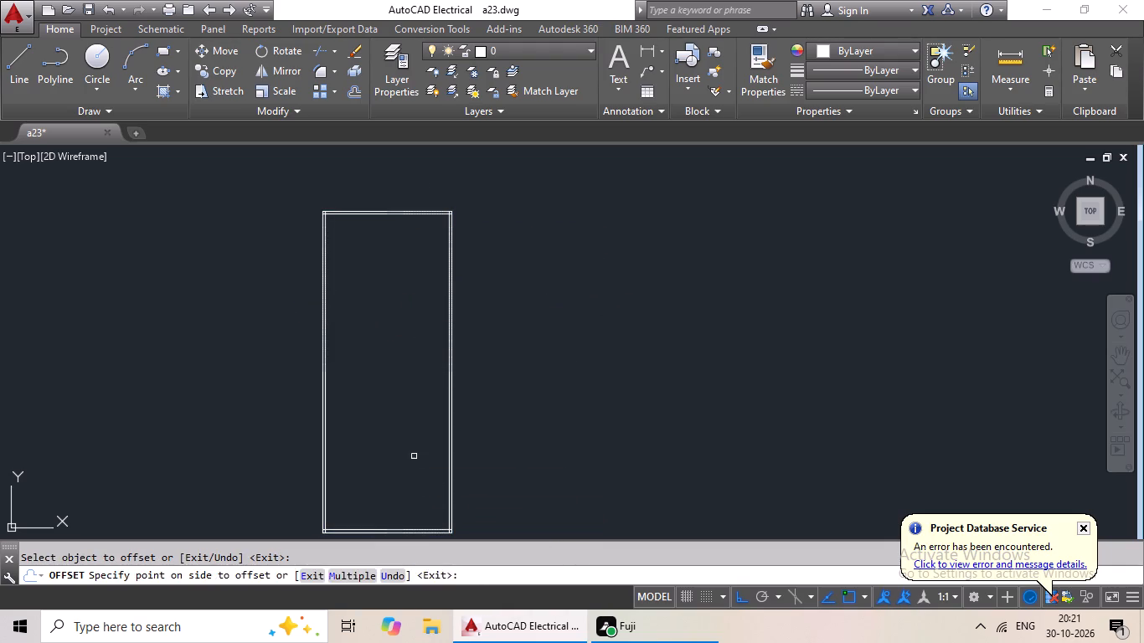
key("Escape")
key("Escape")
Measure the plot's overall width with a linear dimension between the outer top corners, without placing it.
left_click(647, 49)
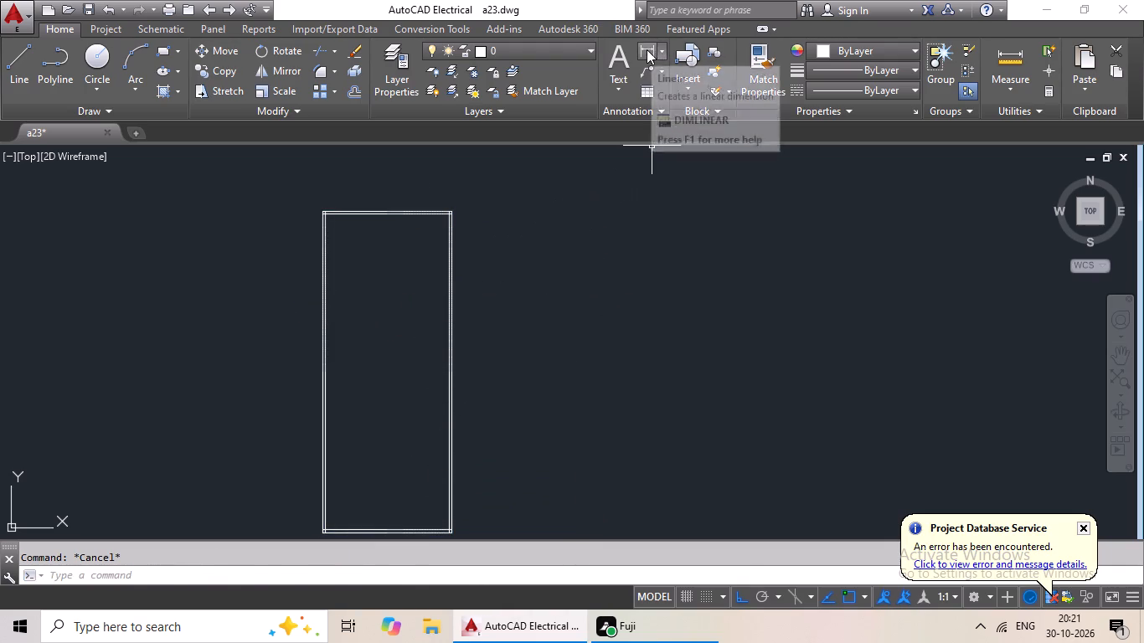
scroll(284, 201, "up", 4)
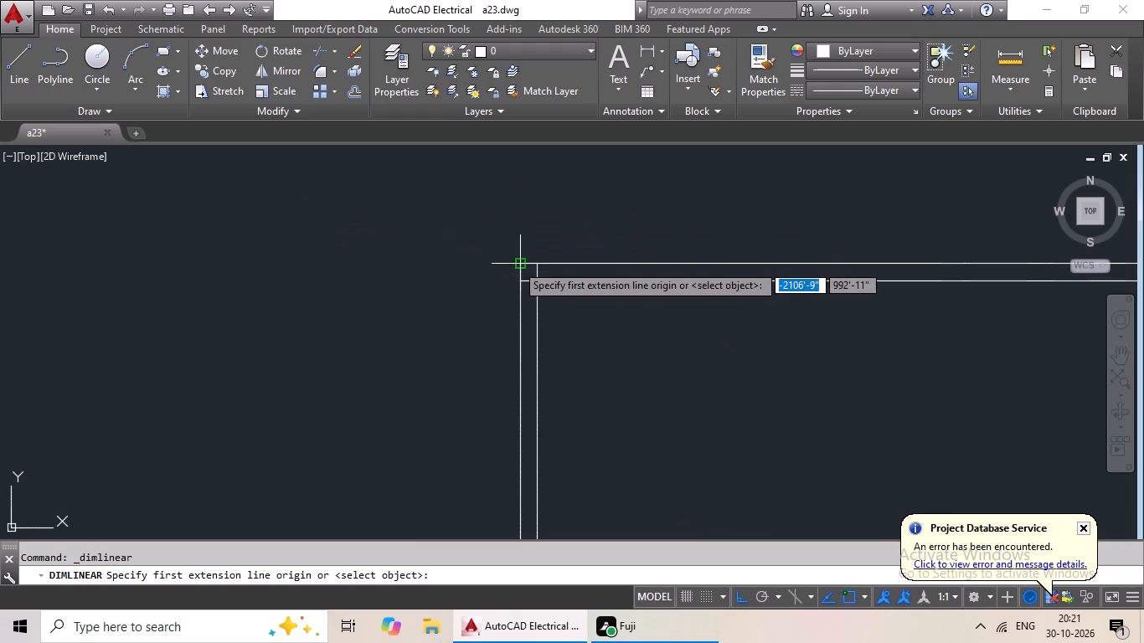
left_click(521, 263)
middle_click_drag(675, 303, 246, 419)
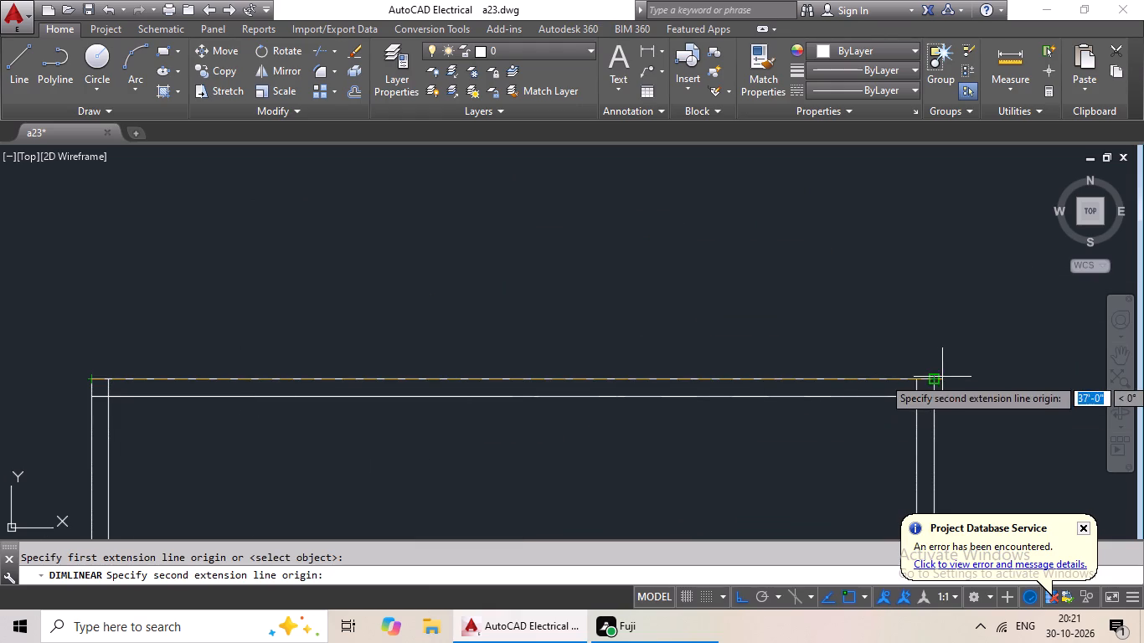
left_click(930, 383)
scroll(925, 330, "down", 1)
middle_click_drag(926, 327, 933, 306)
scroll(901, 325, "up", 2)
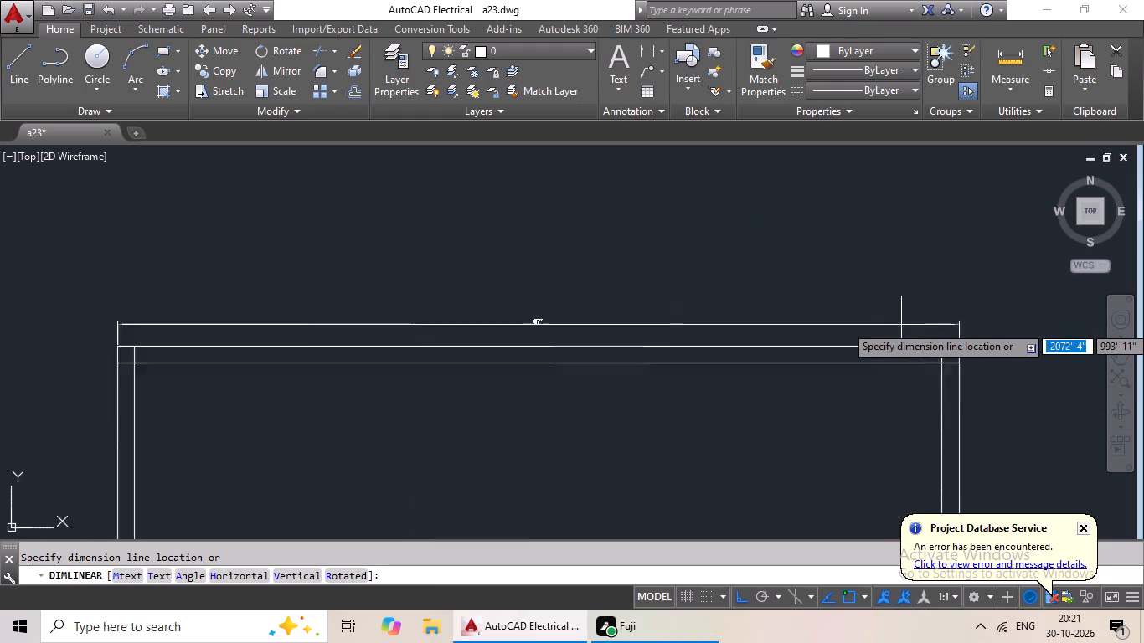
key("Escape")
scroll(913, 323, "down", 4)
key("Escape")
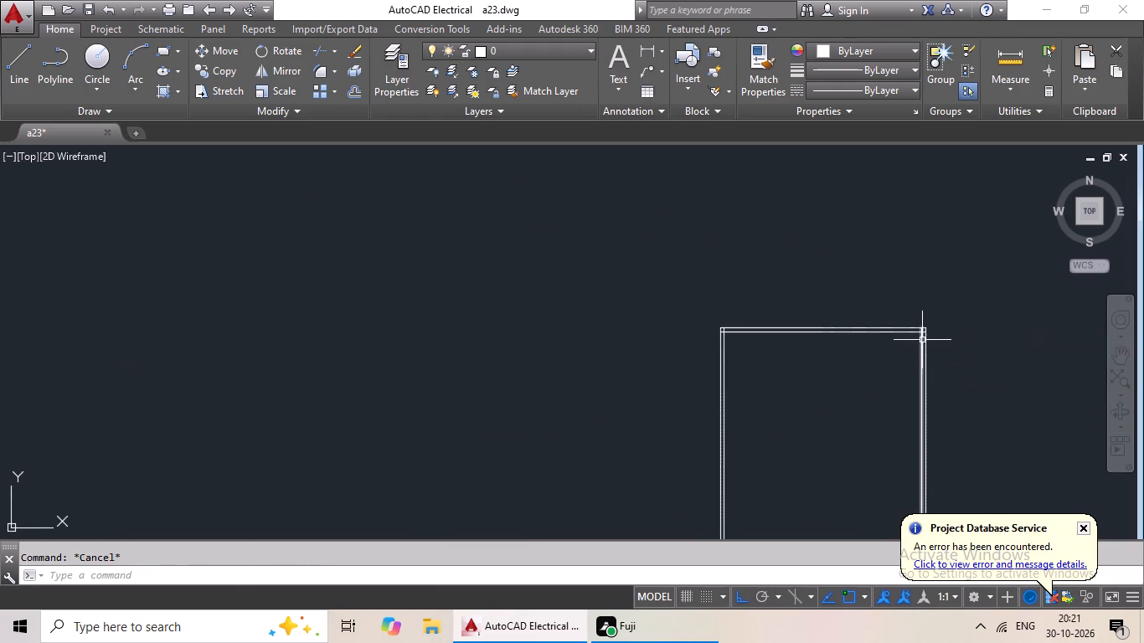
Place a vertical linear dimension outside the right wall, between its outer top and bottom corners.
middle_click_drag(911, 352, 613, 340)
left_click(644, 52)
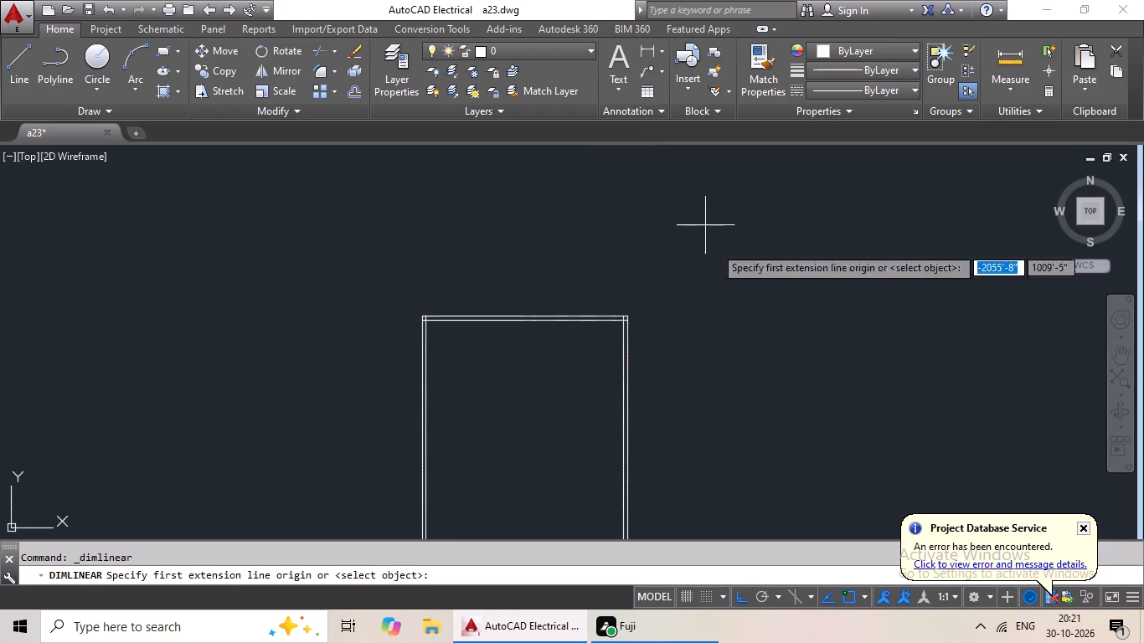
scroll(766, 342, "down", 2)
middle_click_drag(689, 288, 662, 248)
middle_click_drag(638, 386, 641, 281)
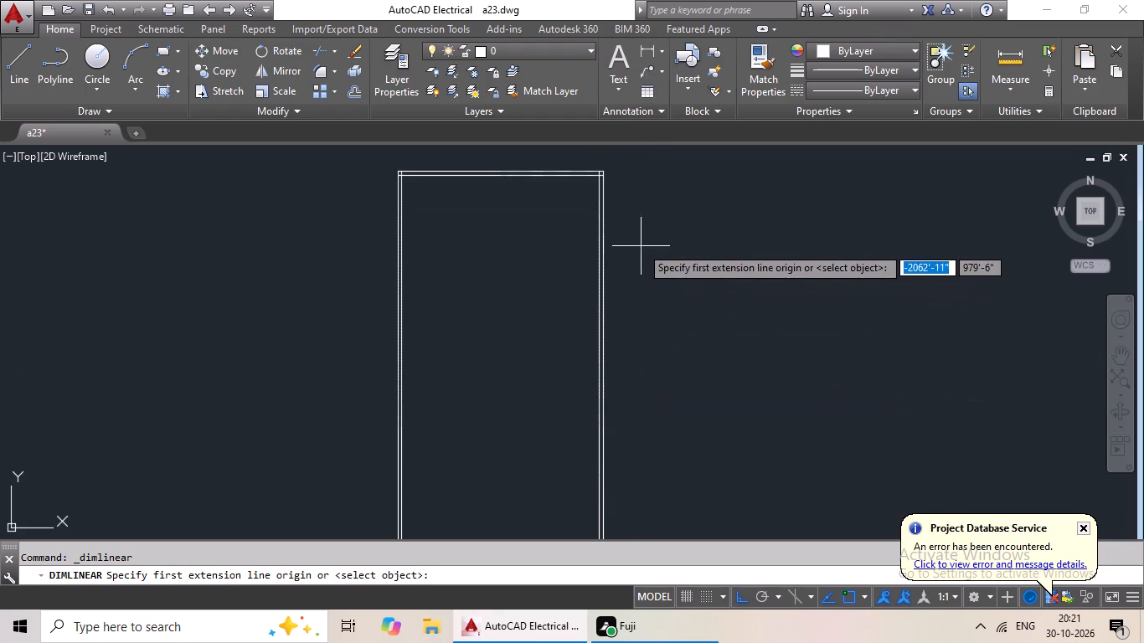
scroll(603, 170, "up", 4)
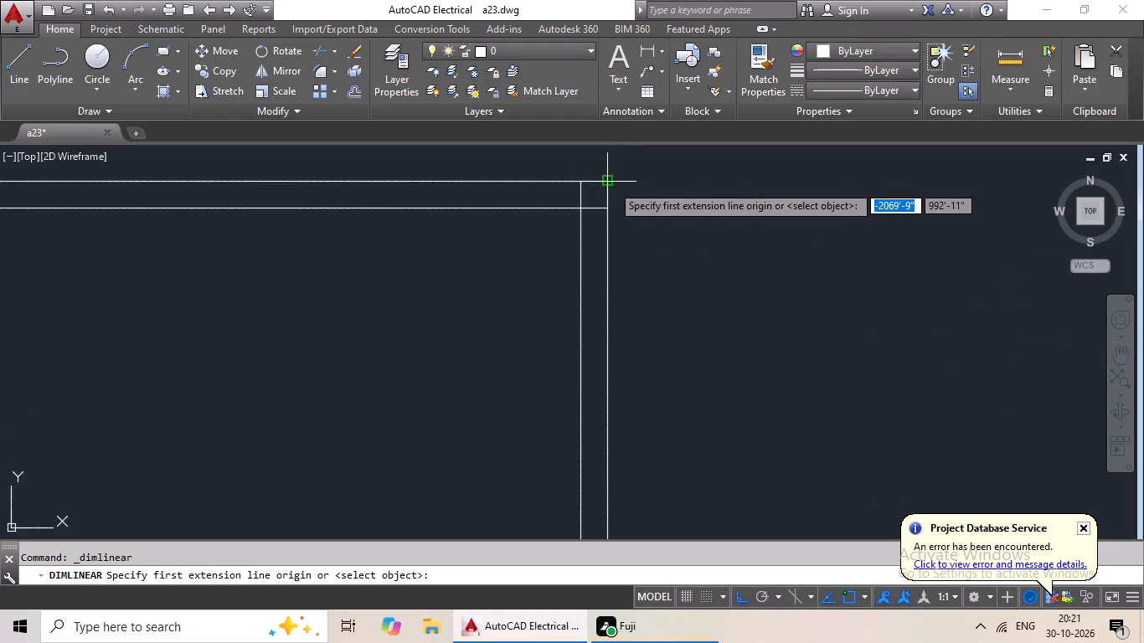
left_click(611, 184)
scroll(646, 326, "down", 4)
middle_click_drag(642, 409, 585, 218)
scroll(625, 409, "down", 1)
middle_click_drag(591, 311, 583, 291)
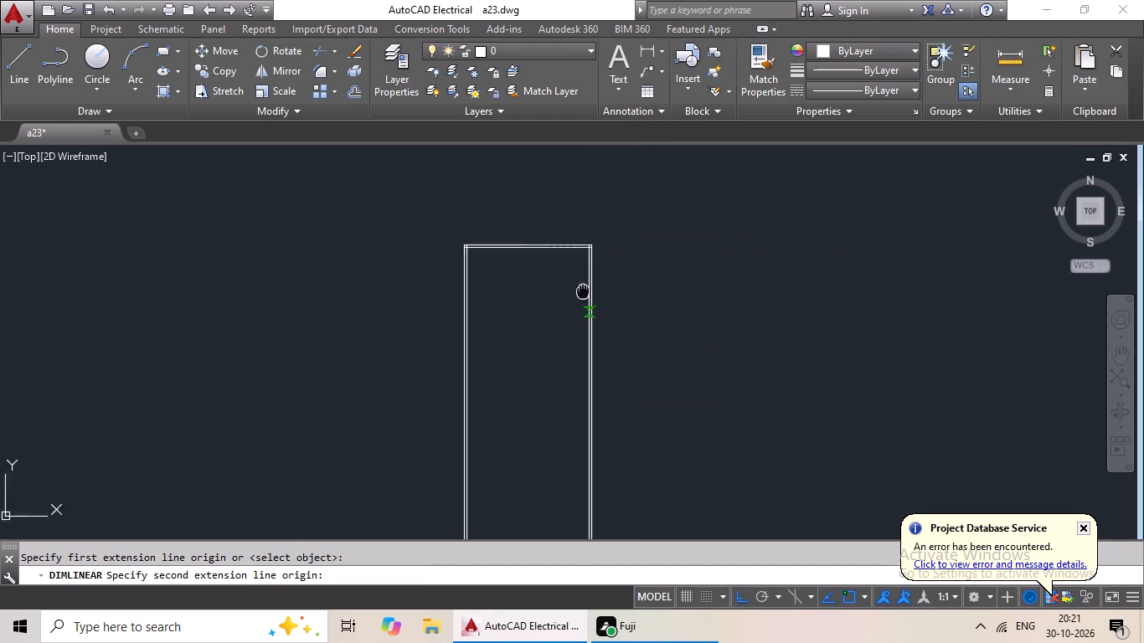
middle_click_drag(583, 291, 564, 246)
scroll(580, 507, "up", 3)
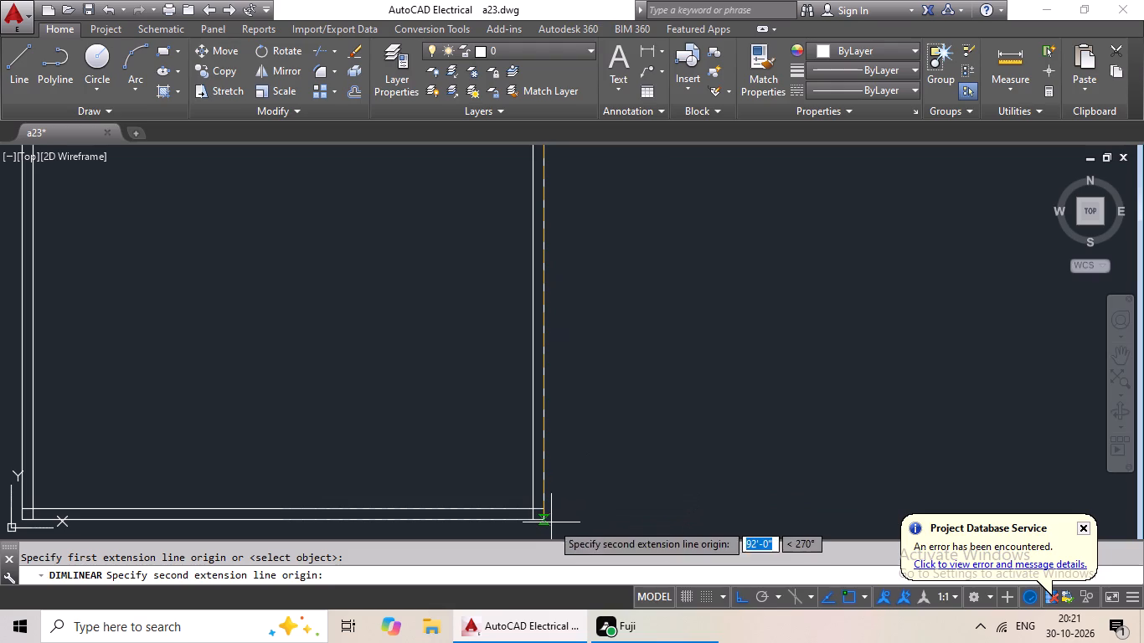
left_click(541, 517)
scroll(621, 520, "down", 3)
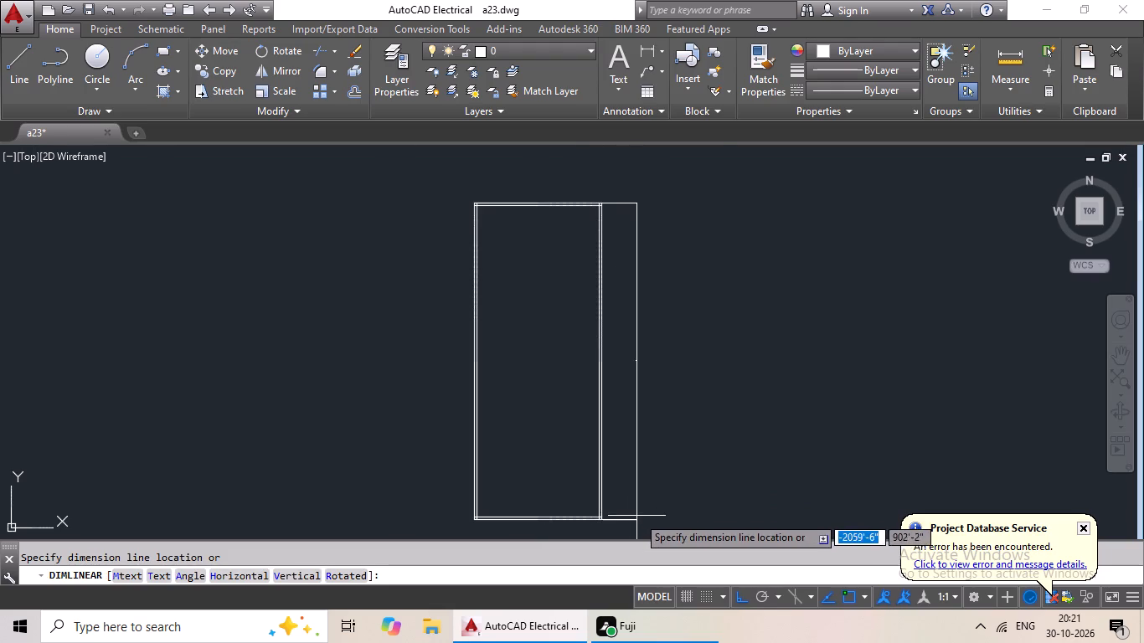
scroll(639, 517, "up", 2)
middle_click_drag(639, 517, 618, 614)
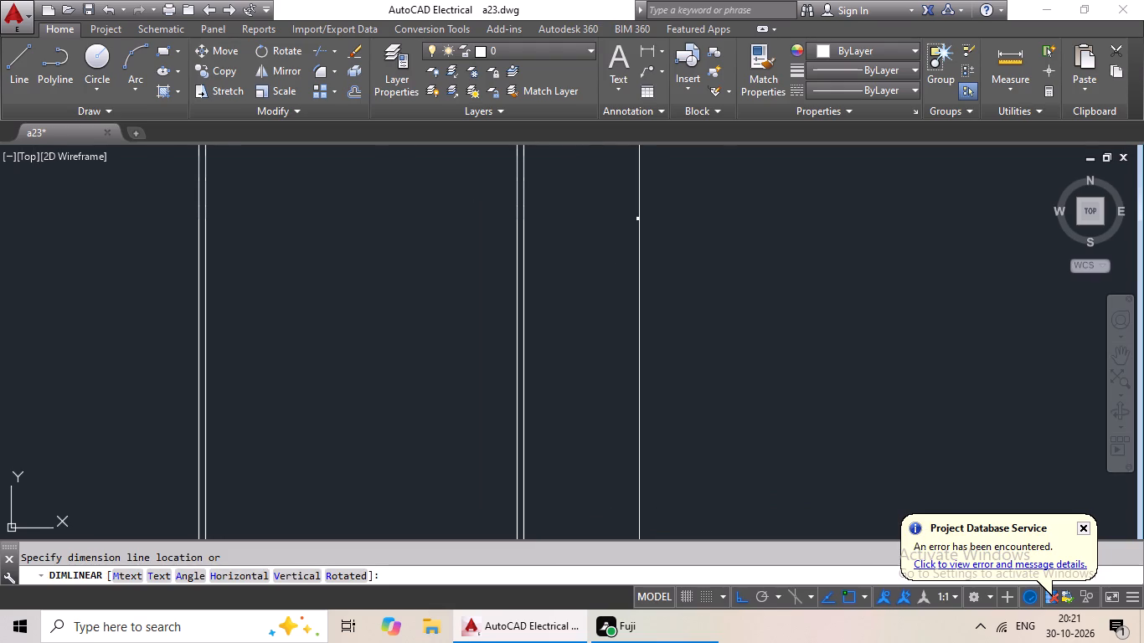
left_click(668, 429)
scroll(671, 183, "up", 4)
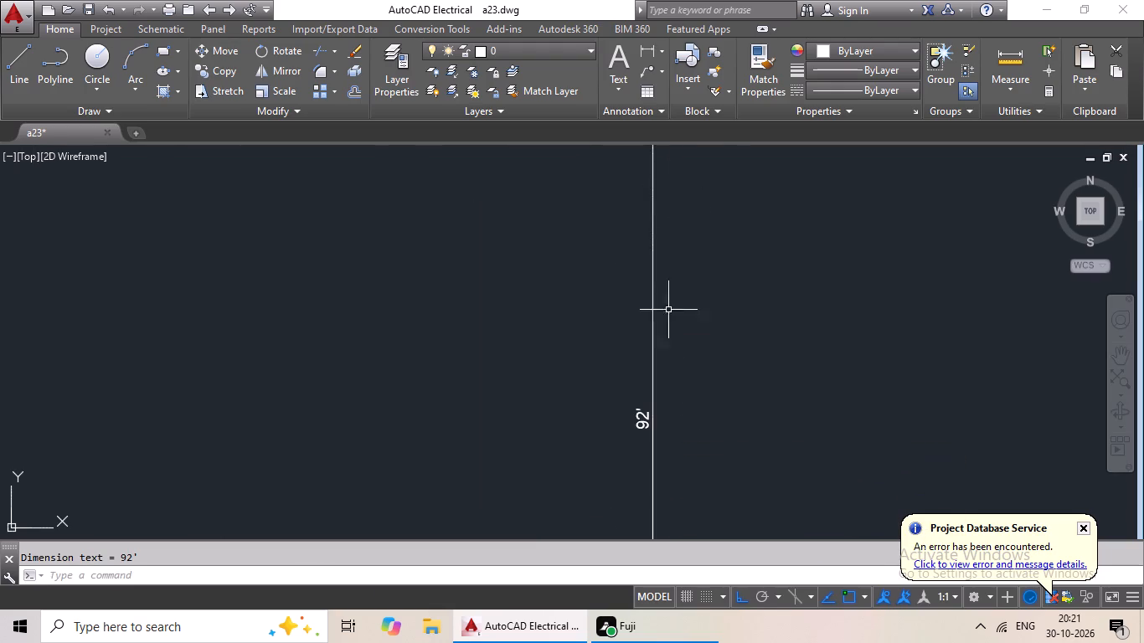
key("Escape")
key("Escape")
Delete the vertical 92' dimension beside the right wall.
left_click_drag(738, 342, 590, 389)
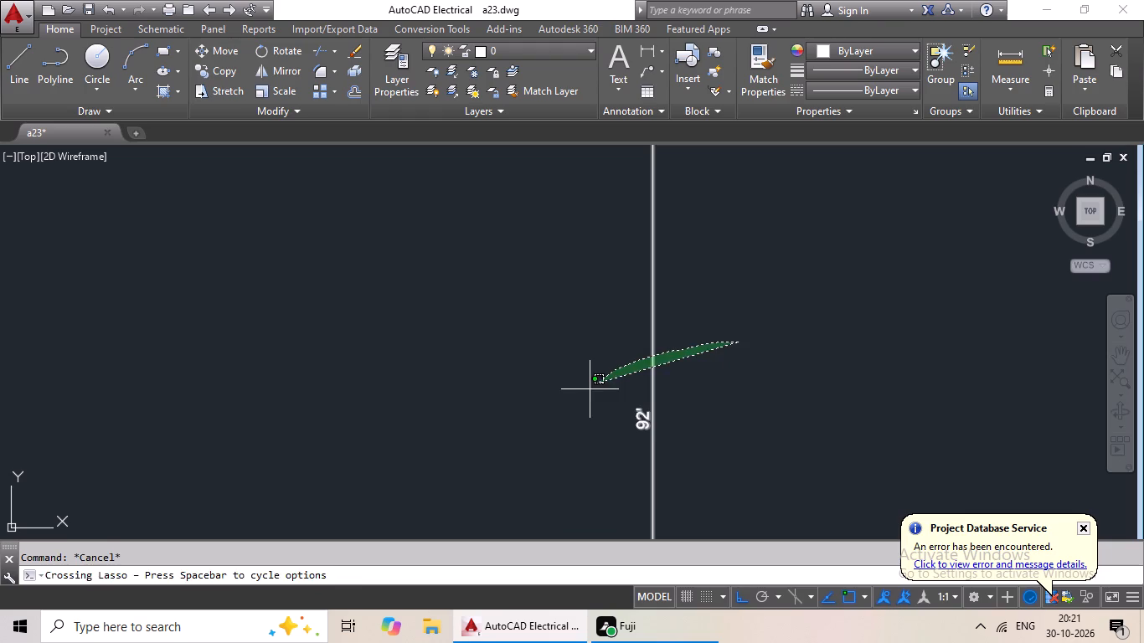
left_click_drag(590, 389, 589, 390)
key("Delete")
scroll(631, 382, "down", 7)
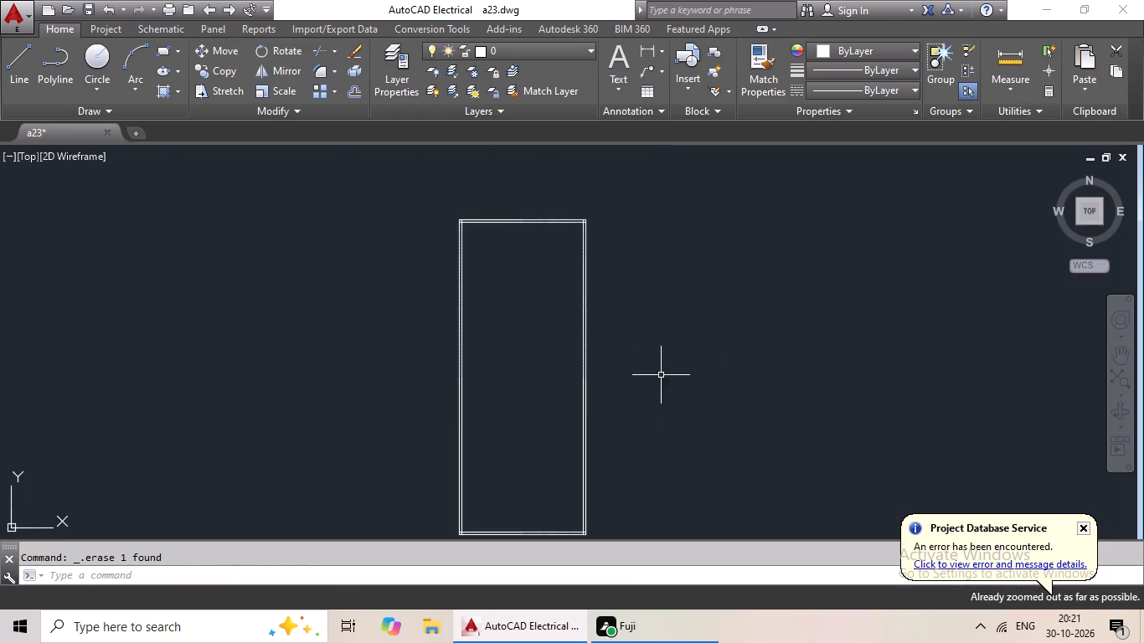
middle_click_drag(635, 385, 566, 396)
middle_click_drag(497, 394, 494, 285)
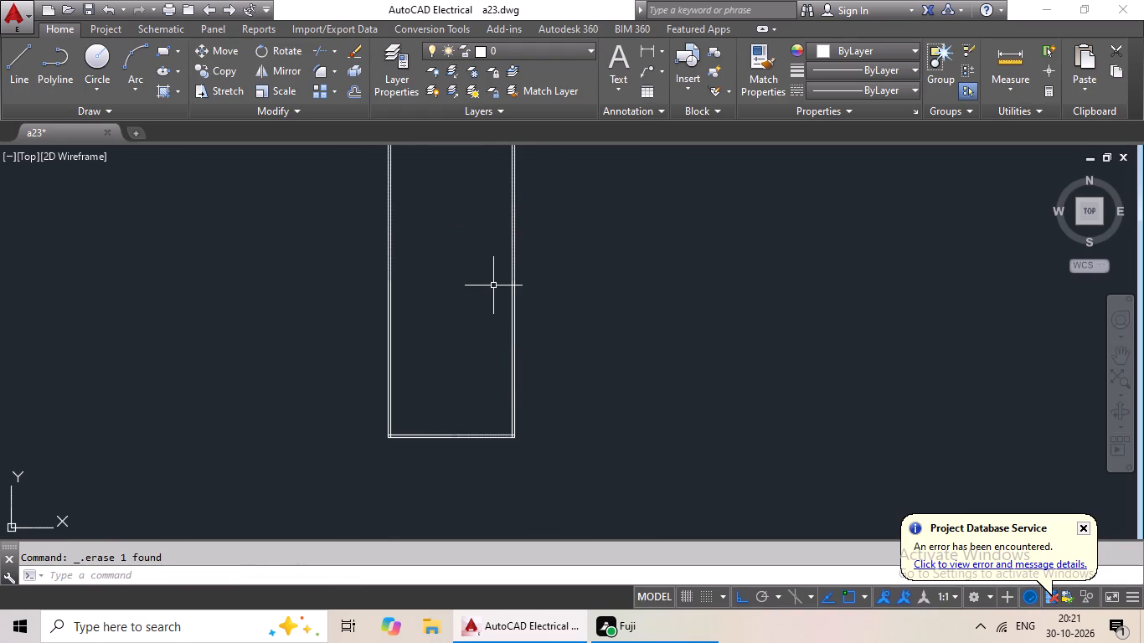
Offset the left wall's inner line 6' into the plan to start the first vertical partition.
scroll(492, 279, "down", 1)
middle_click_drag(494, 267, 396, 331)
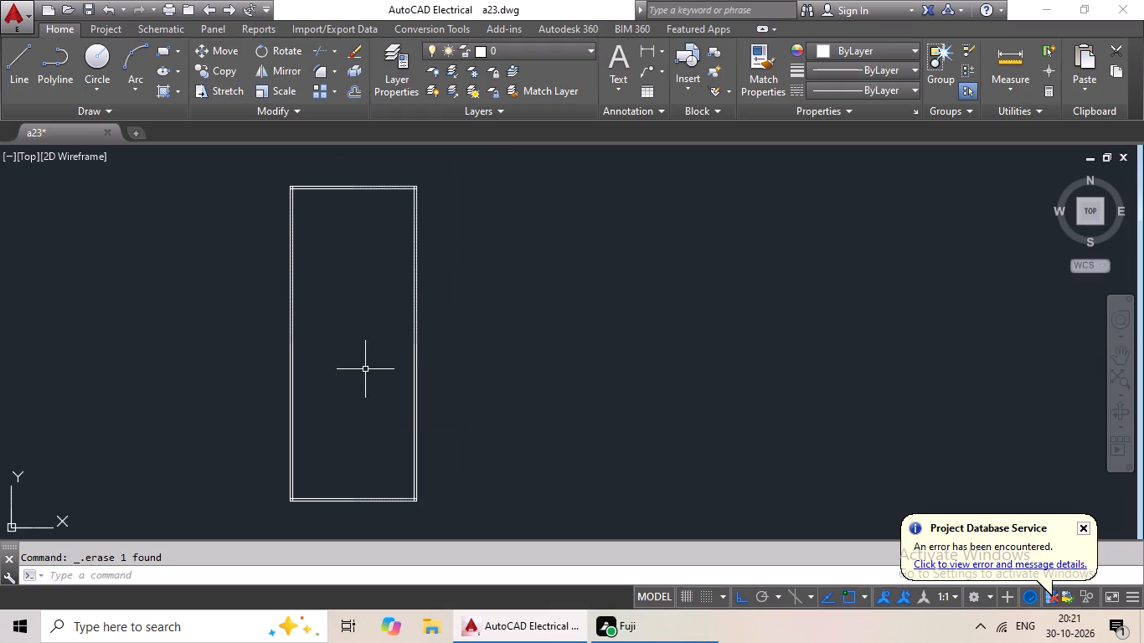
scroll(394, 342, "down", 2)
middle_click_drag(384, 309, 499, 283)
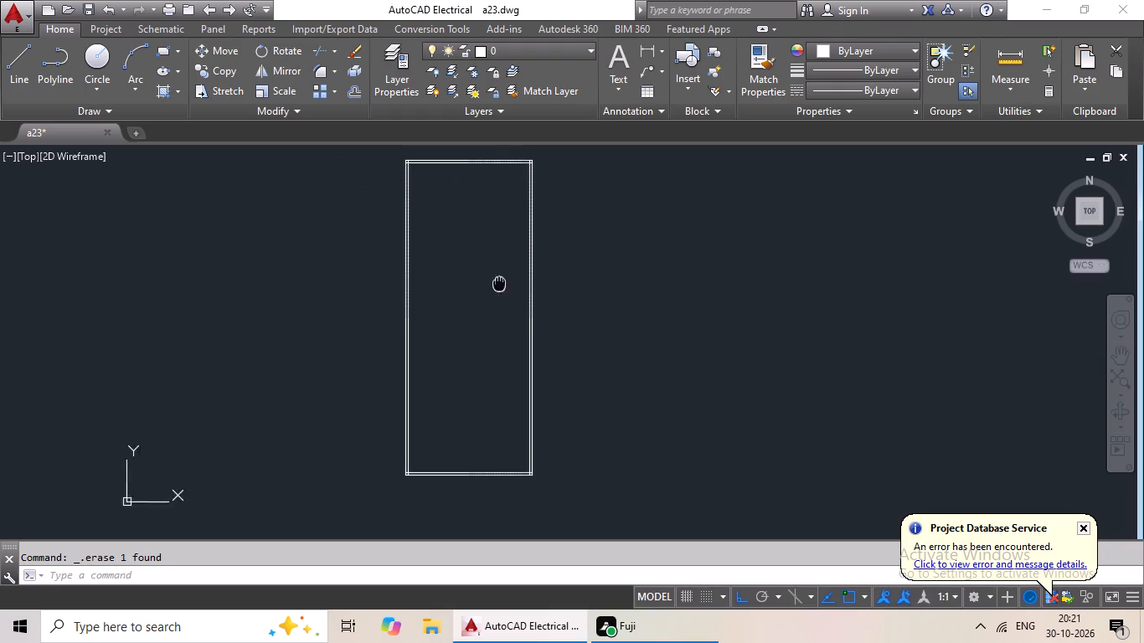
middle_click_drag(500, 301, 482, 348)
key("Escape")
key("Escape")
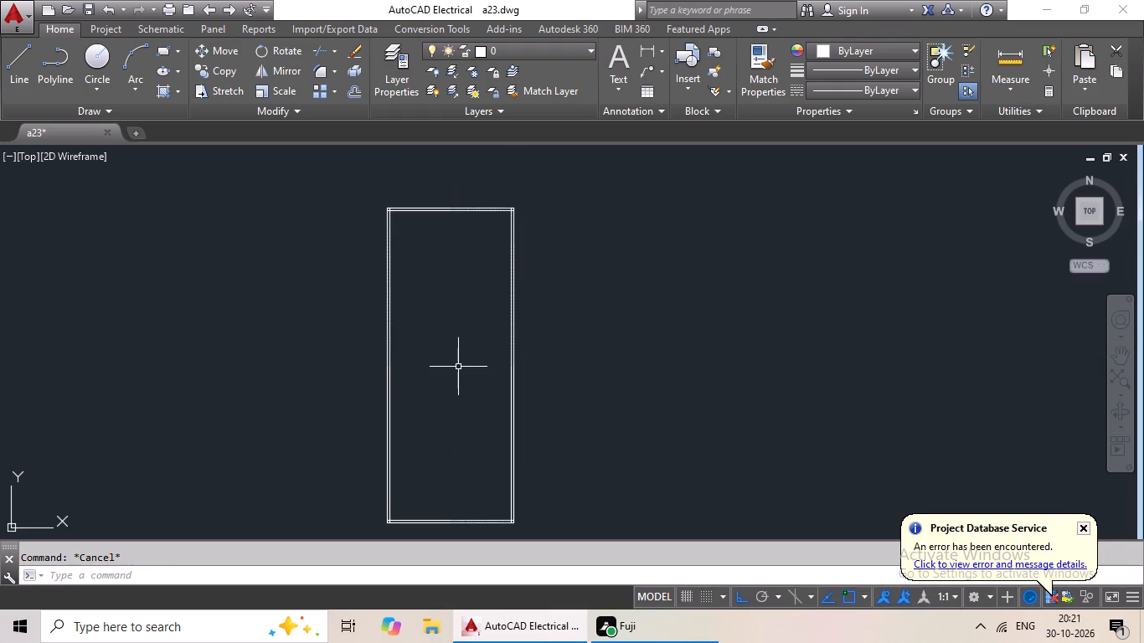
key("Escape")
key("Escape")
key("Escape")
key("o")
key("Return")
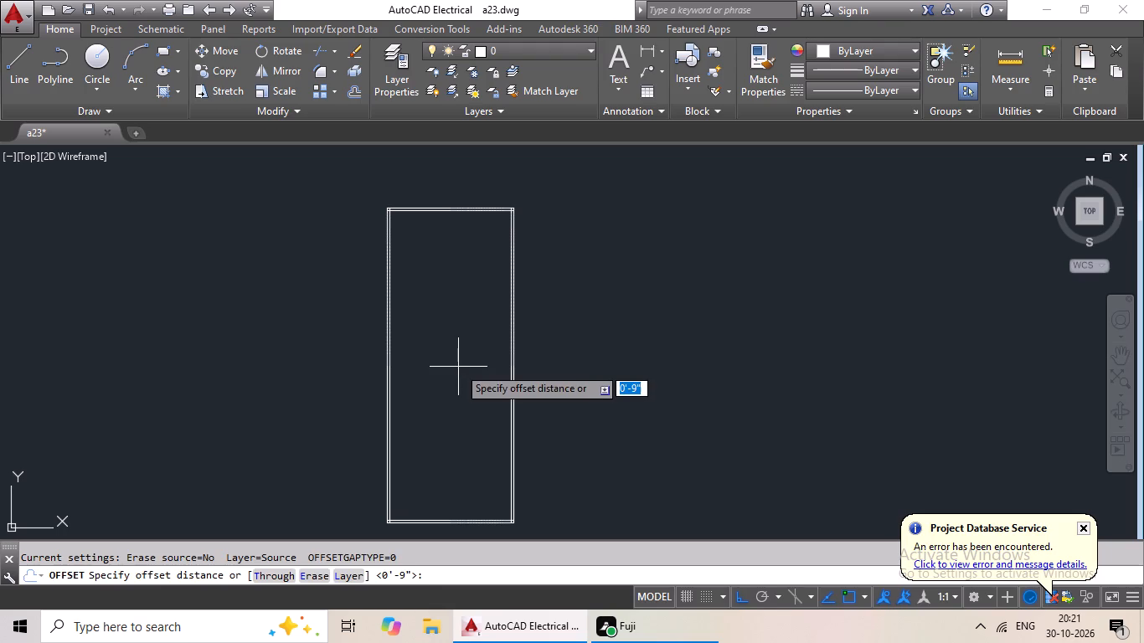
type("6'")
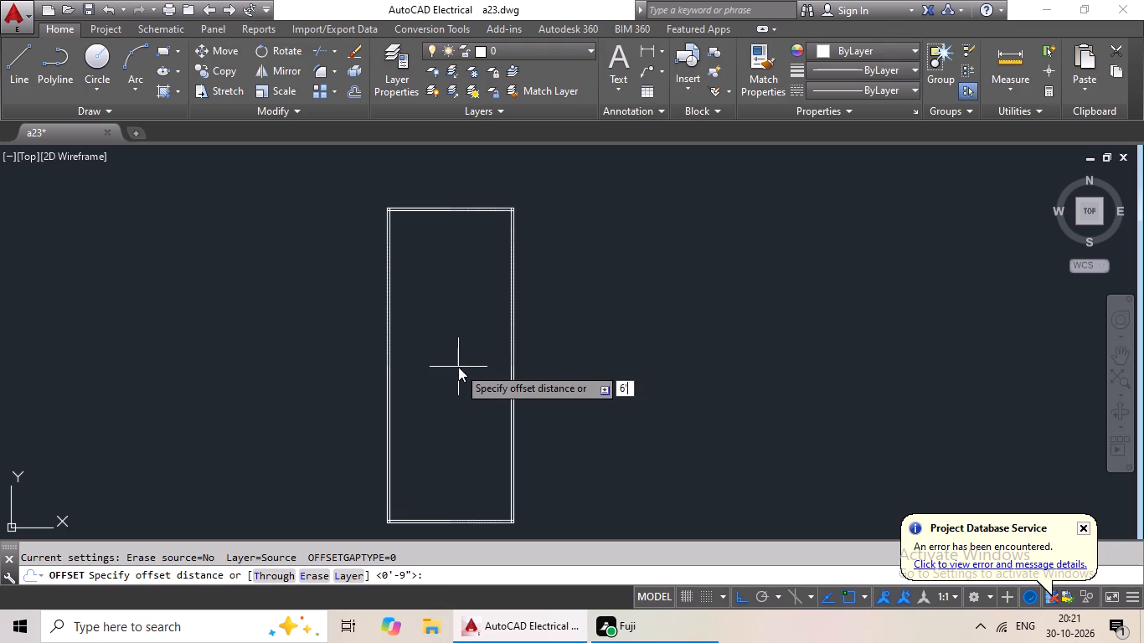
key("Return")
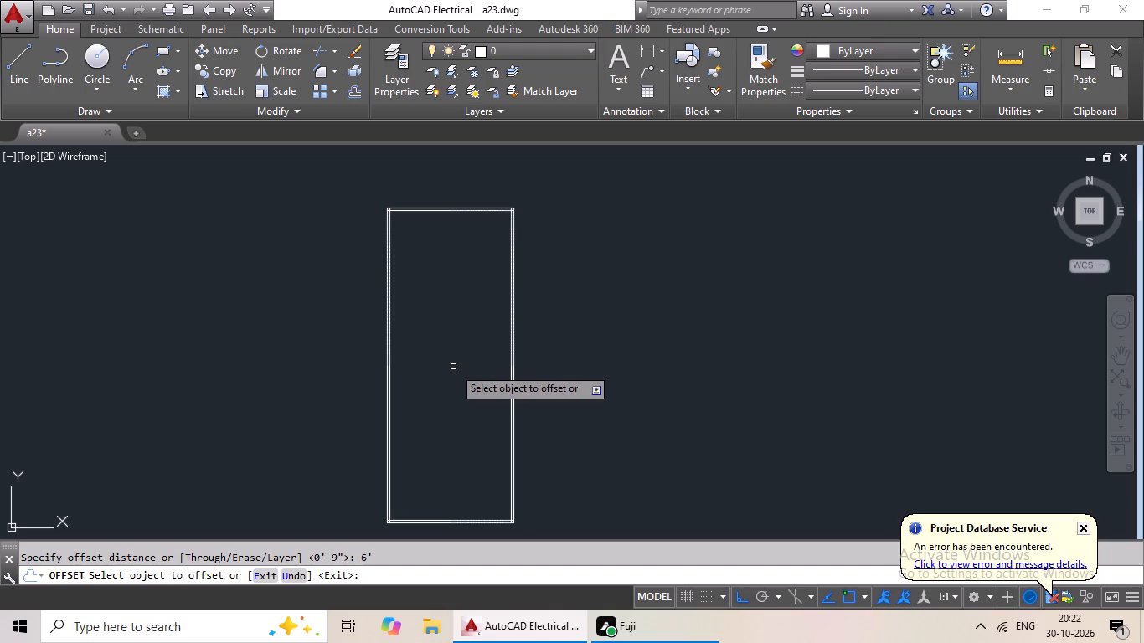
scroll(411, 243, "up", 2)
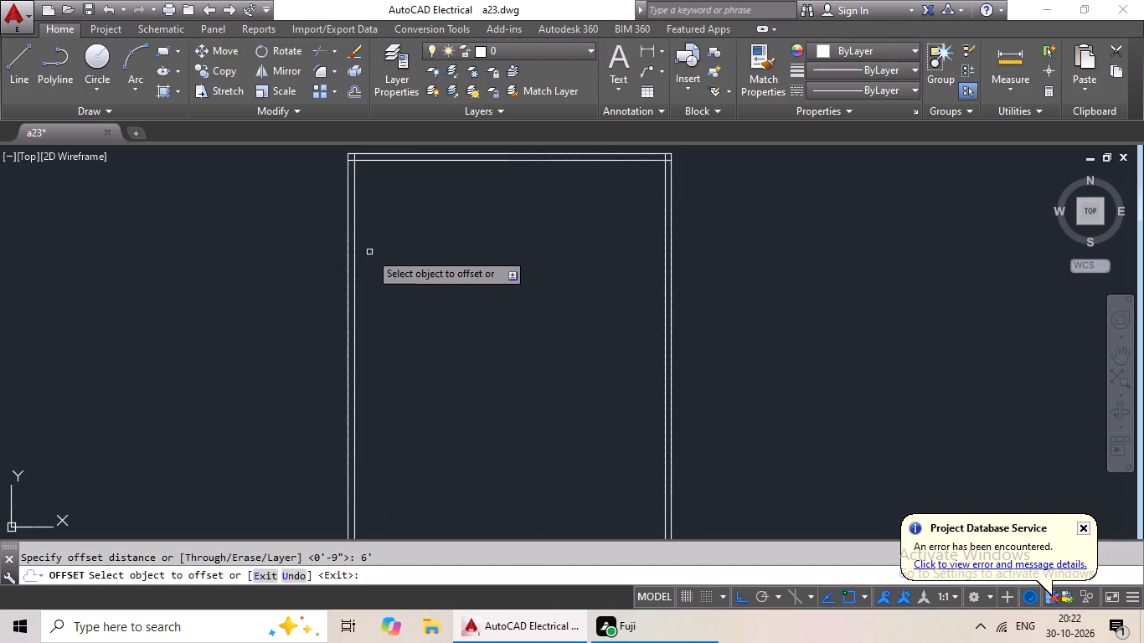
left_click_drag(353, 275, 376, 275)
left_click(523, 297)
key("Escape")
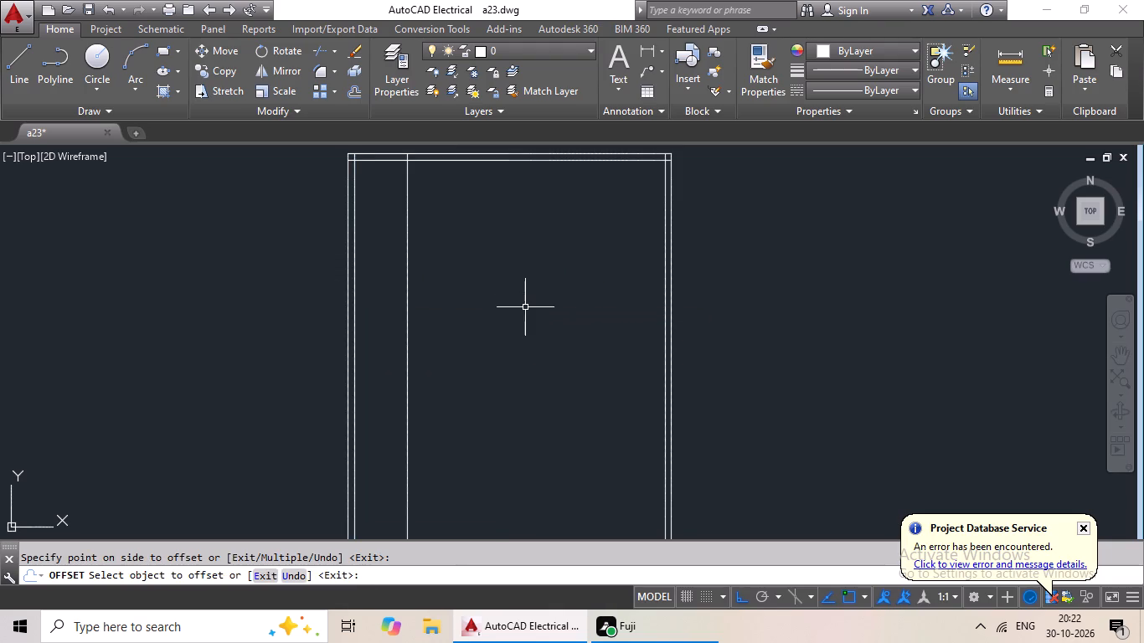
key("Escape")
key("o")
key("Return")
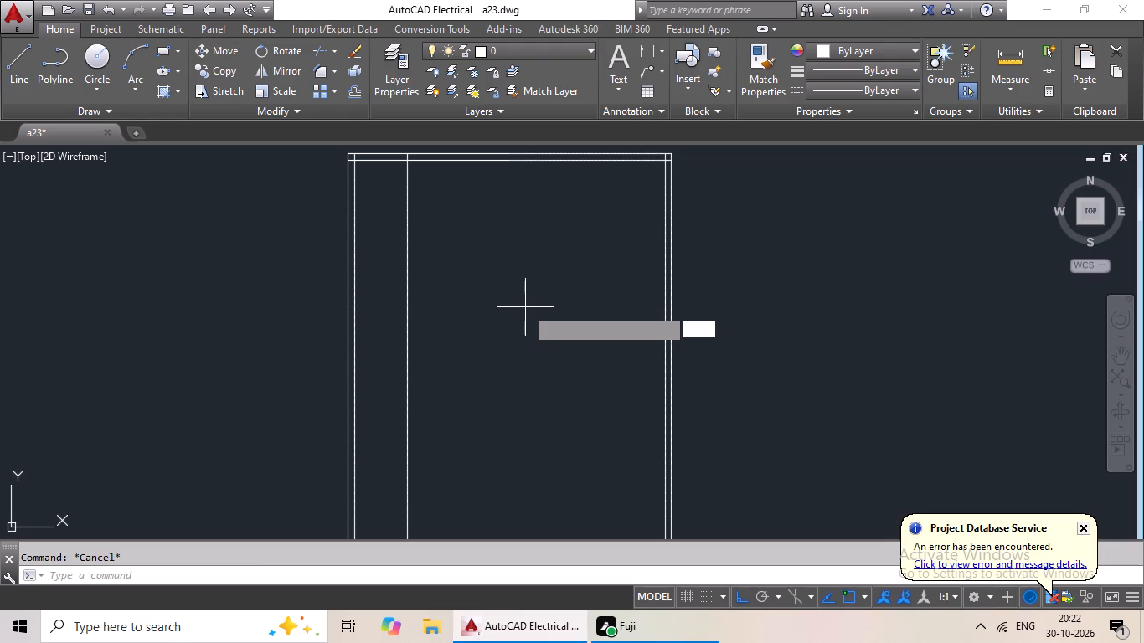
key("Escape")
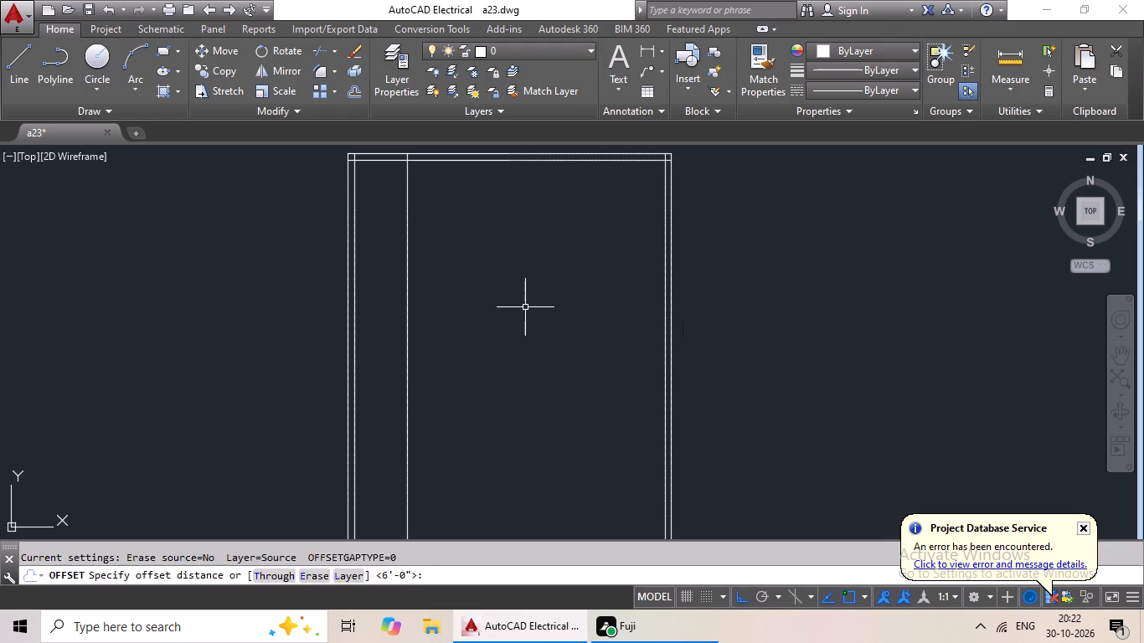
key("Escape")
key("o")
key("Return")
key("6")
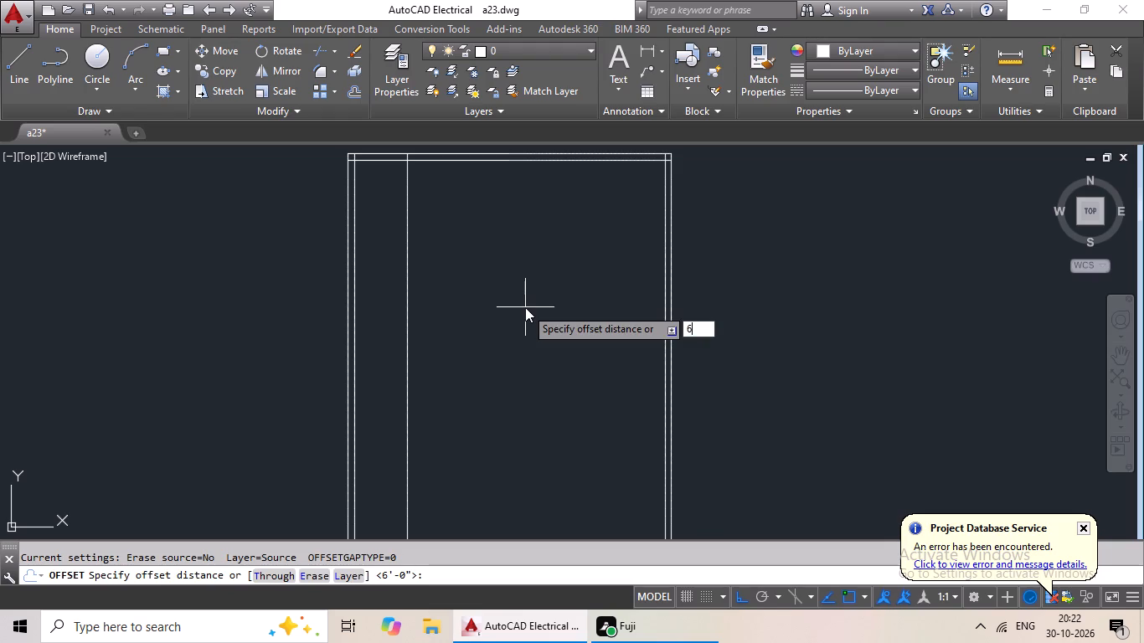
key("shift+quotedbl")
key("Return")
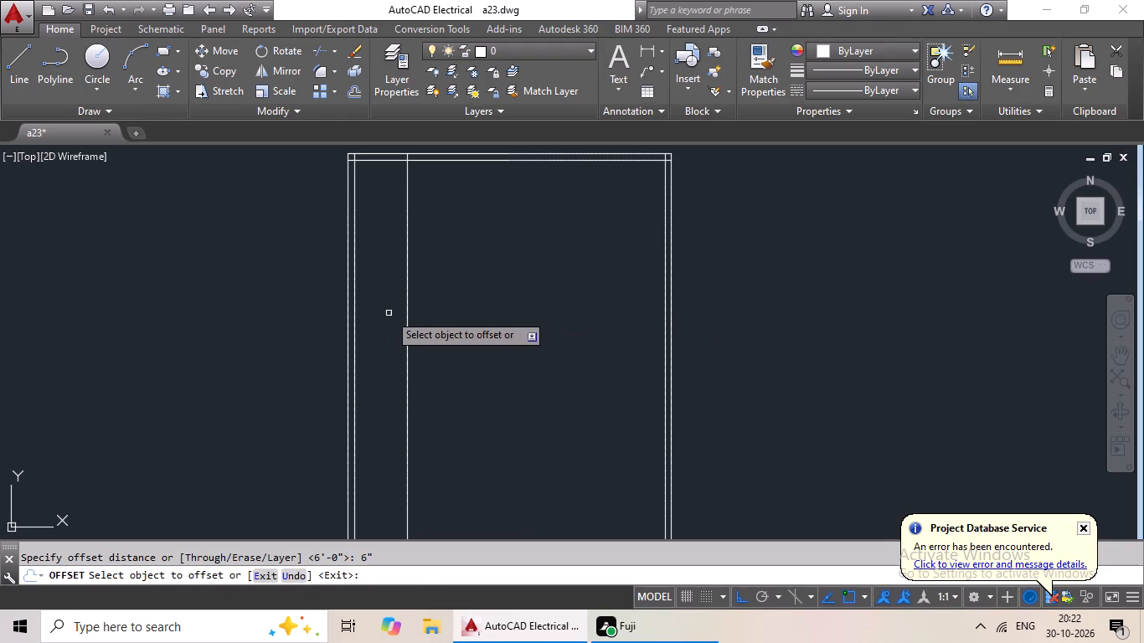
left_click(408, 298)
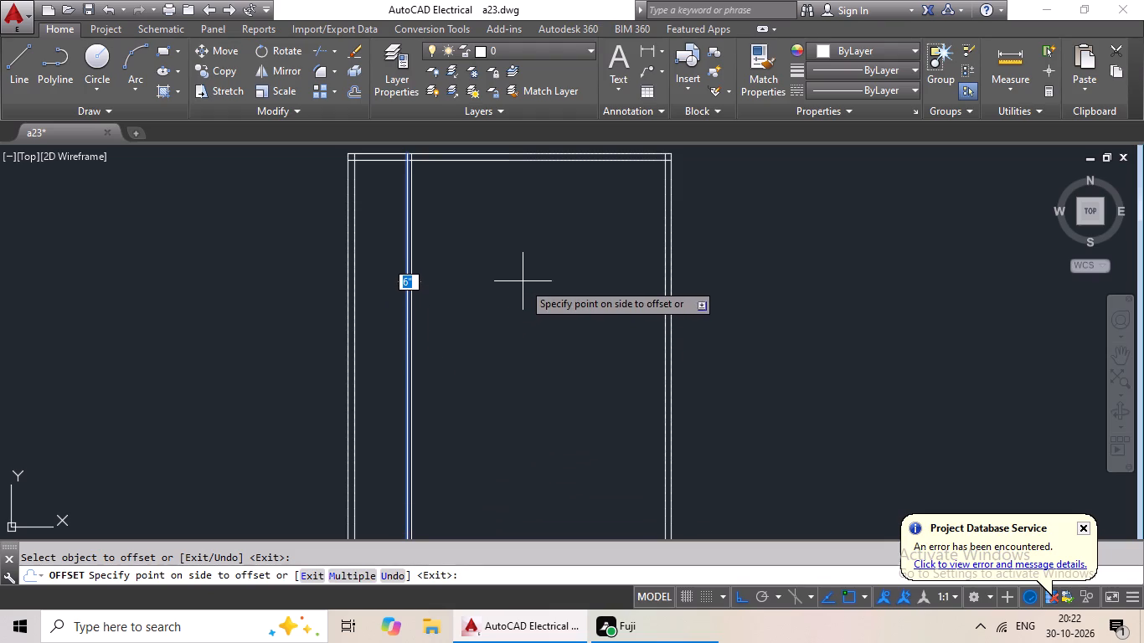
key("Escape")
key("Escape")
Offset the new vertical line 6" to the right to give the first partition wall its thickness.
key("o")
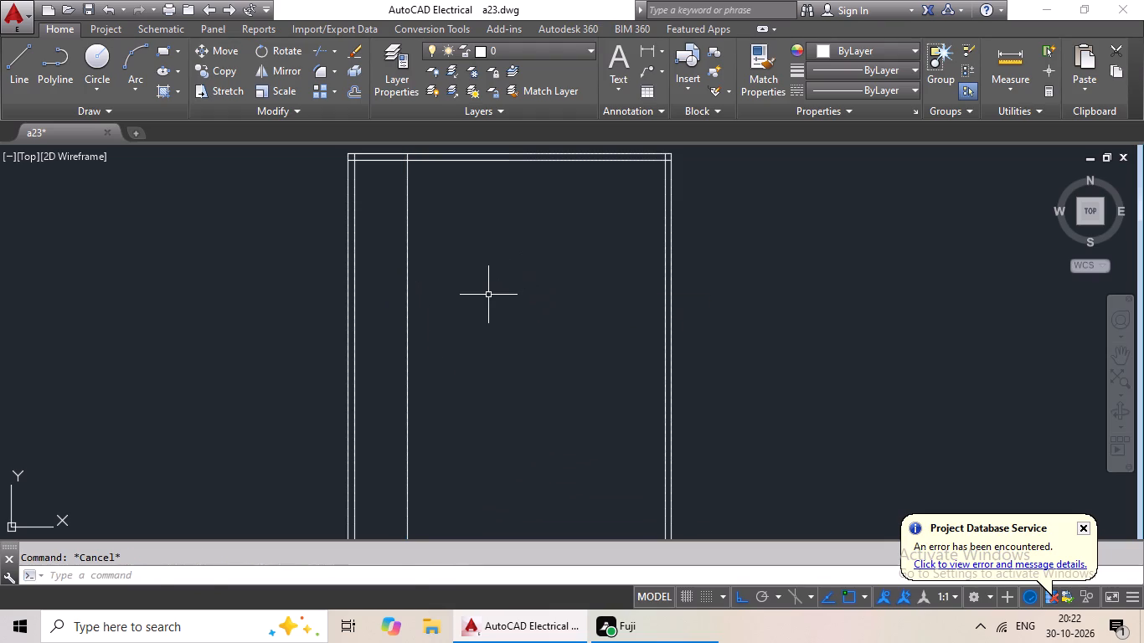
key("Return")
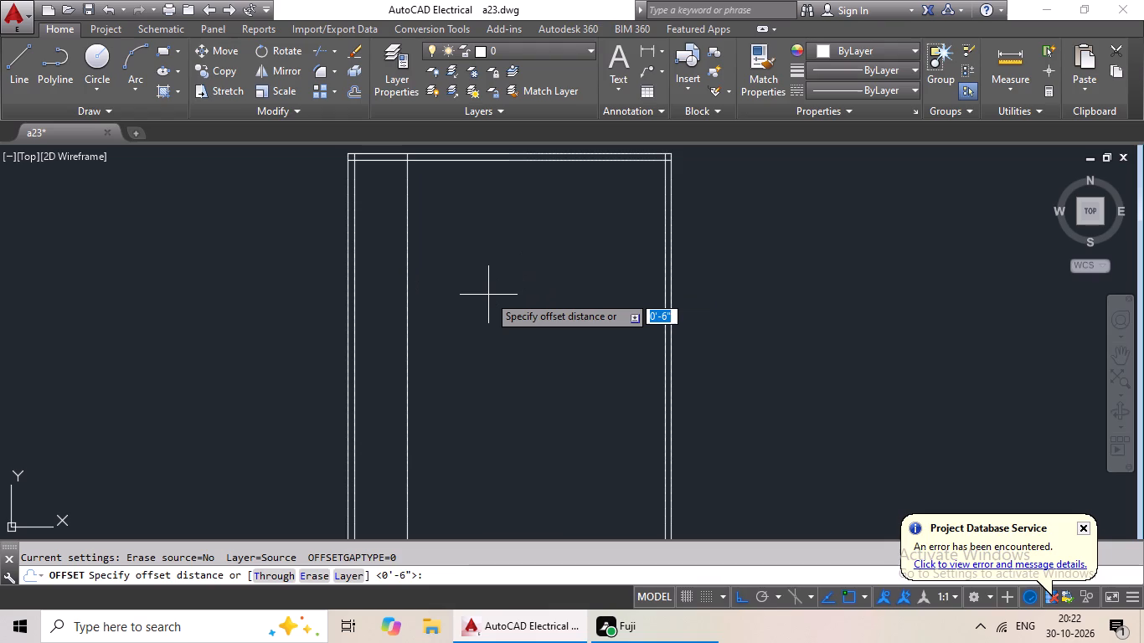
key("6")
key("shift+quotedbl")
key("Return")
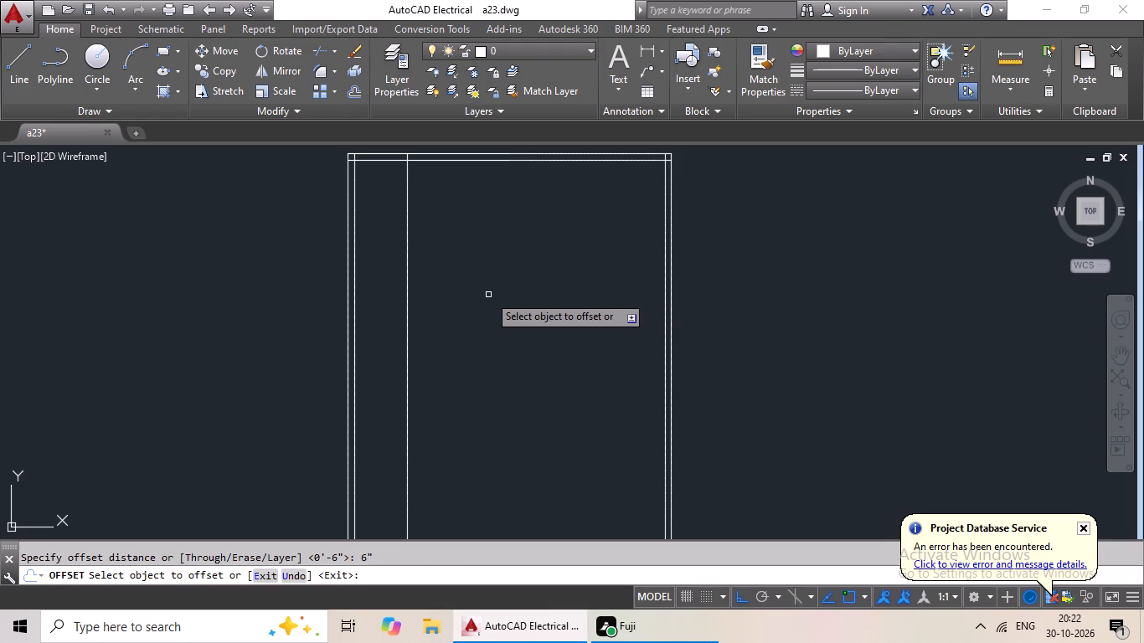
left_click_drag(408, 362, 451, 351)
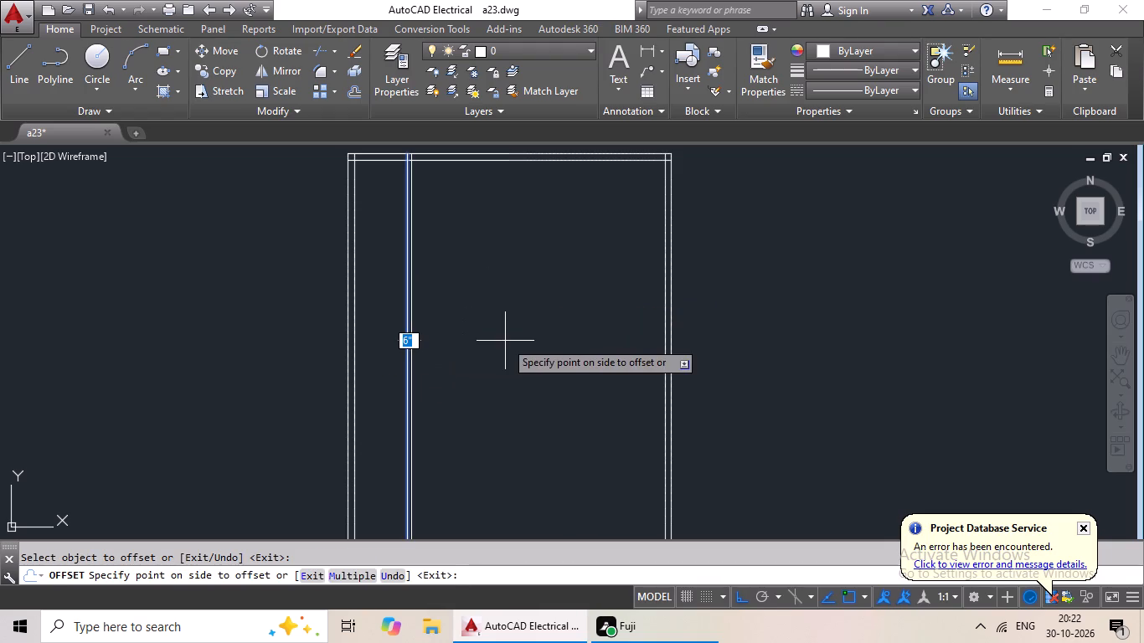
middle_click_drag(528, 272, 487, 330)
left_click(482, 328)
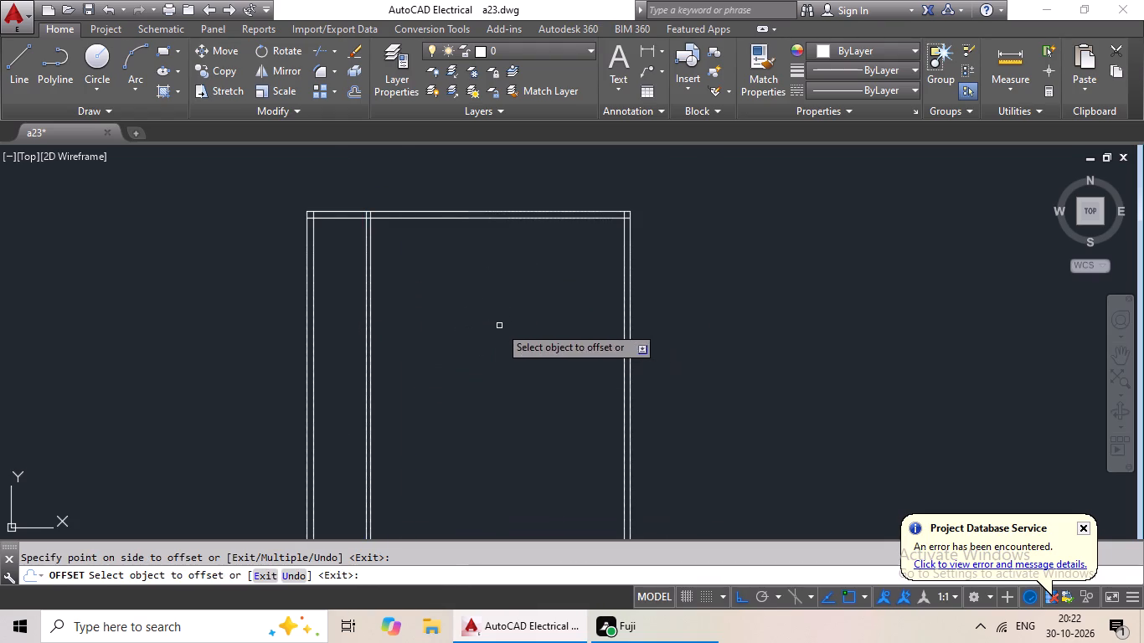
scroll(368, 247, "up", 4)
key("Escape")
scroll(448, 233, "down", 4)
middle_click_drag(466, 226, 411, 264)
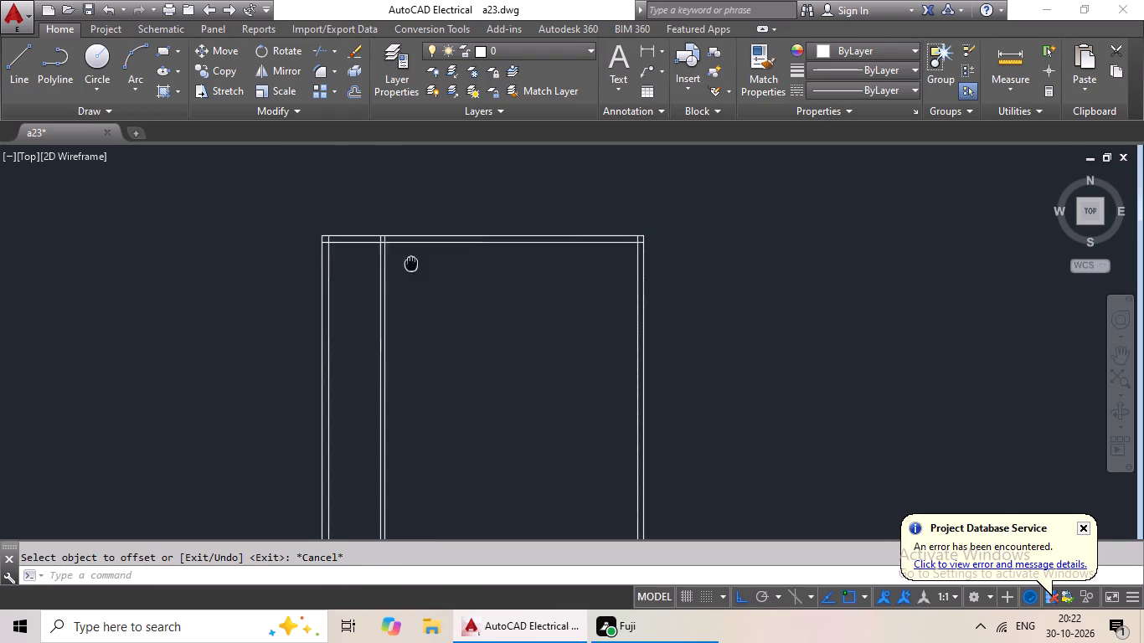
scroll(398, 291, "up", 2)
middle_click_drag(470, 283, 391, 332)
key("Escape")
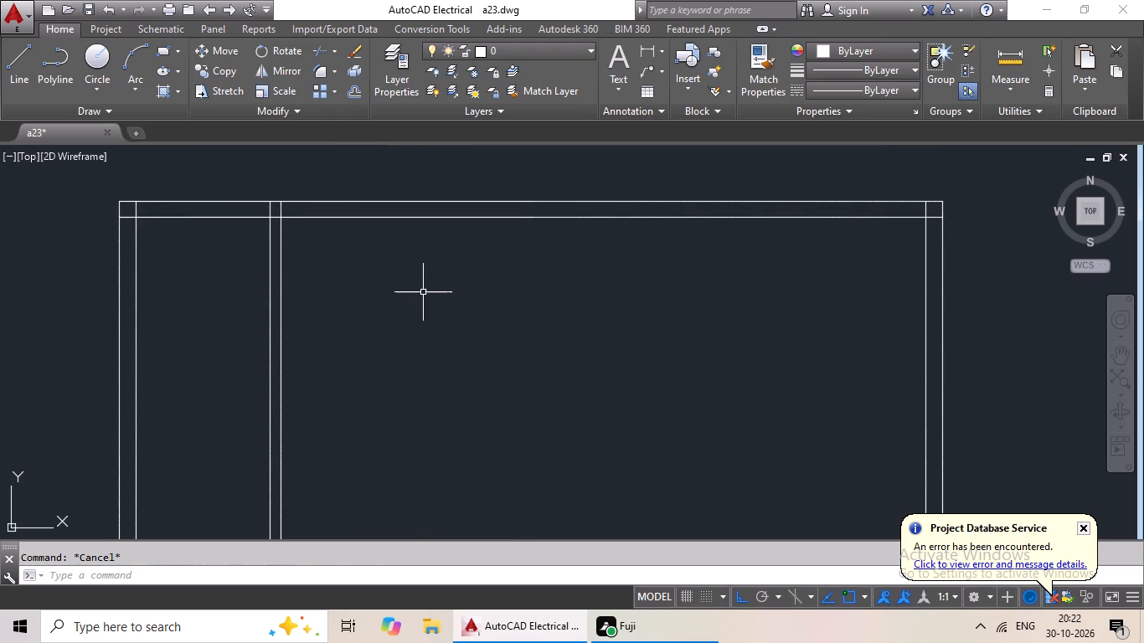
key("Escape")
key("Escape")
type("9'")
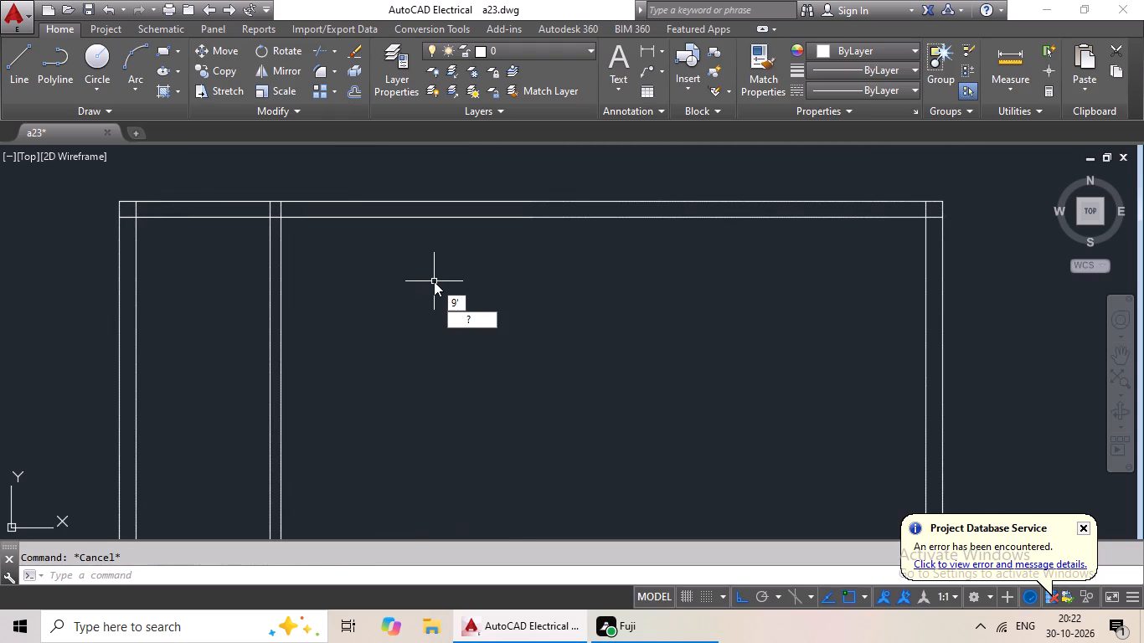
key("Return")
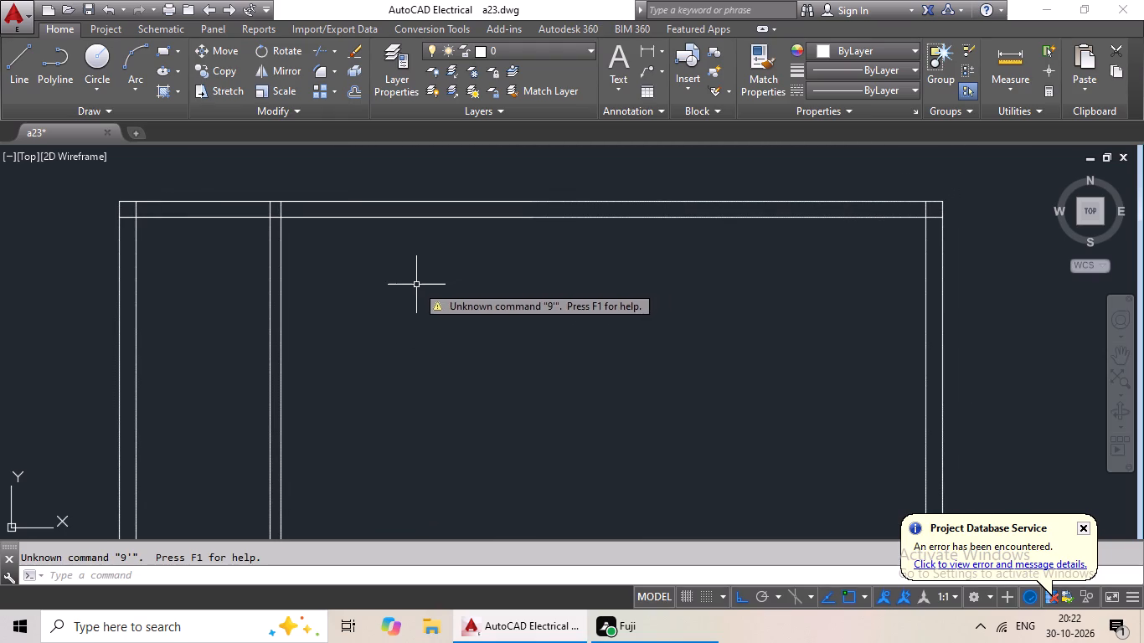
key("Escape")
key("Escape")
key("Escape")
Offset the right face of the first partition wall 9' to the right to start a second partition.
key("o")
key("Return")
type("9'")
key("Return")
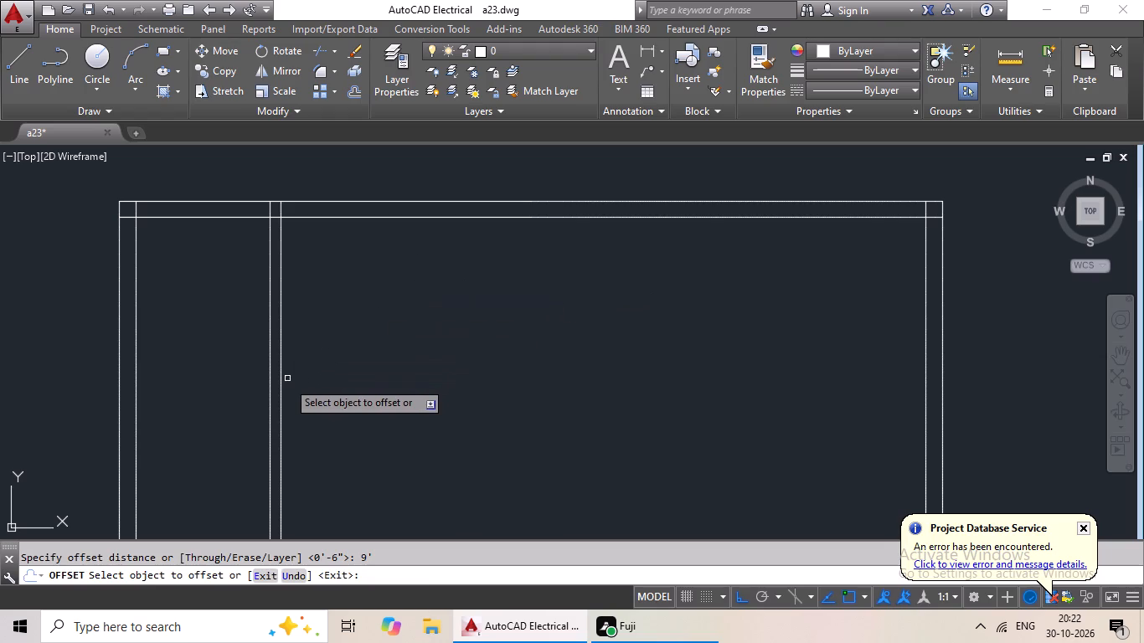
left_click_drag(279, 399, 316, 396)
left_click(561, 393)
key("Escape")
key("Escape")
key("Escape")
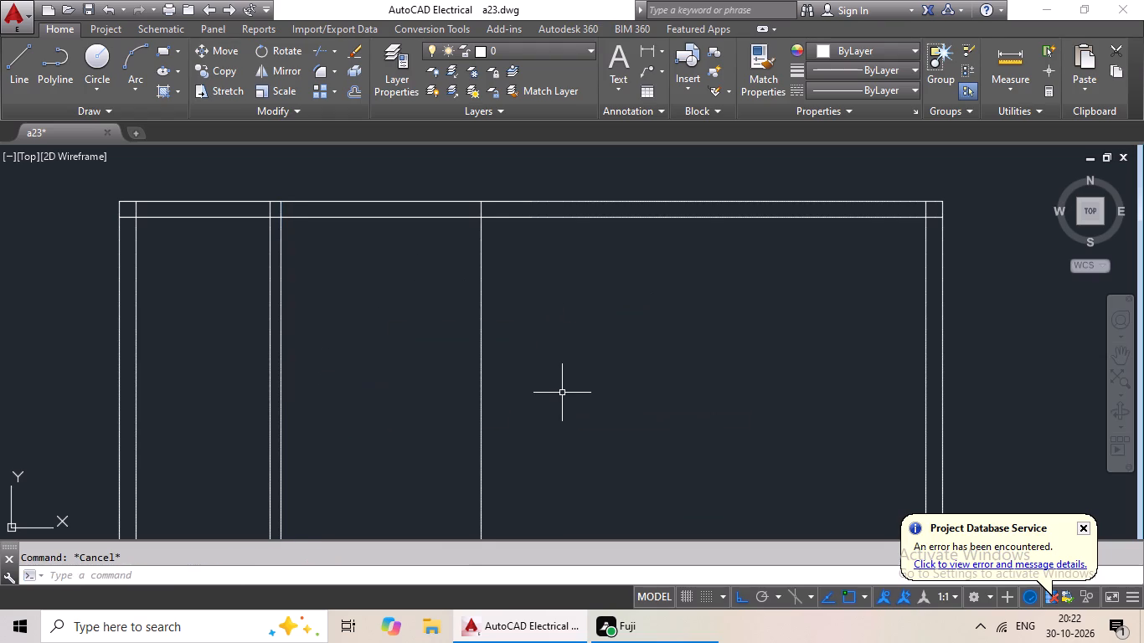
Offset the second partition's line 6" to the right to form its wall thickness.
key("o")
key("Return")
key("6")
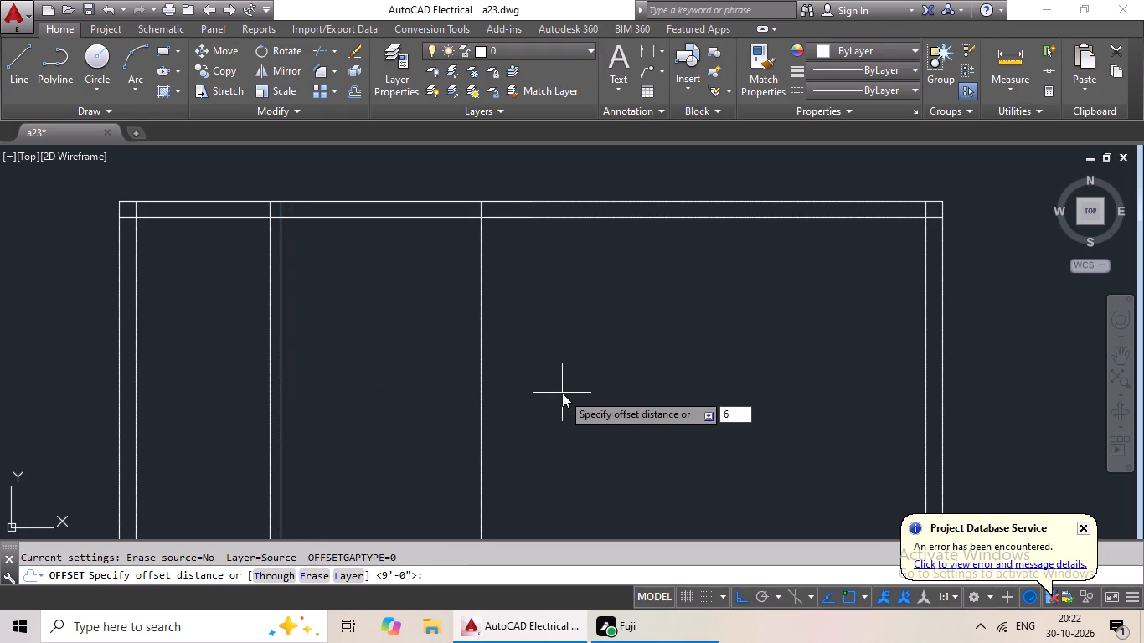
key("BackSpace")
key("6")
key("shift+quotedbl")
key("Return")
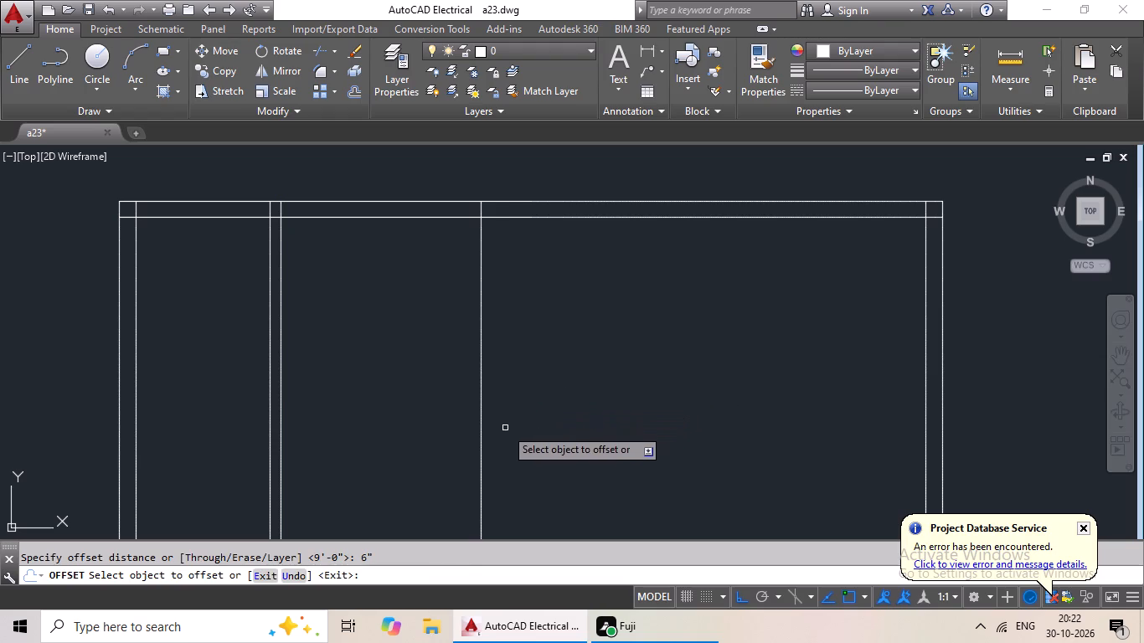
left_click(481, 435)
left_click(560, 424)
key("Escape")
key("Escape")
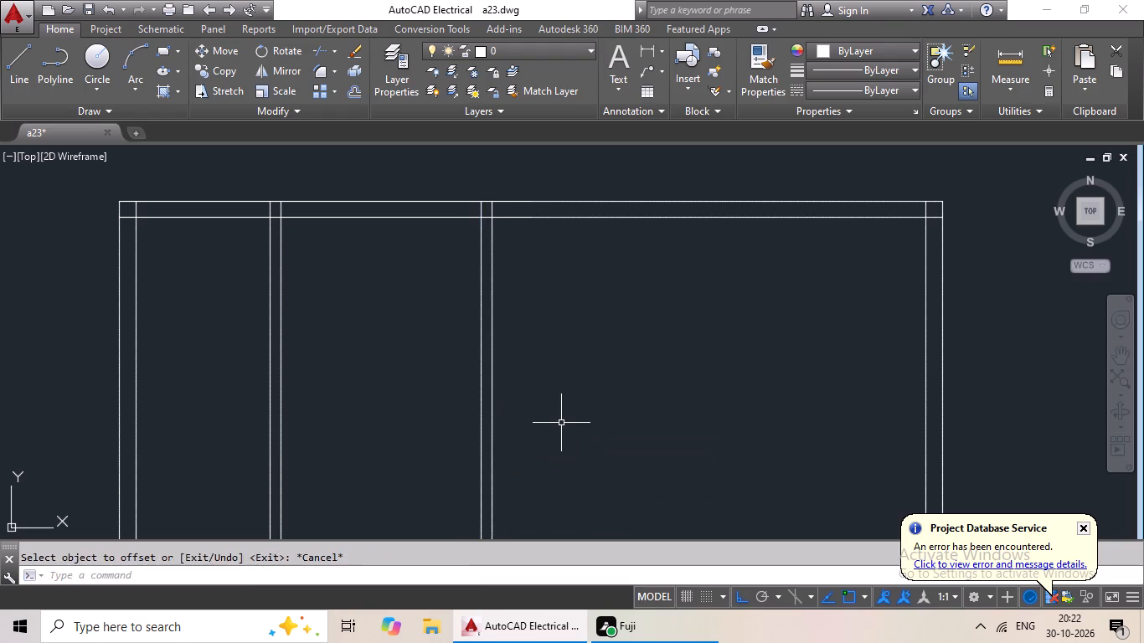
key("Escape")
key("Escape")
key("Escape")
Offset the right outer wall's inner line 9' to the left to start a third partition.
key("o")
key("Return")
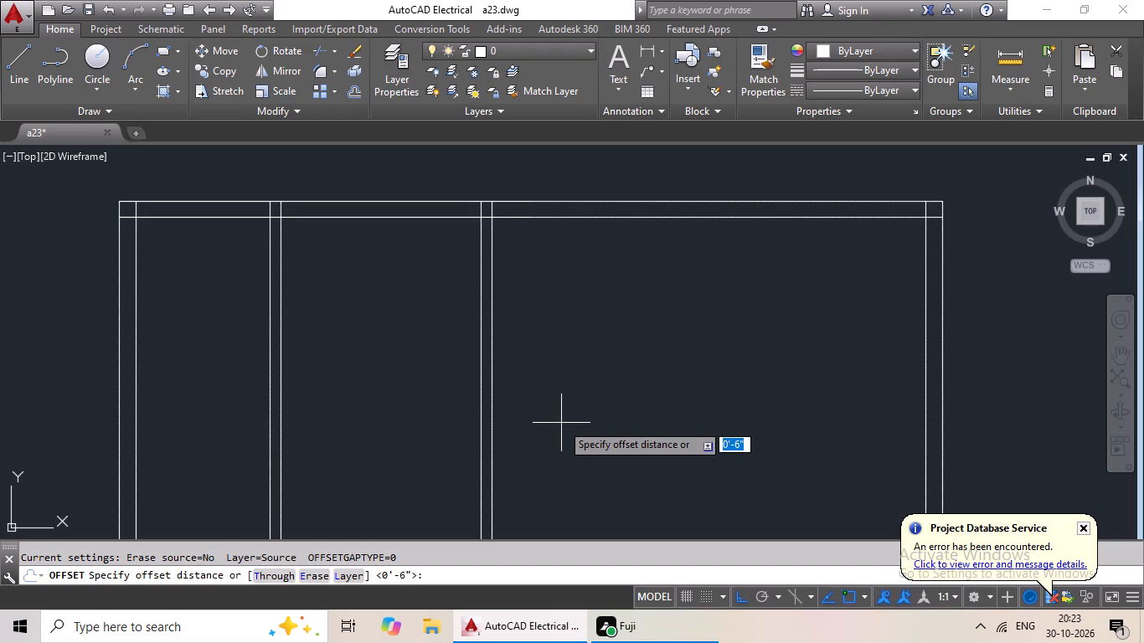
type("9'")
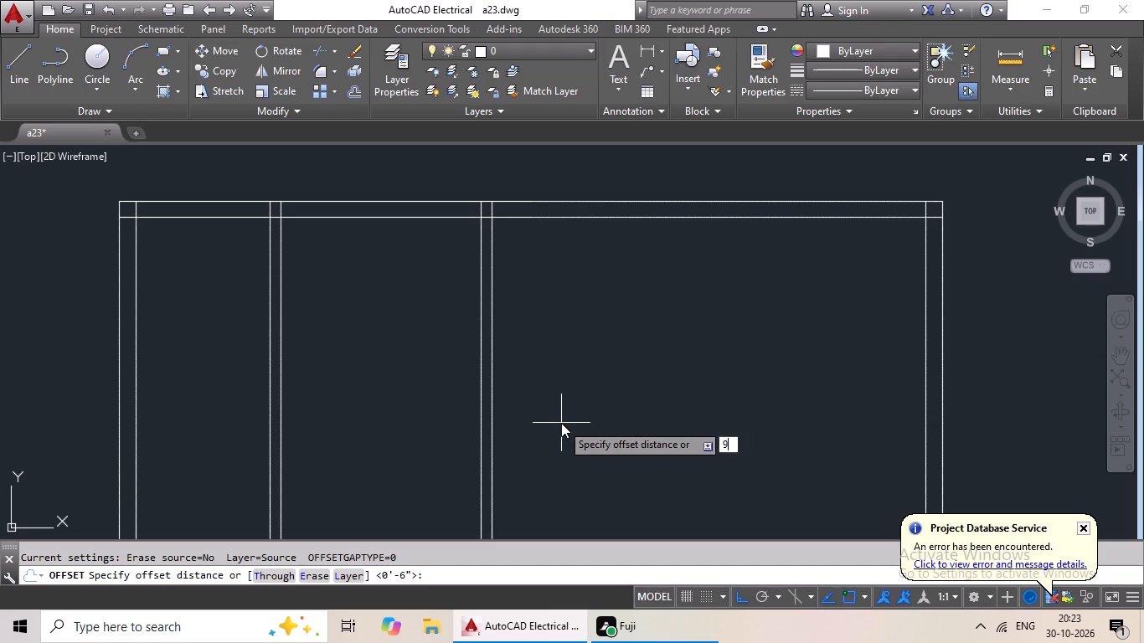
key("Return")
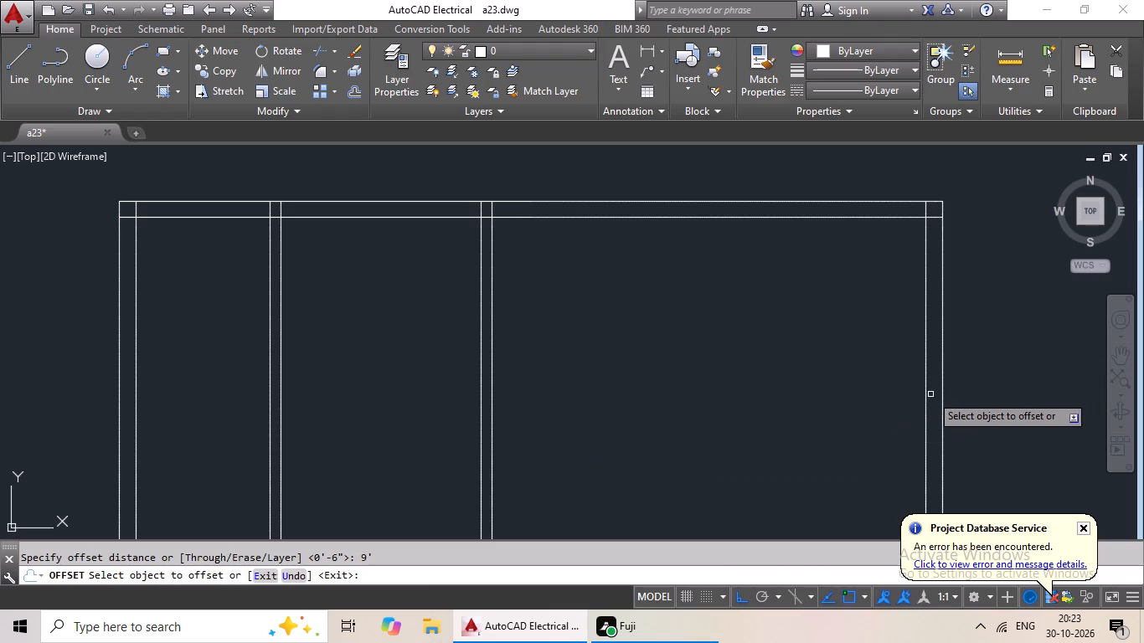
left_click_drag(926, 402, 910, 407)
left_click(739, 440)
middle_click_drag(806, 411, 795, 321)
key("Escape")
key("Escape")
Offset the third partition's line 6" to the left to form its wall thickness.
key("o")
key("Return")
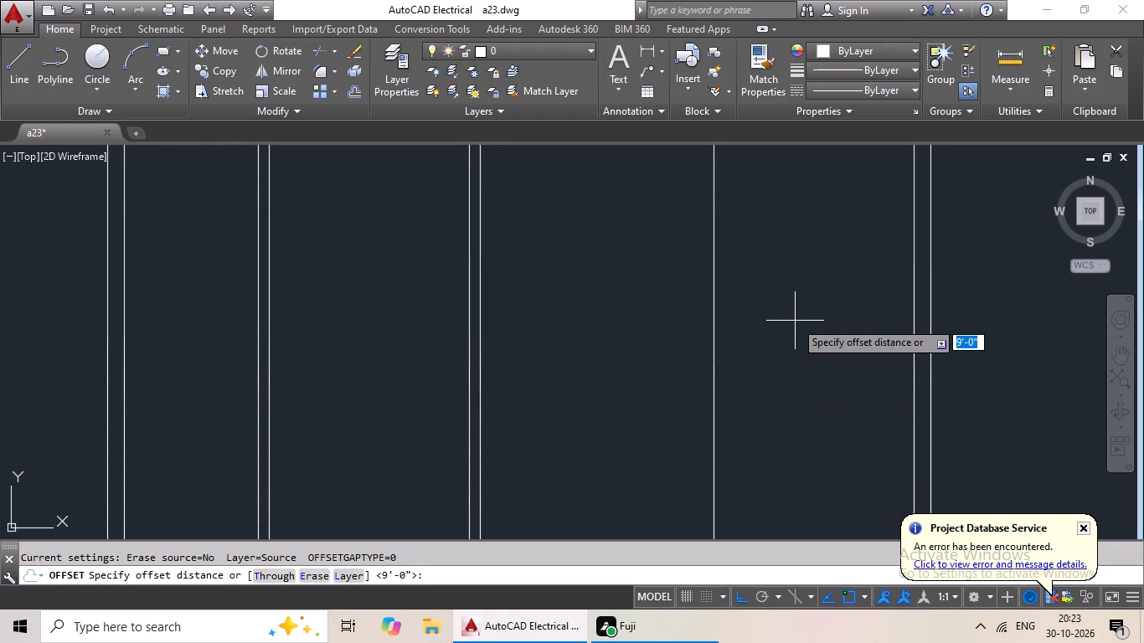
type("6\"")
key("Return")
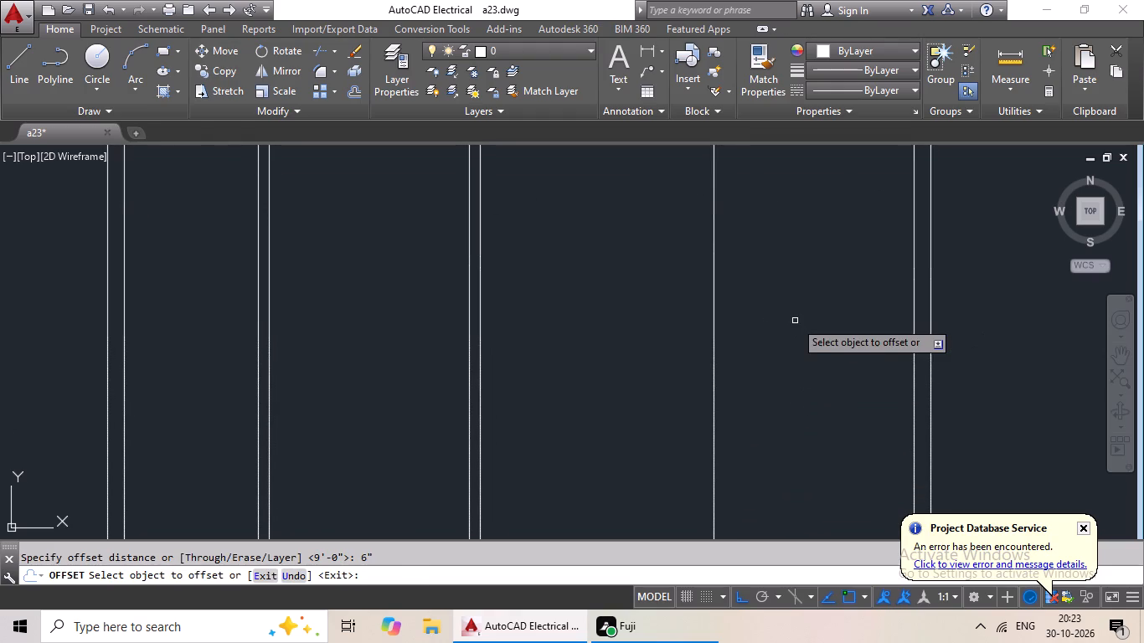
left_click(715, 319)
left_click(615, 330)
scroll(652, 318, "down", 1)
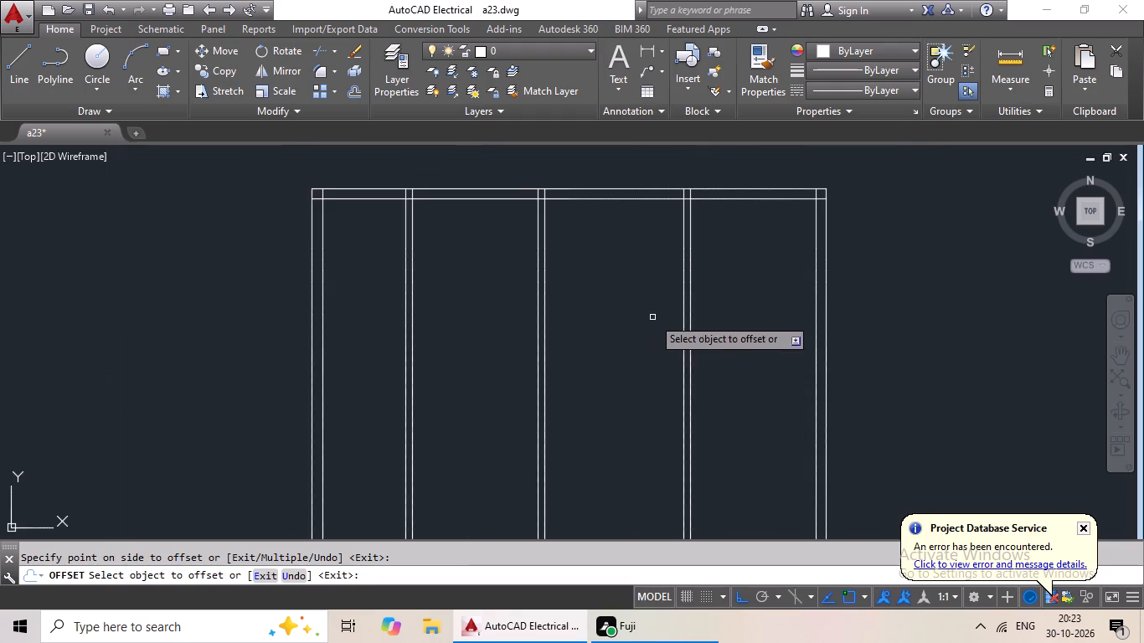
middle_click_drag(652, 317, 497, 332)
key("Escape")
key("Escape")
key("Escape")
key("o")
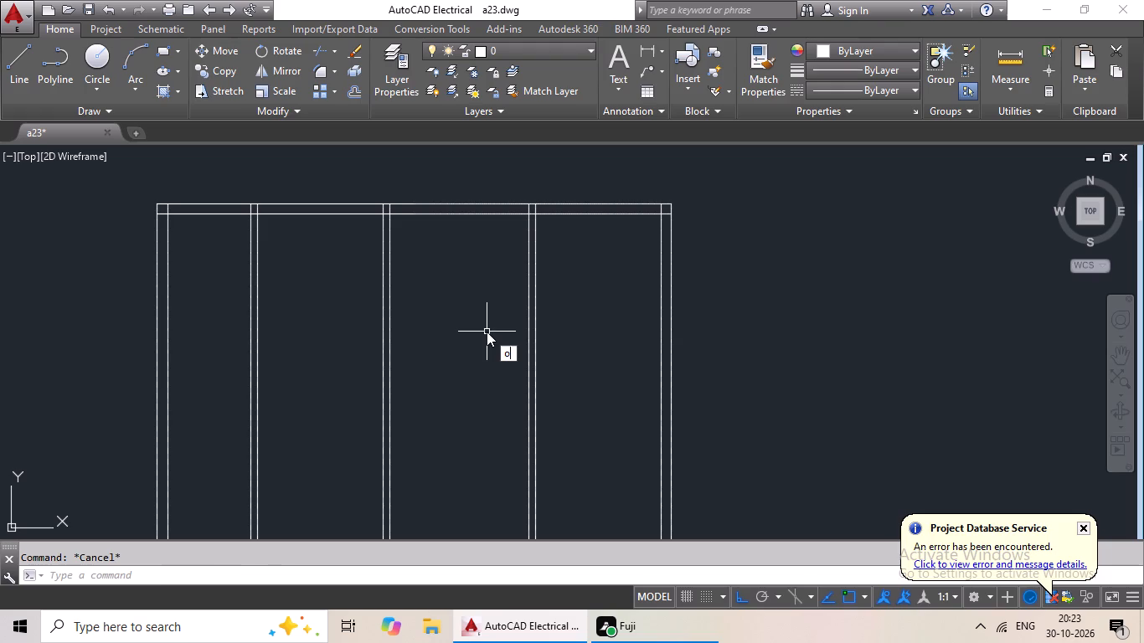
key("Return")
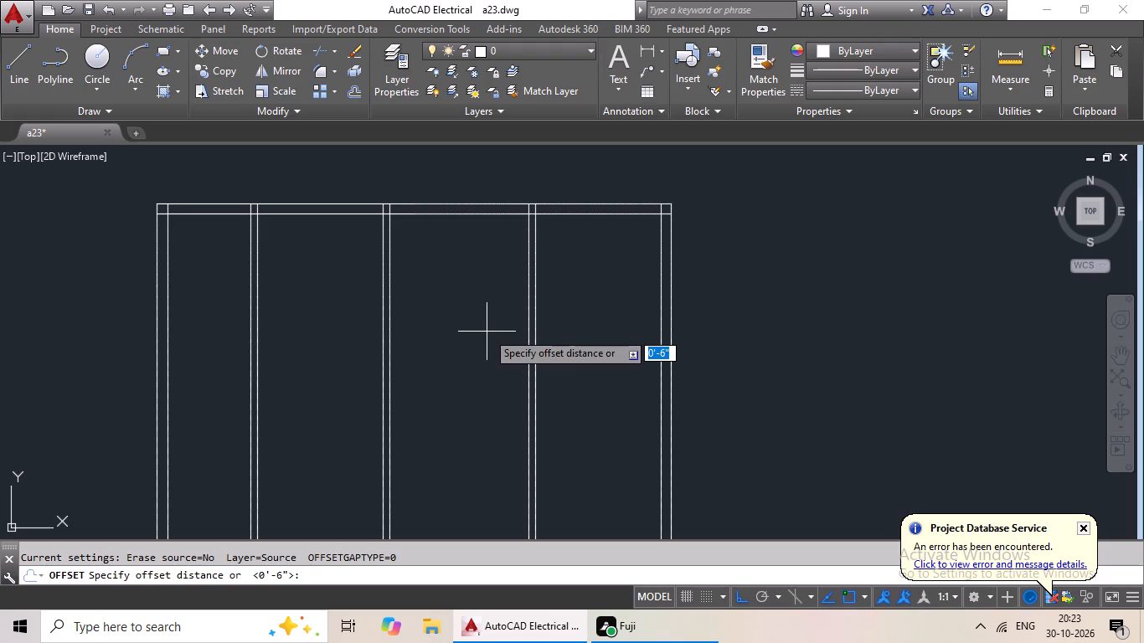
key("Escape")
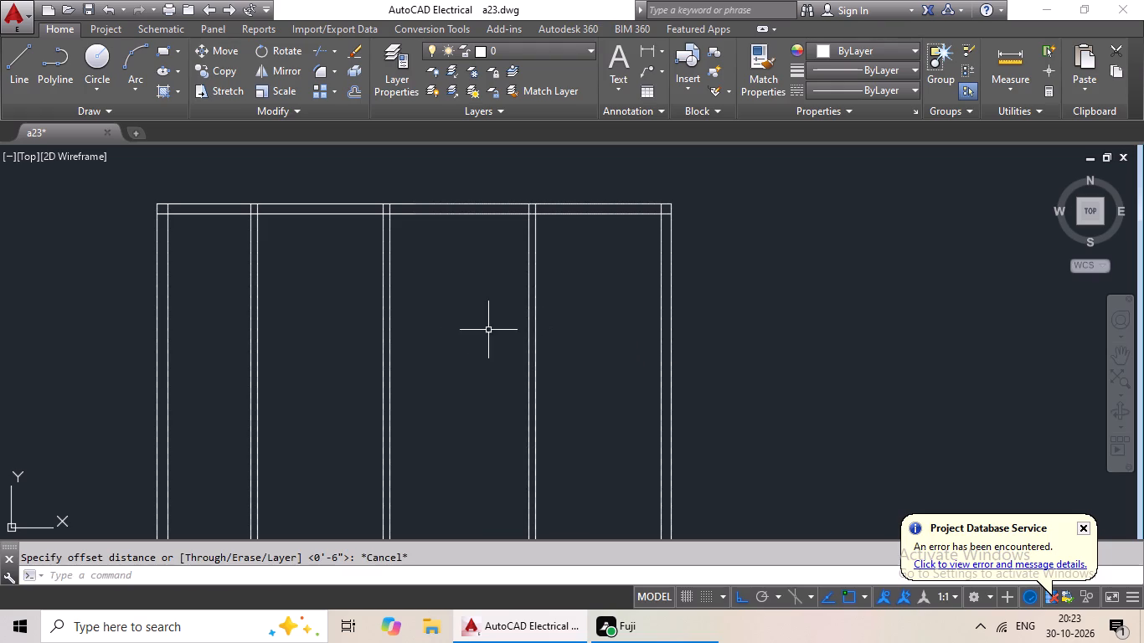
Offset the left face of the third partition 6' to the left to start a fourth partition.
scroll(471, 325, "down", 1)
middle_click_drag(471, 325, 572, 302)
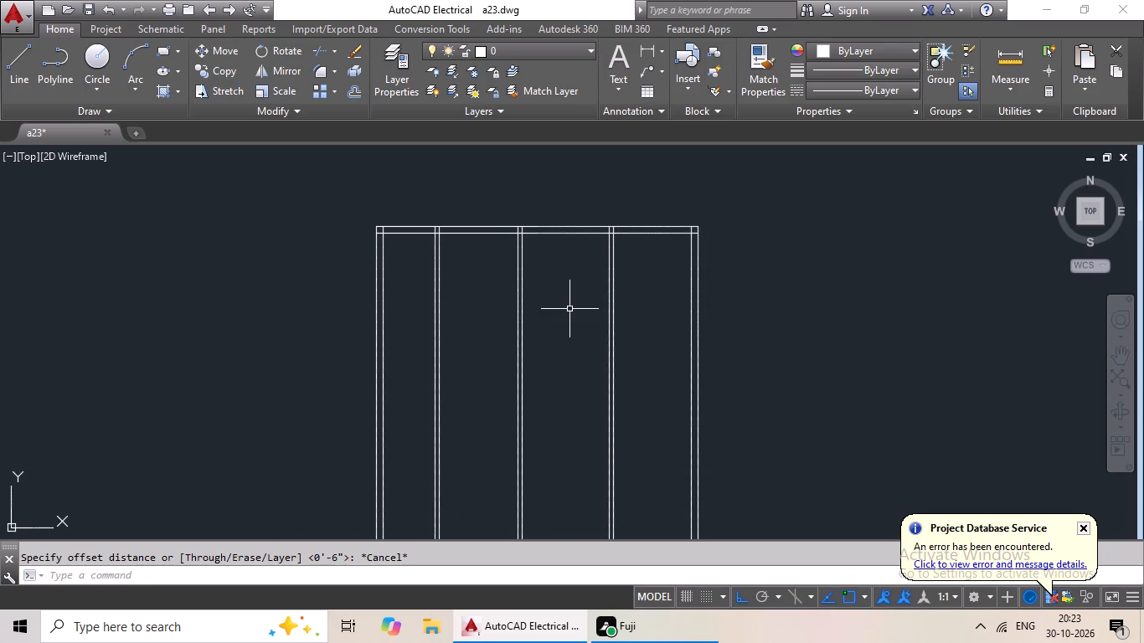
middle_click_drag(569, 309, 479, 306)
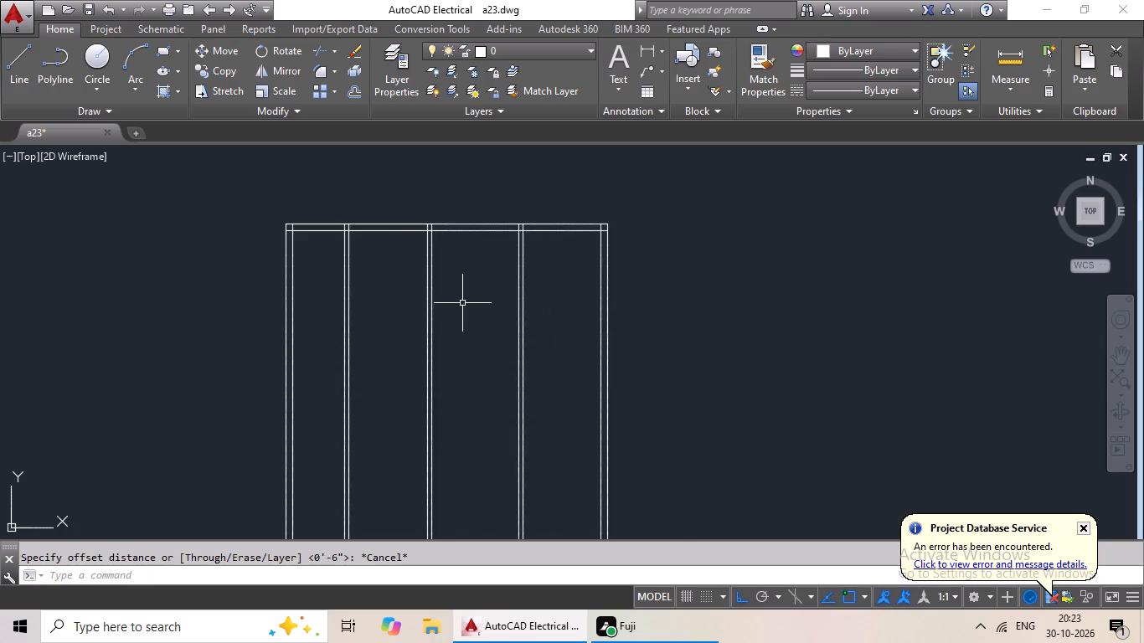
middle_click_drag(475, 299, 423, 298)
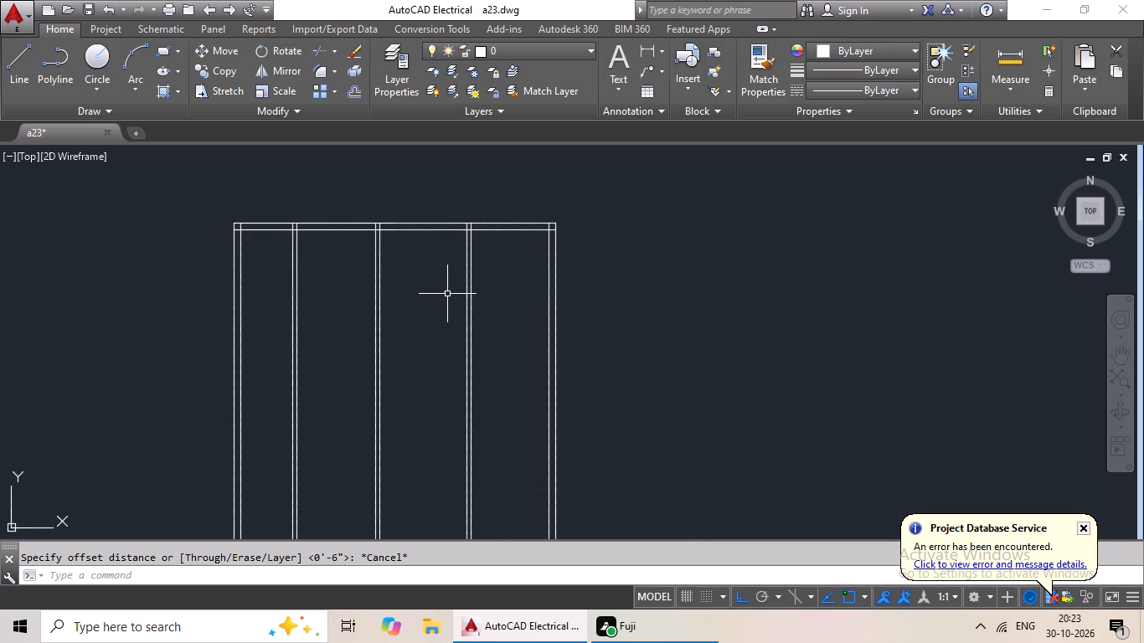
middle_click_drag(420, 296, 399, 301)
scroll(394, 303, "up", 1)
middle_click_drag(394, 303, 321, 322)
key("Escape")
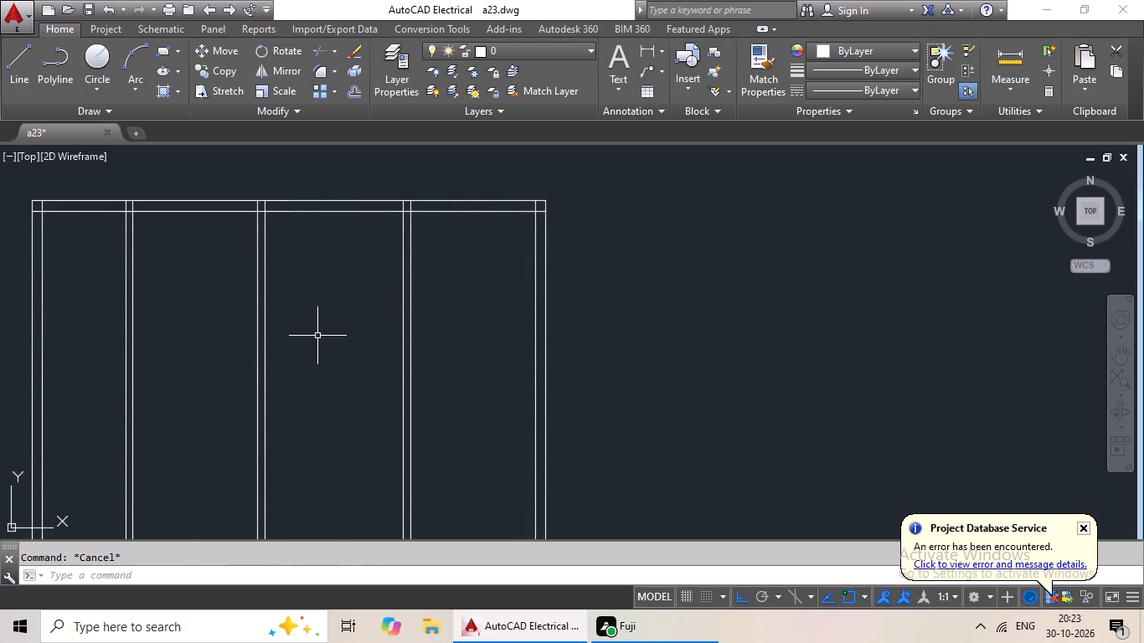
key("Escape")
key("Escape")
key("o")
key("Return")
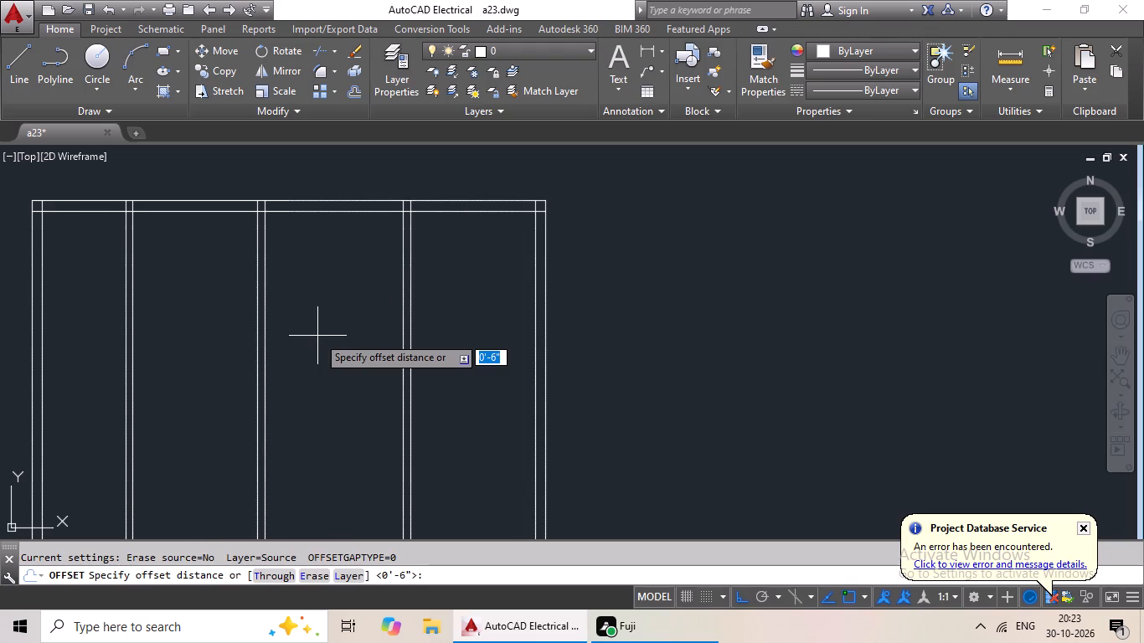
type("6'")
key("Return")
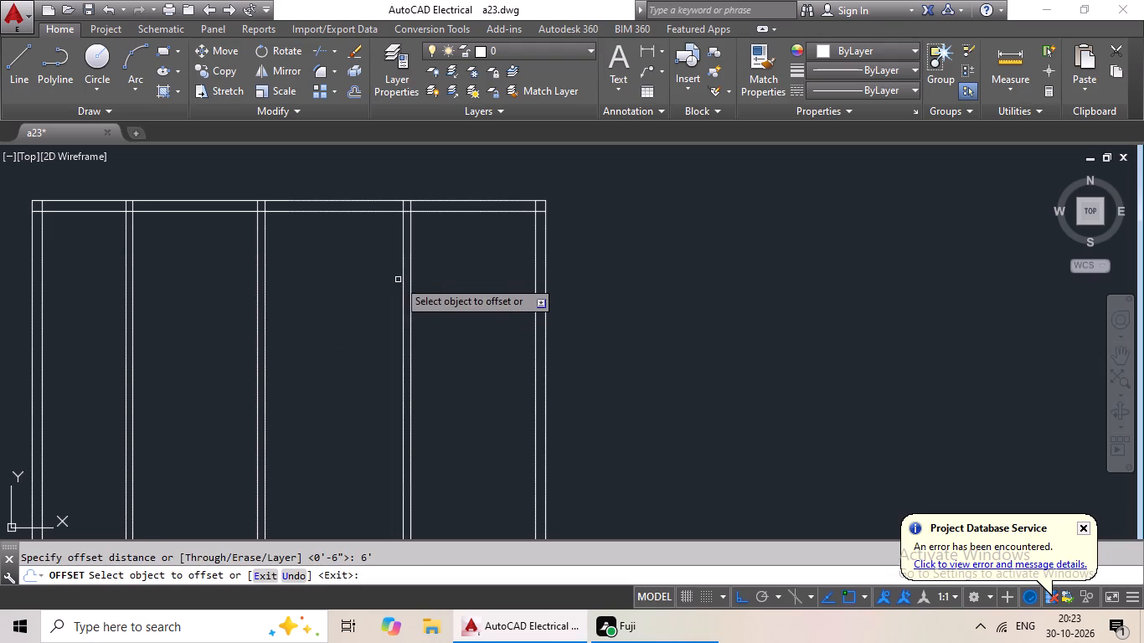
left_click_drag(403, 273, 389, 274)
left_click(342, 279)
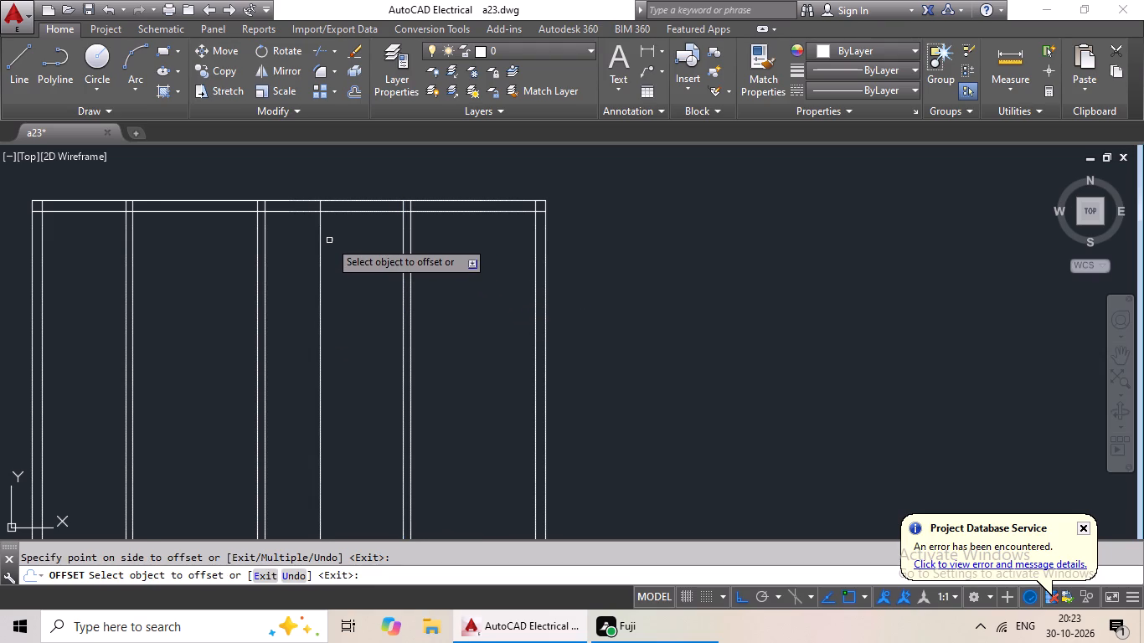
scroll(342, 232, "up", 1)
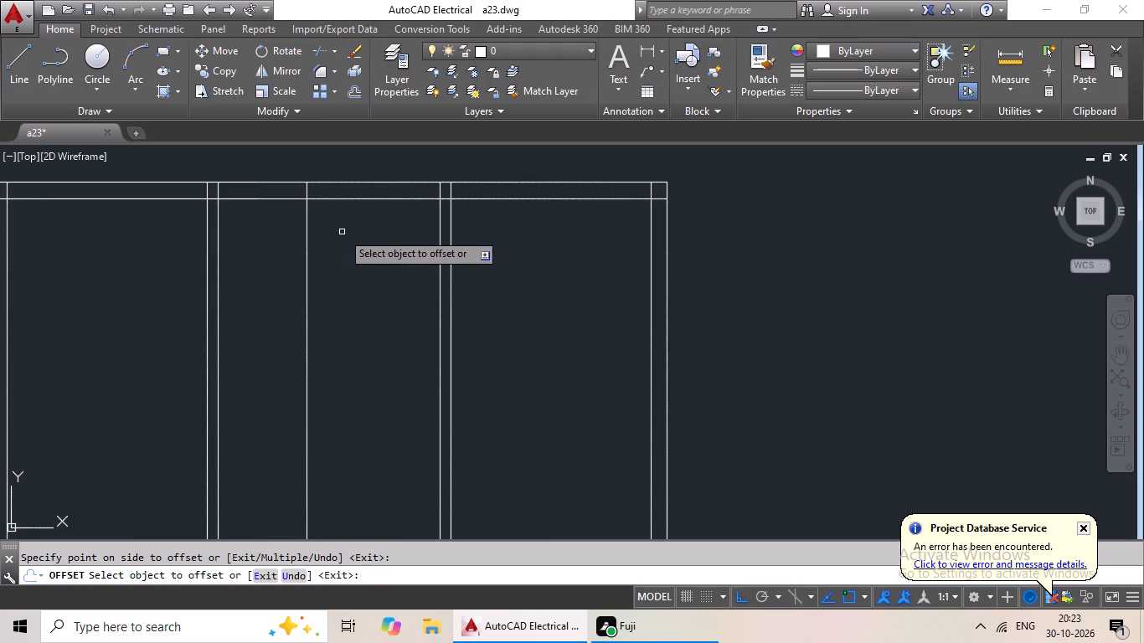
middle_click_drag(342, 232, 411, 231)
key("Escape")
key("Escape")
Offset the fourth partition's line 6" to the left to form its wall thickness.
key("o")
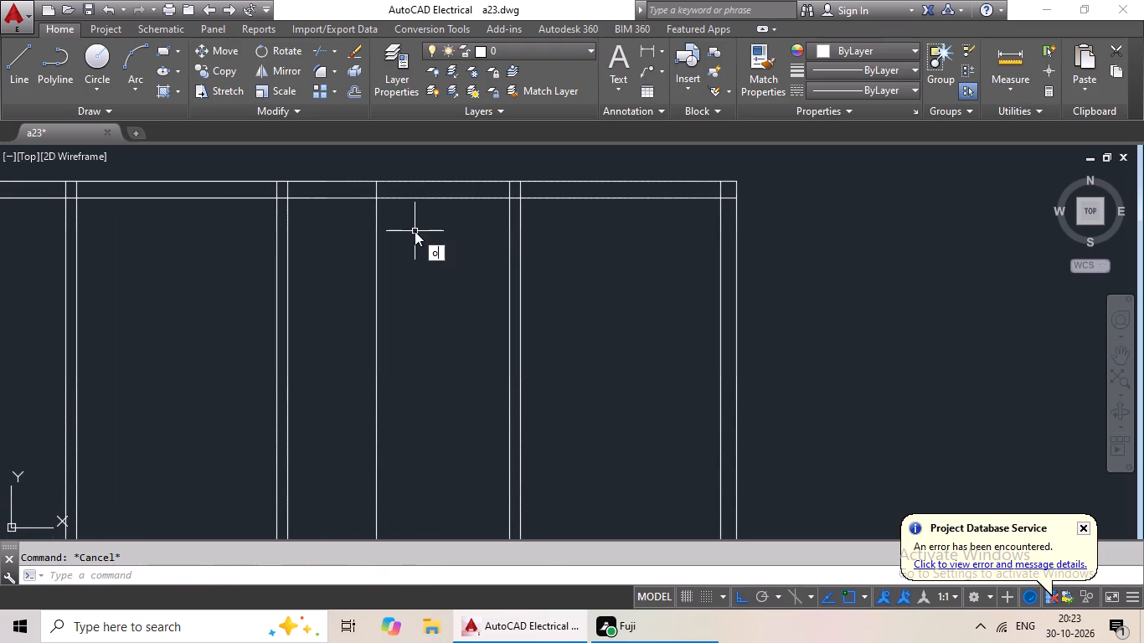
key("Return")
type("6\"")
key("Return")
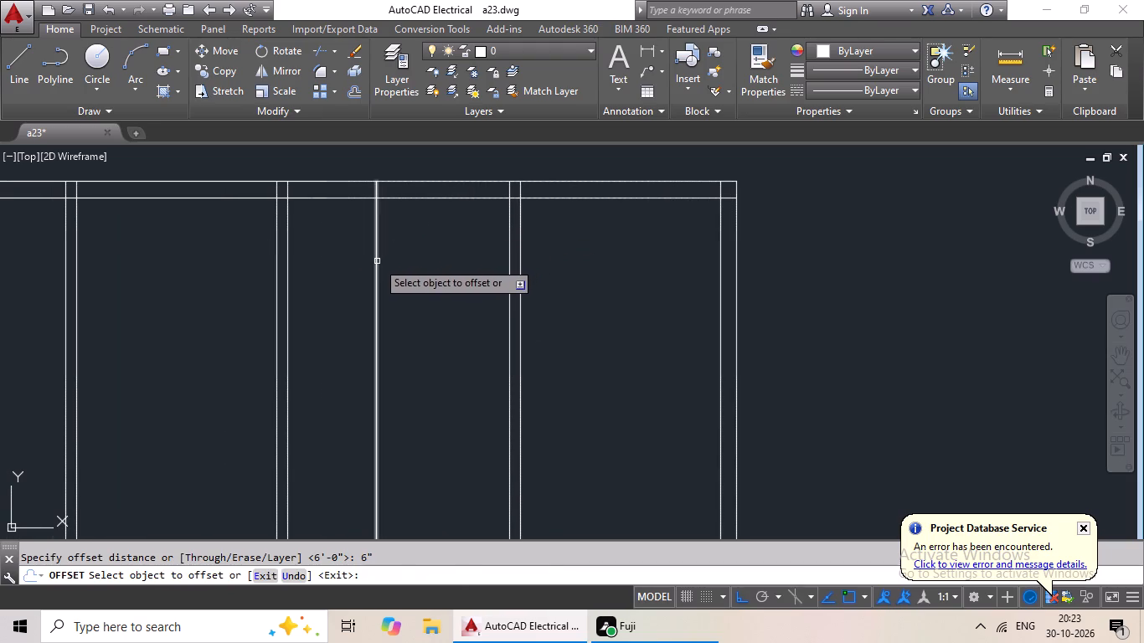
left_click_drag(377, 261, 369, 268)
left_click(336, 276)
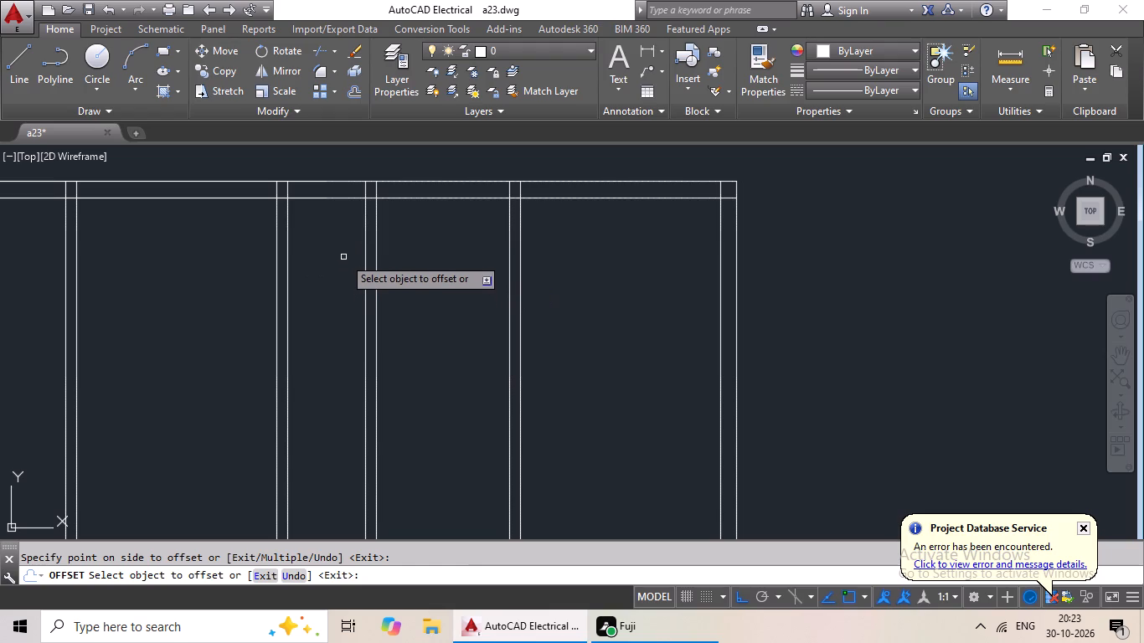
scroll(343, 254, "up", 2)
middle_click_drag(346, 254, 398, 278)
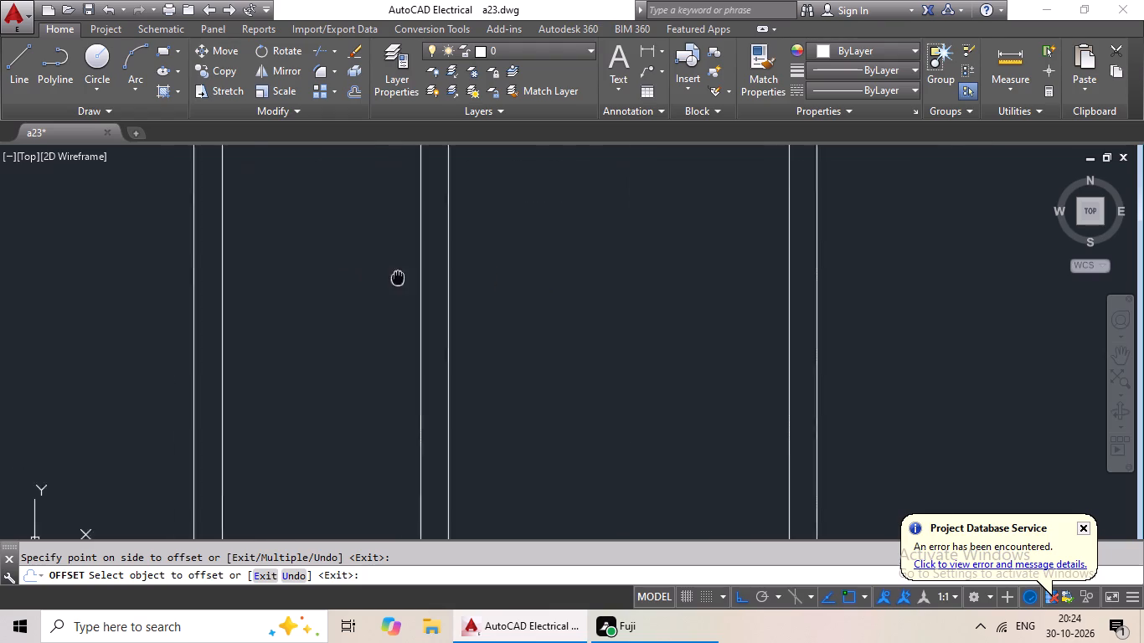
middle_click_drag(398, 278, 527, 307)
scroll(527, 297, "down", 2)
middle_click_drag(526, 295, 371, 313)
key("Escape")
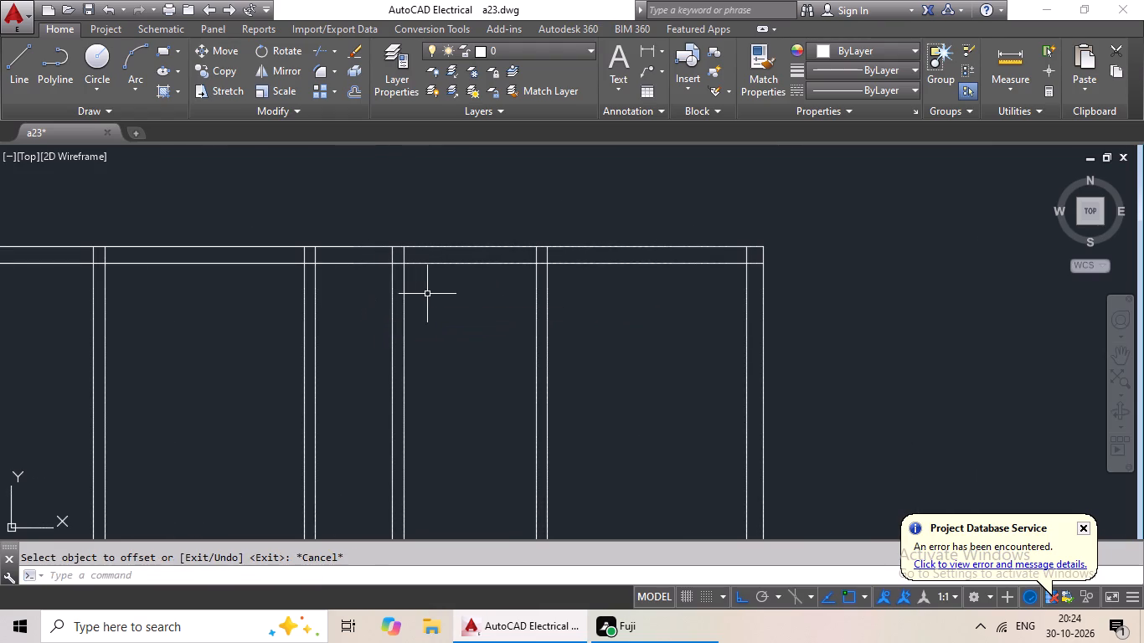
key("Escape")
key("Escape")
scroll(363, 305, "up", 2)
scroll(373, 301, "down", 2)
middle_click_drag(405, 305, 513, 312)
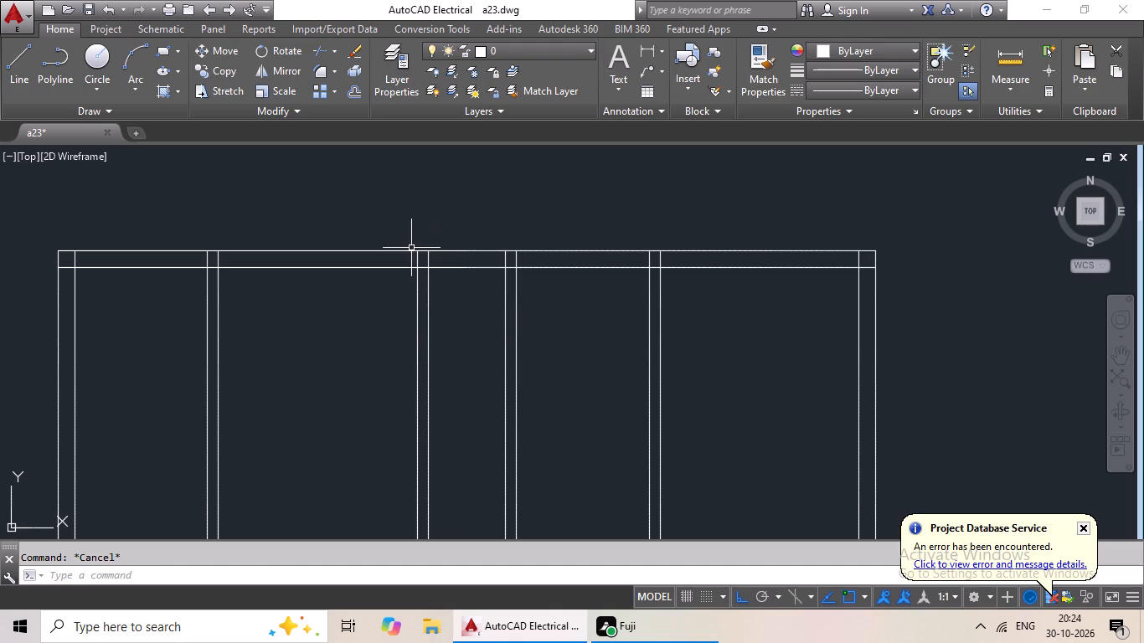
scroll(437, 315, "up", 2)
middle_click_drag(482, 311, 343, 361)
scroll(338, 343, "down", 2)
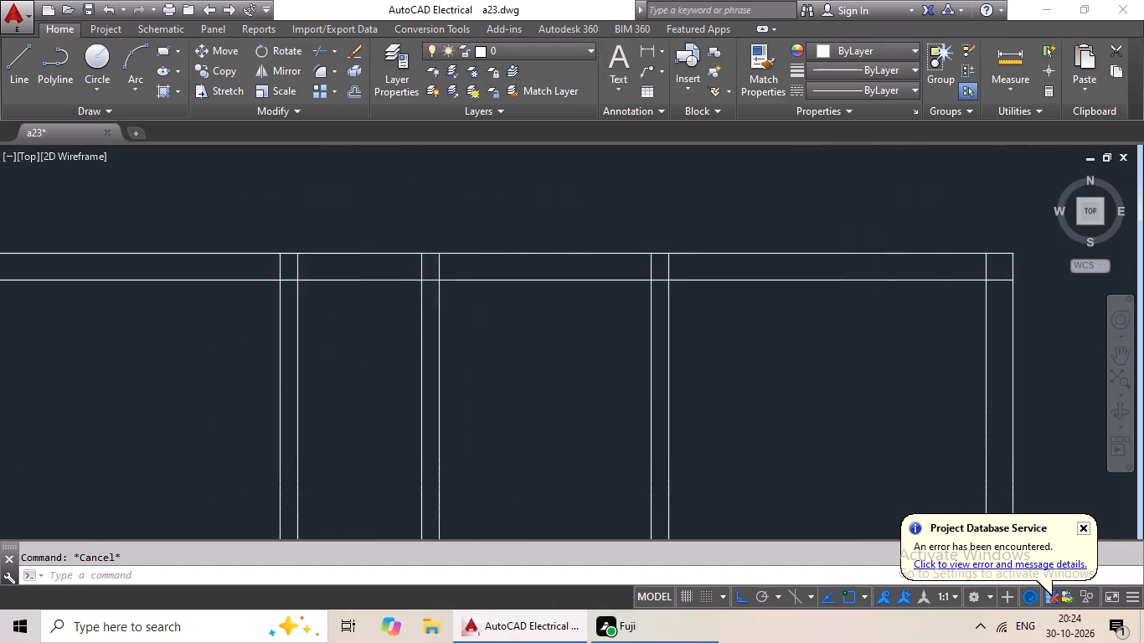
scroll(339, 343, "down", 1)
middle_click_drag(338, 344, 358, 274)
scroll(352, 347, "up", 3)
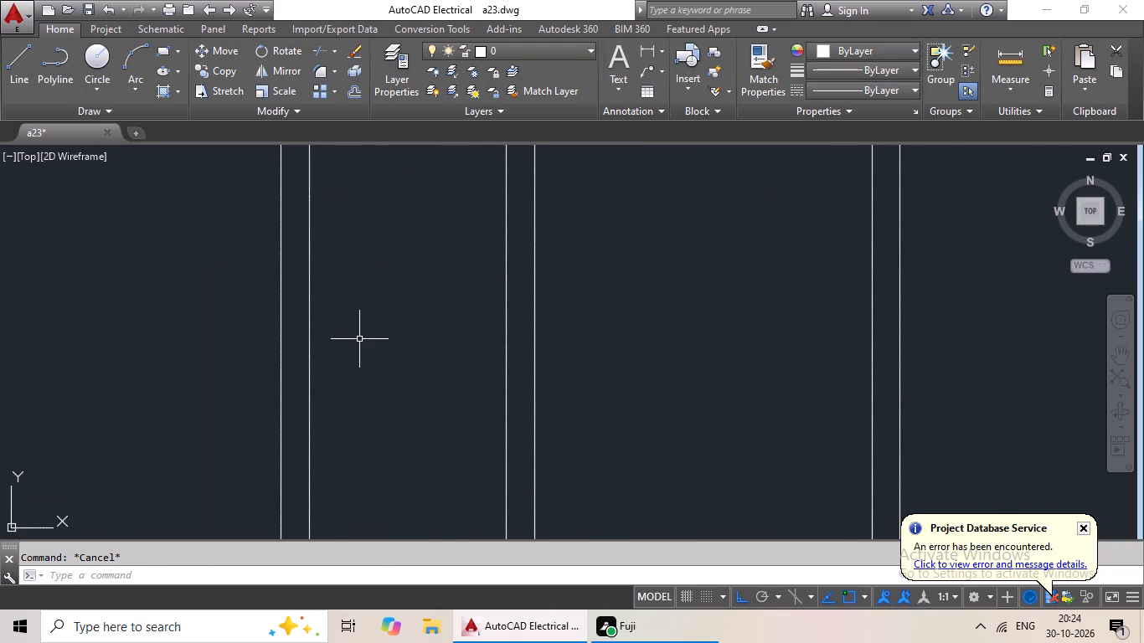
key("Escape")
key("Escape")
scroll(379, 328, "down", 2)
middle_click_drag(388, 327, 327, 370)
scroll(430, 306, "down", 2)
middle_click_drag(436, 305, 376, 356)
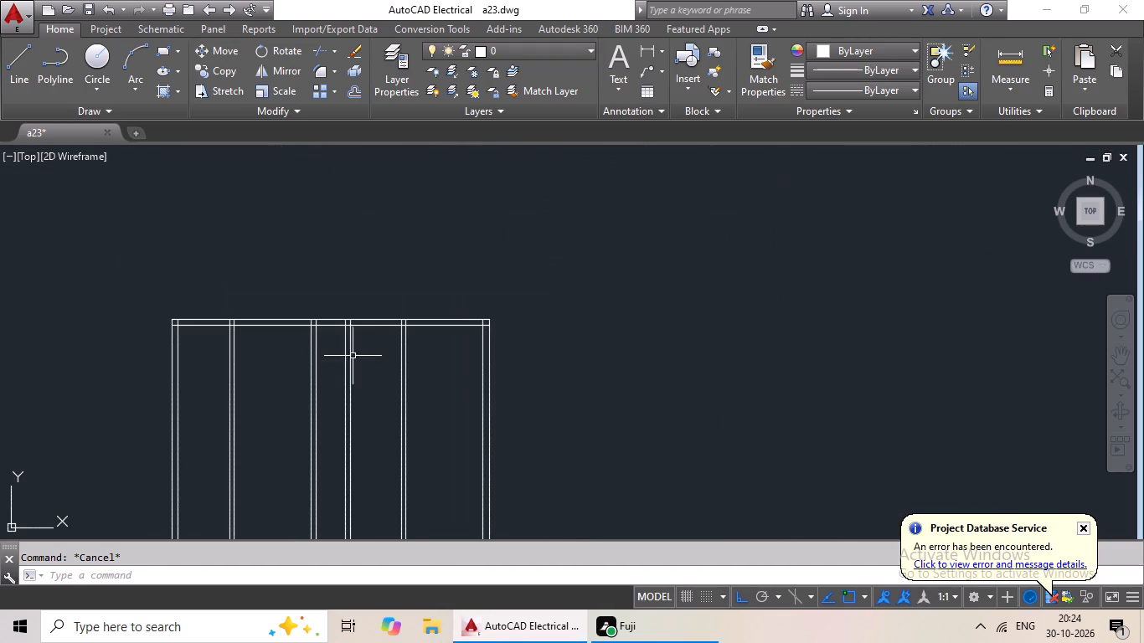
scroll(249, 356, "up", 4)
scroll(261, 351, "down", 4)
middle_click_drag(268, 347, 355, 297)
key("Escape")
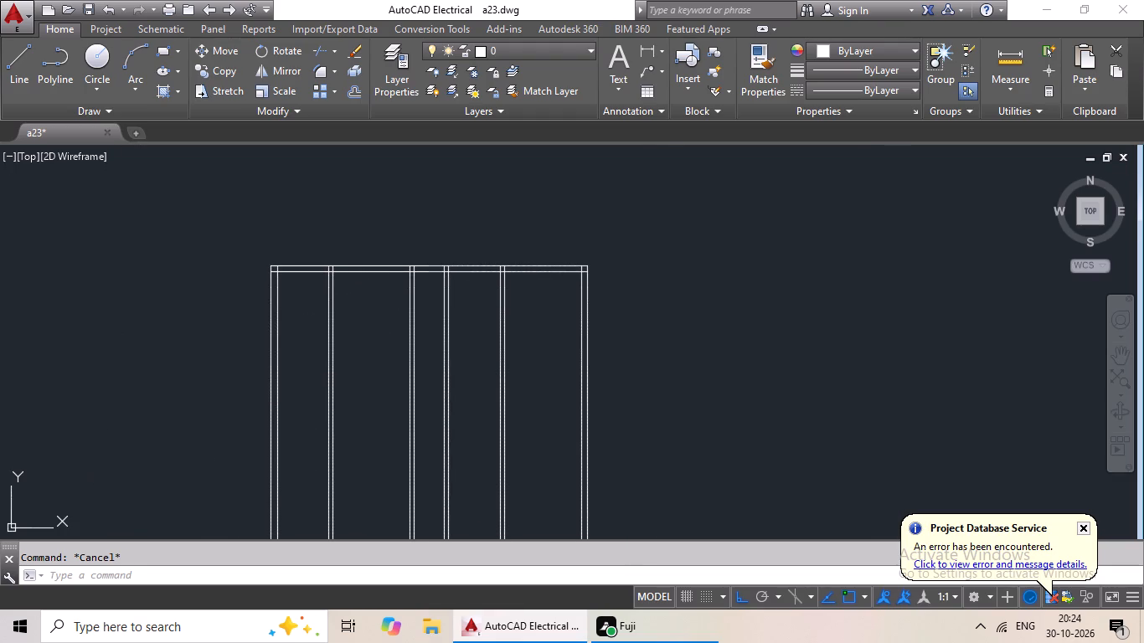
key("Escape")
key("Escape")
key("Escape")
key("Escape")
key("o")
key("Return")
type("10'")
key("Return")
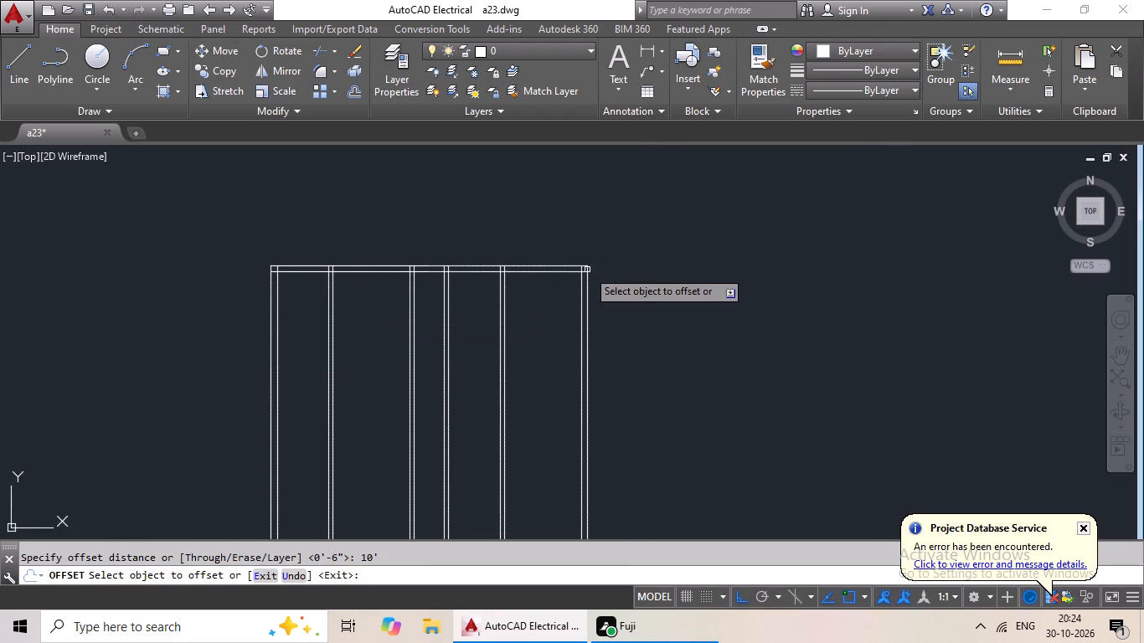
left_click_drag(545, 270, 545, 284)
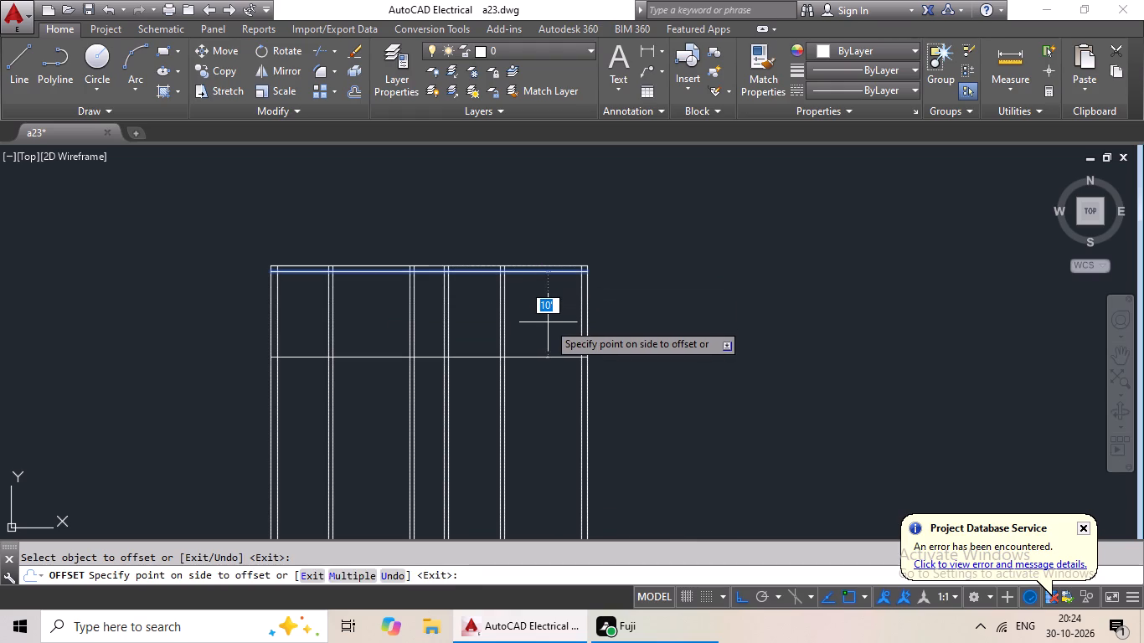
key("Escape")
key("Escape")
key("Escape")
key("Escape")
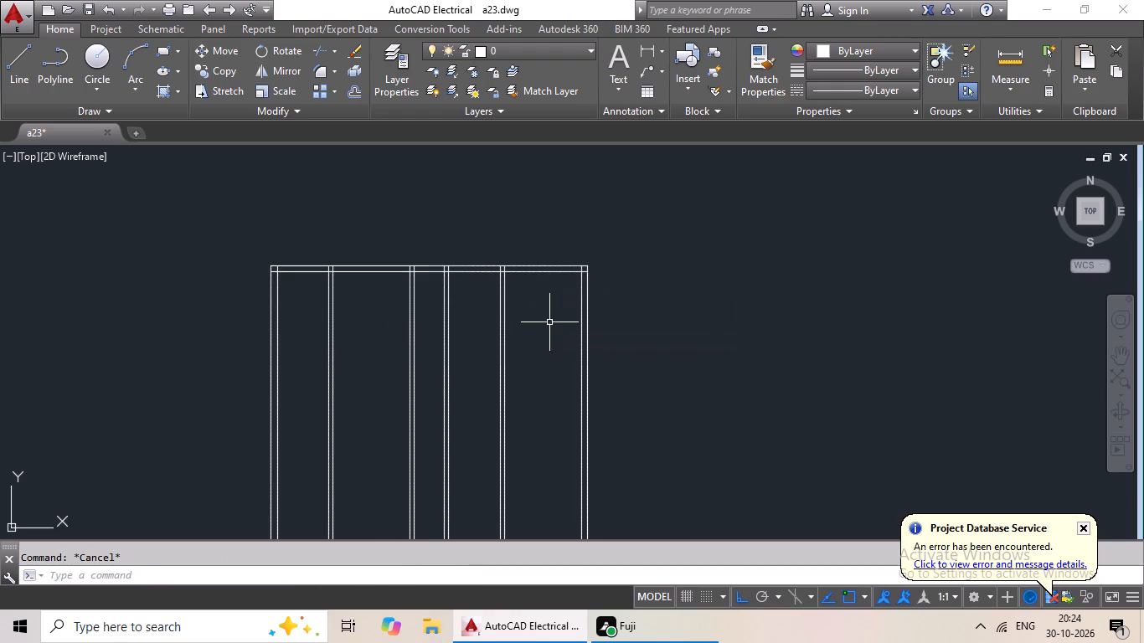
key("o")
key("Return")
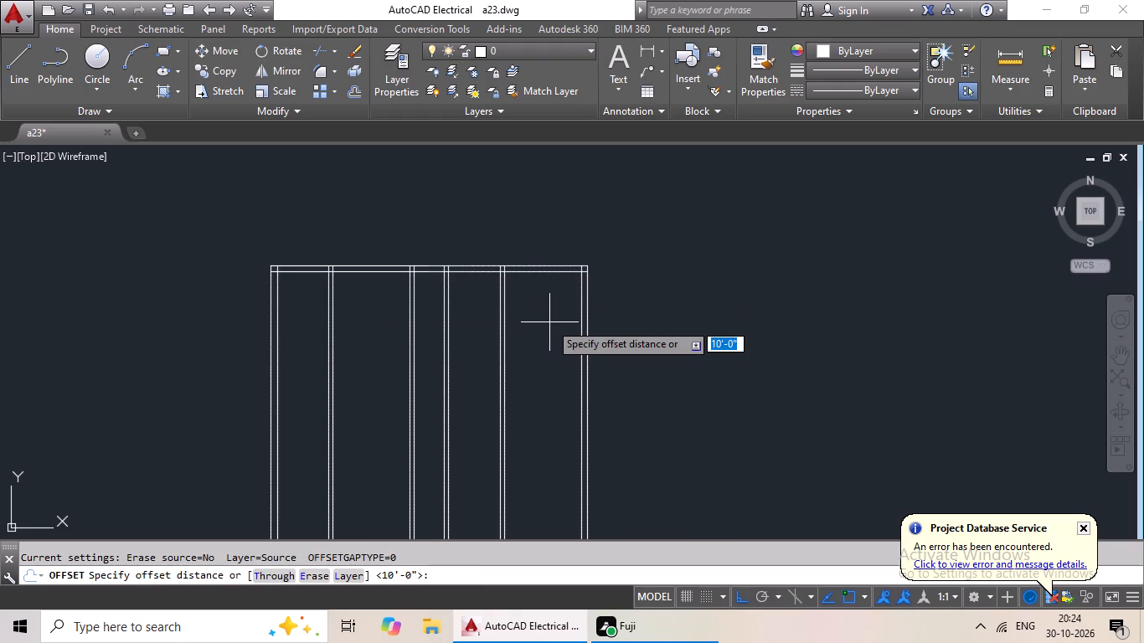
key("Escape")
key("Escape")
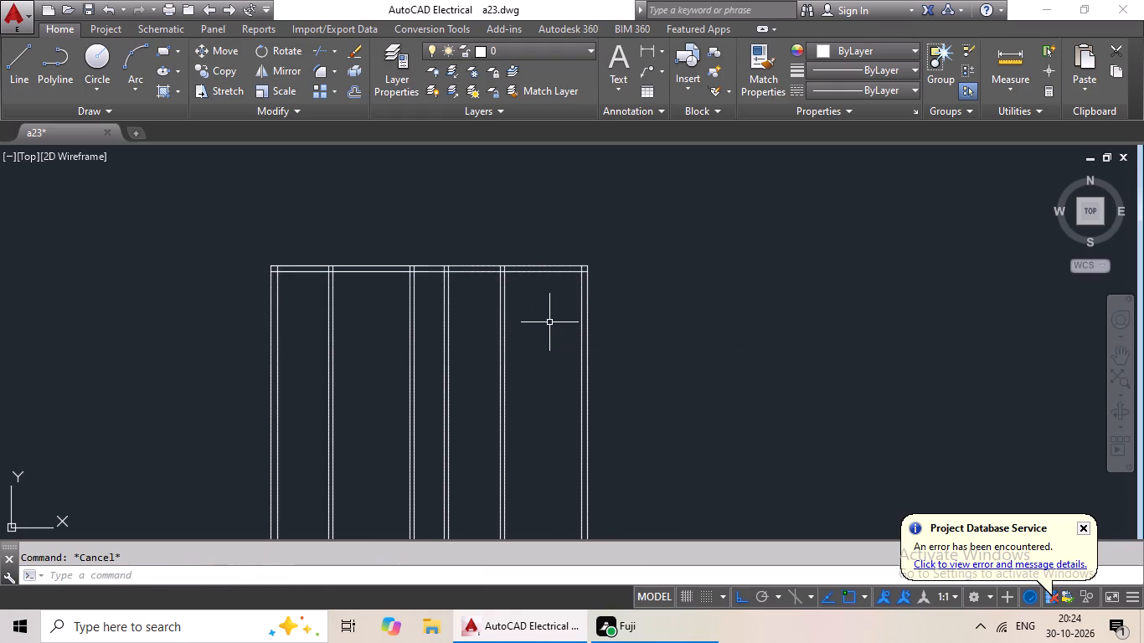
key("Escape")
Offset the top outer wall's inner line 10' downward to start a horizontal partition.
key("o")
key("Return")
type("10")
key("apostrophe")
key("Return")
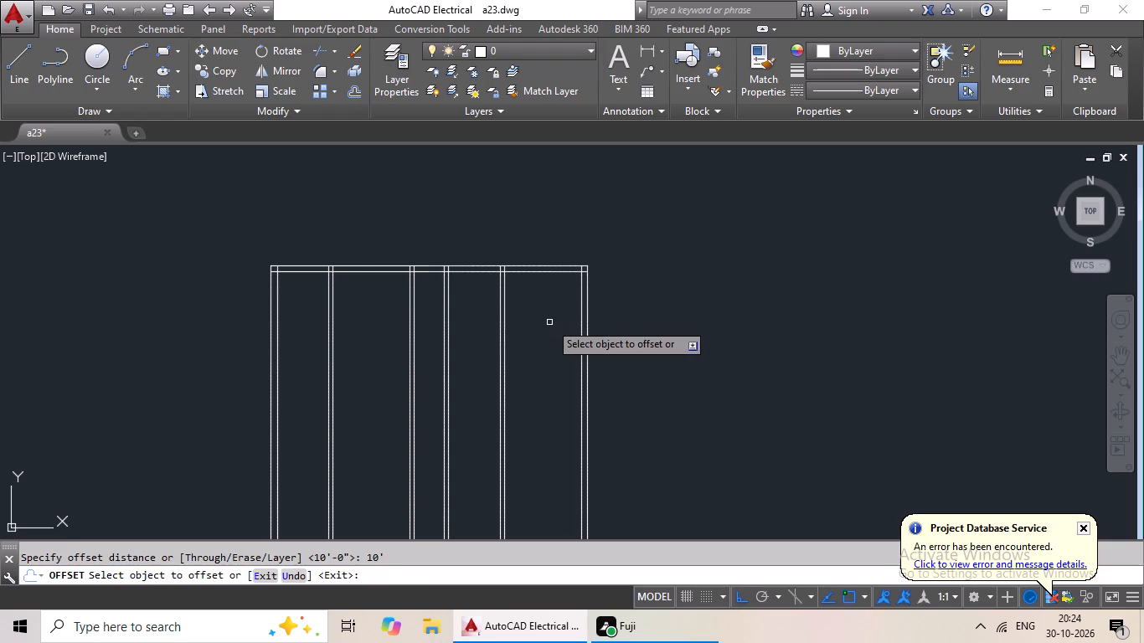
left_click_drag(561, 270, 559, 279)
double_click(563, 334)
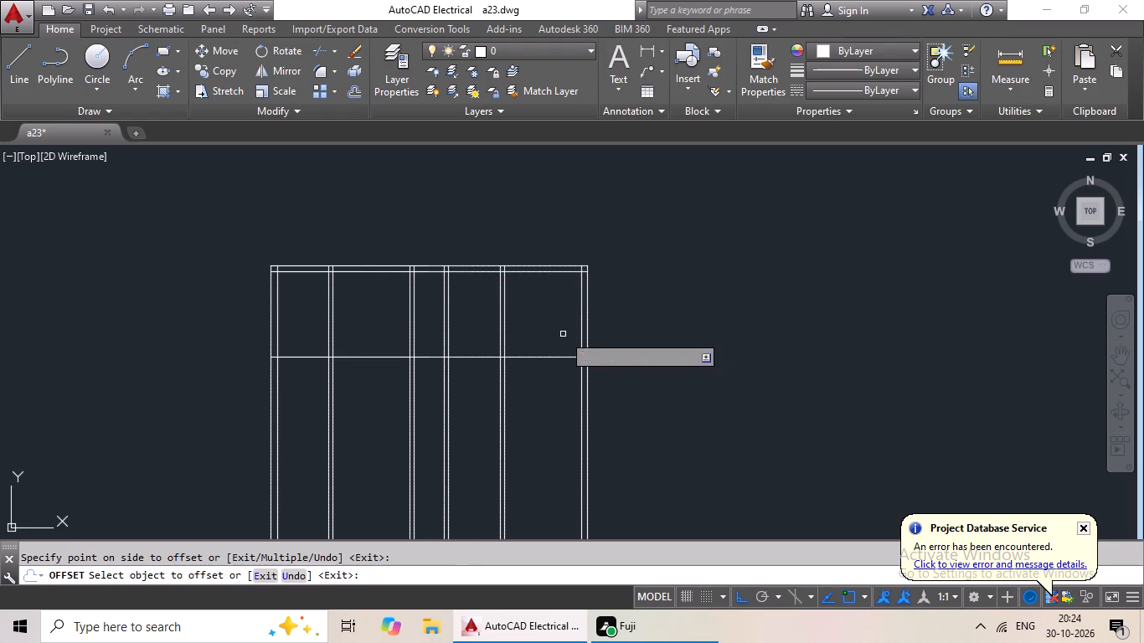
key("Escape")
key("Escape")
key("Escape")
Offset the new horizontal partition line 6" downward to form its wall thickness.
key("o")
key("Return")
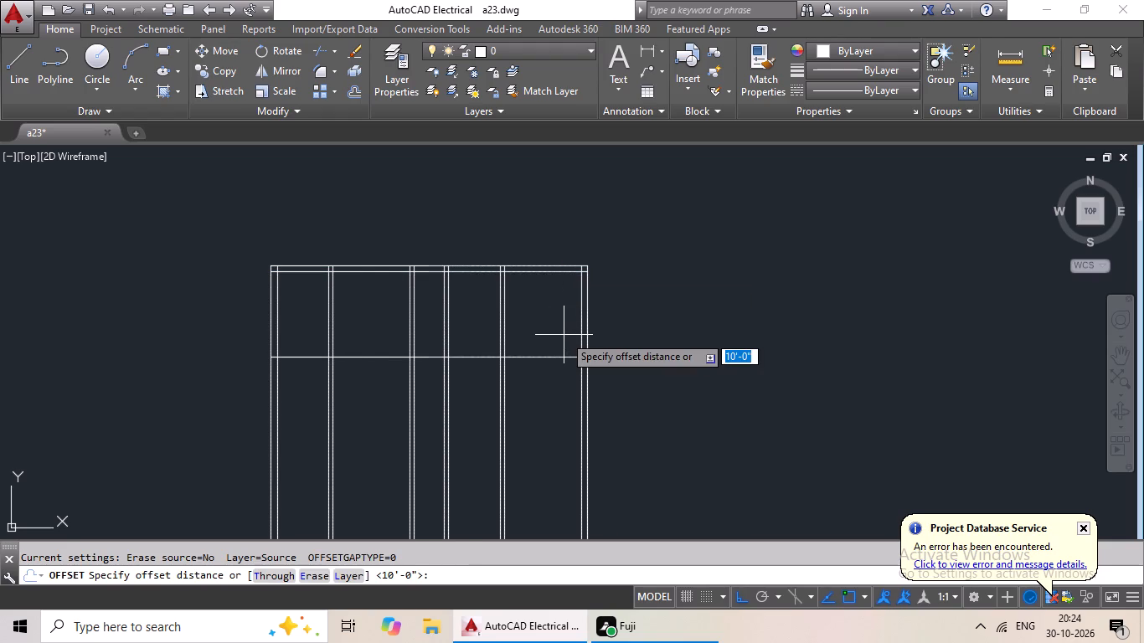
key("6")
key("shift+quotedbl")
key("Return")
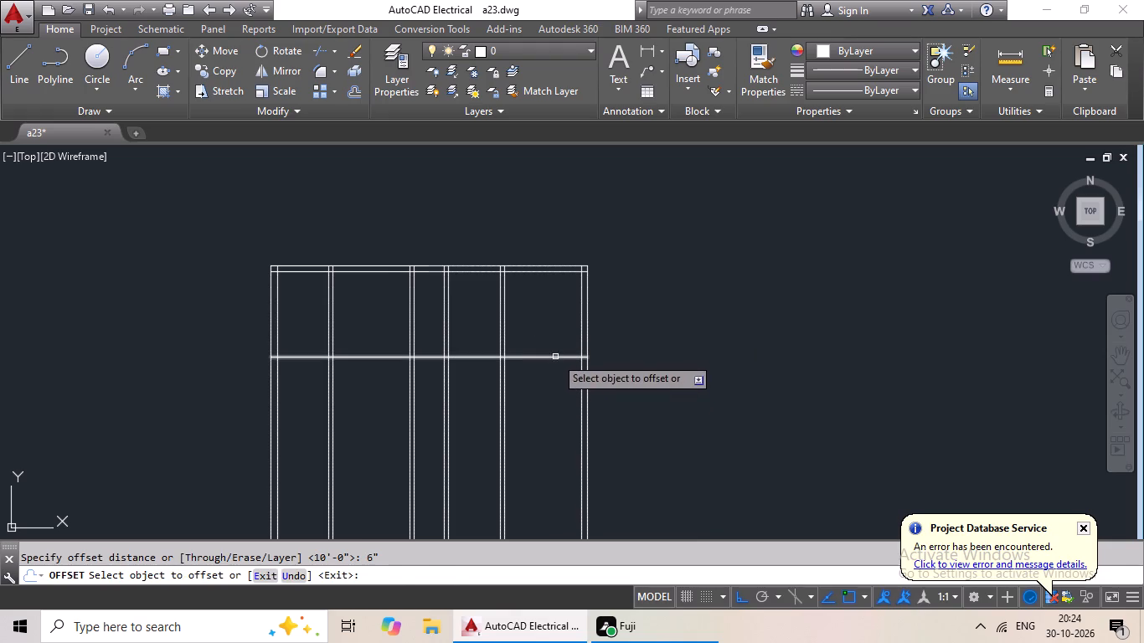
left_click_drag(555, 357, 554, 369)
left_click(548, 414)
key("Escape")
key("Escape")
Trim both lines of the new horizontal partition where they cross the narrow passage between the two middle vertical partitions.
type("tr")
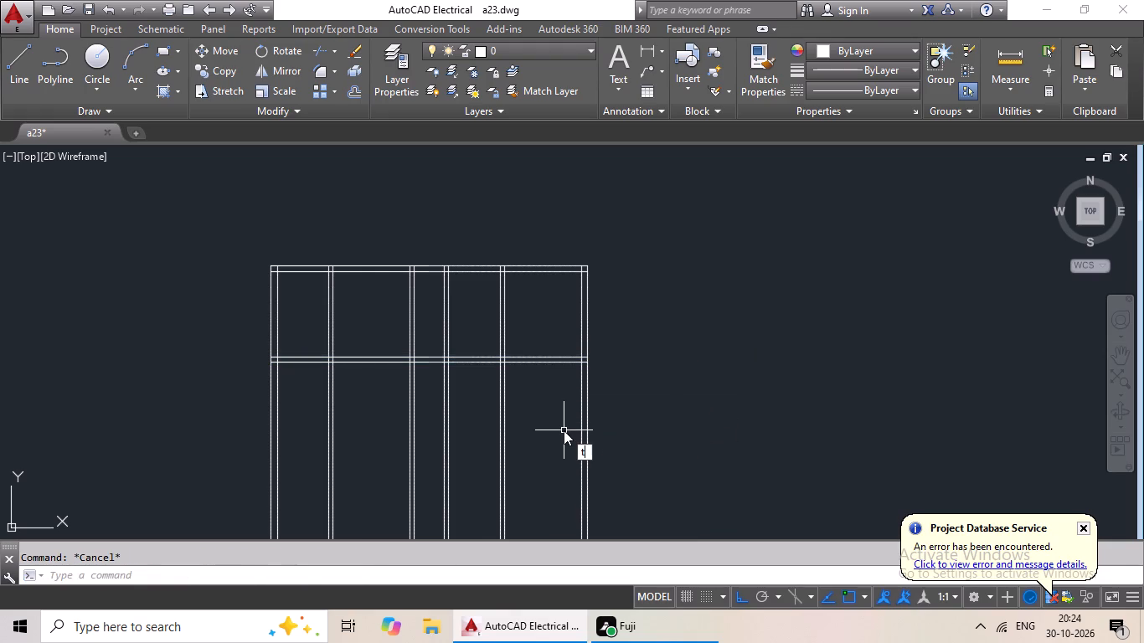
key("space")
key("space")
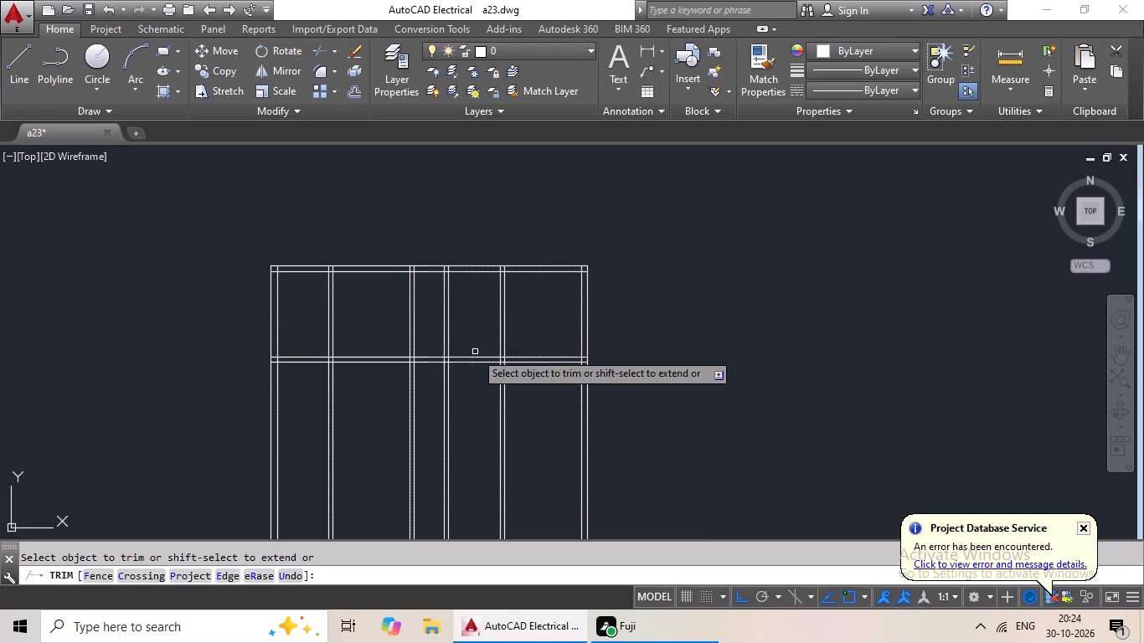
scroll(428, 376, "up", 5)
scroll(460, 321, "down", 2)
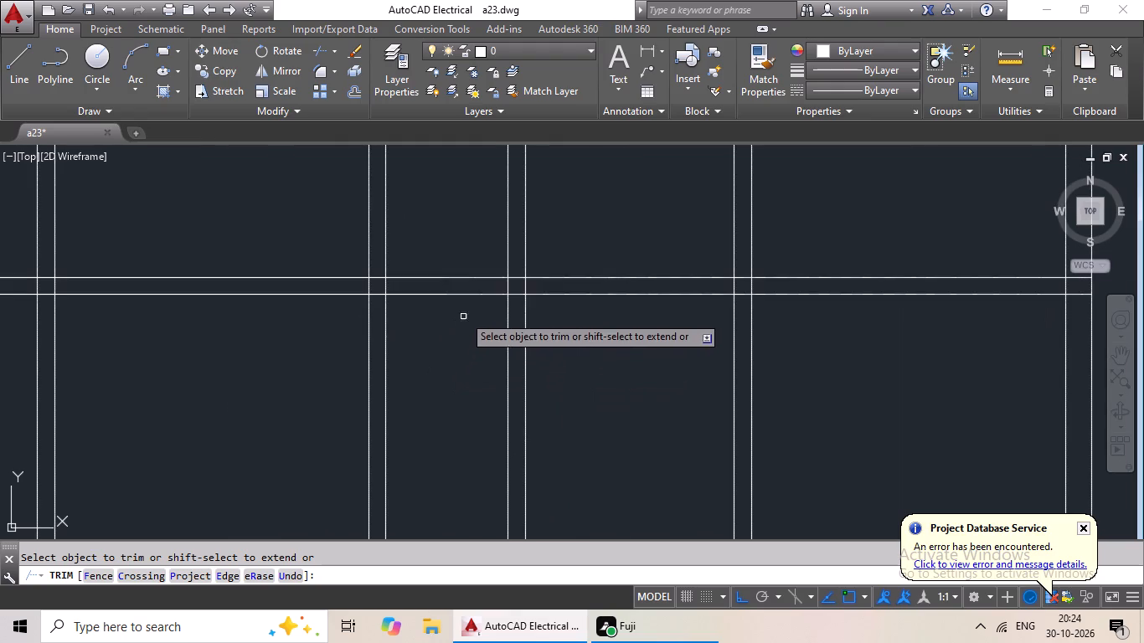
left_click_drag(471, 224, 457, 373)
left_click(457, 369)
scroll(500, 350, "down", 3)
middle_click_drag(450, 389, 475, 327)
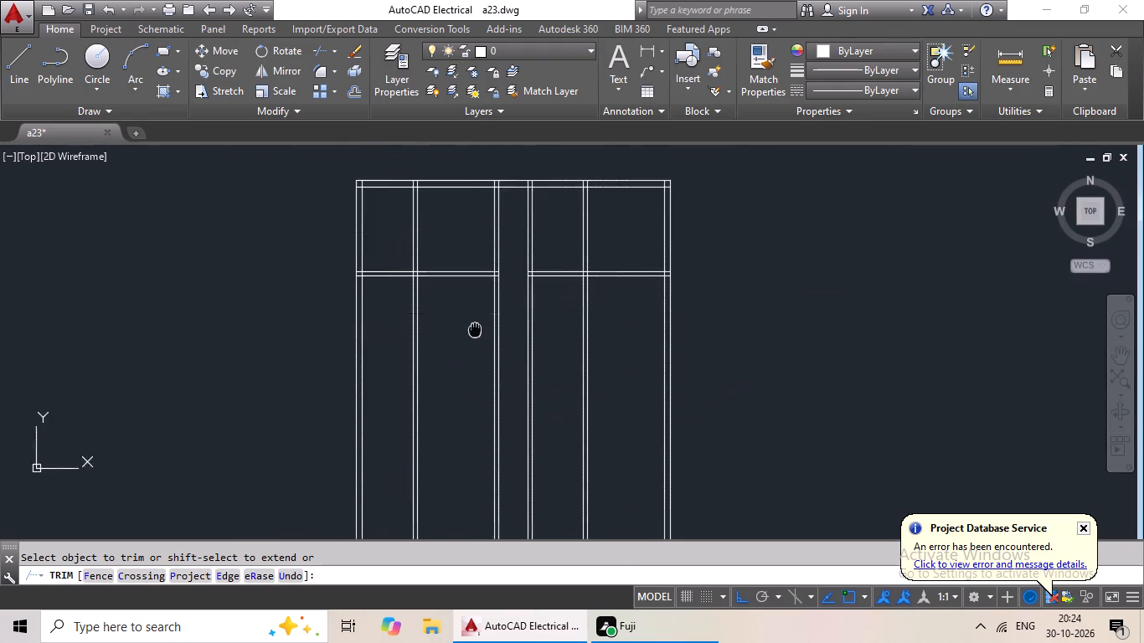
middle_click_drag(475, 327, 476, 322)
scroll(478, 322, "down", 2)
middle_click_drag(477, 345, 327, 359)
scroll(513, 399, "down", 1)
middle_click_drag(513, 399, 583, 339)
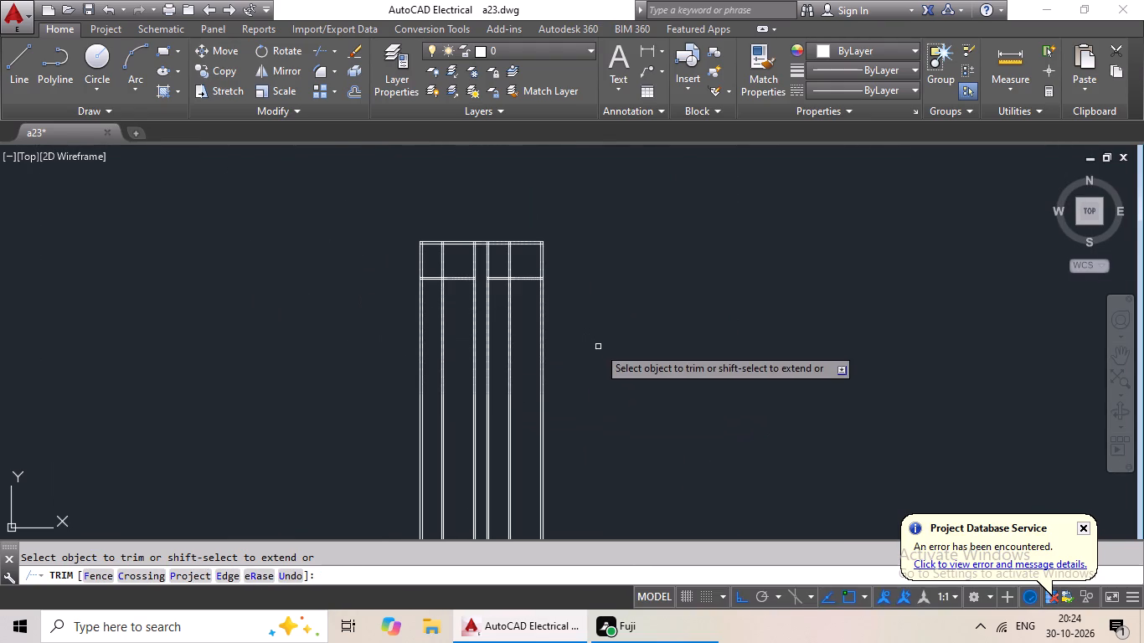
key("Escape")
key("Escape")
key("Escape")
key("Escape")
key("Escape")
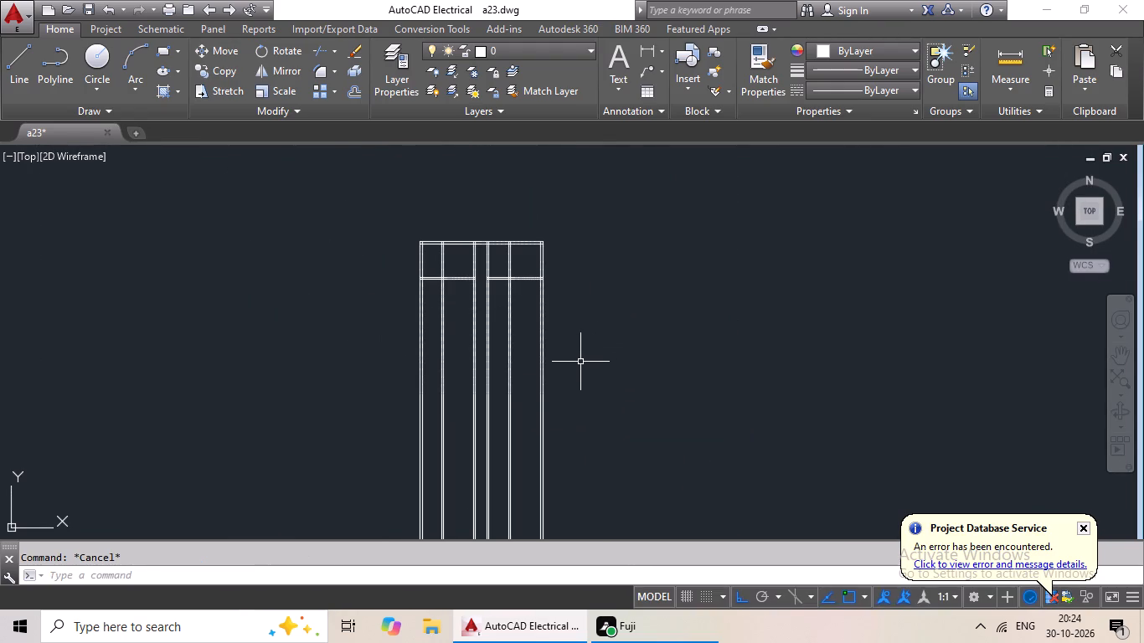
key("Escape")
key("Escape")
key("Escape")
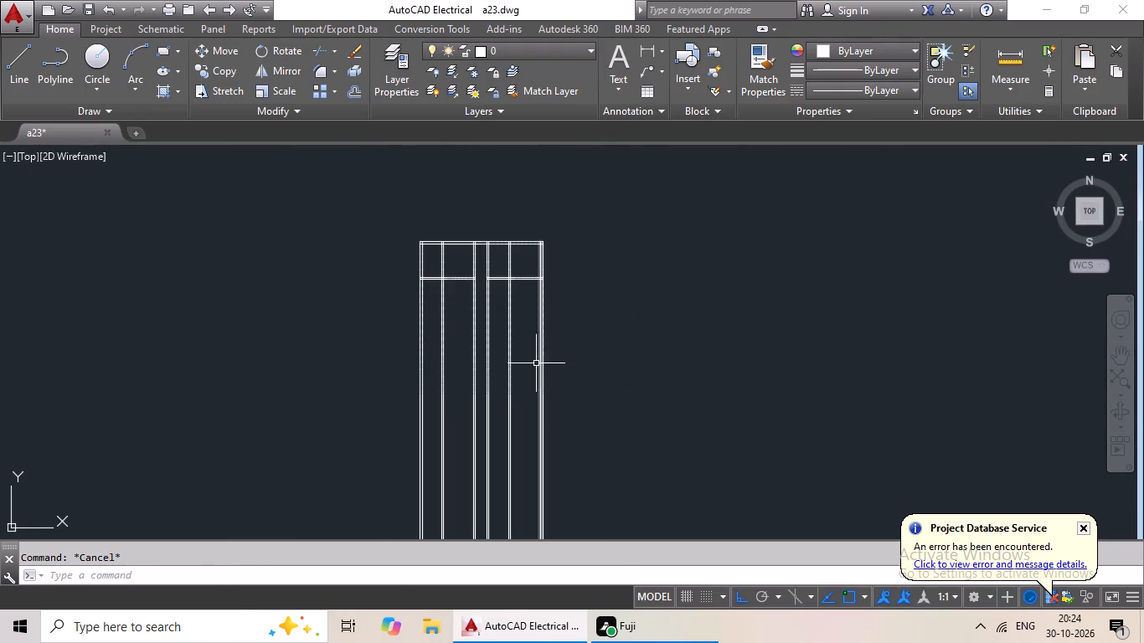
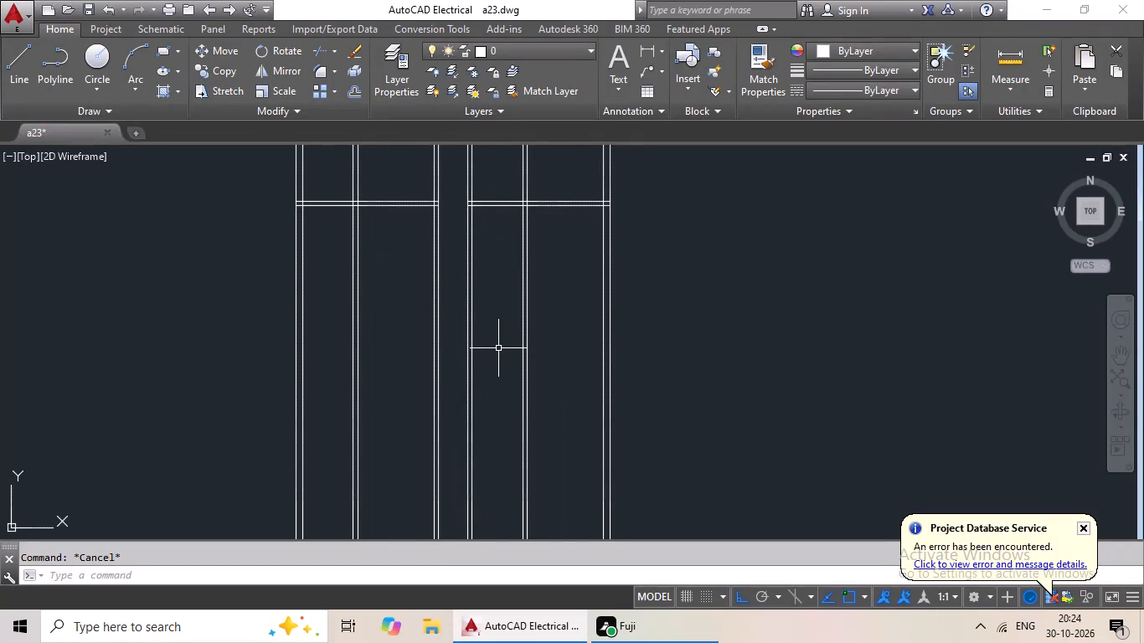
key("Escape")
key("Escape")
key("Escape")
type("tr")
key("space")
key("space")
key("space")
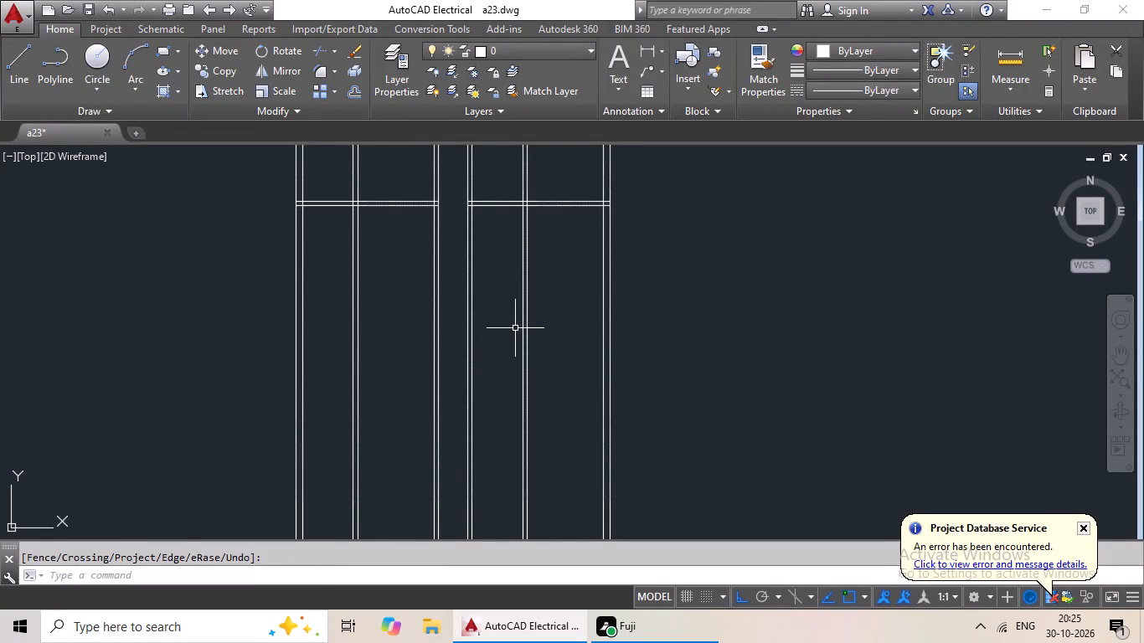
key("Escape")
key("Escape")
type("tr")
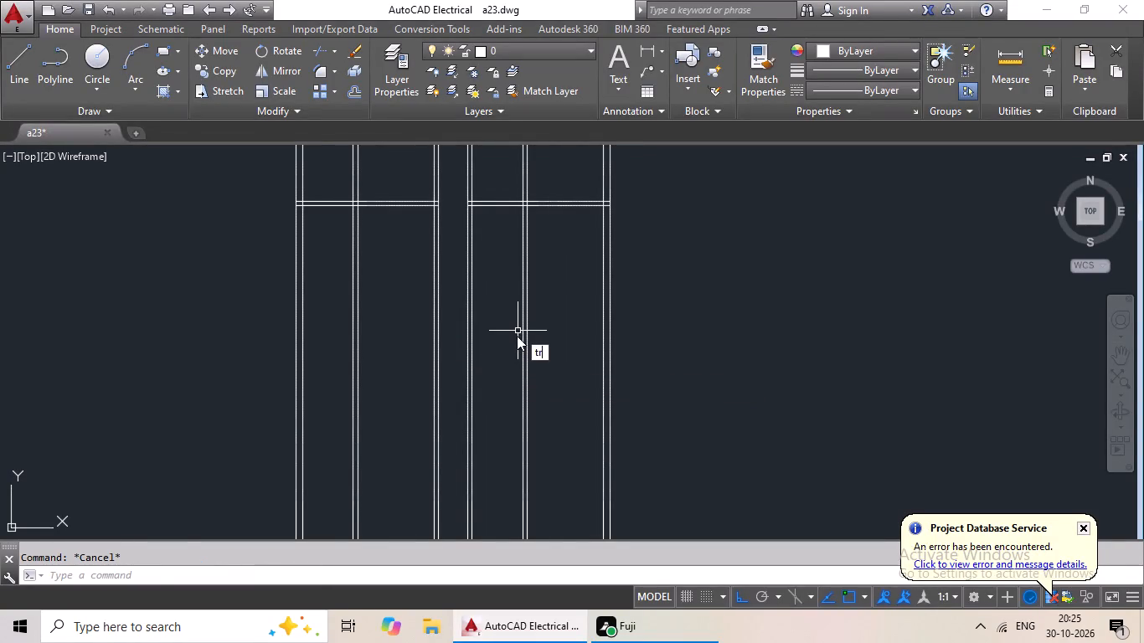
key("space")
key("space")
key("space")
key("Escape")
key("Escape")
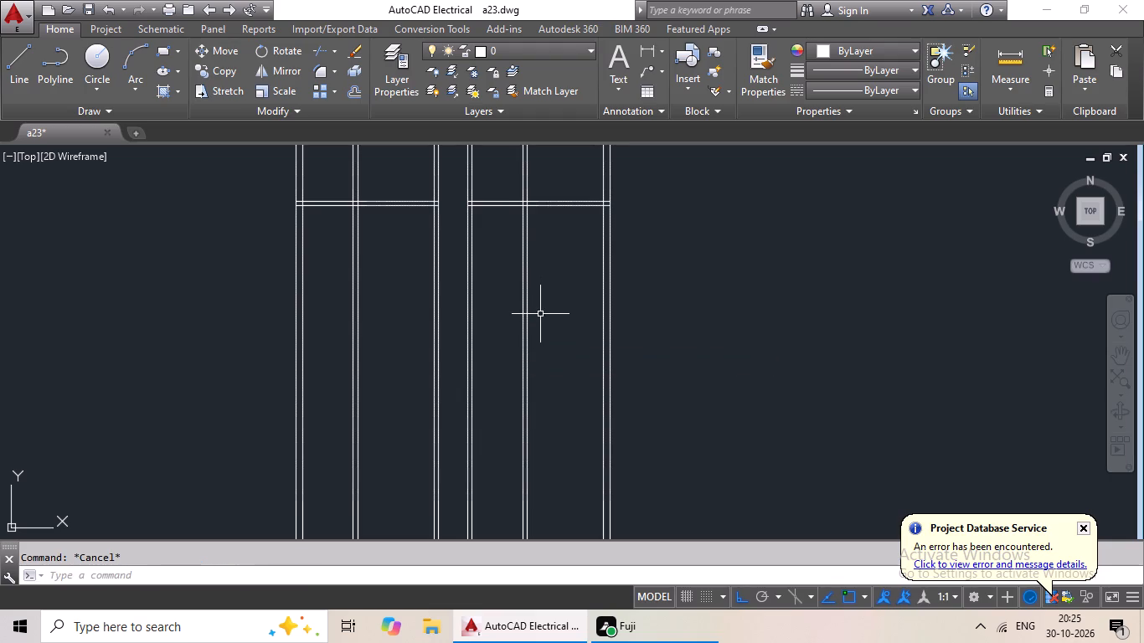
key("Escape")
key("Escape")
Trim both lines of the fourth vertical partition below the horizontal partition in the right wing.
type("tr")
key("space")
key("space")
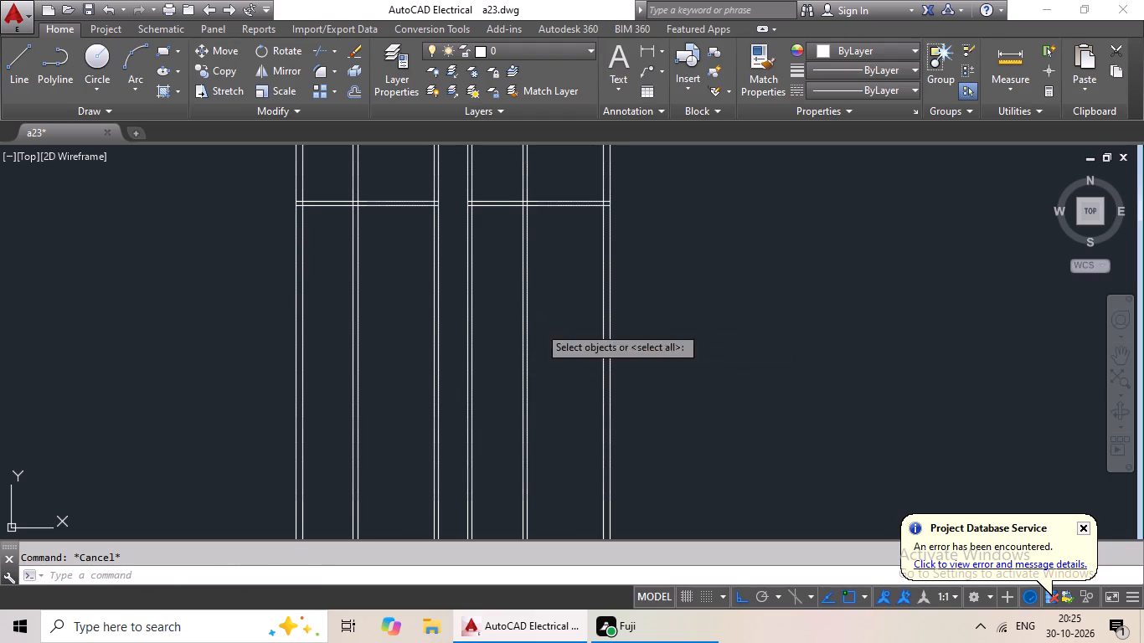
scroll(533, 231, "up", 2)
scroll(539, 229, "down", 1)
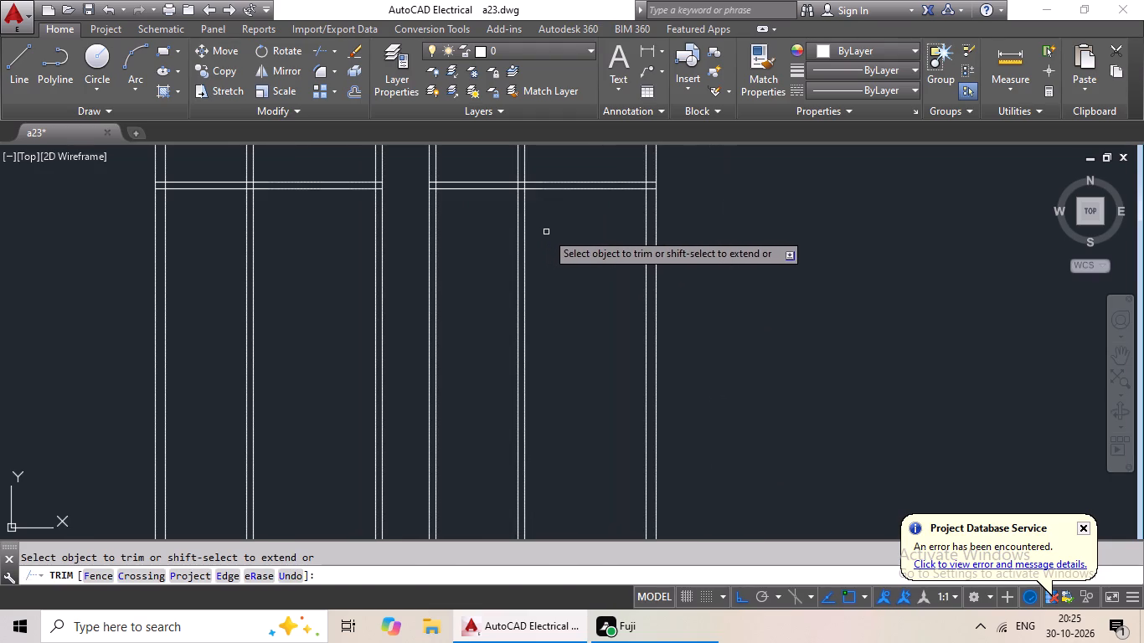
left_click_drag(549, 233, 469, 416)
left_click(497, 404)
scroll(564, 363, "down", 1)
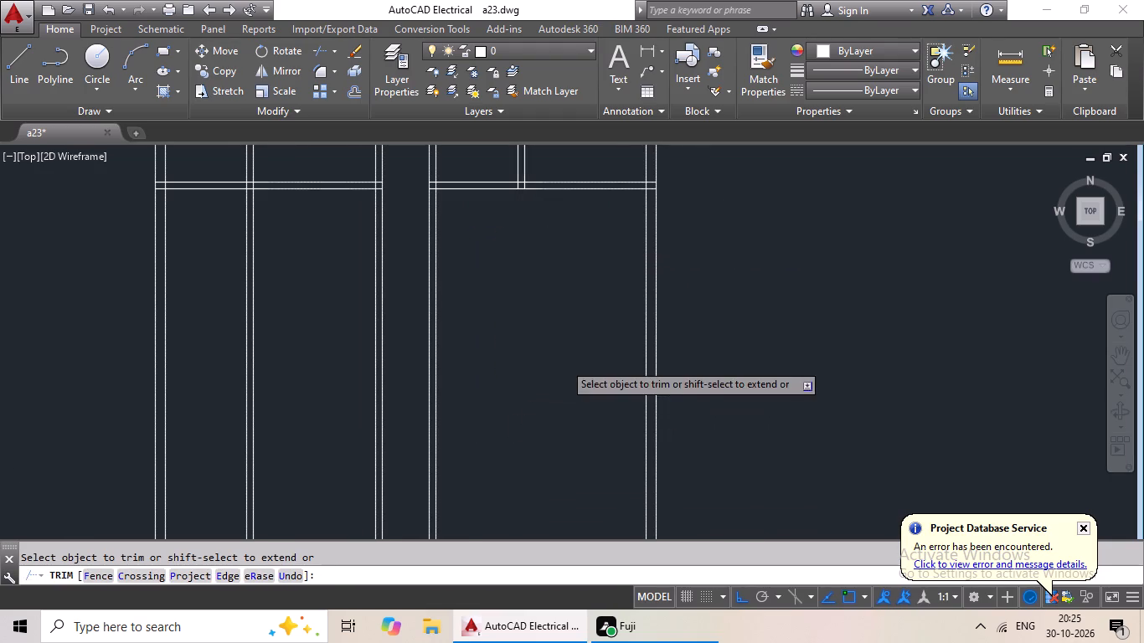
Trim both lines of the first vertical partition below the horizontal partition in the left wing.
scroll(564, 363, "down", 2)
middle_click_drag(564, 363, 588, 290)
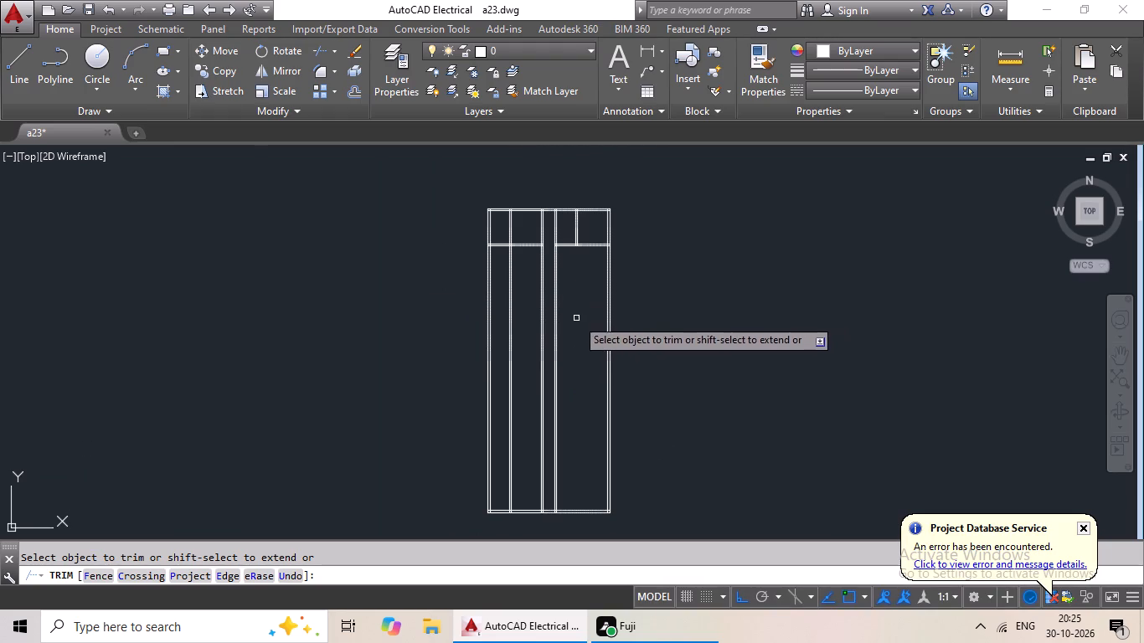
scroll(513, 280, "up", 3)
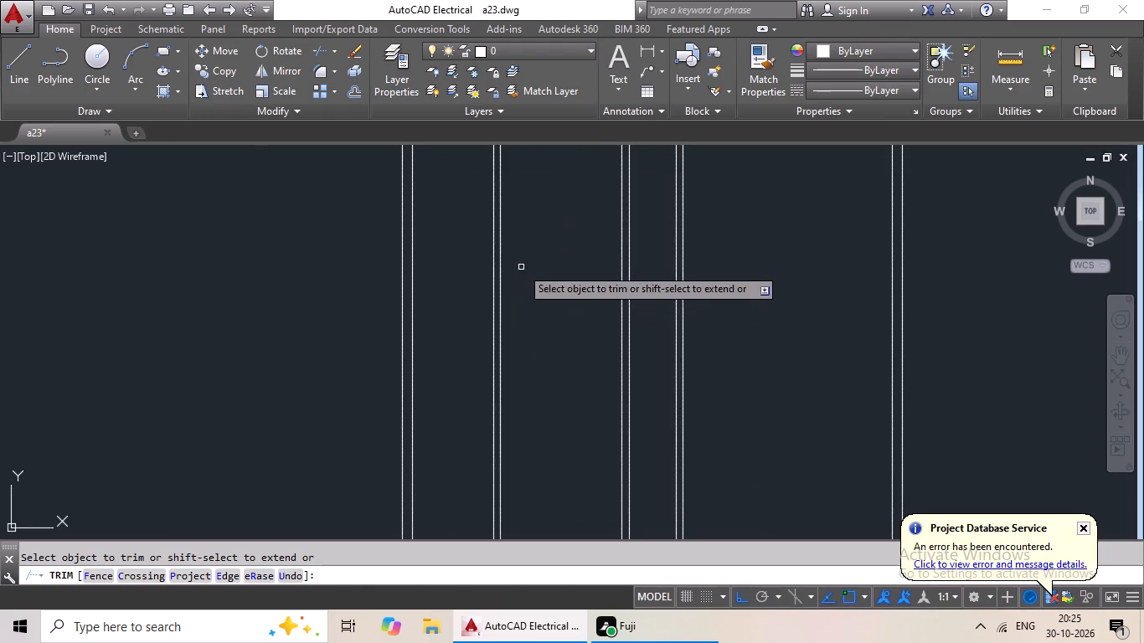
left_click_drag(528, 230, 440, 394)
left_click(440, 394)
scroll(524, 348, "down", 3)
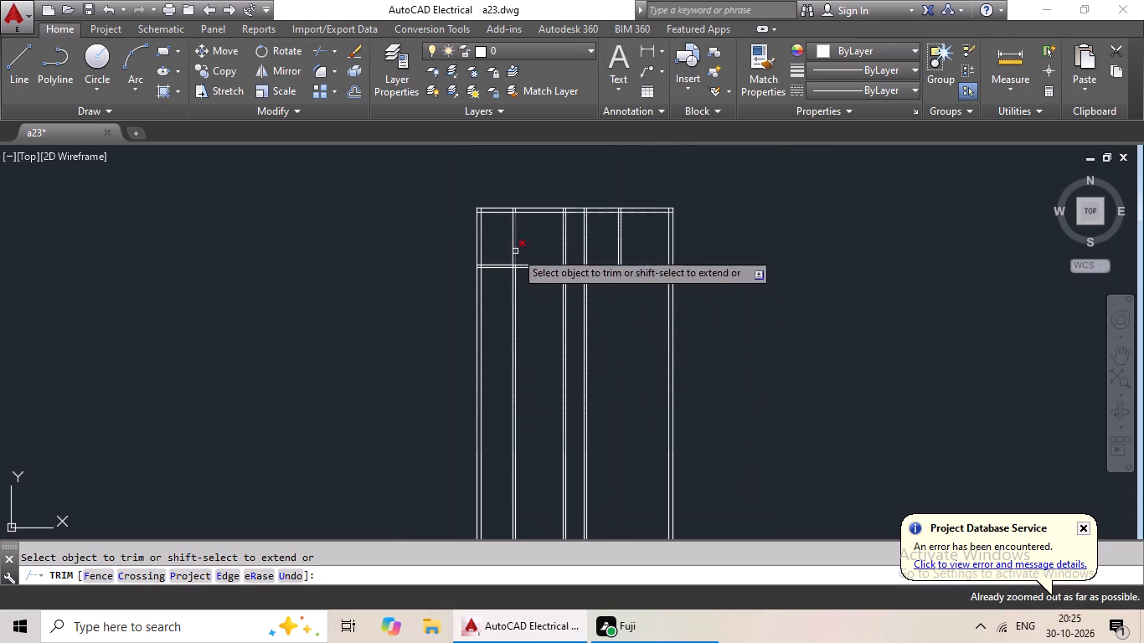
scroll(506, 286, "up", 3)
middle_click_drag(587, 277, 564, 343)
scroll(545, 287, "up", 3)
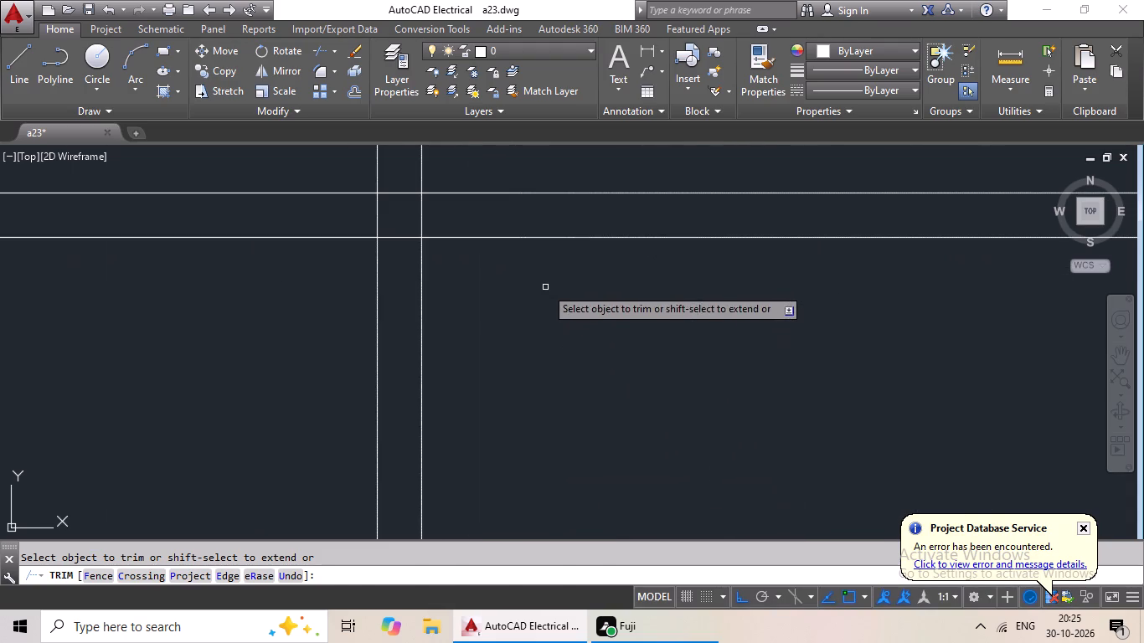
left_click_drag(545, 287, 250, 469)
left_click(249, 470)
scroll(451, 390, "down", 4)
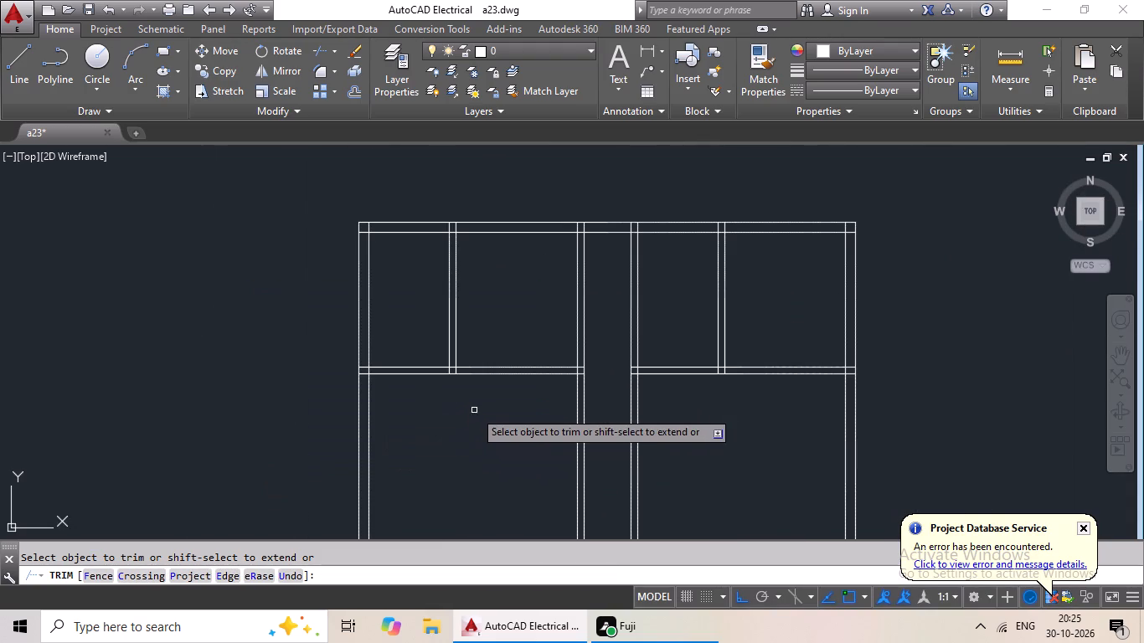
middle_click_drag(556, 452, 568, 219)
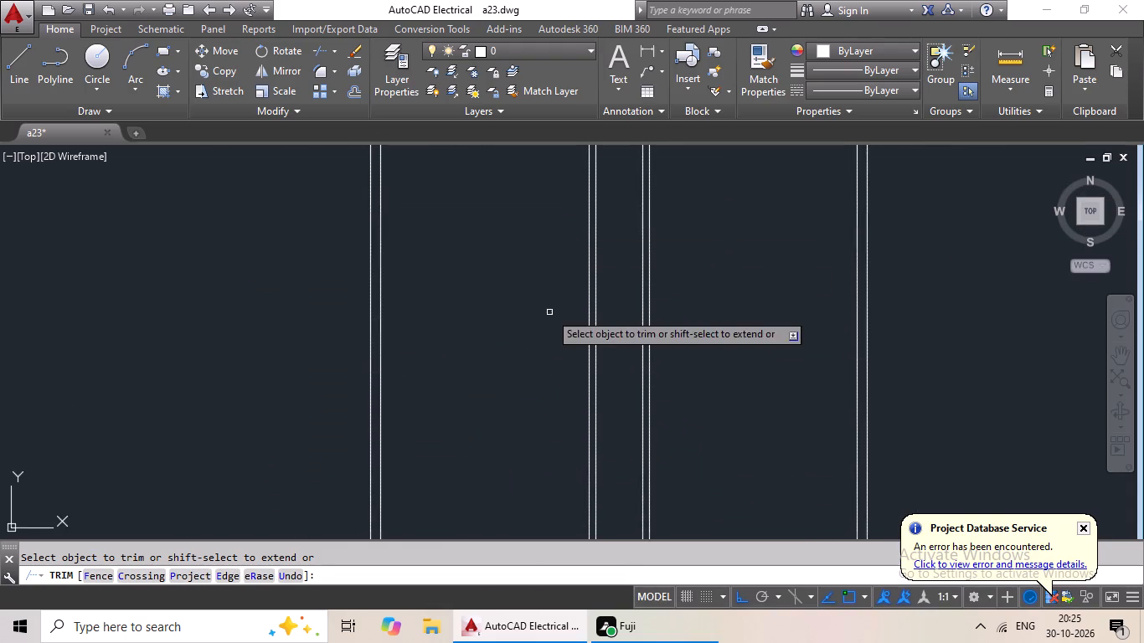
scroll(549, 312, "down", 3)
middle_click_drag(547, 320, 424, 394)
key("Escape")
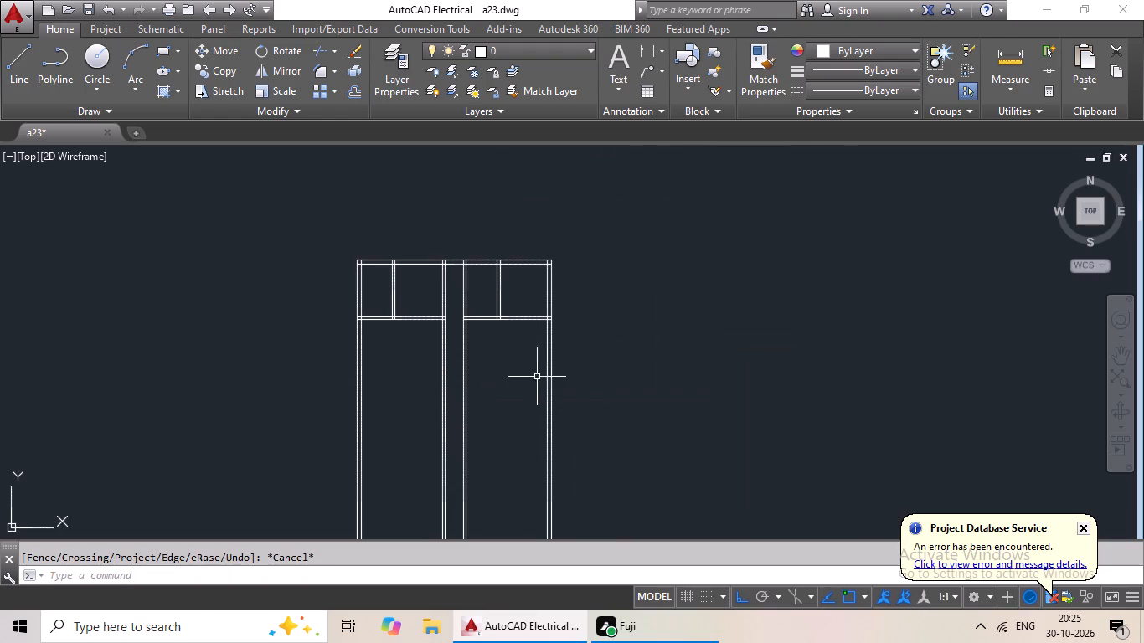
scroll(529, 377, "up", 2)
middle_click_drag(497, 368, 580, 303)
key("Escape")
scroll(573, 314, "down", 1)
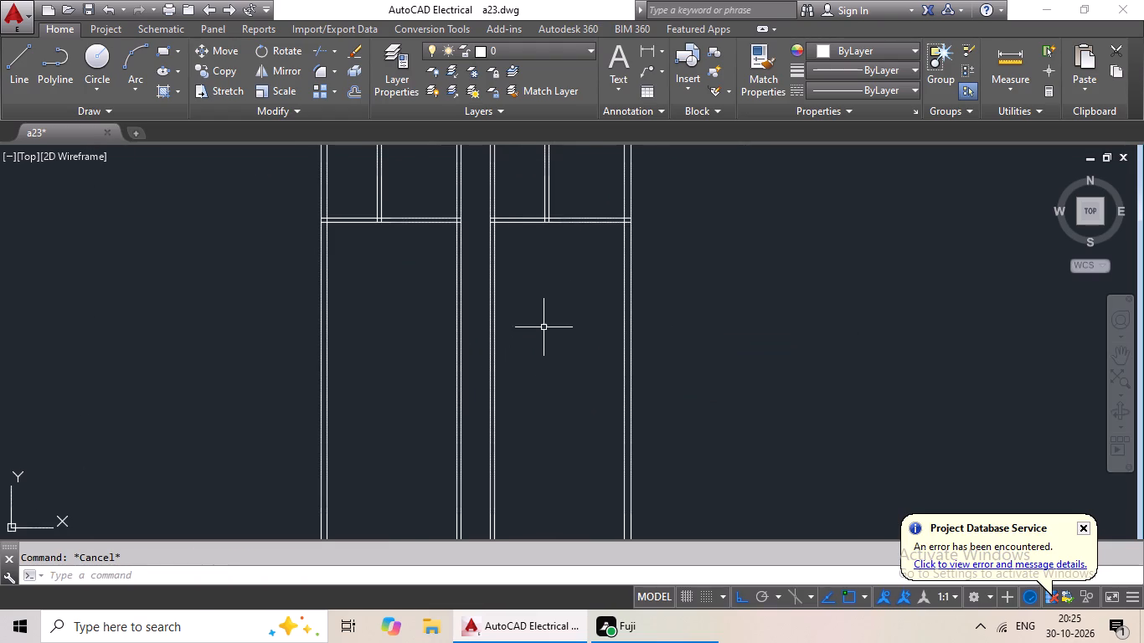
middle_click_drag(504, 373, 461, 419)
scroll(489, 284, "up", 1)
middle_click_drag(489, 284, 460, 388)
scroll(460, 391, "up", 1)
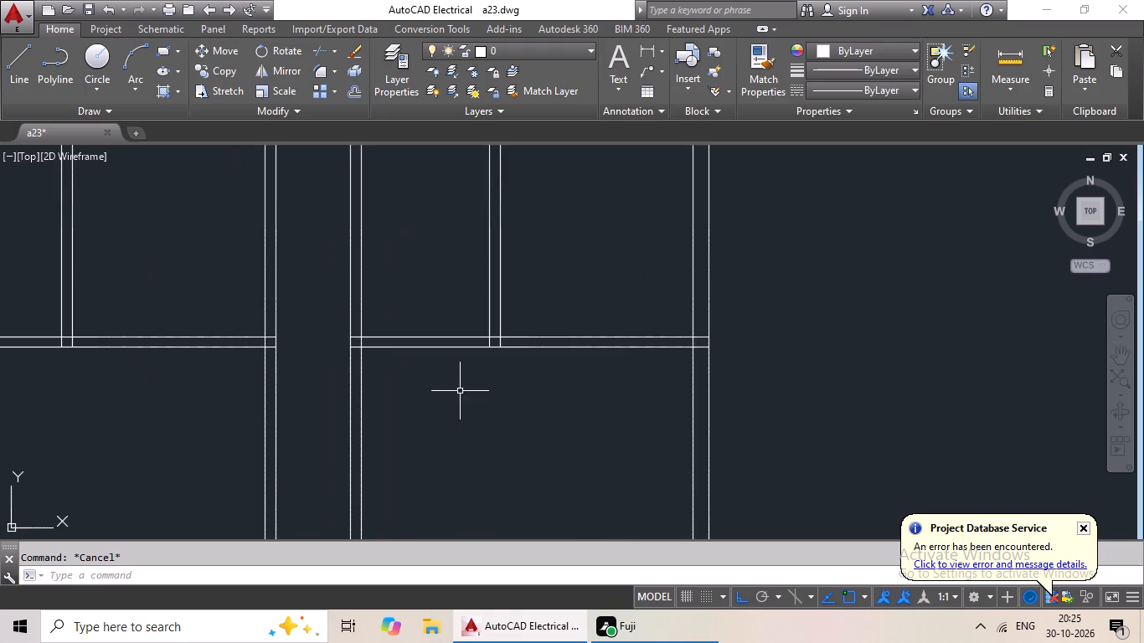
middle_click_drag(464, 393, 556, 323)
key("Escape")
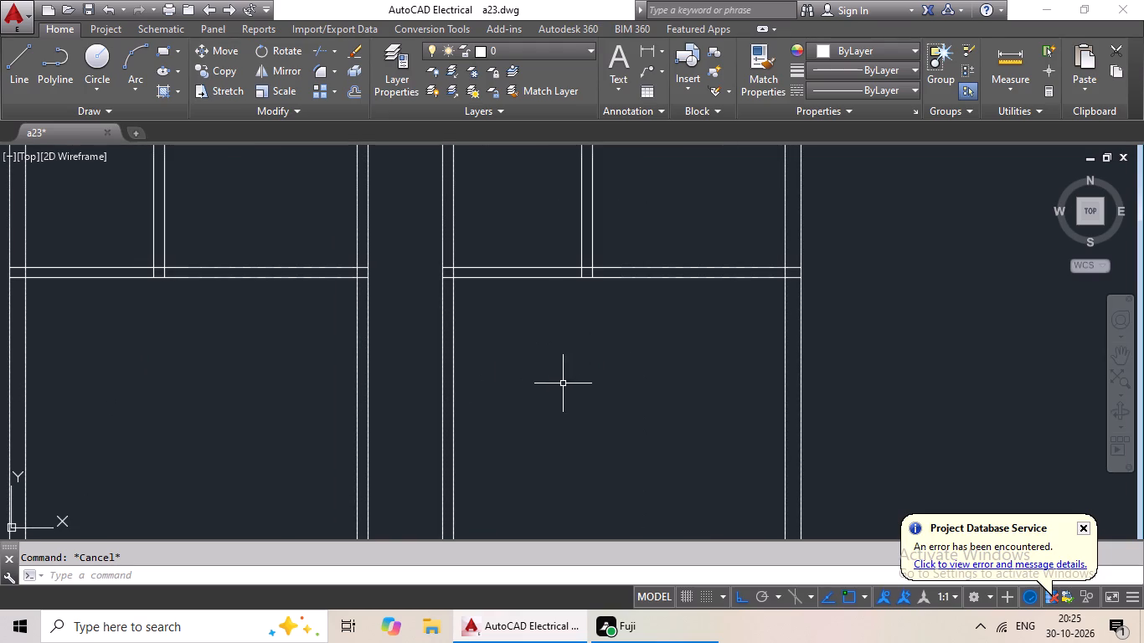
Offset the lower line of the horizontal partition 10' downward on both sides of the passage to start second horizontal partitions.
scroll(540, 332, "down", 3)
middle_click_drag(556, 362, 614, 291)
key("Escape")
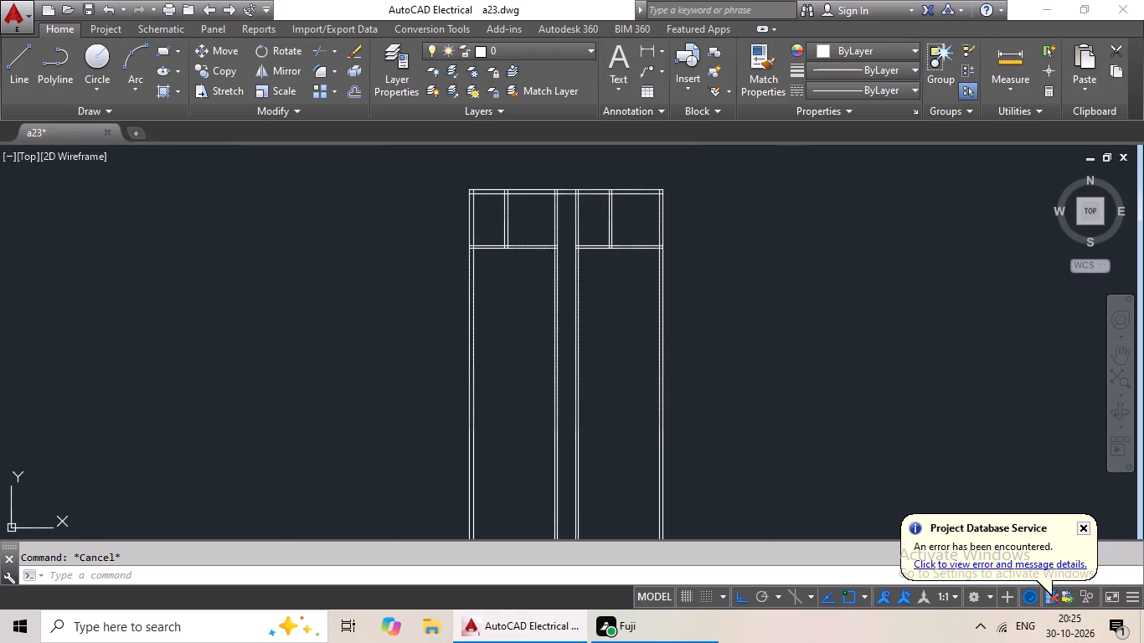
key("Escape")
key("Escape")
key("o")
key("Return")
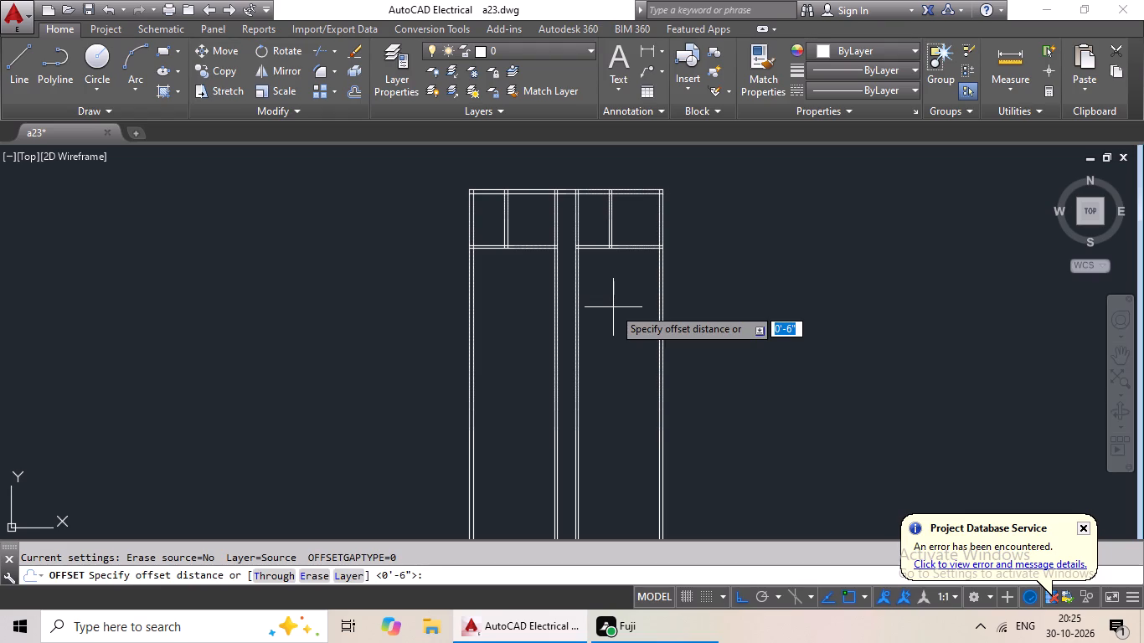
type("10'")
key("Return")
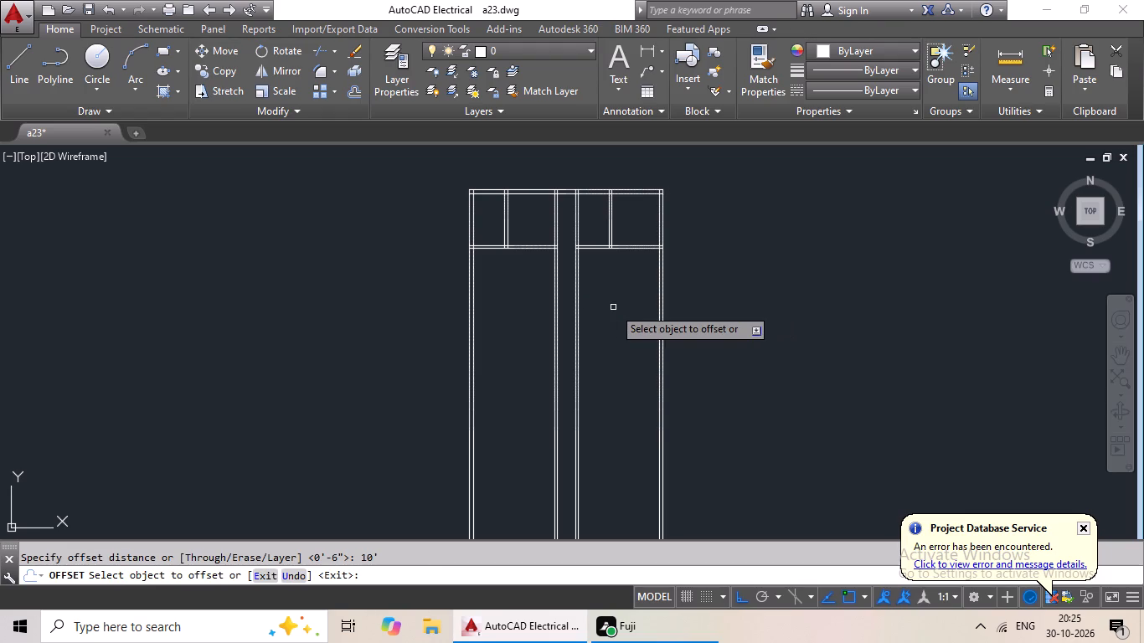
scroll(642, 247, "up", 3)
left_click_drag(636, 248, 634, 260)
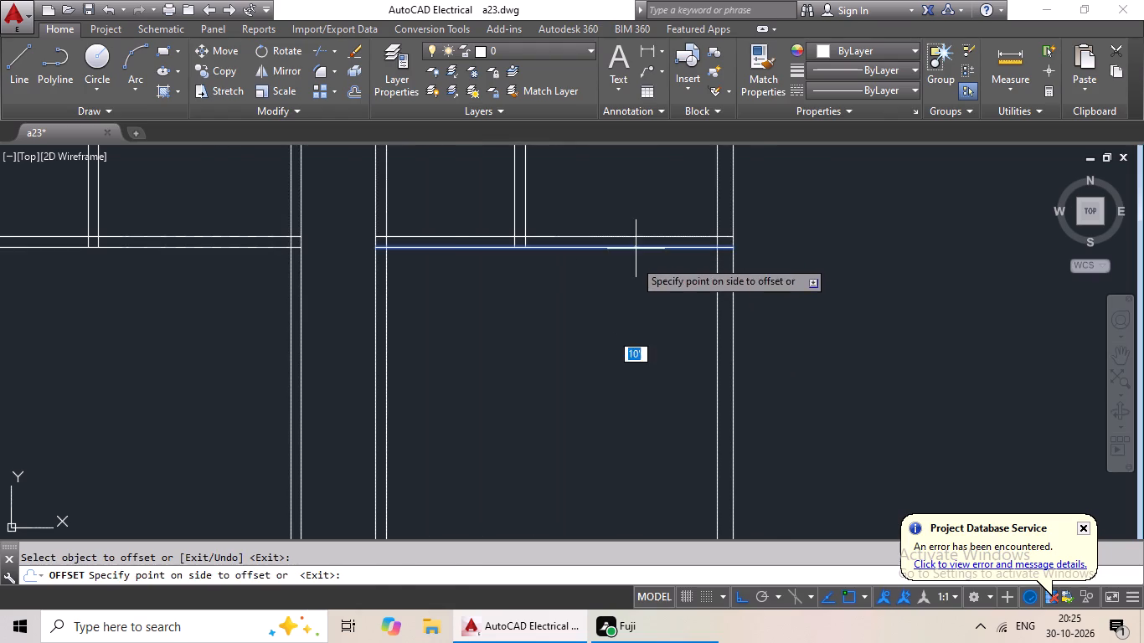
left_click(626, 351)
scroll(79, 301, "down", 1)
middle_click_drag(108, 327, 348, 320)
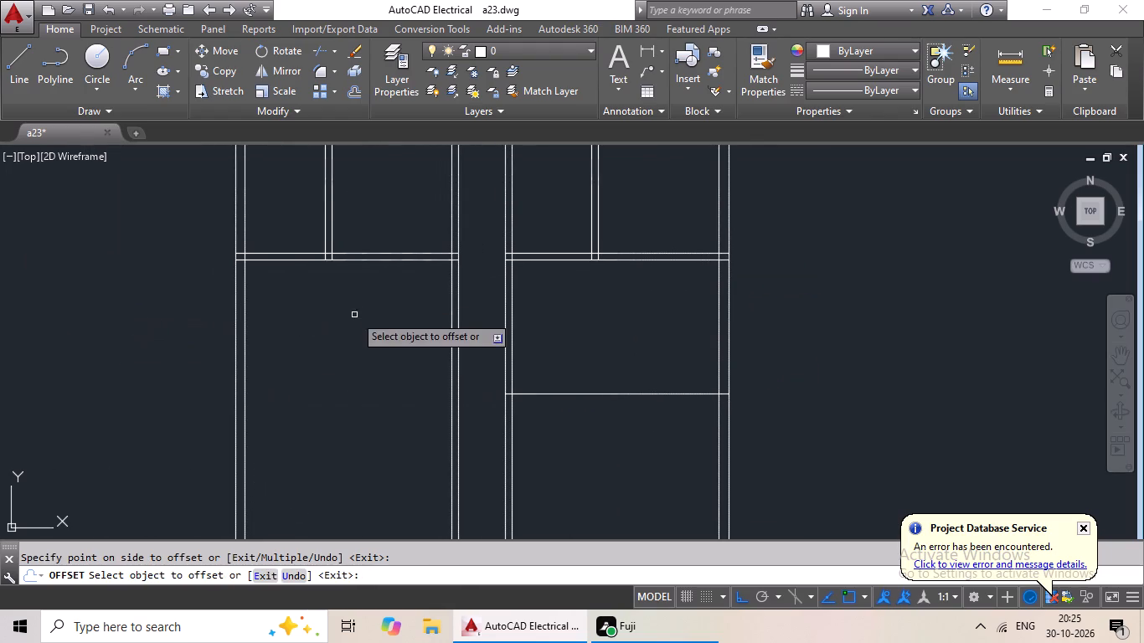
left_click(368, 262)
left_click(365, 322)
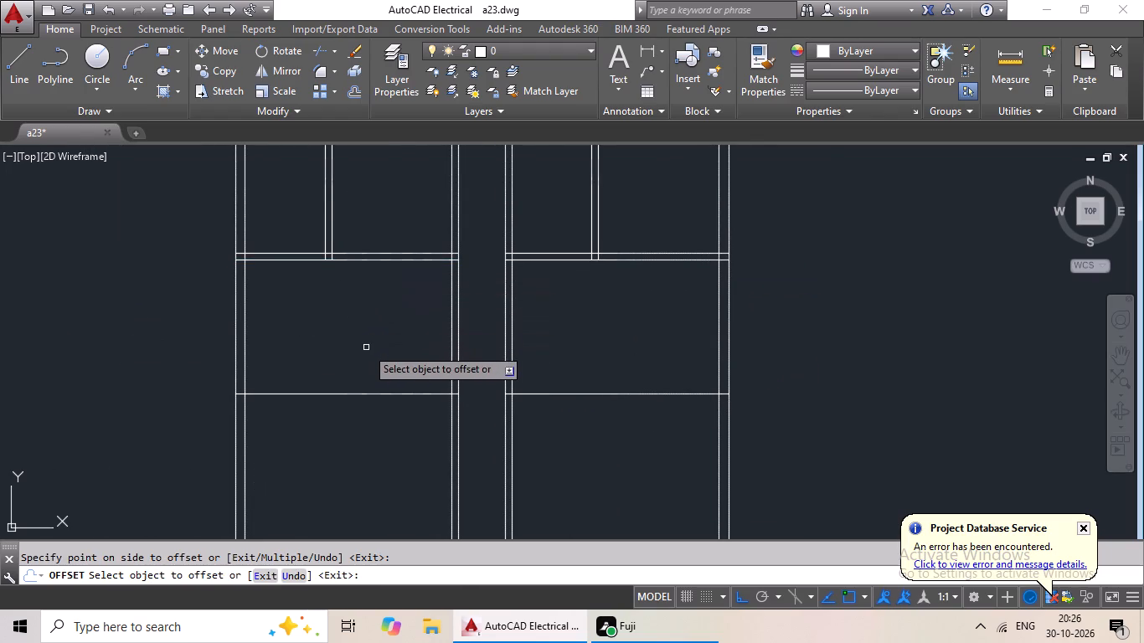
key("Escape")
key("Escape")
key("Escape")
Offset both new horizontal partition lines 6" downward to form their wall thickness.
key("o")
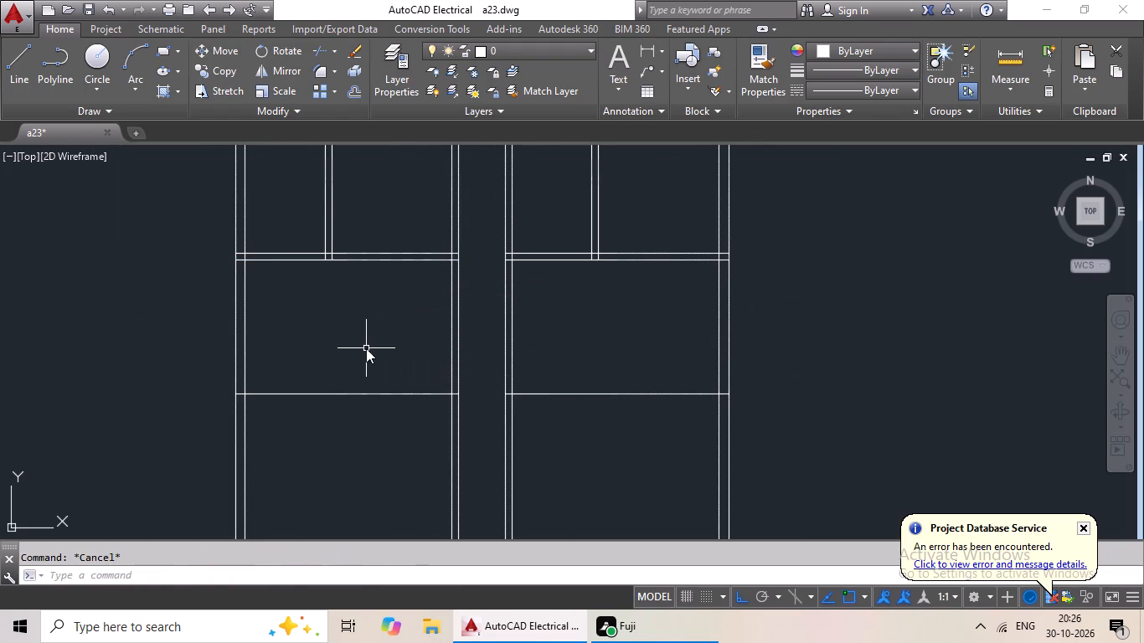
key("Return")
type("6\"")
key("Return")
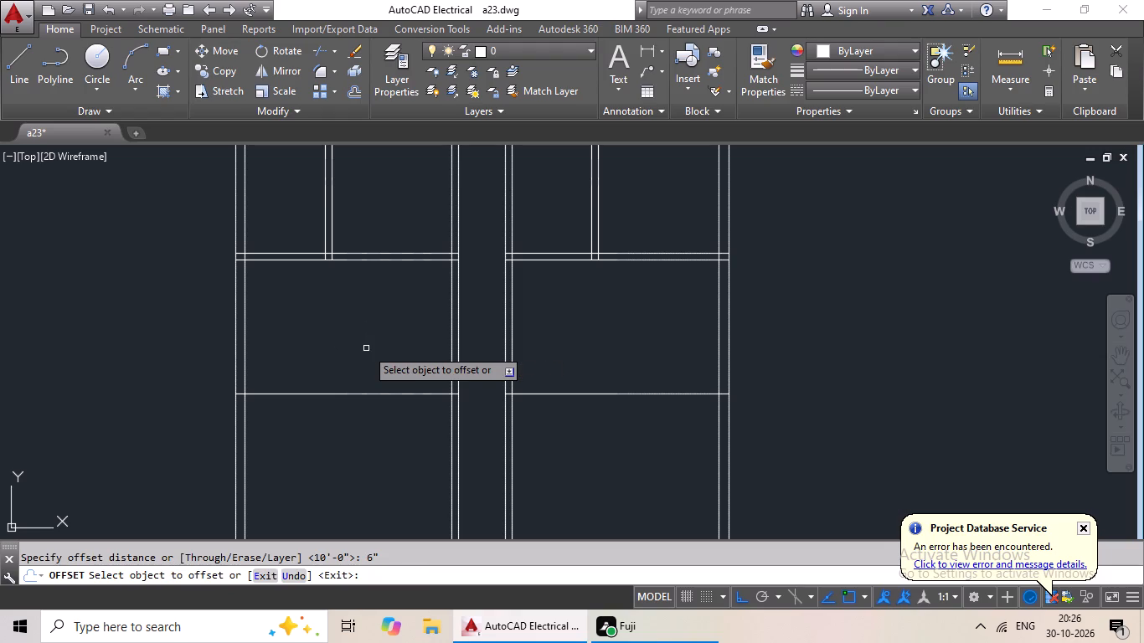
left_click_drag(358, 393, 358, 411)
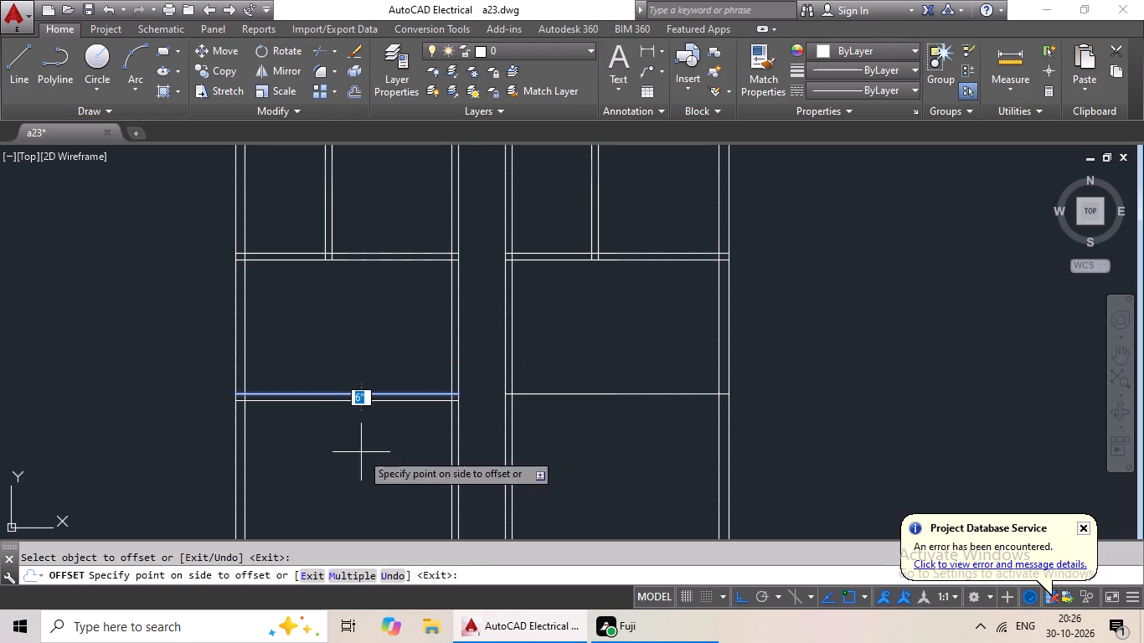
left_click(361, 452)
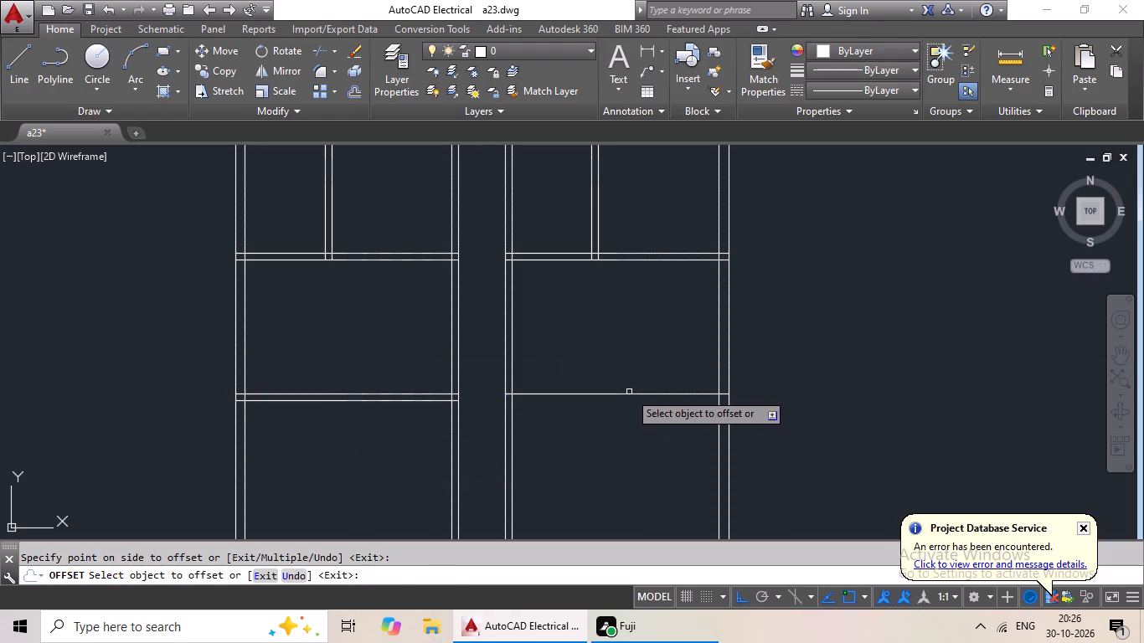
left_click(629, 392)
left_click(624, 419)
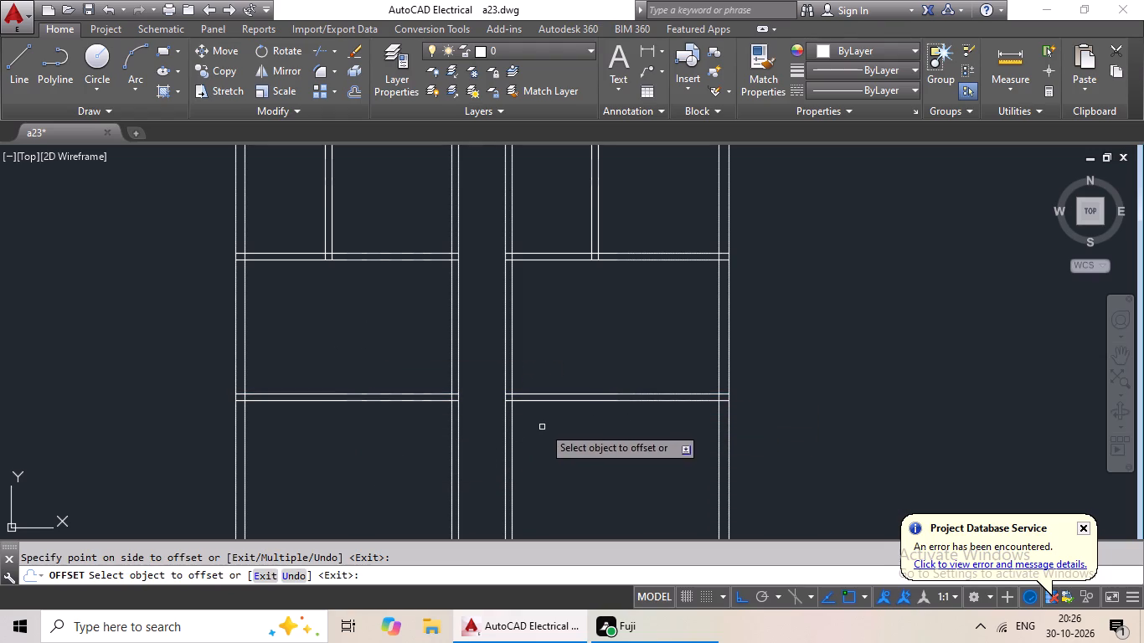
middle_click_drag(548, 424, 585, 370)
middle_click_drag(611, 369, 529, 429)
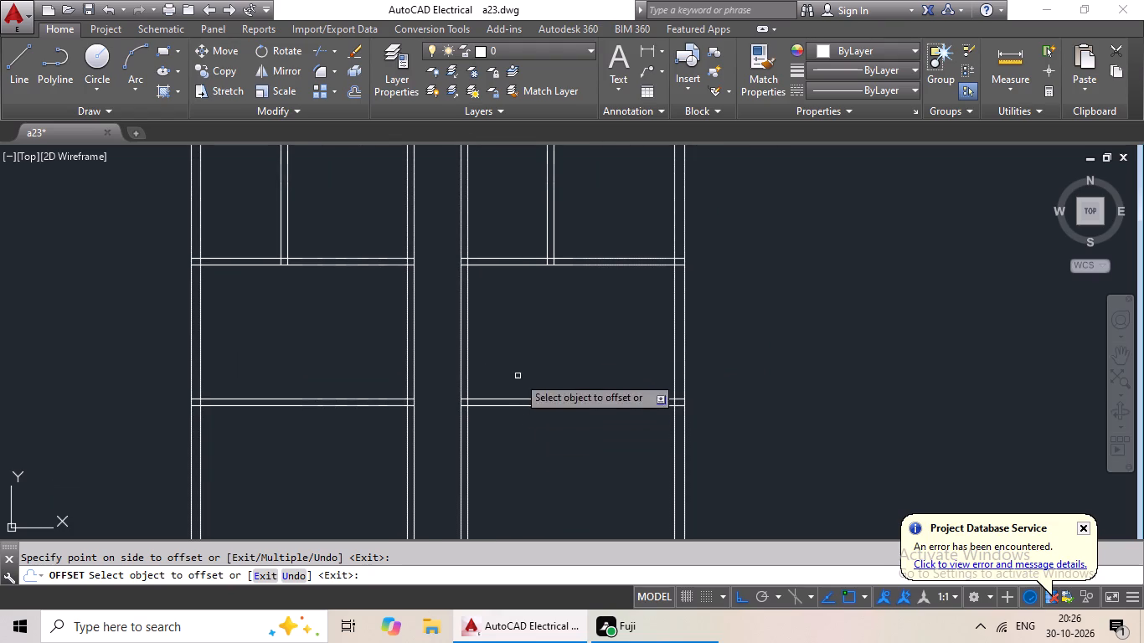
key("Escape")
key("Escape")
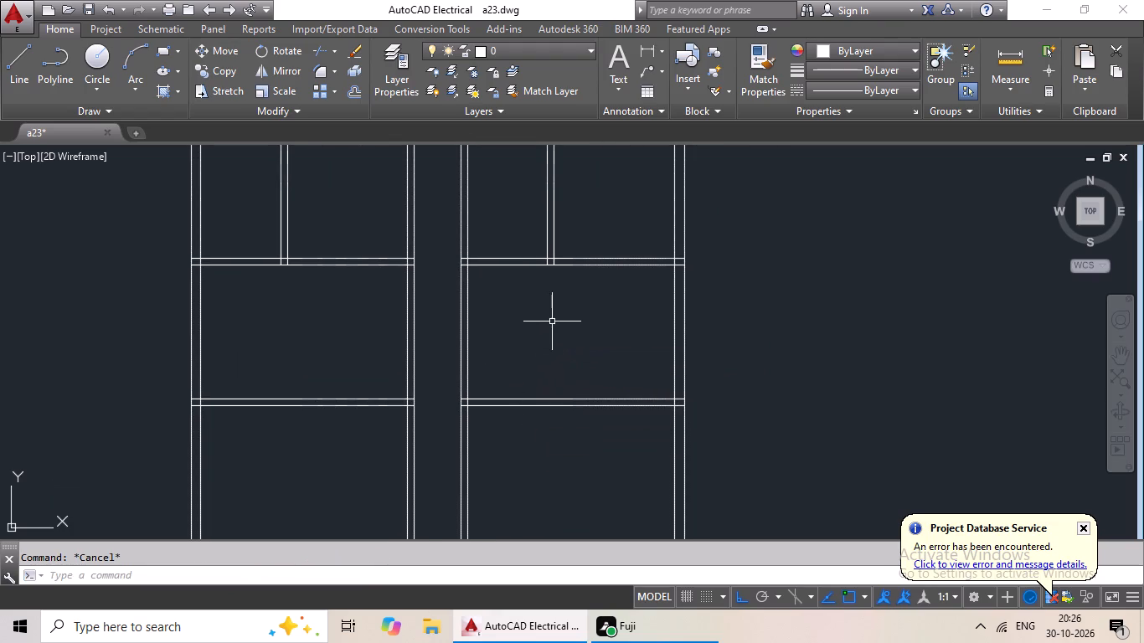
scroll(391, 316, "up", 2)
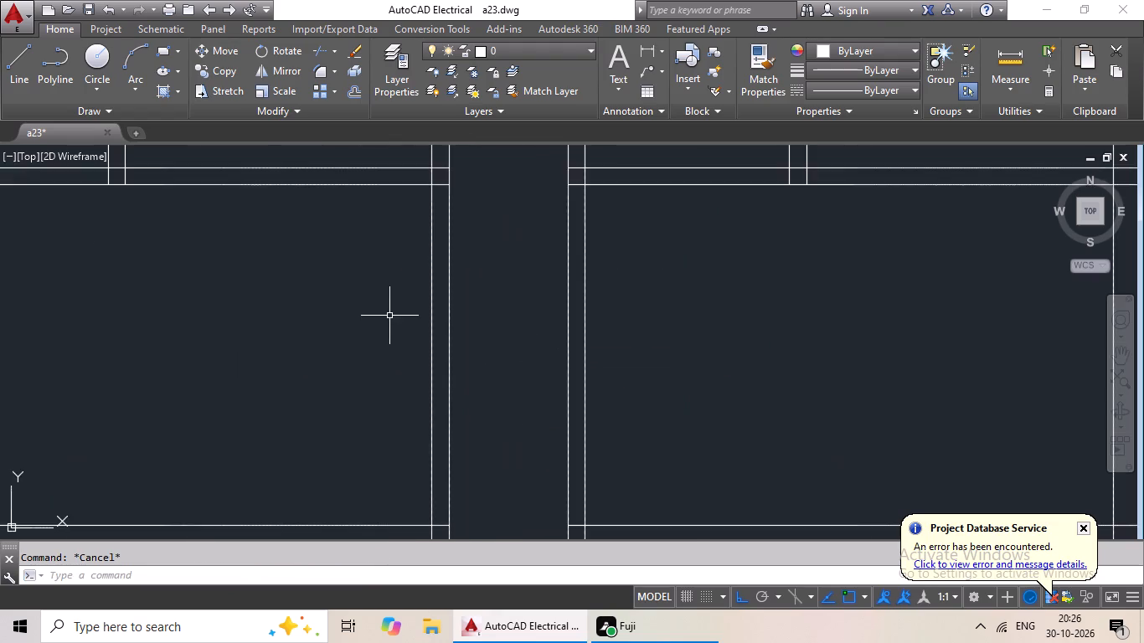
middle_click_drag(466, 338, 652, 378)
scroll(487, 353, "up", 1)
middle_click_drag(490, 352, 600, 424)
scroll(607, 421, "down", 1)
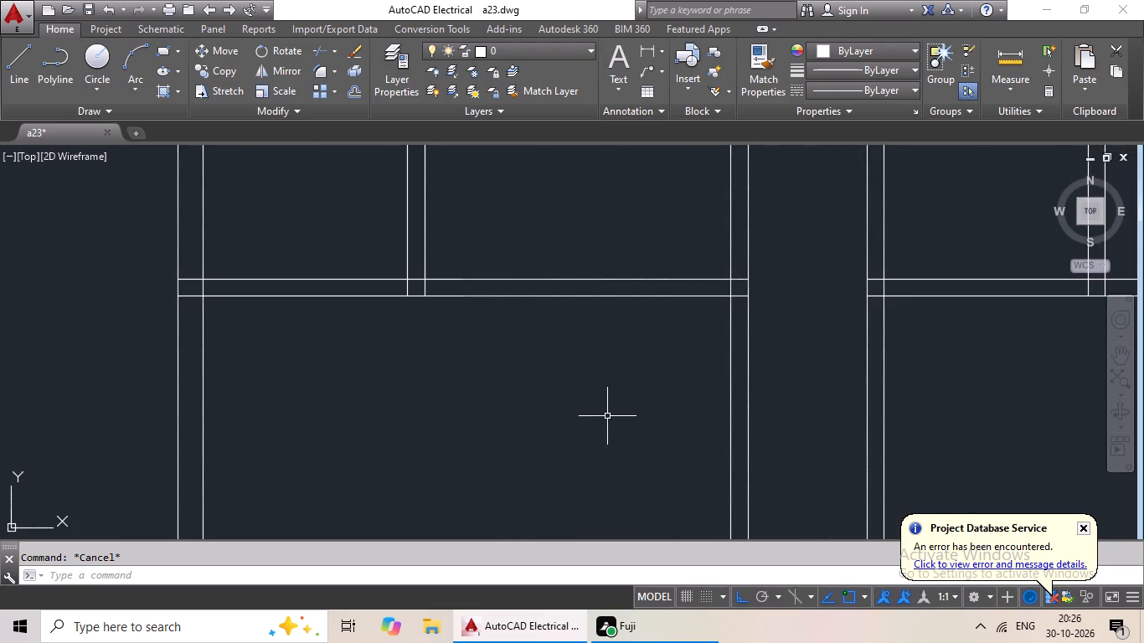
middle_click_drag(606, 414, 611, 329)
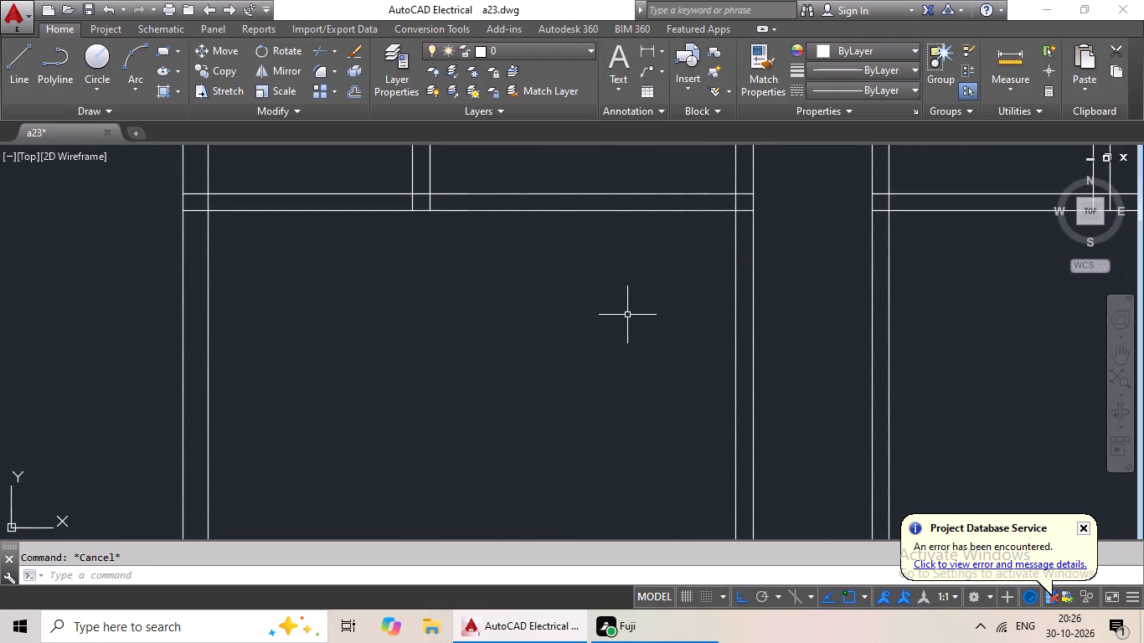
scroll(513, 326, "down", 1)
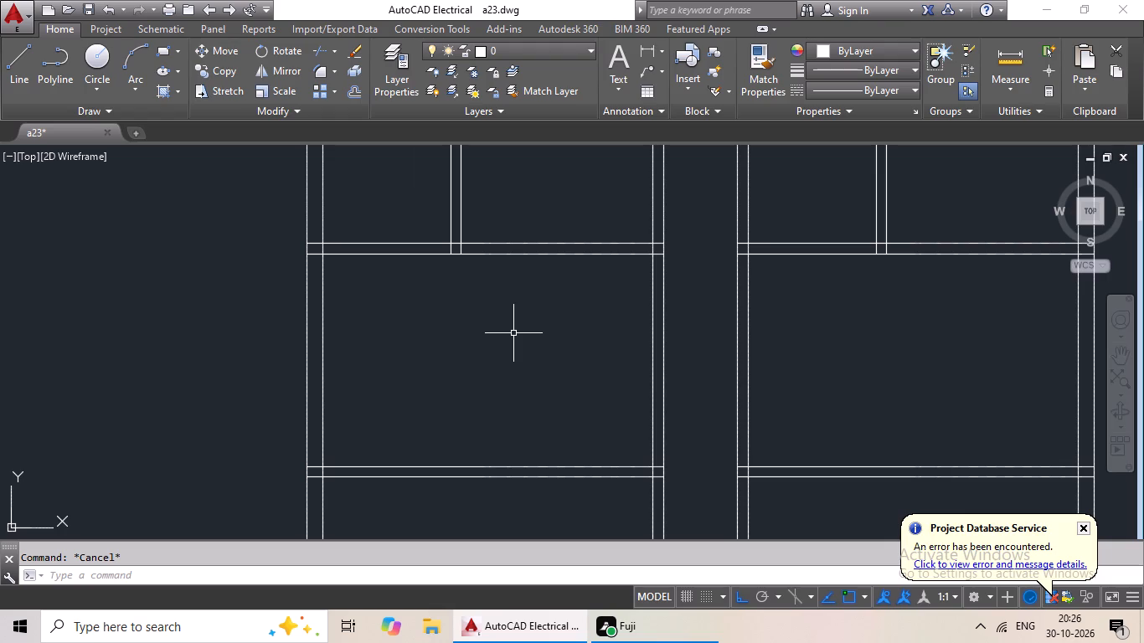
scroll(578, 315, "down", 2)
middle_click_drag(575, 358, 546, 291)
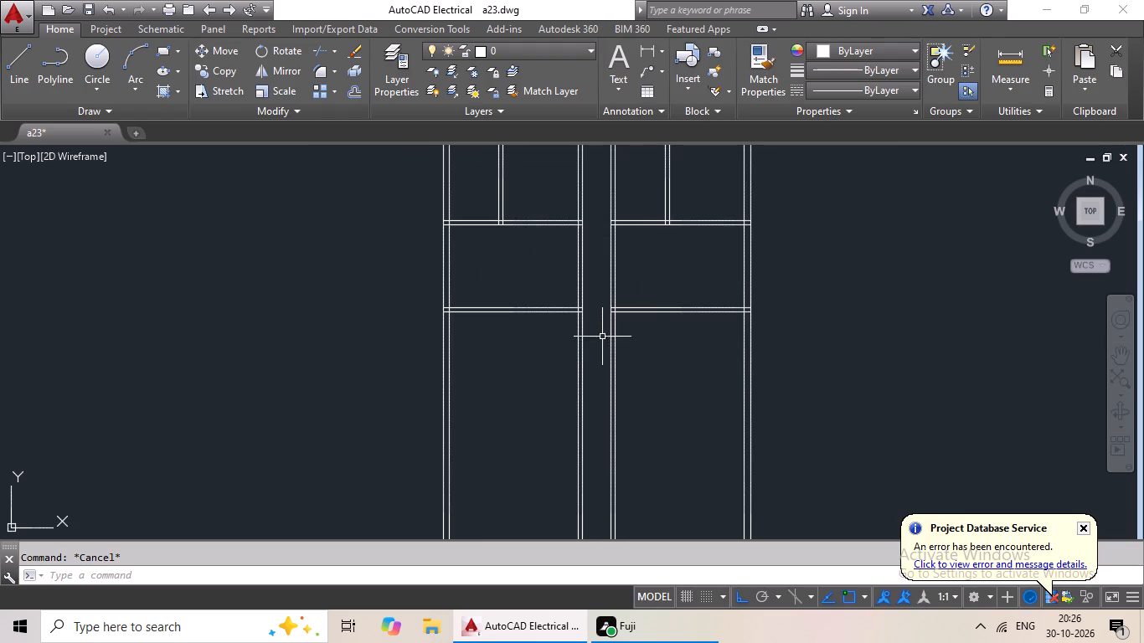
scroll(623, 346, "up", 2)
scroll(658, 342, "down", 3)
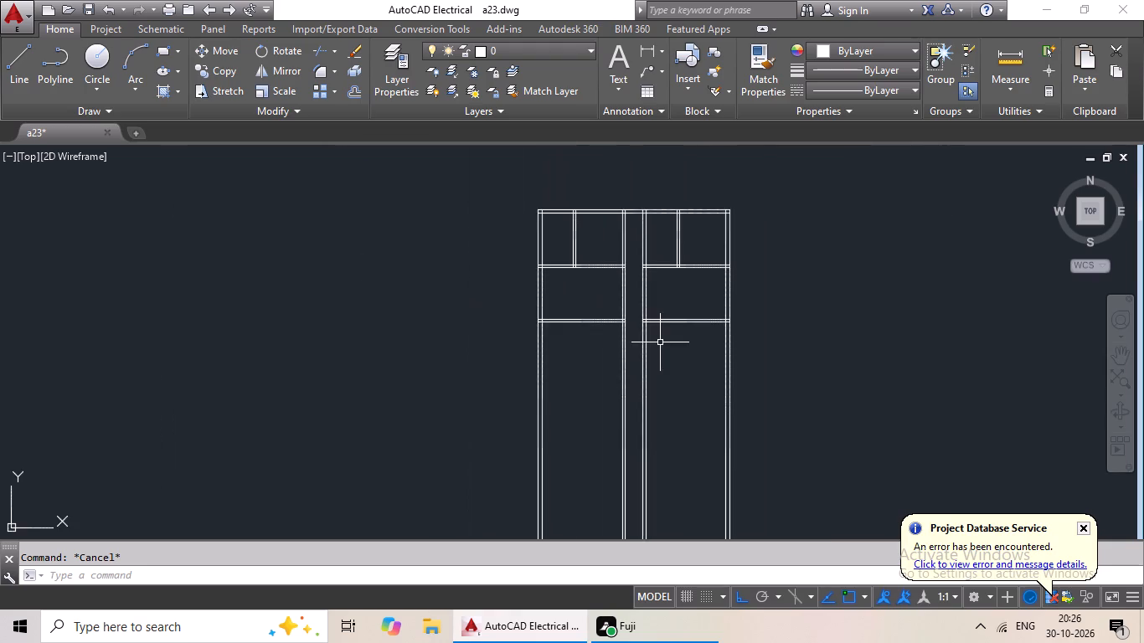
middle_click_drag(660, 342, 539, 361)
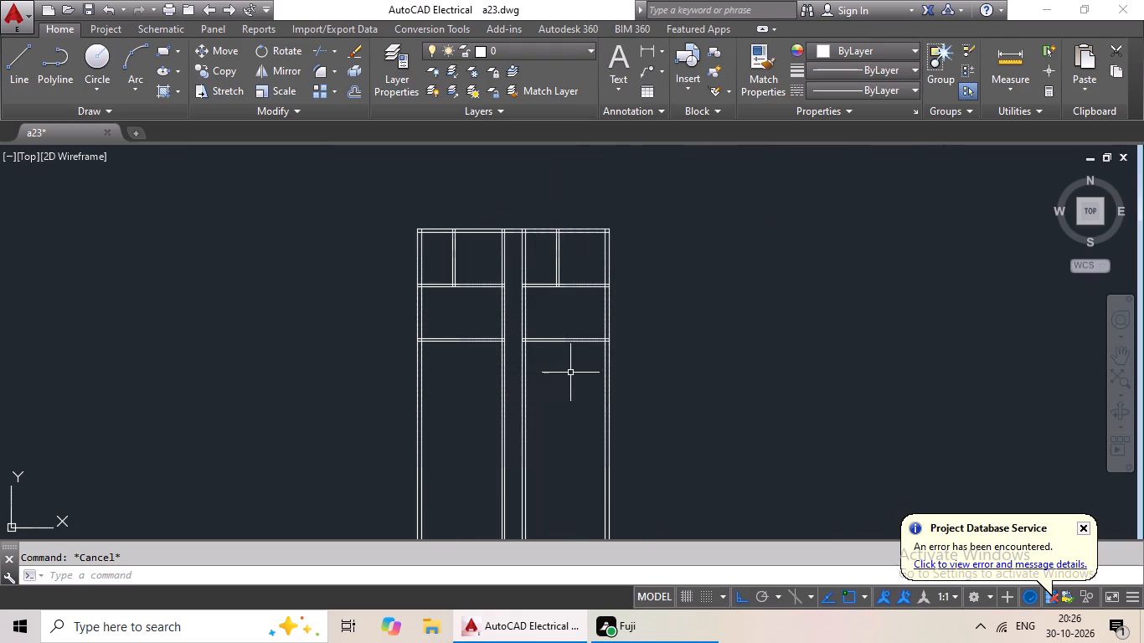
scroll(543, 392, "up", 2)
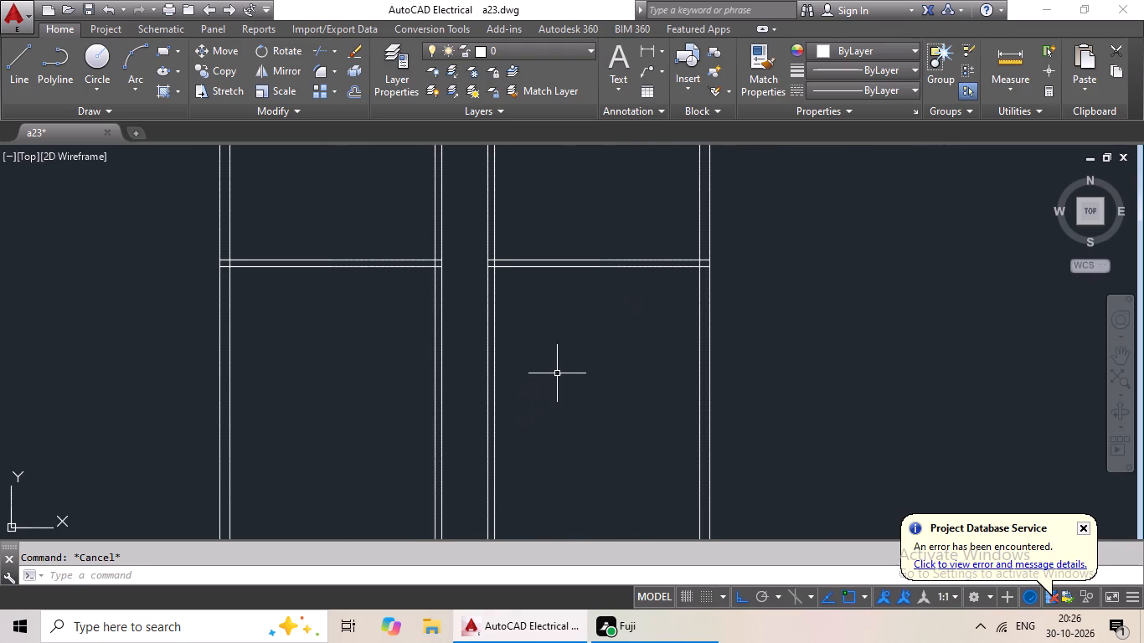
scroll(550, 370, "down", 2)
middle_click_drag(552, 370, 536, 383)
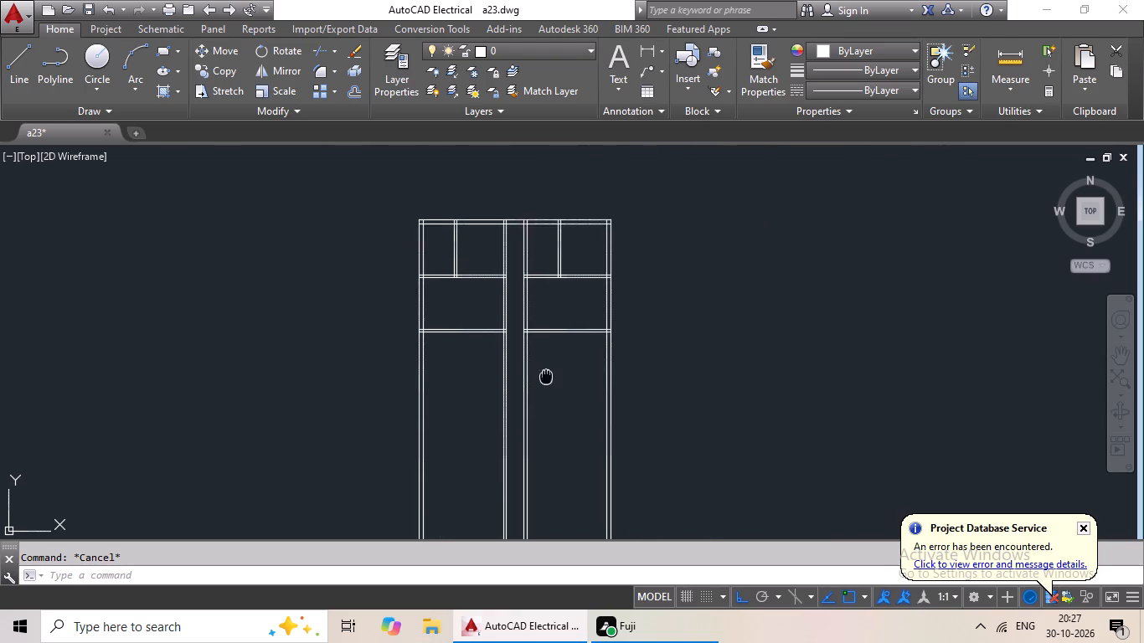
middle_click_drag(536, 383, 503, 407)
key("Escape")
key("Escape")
Offset the inner line of the right wing's outer side wall 7' inward to start another vertical partition.
scroll(503, 424, "up", 1)
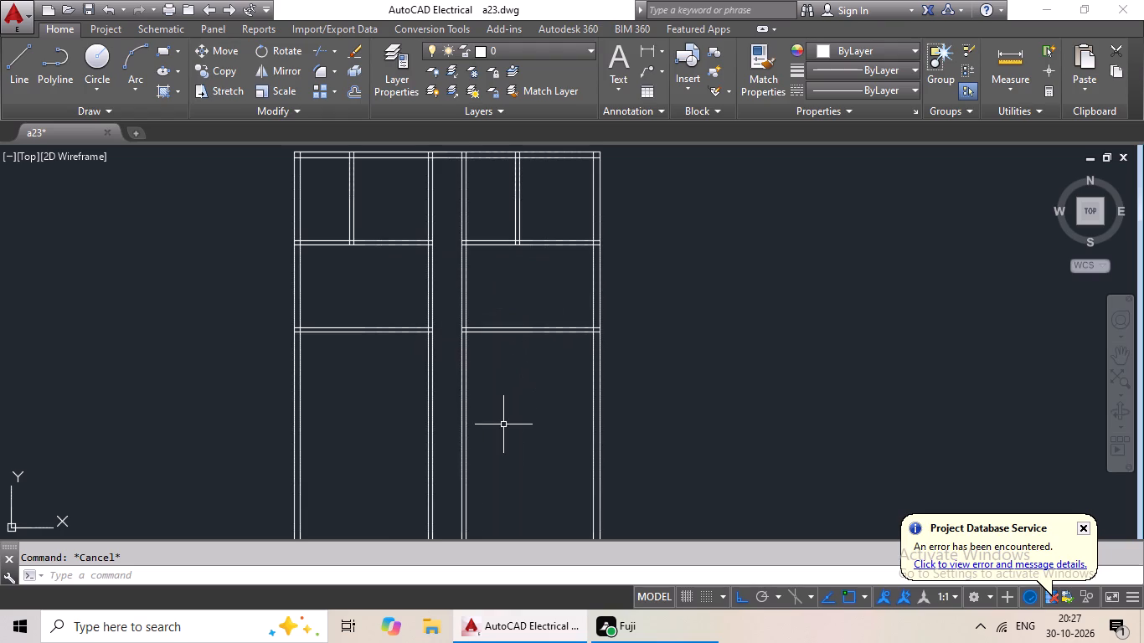
middle_click_drag(503, 424, 548, 512)
scroll(564, 398, "up", 2)
middle_click_drag(568, 390, 431, 463)
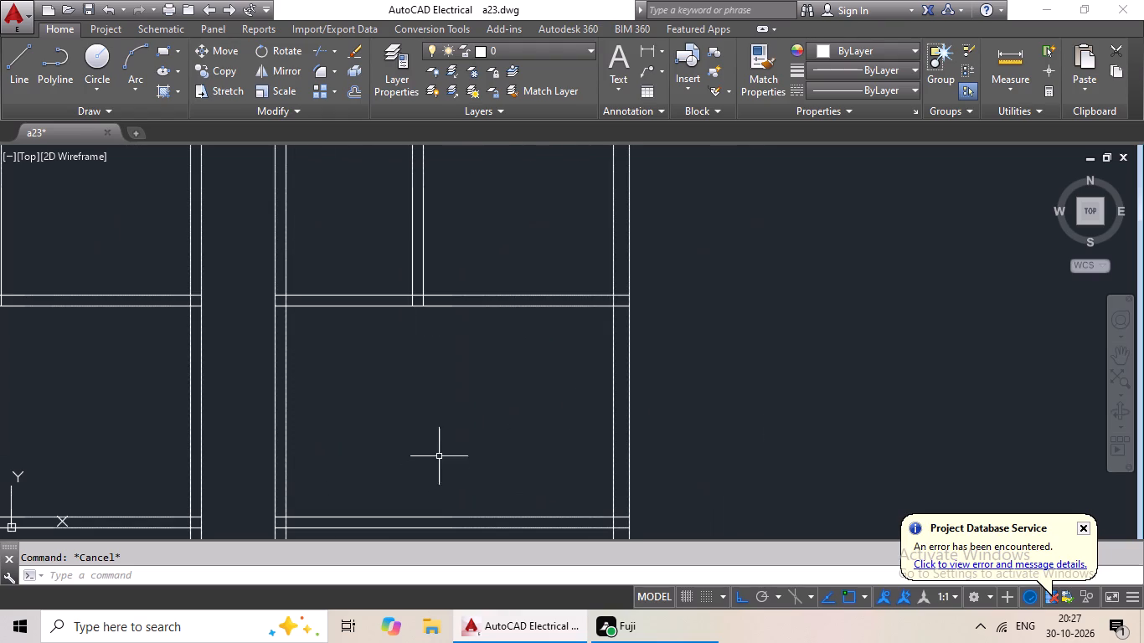
key("Escape")
key("Escape")
key("Escape")
key("Escape")
key("o")
key("Return")
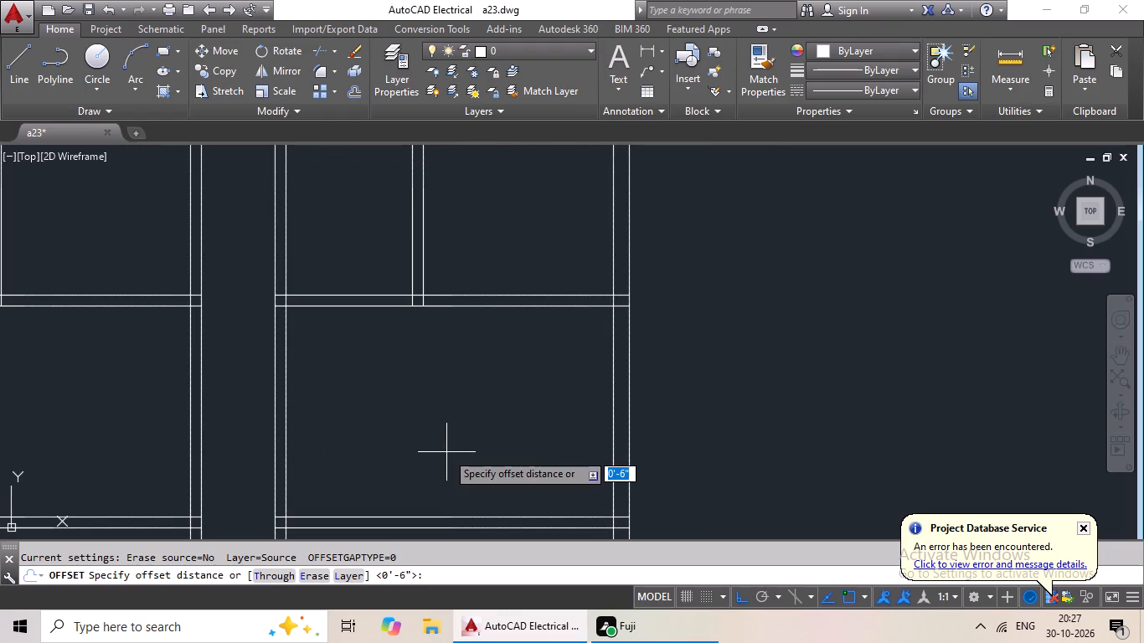
type("7'")
key("Return")
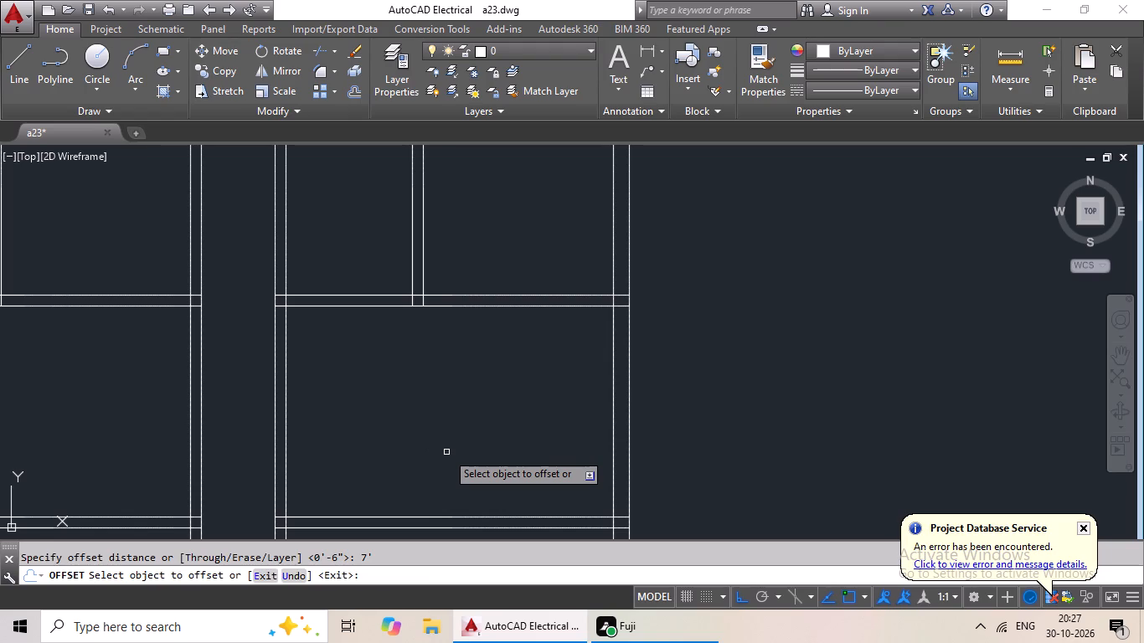
left_click_drag(611, 368, 521, 404)
left_click(478, 404)
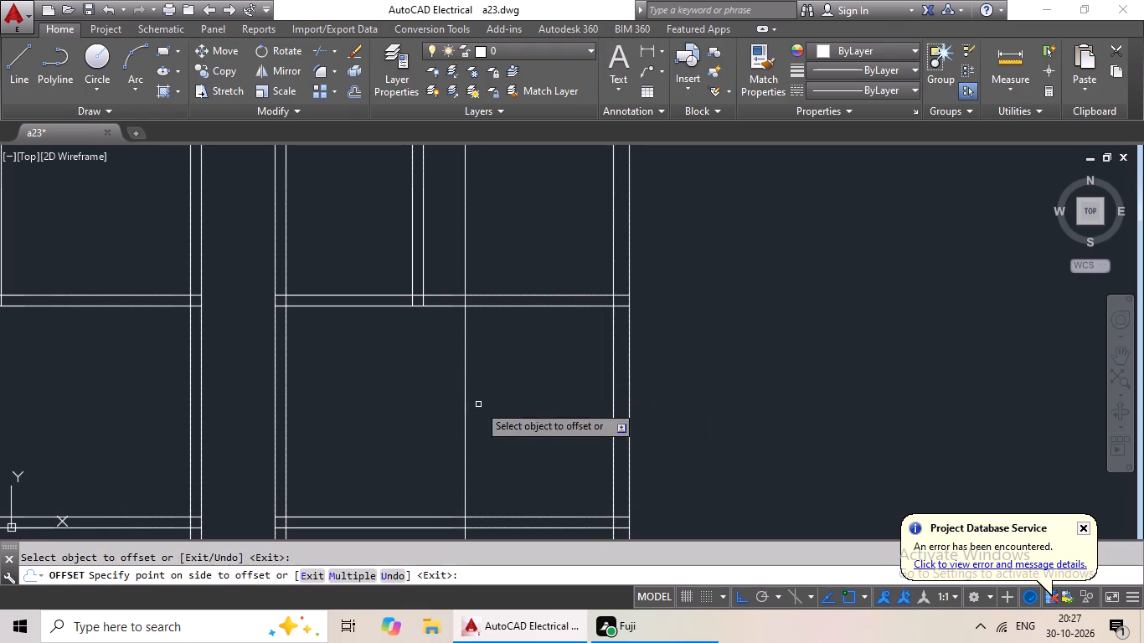
scroll(556, 396, "down", 3)
middle_click_drag(557, 396, 587, 384)
key("Escape")
key("Escape")
key("Escape")
Offset the new vertical partition line 6" toward the central passage to form its wall thickness.
key("o")
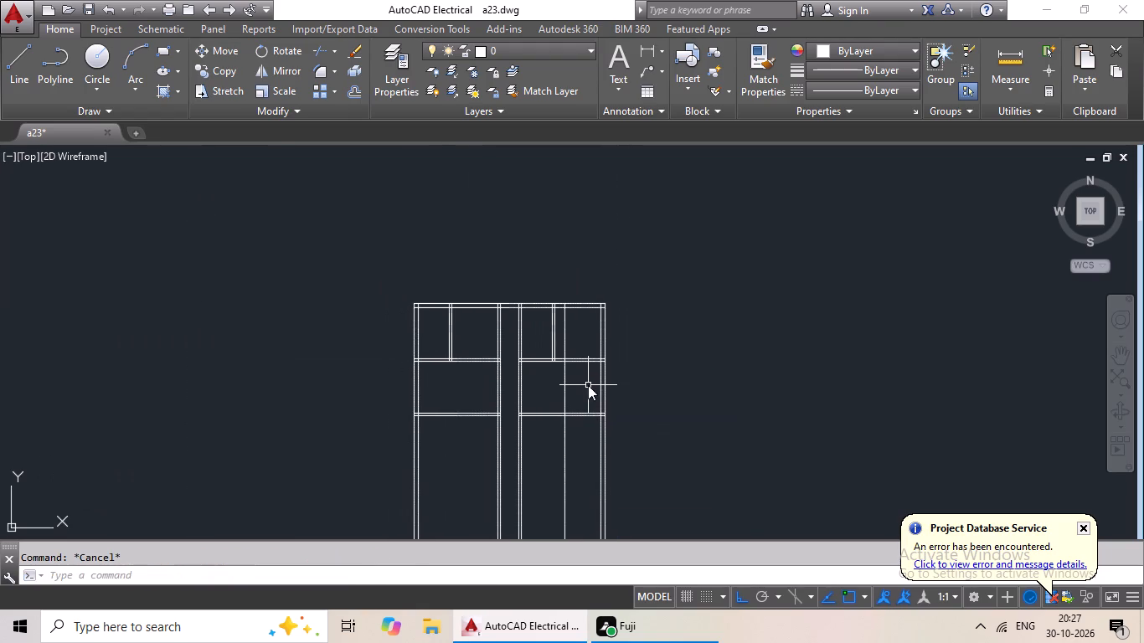
key("Return")
key("6")
key("shift+quotedbl")
key("Return")
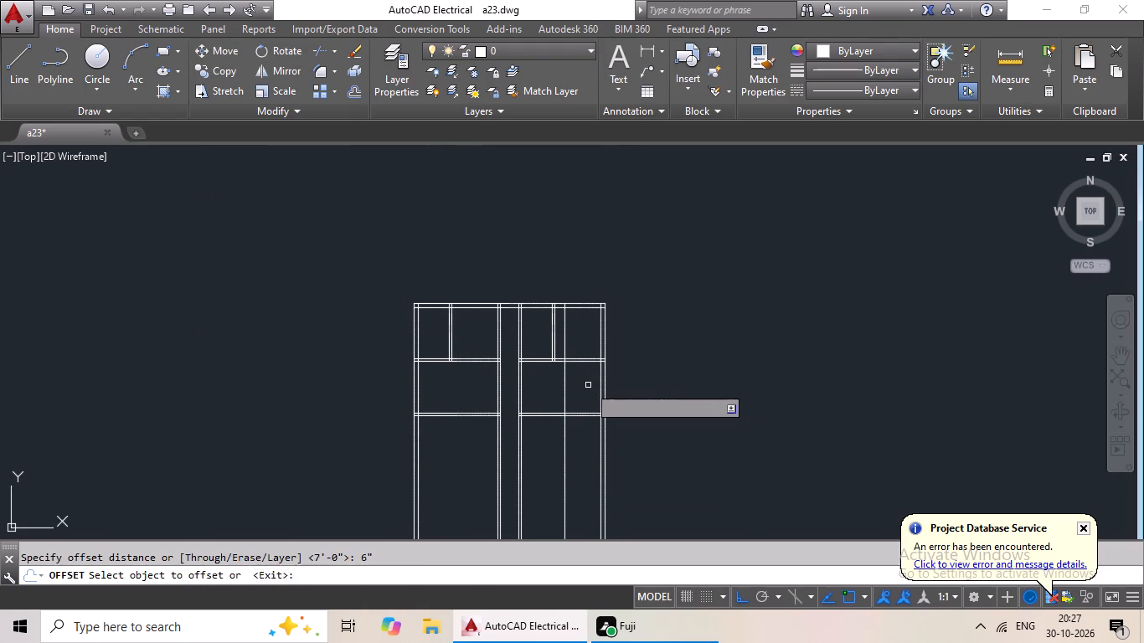
left_click(564, 391)
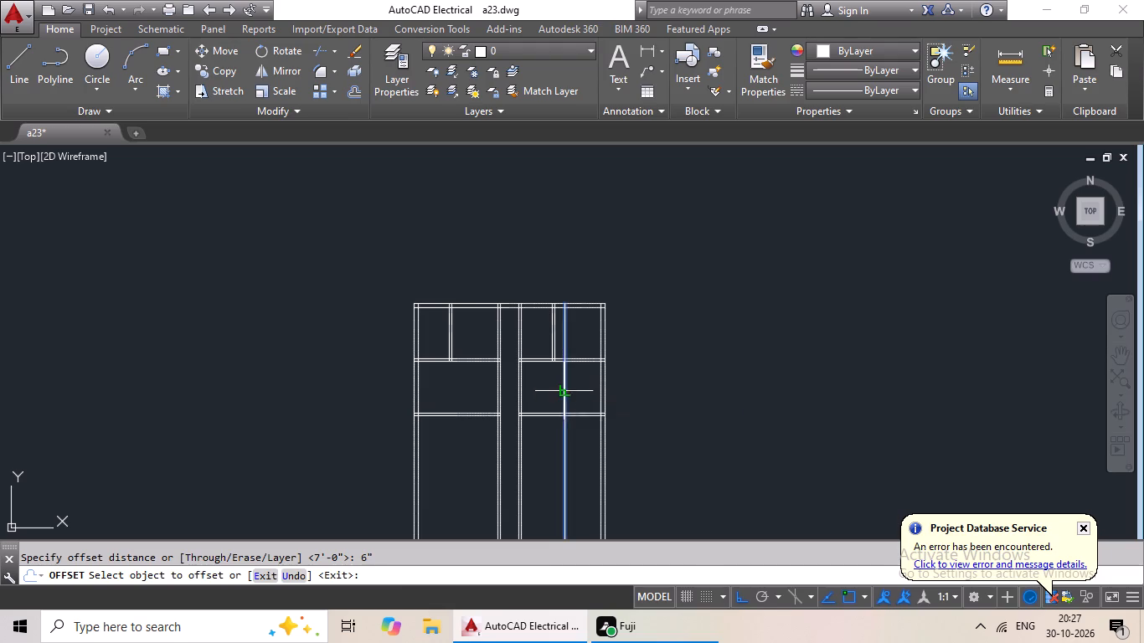
left_click(540, 394)
scroll(566, 369, "up", 3)
key("Escape")
key("Escape")
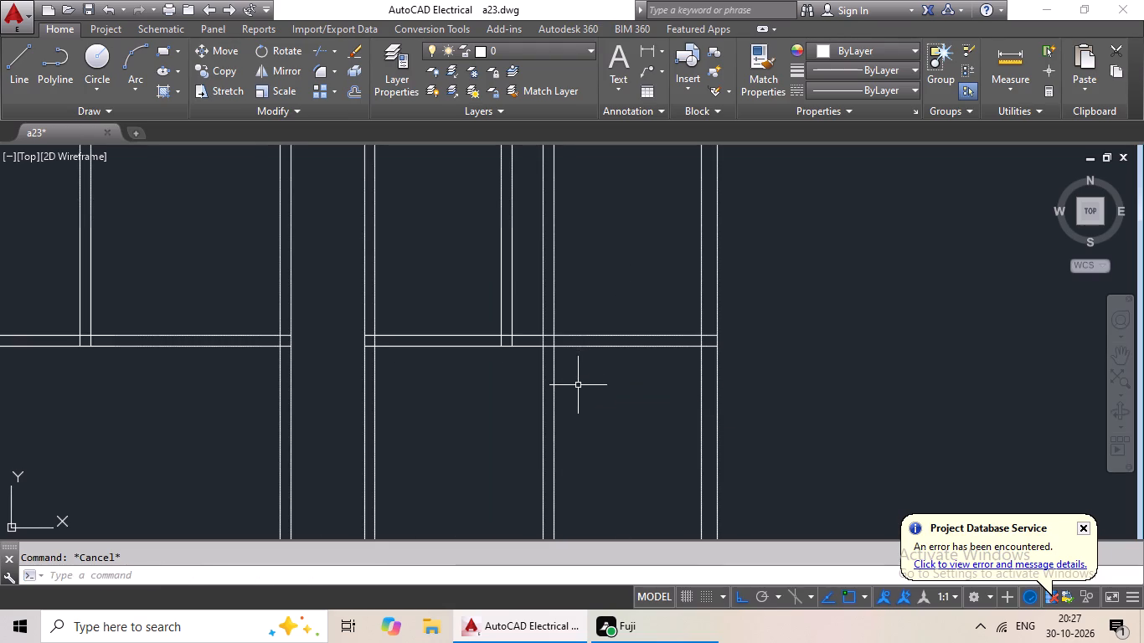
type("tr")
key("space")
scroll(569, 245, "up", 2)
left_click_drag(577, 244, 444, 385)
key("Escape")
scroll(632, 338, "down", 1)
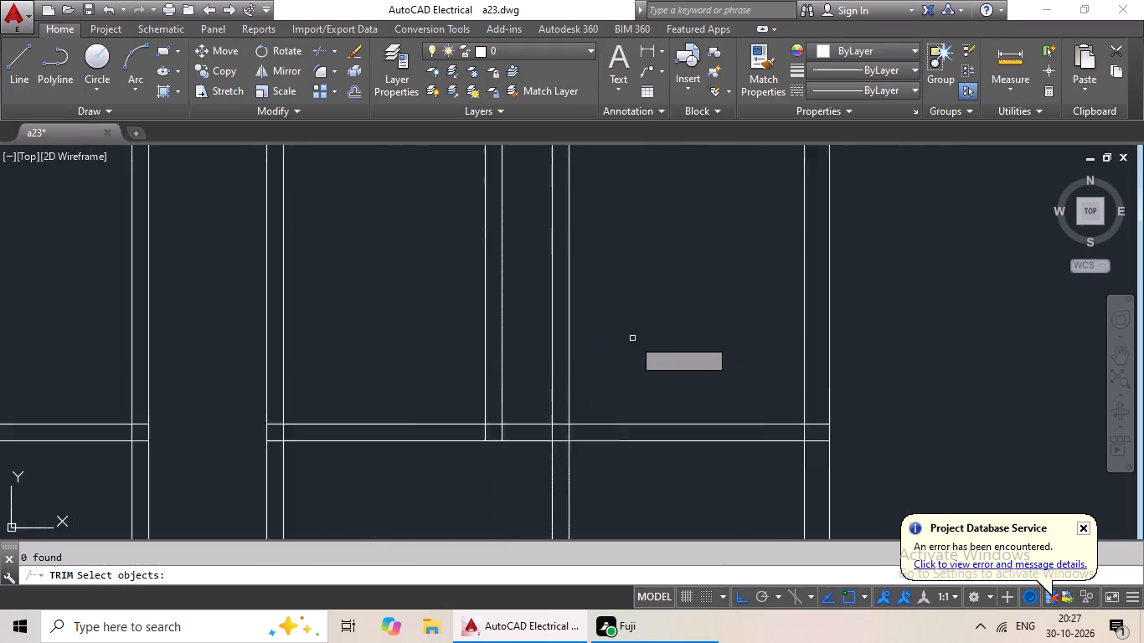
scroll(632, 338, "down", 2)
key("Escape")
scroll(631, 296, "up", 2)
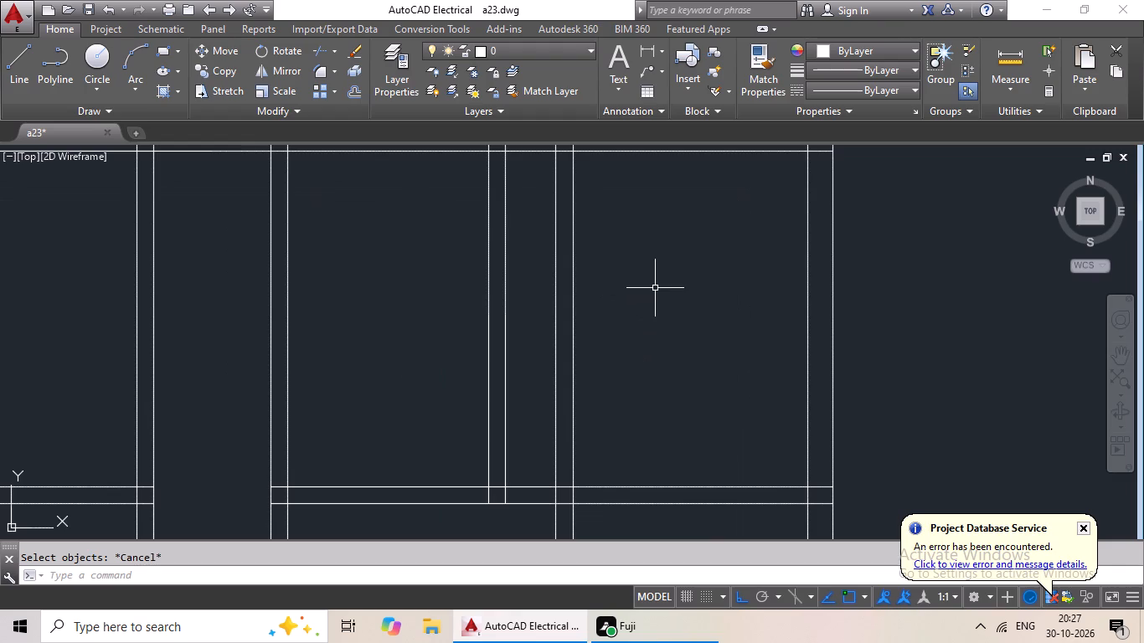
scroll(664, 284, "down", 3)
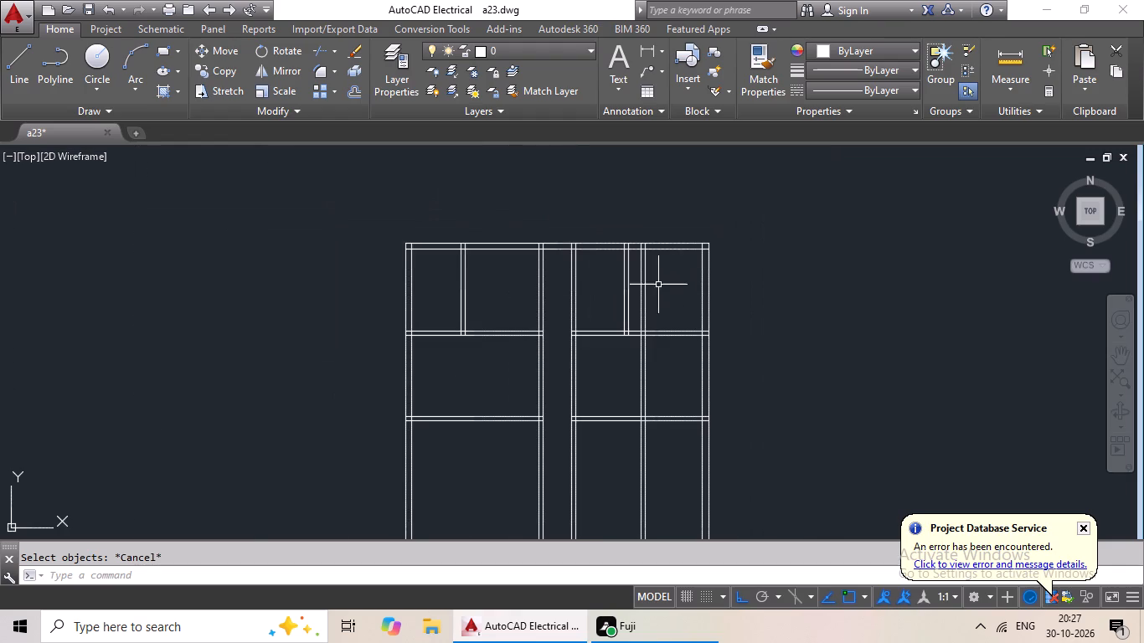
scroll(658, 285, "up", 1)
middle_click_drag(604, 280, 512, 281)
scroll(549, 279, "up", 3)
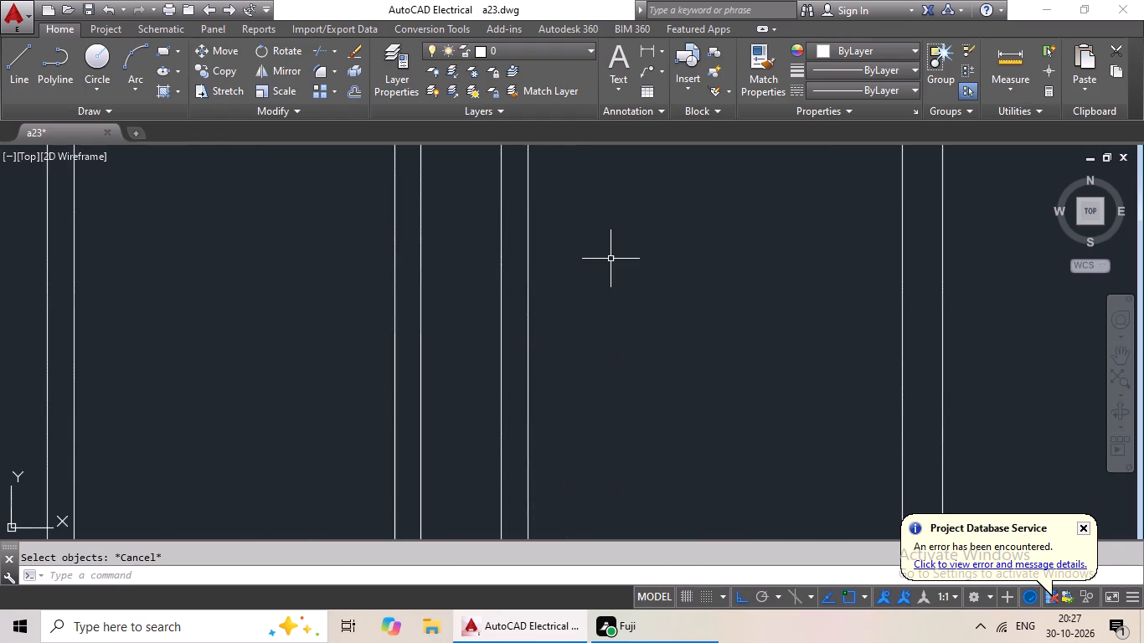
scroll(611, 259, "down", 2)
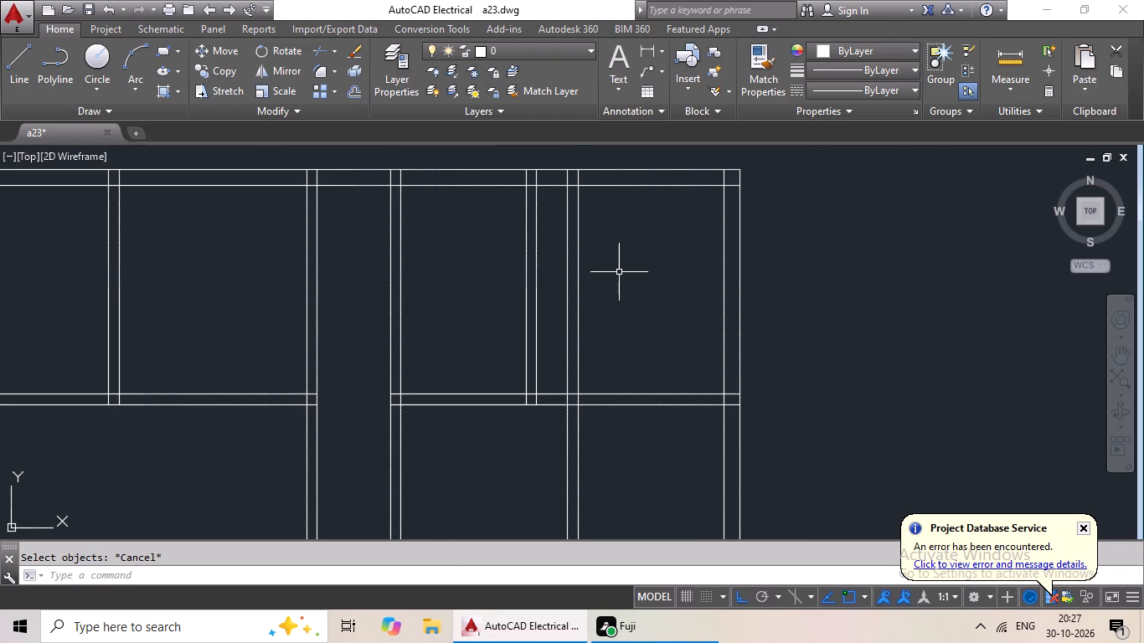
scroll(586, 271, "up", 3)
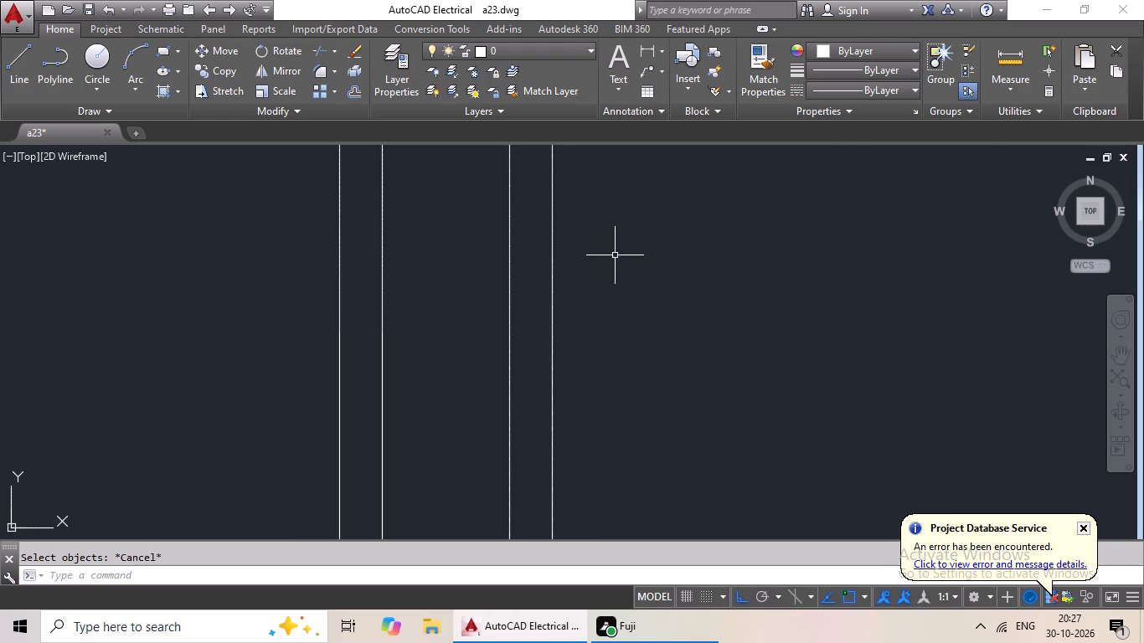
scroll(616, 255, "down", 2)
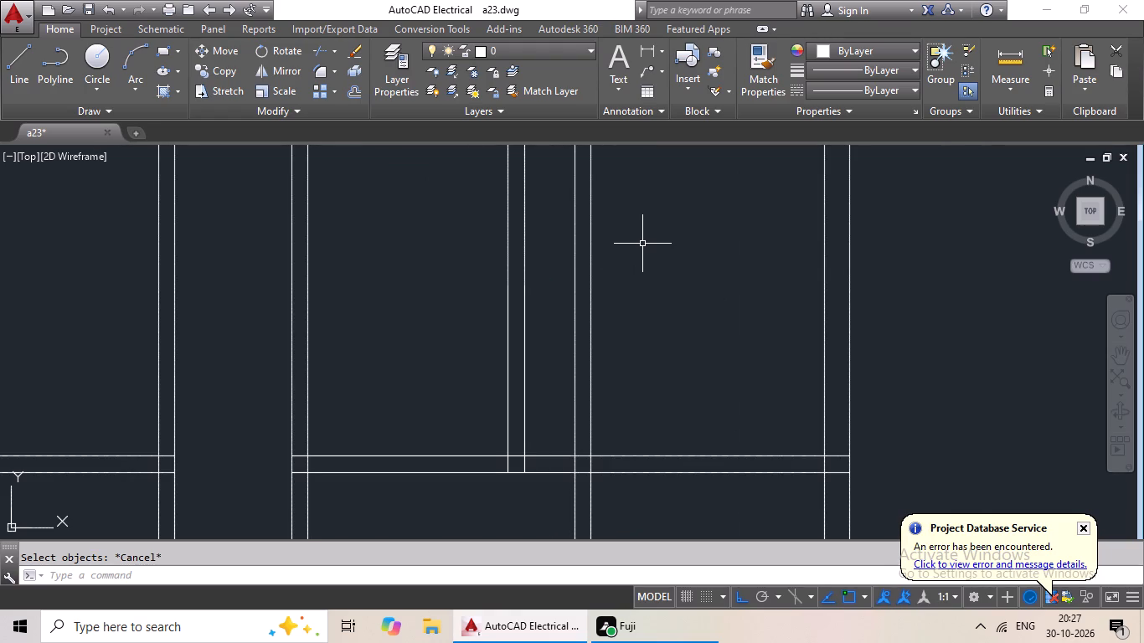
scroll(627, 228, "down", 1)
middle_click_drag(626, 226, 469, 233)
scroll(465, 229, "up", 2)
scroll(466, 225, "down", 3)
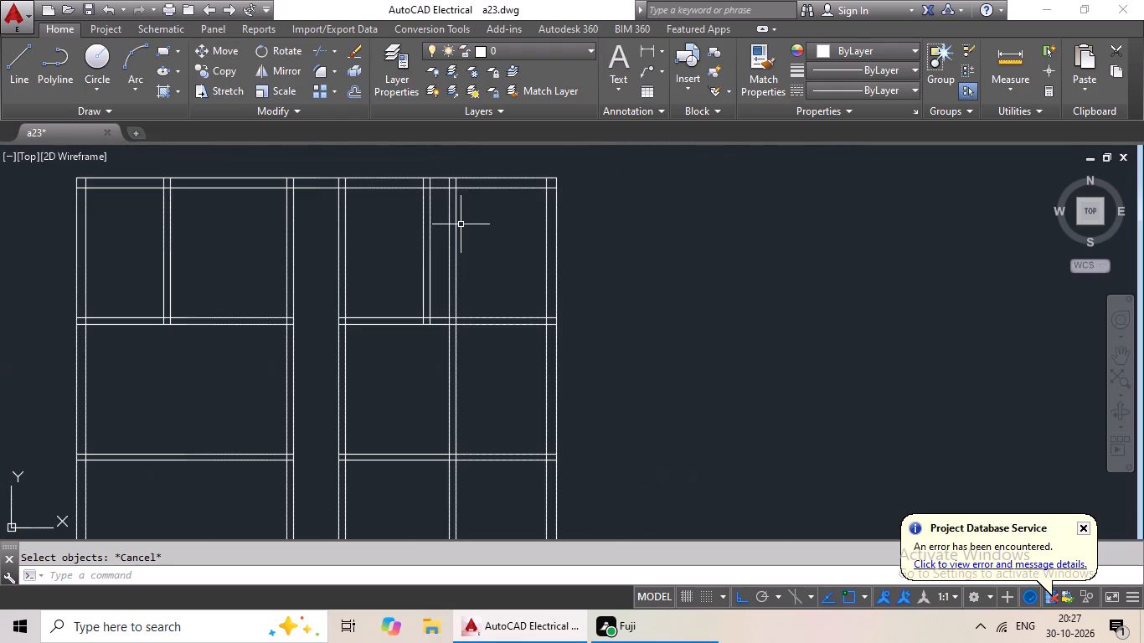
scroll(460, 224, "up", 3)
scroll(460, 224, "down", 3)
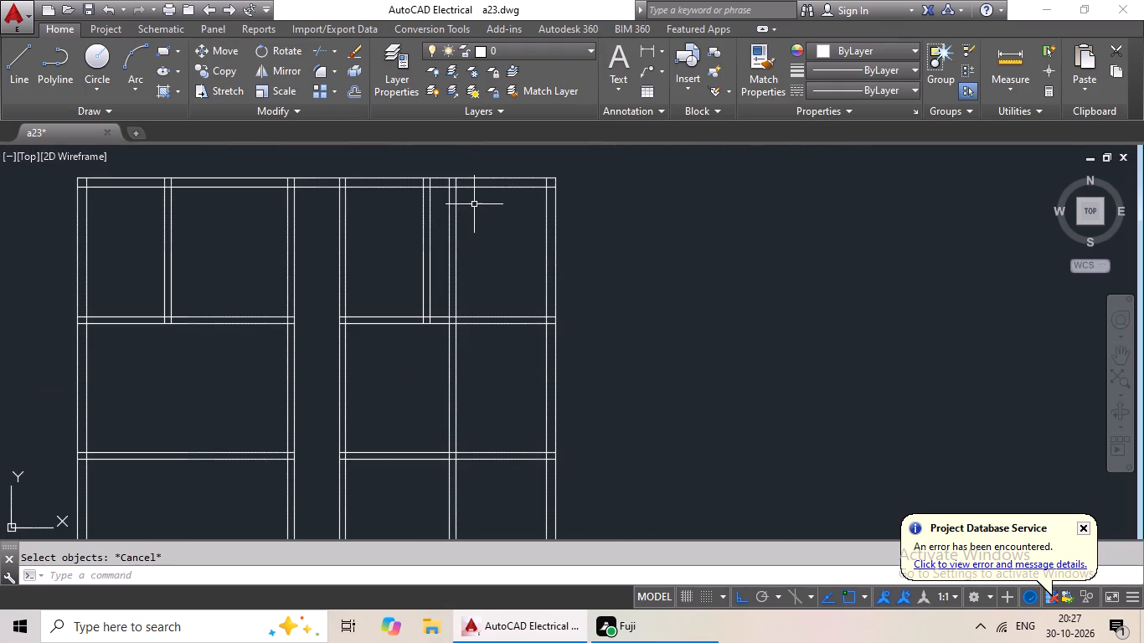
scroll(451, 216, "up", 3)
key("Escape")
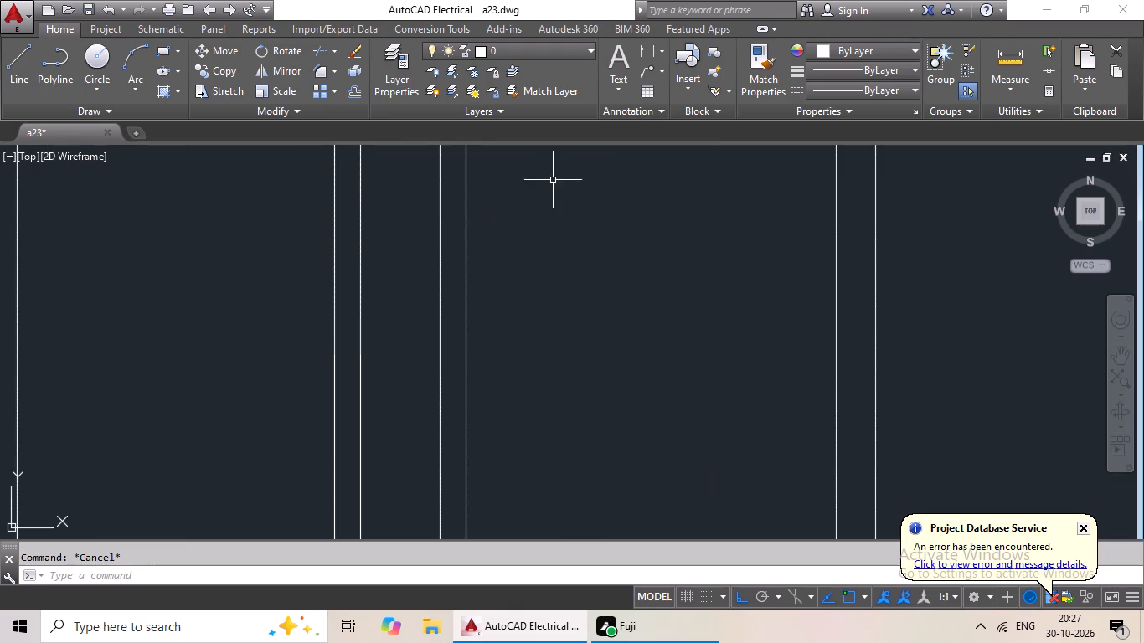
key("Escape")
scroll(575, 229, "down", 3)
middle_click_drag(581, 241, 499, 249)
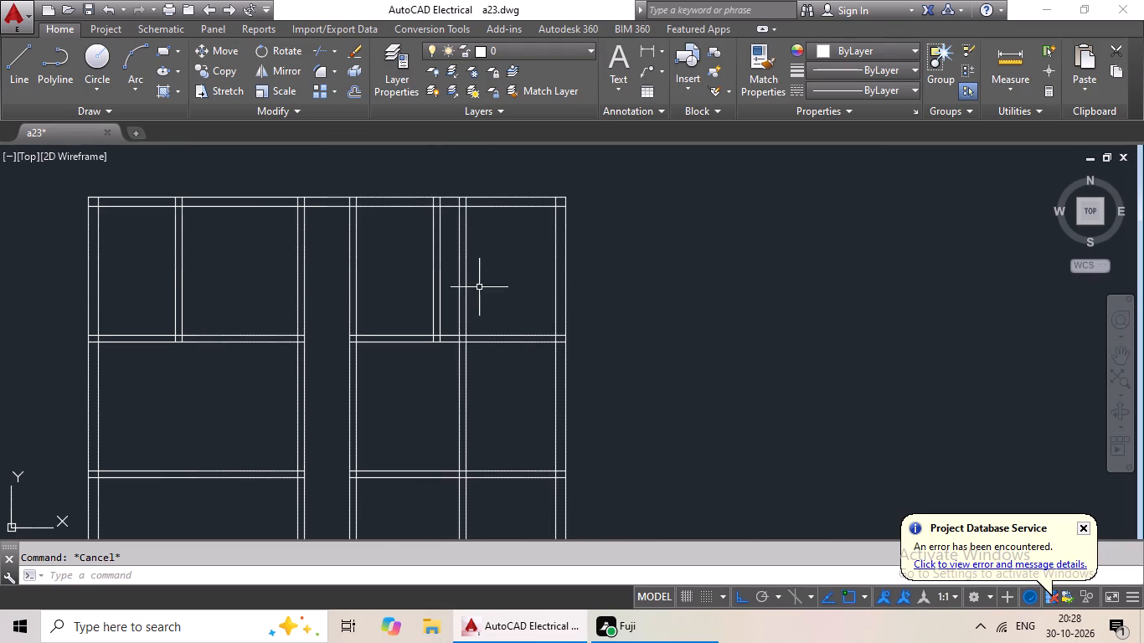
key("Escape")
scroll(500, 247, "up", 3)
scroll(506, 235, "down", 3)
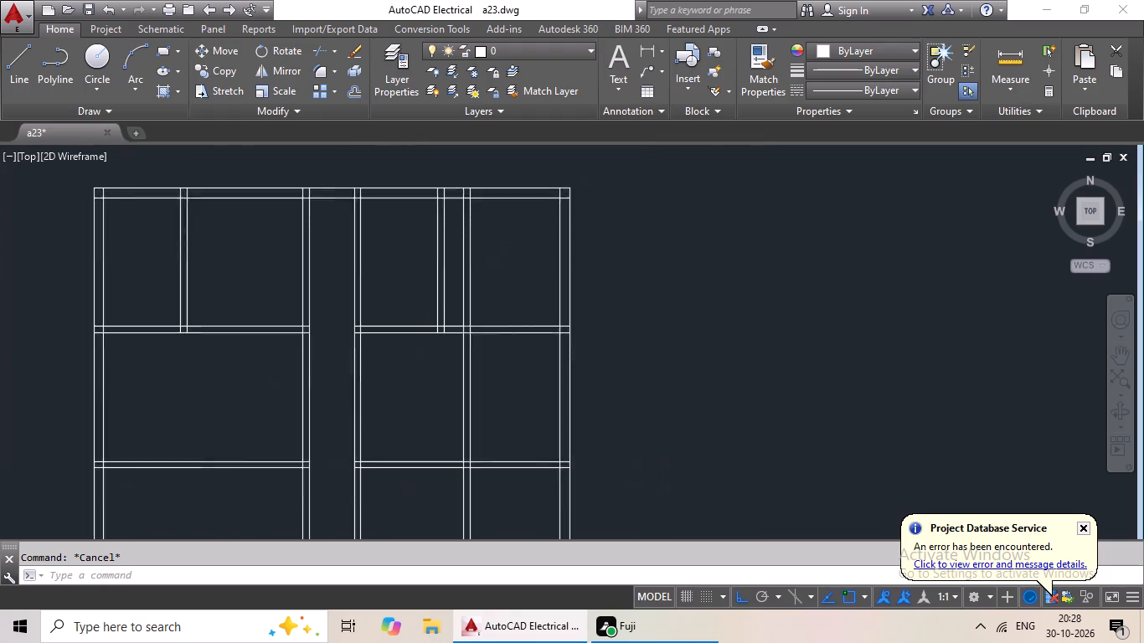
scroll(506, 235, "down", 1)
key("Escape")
Trim both lines of the right wing's new vertical partition out of the top room, above the first horizontal partition.
key("t")
type("r")
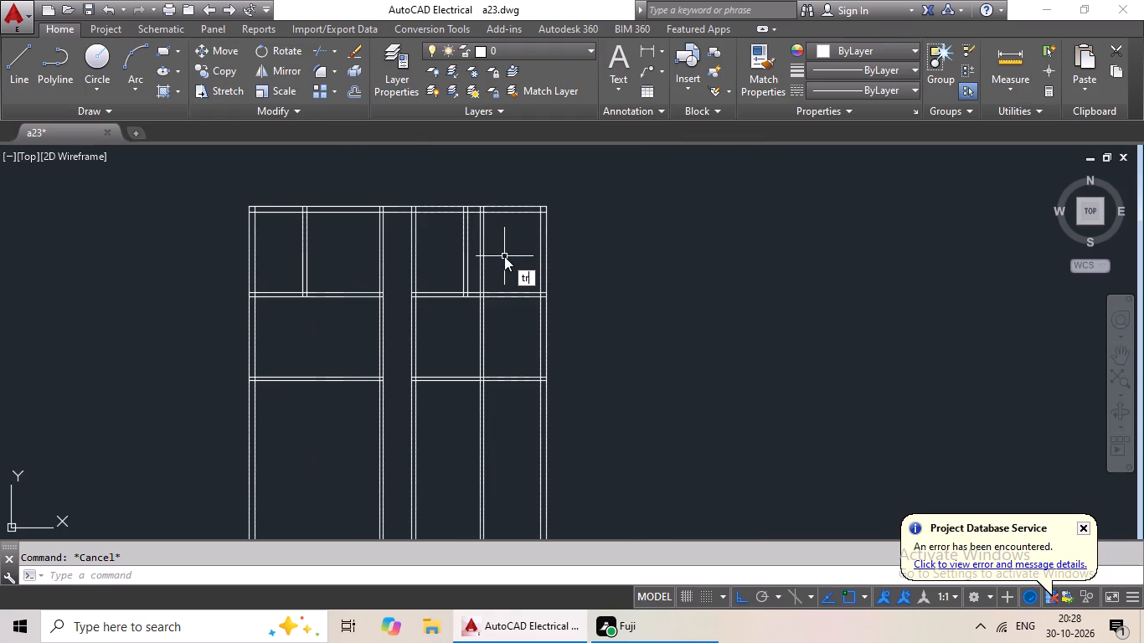
key("space")
key("space")
scroll(480, 266, "up", 3)
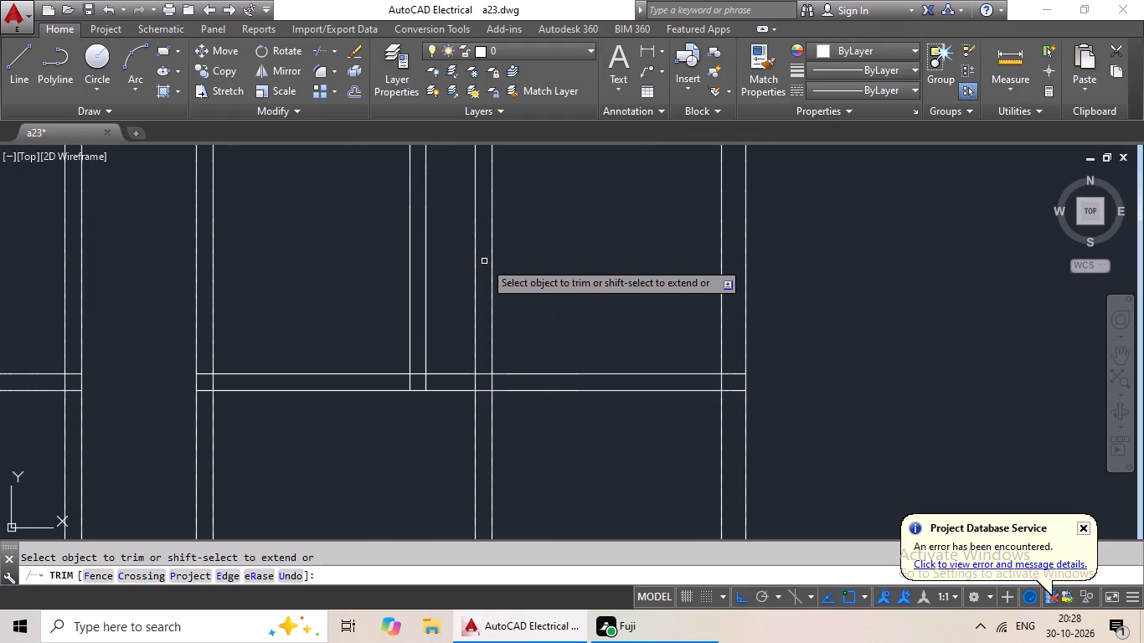
scroll(488, 253, "down", 3)
scroll(492, 250, "up", 2)
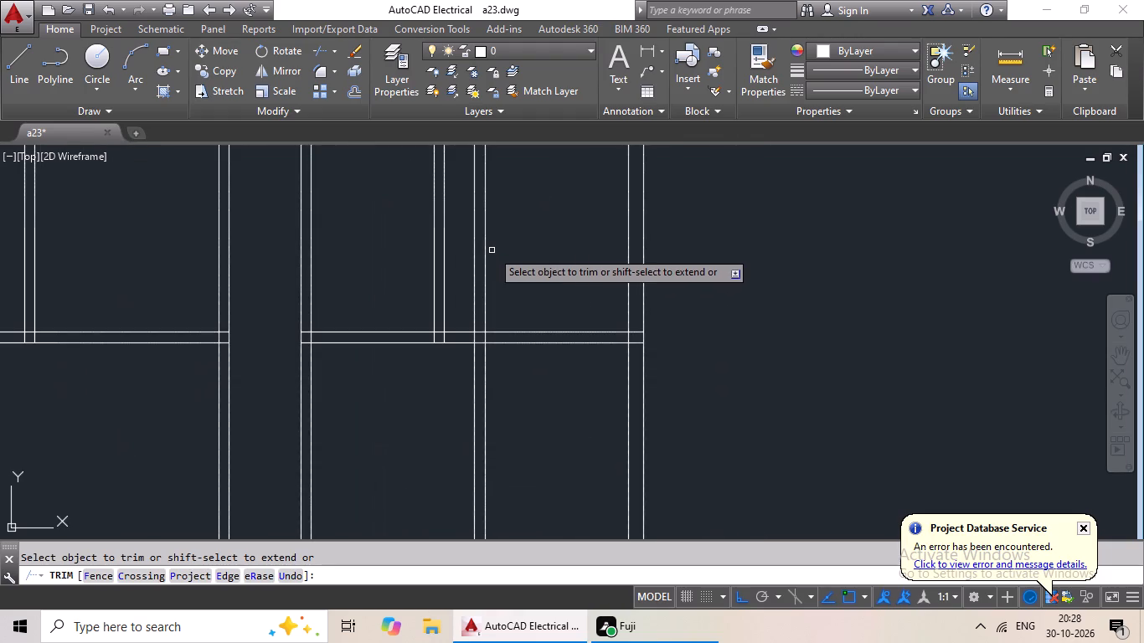
scroll(492, 250, "down", 2)
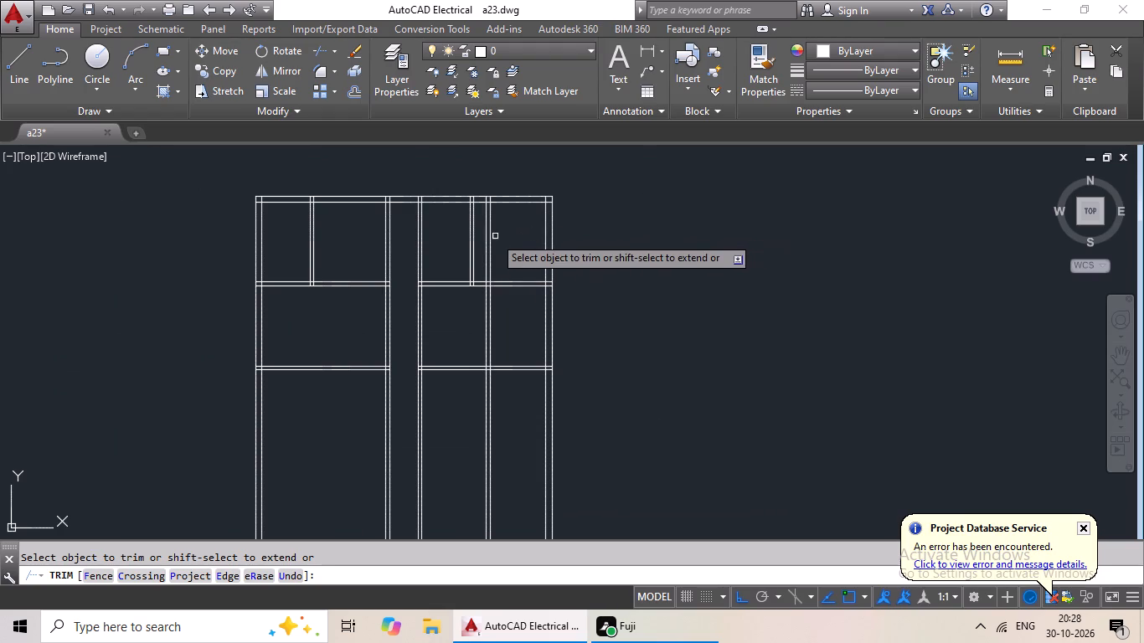
scroll(494, 236, "up", 2)
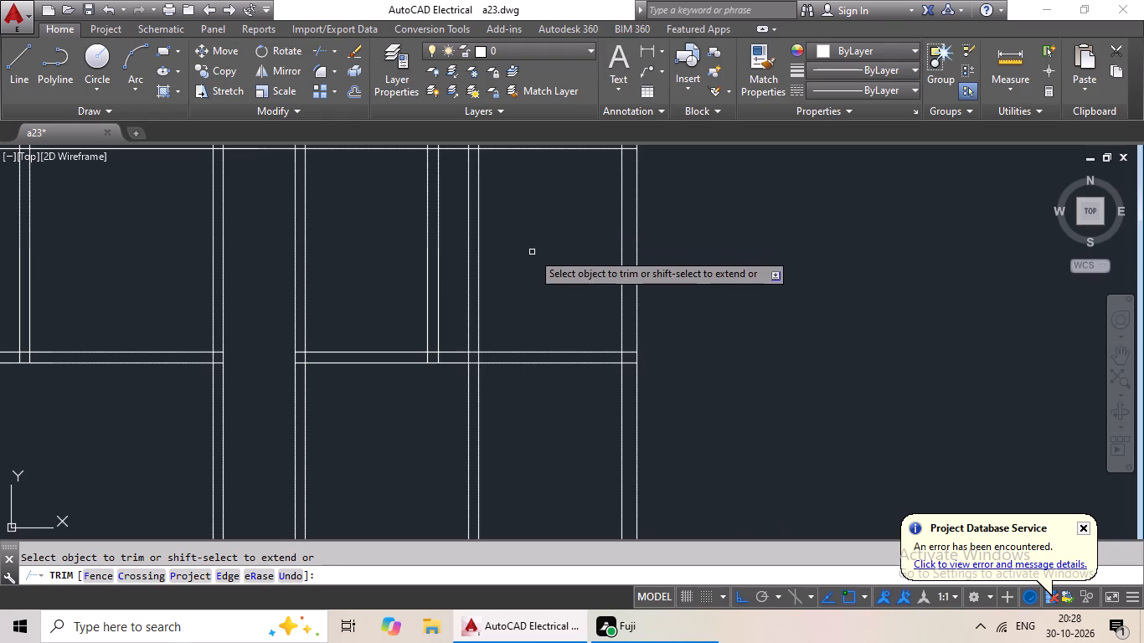
scroll(465, 240, "up", 1)
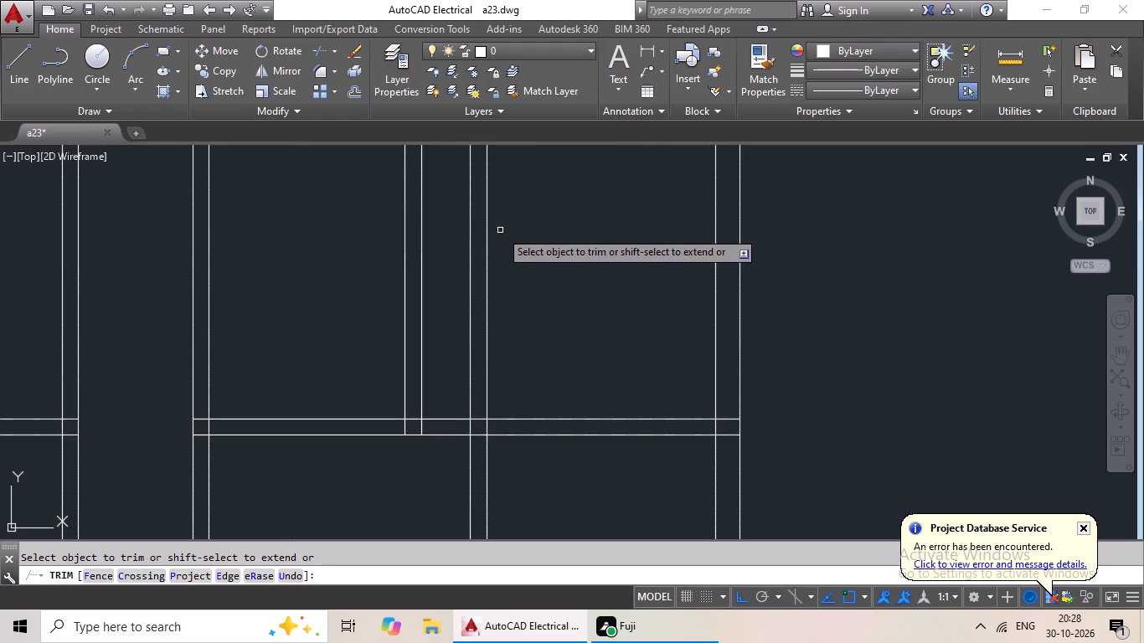
scroll(500, 230, "down", 3)
middle_click_drag(481, 239, 441, 255)
scroll(469, 244, "up", 2)
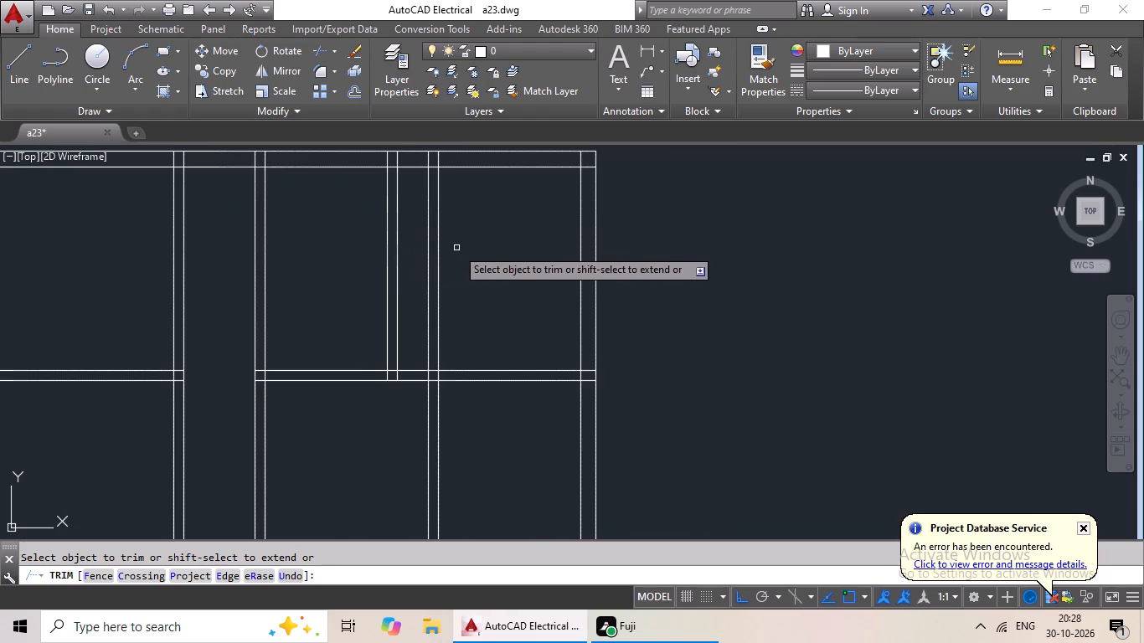
scroll(460, 249, "down", 2)
scroll(461, 255, "up", 2)
left_click_drag(467, 238, 419, 302)
Trim both lines of the same vertical partition below the right wing's second horizontal partition.
scroll(435, 291, "down", 2)
middle_click_drag(435, 289, 446, 217)
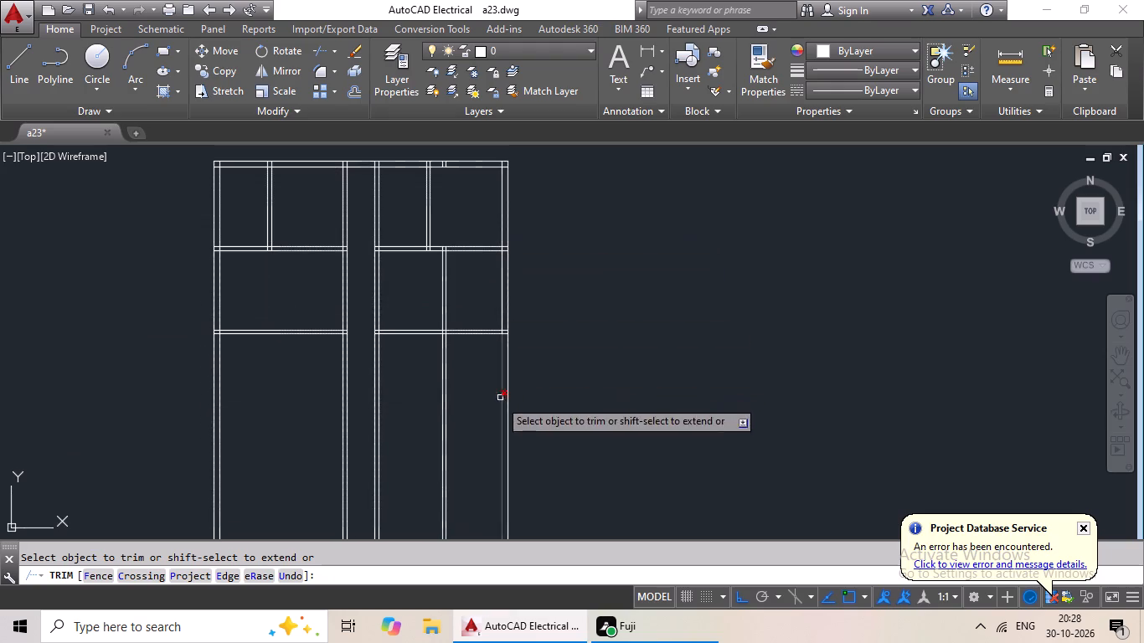
middle_click_drag(456, 386, 471, 294)
left_click_drag(476, 321, 452, 365)
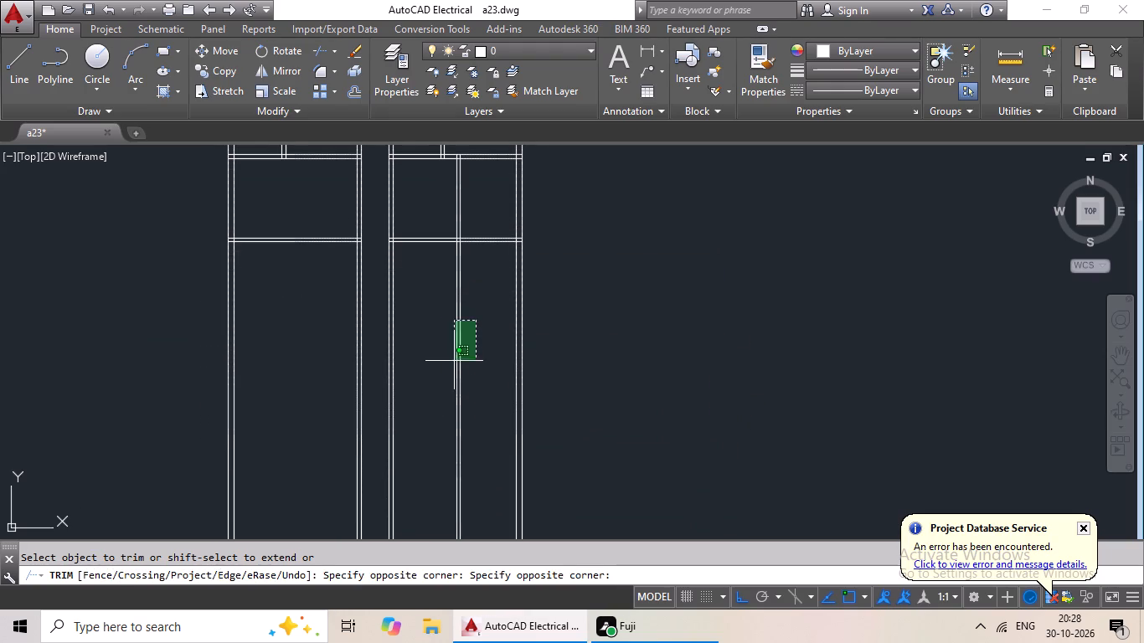
left_click_drag(452, 365, 441, 400)
scroll(449, 355, "down", 1)
middle_click_drag(449, 347, 405, 469)
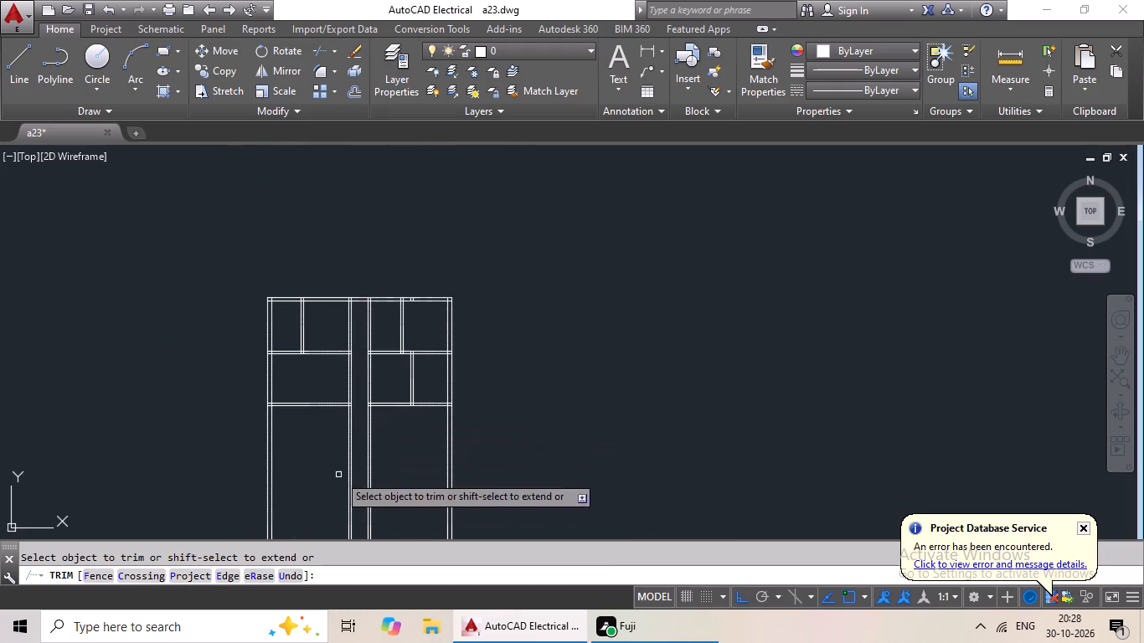
key("Escape")
key("Escape")
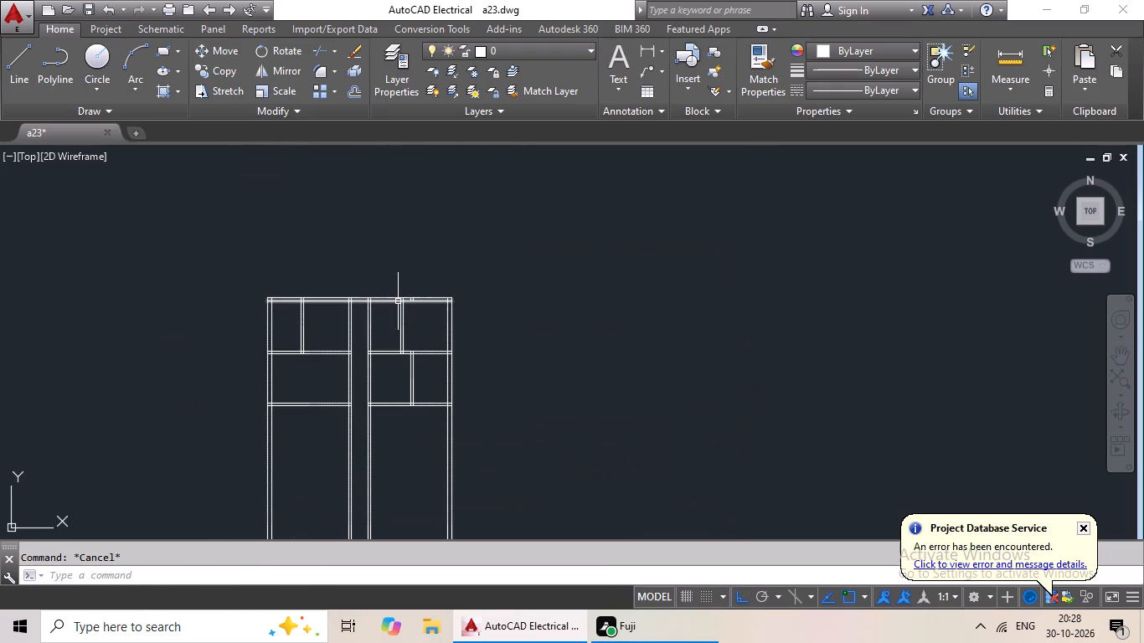
Delete the two leftover partition line stubs inside the right wing's top outer wall.
scroll(397, 301, "up", 7)
left_click_drag(500, 324, 377, 363)
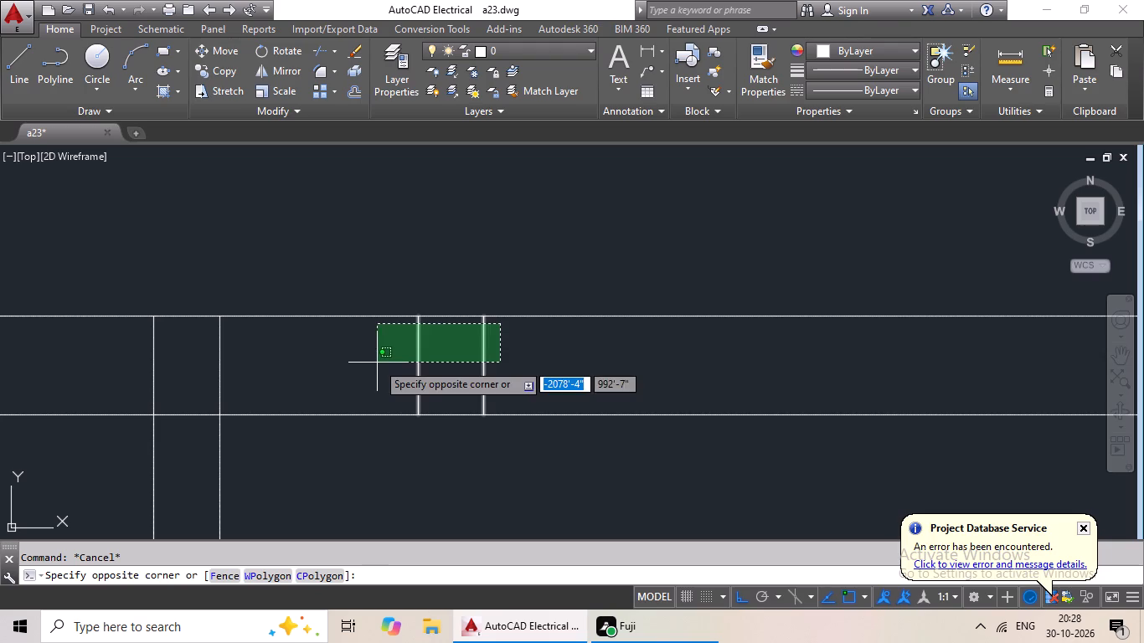
left_click(377, 363)
key("Delete")
Offset the lower line of the right wing's first horizontal partition 4' downward to start a small room's lower wall.
scroll(472, 318, "down", 4)
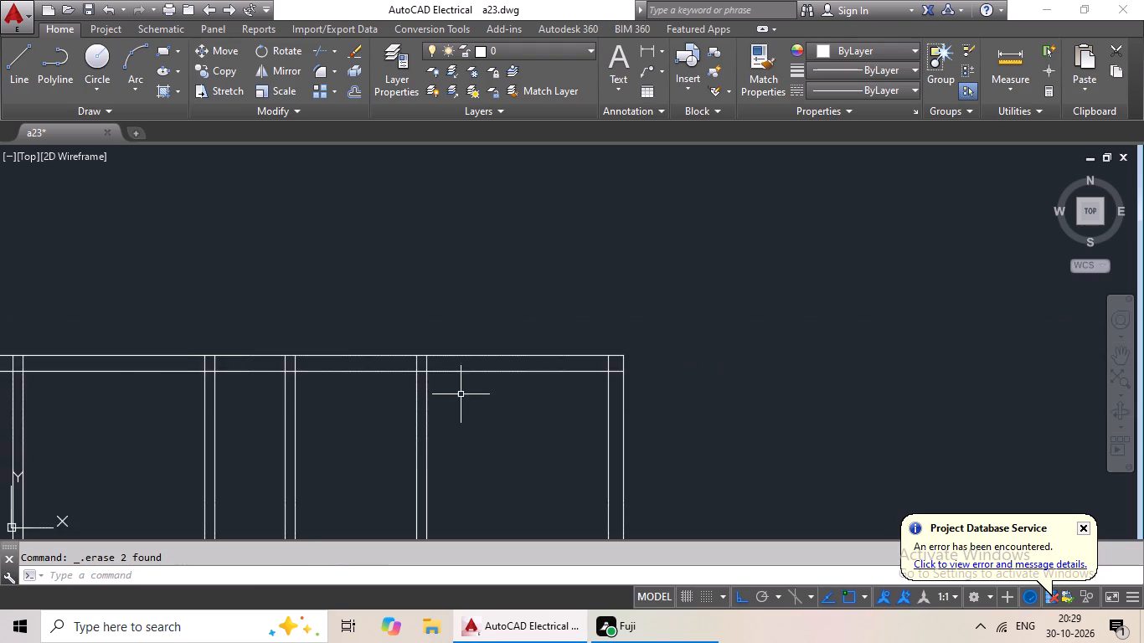
middle_click_drag(461, 398, 497, 191)
middle_click_drag(594, 248, 462, 301)
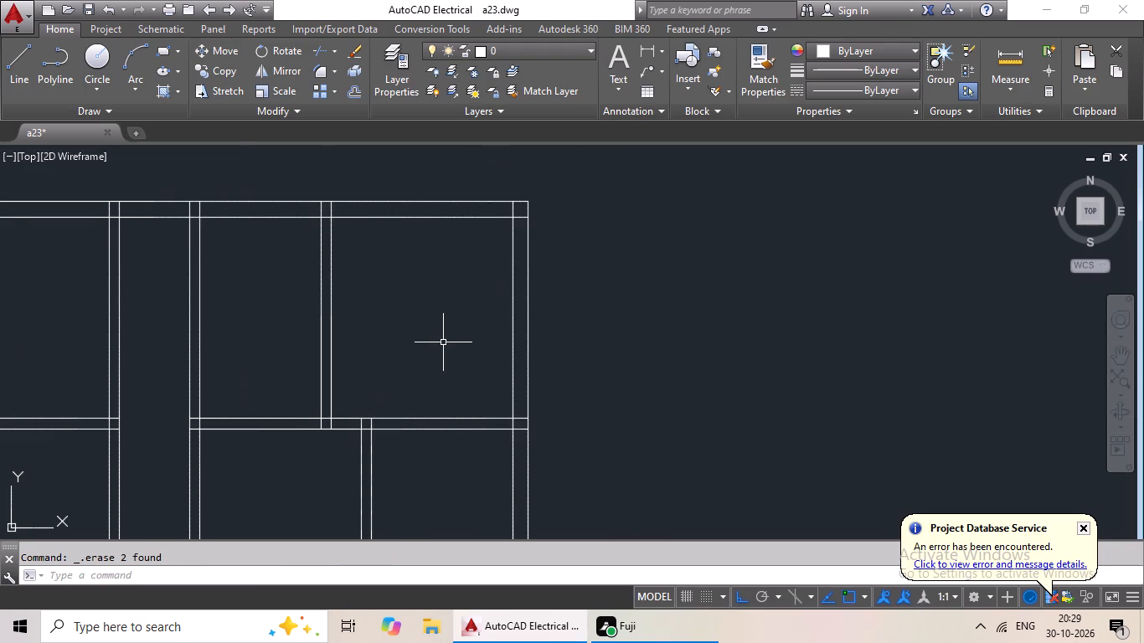
scroll(440, 350, "down", 1)
middle_click_drag(439, 344, 478, 228)
key("Escape")
key("Escape")
key("o")
key("Return")
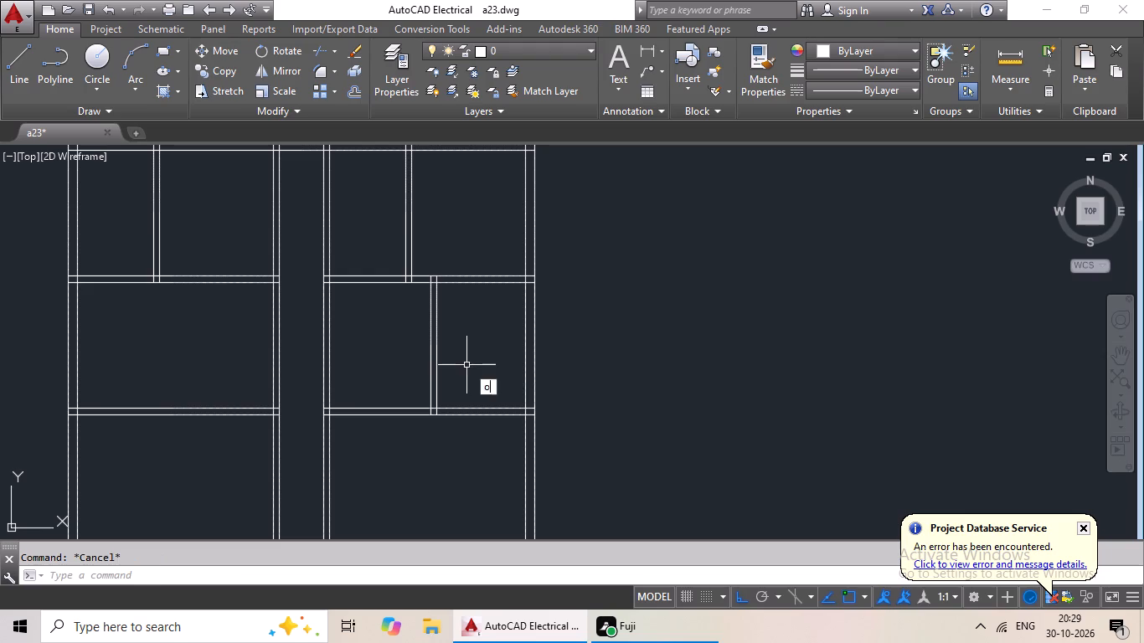
type("4'")
key("Return")
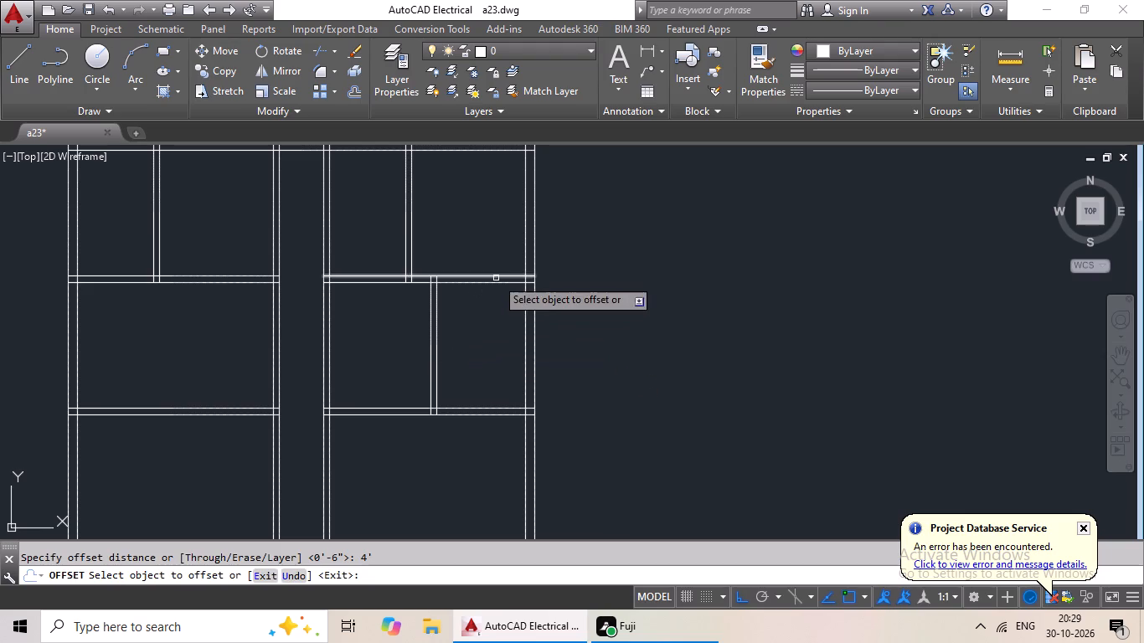
left_click(493, 286)
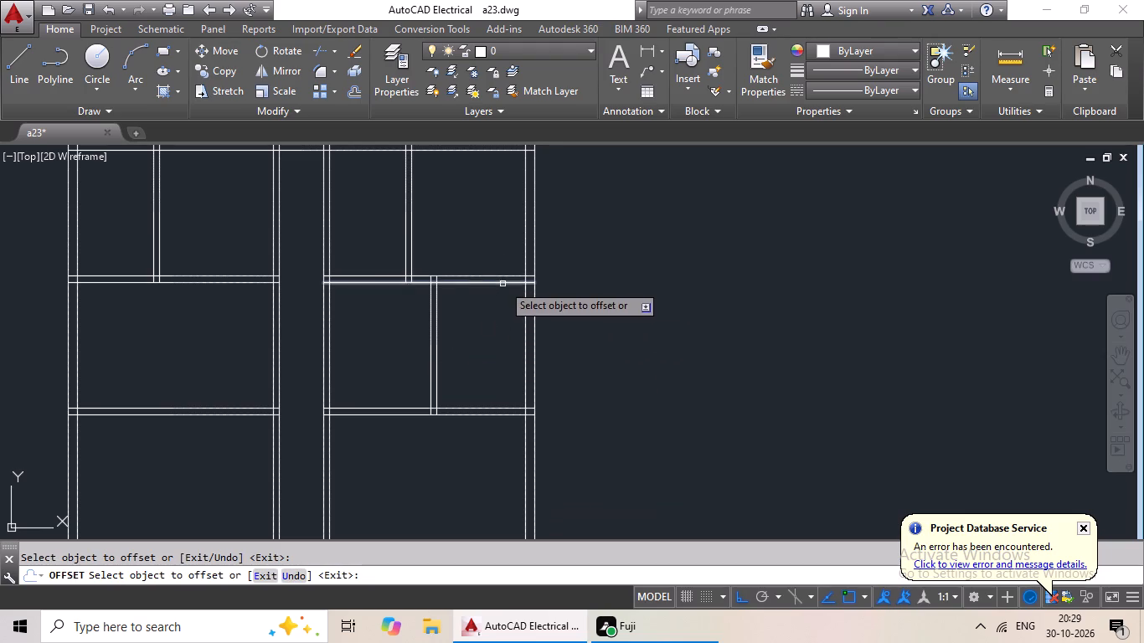
left_click(502, 284)
left_click(487, 379)
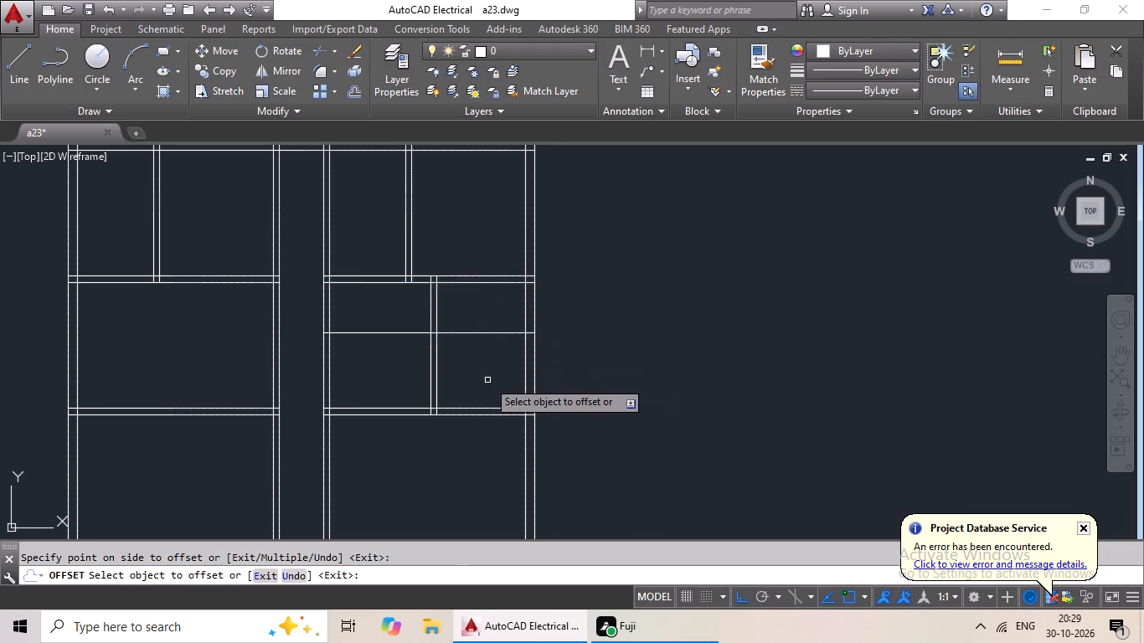
scroll(487, 382, "up", 2)
key("Escape")
Offset the small room's new horizontal line 6" downward to form its wall thickness.
key("o")
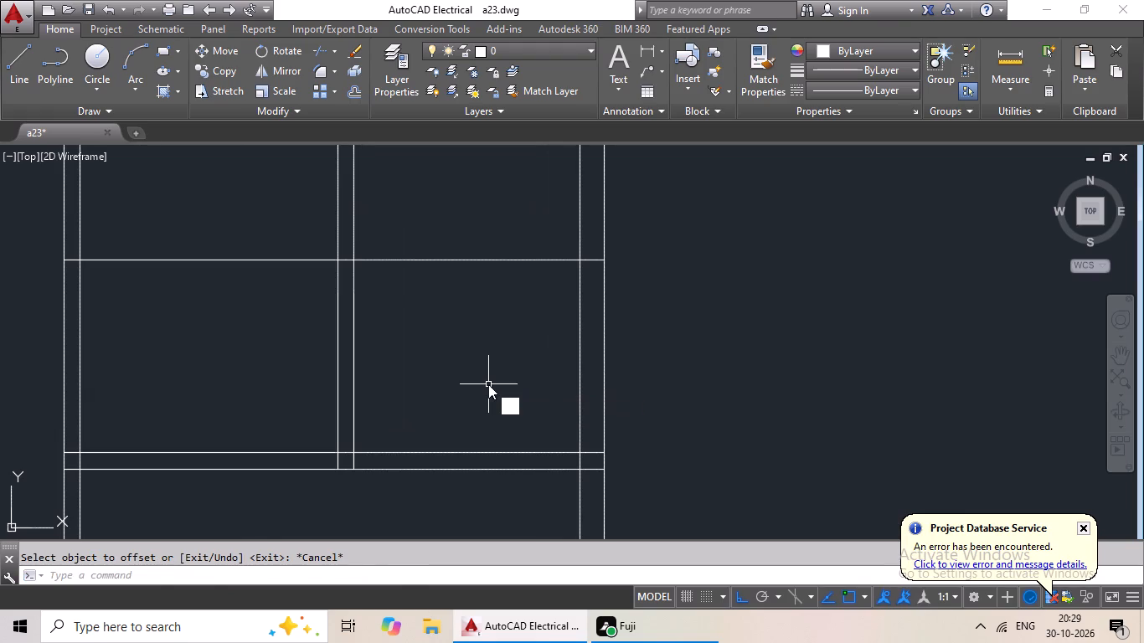
key("Return")
type("6\"")
key("Return")
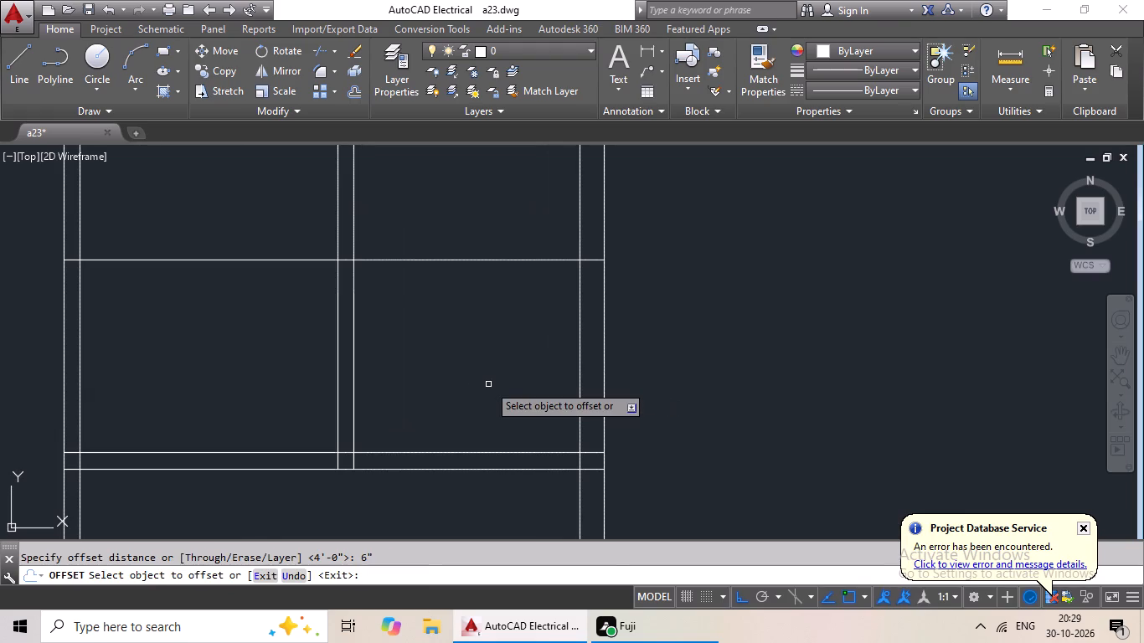
left_click(534, 261)
left_click(528, 299)
key("Escape")
key("Escape")
Trim both new horizontal wall lines on the passage side of the right wing's lower vertical partition.
type("tr")
key("space")
key("space")
scroll(233, 255, "up", 2)
left_click_drag(280, 238, 257, 355)
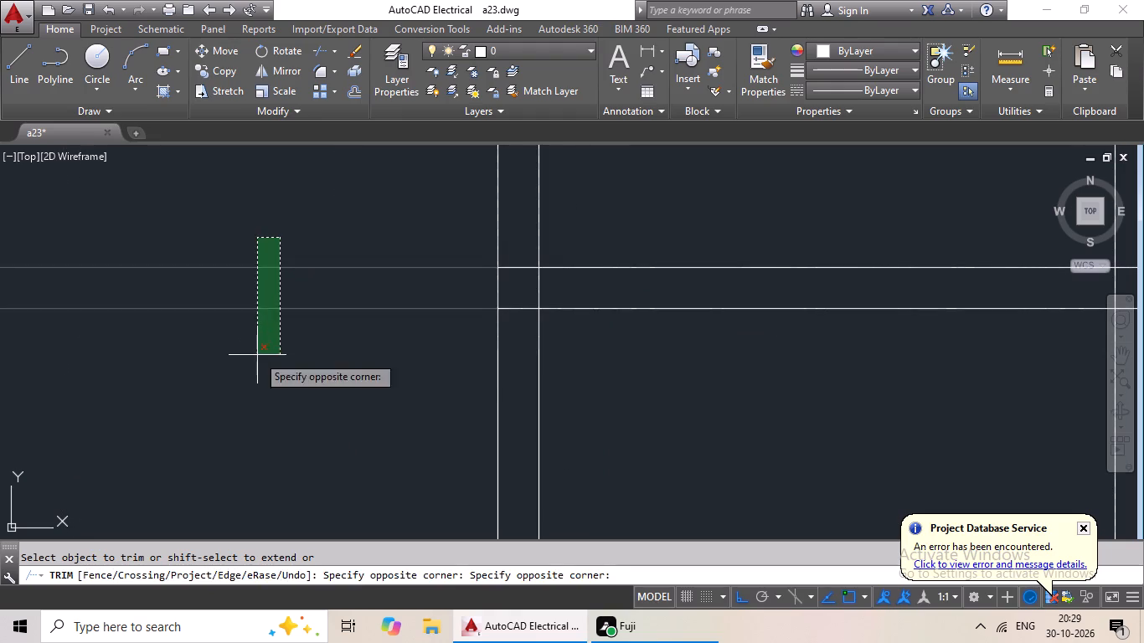
left_click(257, 355)
Trim both lines of the vertical partition between the small room's lower wall and the second horizontal partition.
scroll(291, 337, "down", 5)
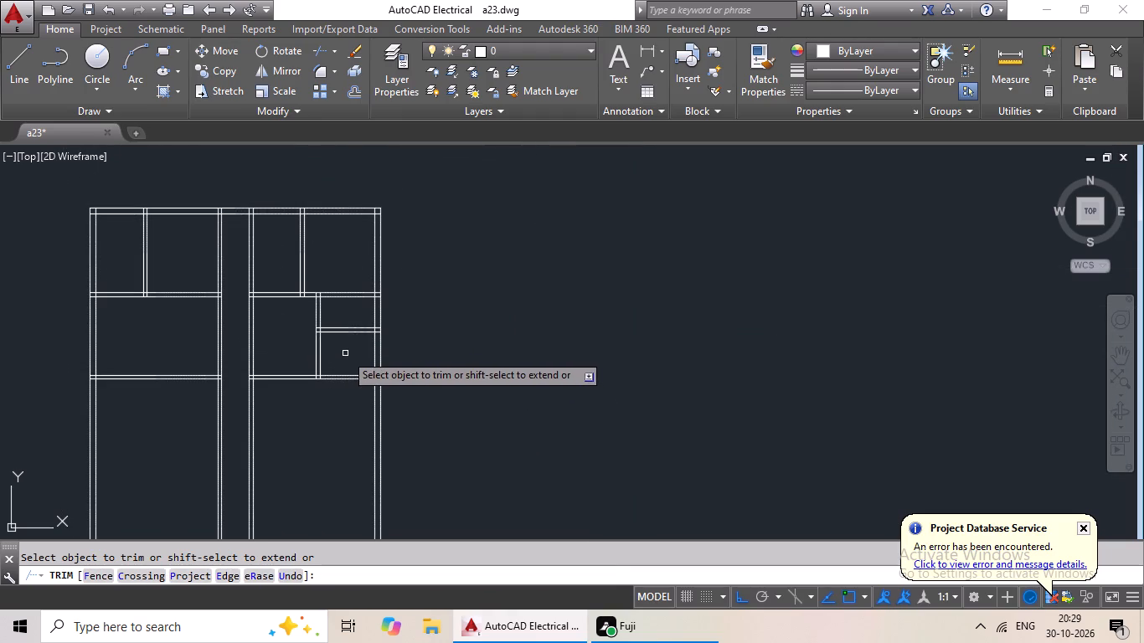
scroll(327, 352, "up", 2)
left_click_drag(350, 323, 271, 379)
left_click(271, 379)
scroll(322, 358, "down", 2)
middle_click_drag(322, 358, 407, 345)
key("Escape")
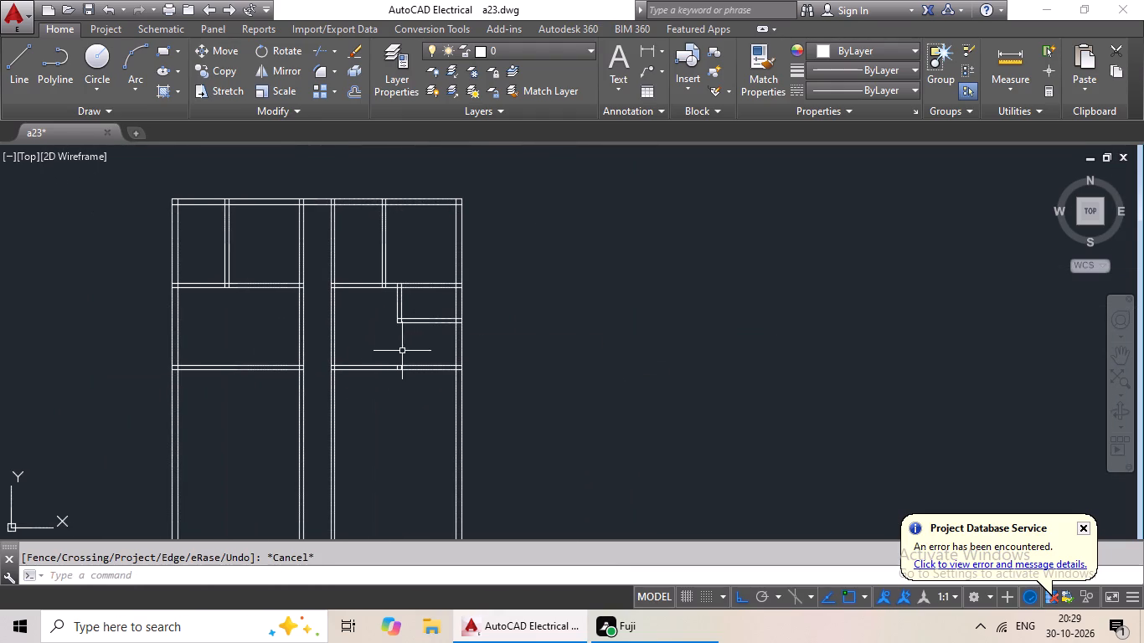
Delete the two leftover vertical stubs between the lines of the right wing's second horizontal partition.
scroll(384, 363, "up", 4)
scroll(514, 398, "up", 4)
left_click_drag(518, 384, 83, 370)
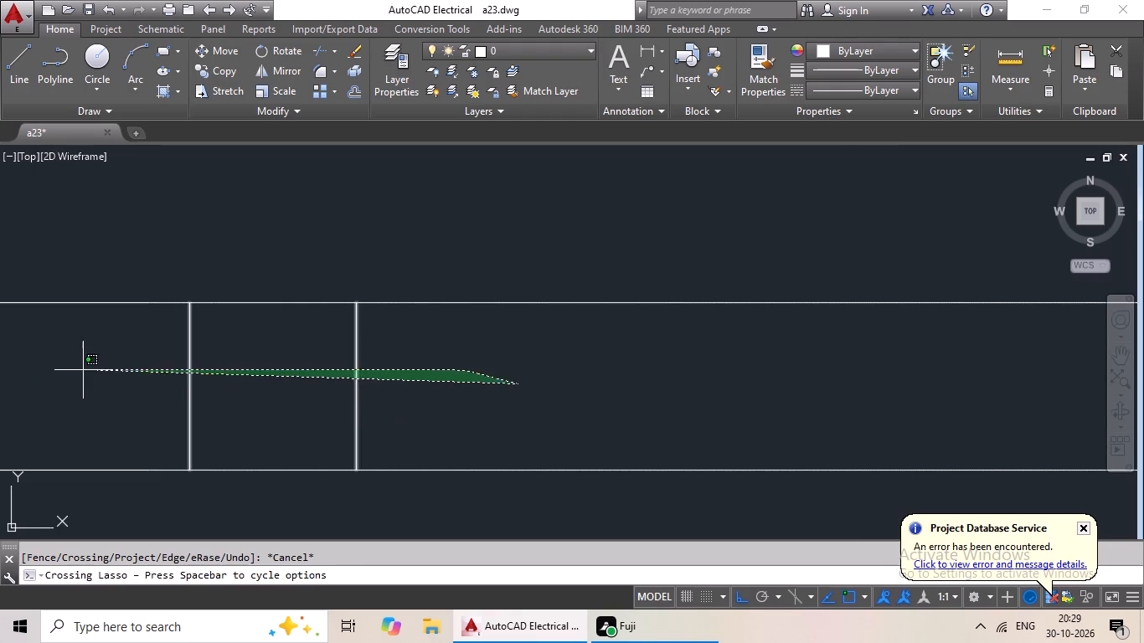
left_click_drag(83, 370, 81, 371)
key("Delete")
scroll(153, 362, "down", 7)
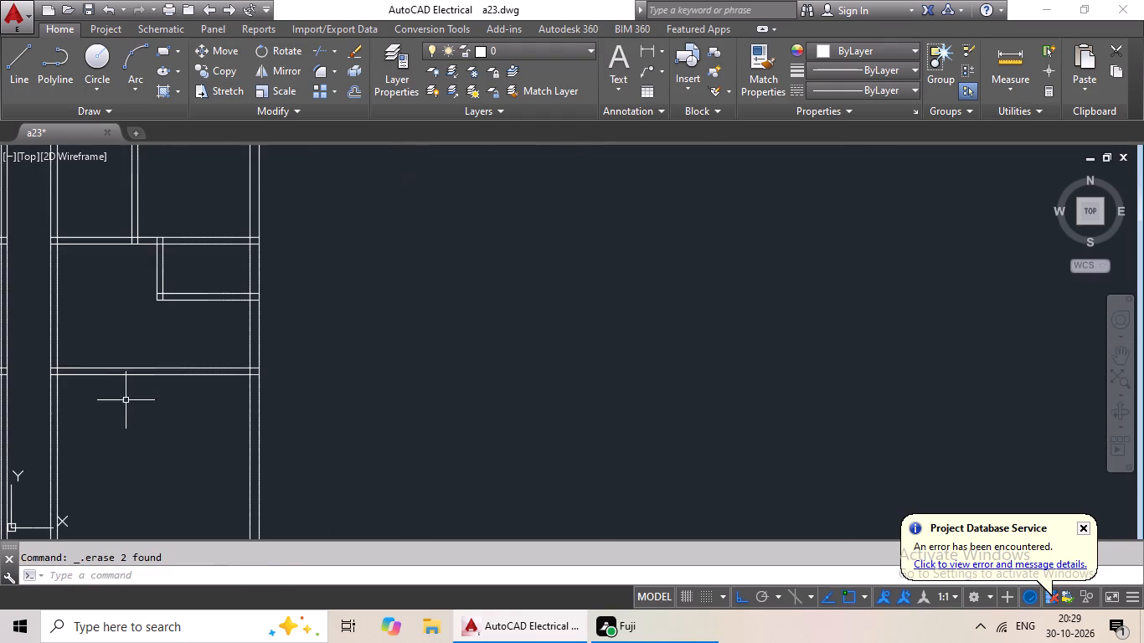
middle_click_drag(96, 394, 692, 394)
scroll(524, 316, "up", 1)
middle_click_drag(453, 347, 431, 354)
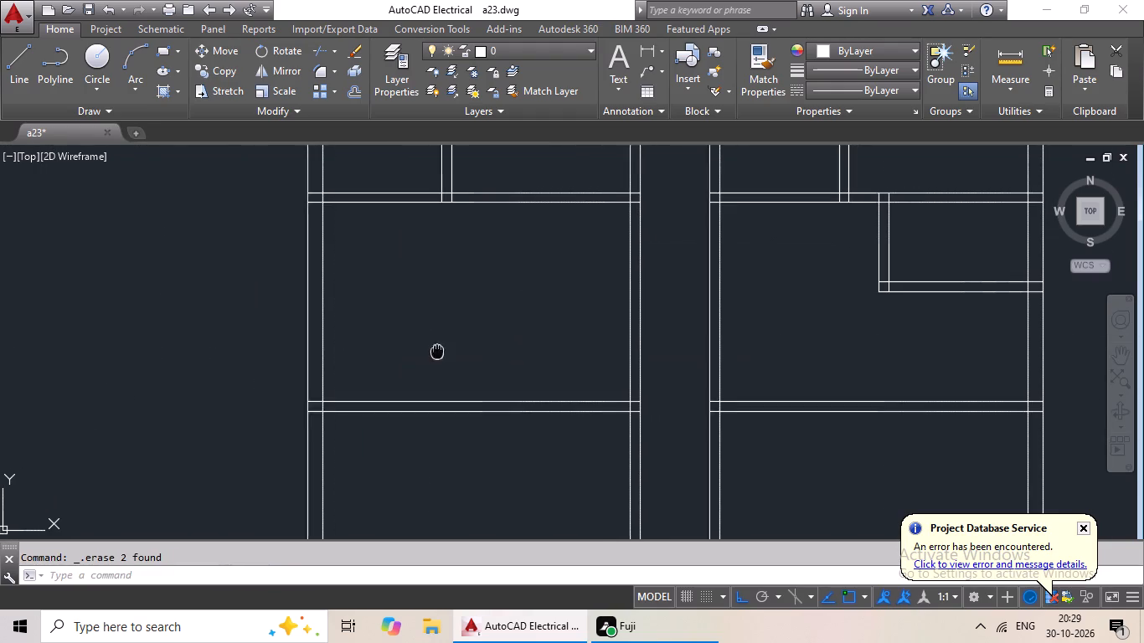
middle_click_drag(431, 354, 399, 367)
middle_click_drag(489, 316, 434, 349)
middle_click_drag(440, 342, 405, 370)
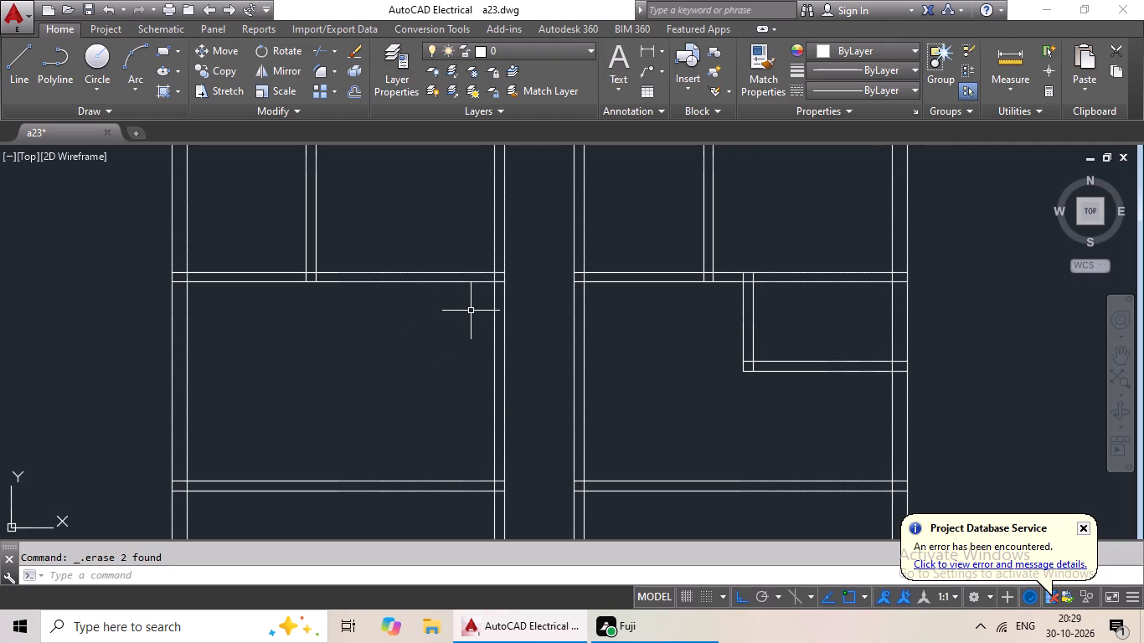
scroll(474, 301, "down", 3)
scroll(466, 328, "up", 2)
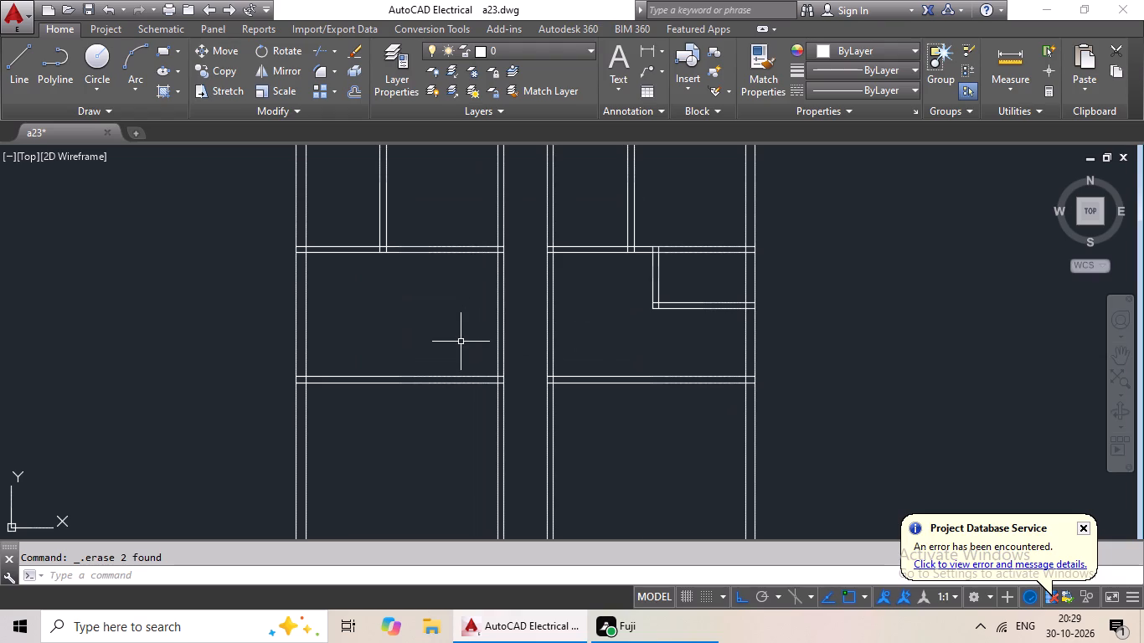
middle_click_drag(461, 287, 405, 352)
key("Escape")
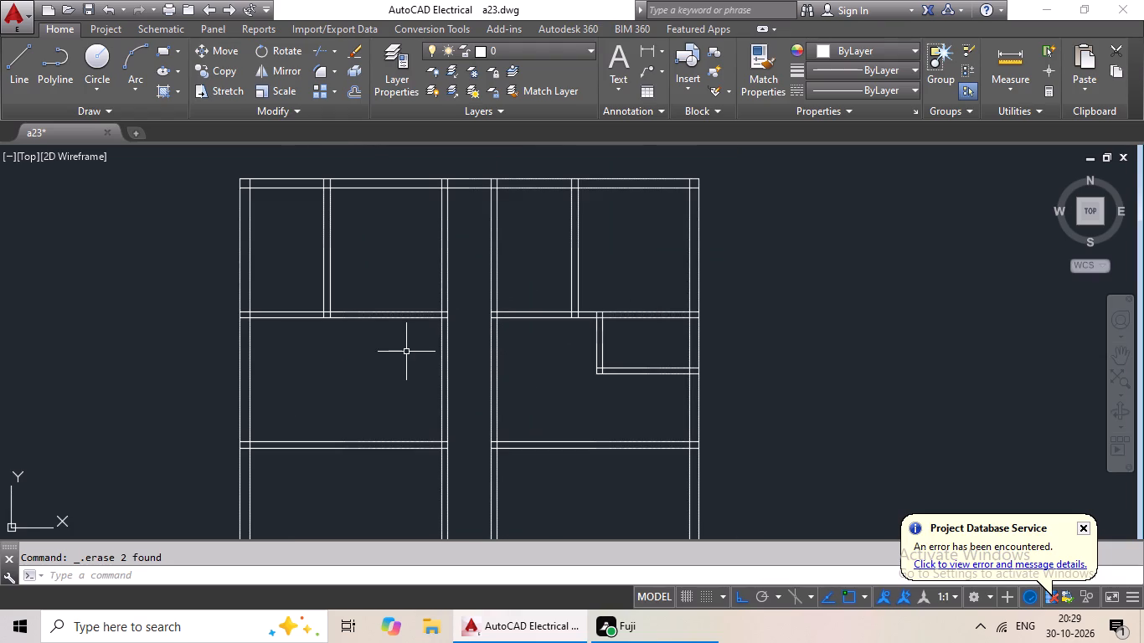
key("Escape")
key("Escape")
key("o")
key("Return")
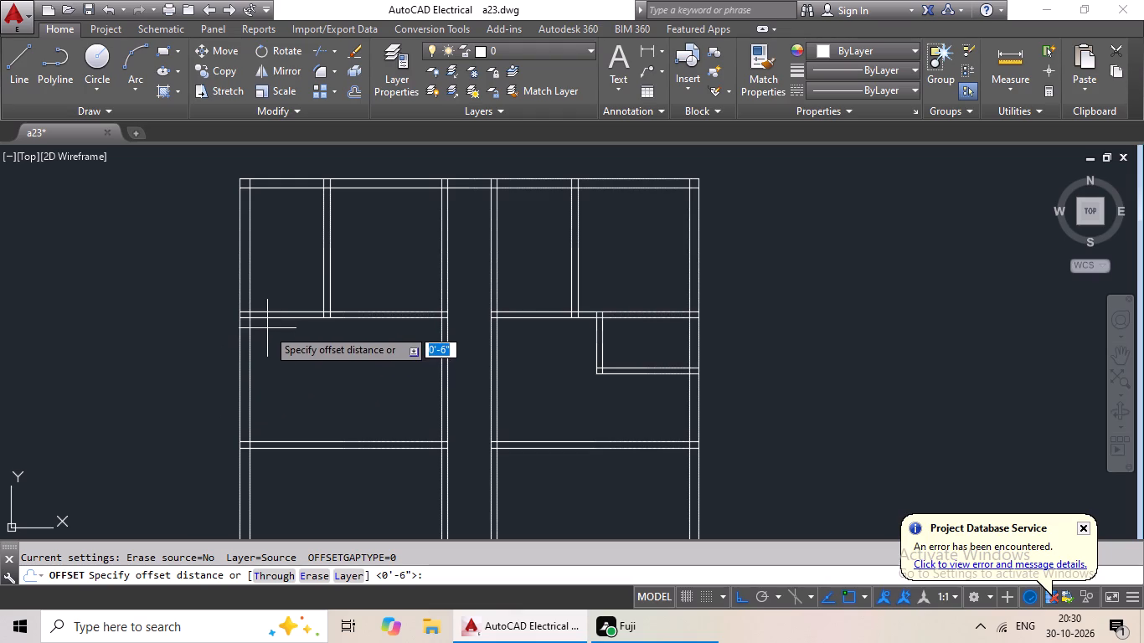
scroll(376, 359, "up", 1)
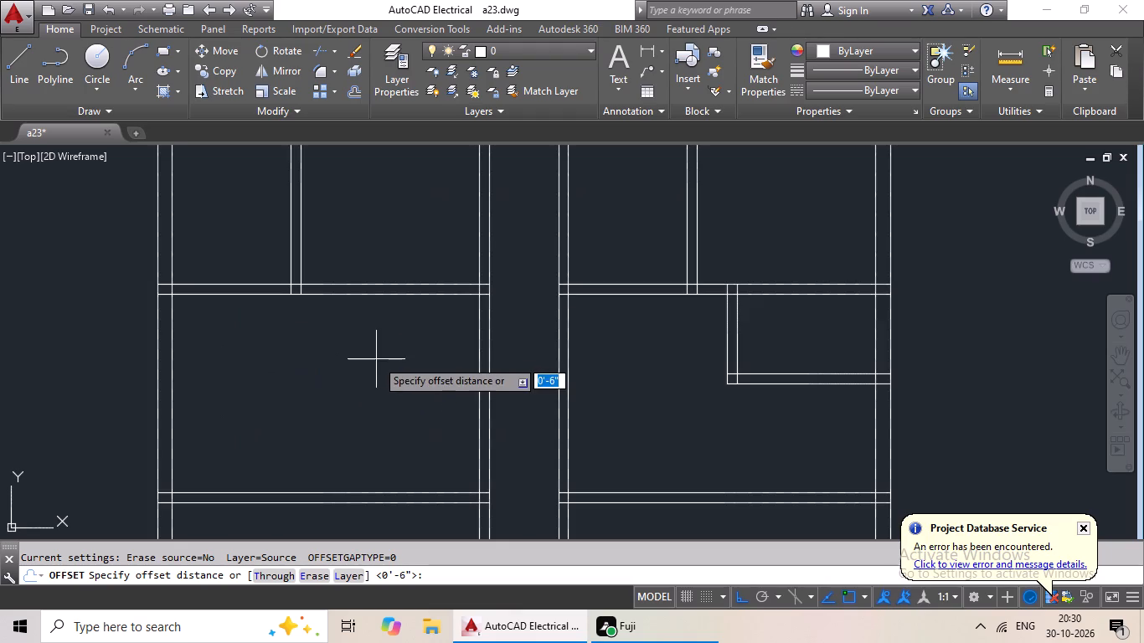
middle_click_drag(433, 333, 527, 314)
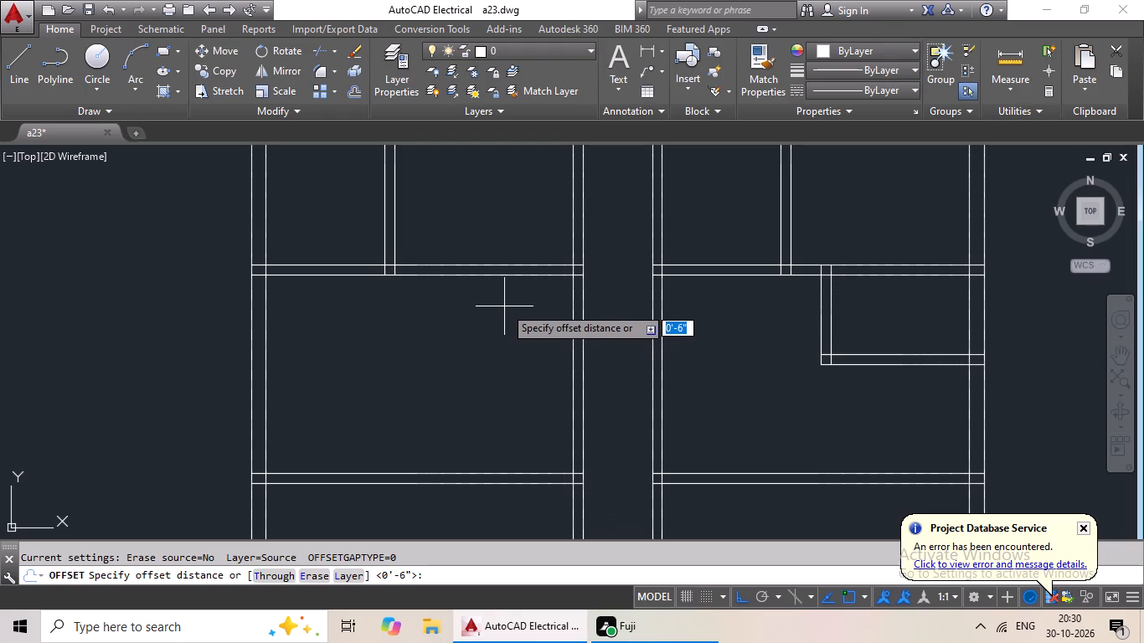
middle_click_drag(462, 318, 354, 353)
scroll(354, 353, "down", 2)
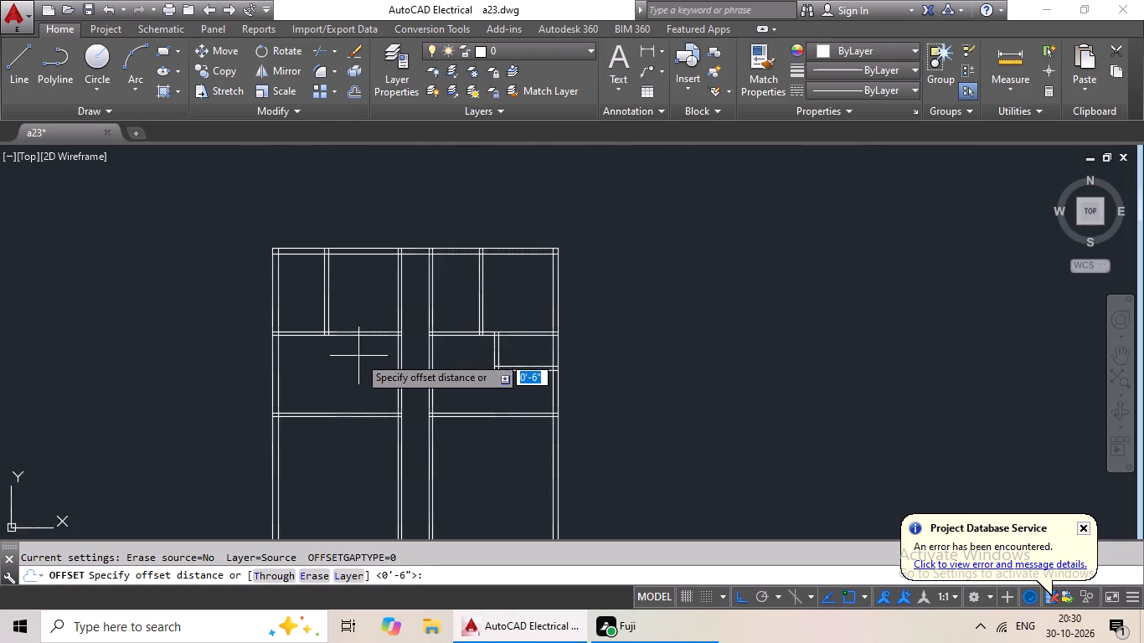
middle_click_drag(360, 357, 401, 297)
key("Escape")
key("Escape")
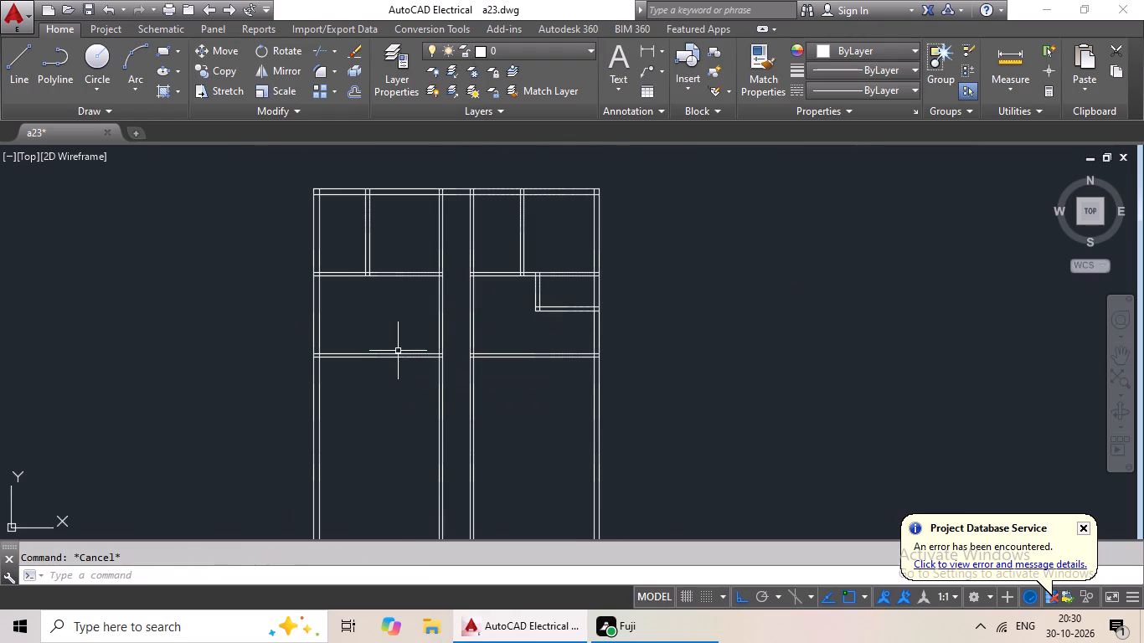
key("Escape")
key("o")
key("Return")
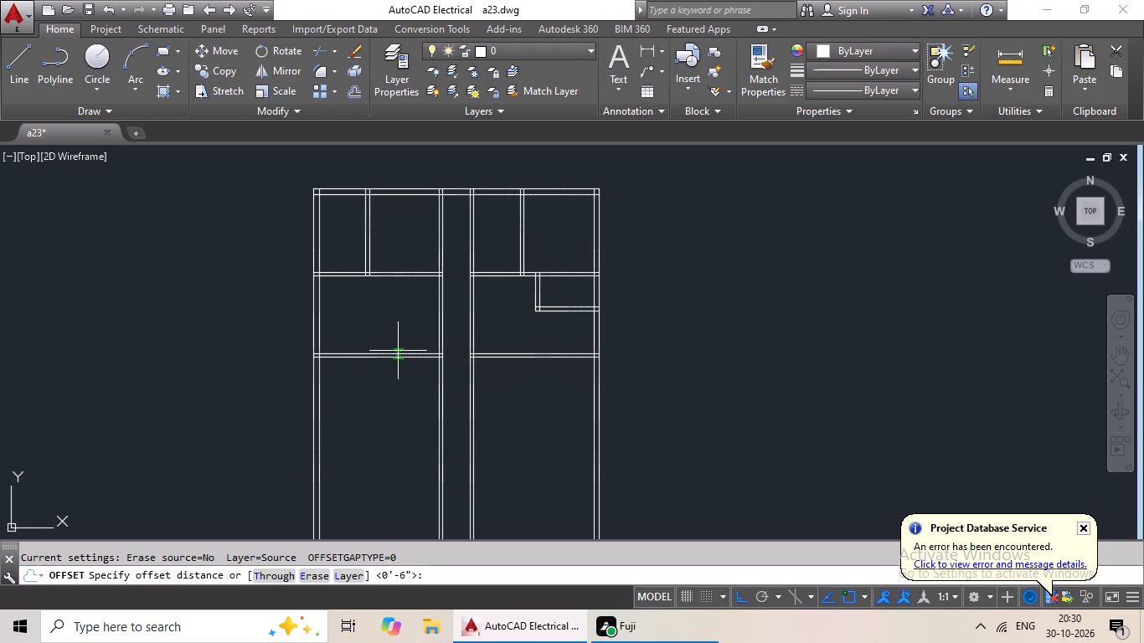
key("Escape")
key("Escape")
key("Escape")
Offset the room-side line of the left wing's passage wall 7' to the left, into the rooms.
key("o")
key("Return")
type("7'")
key("Return")
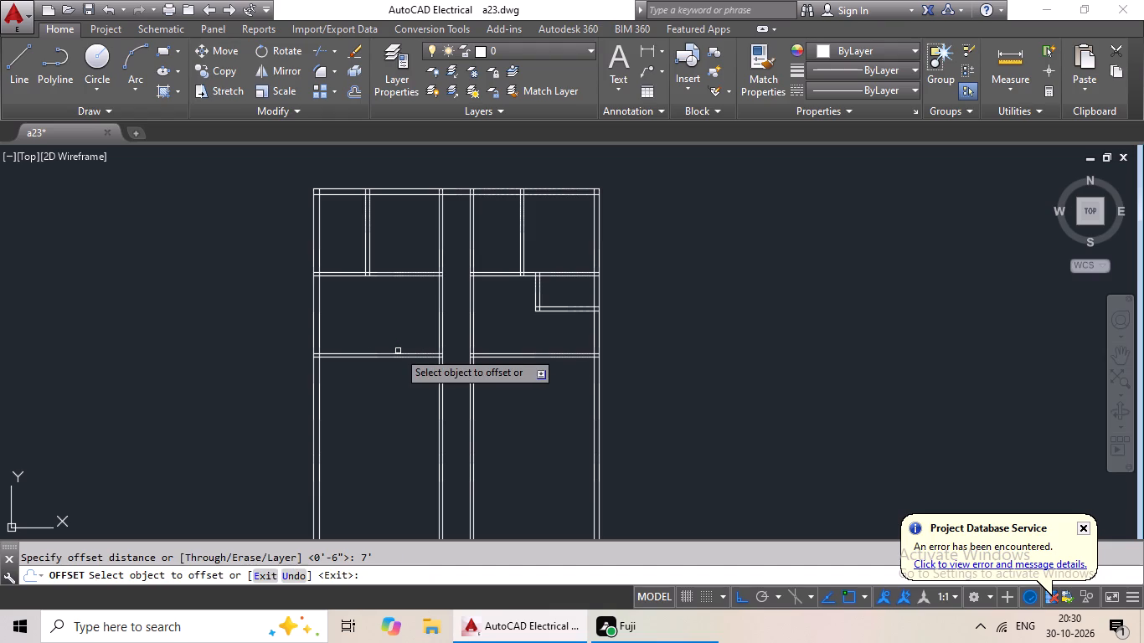
scroll(440, 286, "up", 3)
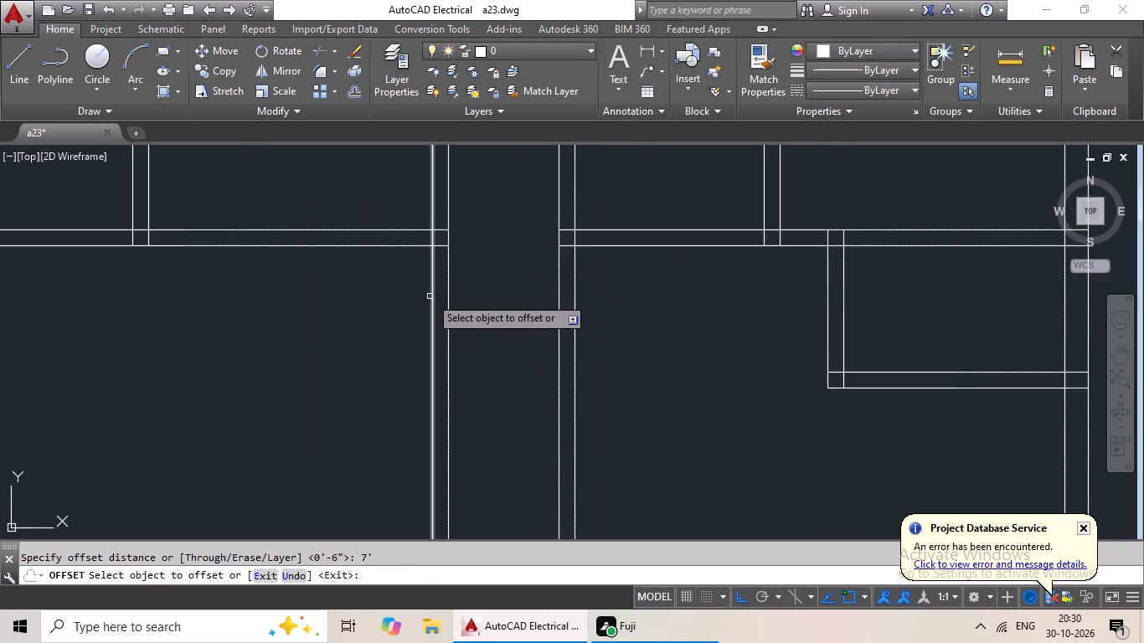
left_click_drag(430, 296, 358, 315)
left_click_drag(431, 291, 423, 292)
scroll(300, 327, "down", 3)
middle_click_drag(300, 327, 358, 315)
left_click(356, 327)
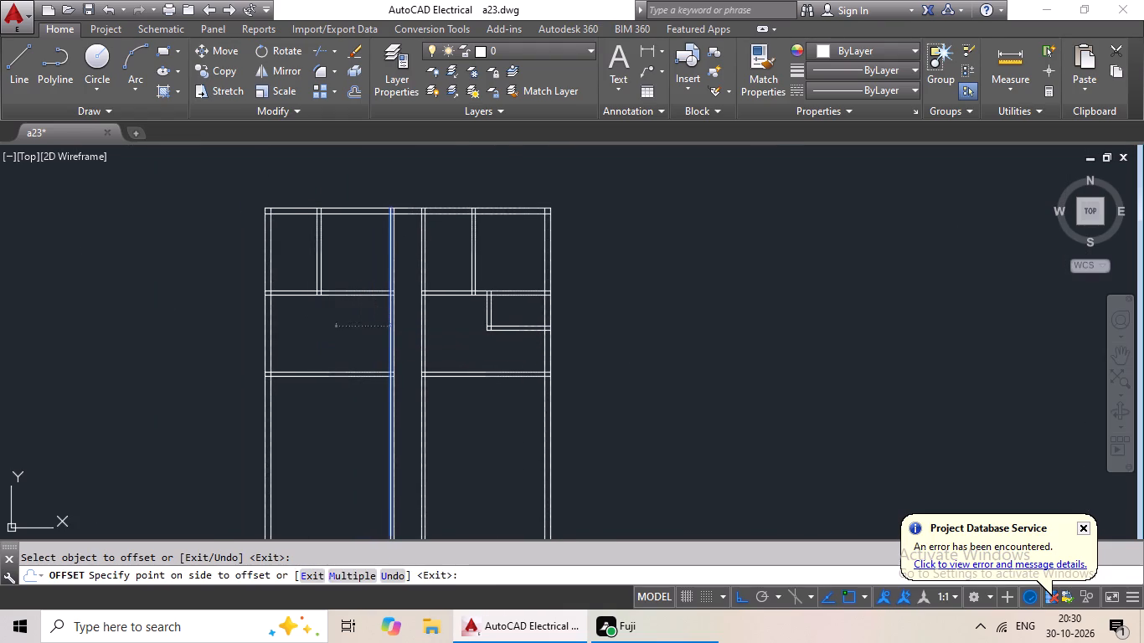
key("Escape")
key("Escape")
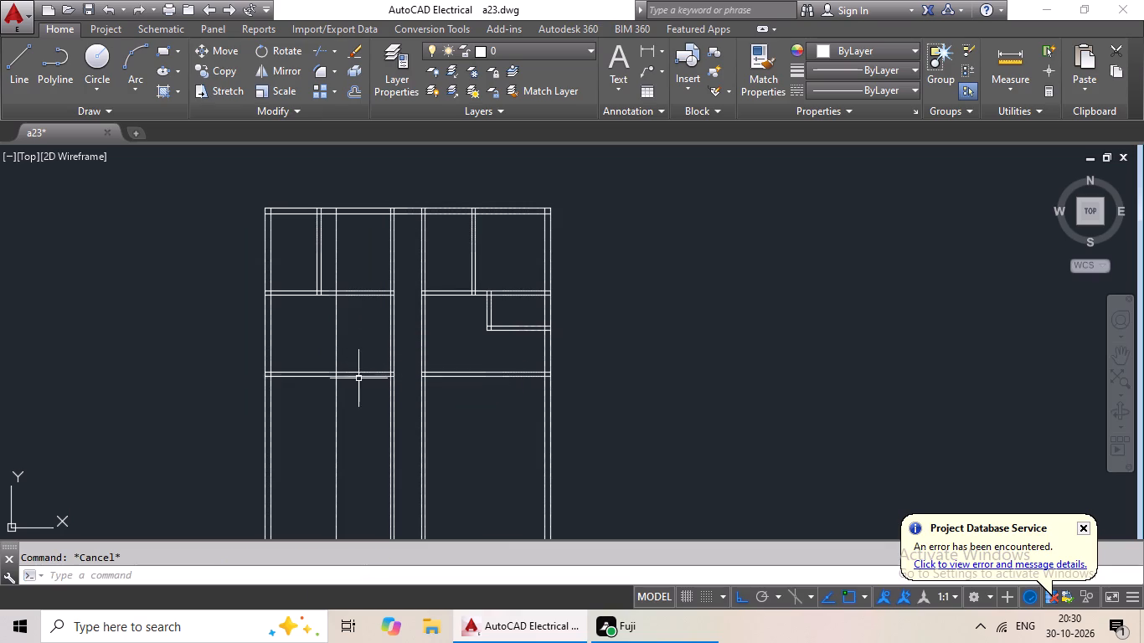
Offset the left wing's new vertical line 6" to the left to form its wall thickness.
scroll(326, 311, "up", 5)
scroll(446, 308, "down", 3)
middle_click_drag(469, 303, 419, 349)
key("Escape")
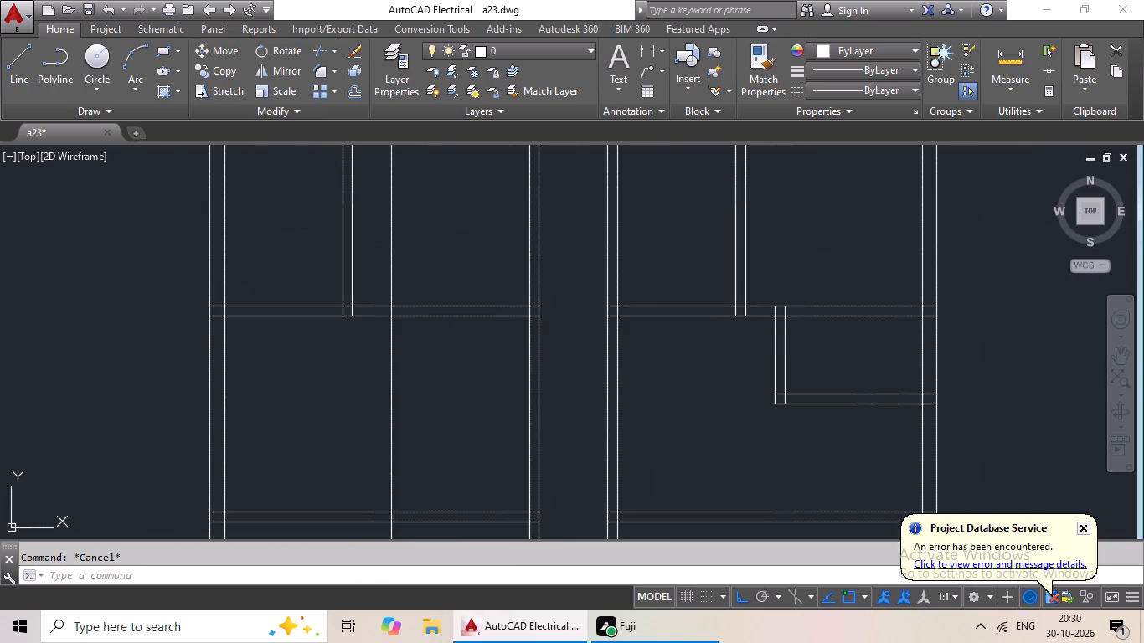
key("o")
key("Return")
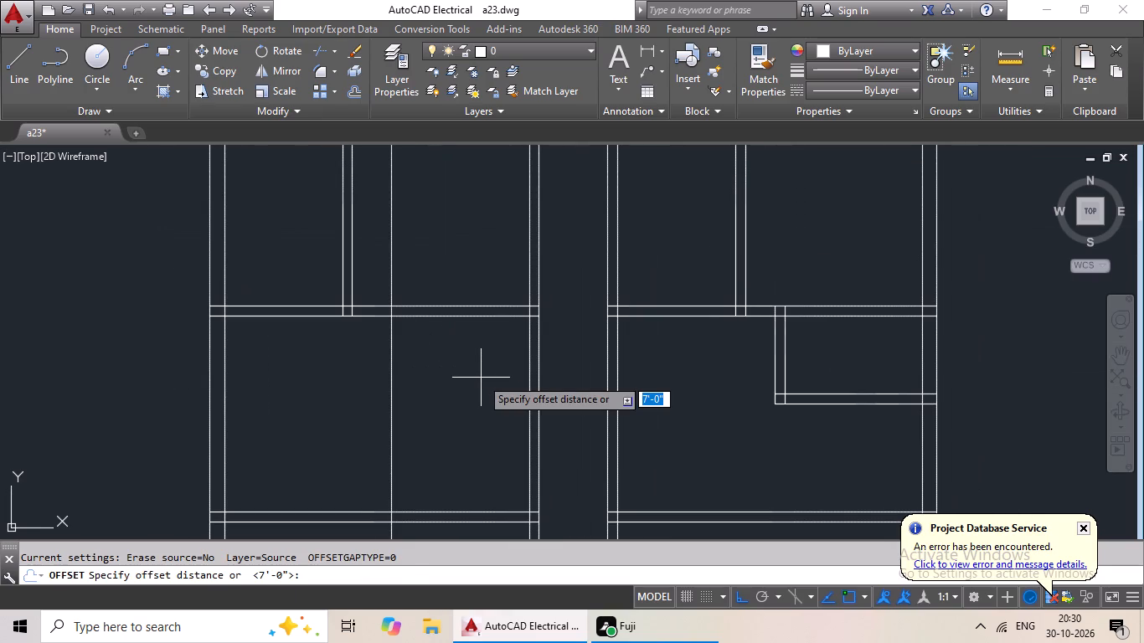
type("6\"")
key("Return")
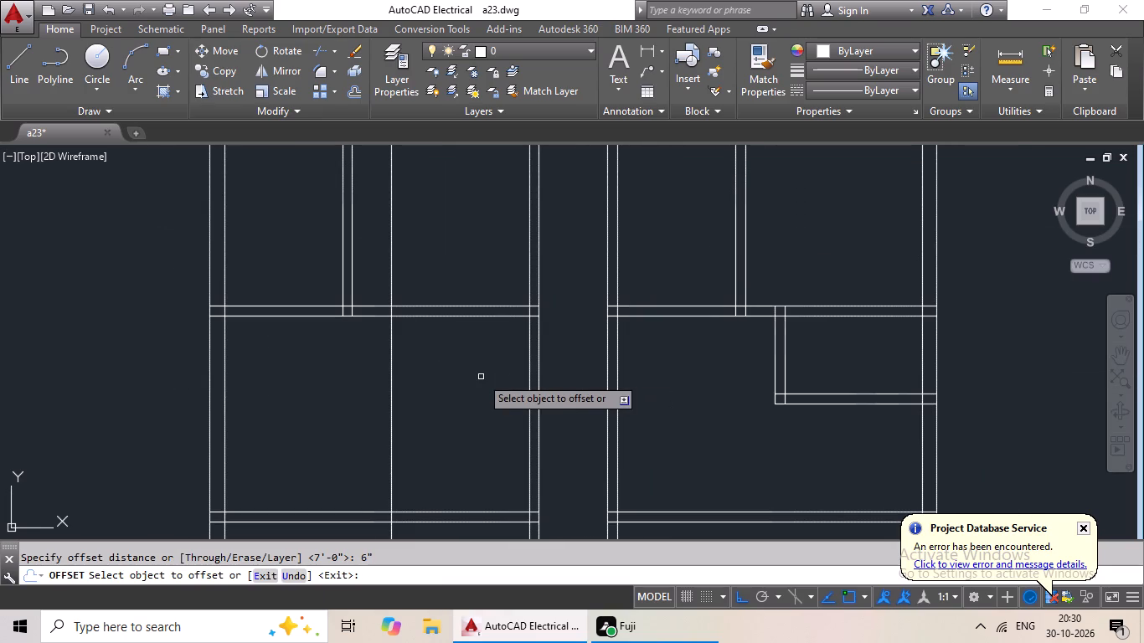
left_click_drag(392, 373, 373, 387)
left_click(344, 399)
scroll(415, 378, "down", 3)
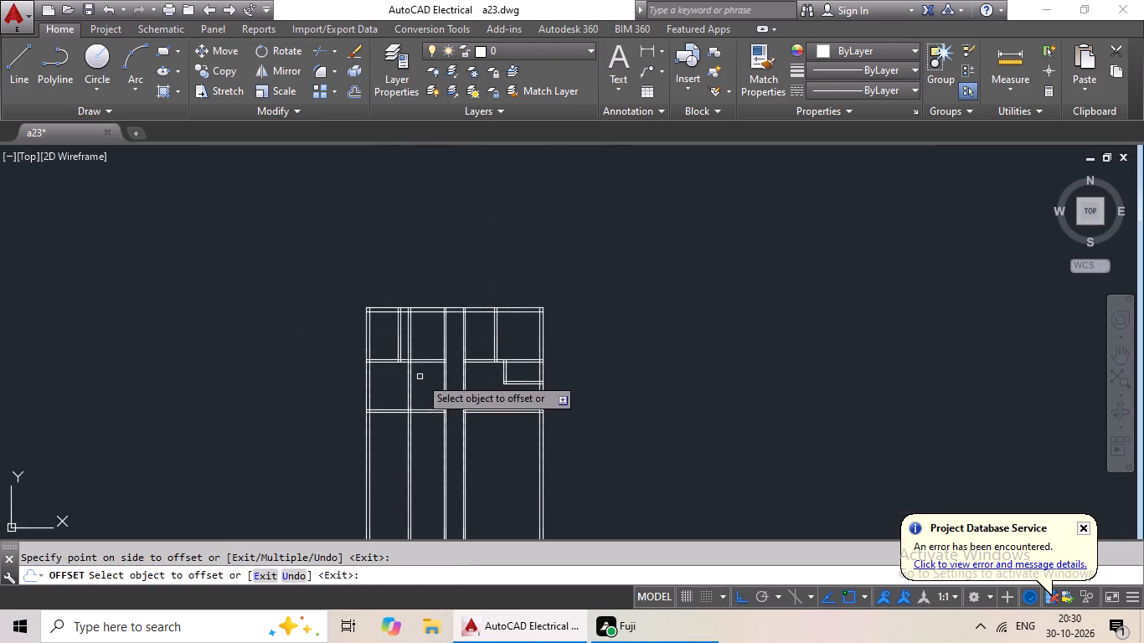
middle_click_drag(420, 378, 400, 432)
key("Escape")
key("Escape")
key("Escape")
Trim both new vertical lines between the left wing's top outer wall and first horizontal partition, undoing and repeating the first trim.
key("t")
type("r")
key("space")
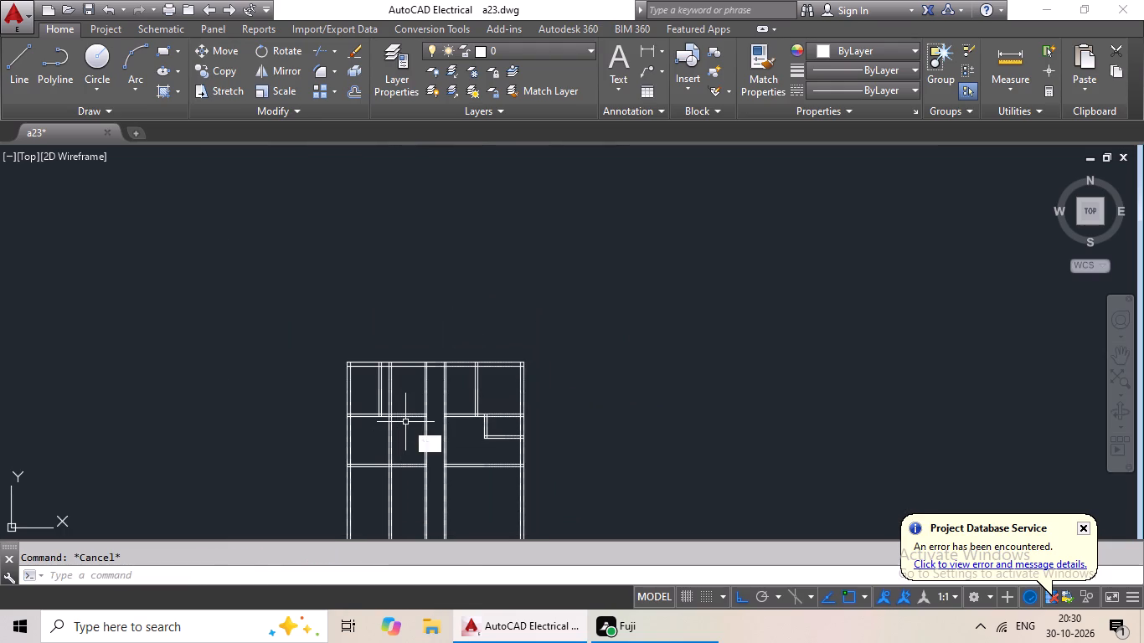
key("space")
scroll(388, 388, "up", 4)
left_click_drag(440, 384, 374, 434)
scroll(479, 366, "down", 3)
middle_click_drag(474, 378, 475, 358)
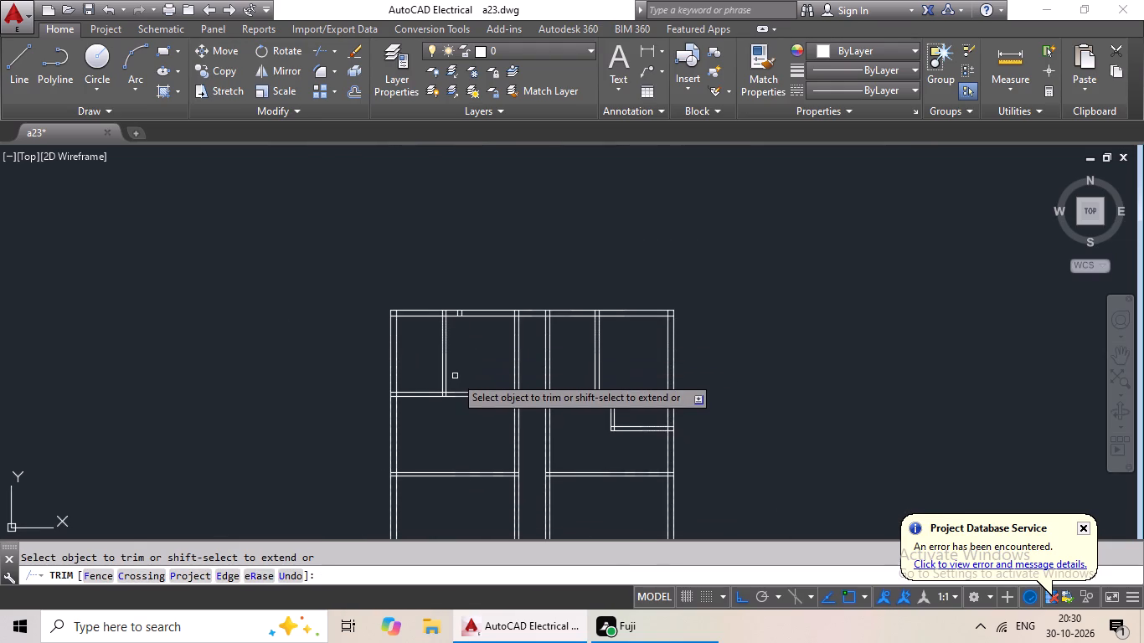
key("ctrl+z")
scroll(383, 405, "up", 4)
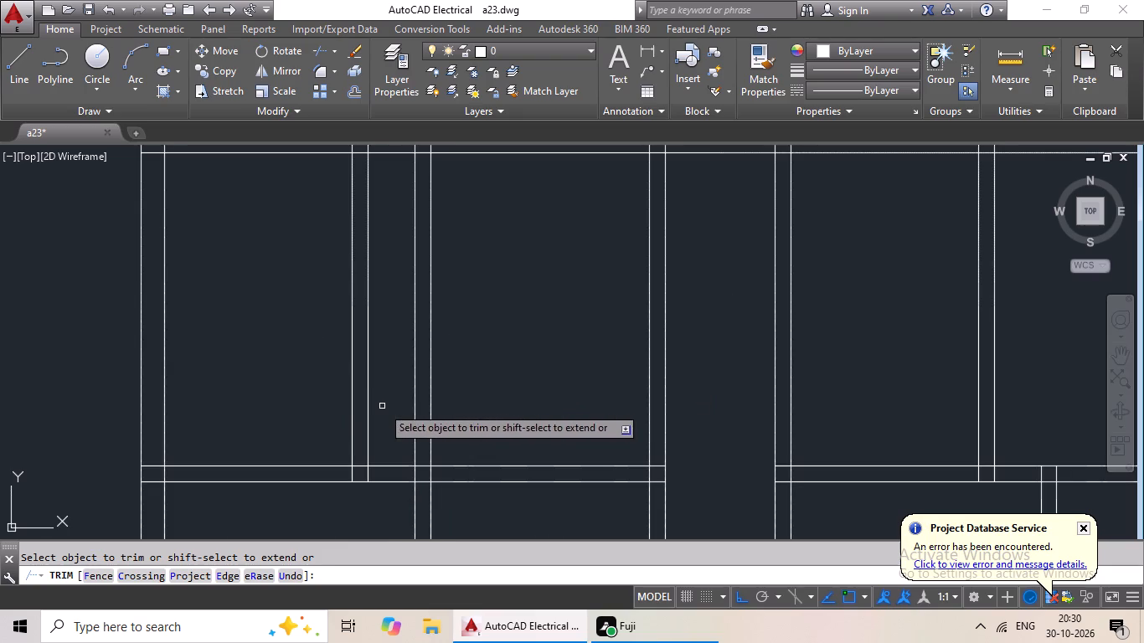
left_click_drag(488, 380, 394, 426)
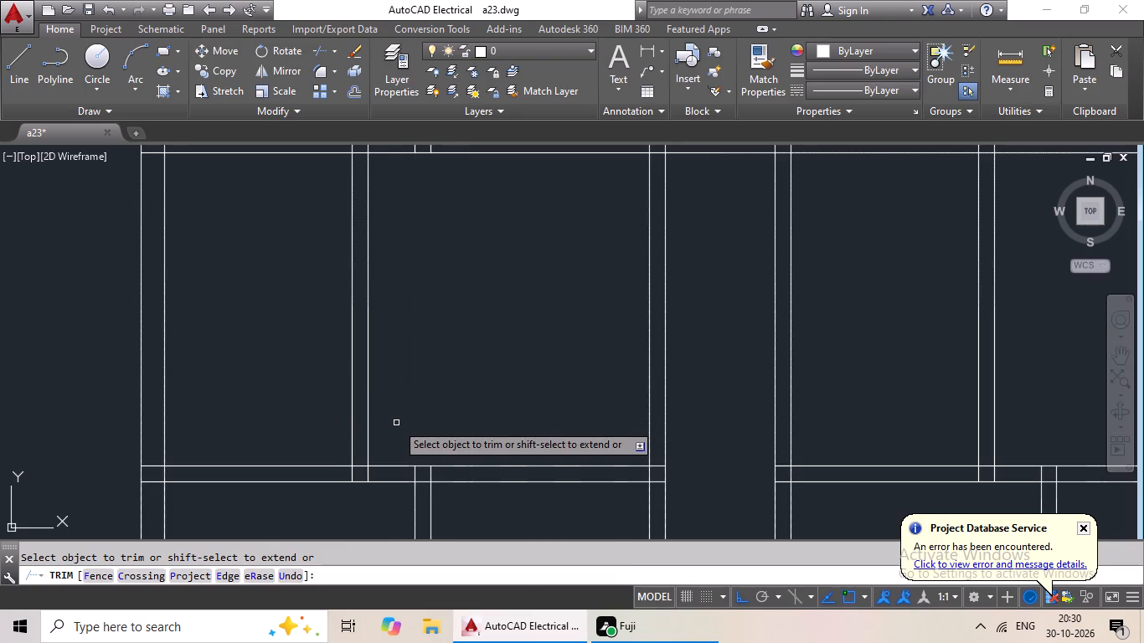
Trim both new vertical lines below the left wing's second horizontal partition.
scroll(435, 385, "down", 1)
middle_click_drag(466, 362, 461, 250)
scroll(435, 384, "down", 3)
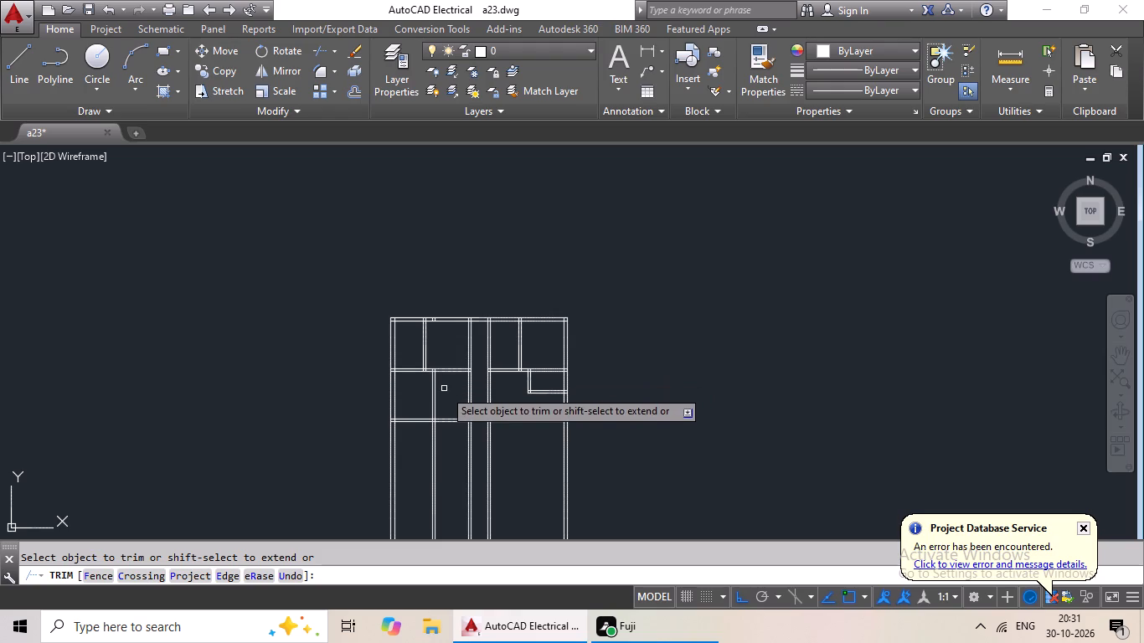
scroll(429, 464, "up", 2)
left_click_drag(472, 376, 422, 439)
middle_click_drag(476, 266, 444, 343)
key("Escape")
key("Escape")
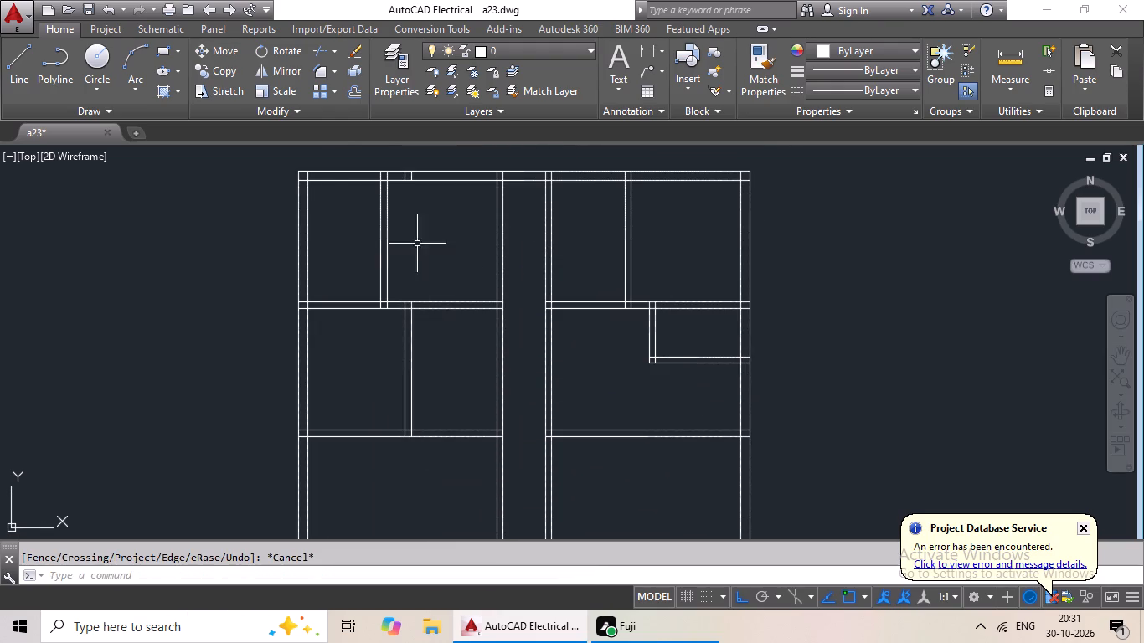
Delete the two leftover vertical stubs between the lines of the left wing's top outer wall.
scroll(390, 167, "up", 4)
scroll(558, 201, "up", 3)
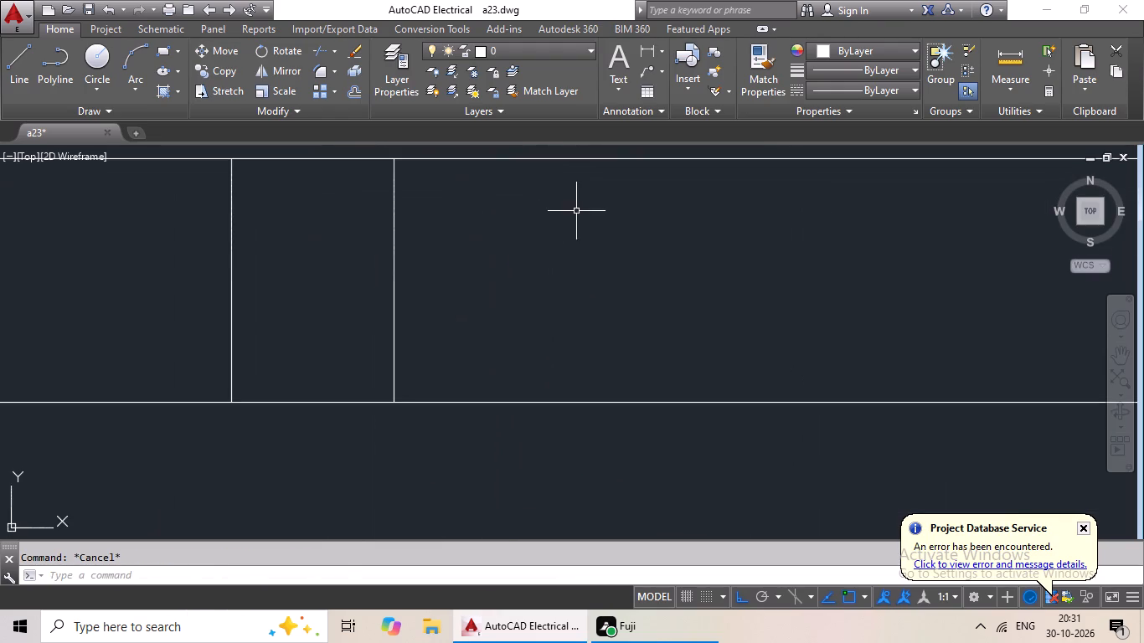
left_click_drag(578, 211, 134, 307)
key("Delete")
Offset the lower line of the left wing's first horizontal partition 4' downward.
scroll(198, 263, "down", 8)
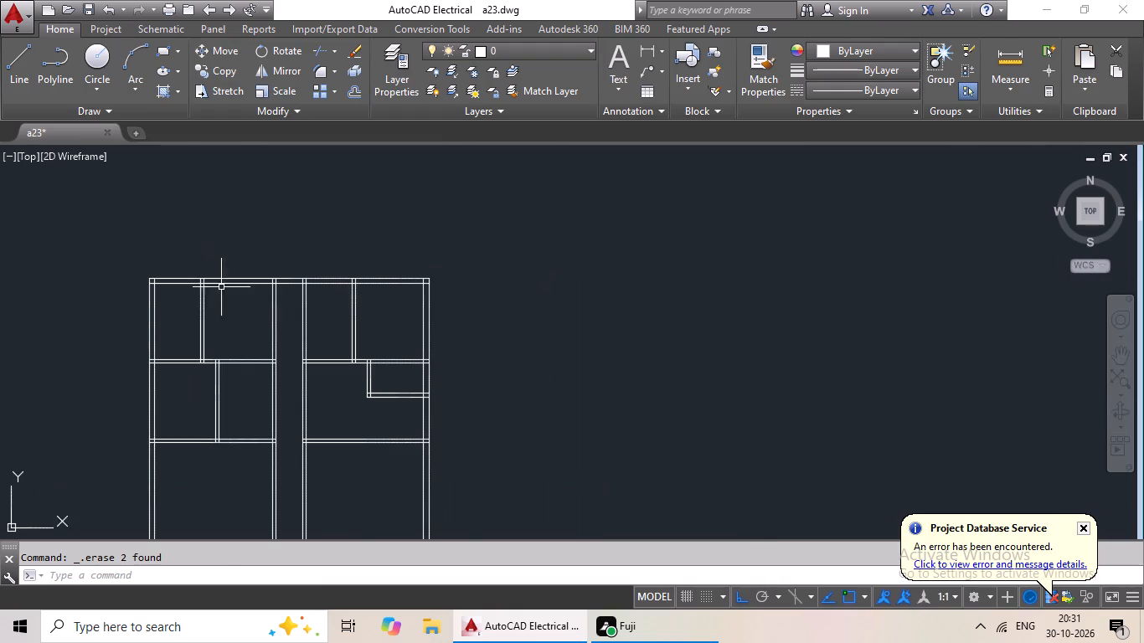
middle_click_drag(243, 306, 298, 154)
middle_click_drag(317, 342, 293, 363)
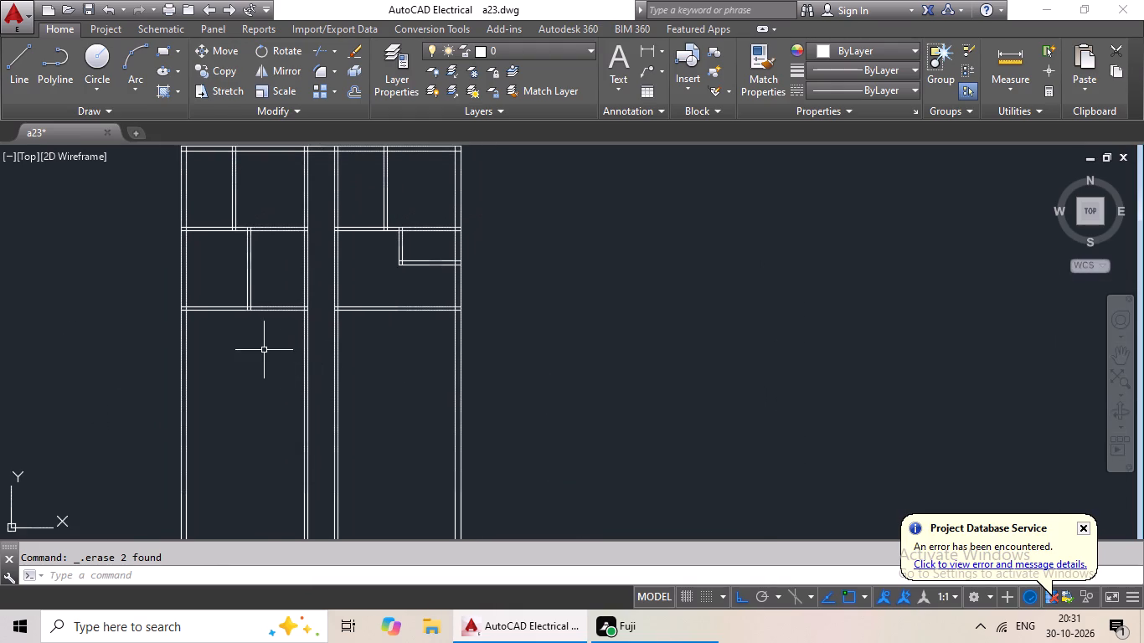
middle_click_drag(262, 353, 238, 419)
scroll(236, 389, "up", 4)
middle_click_drag(240, 398, 322, 582)
scroll(359, 523, "down", 1)
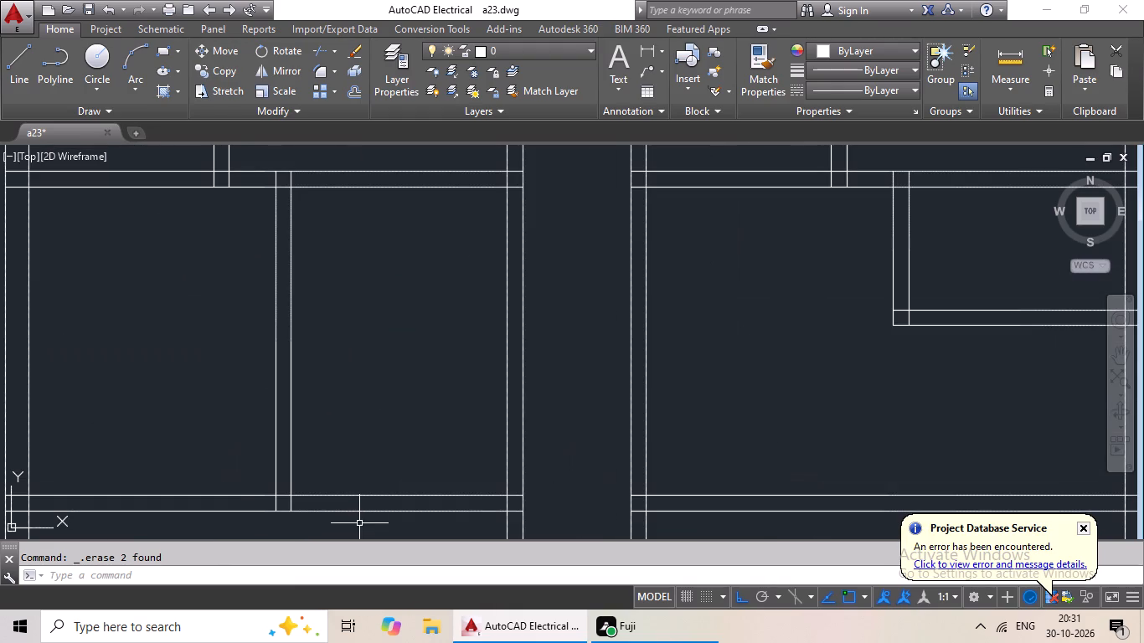
key("Escape")
key("Escape")
key("Escape")
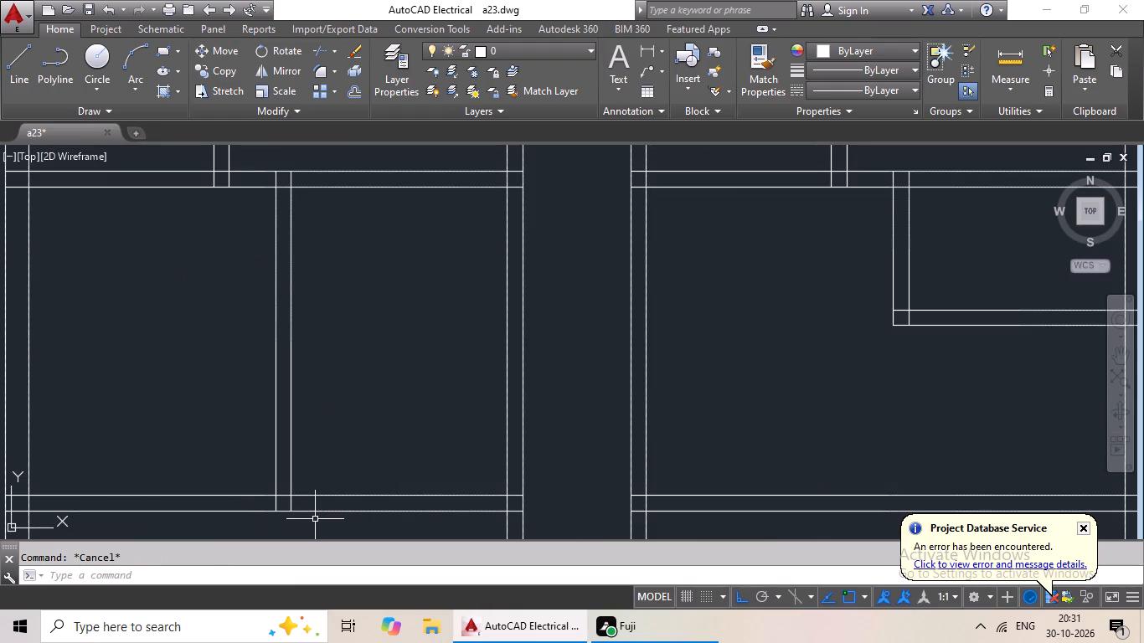
key("o")
key("Return")
type("4'")
key("Return")
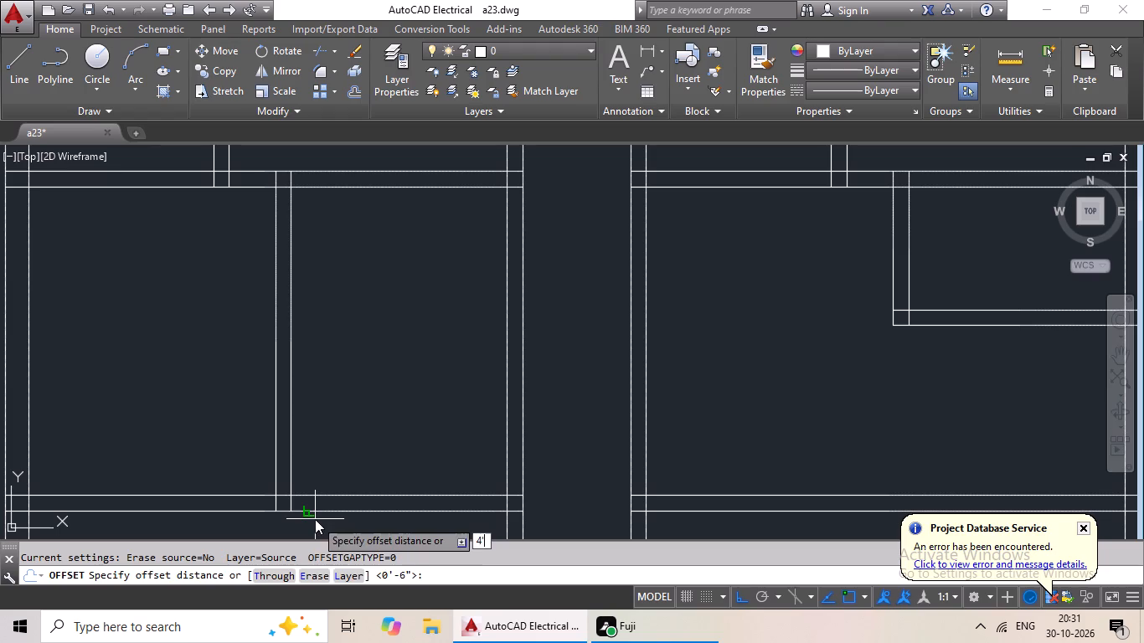
left_click(434, 190)
left_click(426, 188)
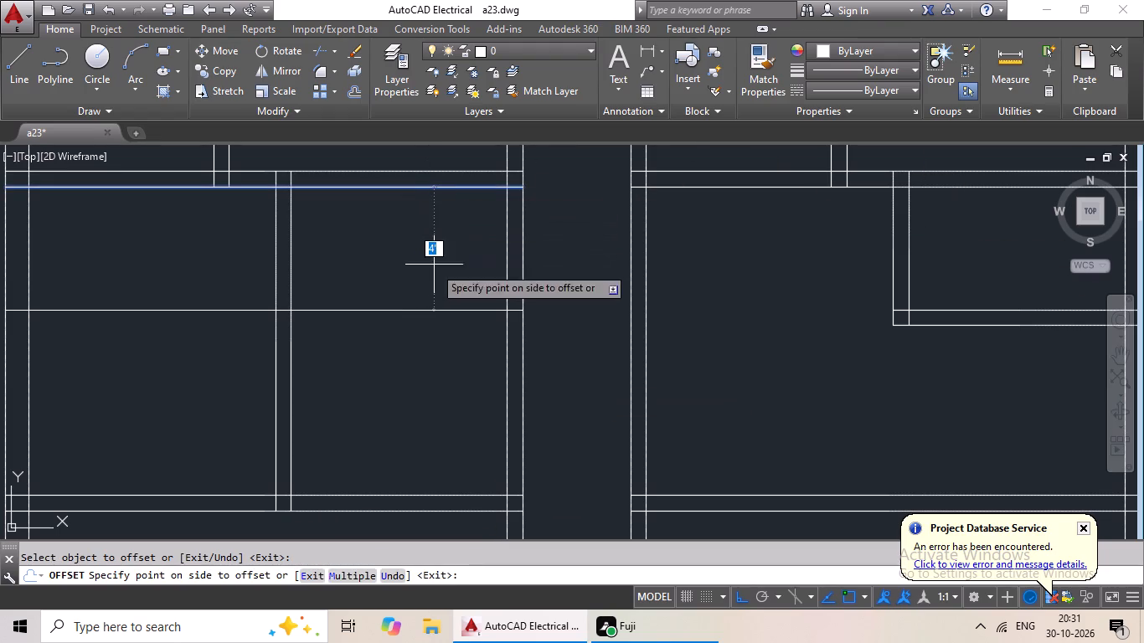
left_click(412, 345)
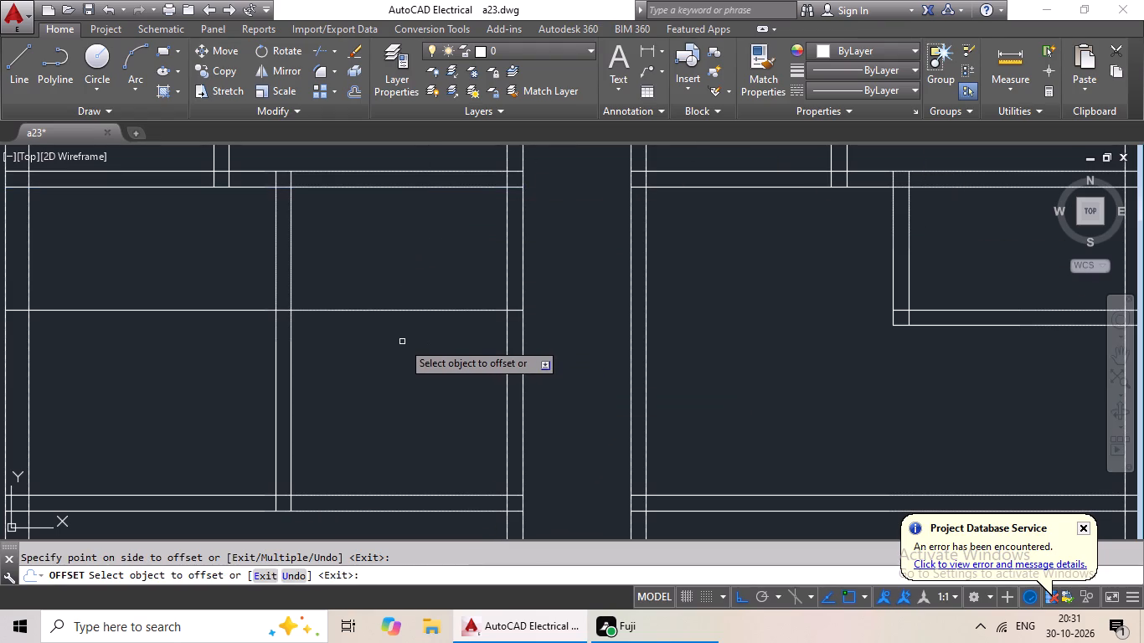
middle_click_drag(399, 346, 502, 342)
key("Escape")
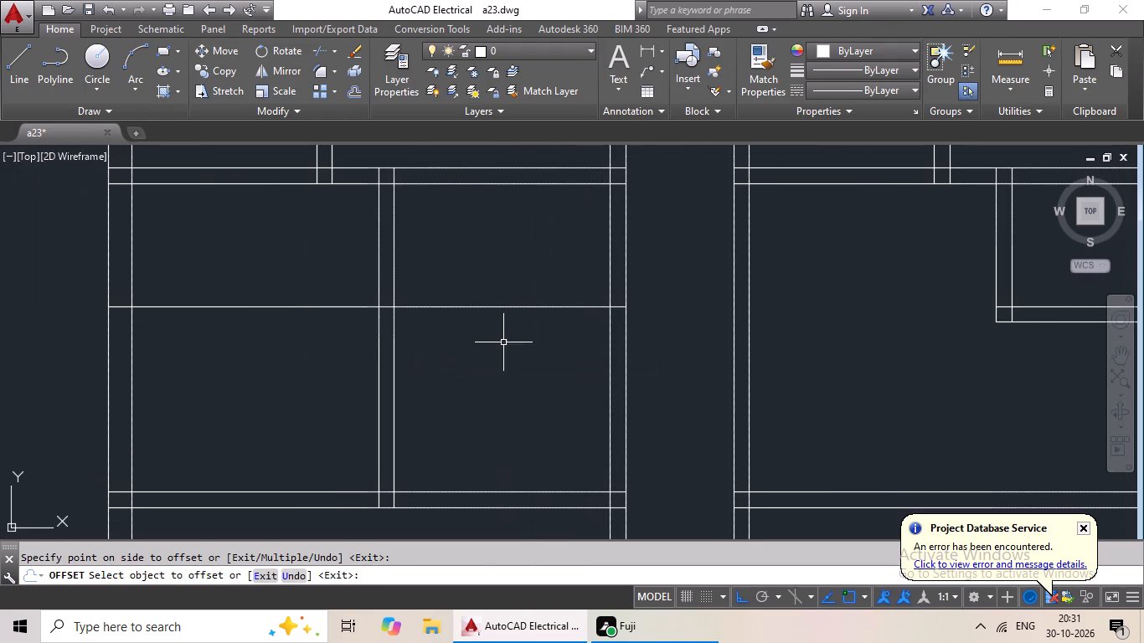
key("Escape")
key("Escape")
Offset the left wing's new horizontal line 6" downward to form its wall thickness.
key("o")
key("Return")
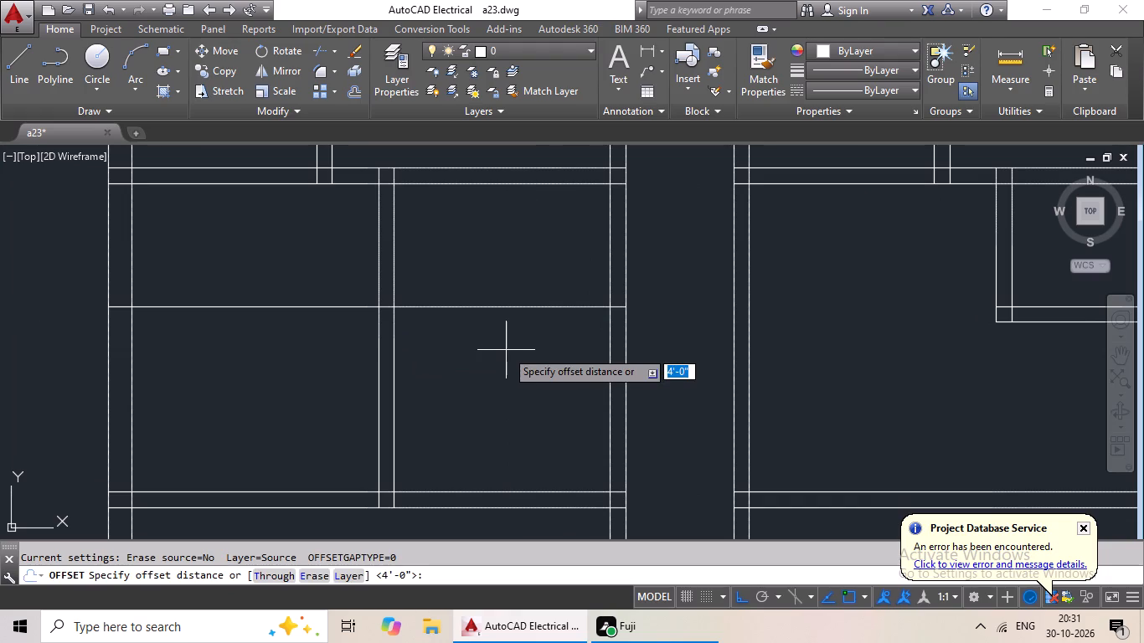
key("6")
key("shift+quotedbl")
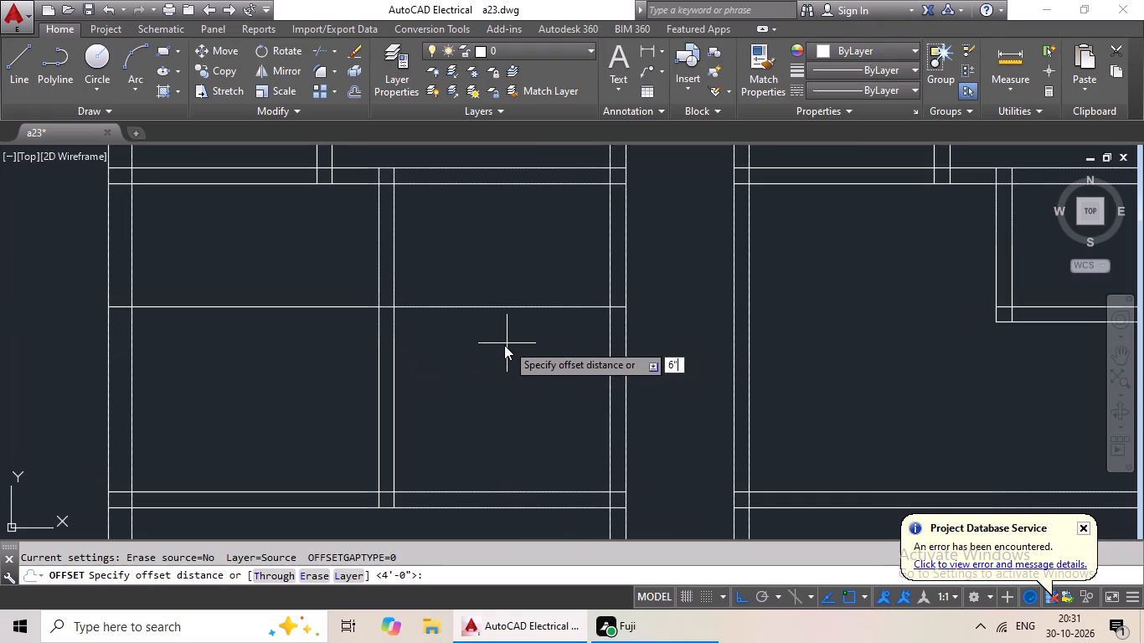
key("Return")
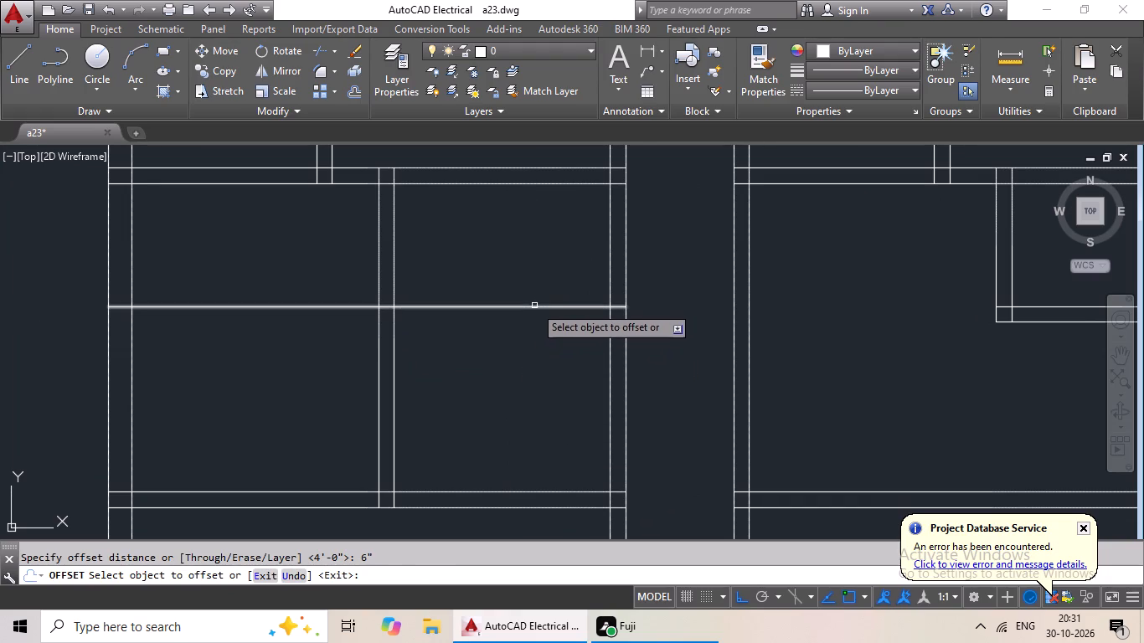
left_click_drag(534, 306, 532, 314)
left_click(526, 327)
key("Escape")
key("Escape")
key("Escape")
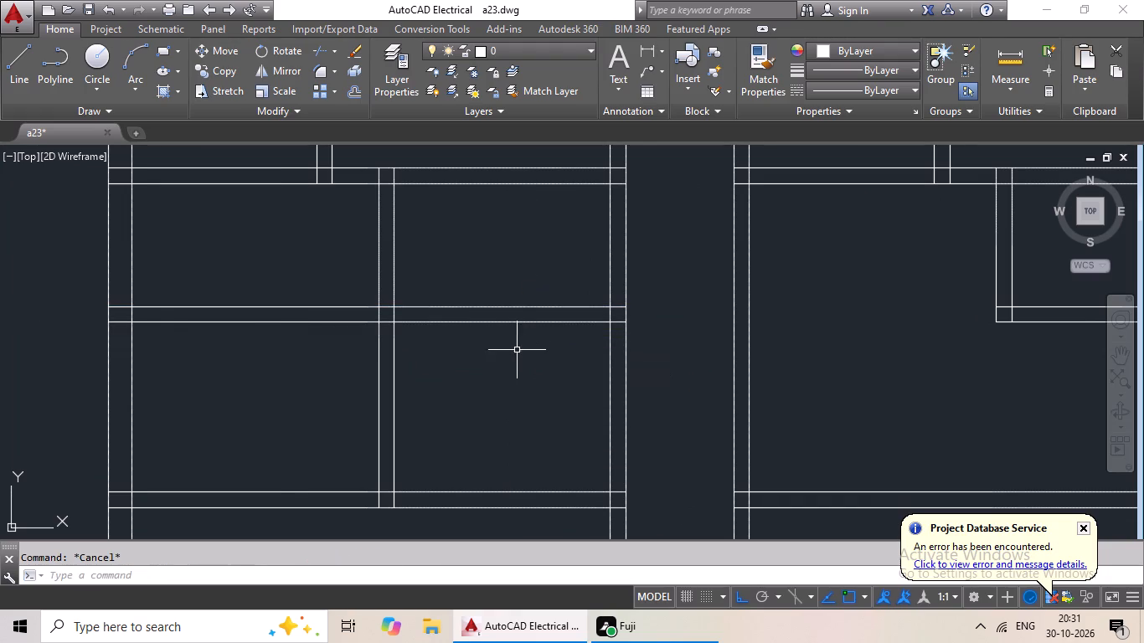
Trim both new horizontal wall lines on the outer-wall side of the left wing's lower vertical partition.
type("tr")
key("space")
key("space")
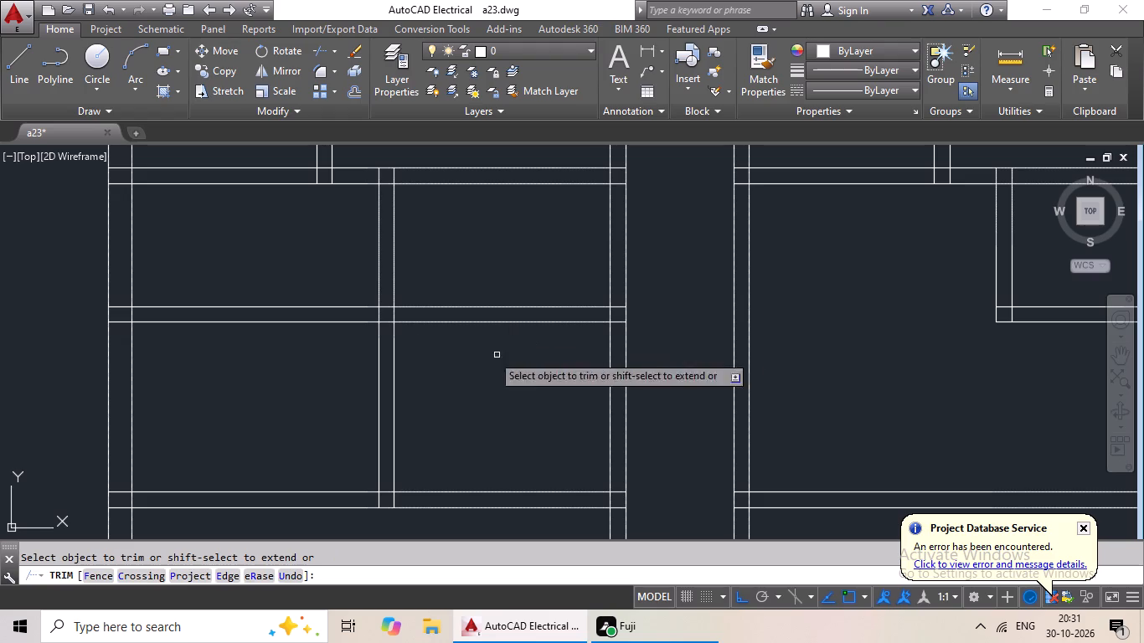
scroll(327, 316, "up", 2)
left_click_drag(347, 280, 317, 418)
left_click_drag(317, 418, 324, 413)
scroll(363, 395, "down", 4)
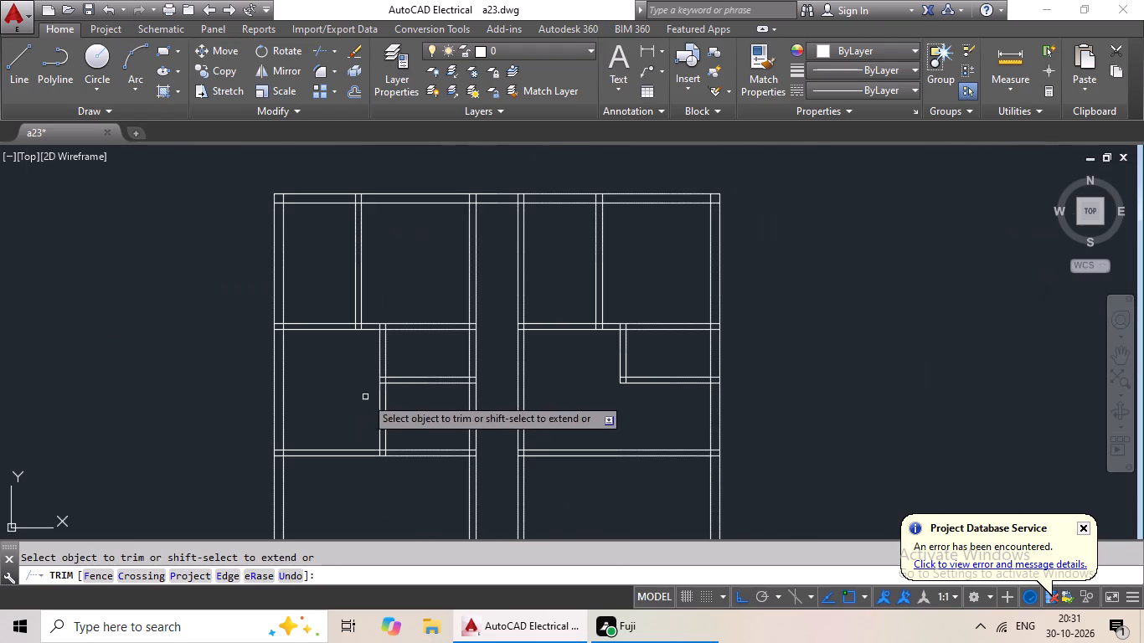
Trim both lines of the left wing's lower vertical partition between the small room's lower wall and the second horizontal partition.
middle_click_drag(405, 409, 441, 340)
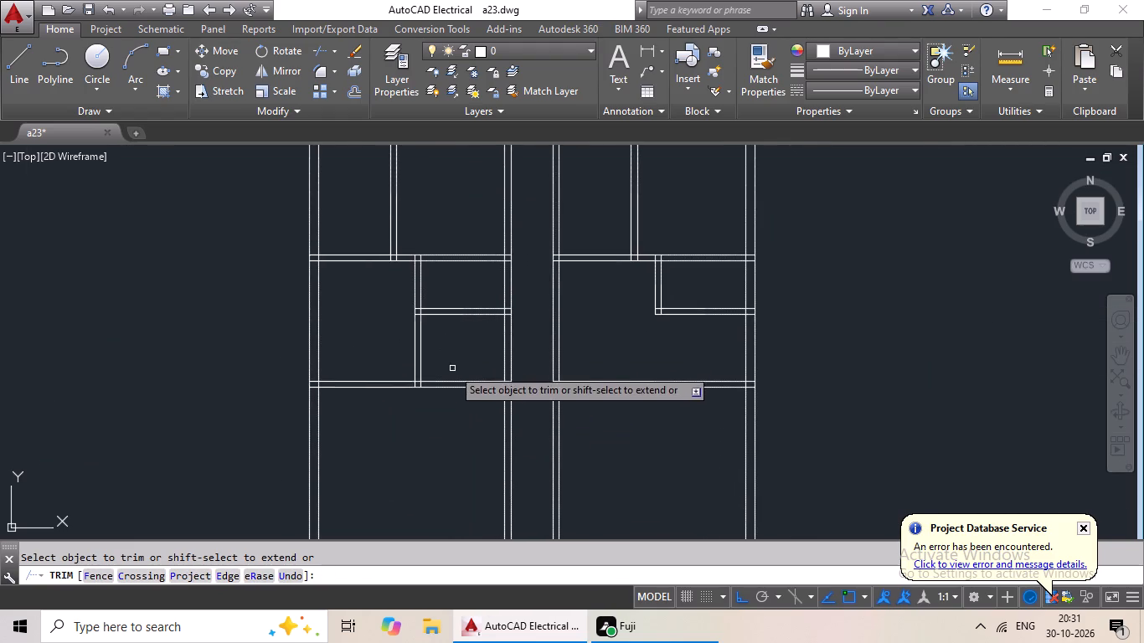
scroll(446, 344, "up", 1)
left_click_drag(449, 334, 347, 363)
left_click(347, 363)
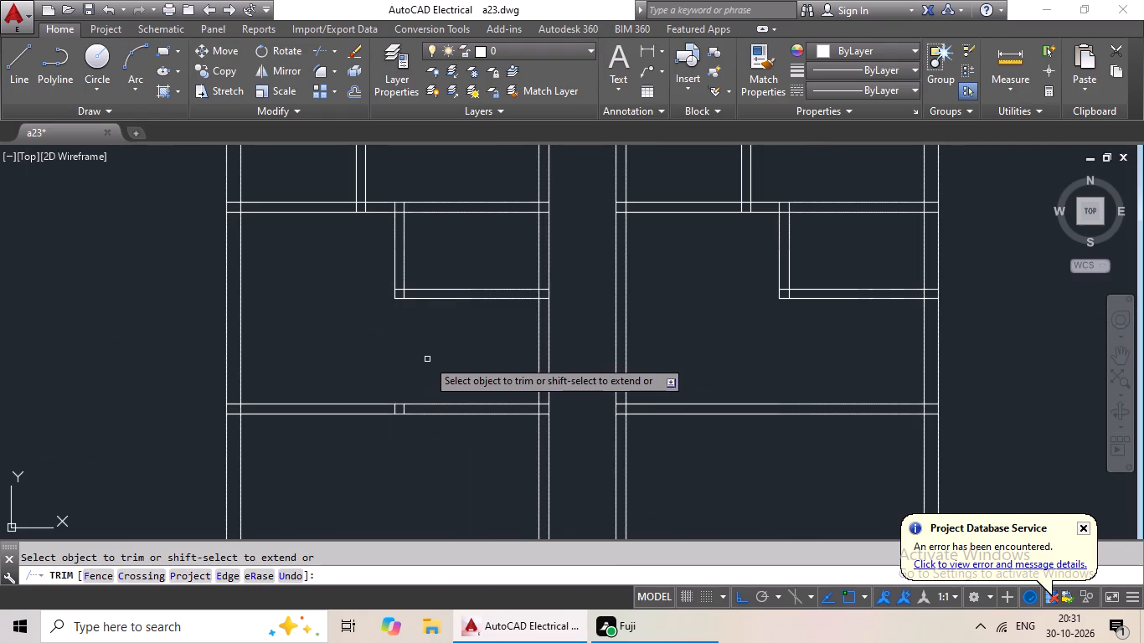
key("Escape")
key("Escape")
Delete the two leftover vertical stubs between the lines of the left wing's second horizontal partition.
scroll(403, 403, "up", 5)
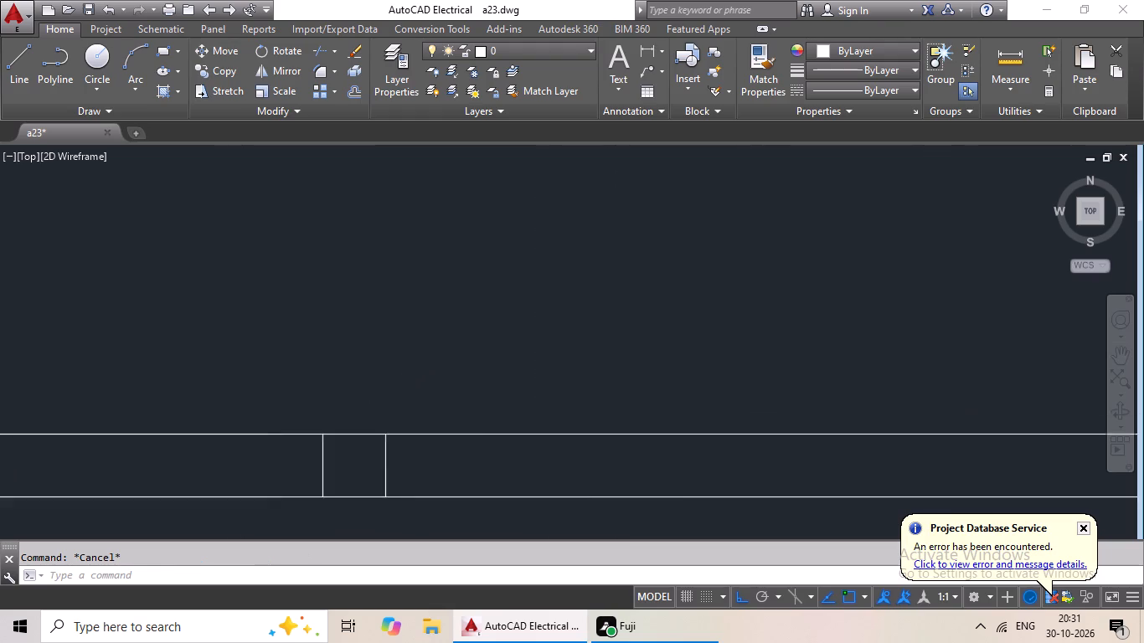
middle_click_drag(409, 418, 499, 202)
left_click_drag(523, 288, 256, 297)
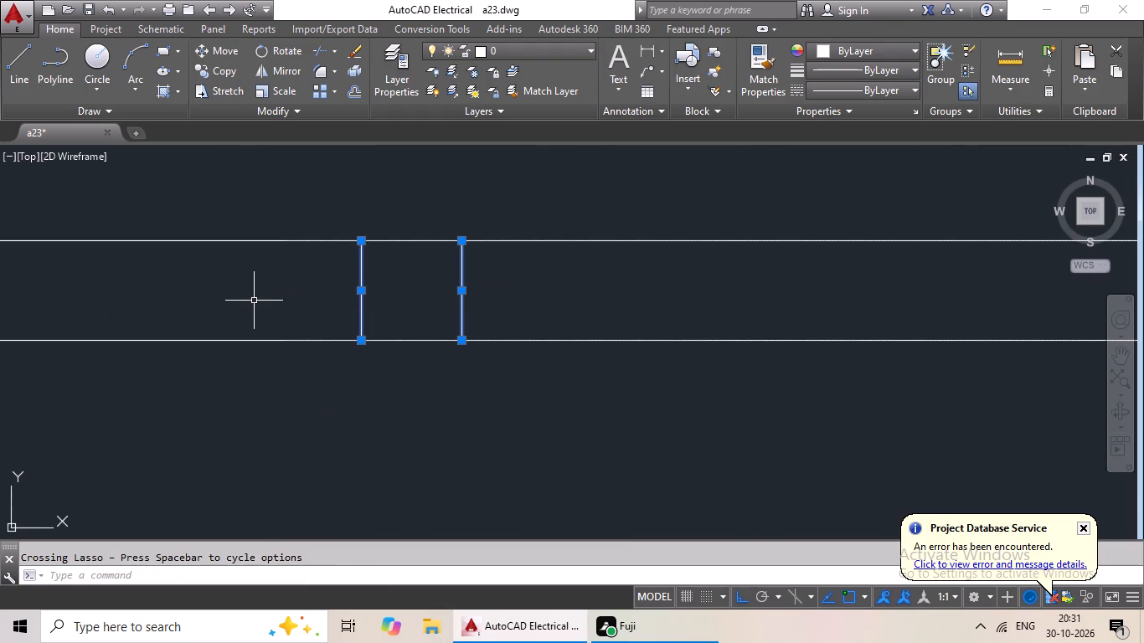
key("Delete")
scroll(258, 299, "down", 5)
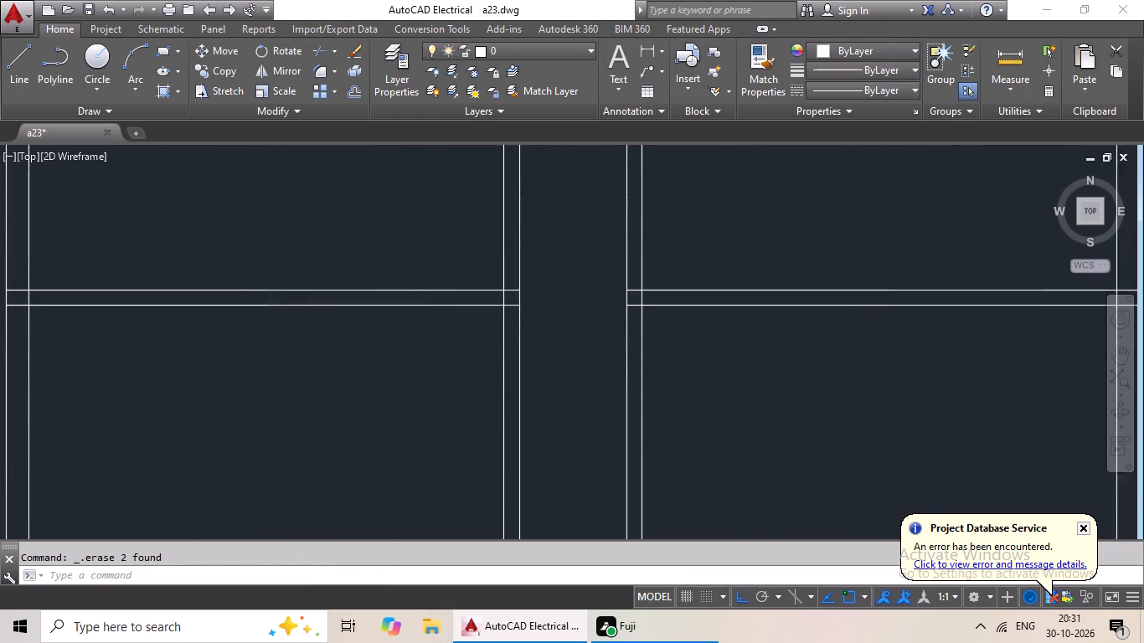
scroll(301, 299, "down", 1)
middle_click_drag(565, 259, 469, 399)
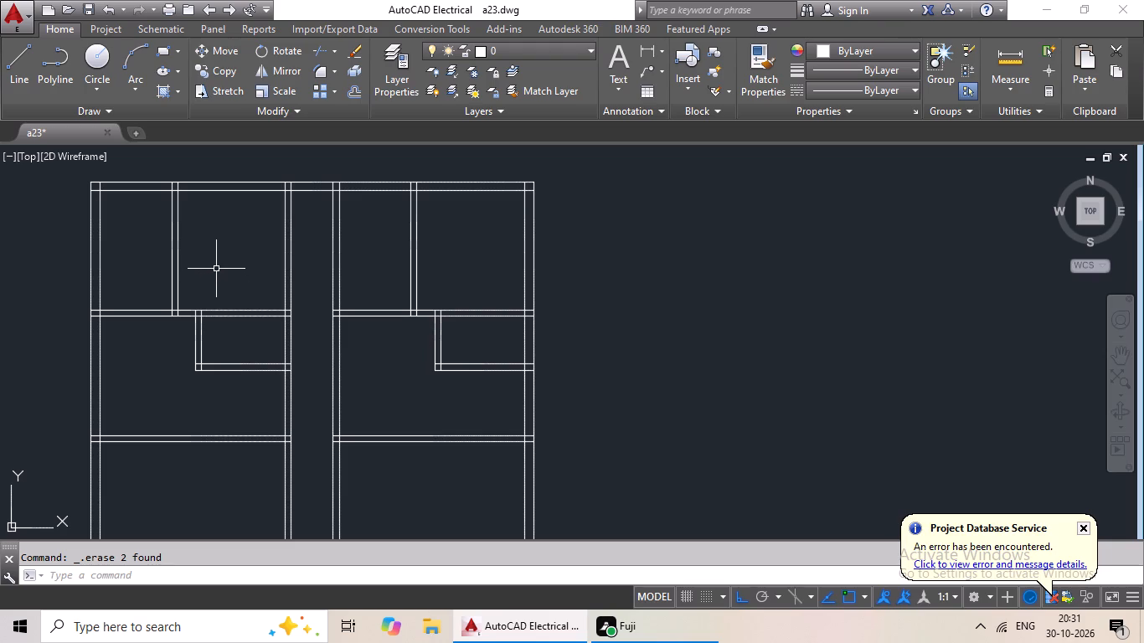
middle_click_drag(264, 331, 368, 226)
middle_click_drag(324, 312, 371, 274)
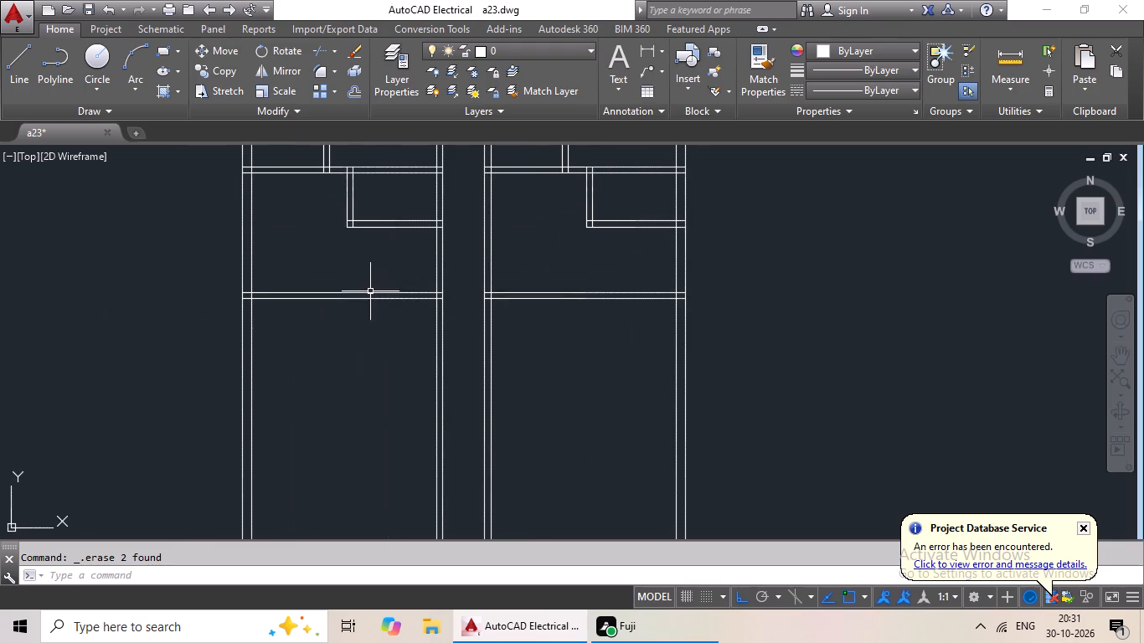
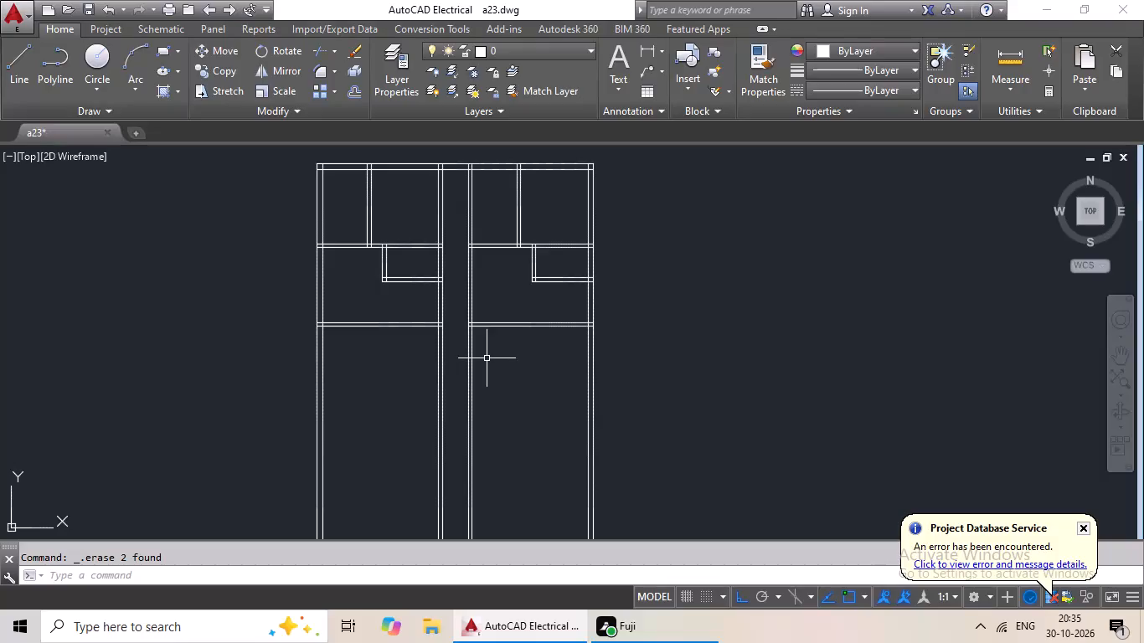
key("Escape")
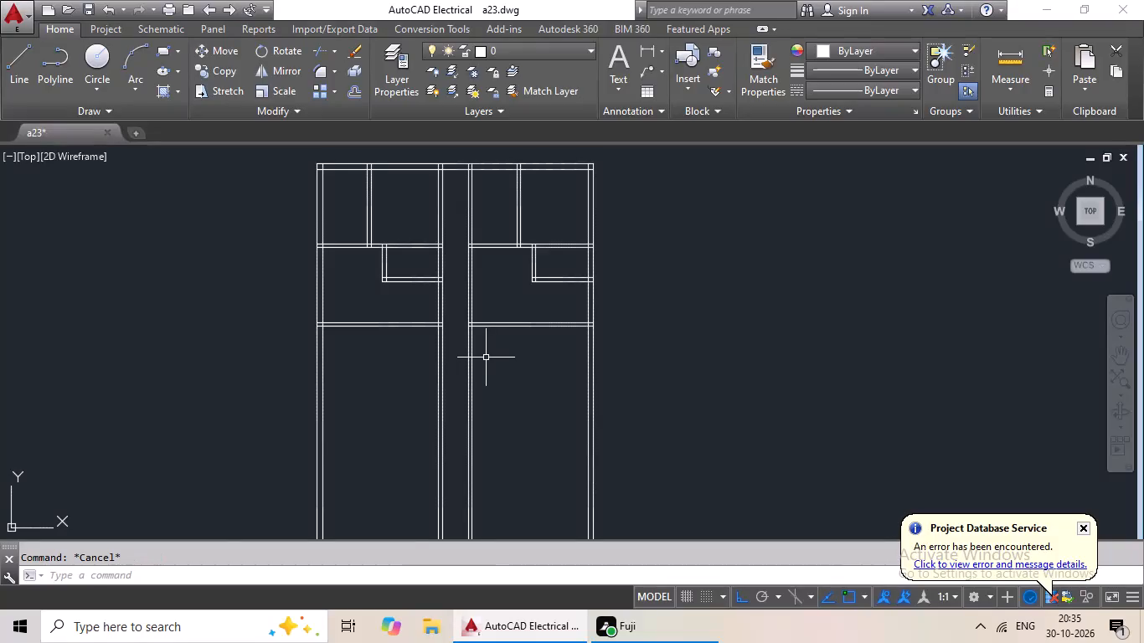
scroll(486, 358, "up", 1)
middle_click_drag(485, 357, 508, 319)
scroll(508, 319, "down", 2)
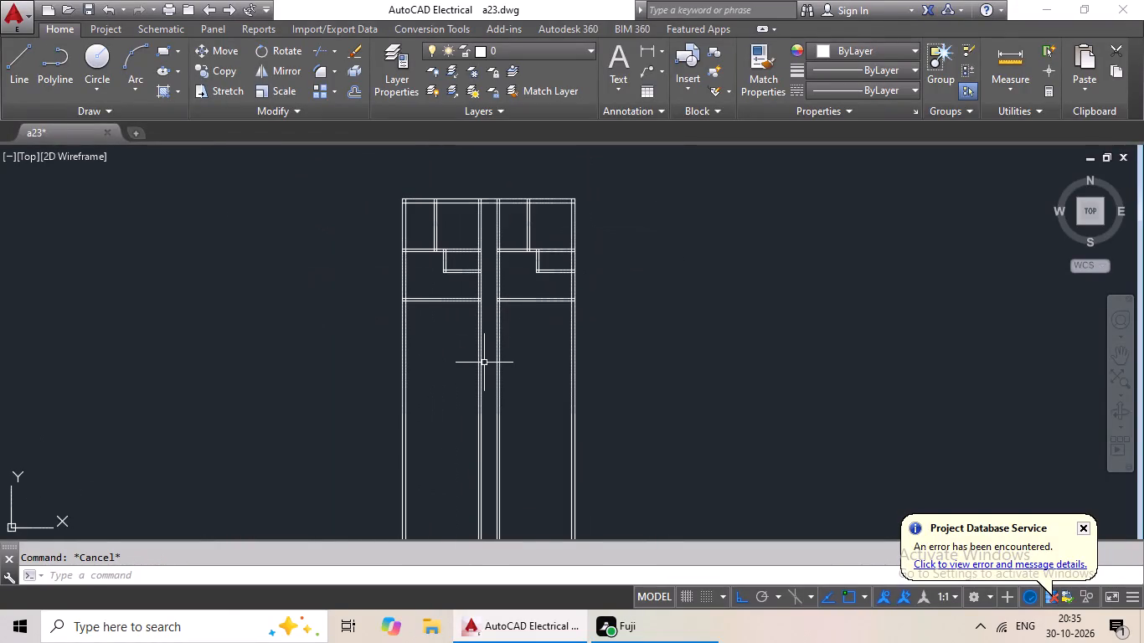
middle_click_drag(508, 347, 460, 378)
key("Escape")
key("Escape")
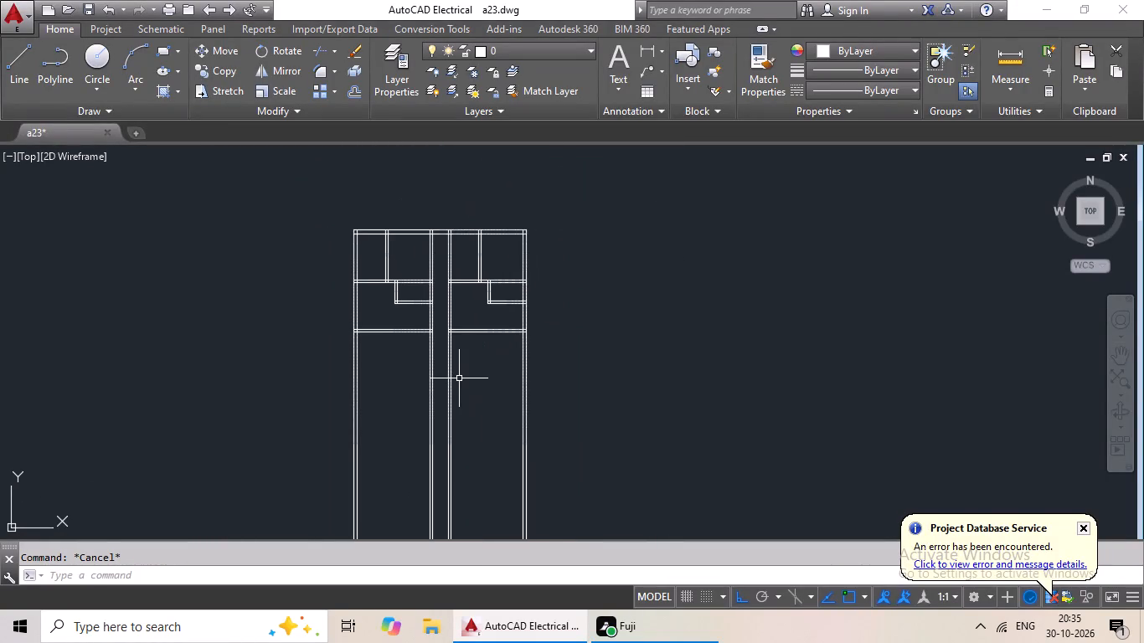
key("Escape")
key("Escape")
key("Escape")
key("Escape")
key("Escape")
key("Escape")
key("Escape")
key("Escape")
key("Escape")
Offset the inner line of the right wing's outer wall 9' inward toward the passage.
key("o")
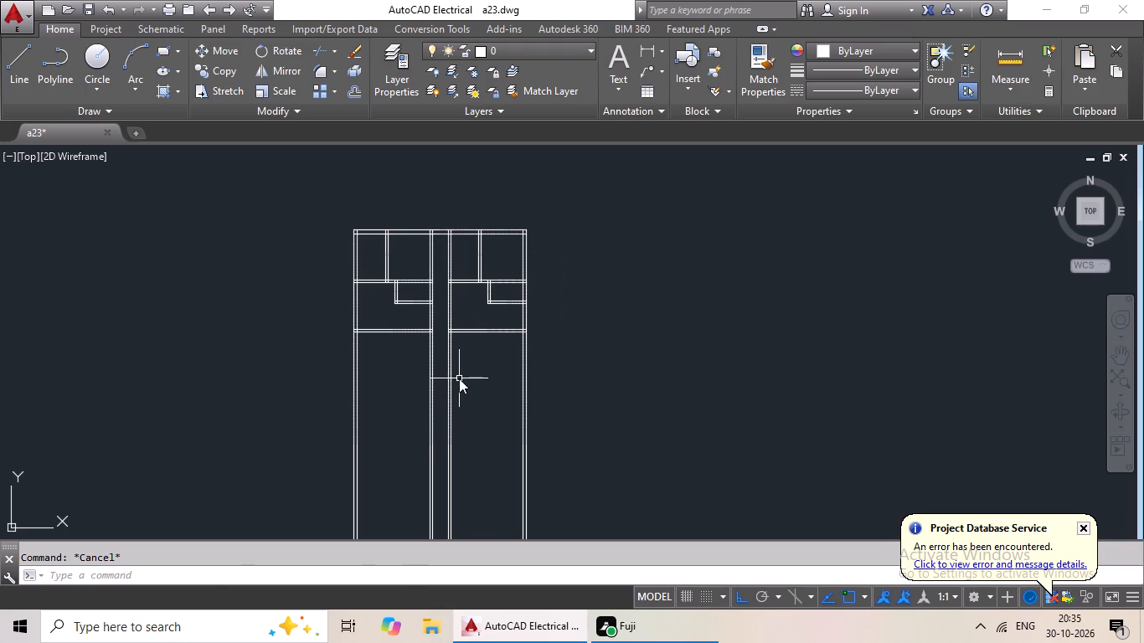
key("Return")
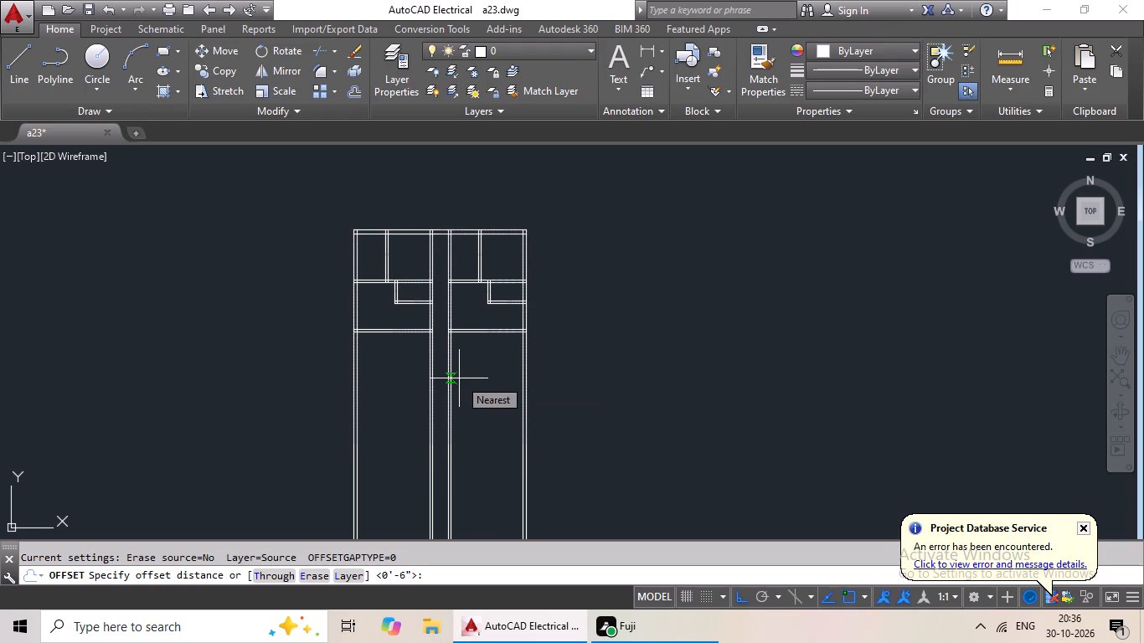
type("9'")
key("Return")
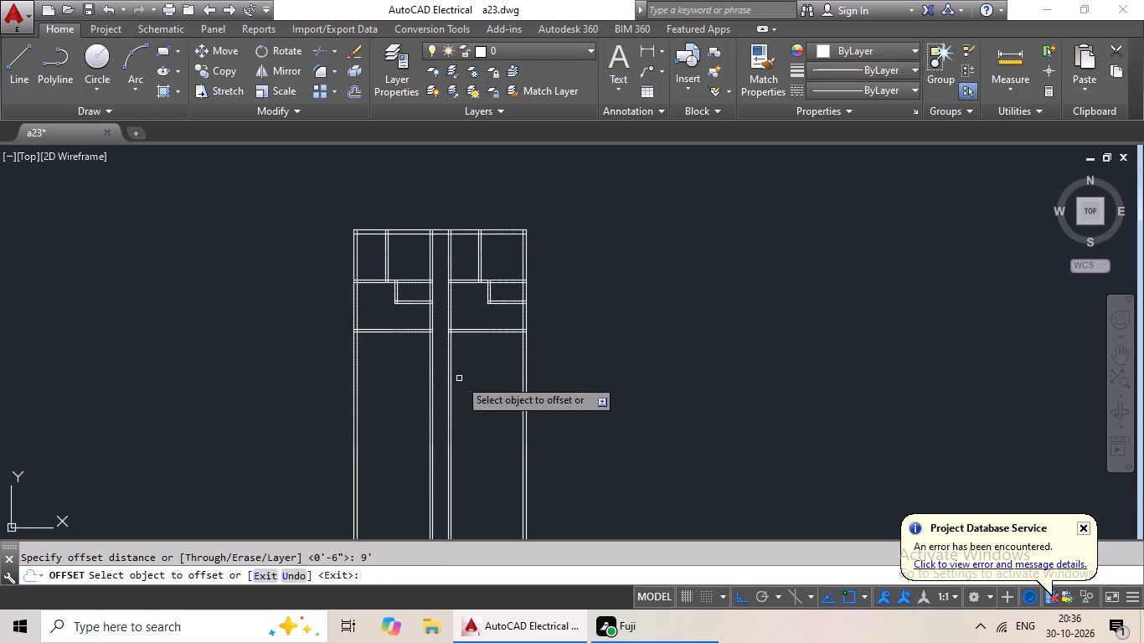
scroll(543, 358, "up", 4)
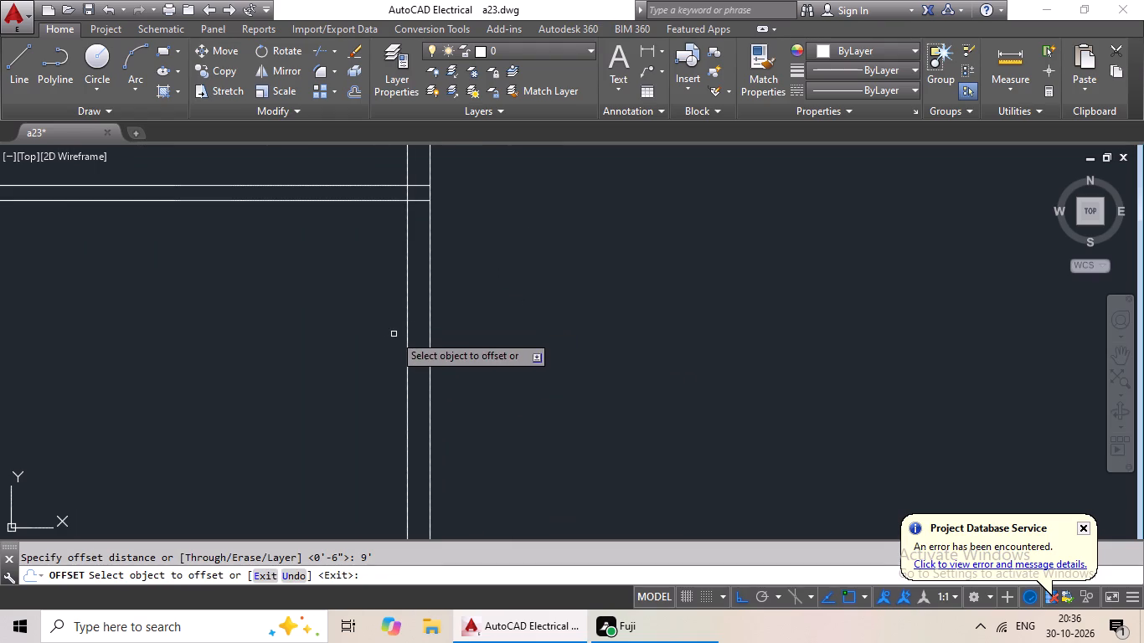
left_click(409, 324)
left_click(245, 359)
scroll(286, 358, "down", 3)
middle_click_drag(286, 357, 513, 345)
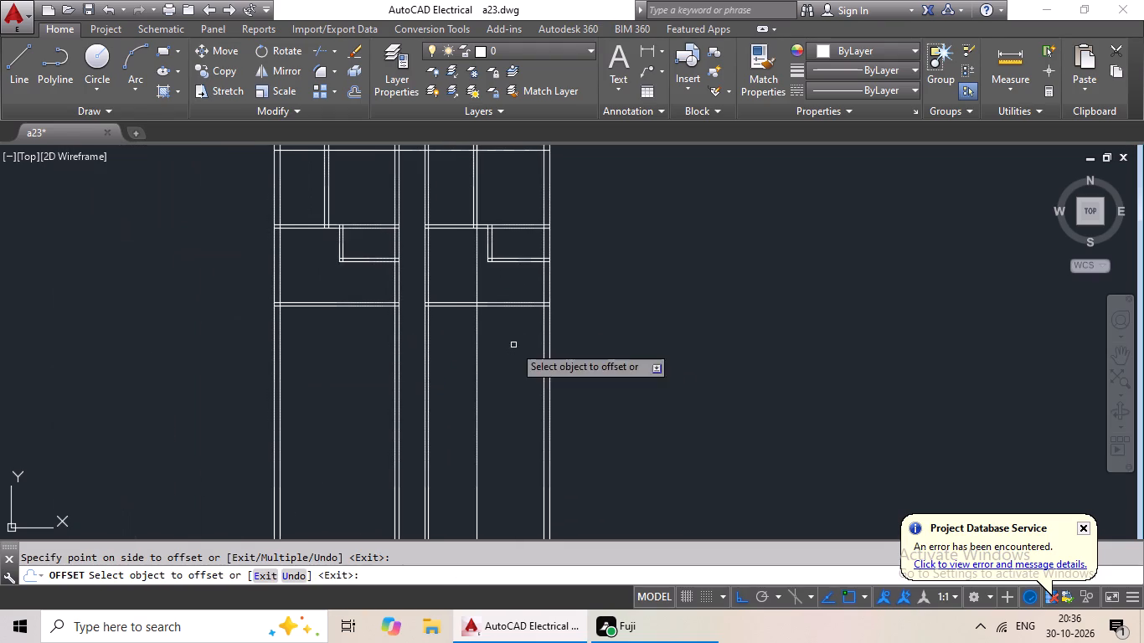
key("Escape")
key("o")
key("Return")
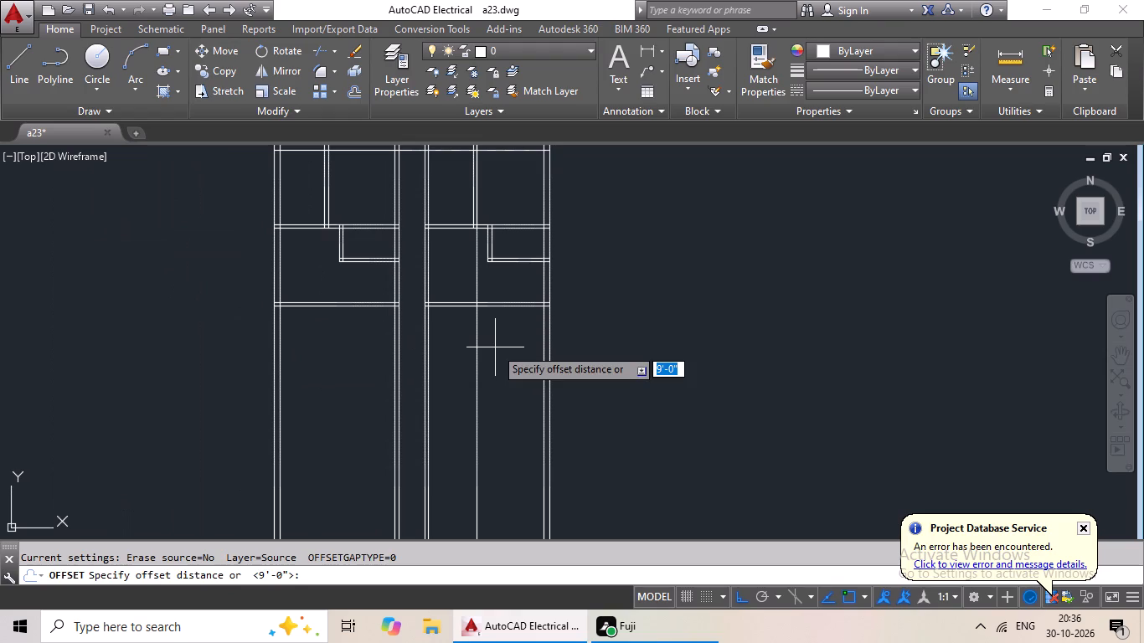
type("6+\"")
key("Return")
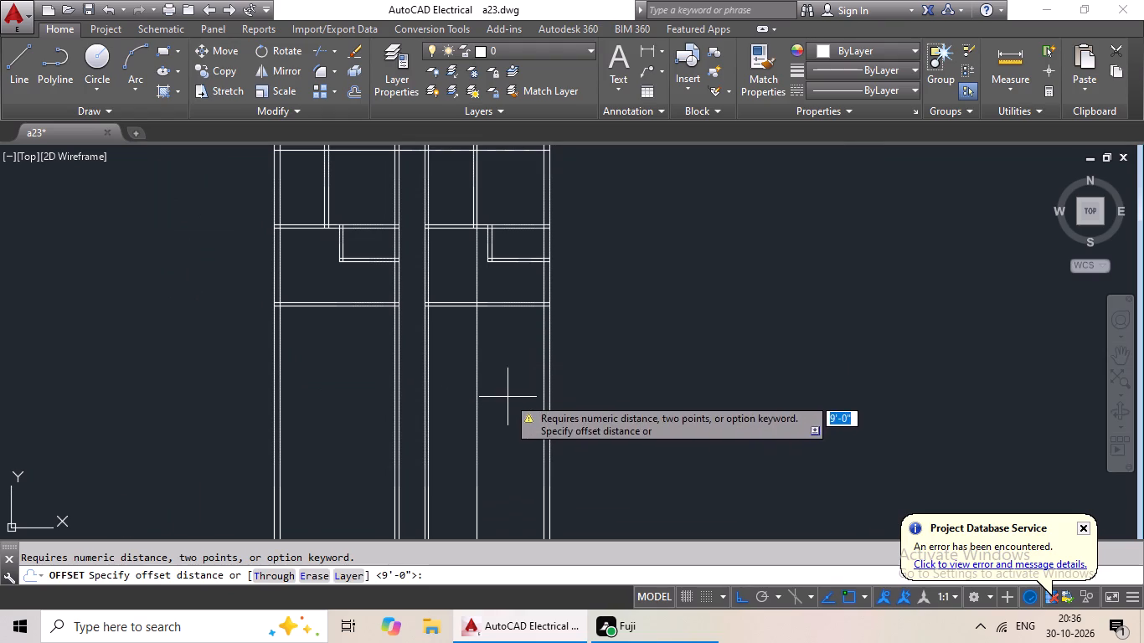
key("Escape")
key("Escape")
Offset the right wing's new vertical line 6" toward the passage to form its wall thickness.
key("o")
key("Return")
type("6\"")
key("Return")
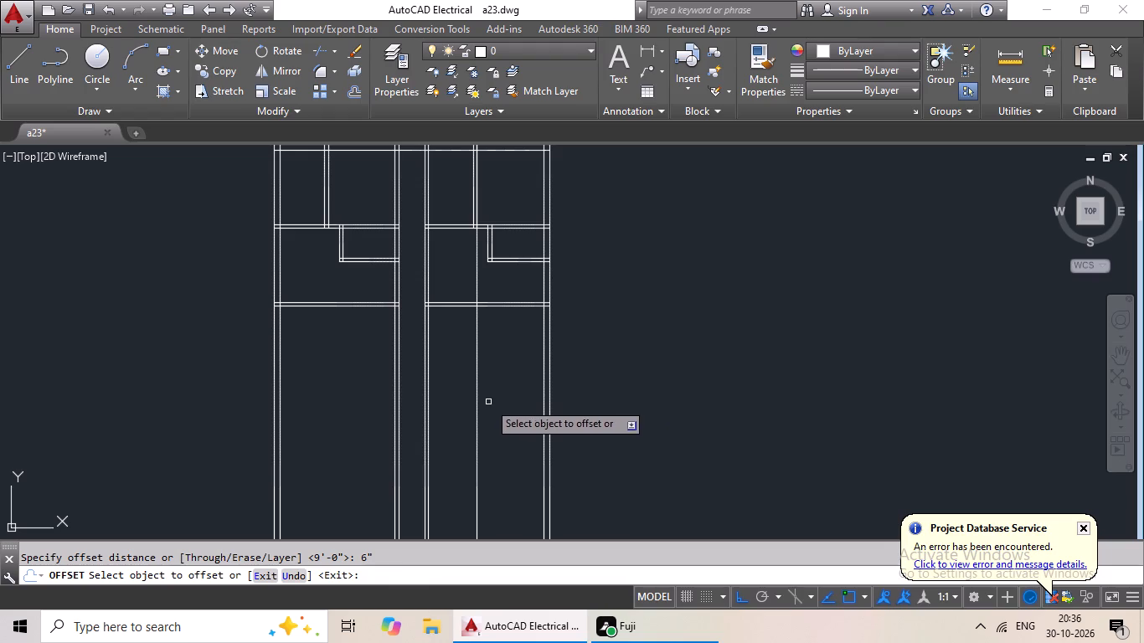
left_click_drag(475, 413, 451, 419)
left_click(399, 434)
middle_click(491, 367)
key("Escape")
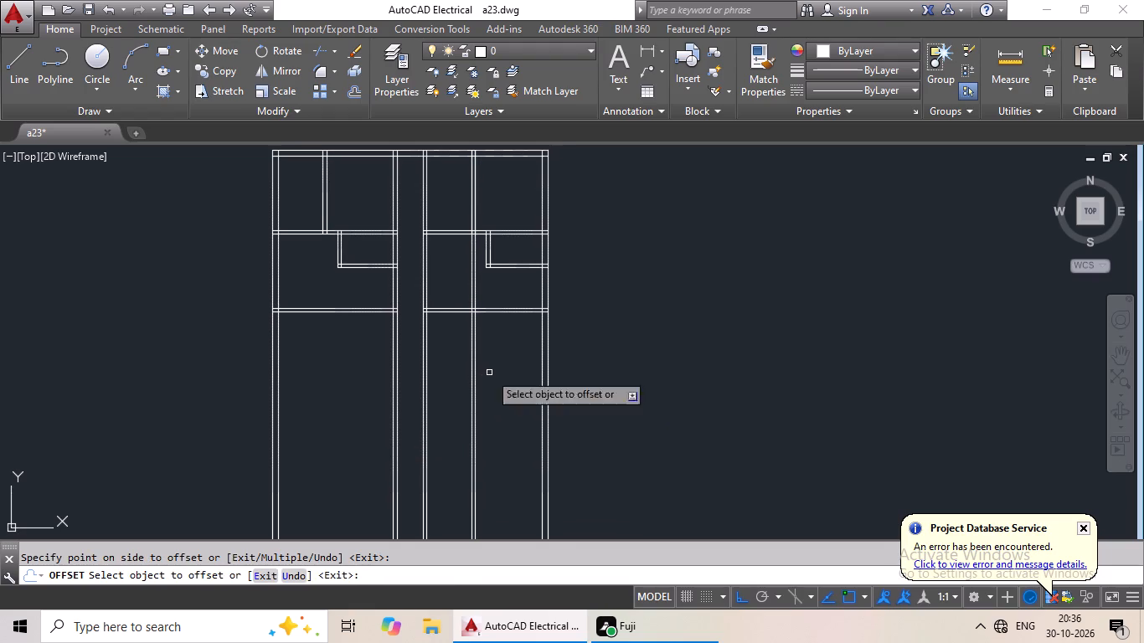
key("Escape")
key("Escape")
key("Escape")
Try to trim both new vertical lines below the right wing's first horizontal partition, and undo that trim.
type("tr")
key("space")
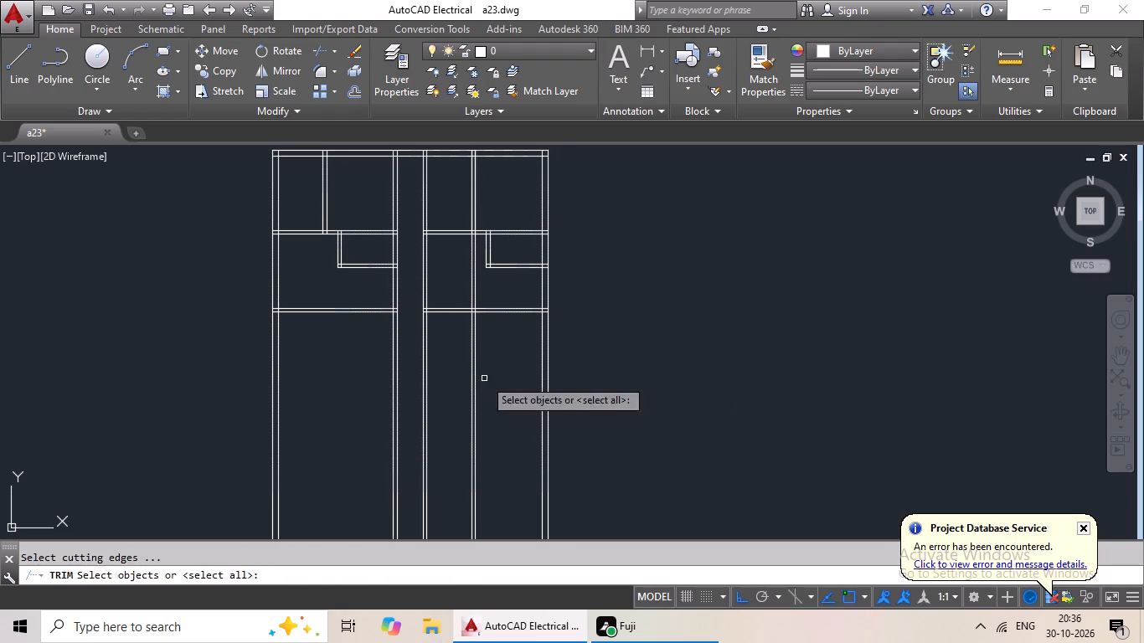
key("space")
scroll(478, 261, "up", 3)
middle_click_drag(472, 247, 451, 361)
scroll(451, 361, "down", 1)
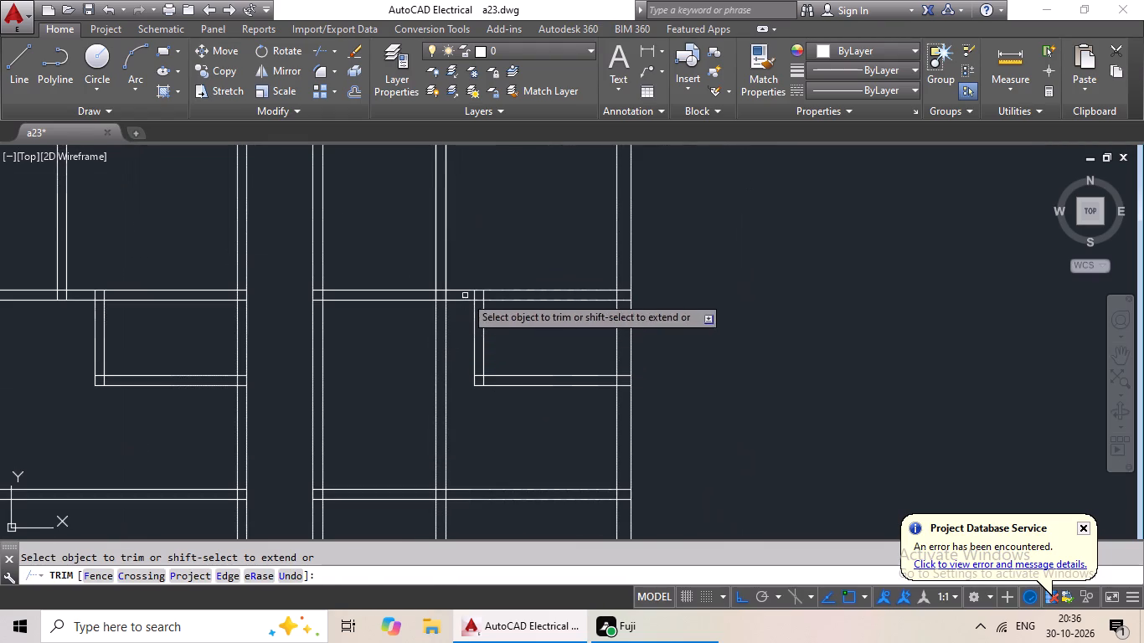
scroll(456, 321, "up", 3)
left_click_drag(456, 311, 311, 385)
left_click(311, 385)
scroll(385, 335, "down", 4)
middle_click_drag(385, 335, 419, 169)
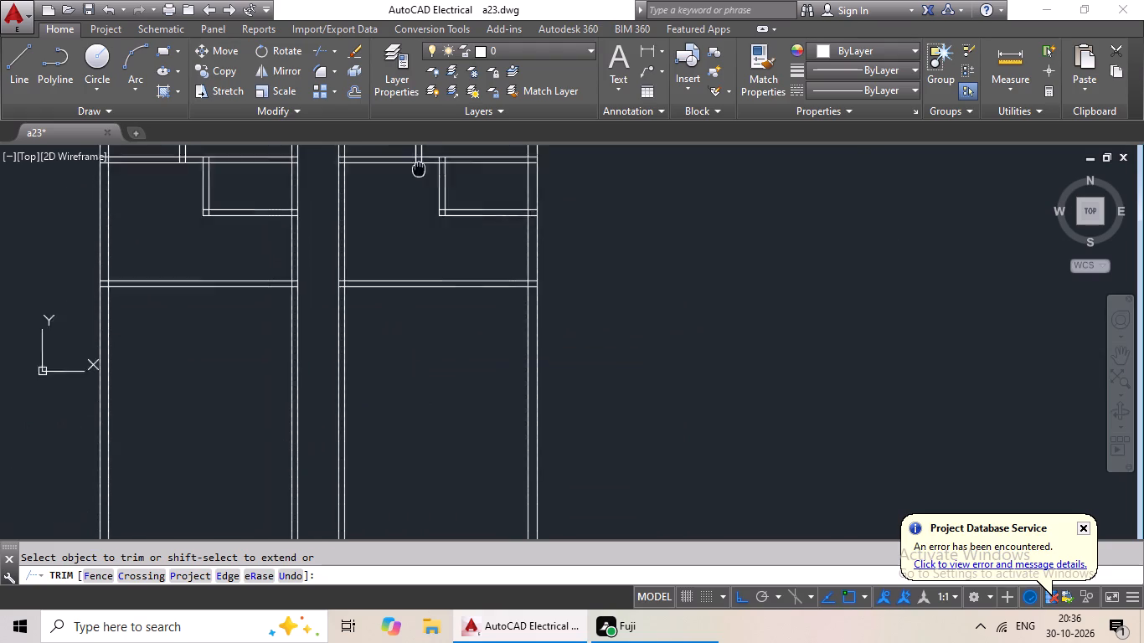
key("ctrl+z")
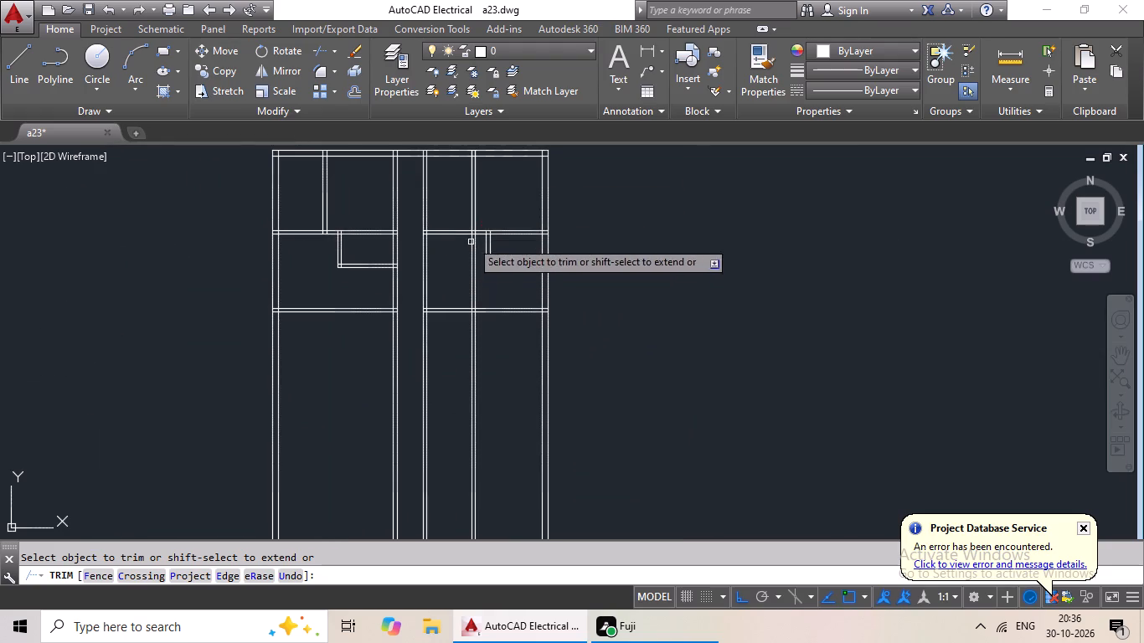
Trim both new vertical wall lines between the right wing's first and second horizontal partitions.
scroll(480, 224, "up", 3)
left_click_drag(477, 241, 437, 274)
left_click(437, 274)
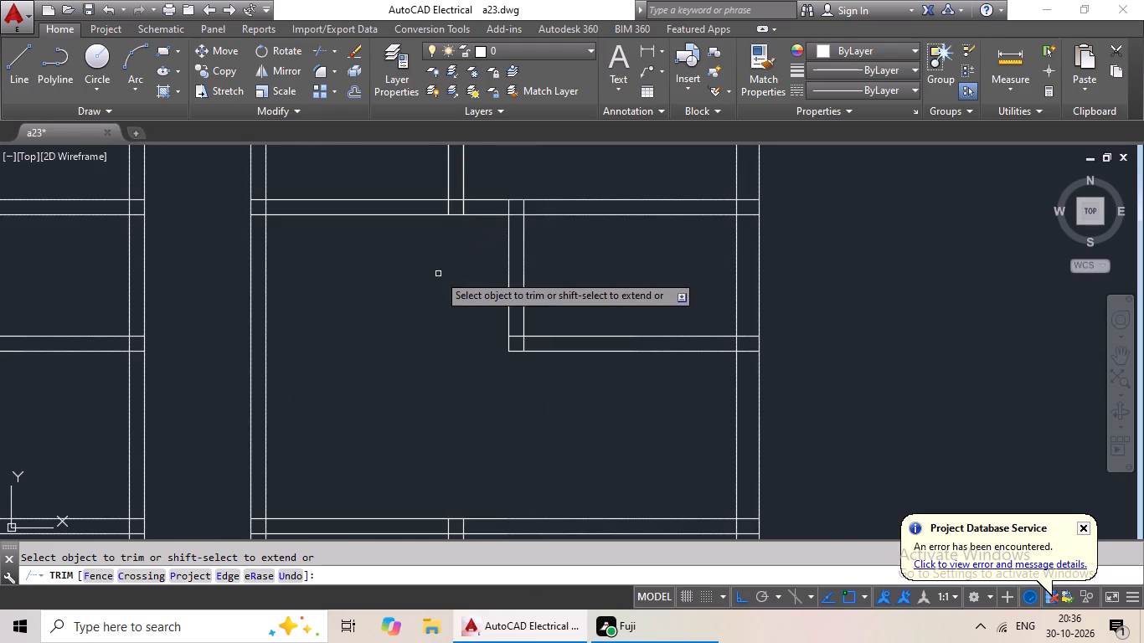
scroll(444, 274, "down", 3)
middle_click_drag(456, 303, 458, 213)
middle_click_drag(482, 341, 488, 329)
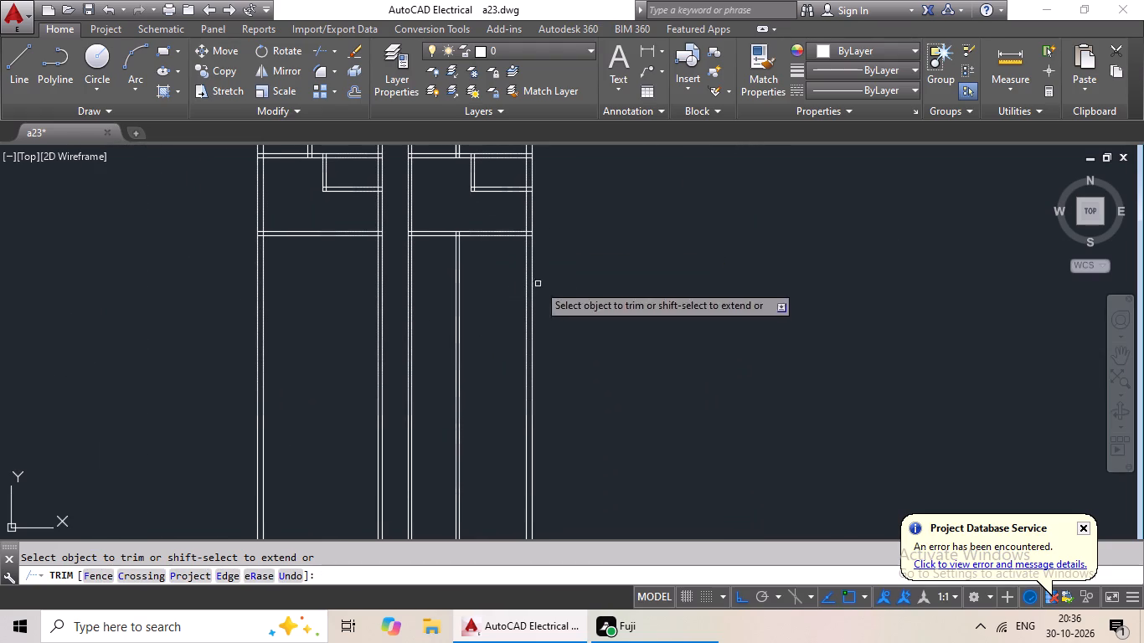
key("Escape")
key("Escape")
key("Escape")
key("Escape")
key("Escape")
Offset the lower line of the right wing's second horizontal partition 10' downward.
key("o")
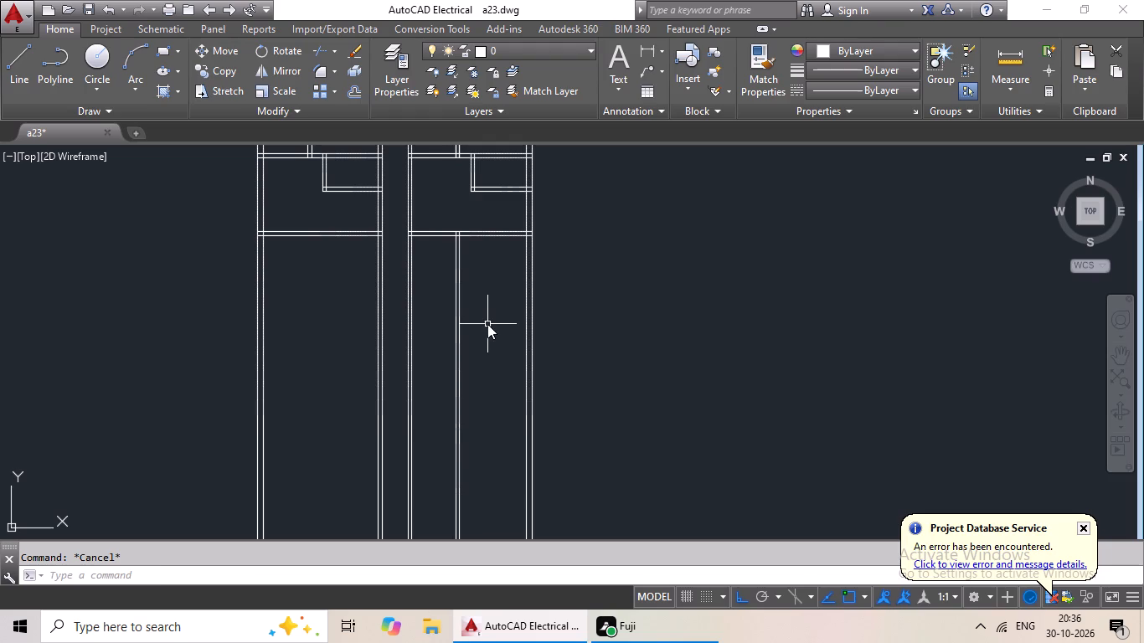
key("Return")
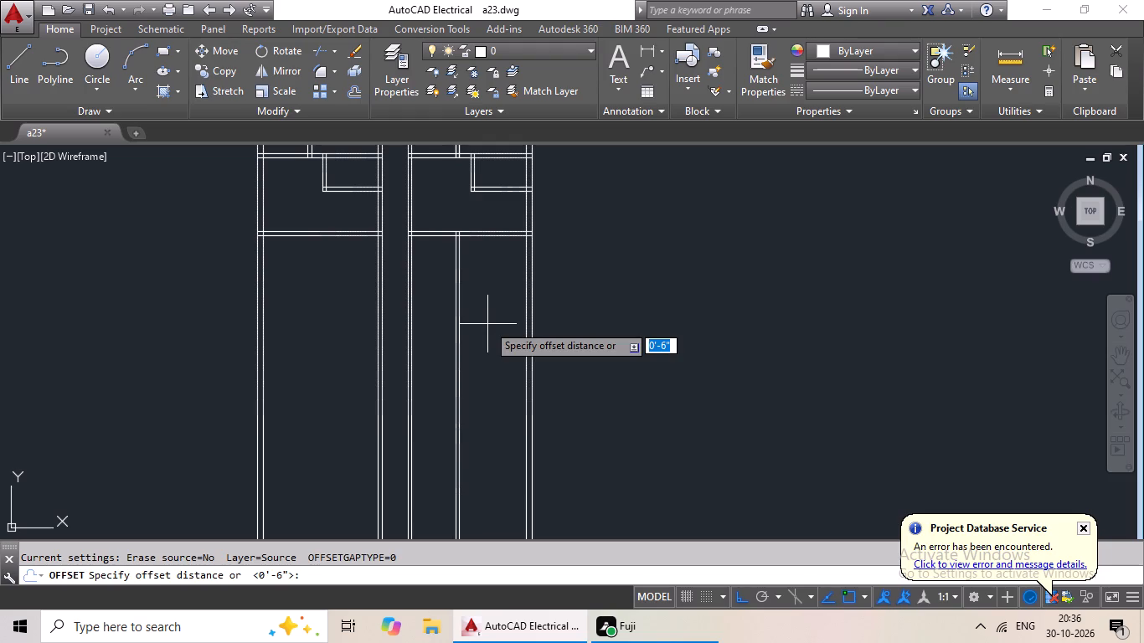
type("10'")
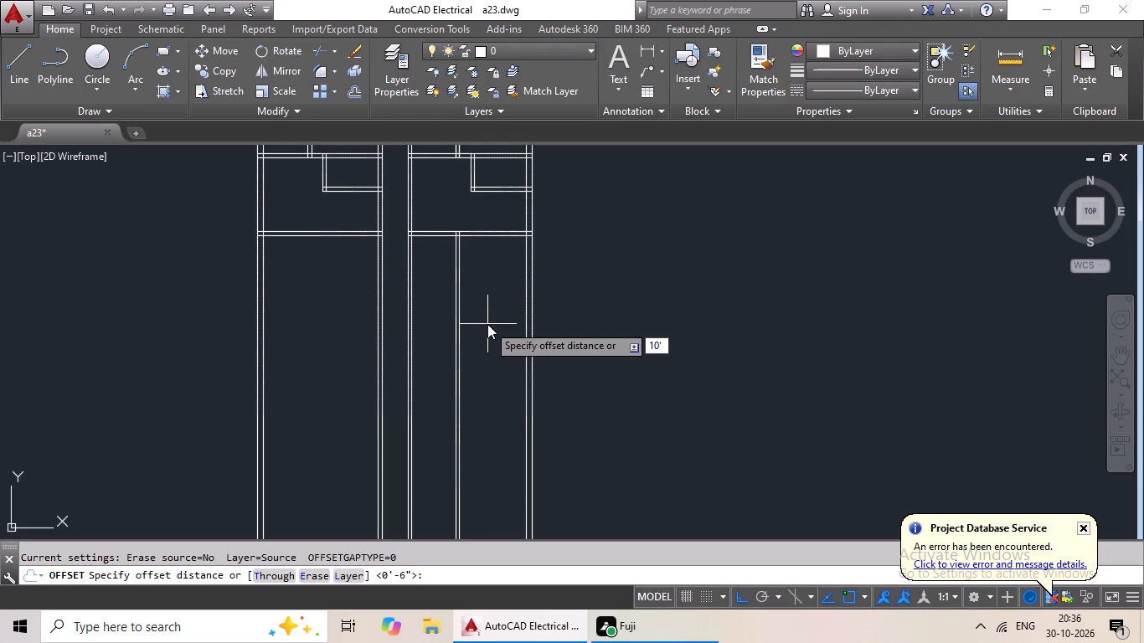
key("Return")
scroll(475, 264, "up", 2)
left_click(484, 188)
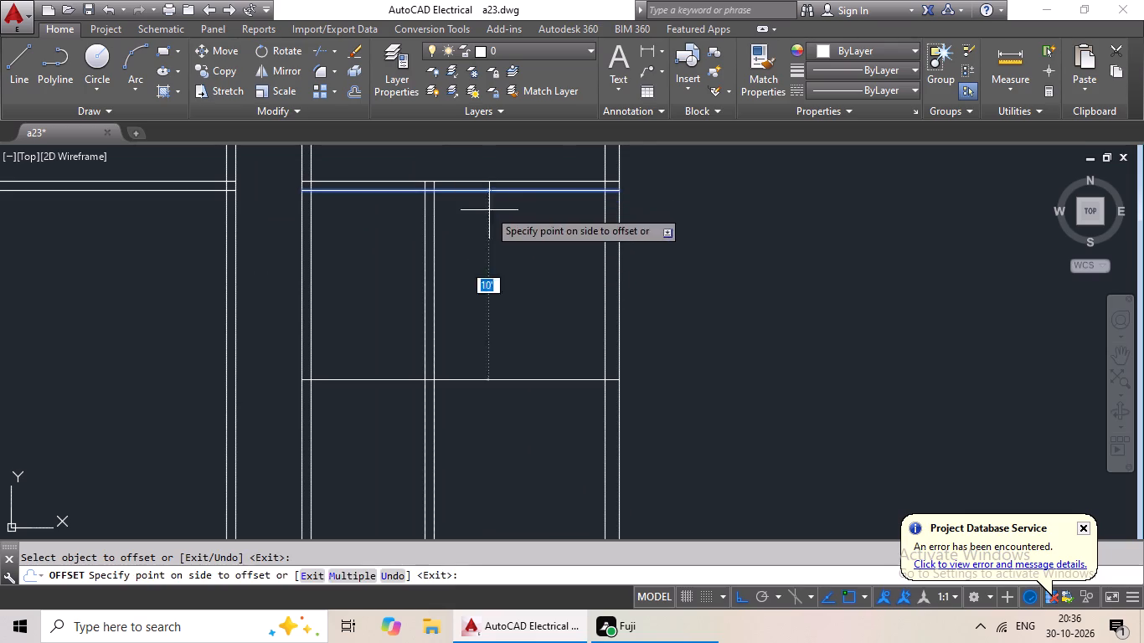
left_click(489, 211)
key("Escape")
key("Escape")
Offset the right wing's new horizontal line 6" downward to form its wall thickness.
key("o")
key("Return")
type("6\"")
key("Return")
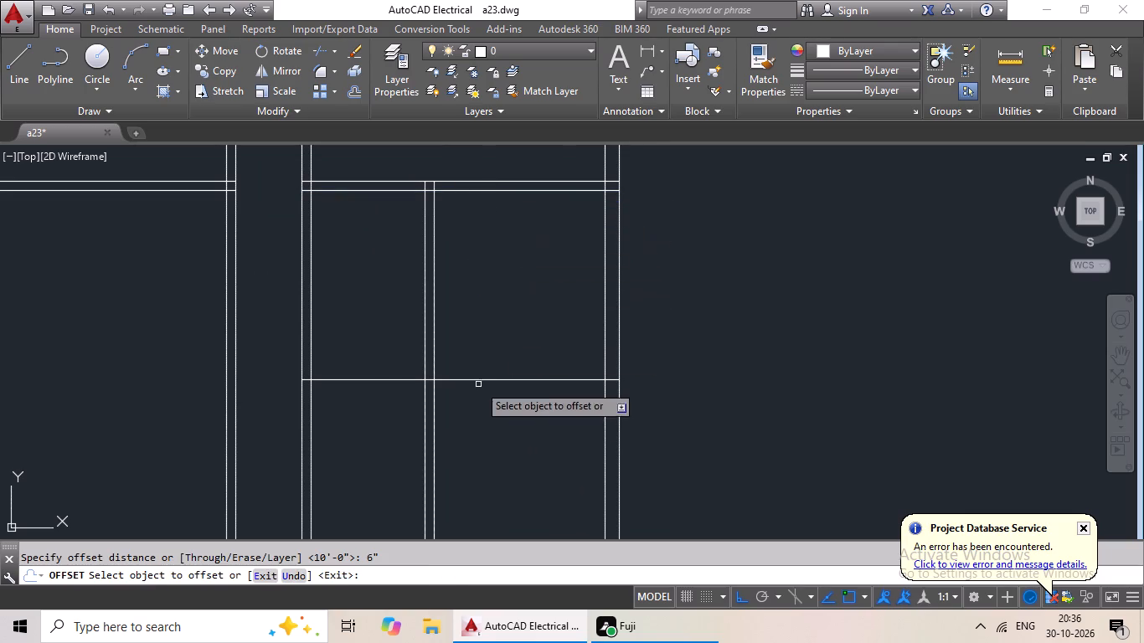
left_click_drag(496, 381, 491, 396)
left_click(477, 447)
scroll(545, 364, "down", 2)
middle_click_drag(546, 363, 566, 307)
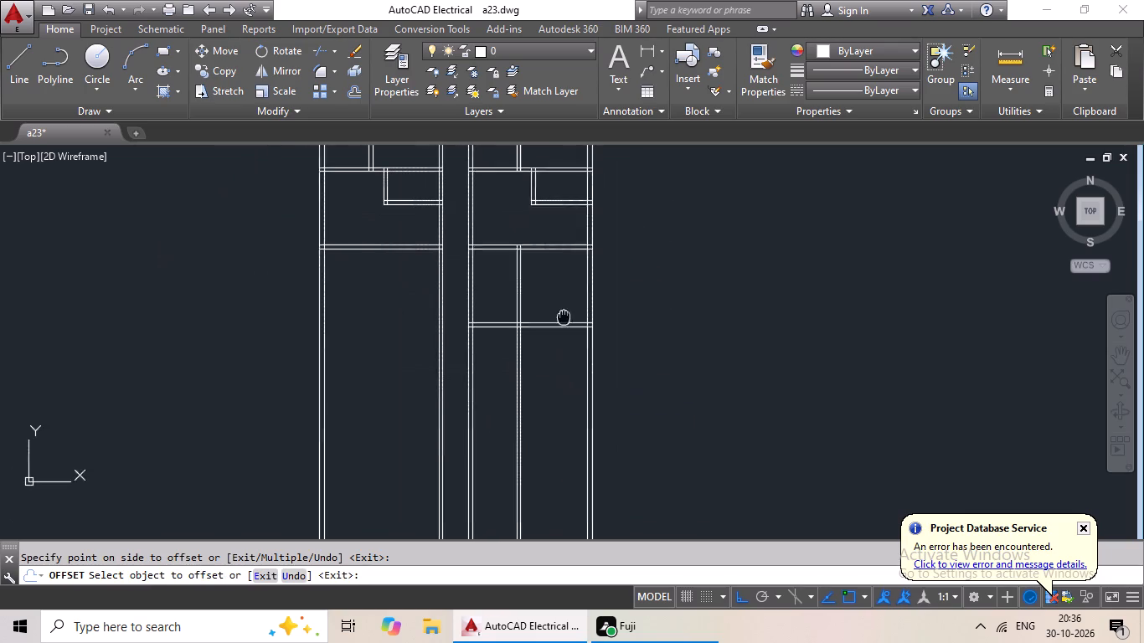
middle_click_drag(566, 307, 567, 301)
middle_click_drag(528, 393, 411, 371)
key("Escape")
key("Escape")
Trim both lines of the right wing's lower vertical partition below the new third horizontal partition.
key("t")
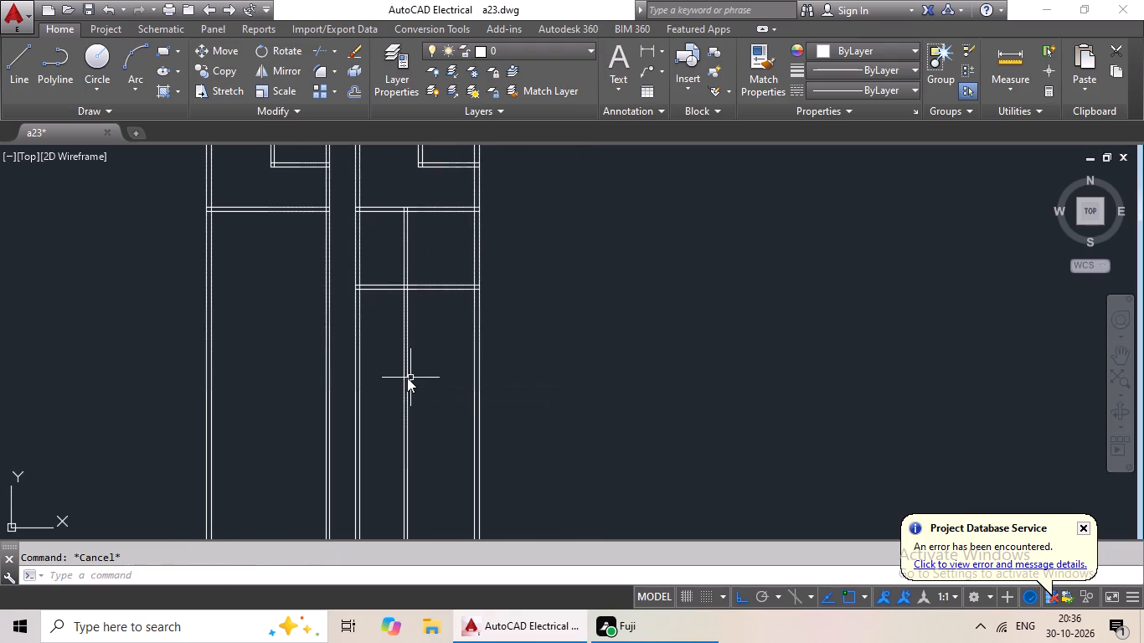
key("r")
key("space")
key("space")
scroll(407, 292, "up", 4)
left_click_drag(434, 295, 318, 395)
left_click(318, 395)
scroll(409, 374, "down", 4)
middle_click_drag(441, 321, 451, 259)
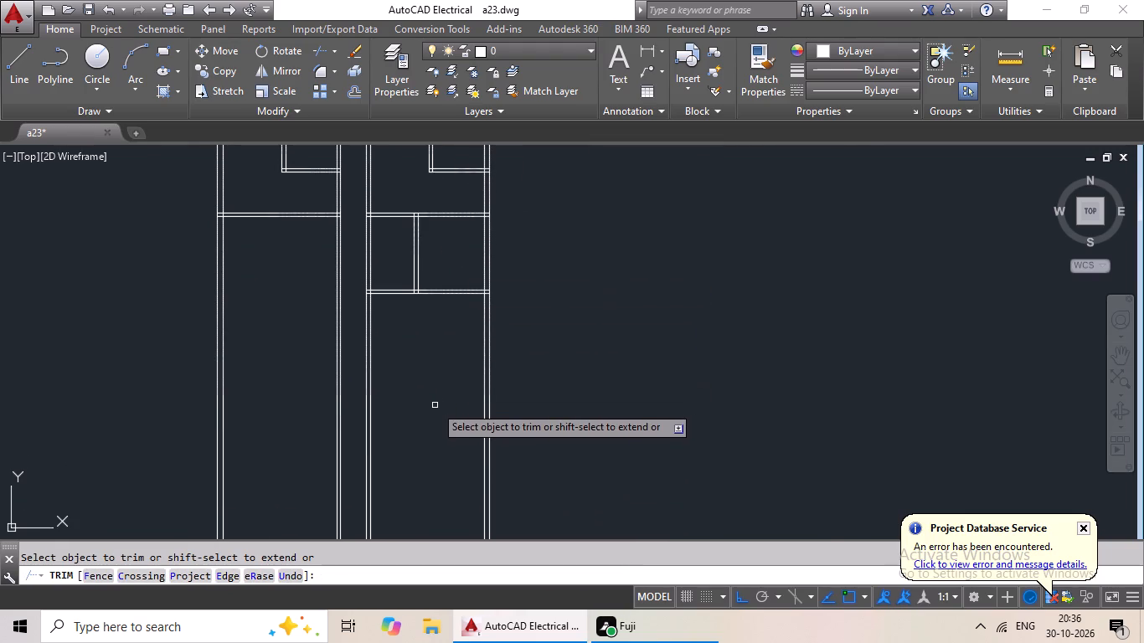
middle_click_drag(442, 393, 533, 393)
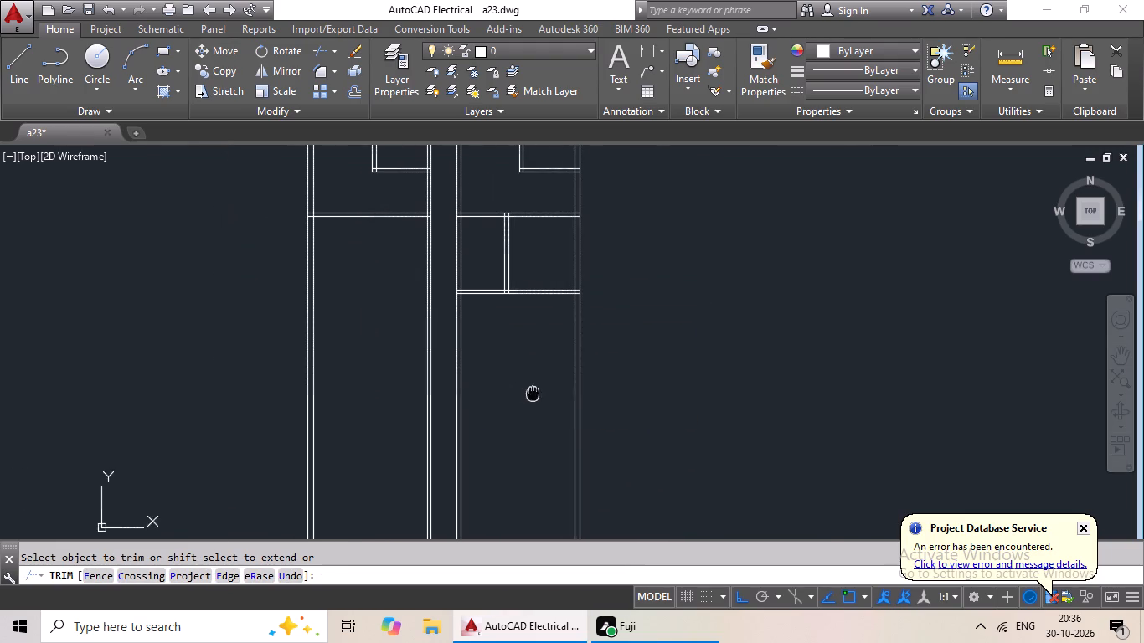
key("Escape")
key("Escape")
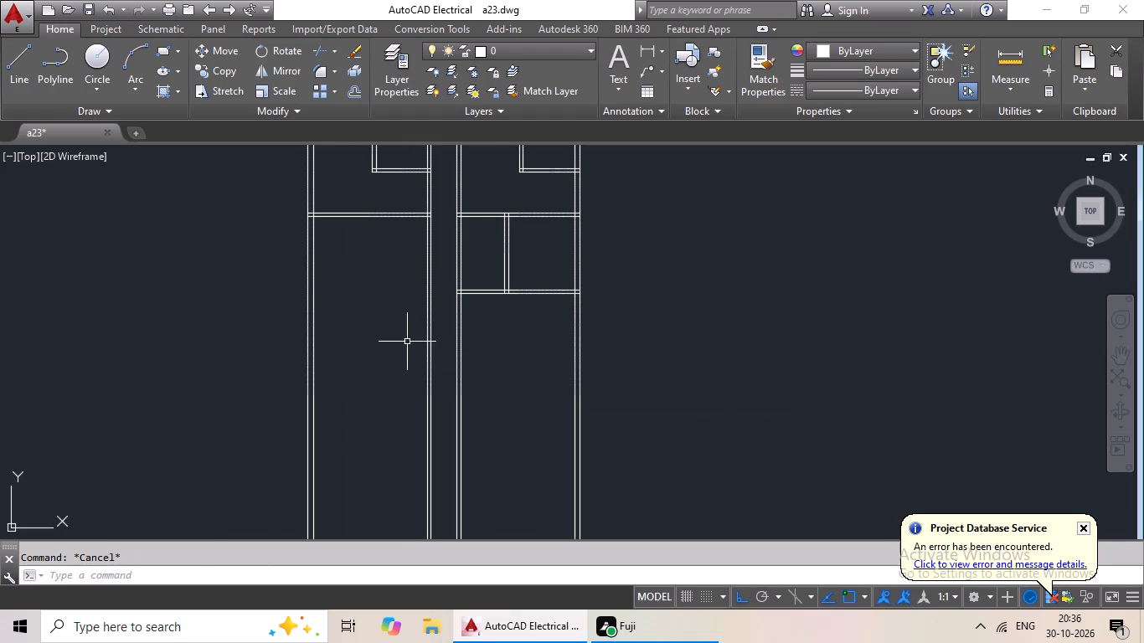
key("Escape")
key("Escape")
Offset the inner line of the left wing's outer wall 6' inward toward the passage.
key("o")
key("Return")
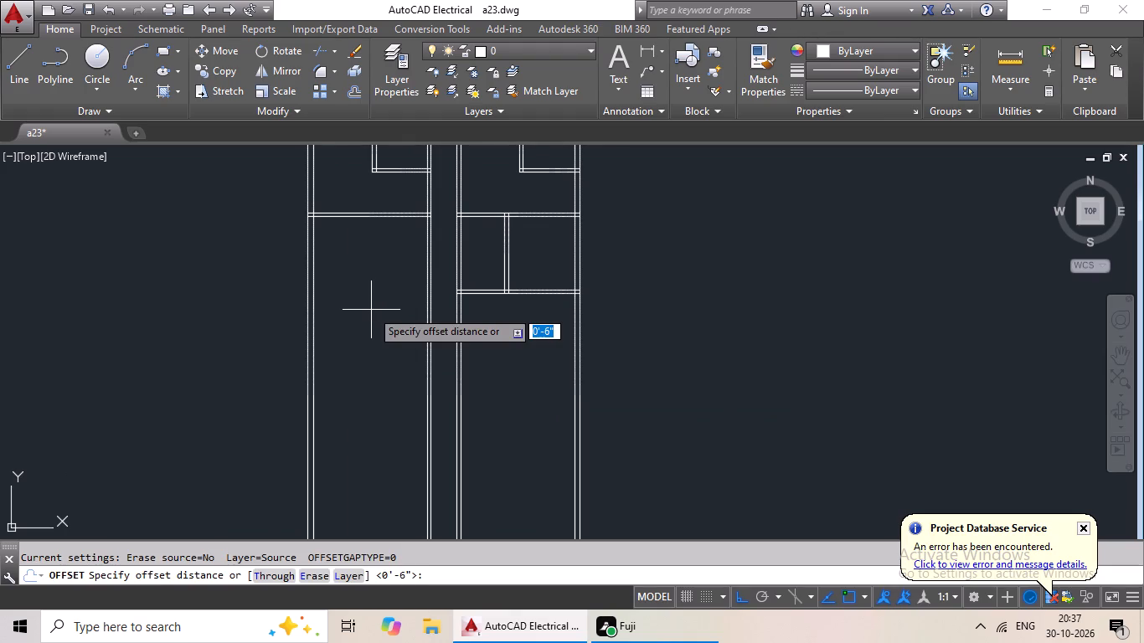
type("6'")
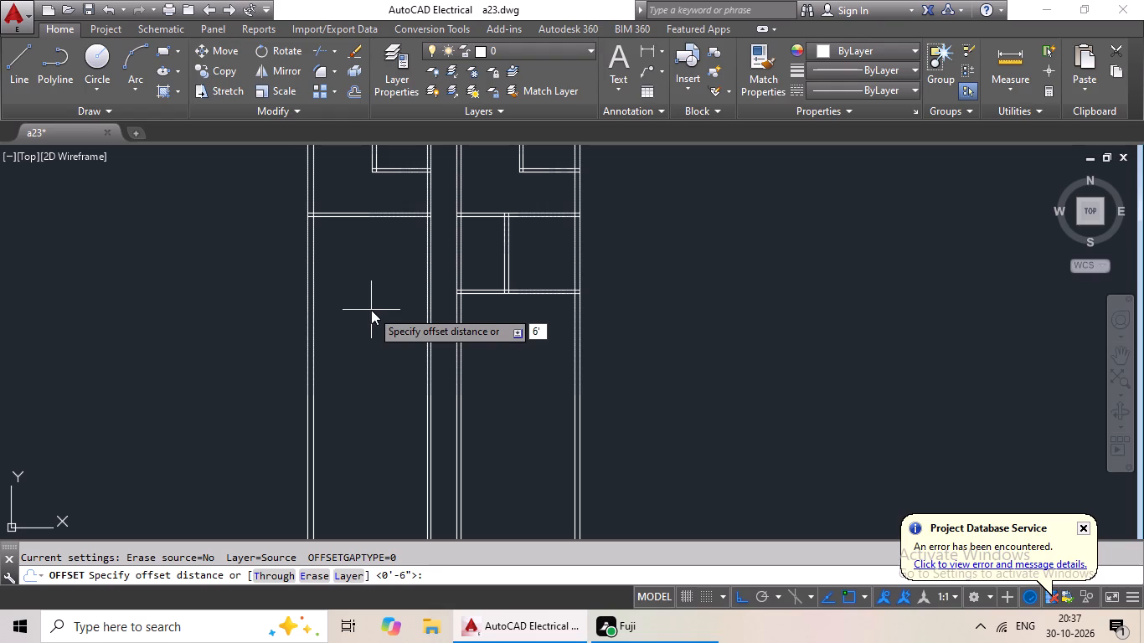
key("Return")
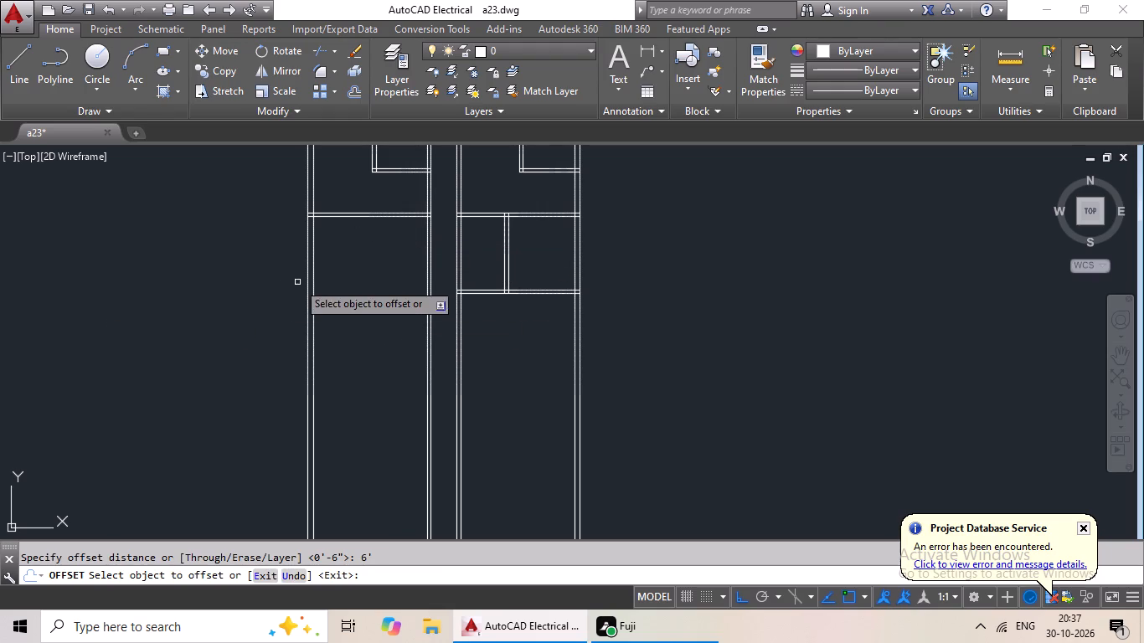
left_click_drag(315, 266, 341, 266)
left_click(380, 264)
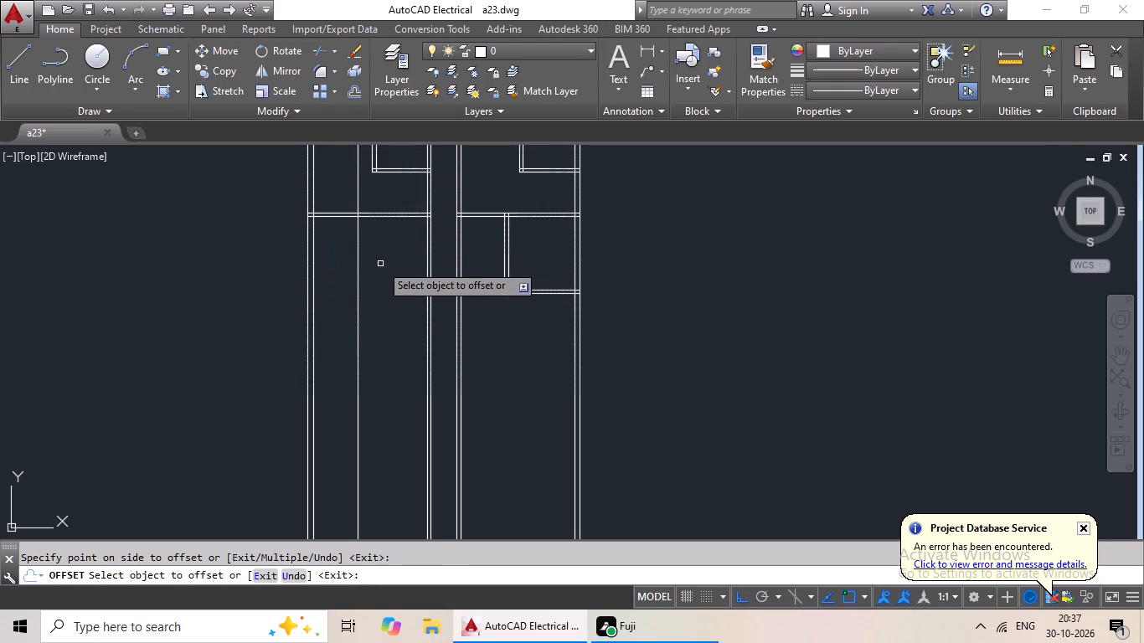
key("Escape")
key("Escape")
Offset the left wing's new vertical line 6" toward the passage to form its wall thickness.
key("o")
key("Return")
type("6\"")
key("Return")
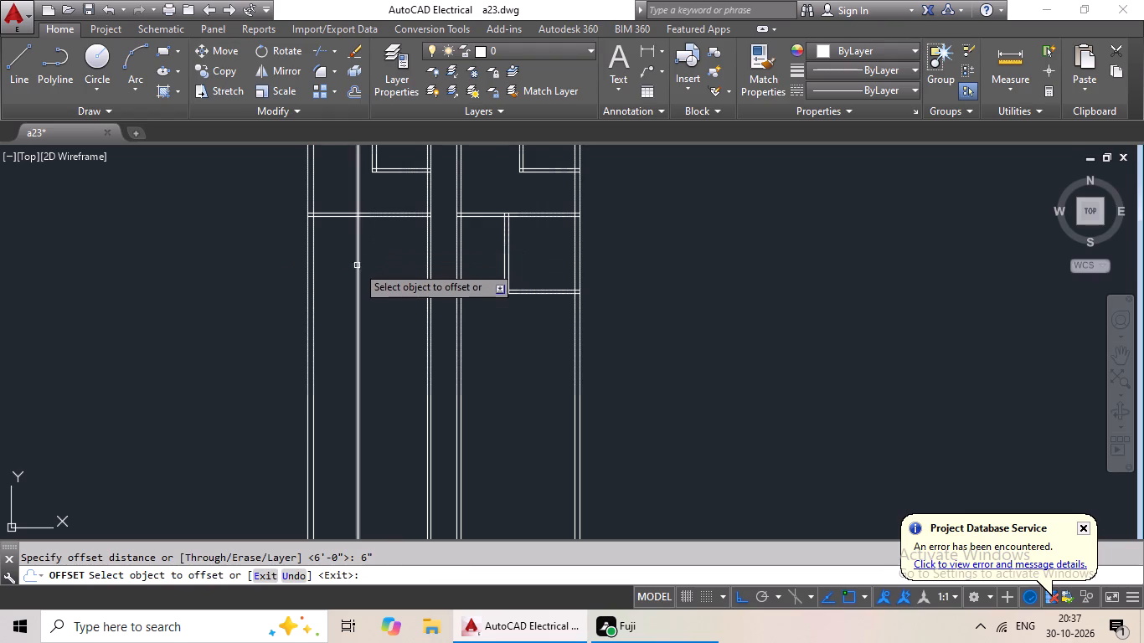
left_click_drag(356, 270, 387, 265)
left_click(394, 263)
key("Escape")
key("Escape")
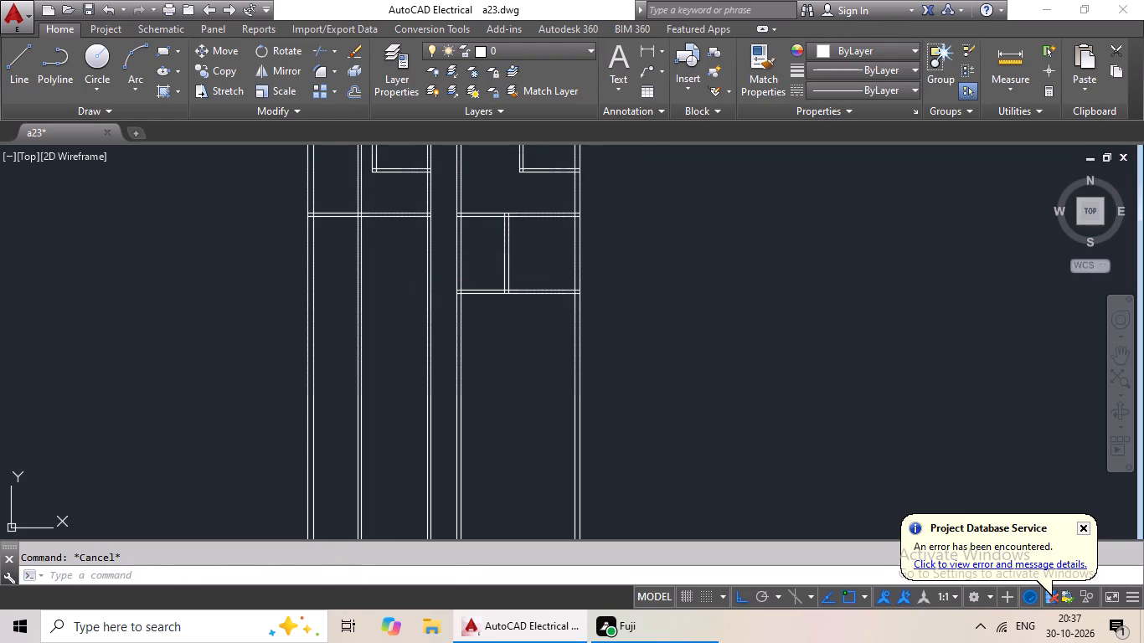
key("Escape")
Trim both lines of the left wing's new vertical partition between the first and second horizontal partitions.
key("t")
key("r")
key("space")
key("space")
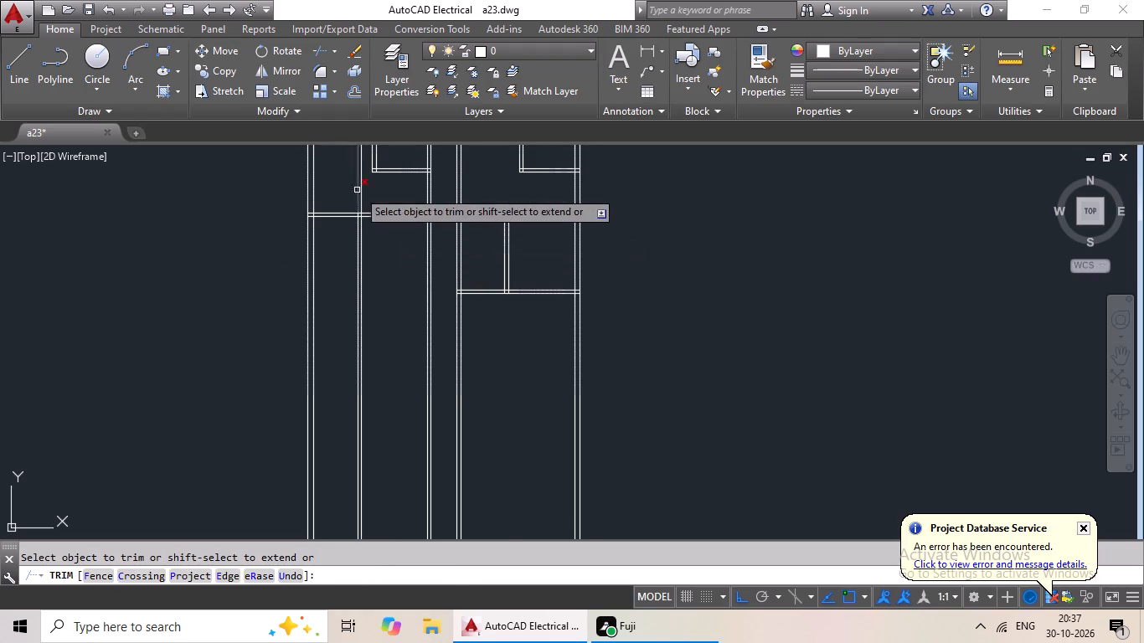
scroll(369, 177, "up", 2)
scroll(368, 177, "down", 3)
middle_click_drag(367, 180, 355, 252)
scroll(355, 252, "up", 3)
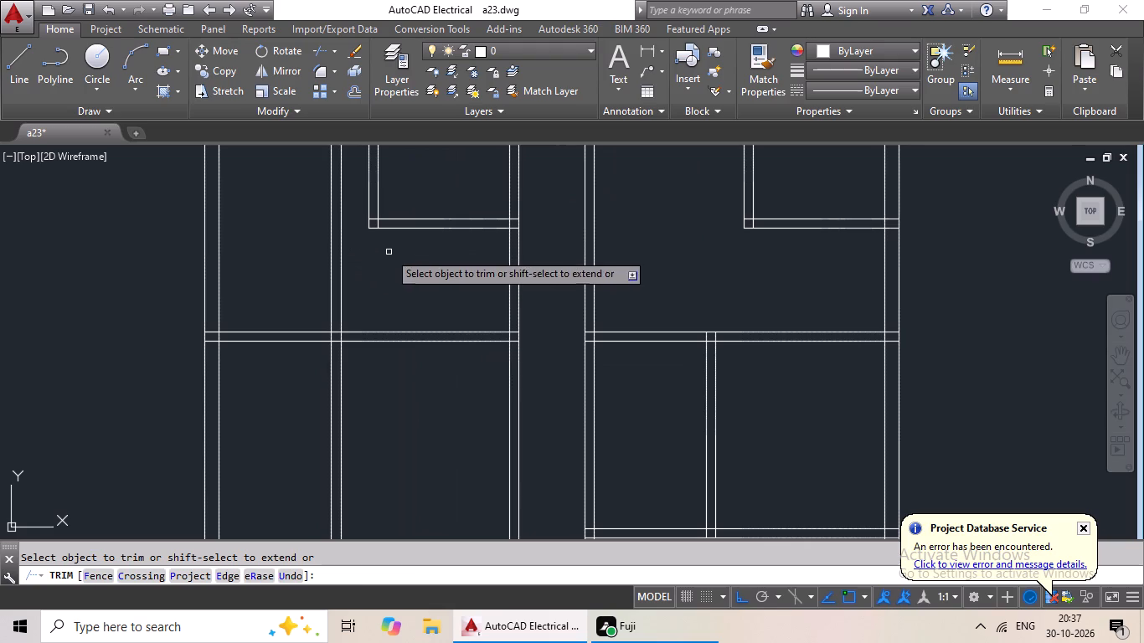
left_click_drag(389, 249, 287, 297)
left_click(286, 296)
scroll(302, 281, "down", 4)
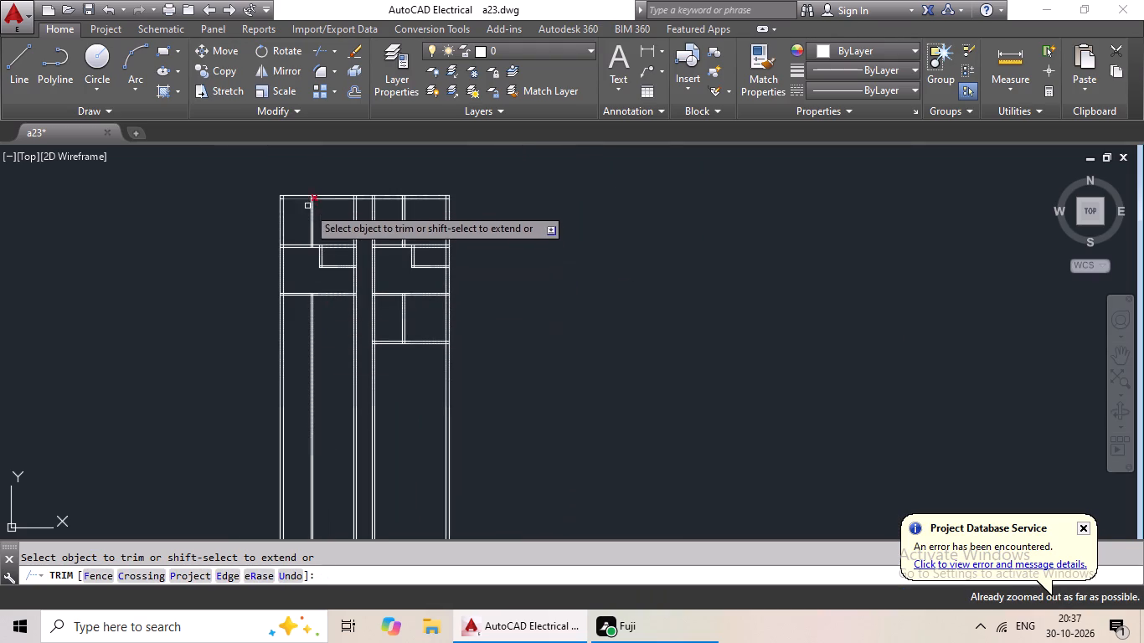
scroll(314, 224, "up", 4)
scroll(345, 202, "down", 2)
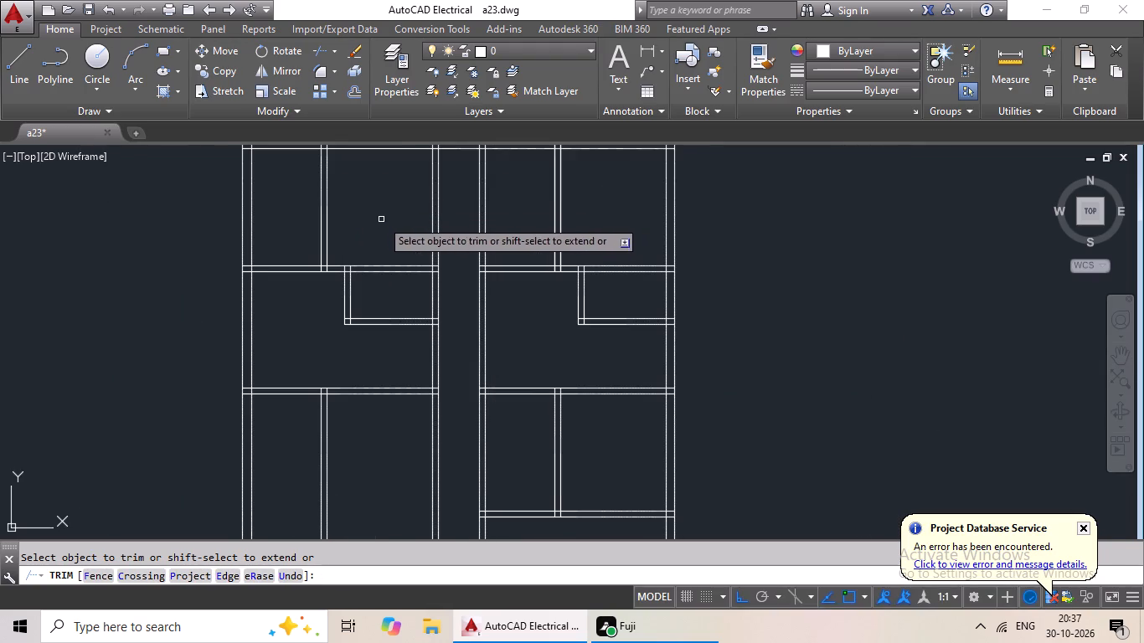
middle_click_drag(379, 213, 384, 147)
scroll(384, 284, "down", 2)
middle_click_drag(393, 344, 393, 310)
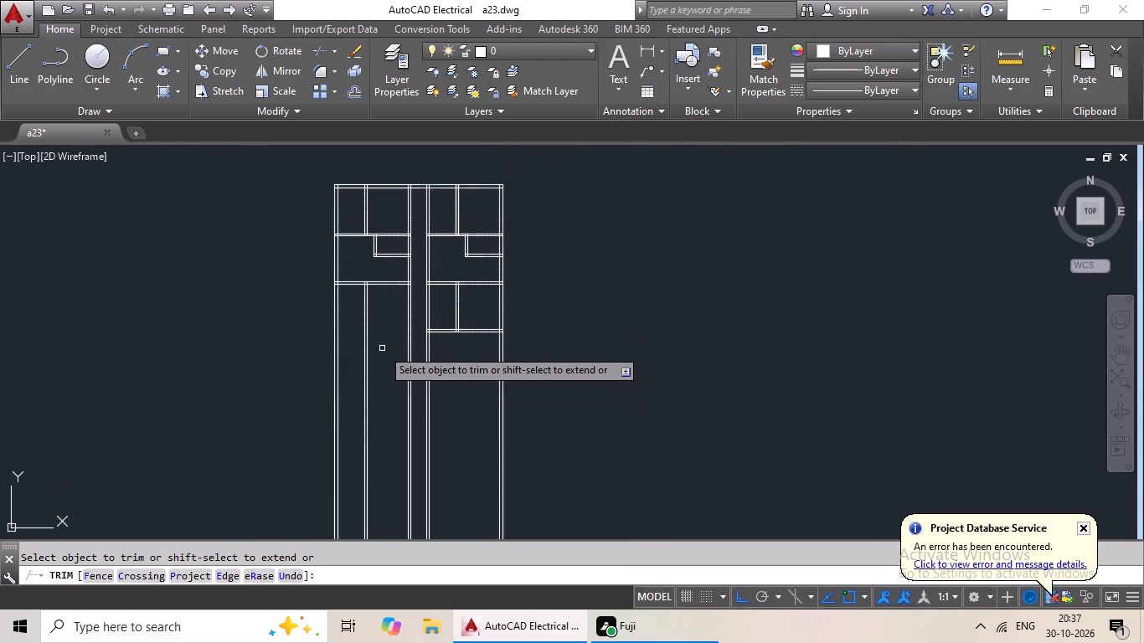
scroll(381, 342, "up", 2)
middle_click_drag(389, 304, 435, 296)
key("Escape")
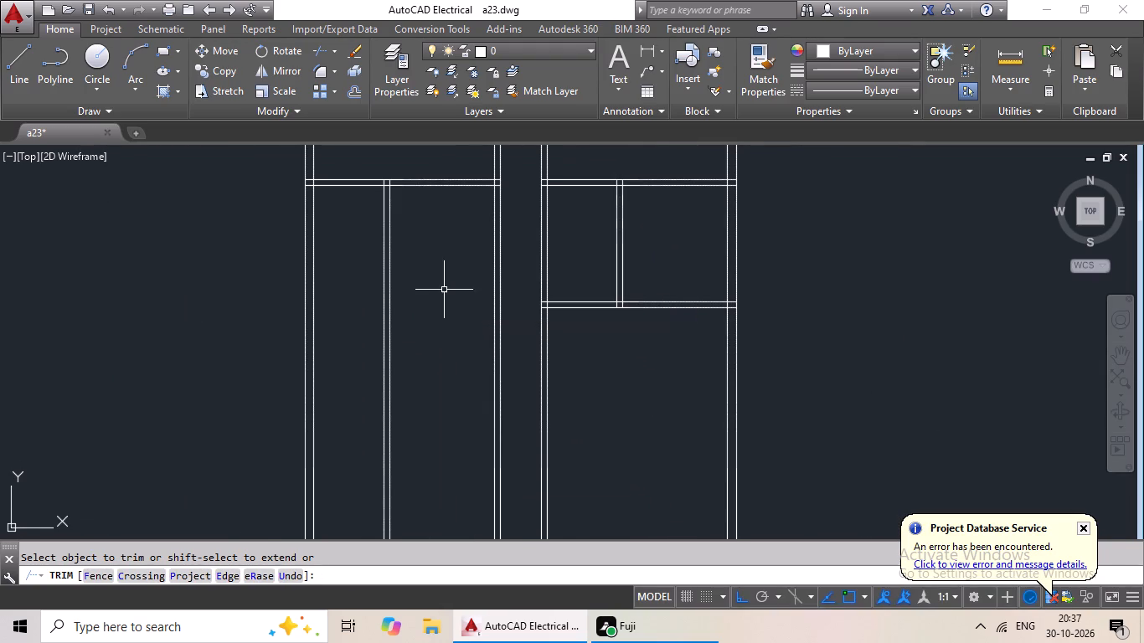
key("Escape")
key("Escape")
key("Escape")
key("Escape")
Offset the lower line of the left wing's second horizontal partition 10' downward.
key("o")
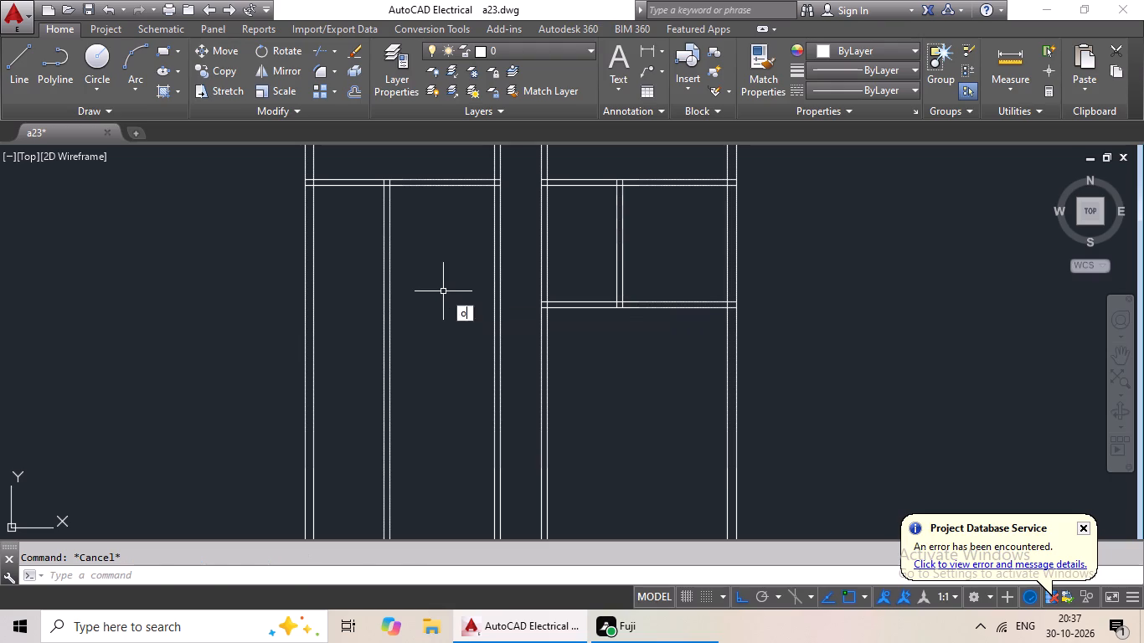
key("Return")
type("10'")
key("Return")
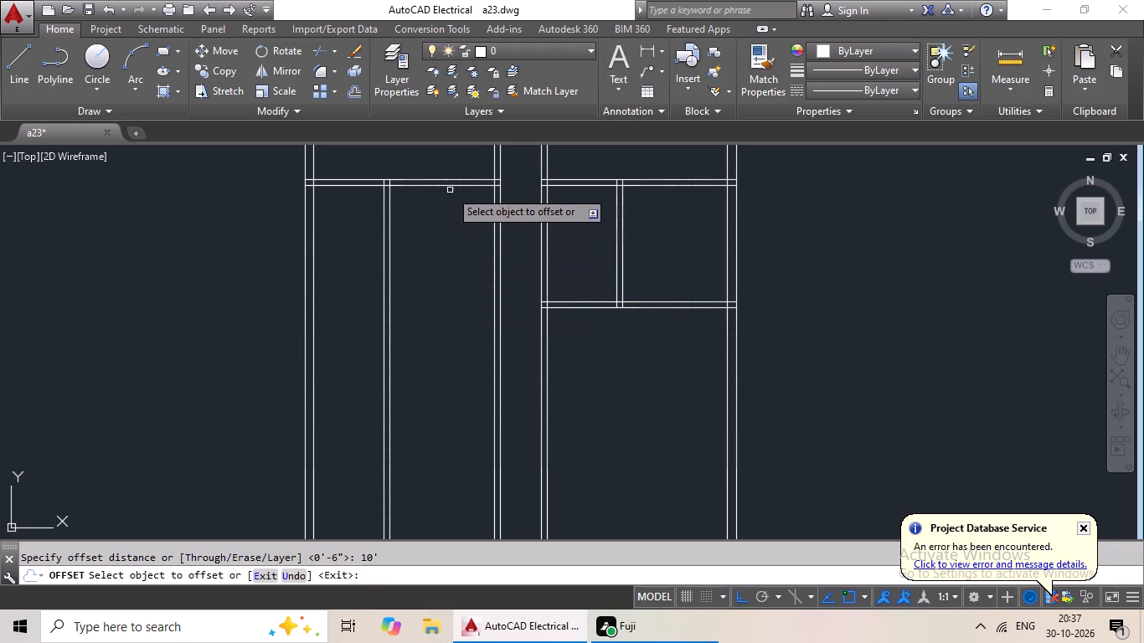
left_click(451, 187)
left_click(467, 273)
key("Escape")
key("Escape")
key("Escape")
Offset the left wing's new horizontal line 6" downward to form its wall thickness.
key("o")
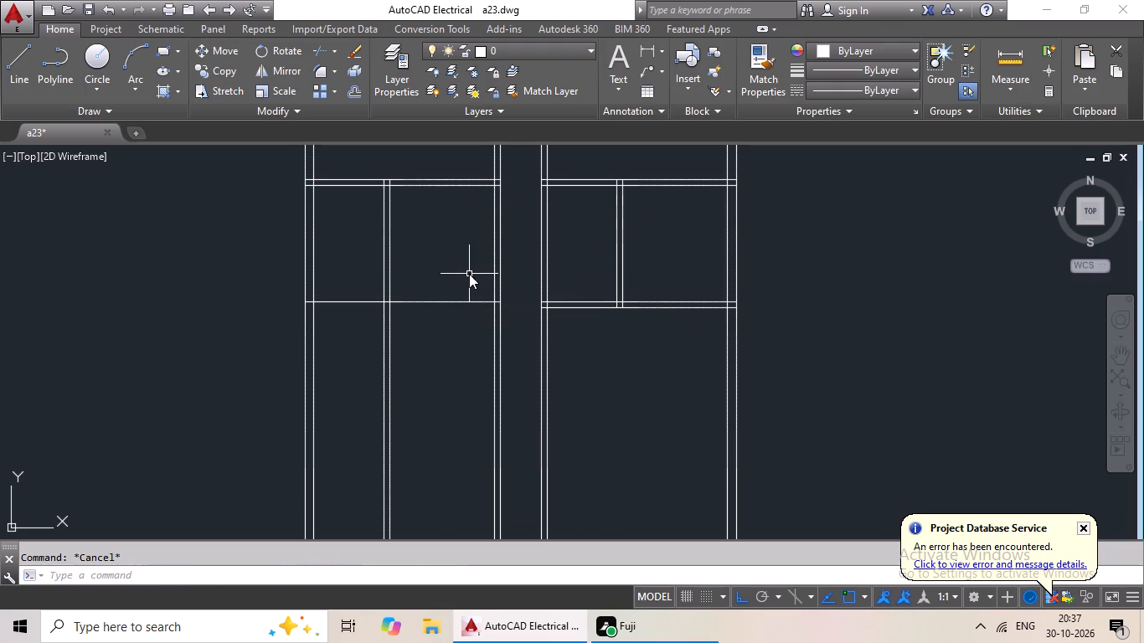
key("Return")
type("6\"")
key("Return")
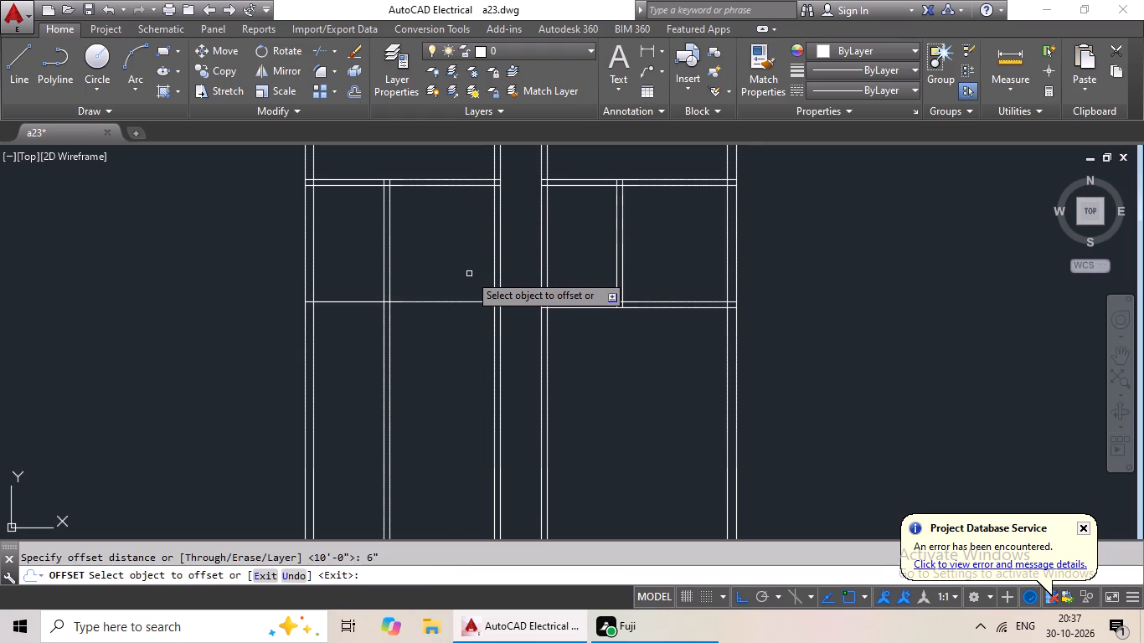
left_click_drag(460, 302, 460, 304)
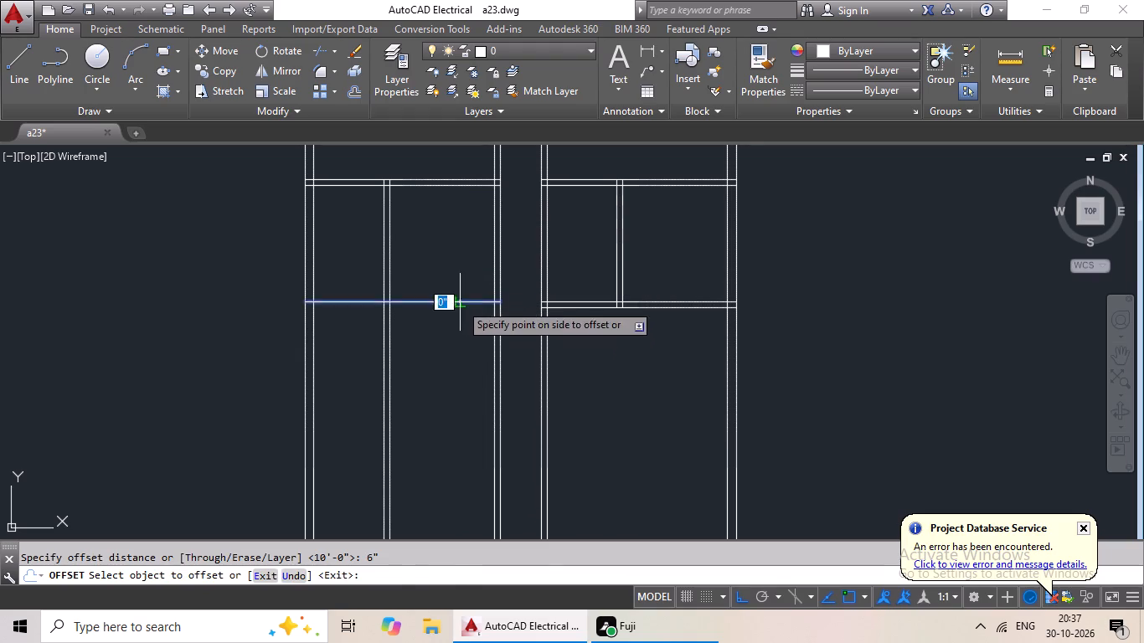
left_click_drag(460, 304, 458, 319)
left_click(458, 332)
key("Escape")
key("Escape")
key("Escape")
key("Escape")
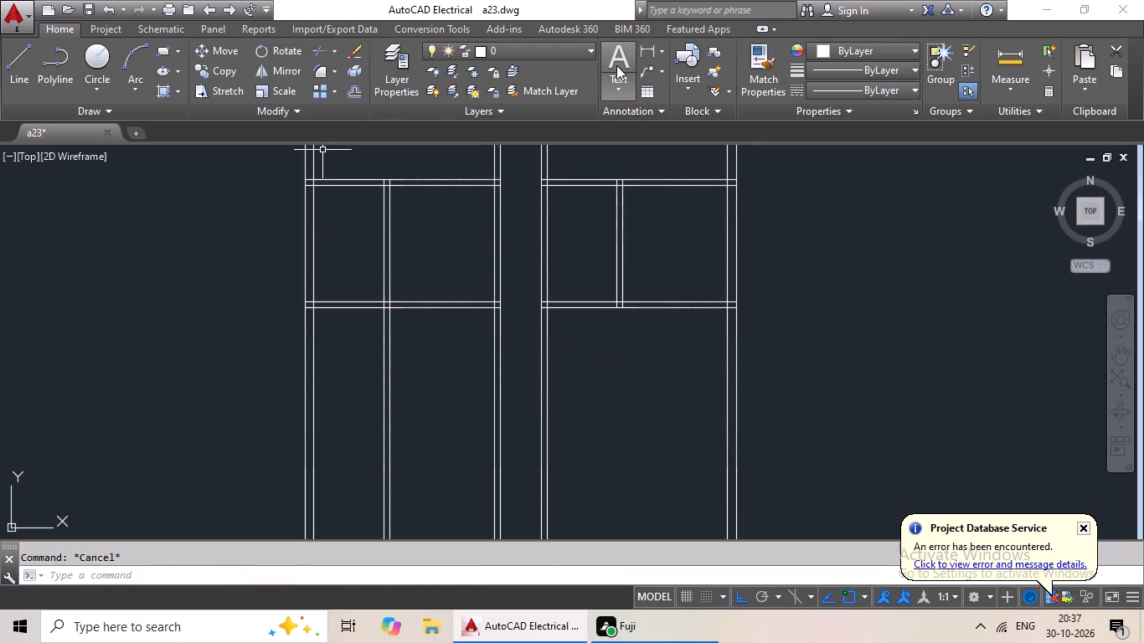
Measure the clear width of the left wing's room between the lower vertical partition and the passage wall with a linear dimension.
left_click(645, 47)
scroll(403, 193, "up", 2)
middle_click_drag(401, 195, 398, 208)
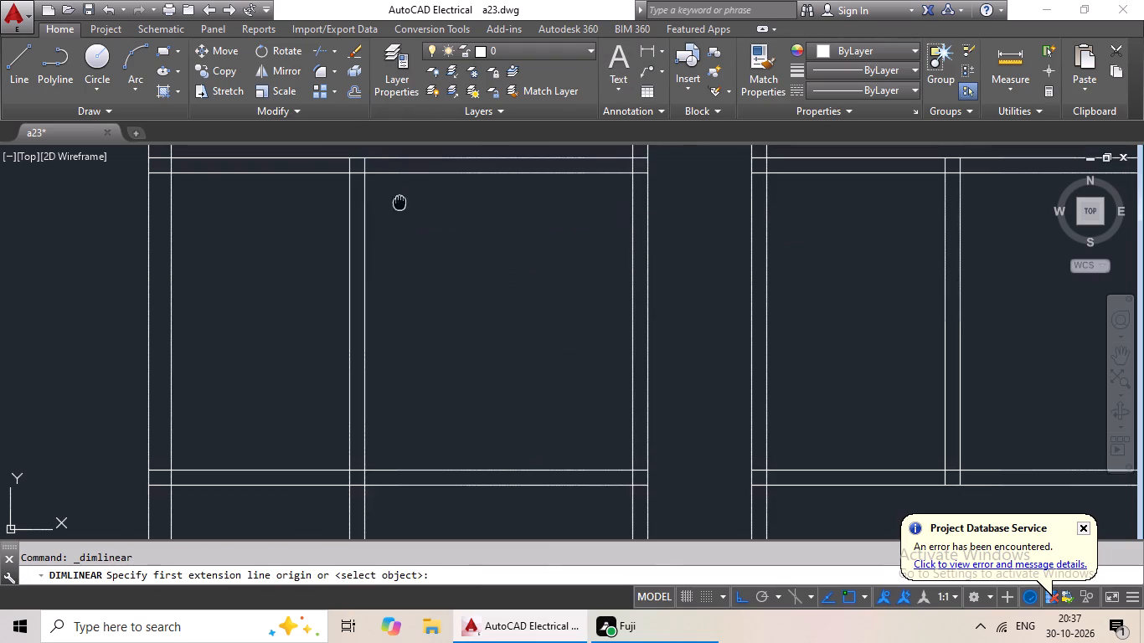
middle_click_drag(398, 208, 382, 249)
left_click(346, 225)
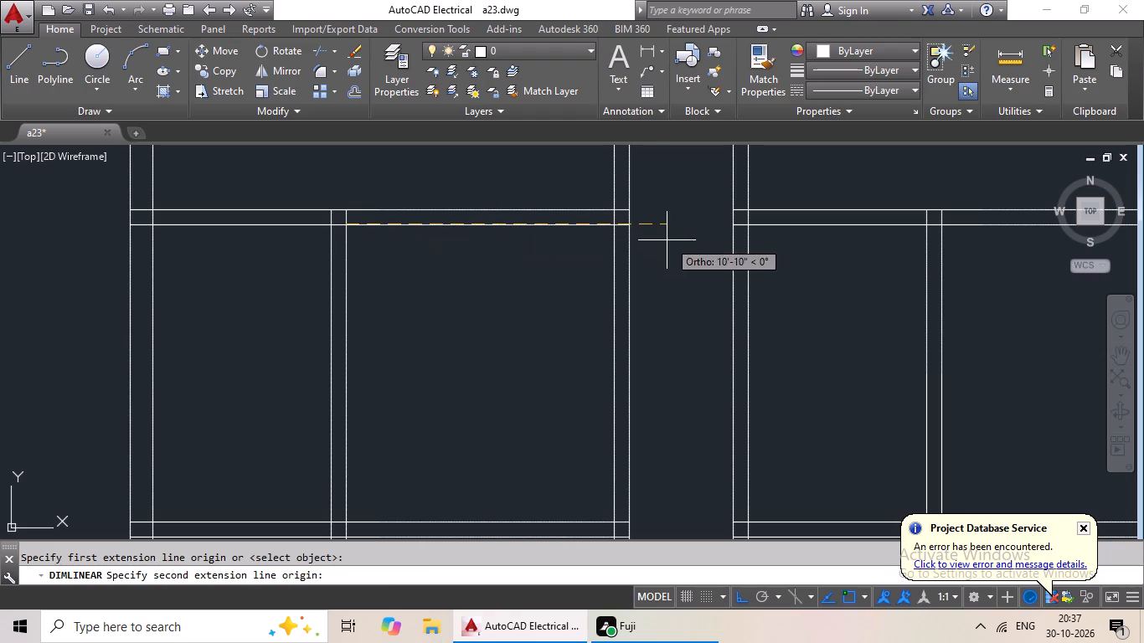
left_click(616, 224)
scroll(615, 288, "up", 2)
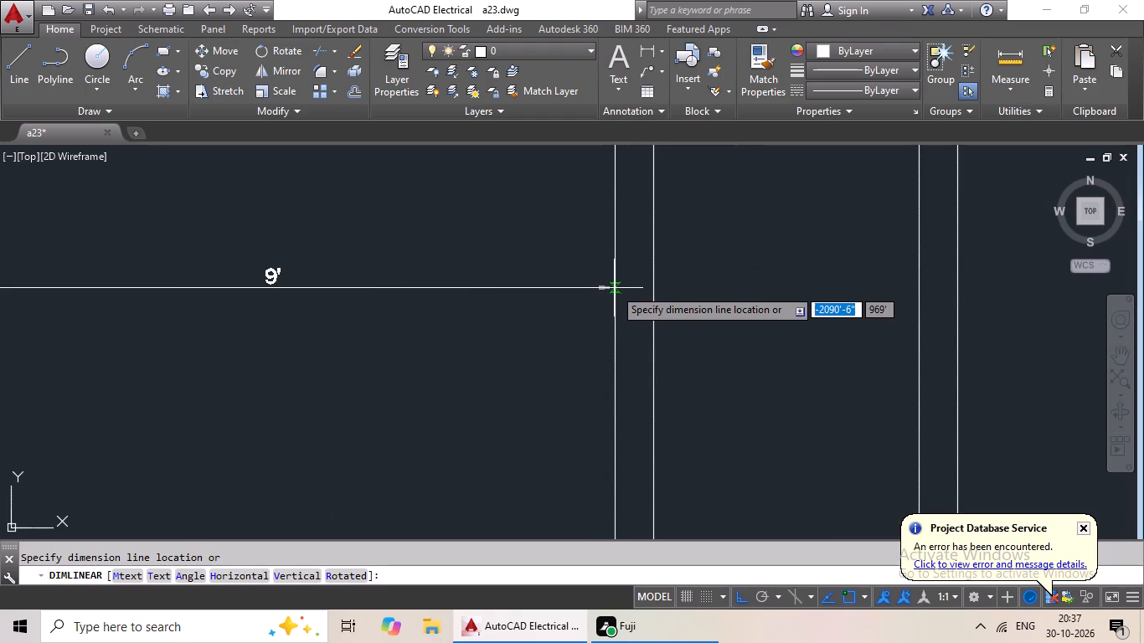
scroll(614, 288, "down", 3)
key("Escape")
key("Escape")
Trim both lines of the left wing's lower vertical partition below the third horizontal partition.
middle_click_drag(555, 318, 551, 247)
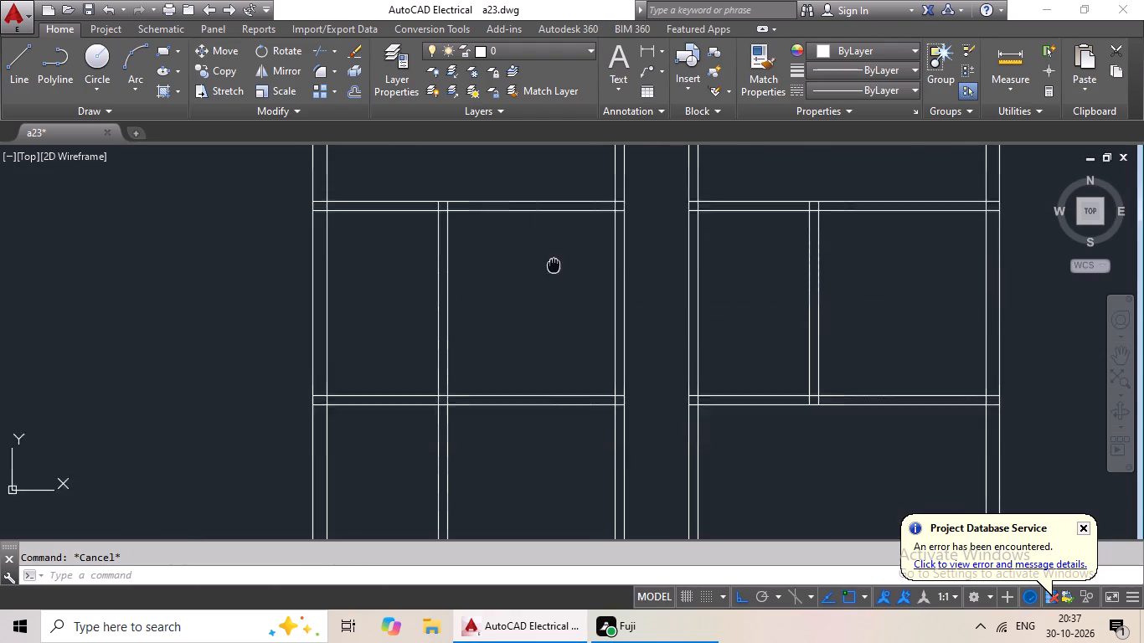
middle_click_drag(551, 247, 542, 192)
middle_click_drag(541, 344, 541, 249)
key("Escape")
key("Escape")
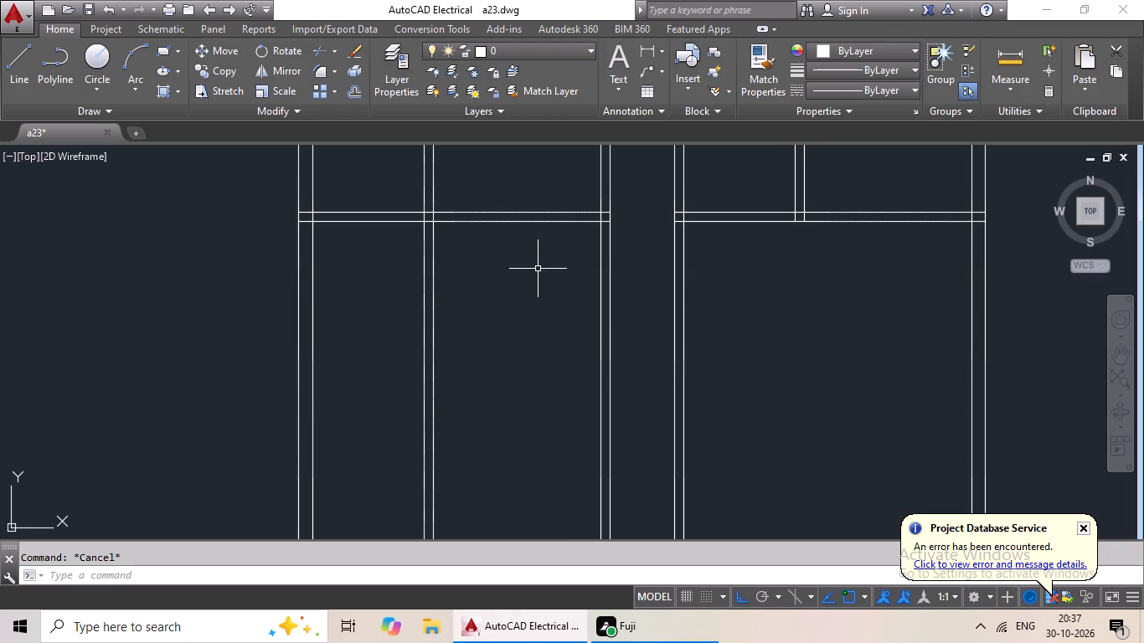
key("t")
key("r")
key("space")
key("space")
key("space")
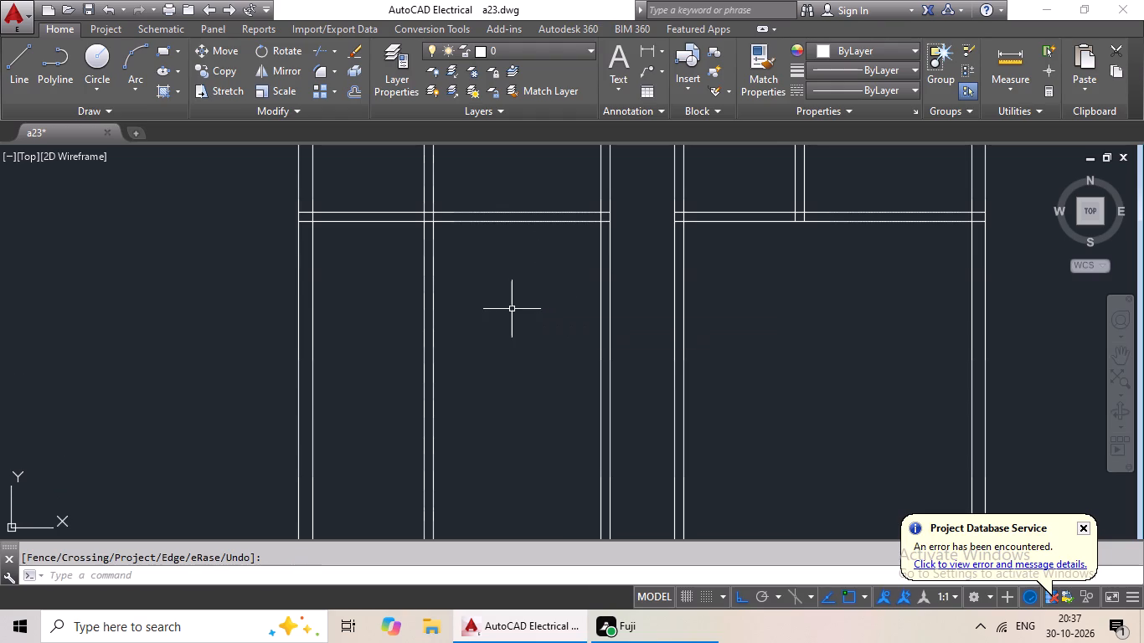
key("Escape")
type("tr")
key("space")
key("space")
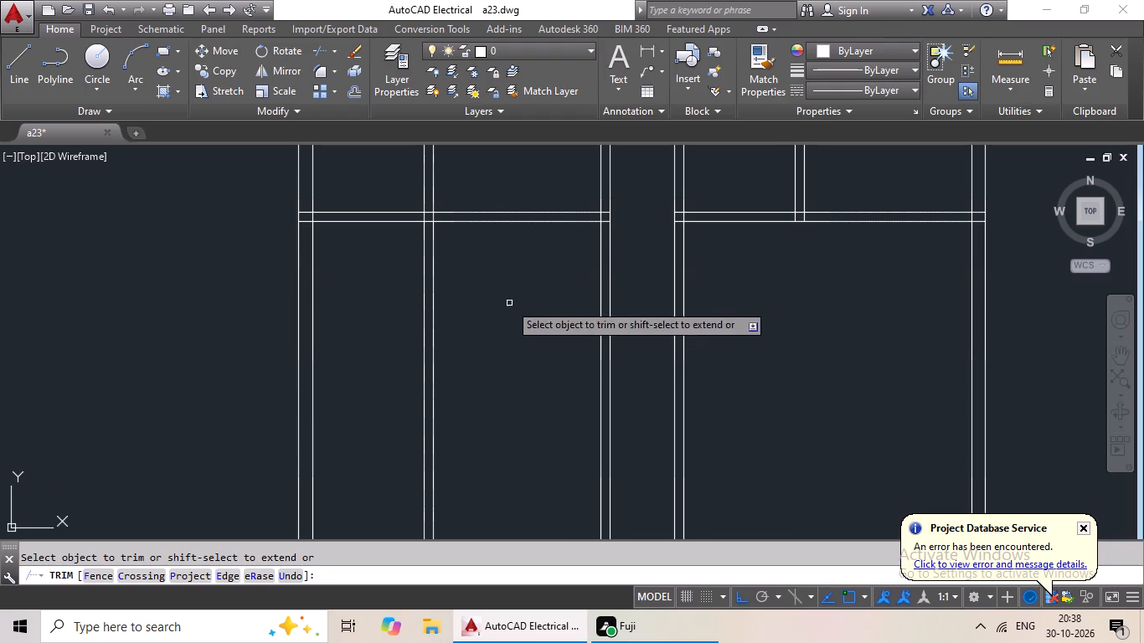
scroll(453, 255, "up", 1)
left_click_drag(462, 240, 318, 501)
left_click(317, 496)
scroll(419, 412, "down", 4)
middle_click_drag(420, 414, 425, 311)
middle_click_drag(429, 399, 436, 377)
key("Escape")
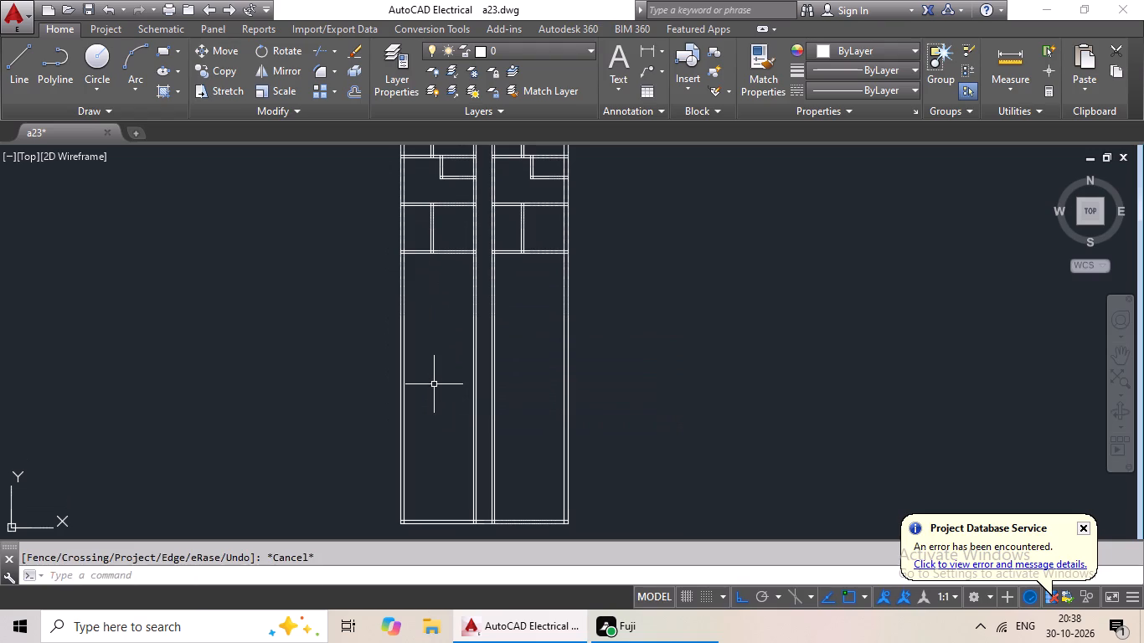
key("Escape")
key("Escape")
key("Escape")
key("Escape")
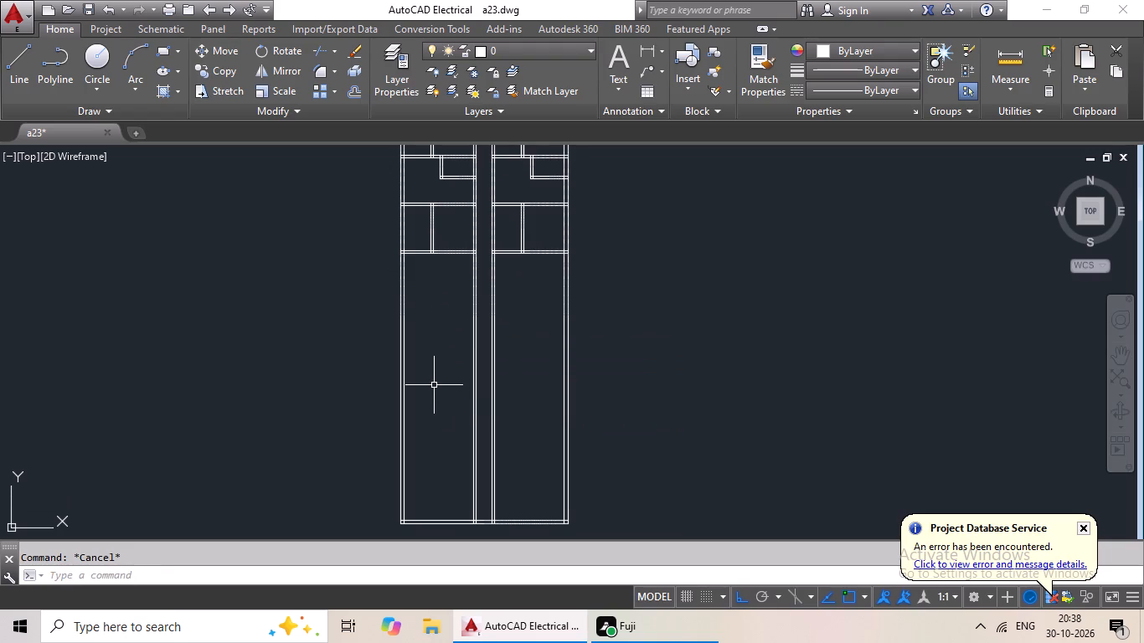
Offset the lower line of the third horizontal partition 10' downward in both the left and right wings.
key("o")
key("Return")
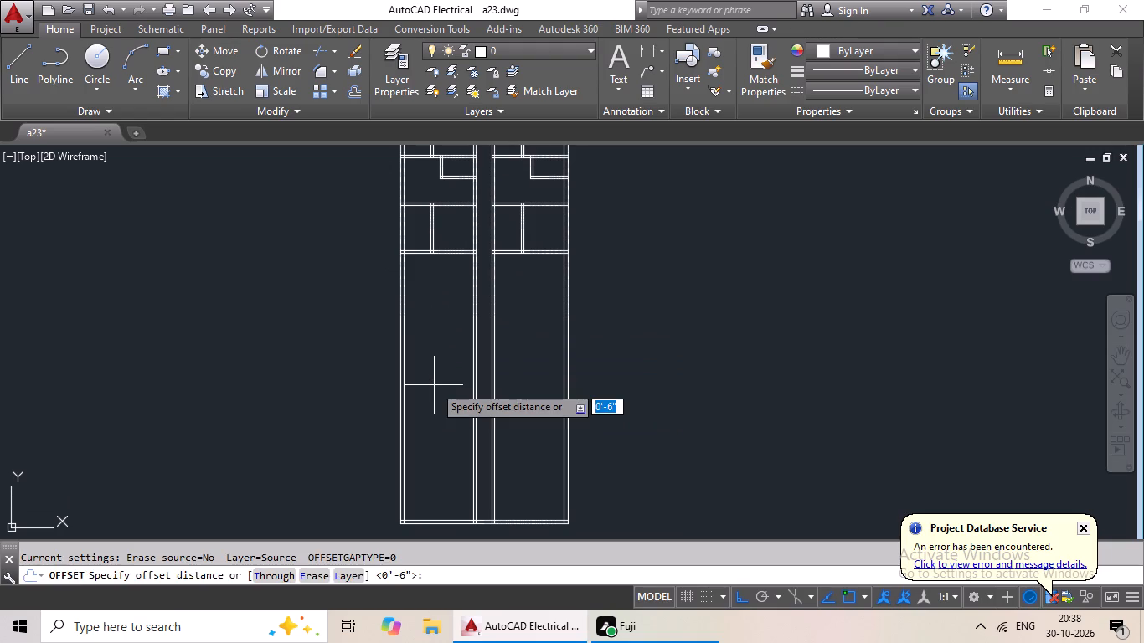
key("Escape")
key("Escape")
key("o")
key("Return")
type("10'")
key("Return")
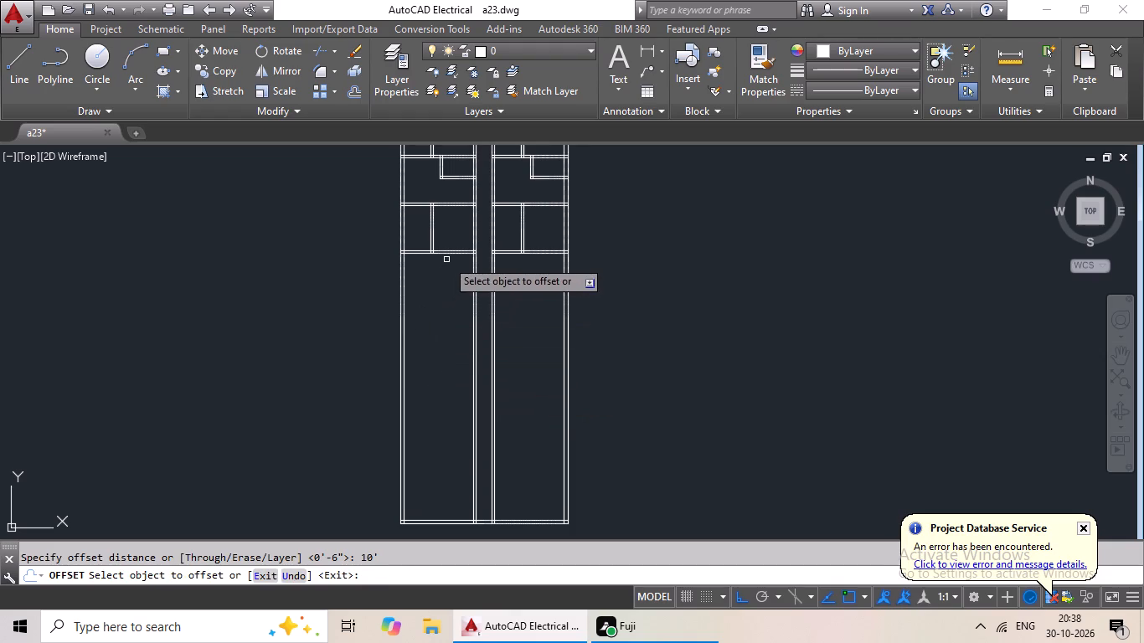
scroll(457, 249, "up", 3)
left_click_drag(461, 264, 461, 271)
left_click(461, 327)
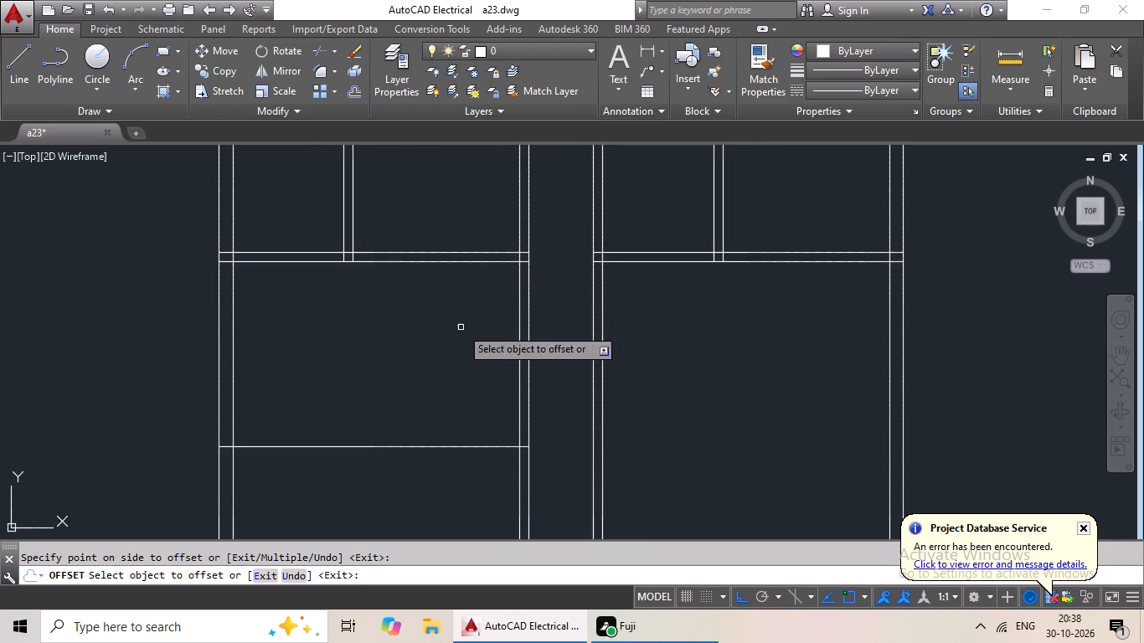
left_click_drag(747, 263, 747, 276)
left_click(739, 336)
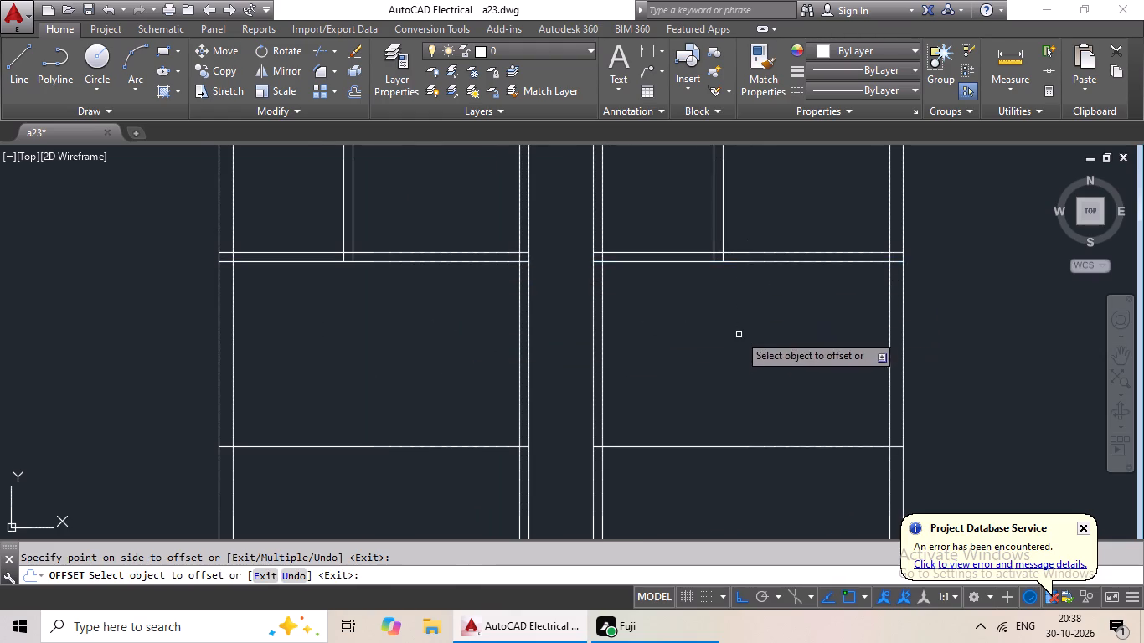
middle_click_drag(741, 330, 736, 292)
key("Escape")
key("Escape")
key("Escape")
Offset the new fourth horizontal line in each wing 6" downward to form the wall thickness.
key("o")
key("Return")
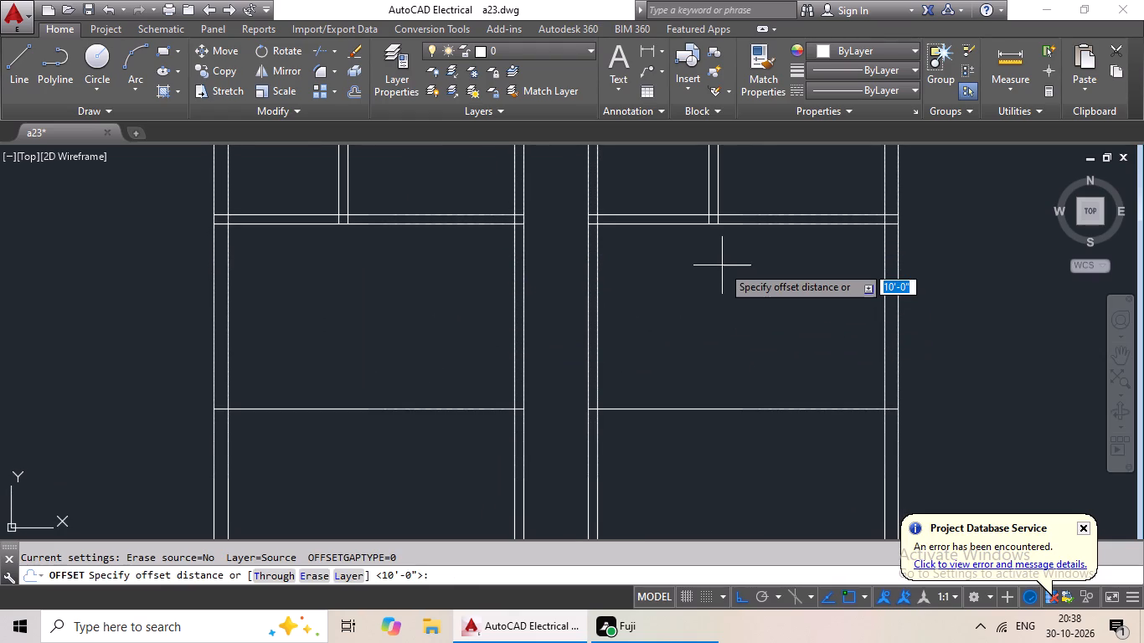
key("6")
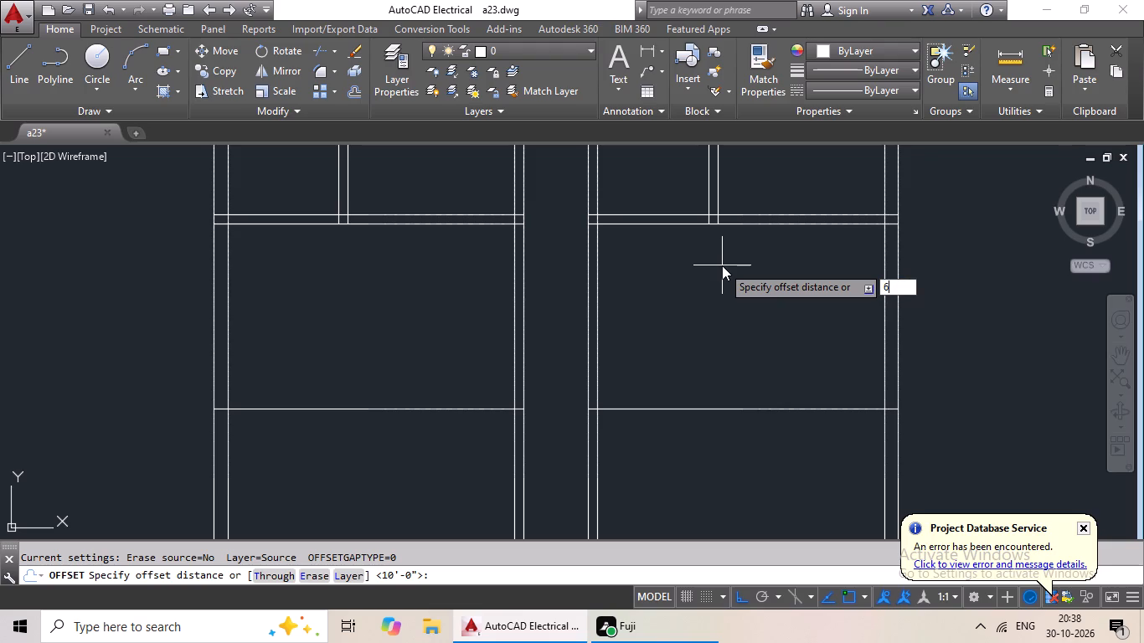
key("shift+quotedbl")
key("Return")
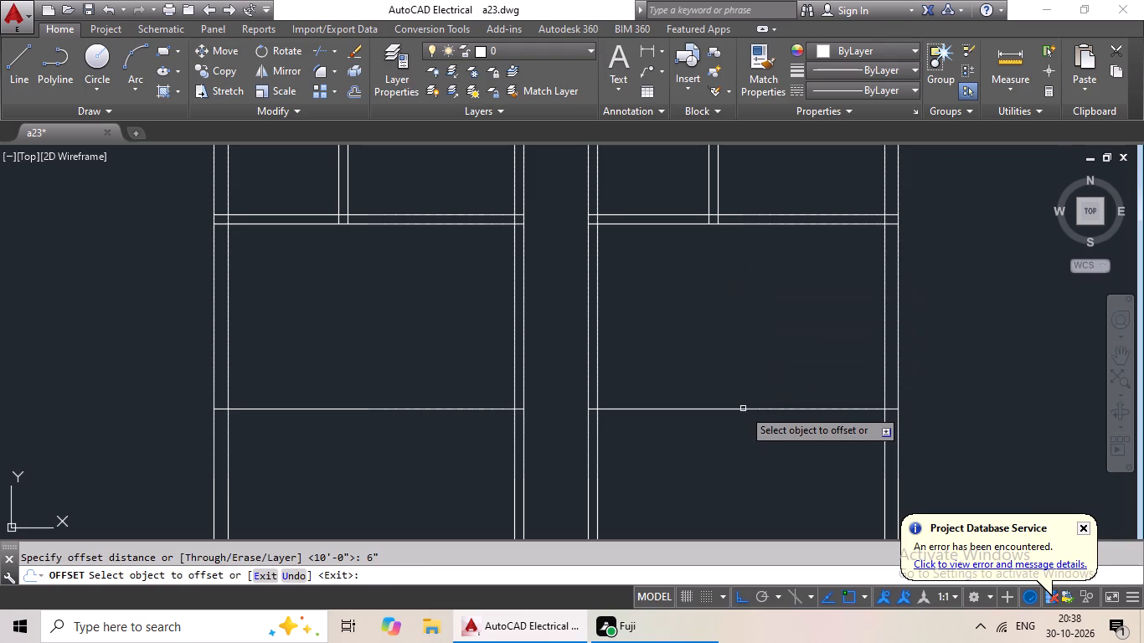
left_click(741, 412)
left_click(750, 407)
left_click(747, 450)
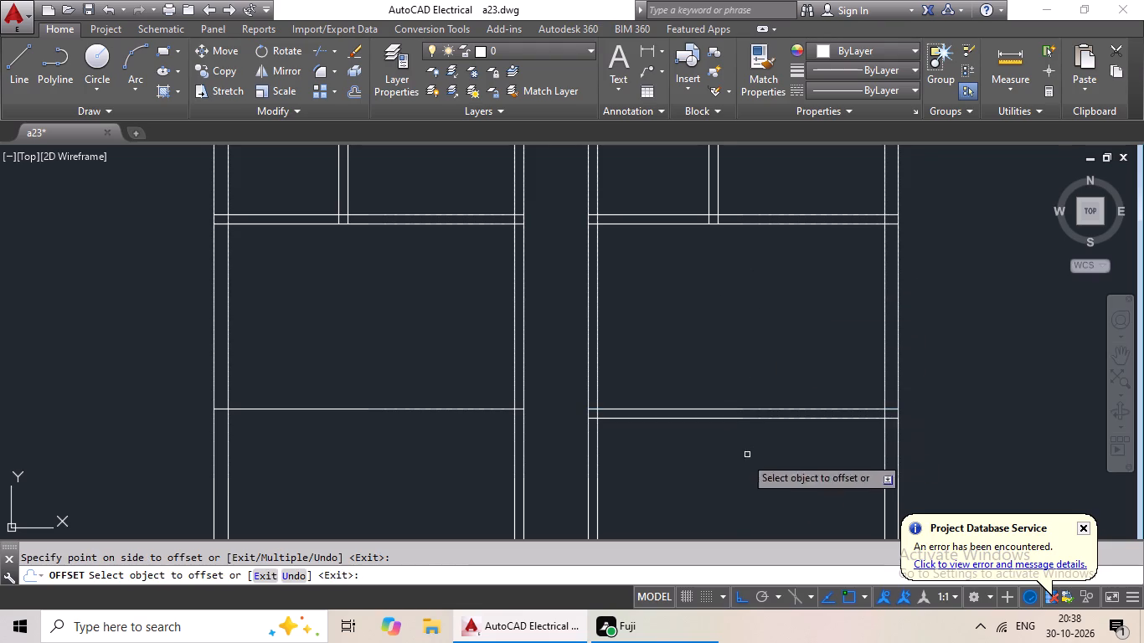
left_click_drag(434, 409, 425, 458)
left_click(423, 486)
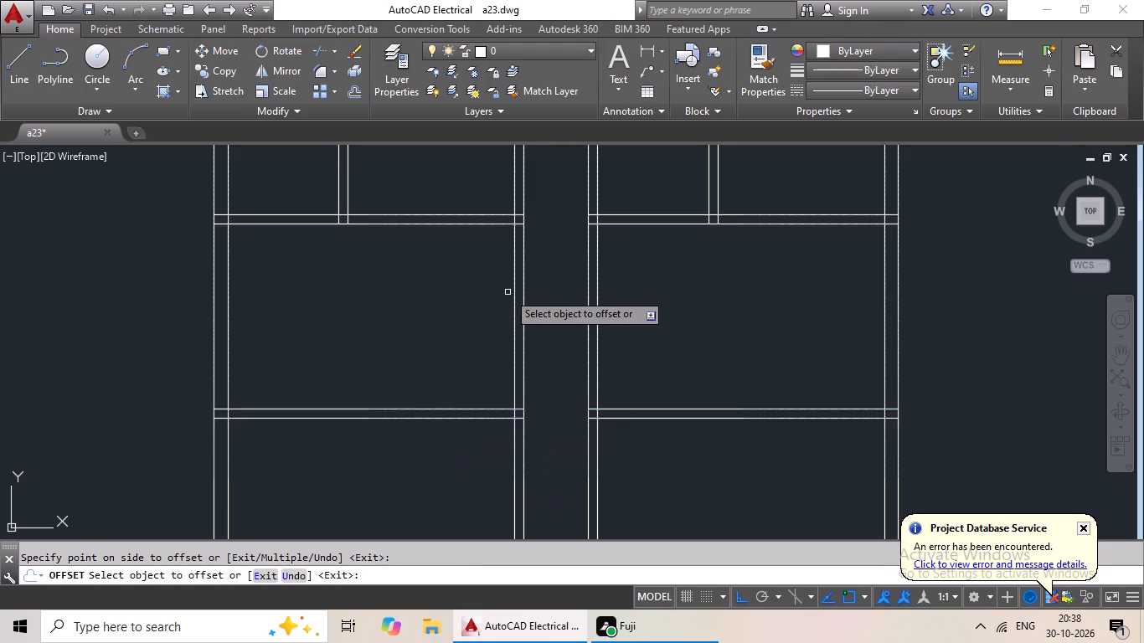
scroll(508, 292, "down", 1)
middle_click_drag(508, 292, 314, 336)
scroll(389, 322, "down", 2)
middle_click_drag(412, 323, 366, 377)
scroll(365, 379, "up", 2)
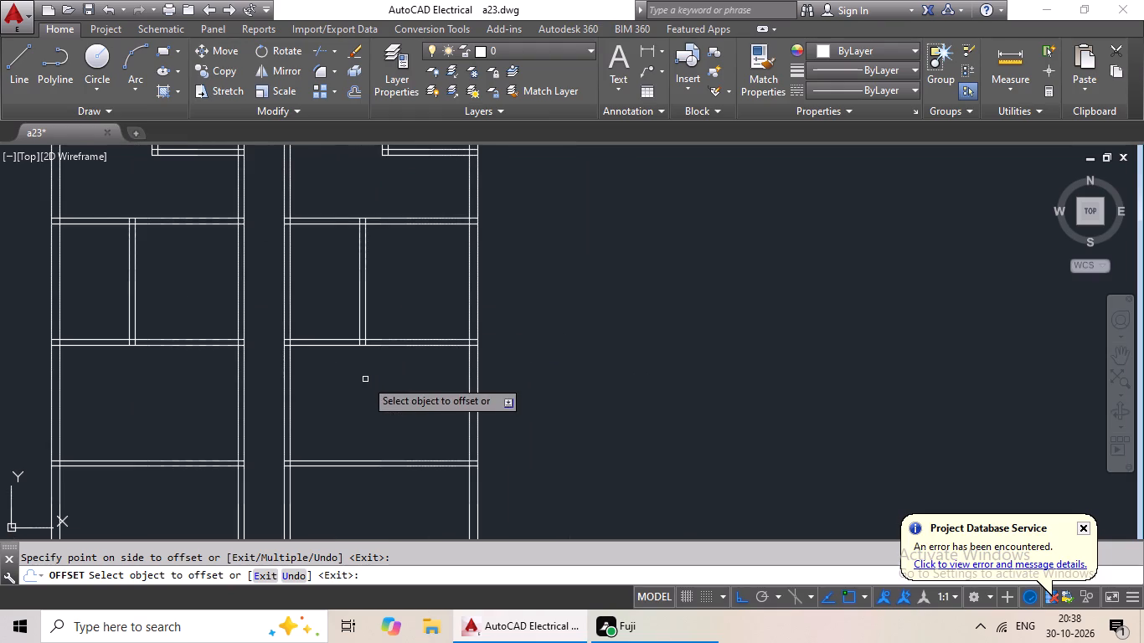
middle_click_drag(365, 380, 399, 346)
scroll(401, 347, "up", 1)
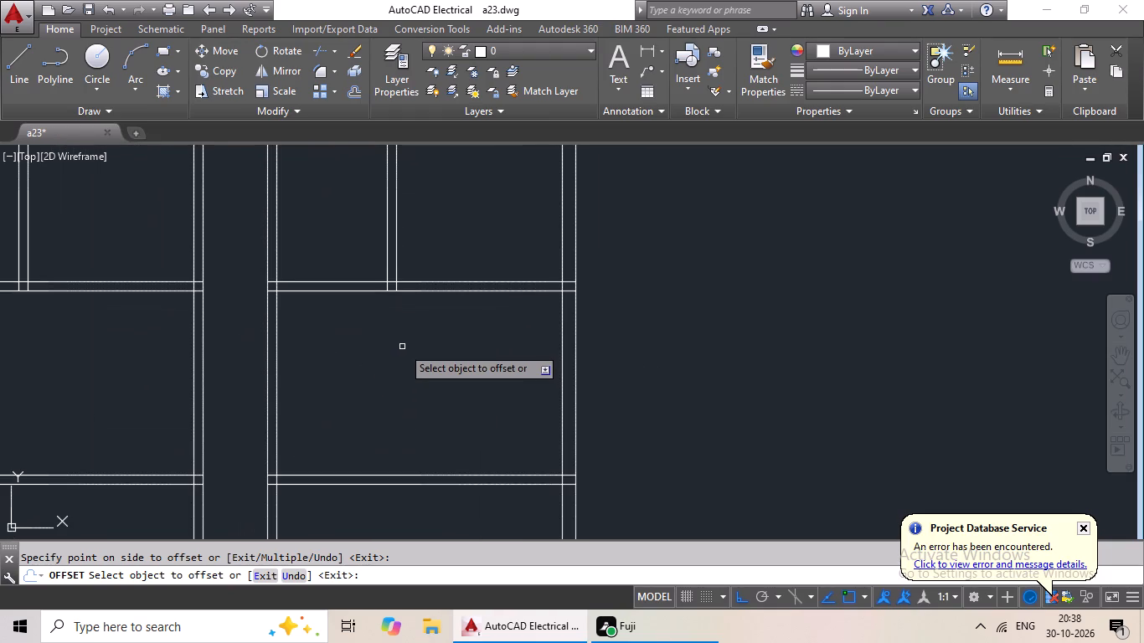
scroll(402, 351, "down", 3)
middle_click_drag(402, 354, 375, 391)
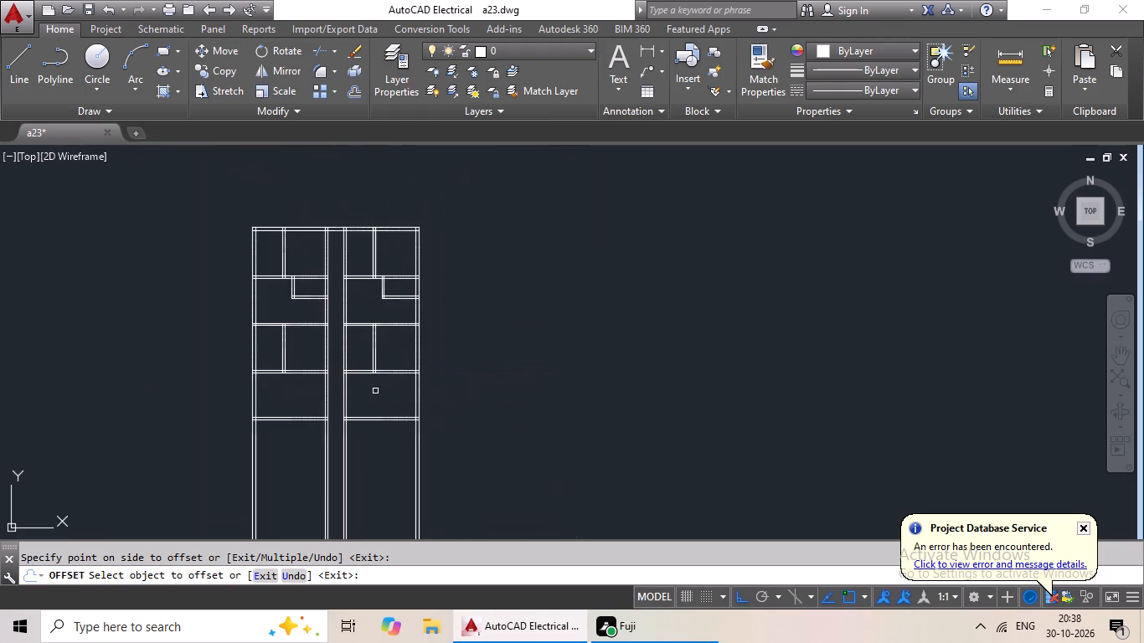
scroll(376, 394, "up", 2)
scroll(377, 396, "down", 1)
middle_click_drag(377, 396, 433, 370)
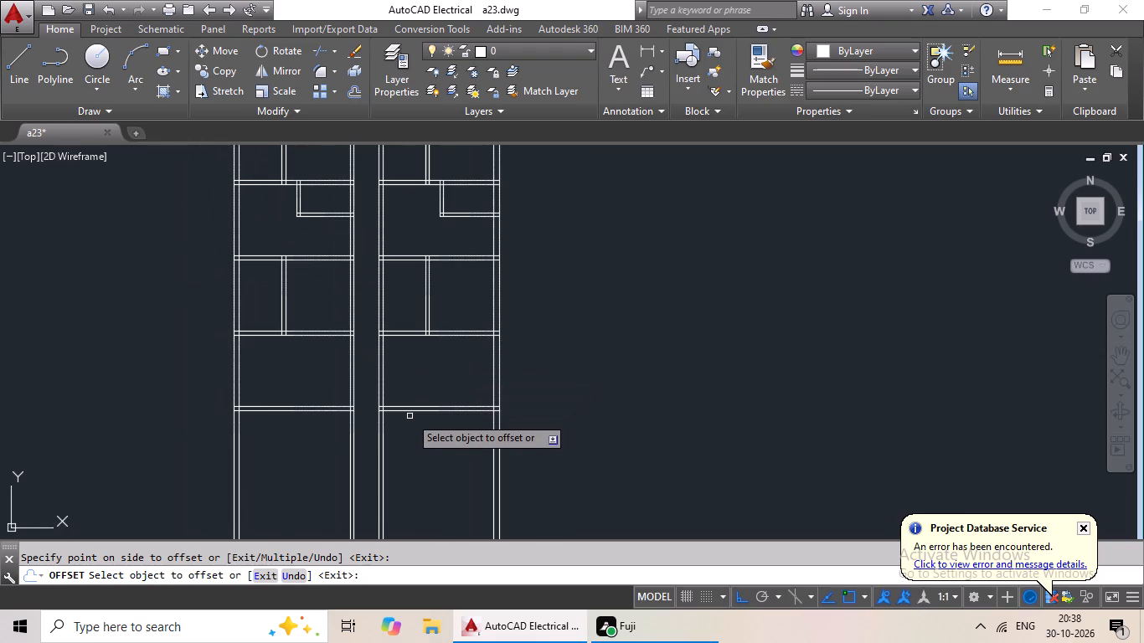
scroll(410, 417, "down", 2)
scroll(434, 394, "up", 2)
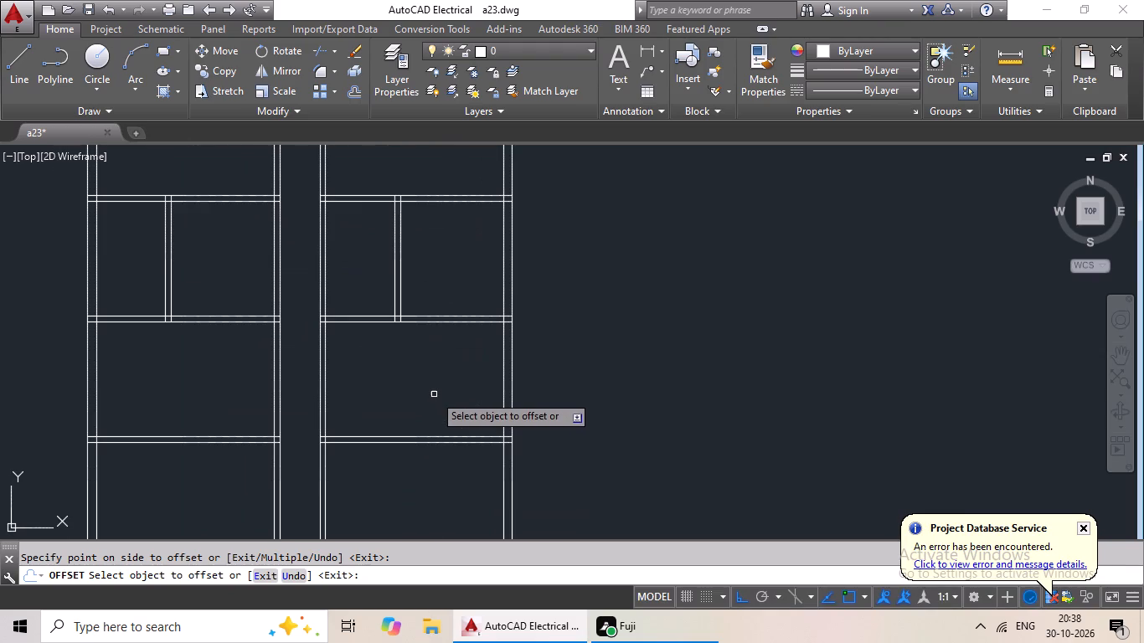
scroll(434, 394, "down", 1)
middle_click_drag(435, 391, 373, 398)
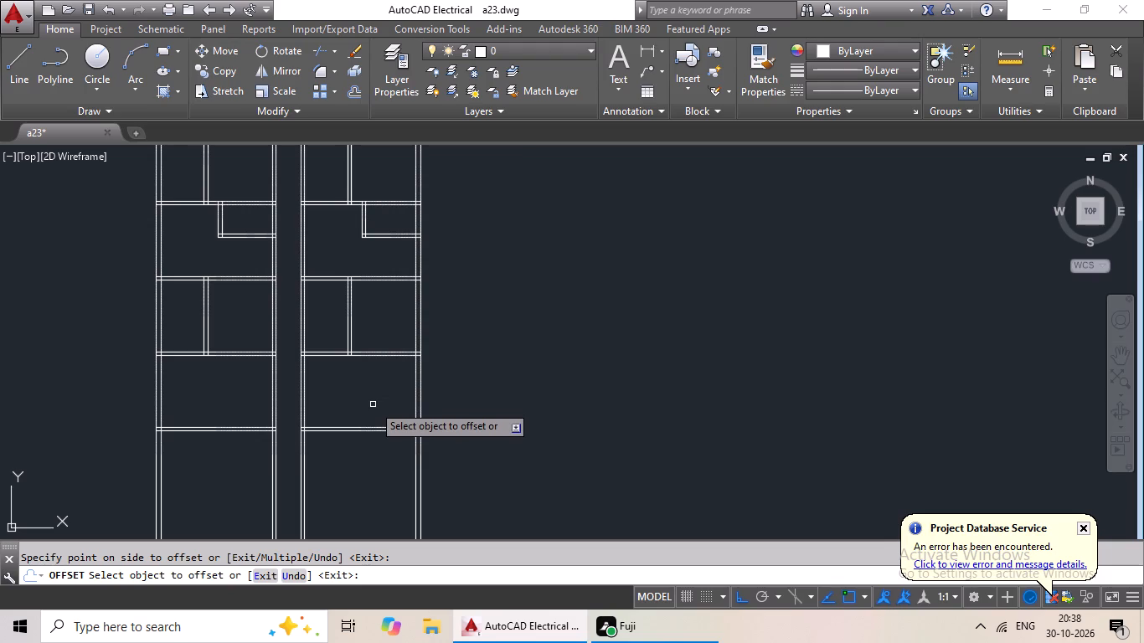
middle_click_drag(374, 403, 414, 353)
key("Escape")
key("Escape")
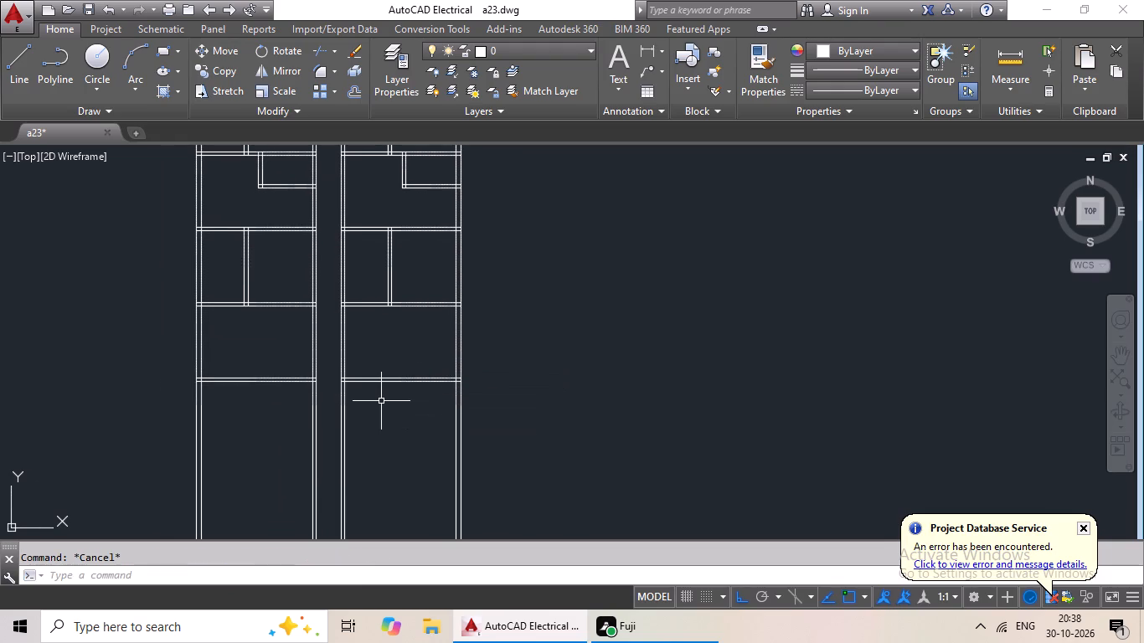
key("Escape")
Offset the inner line of the right wing's outer side wall 7' inward, toward the passage.
key("o")
key("Return")
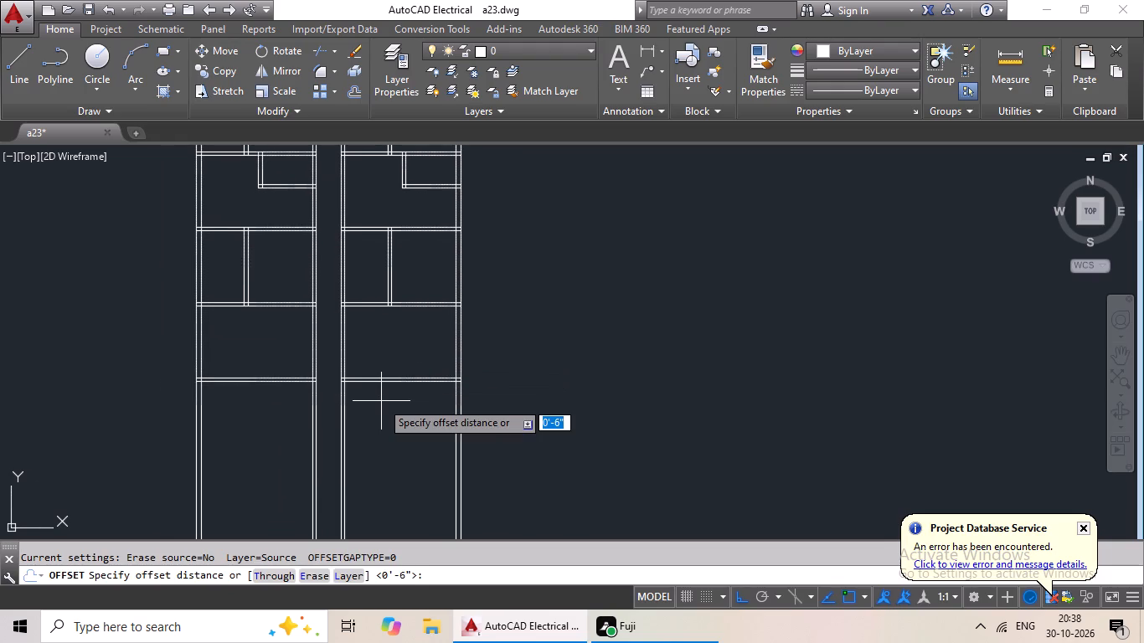
type("7'")
key("Return")
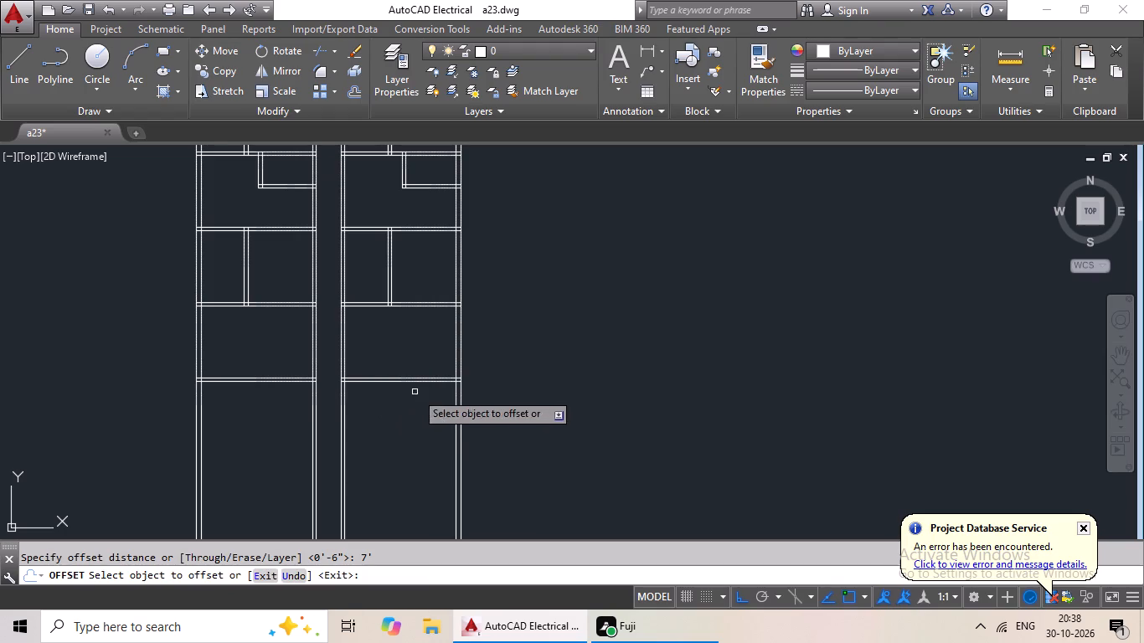
scroll(460, 304, "up", 1)
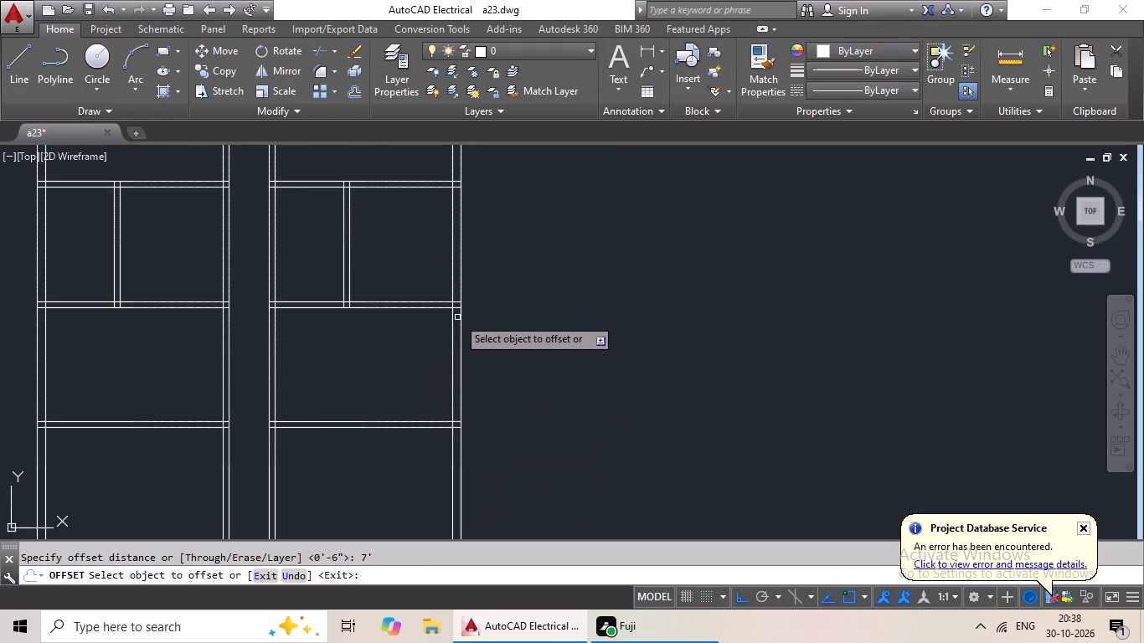
left_click(451, 327)
left_click(399, 345)
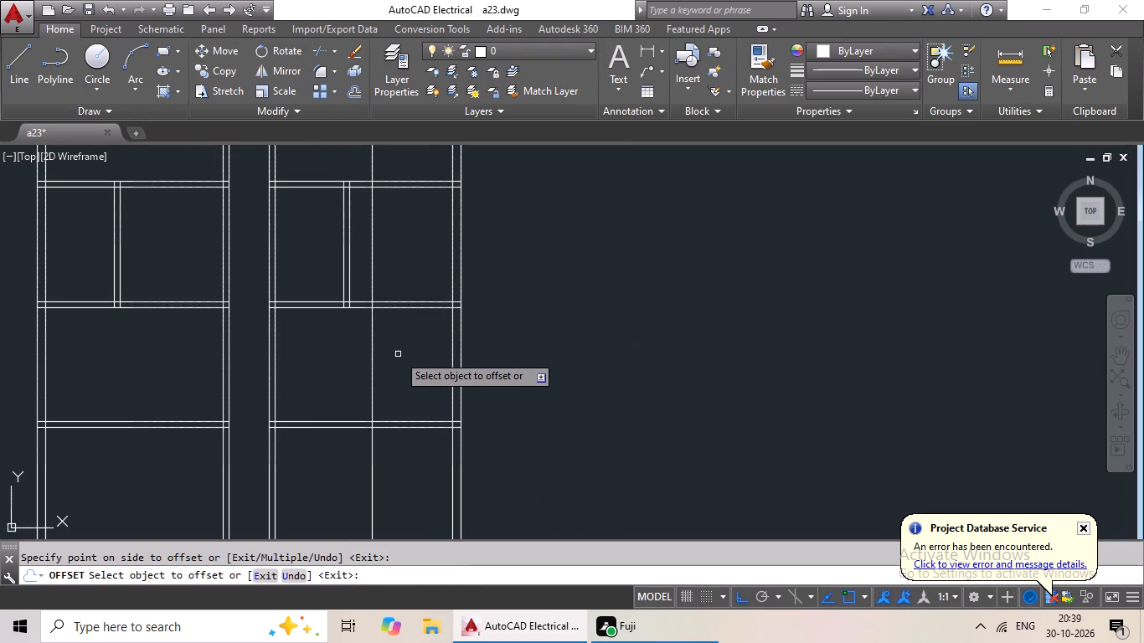
key("Escape")
key("Escape")
key("Escape")
key("Escape")
Offset the new vertical line in the right wing 6" toward the passage to form the partition thickness.
key("o")
key("Return")
key("6")
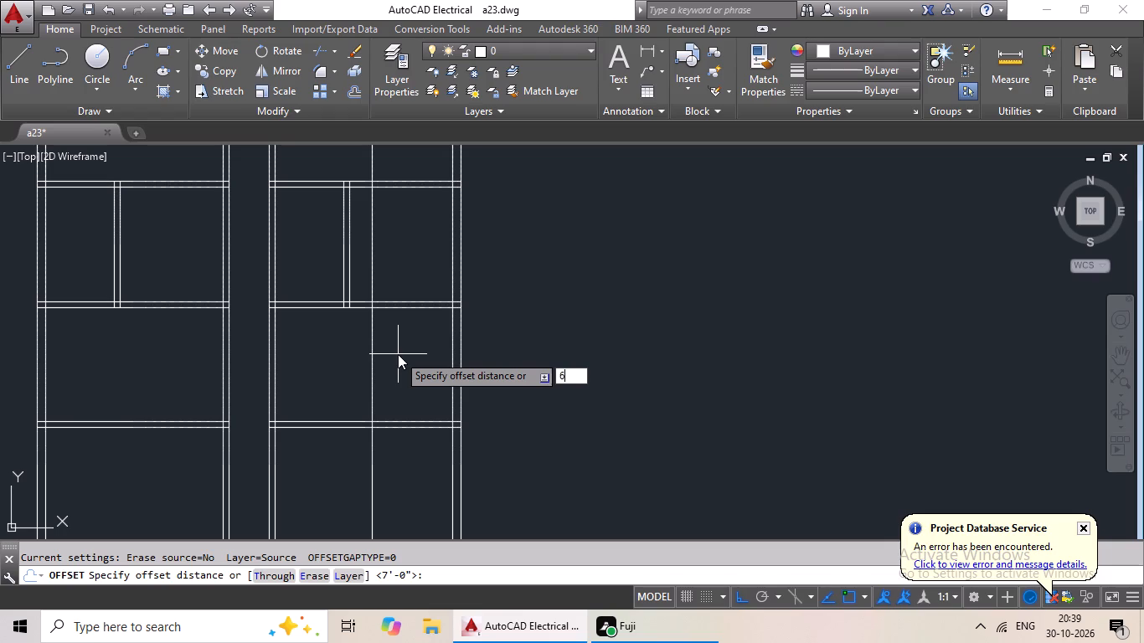
key("shift+quotedbl")
key("Return")
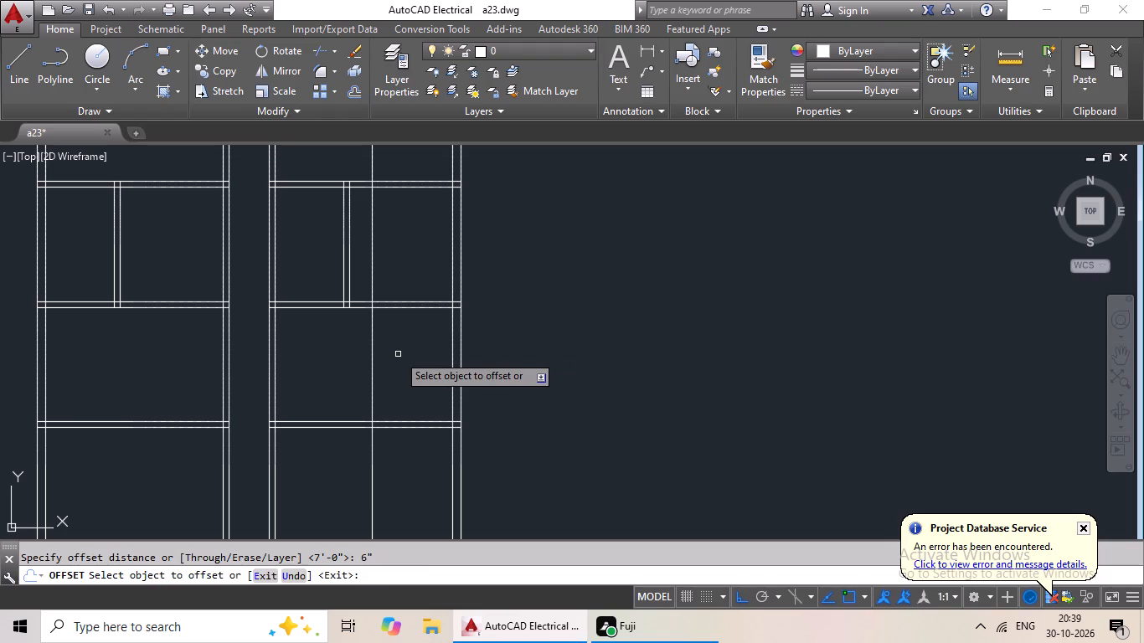
left_click_drag(371, 322, 339, 360)
left_click(339, 360)
key("Escape")
key("Escape")
key("Escape")
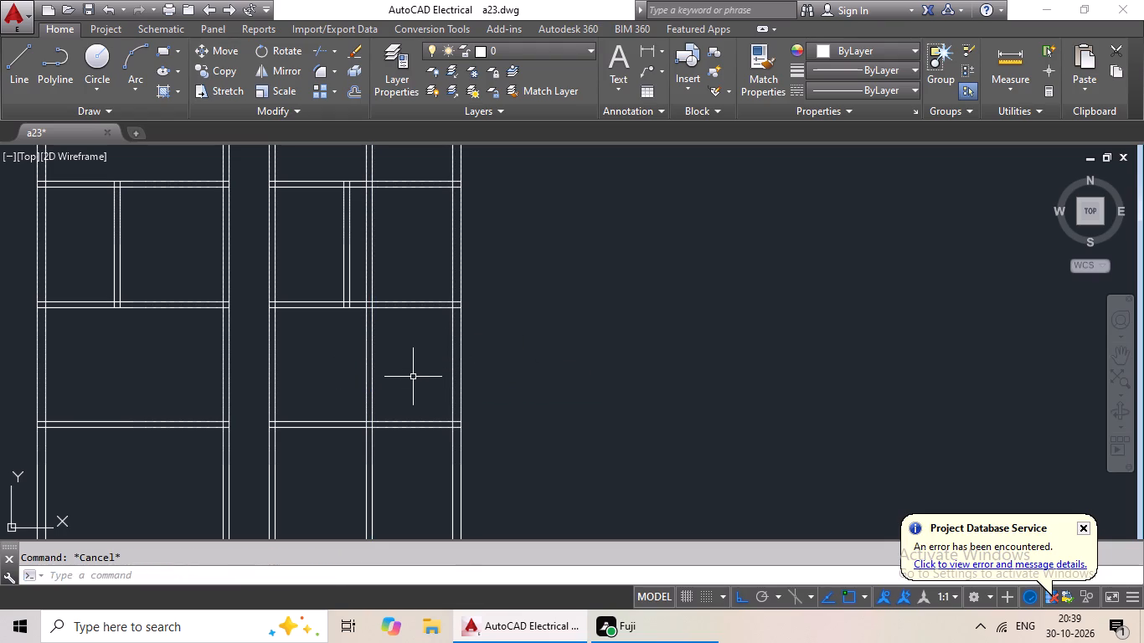
Trim both lines of the right wing's new vertical partition below the fourth horizontal partition.
key("t")
key("r")
key("space")
key("space")
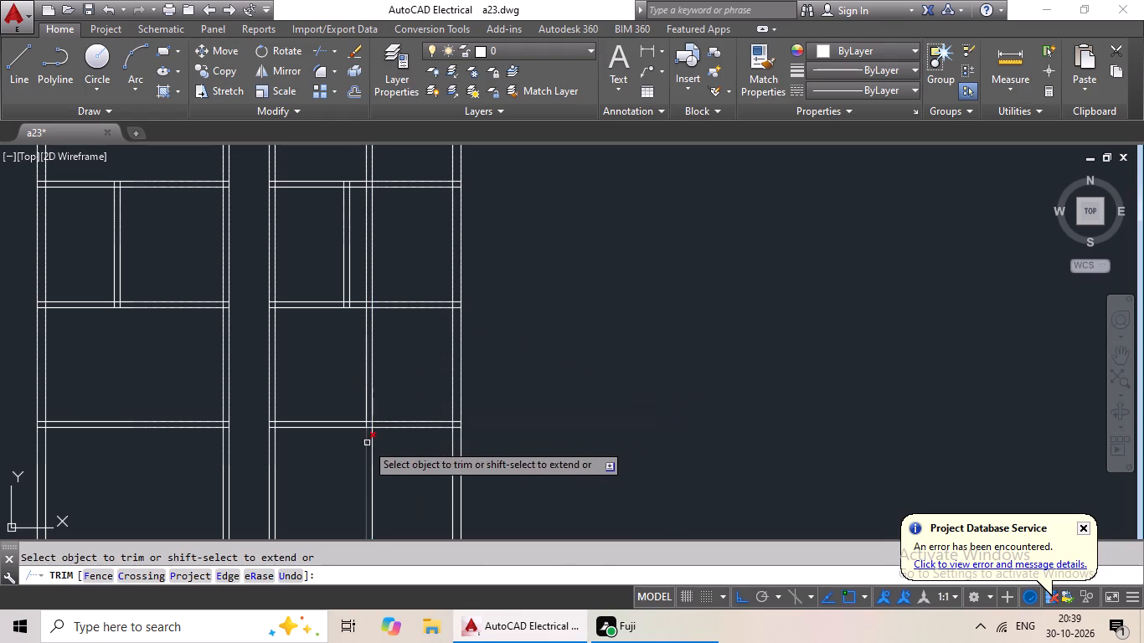
scroll(367, 434, "up", 2)
left_click_drag(415, 430, 318, 476)
left_click_drag(318, 476, 329, 475)
Trim both lines of the right wing's new vertical partition between the second and third horizontal partitions.
scroll(419, 349, "down", 2)
middle_click_drag(430, 326, 412, 416)
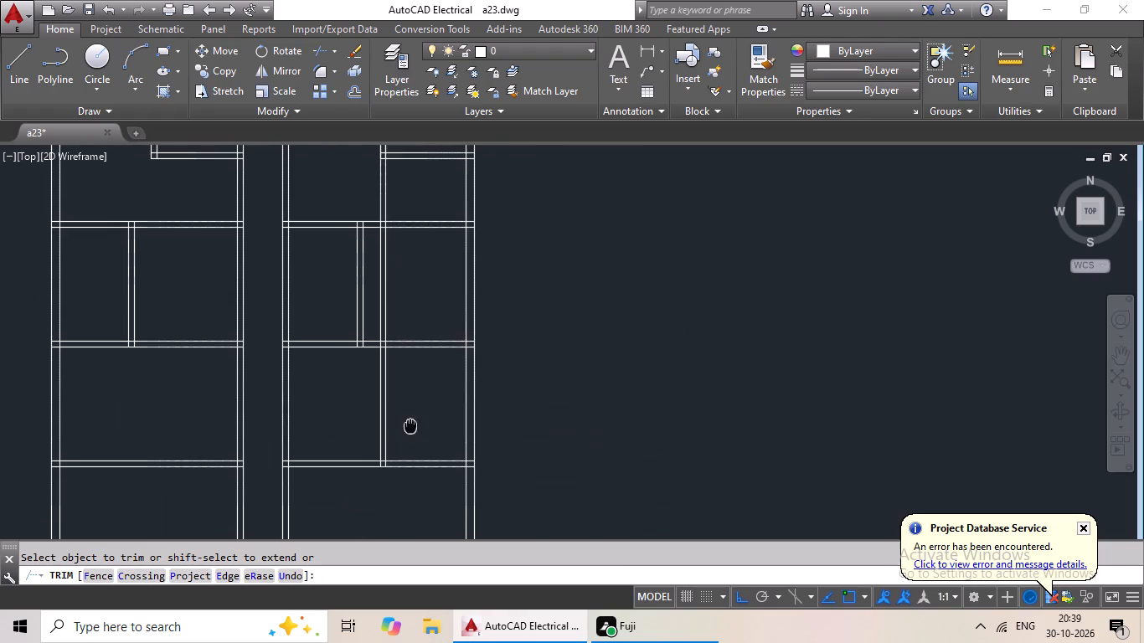
middle_click(407, 442)
scroll(403, 263, "up", 1)
left_click_drag(412, 255, 347, 341)
left_click(358, 337)
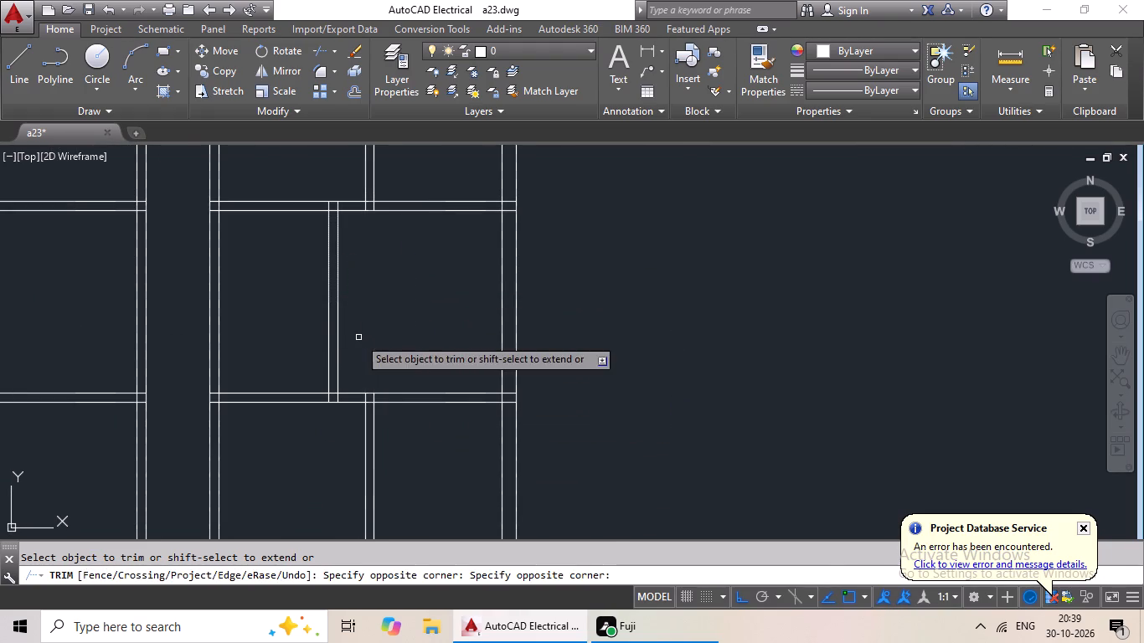
scroll(426, 332, "down", 2)
middle_click_drag(432, 387, 451, 343)
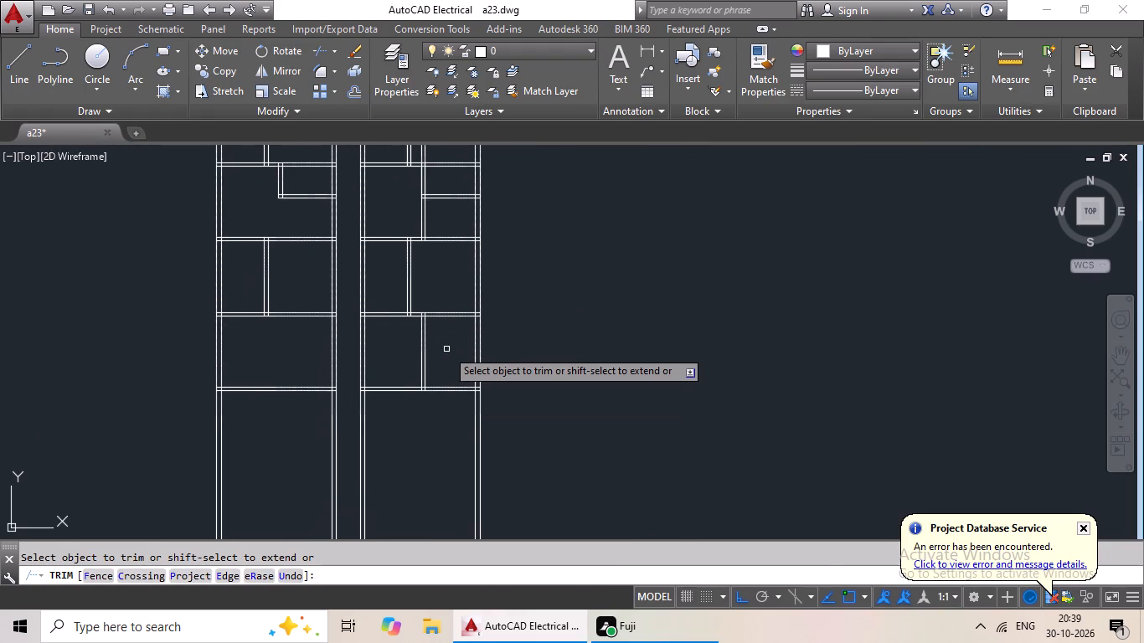
scroll(446, 349, "up", 2)
middle_click_drag(446, 350, 415, 419)
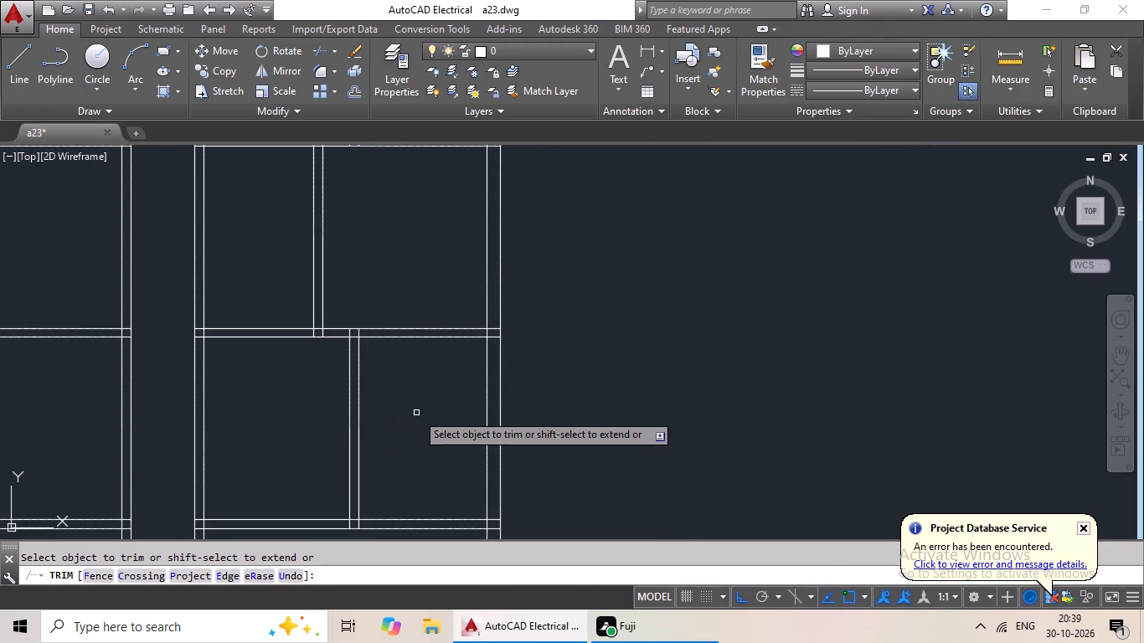
key("Escape")
key("Escape")
key("Escape")
Offset the lower line of the right wing's third horizontal partition 4' downward.
key("o")
key("Return")
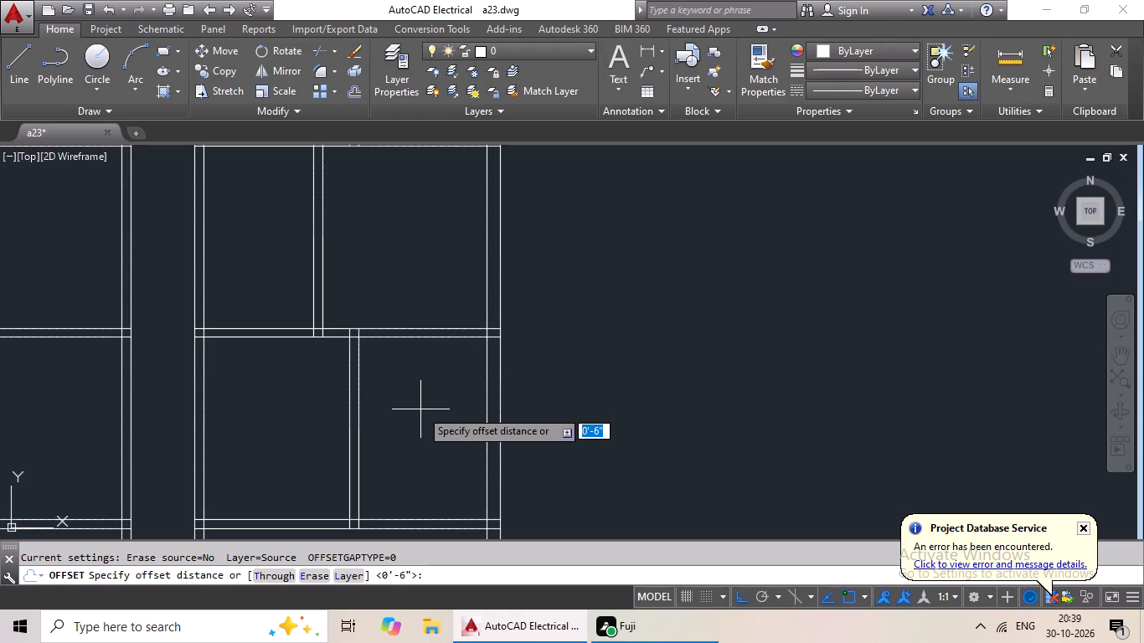
type("4'")
key("Return")
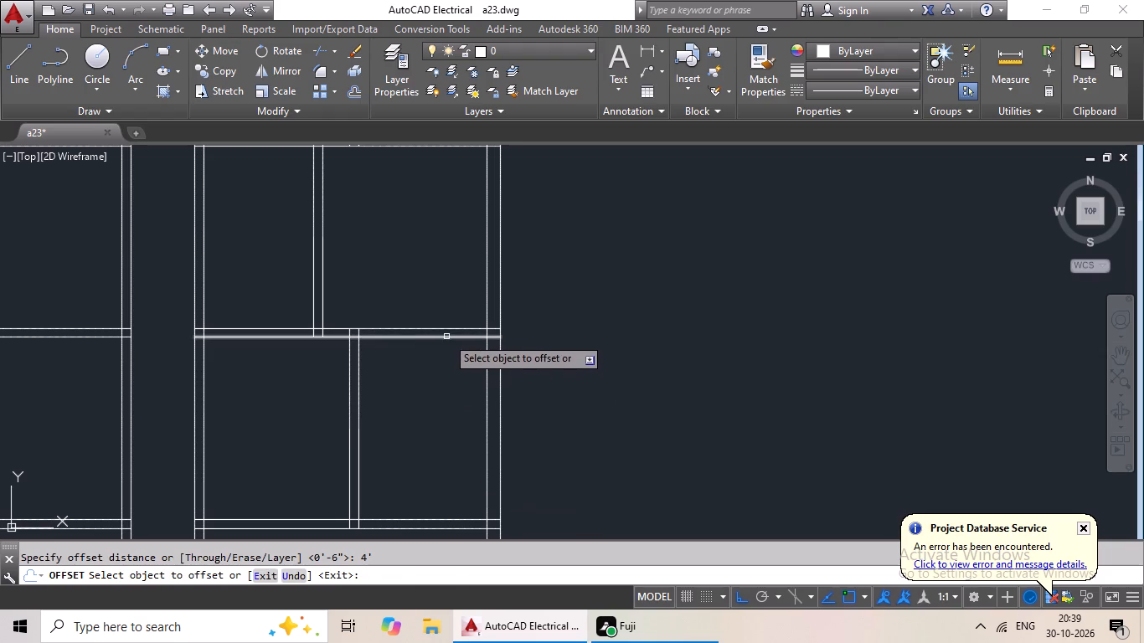
left_click_drag(446, 337, 441, 405)
left_click(441, 403)
key("Escape")
key("Escape")
Offset the new horizontal line in the right wing 6" downward to form the wall thickness.
key("o")
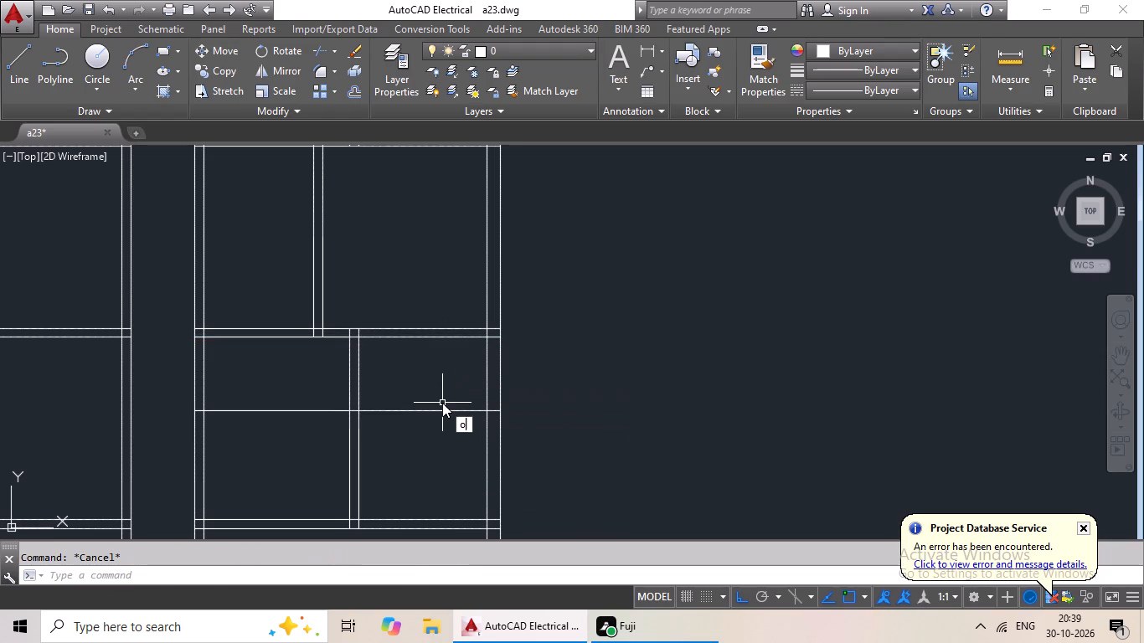
key("Return")
type("6\"")
key("Return")
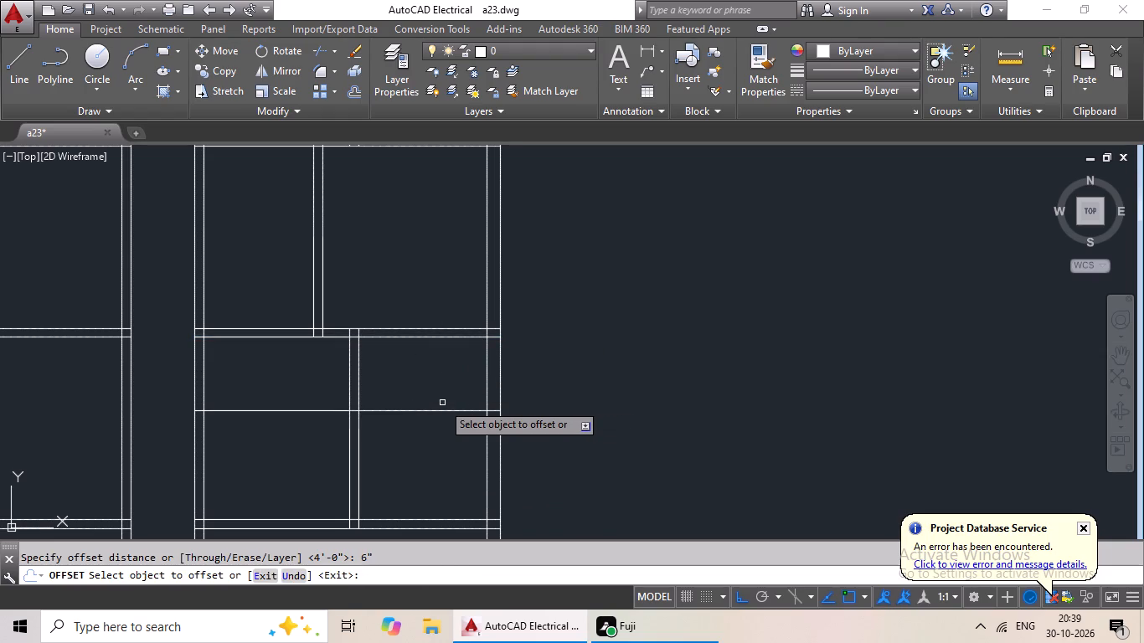
left_click_drag(433, 413, 433, 474)
left_click(434, 475)
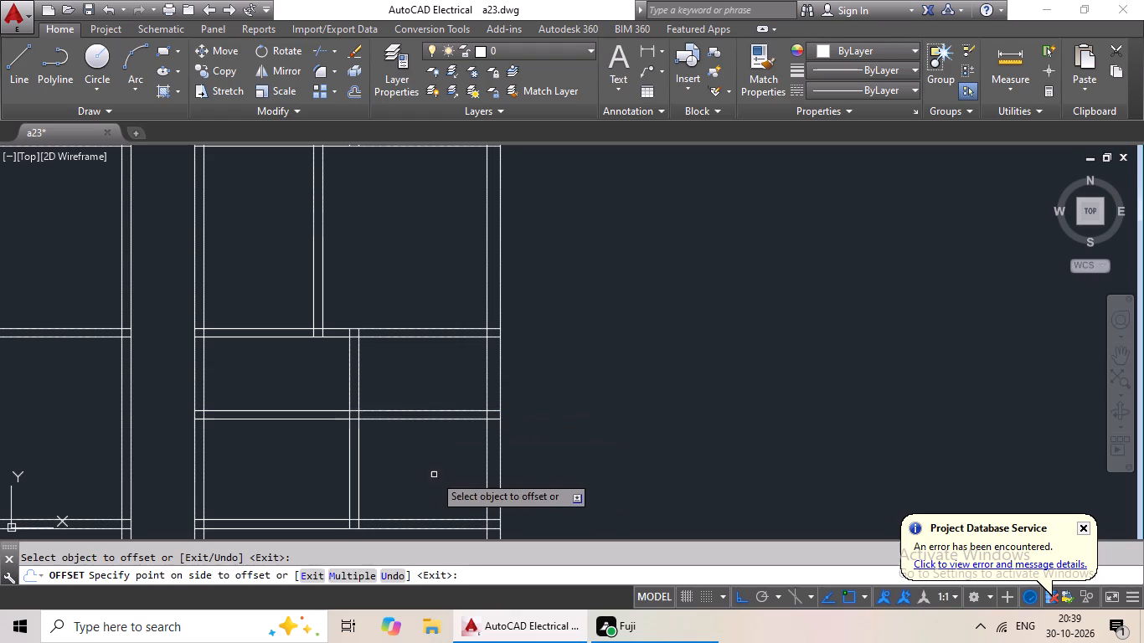
key("Escape")
key("Escape")
Trim the new vertical and horizontal partitions beyond their crossing to enclose a small room against the right wing's outer wall, below the third horizontal partition.
type("tr")
key("space")
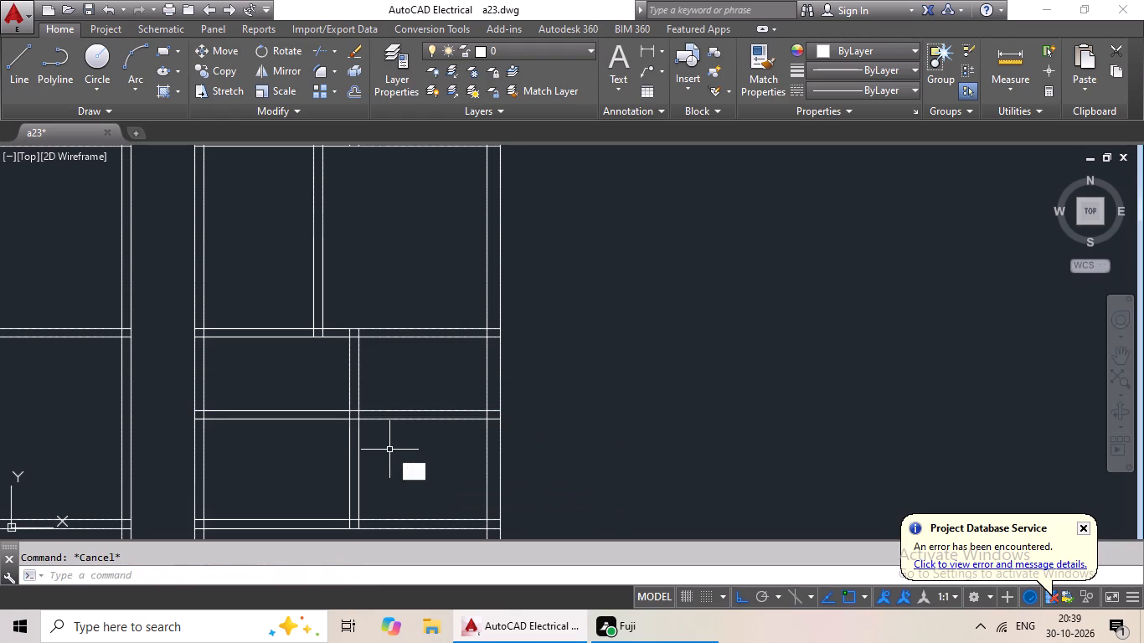
key("space")
scroll(364, 459, "up", 3)
left_click_drag(425, 402, 235, 511)
left_click(235, 511)
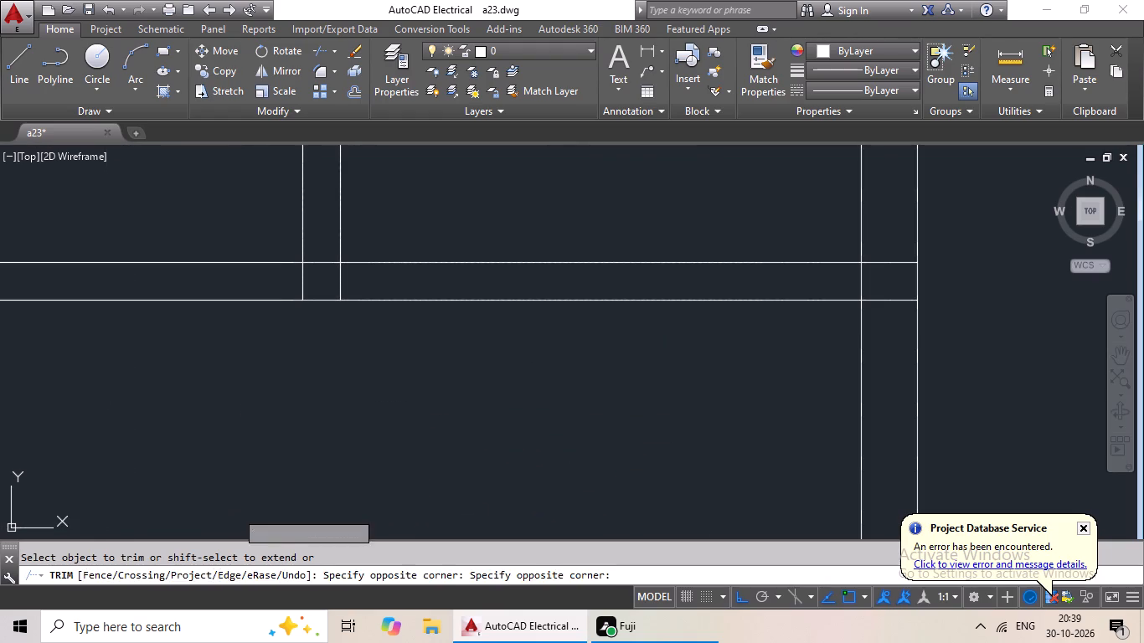
left_click_drag(270, 241, 229, 357)
left_click_drag(229, 357, 244, 365)
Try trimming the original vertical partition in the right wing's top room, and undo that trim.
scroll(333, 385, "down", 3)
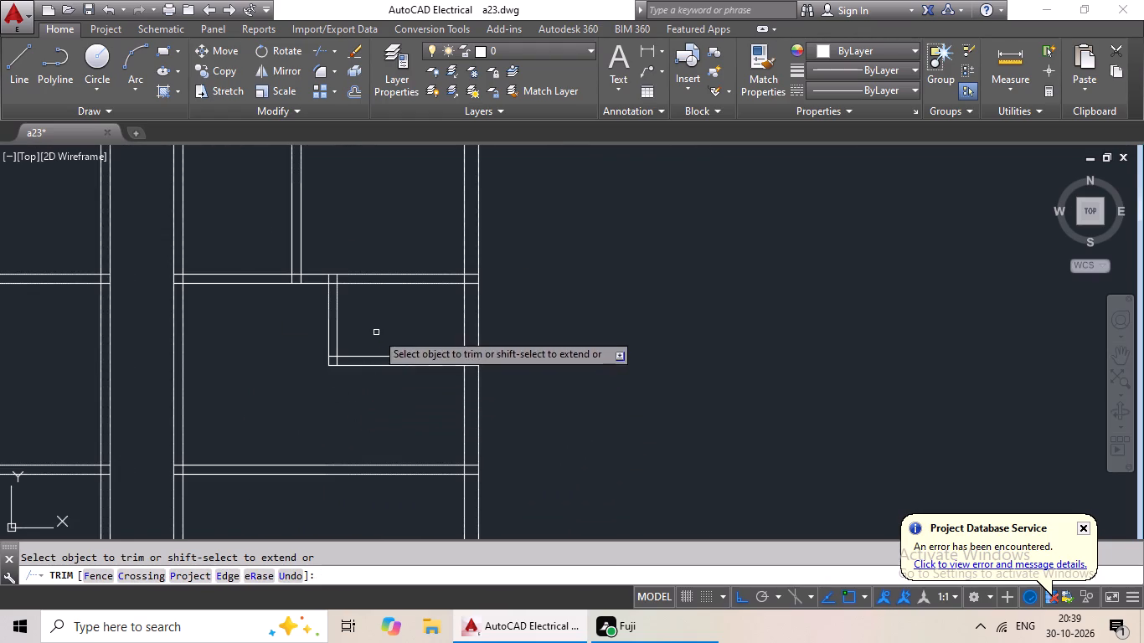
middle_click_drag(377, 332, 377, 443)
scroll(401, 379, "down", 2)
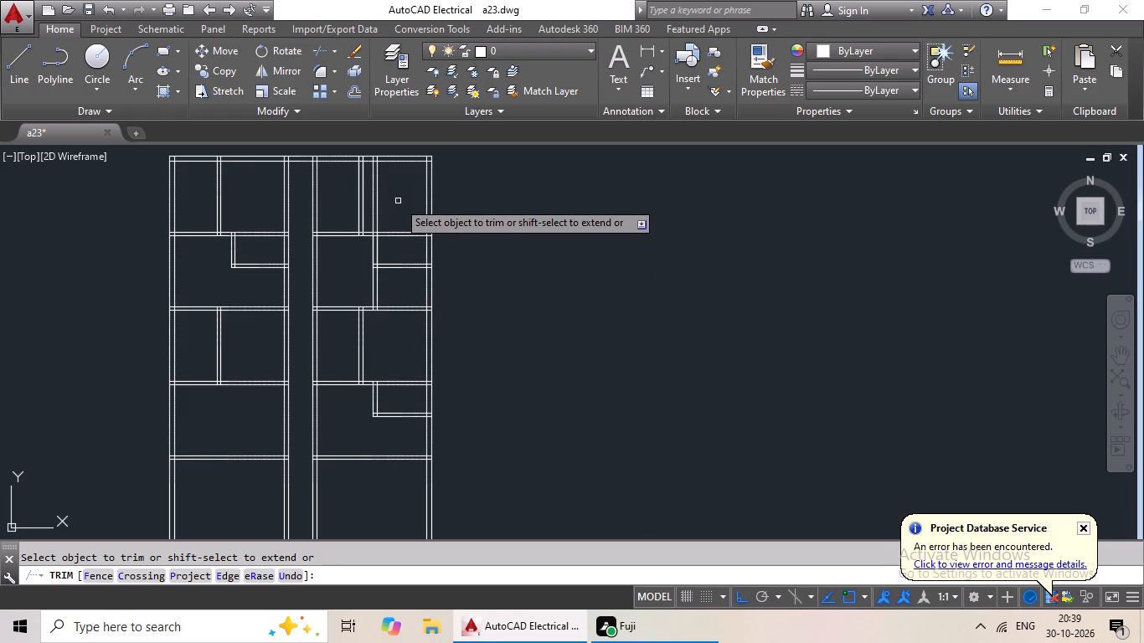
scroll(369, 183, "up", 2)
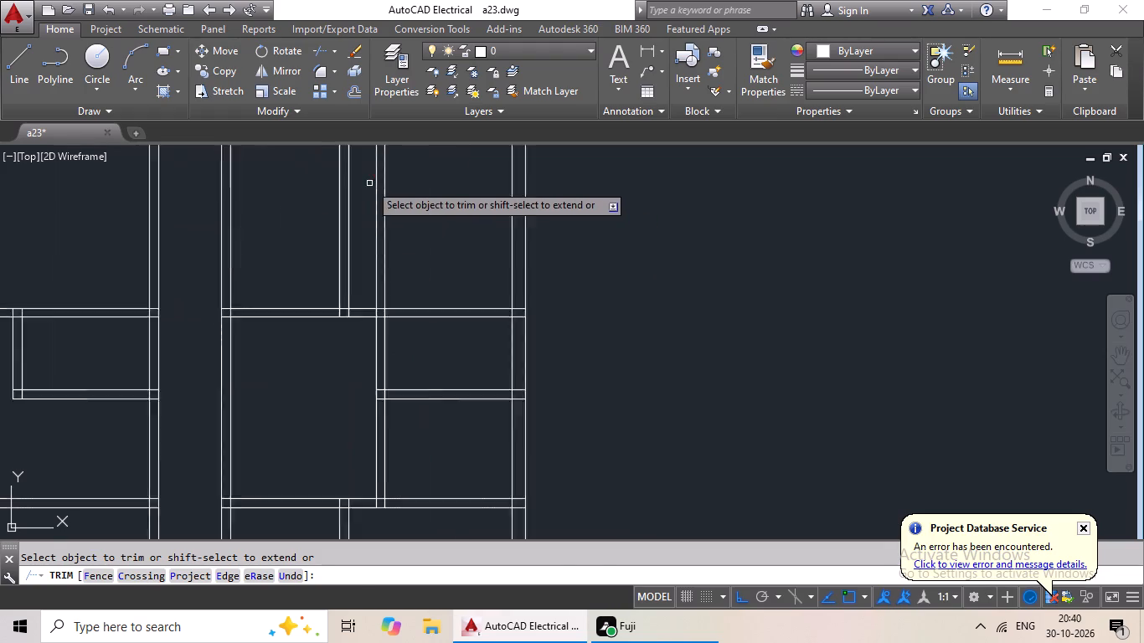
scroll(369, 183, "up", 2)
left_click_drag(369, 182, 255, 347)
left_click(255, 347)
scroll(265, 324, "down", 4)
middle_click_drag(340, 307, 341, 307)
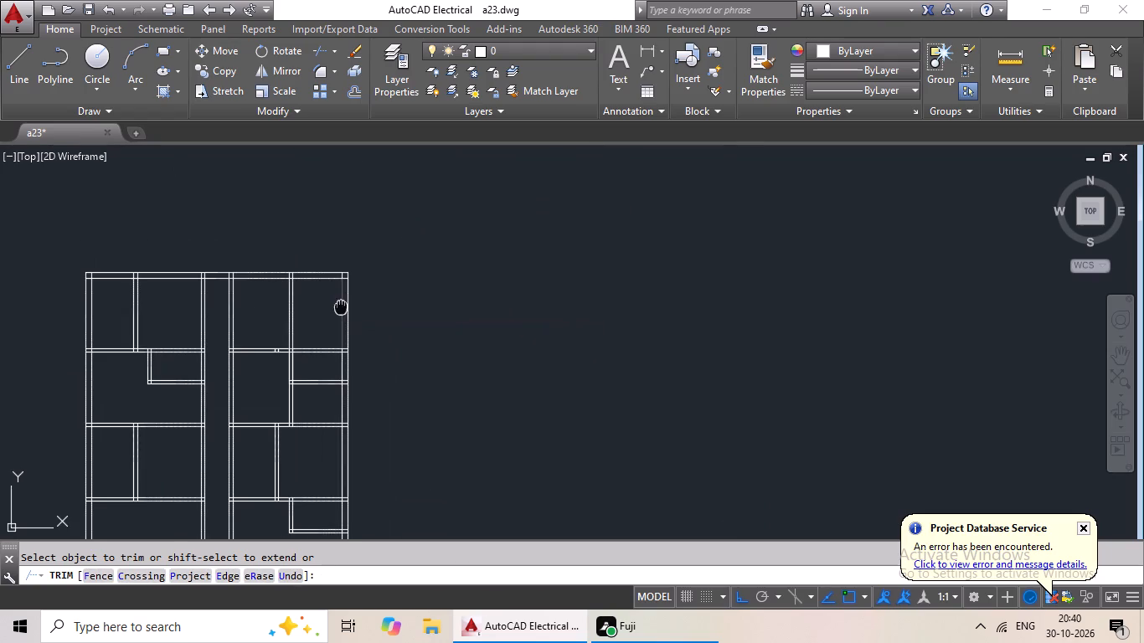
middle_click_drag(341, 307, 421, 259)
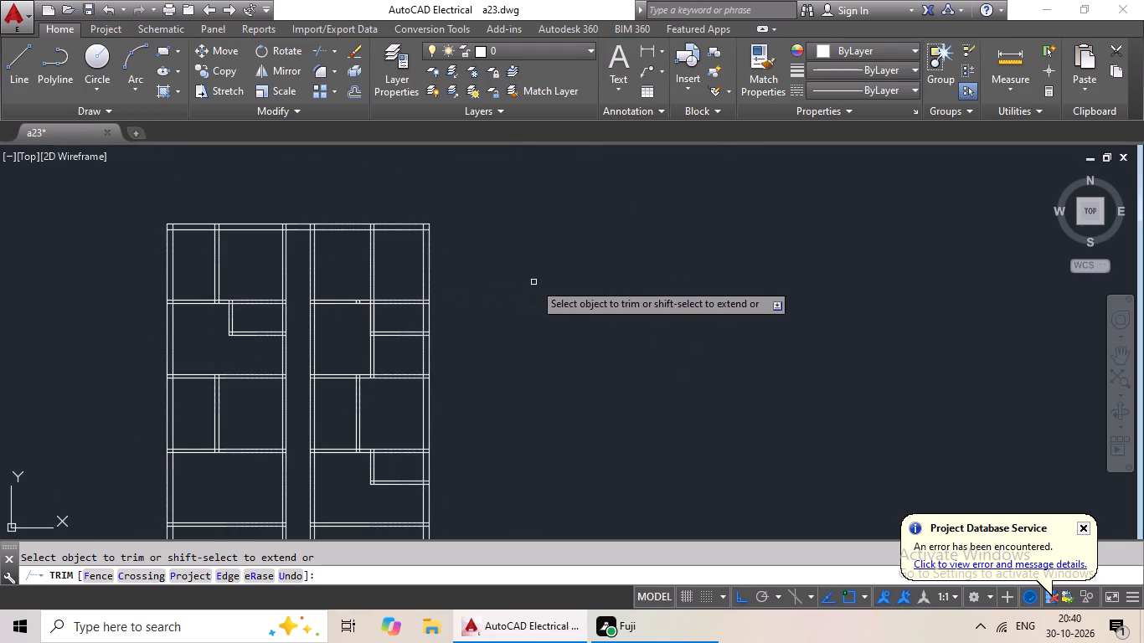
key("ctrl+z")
Trim both lines of the extra vertical partition nearer the outer wall in the right wing's top room, above the first horizontal partition.
scroll(524, 291, "down", 5)
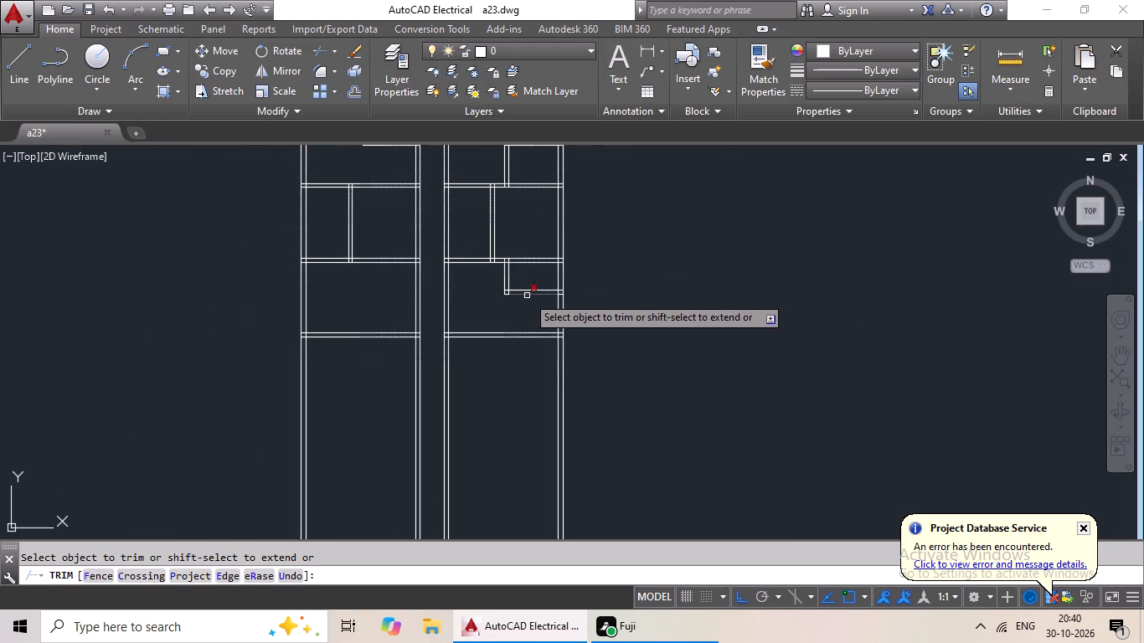
scroll(454, 374, "down", 1)
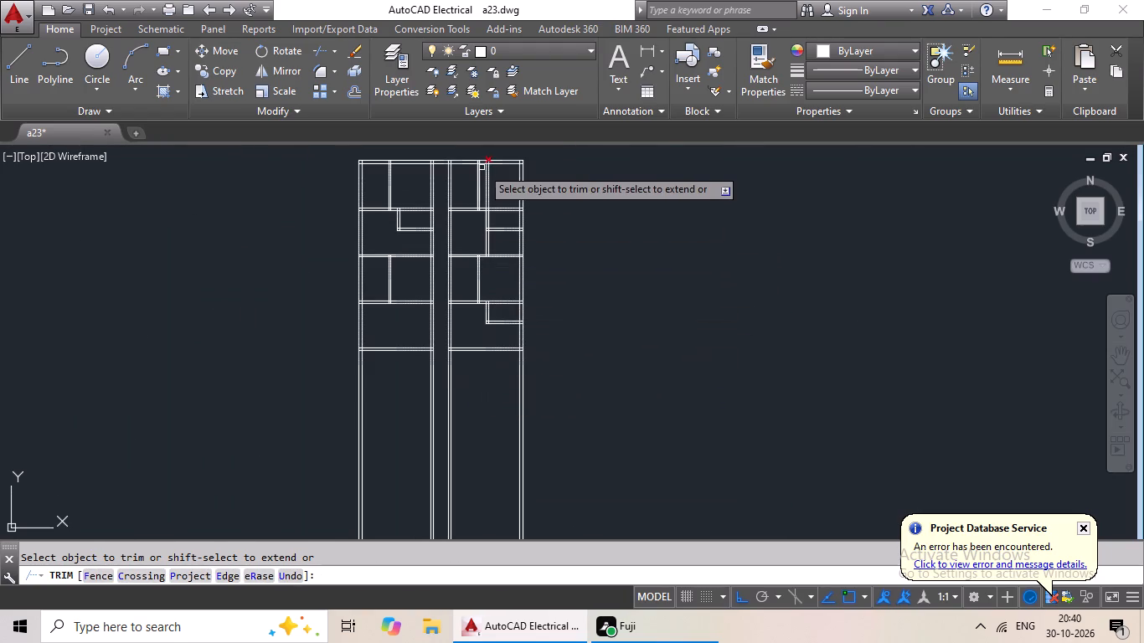
scroll(486, 176, "up", 4)
scroll(493, 178, "down", 1)
scroll(497, 197, "up", 1)
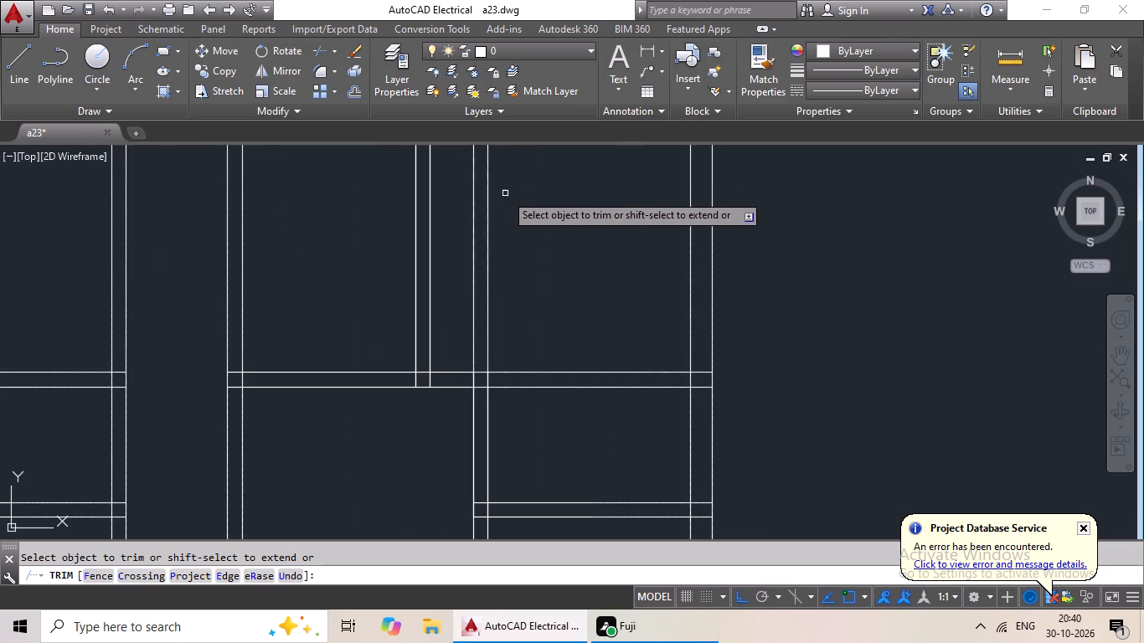
left_click_drag(528, 183, 461, 265)
left_click(461, 265)
Trim the extra vertical partition lines between the upper small room and the second horizontal partition in the right wing.
scroll(477, 245, "down", 3)
middle_click_drag(489, 352, 493, 295)
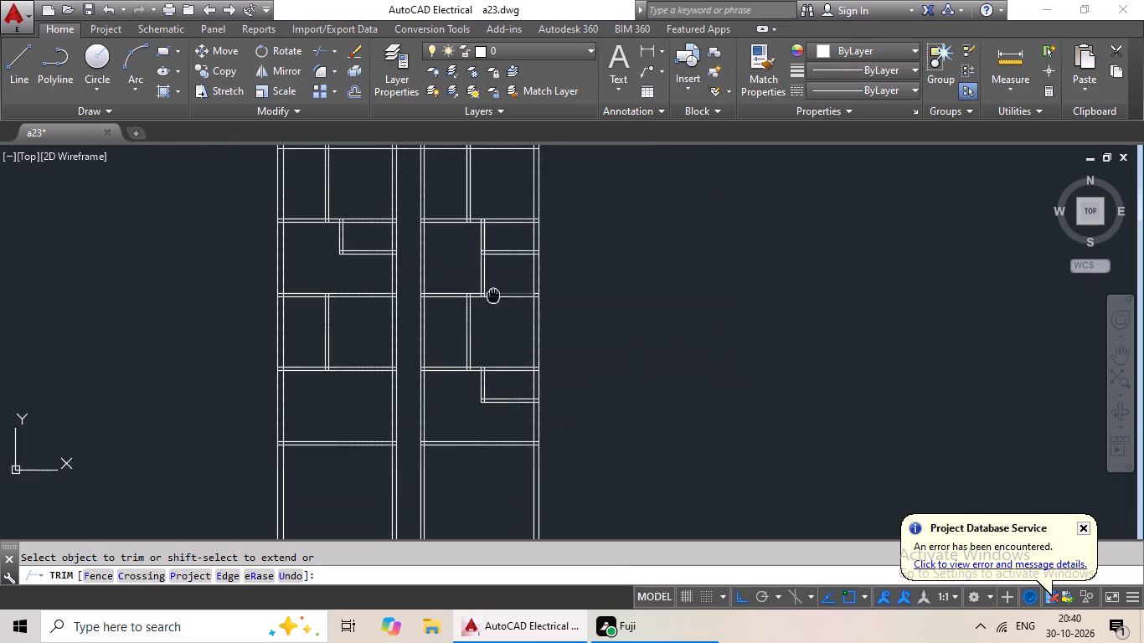
middle_click_drag(493, 295, 493, 294)
scroll(489, 271, "up", 2)
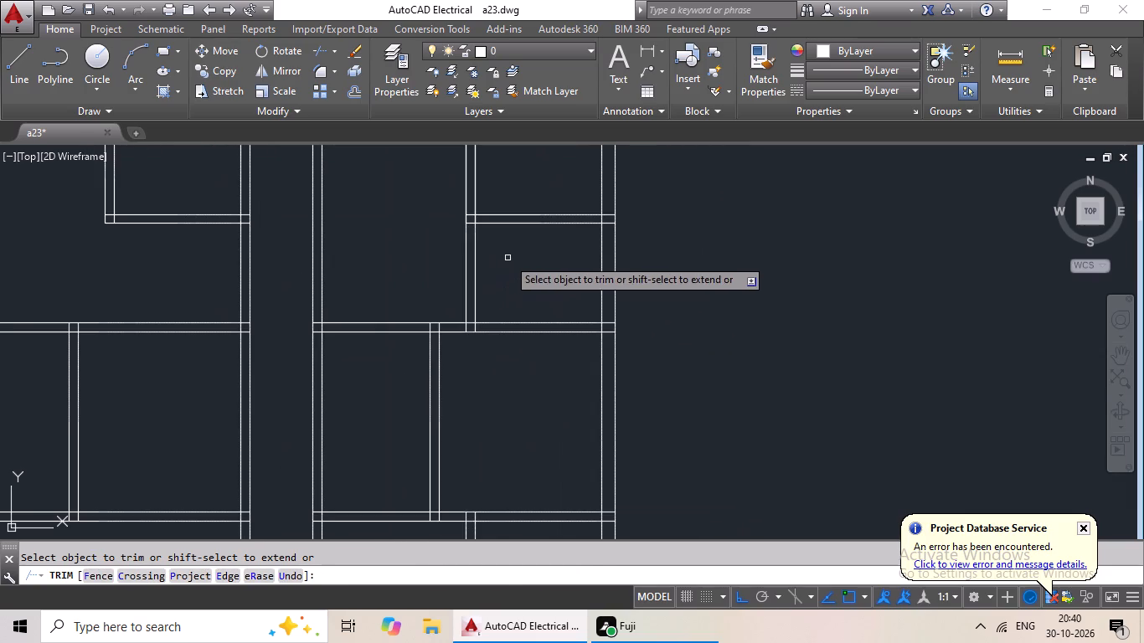
left_click_drag(508, 258, 372, 314)
left_click(372, 314)
scroll(449, 265, "down", 3)
middle_click_drag(461, 327, 475, 260)
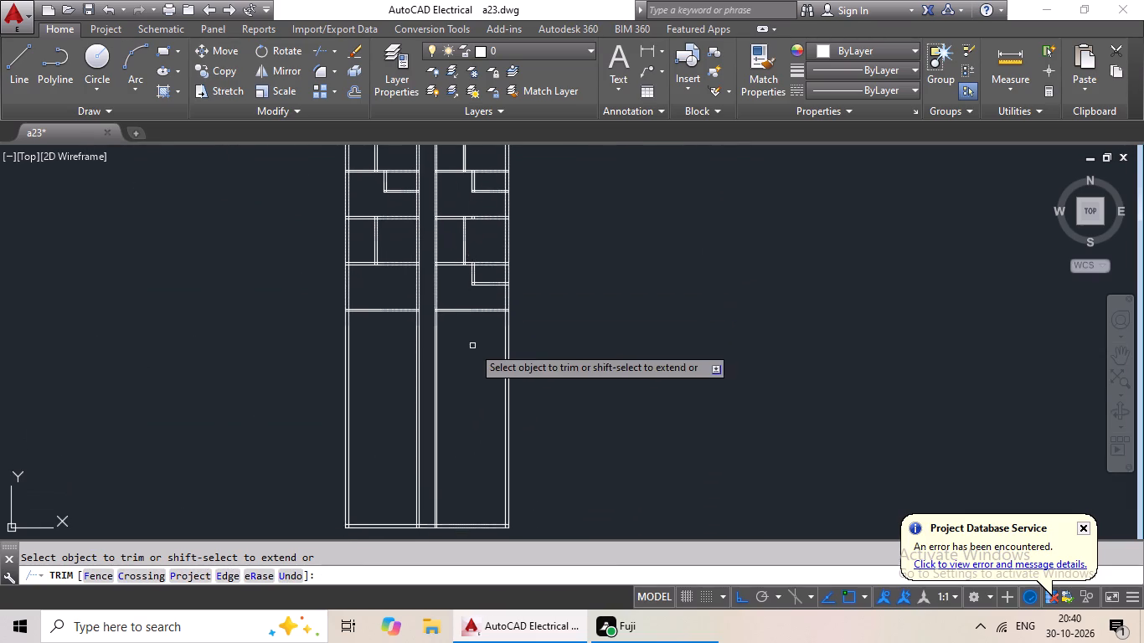
scroll(466, 356, "up", 1)
middle_click_drag(469, 350, 446, 400)
middle_click_drag(313, 302, 436, 374)
key("Escape")
key("Escape")
key("Escape")
key("Escape")
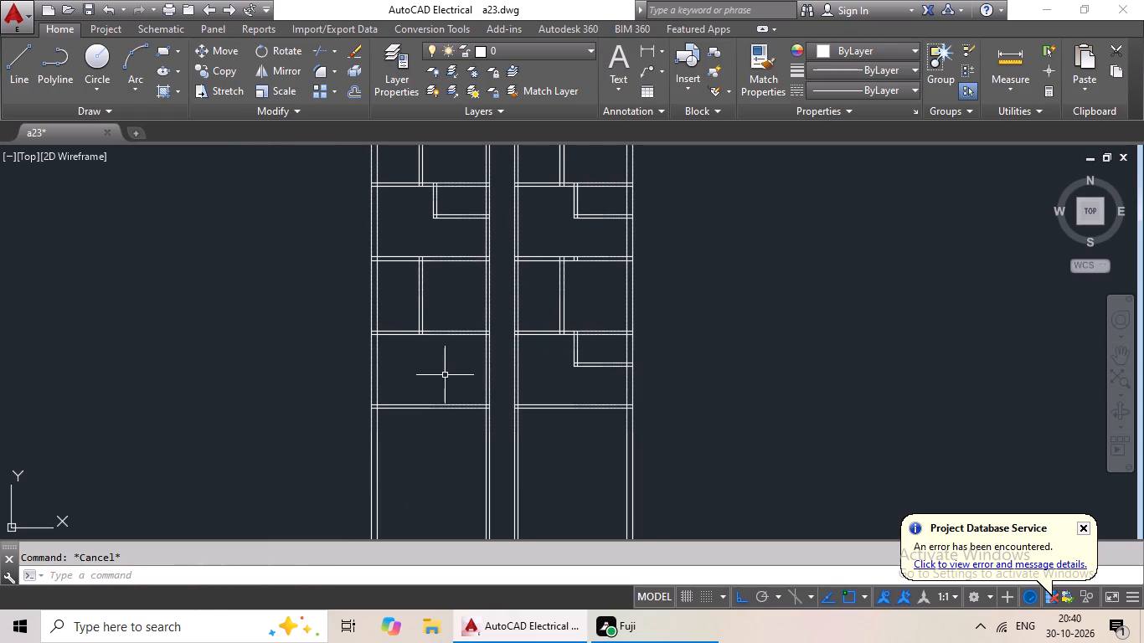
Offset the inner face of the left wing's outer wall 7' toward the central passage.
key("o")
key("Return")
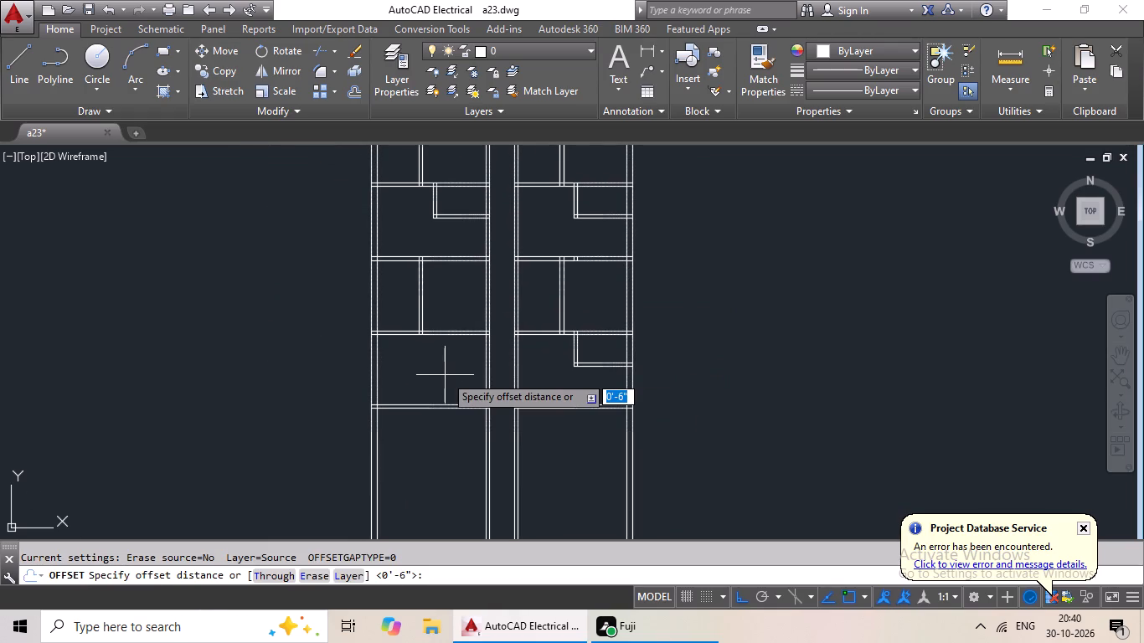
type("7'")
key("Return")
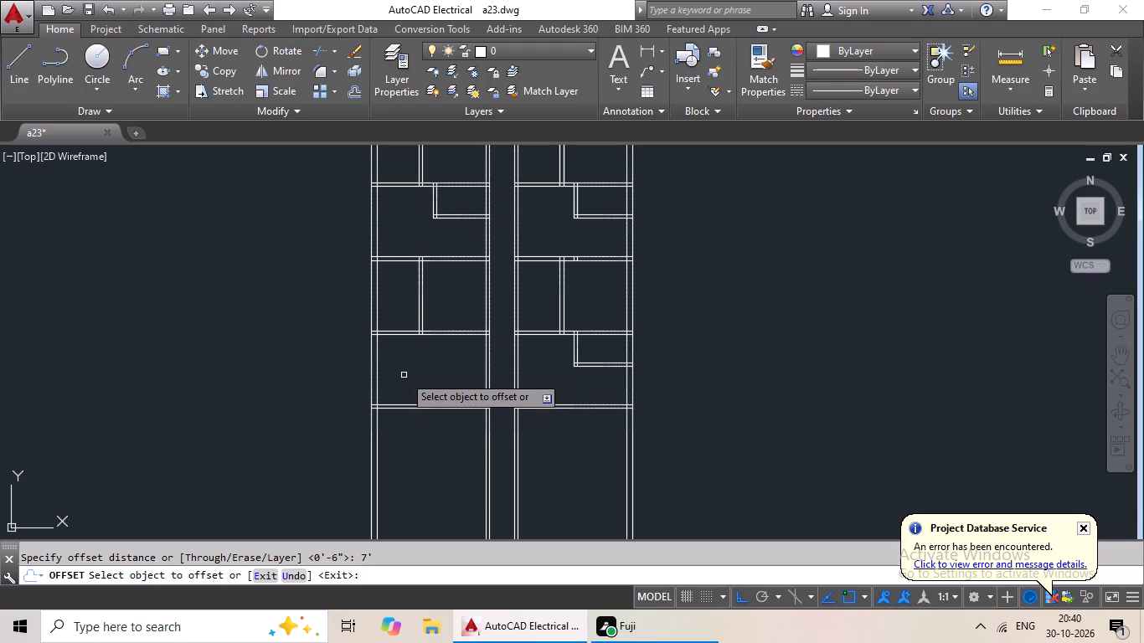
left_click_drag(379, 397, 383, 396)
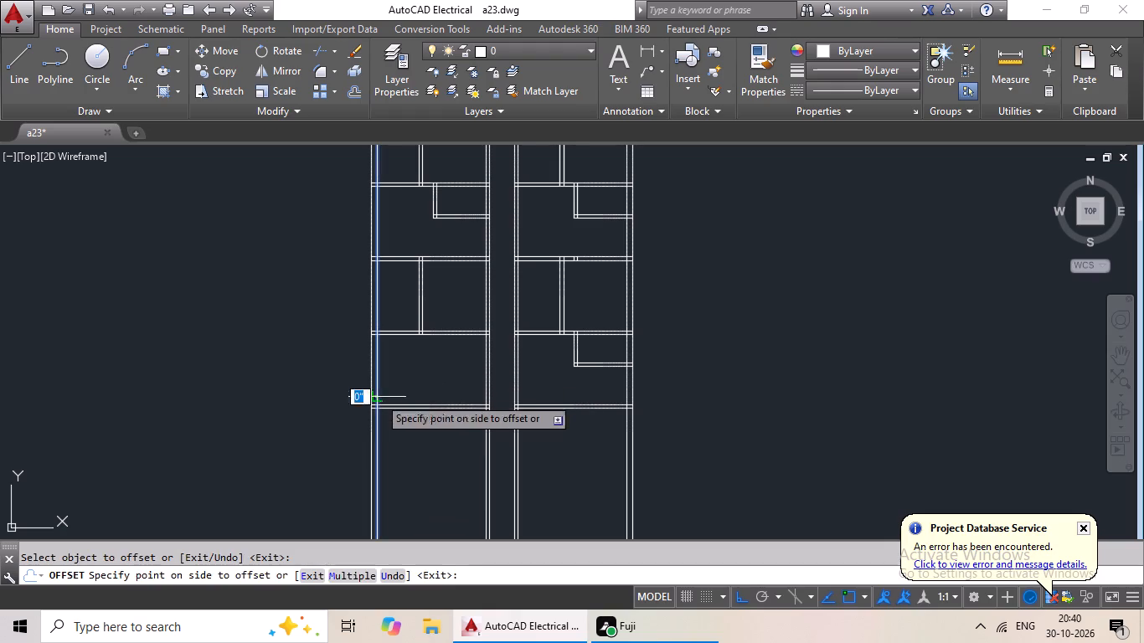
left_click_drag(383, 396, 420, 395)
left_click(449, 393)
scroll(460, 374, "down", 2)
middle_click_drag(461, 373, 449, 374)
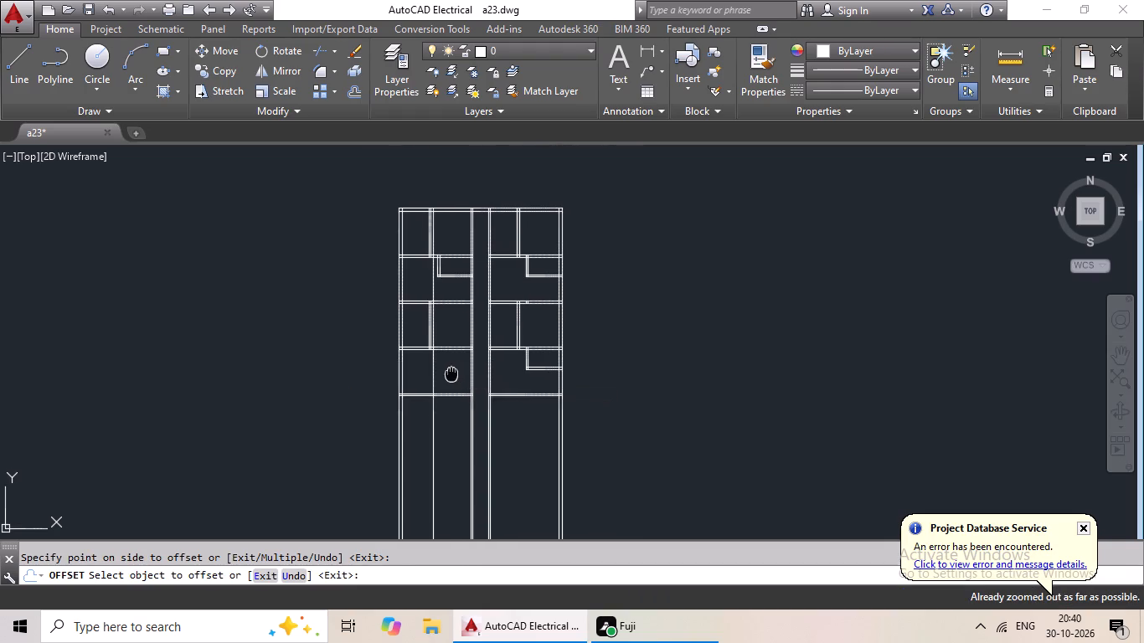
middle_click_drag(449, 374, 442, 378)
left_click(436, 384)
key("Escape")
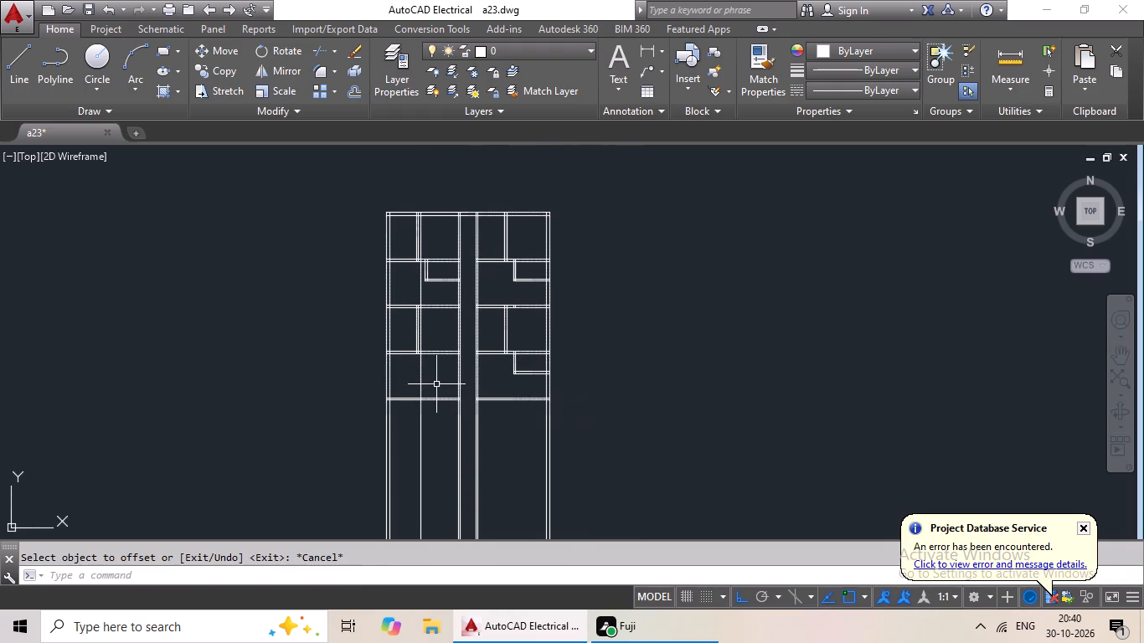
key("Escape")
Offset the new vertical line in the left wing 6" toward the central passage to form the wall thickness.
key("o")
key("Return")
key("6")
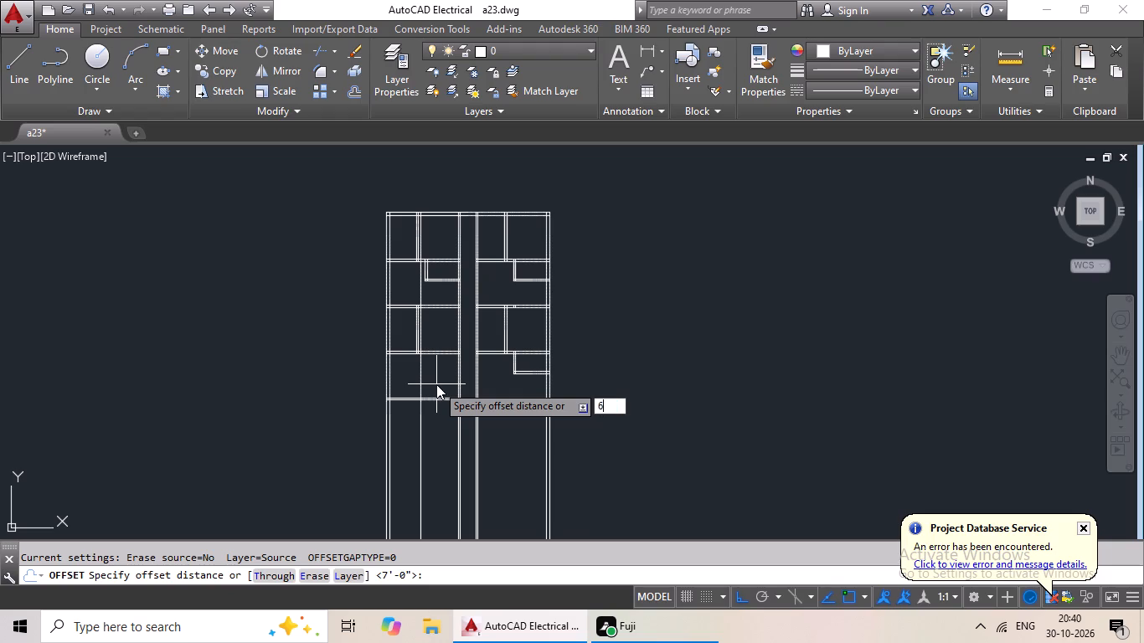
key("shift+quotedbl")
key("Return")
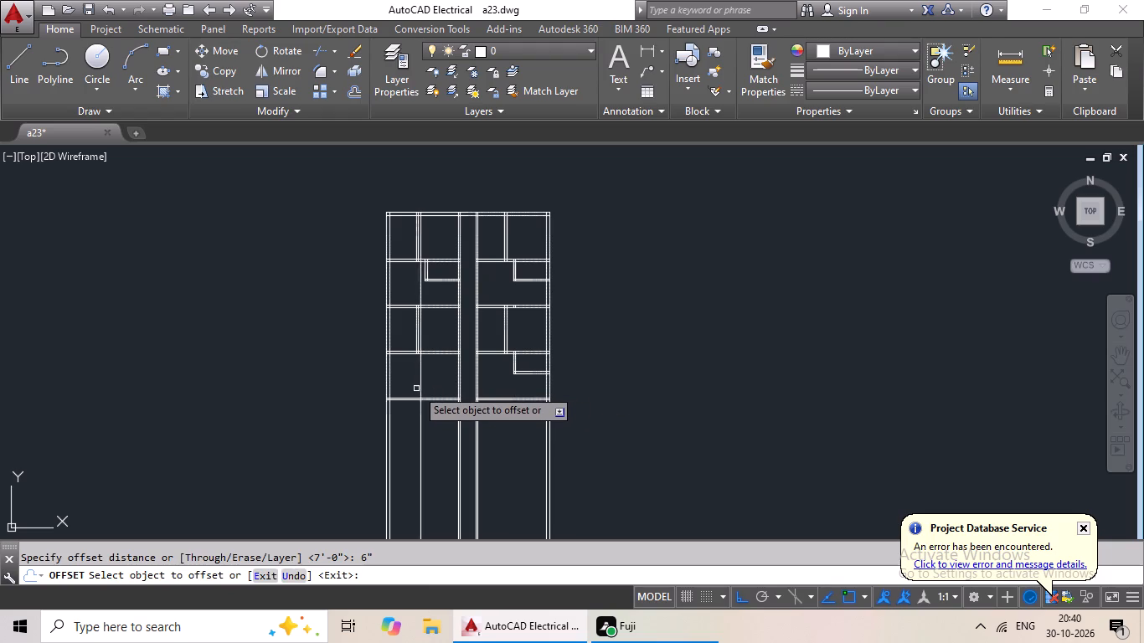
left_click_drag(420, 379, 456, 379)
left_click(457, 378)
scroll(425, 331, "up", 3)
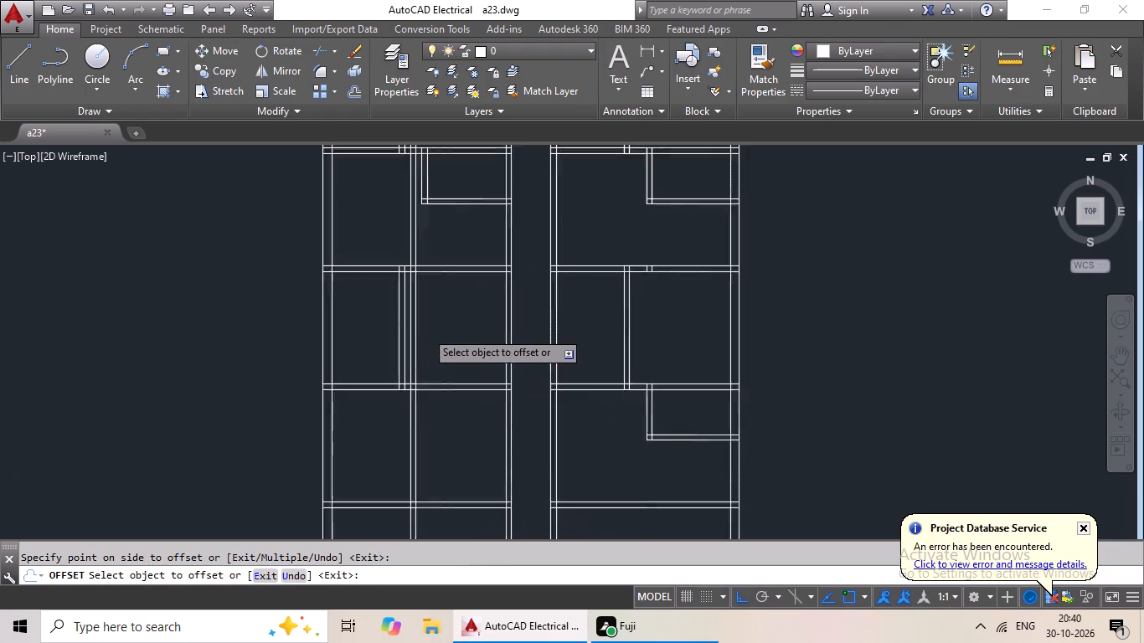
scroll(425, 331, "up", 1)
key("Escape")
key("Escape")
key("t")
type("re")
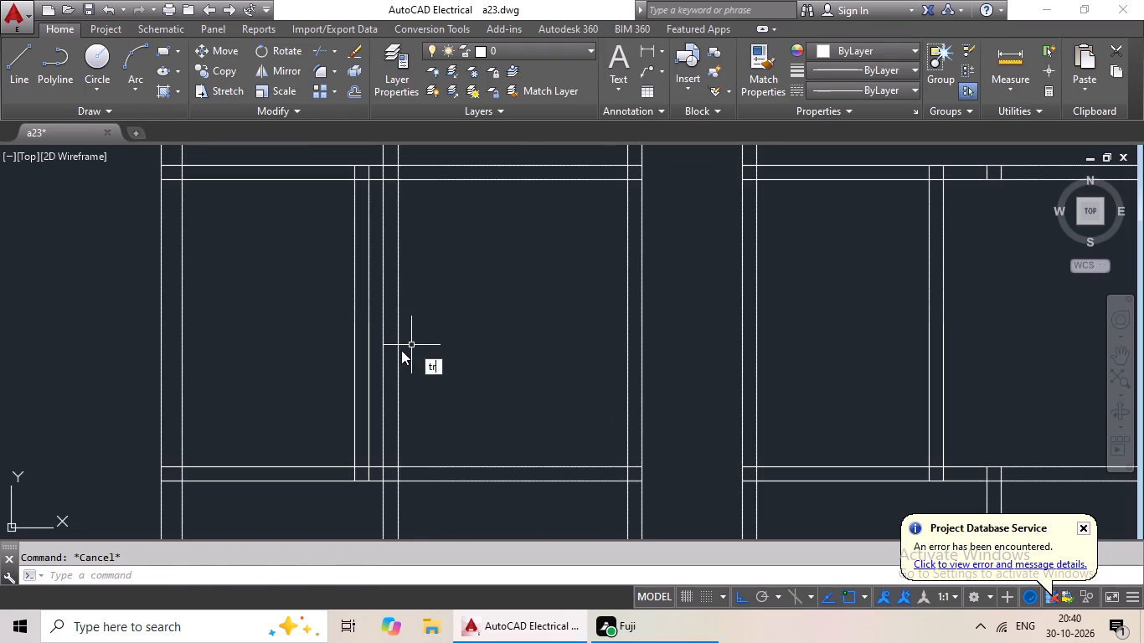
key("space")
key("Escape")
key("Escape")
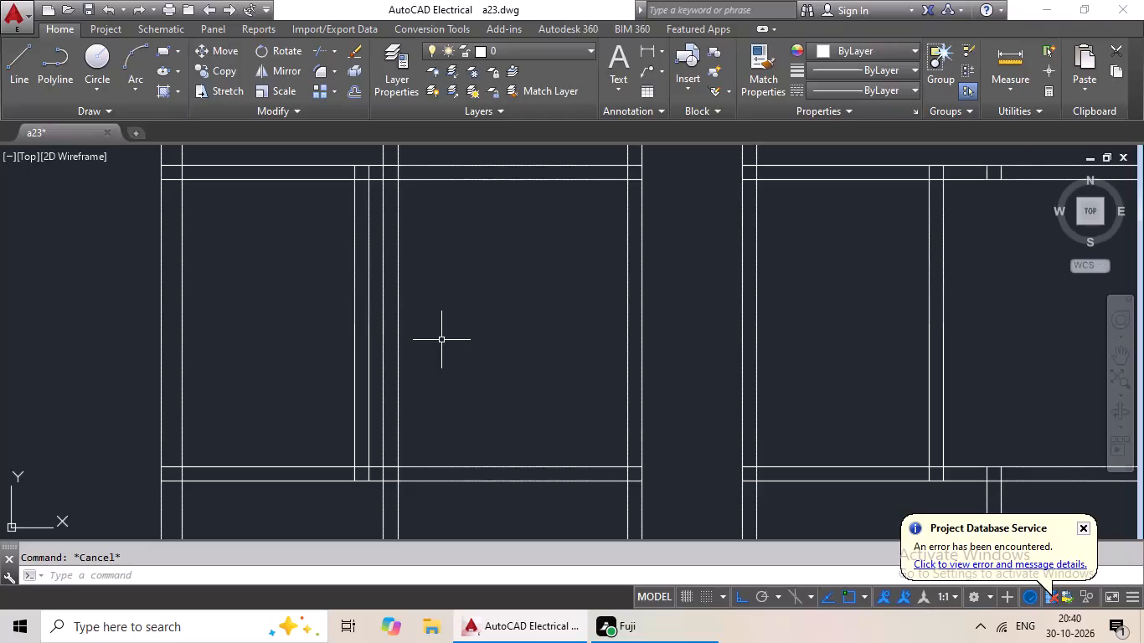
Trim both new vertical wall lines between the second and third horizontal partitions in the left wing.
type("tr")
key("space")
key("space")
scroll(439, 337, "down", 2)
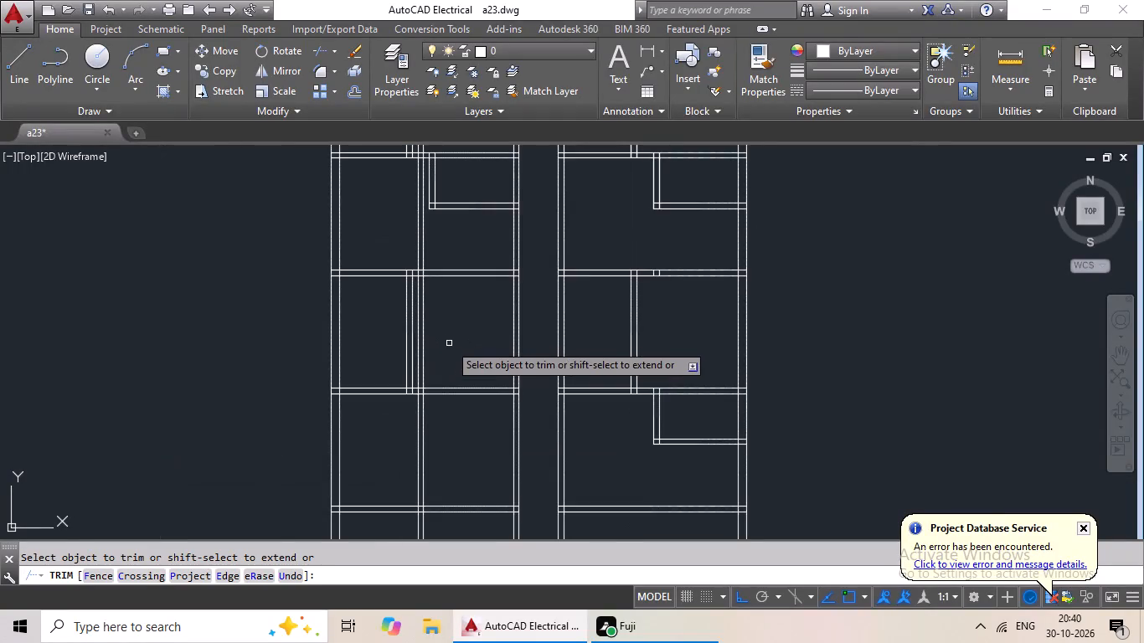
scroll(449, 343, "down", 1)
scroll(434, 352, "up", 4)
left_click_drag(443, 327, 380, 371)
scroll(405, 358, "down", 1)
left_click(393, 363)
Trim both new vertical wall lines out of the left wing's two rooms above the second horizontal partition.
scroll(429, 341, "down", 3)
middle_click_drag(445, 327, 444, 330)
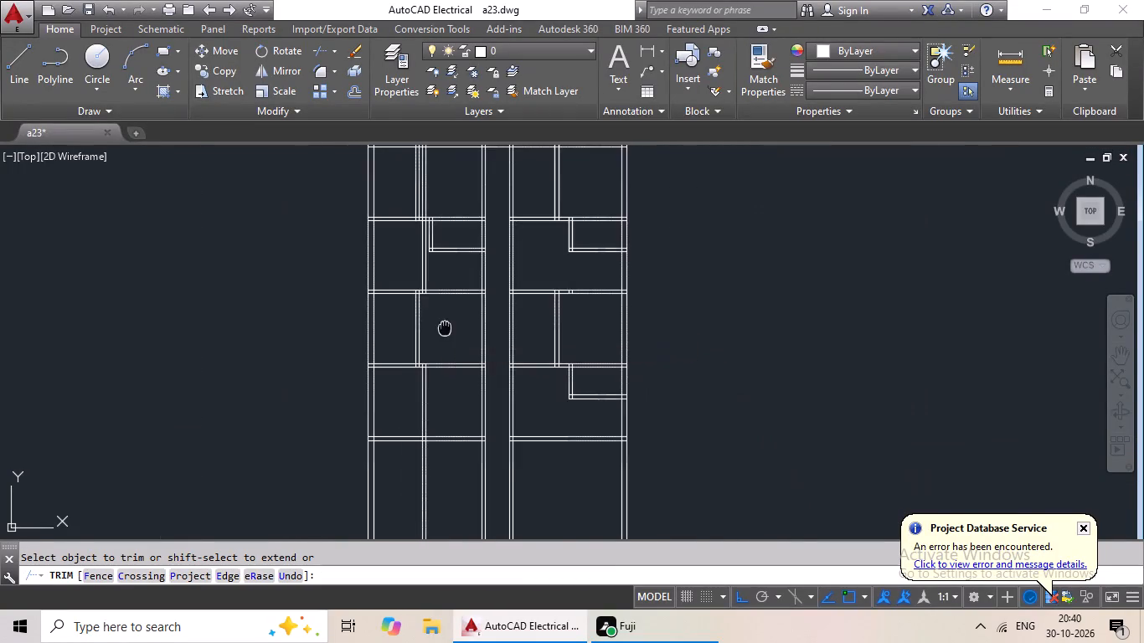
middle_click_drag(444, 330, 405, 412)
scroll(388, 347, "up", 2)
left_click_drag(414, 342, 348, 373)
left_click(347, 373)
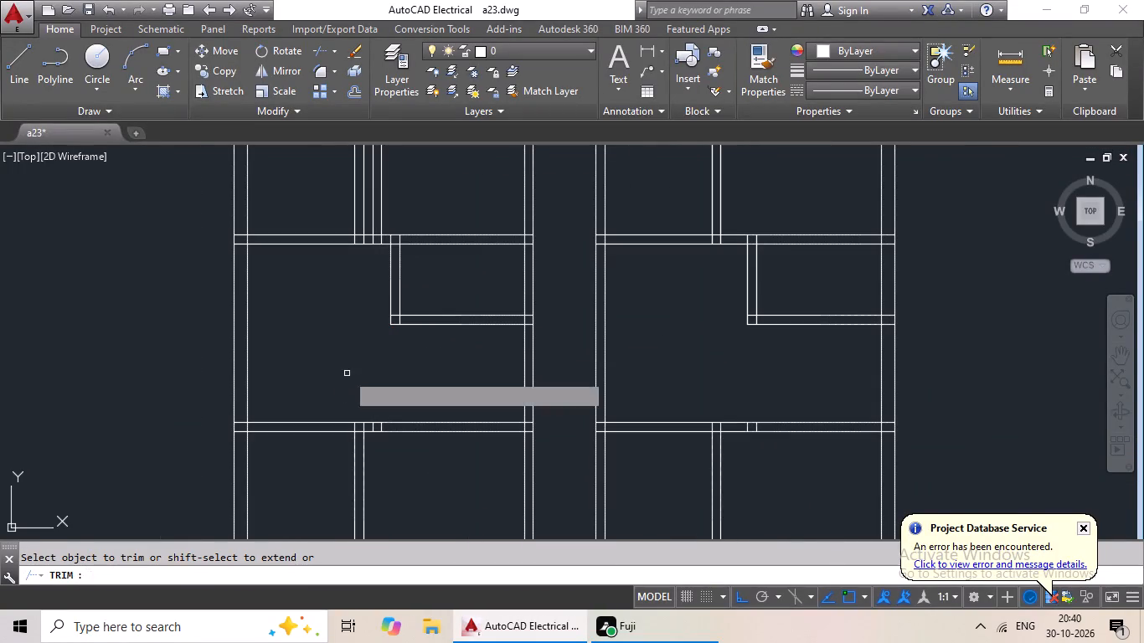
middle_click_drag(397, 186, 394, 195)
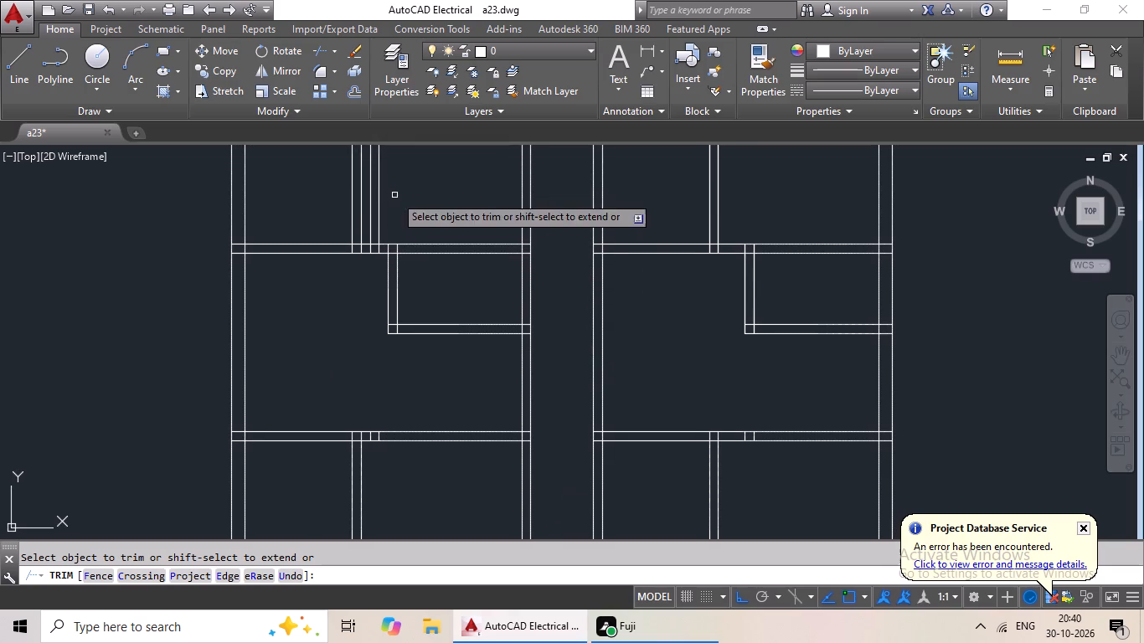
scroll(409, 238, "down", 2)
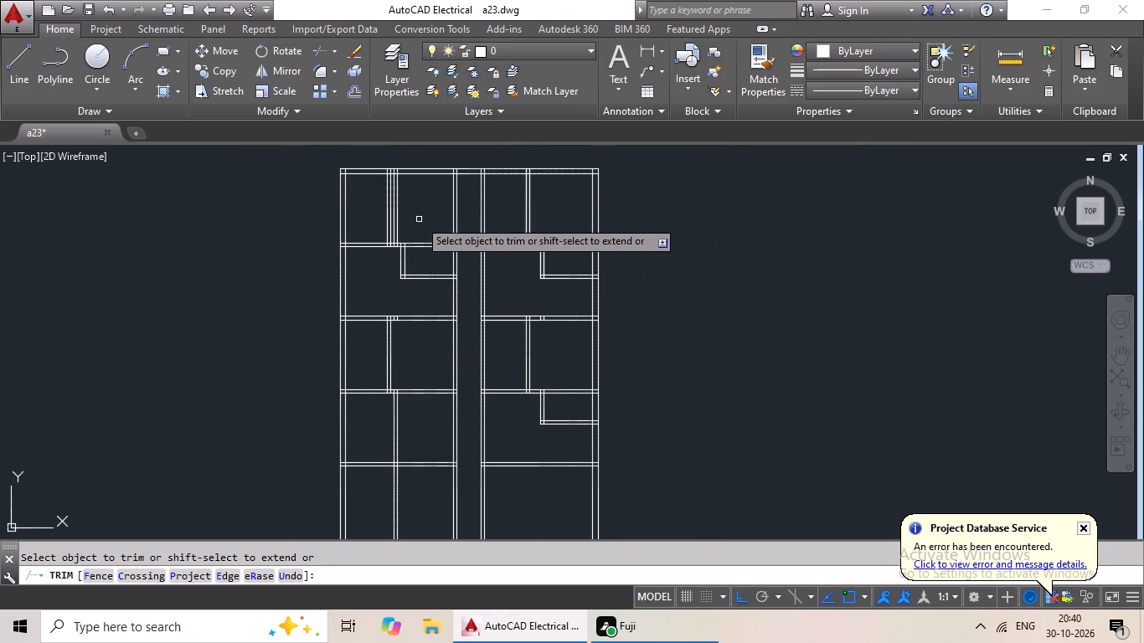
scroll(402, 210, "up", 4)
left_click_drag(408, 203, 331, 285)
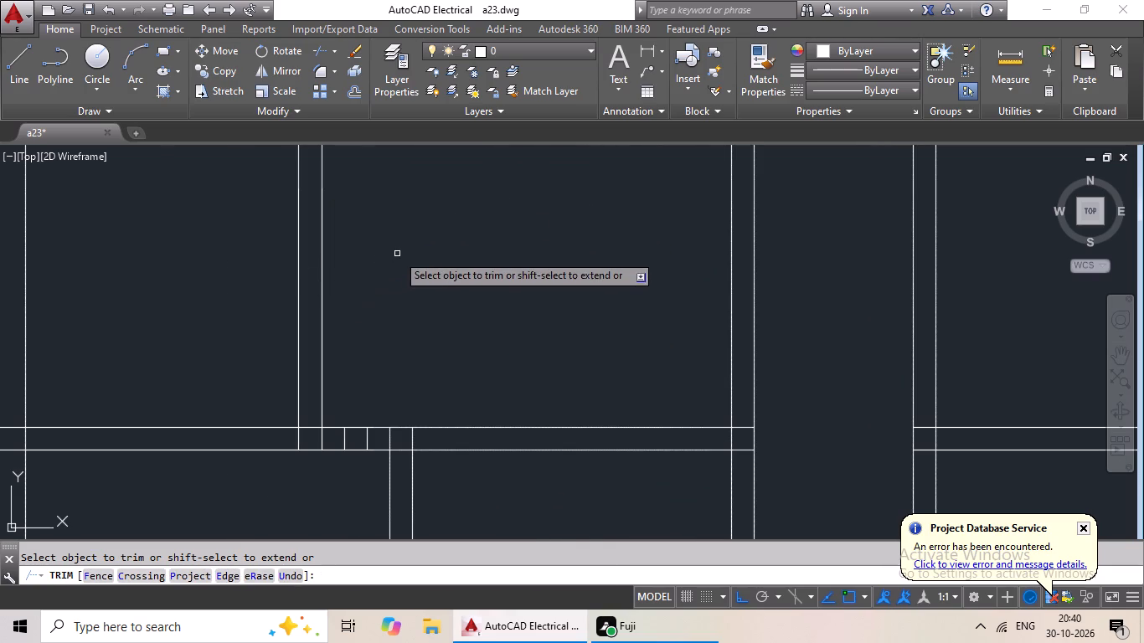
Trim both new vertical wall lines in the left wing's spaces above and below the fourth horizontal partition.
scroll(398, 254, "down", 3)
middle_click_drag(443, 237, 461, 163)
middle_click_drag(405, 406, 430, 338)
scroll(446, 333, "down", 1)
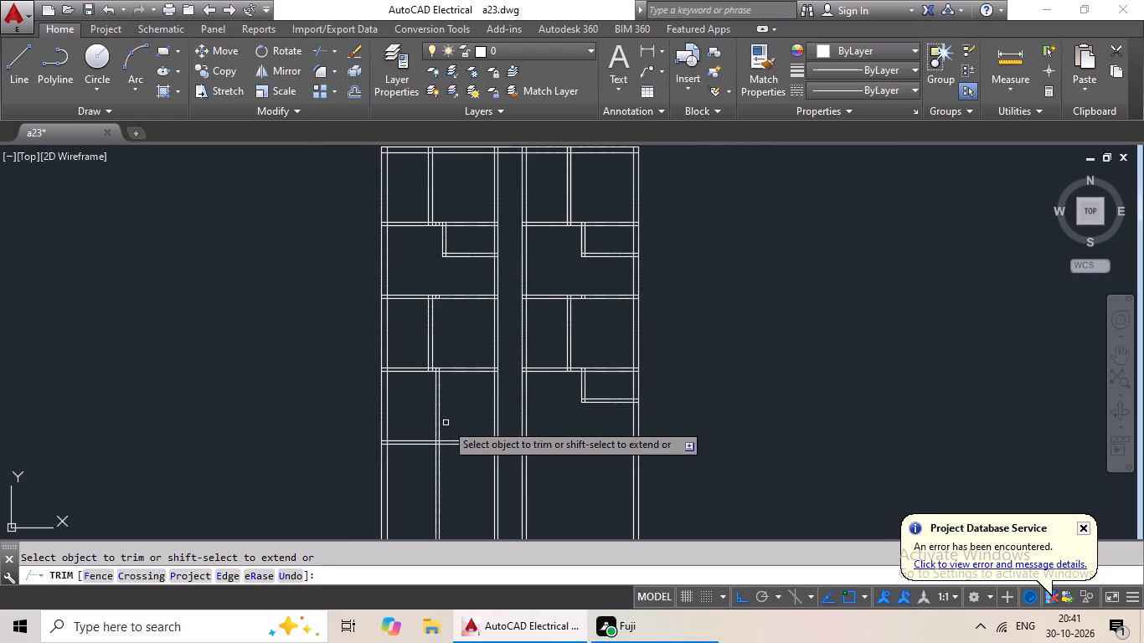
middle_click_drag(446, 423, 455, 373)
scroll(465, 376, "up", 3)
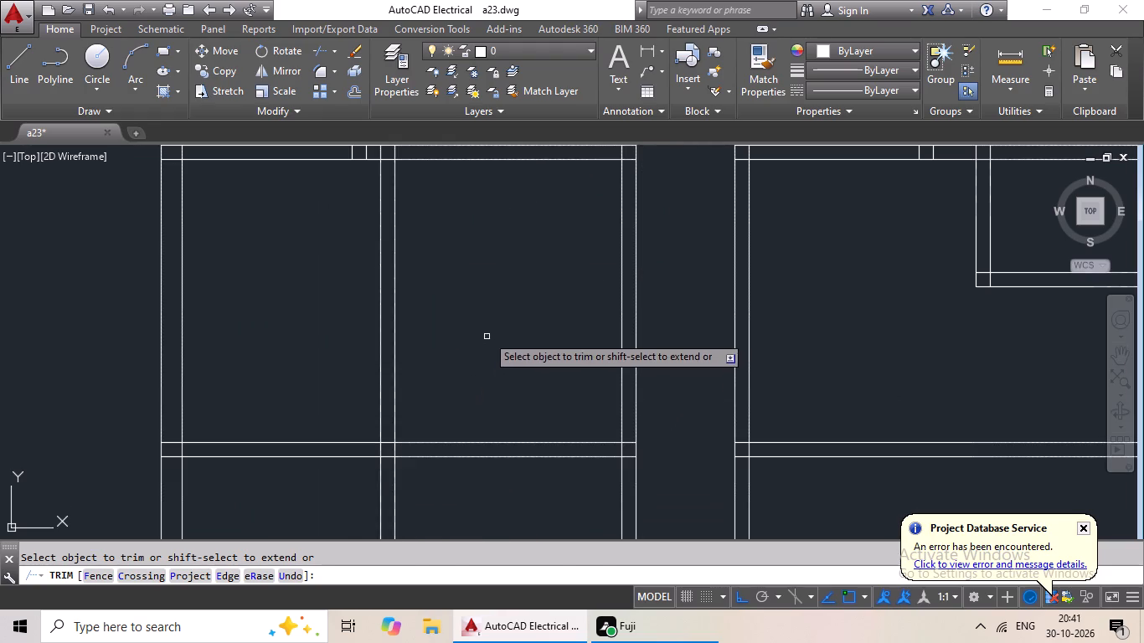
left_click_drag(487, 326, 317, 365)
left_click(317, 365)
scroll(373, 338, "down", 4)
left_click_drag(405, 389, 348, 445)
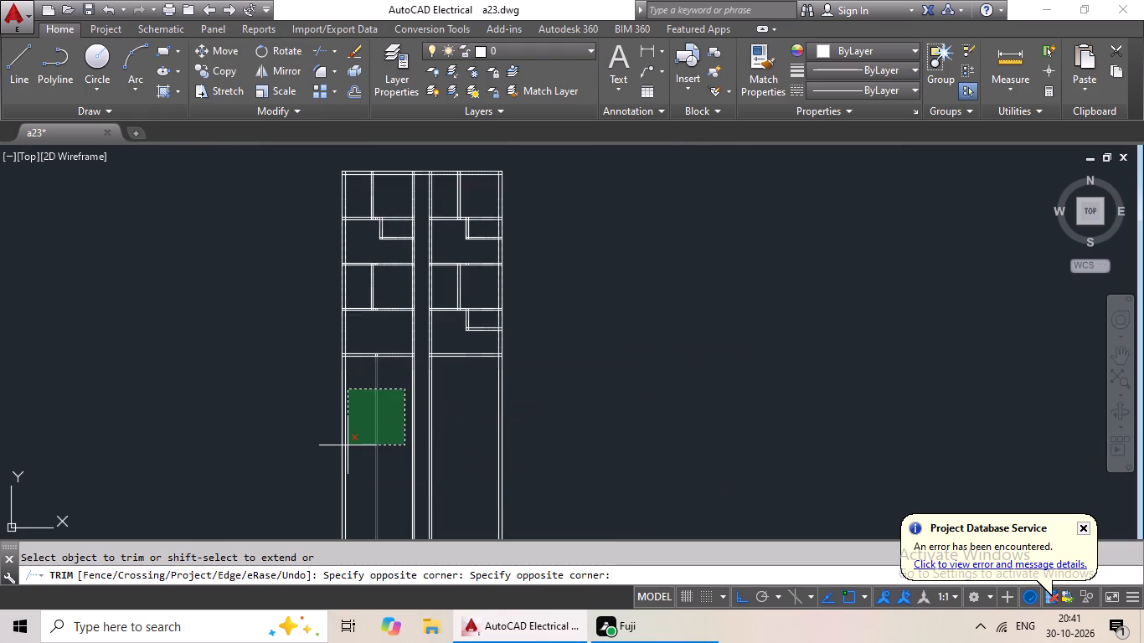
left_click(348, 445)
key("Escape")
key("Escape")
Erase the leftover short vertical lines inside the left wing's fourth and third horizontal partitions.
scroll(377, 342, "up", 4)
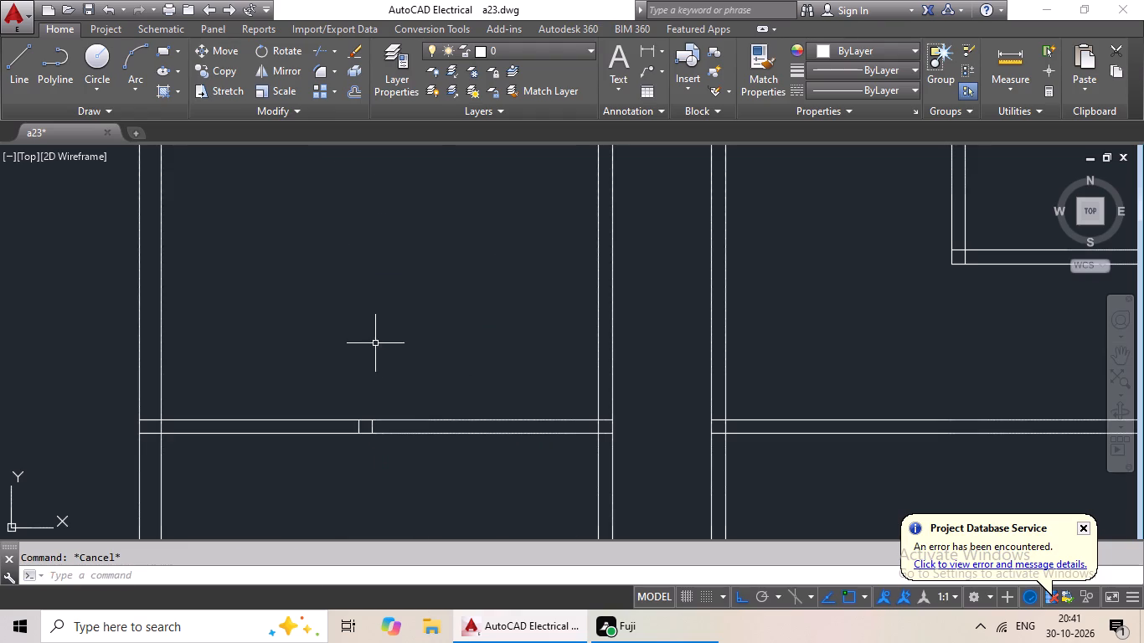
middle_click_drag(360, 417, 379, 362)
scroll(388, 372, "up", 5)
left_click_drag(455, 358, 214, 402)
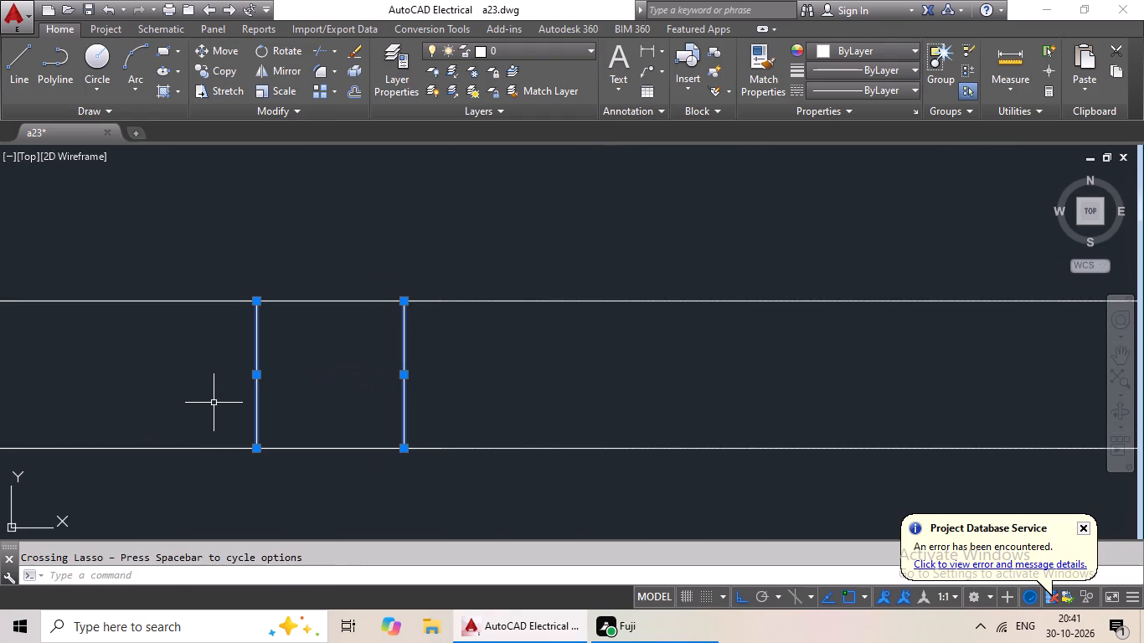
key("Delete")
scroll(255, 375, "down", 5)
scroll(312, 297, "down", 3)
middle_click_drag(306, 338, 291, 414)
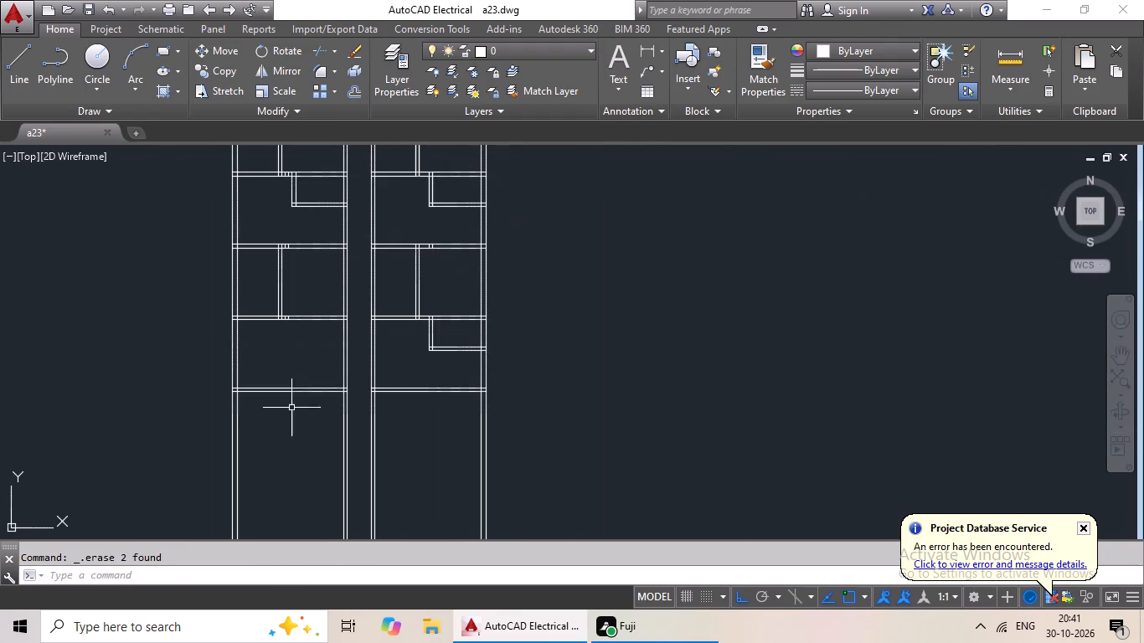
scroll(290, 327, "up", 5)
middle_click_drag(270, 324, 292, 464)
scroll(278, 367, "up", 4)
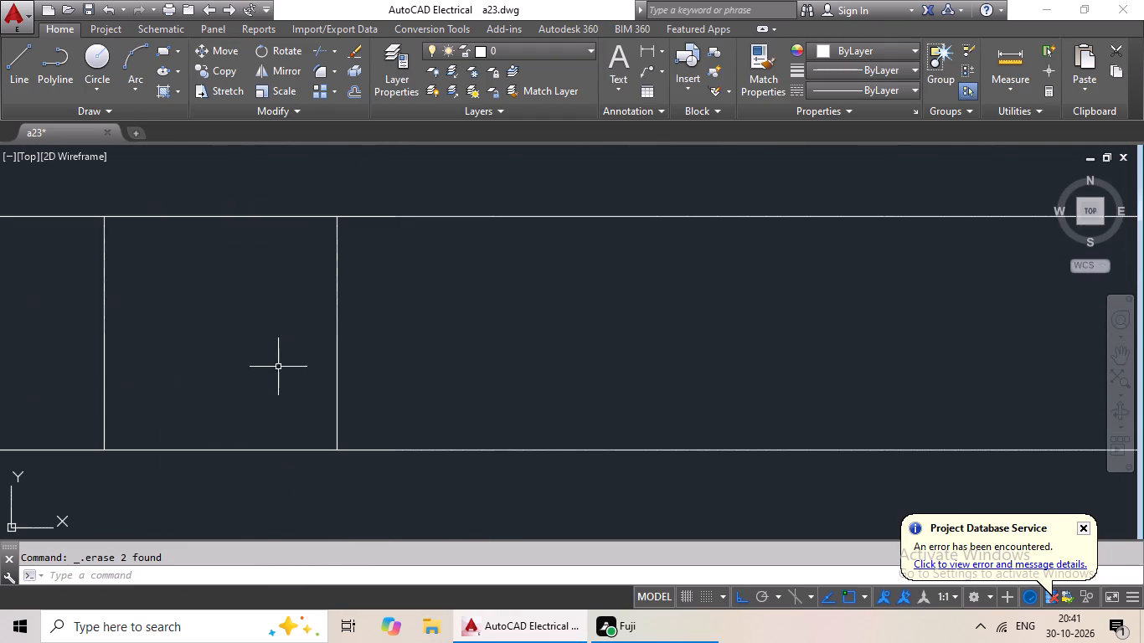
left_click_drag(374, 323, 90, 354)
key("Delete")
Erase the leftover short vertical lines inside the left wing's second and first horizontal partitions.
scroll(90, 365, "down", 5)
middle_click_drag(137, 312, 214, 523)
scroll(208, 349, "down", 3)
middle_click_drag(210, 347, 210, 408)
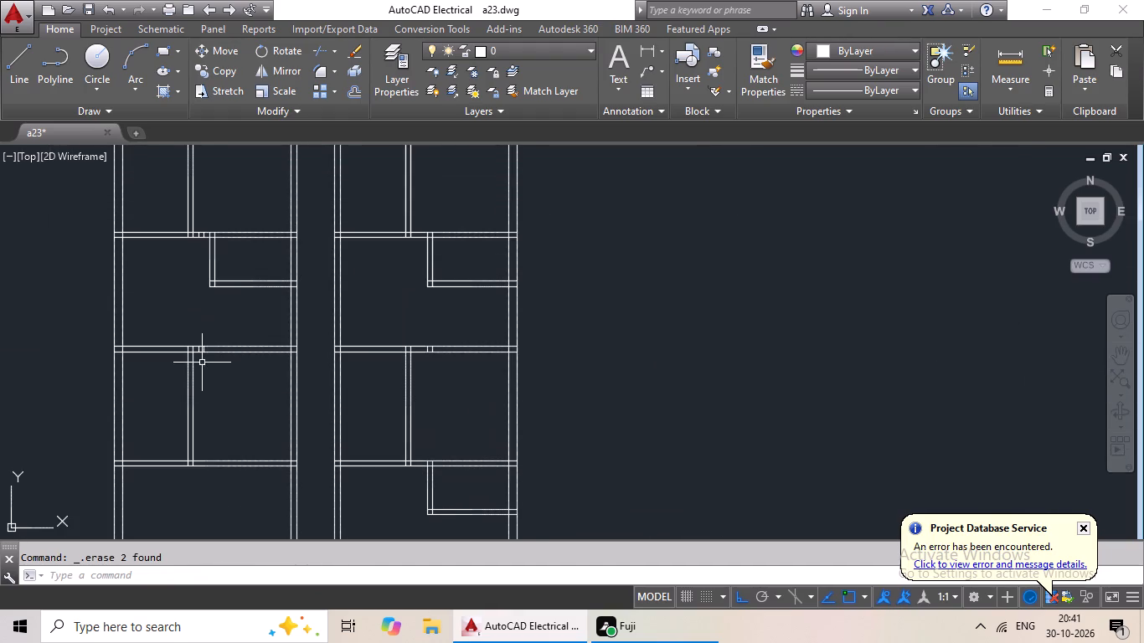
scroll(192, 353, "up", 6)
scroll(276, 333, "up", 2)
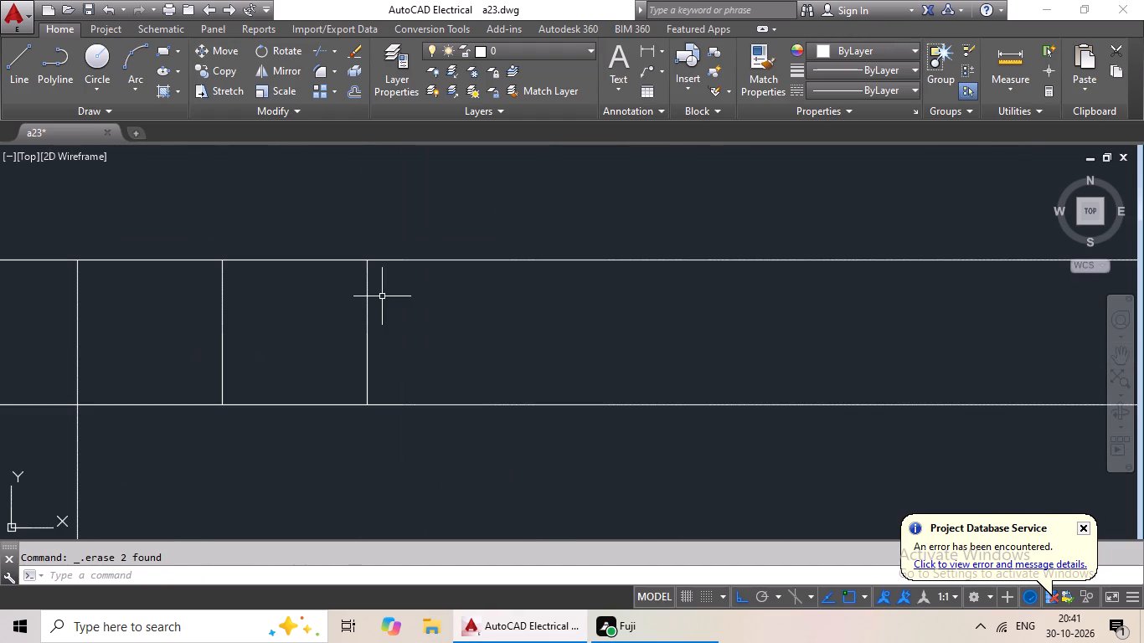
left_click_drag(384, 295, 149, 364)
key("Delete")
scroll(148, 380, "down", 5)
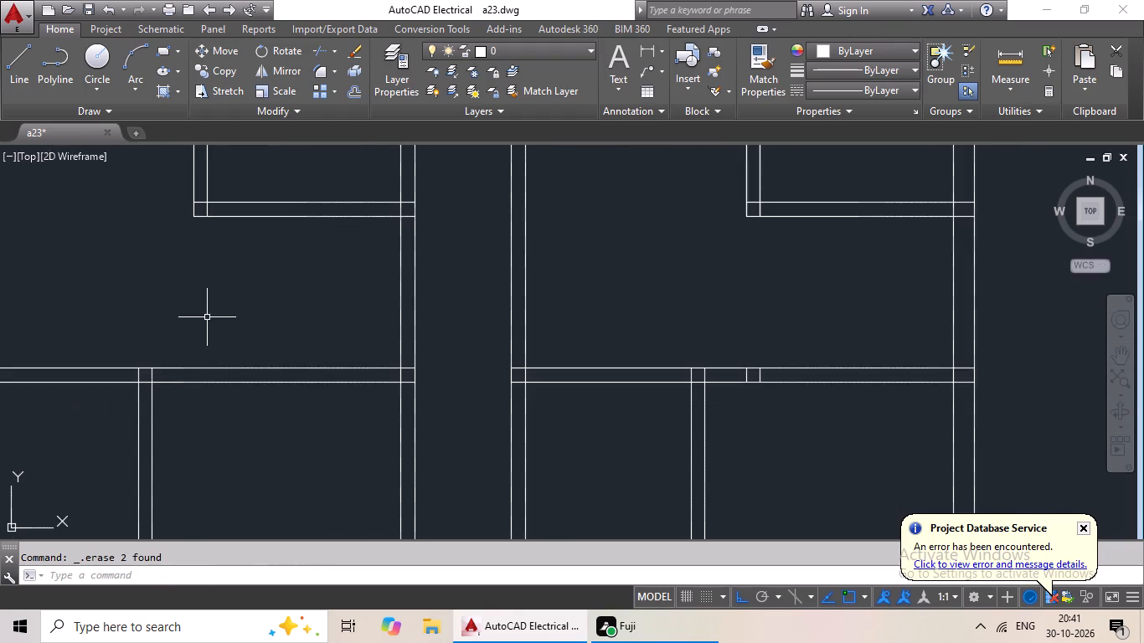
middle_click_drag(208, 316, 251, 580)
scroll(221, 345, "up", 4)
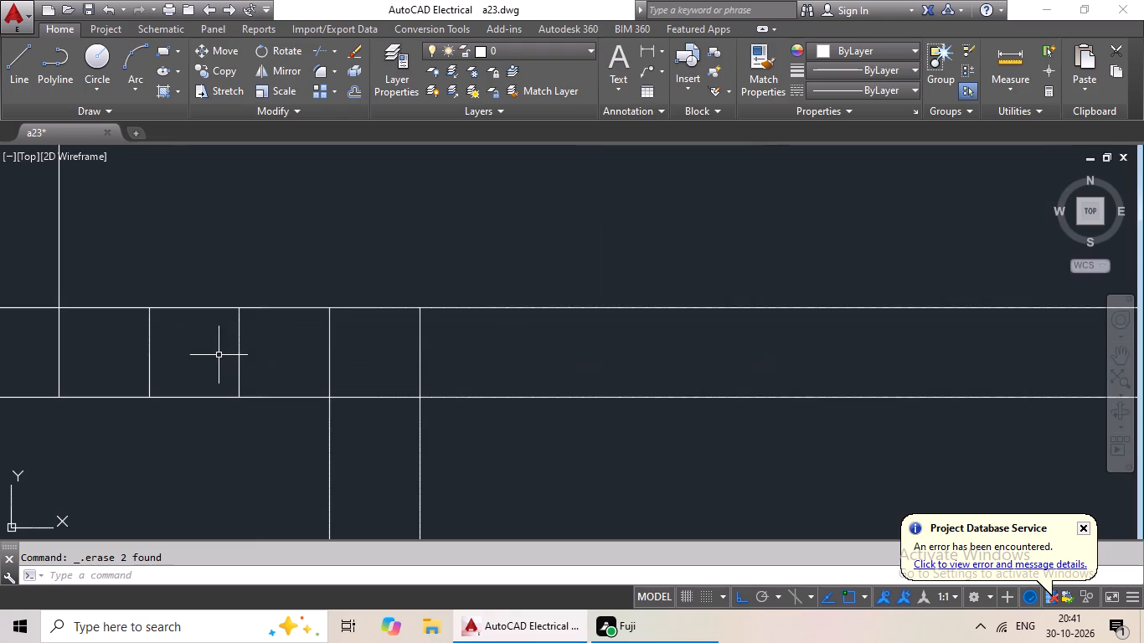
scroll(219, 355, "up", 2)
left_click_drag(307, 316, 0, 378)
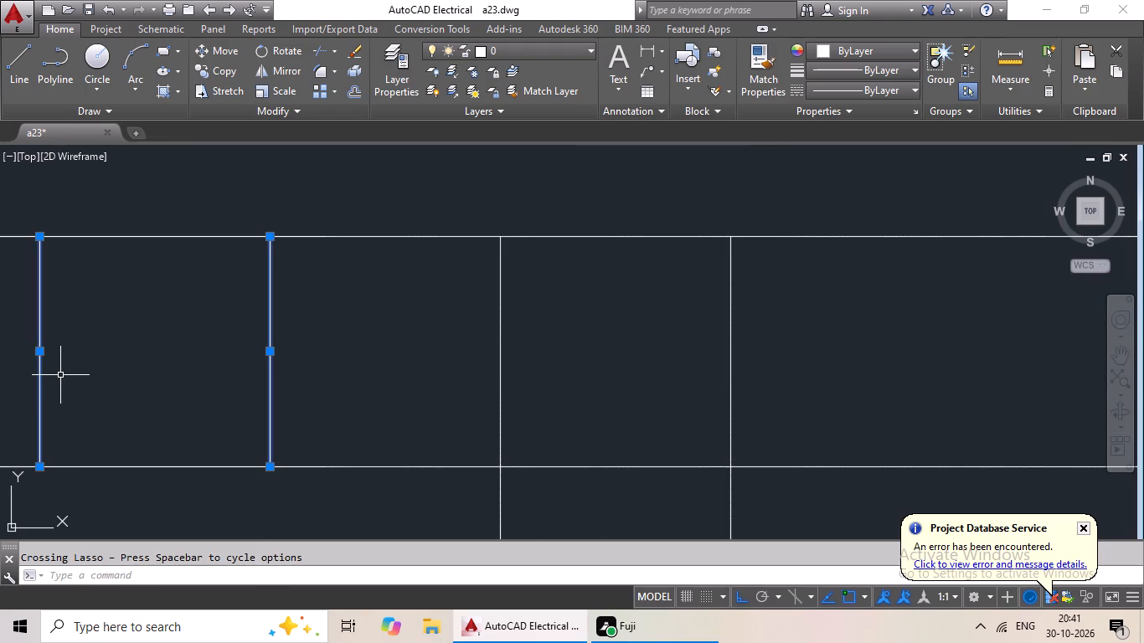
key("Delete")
Erase the two leftover short vertical lines inside the right wing's second horizontal partition.
scroll(219, 314, "down", 7)
middle_click_drag(245, 409, 279, 296)
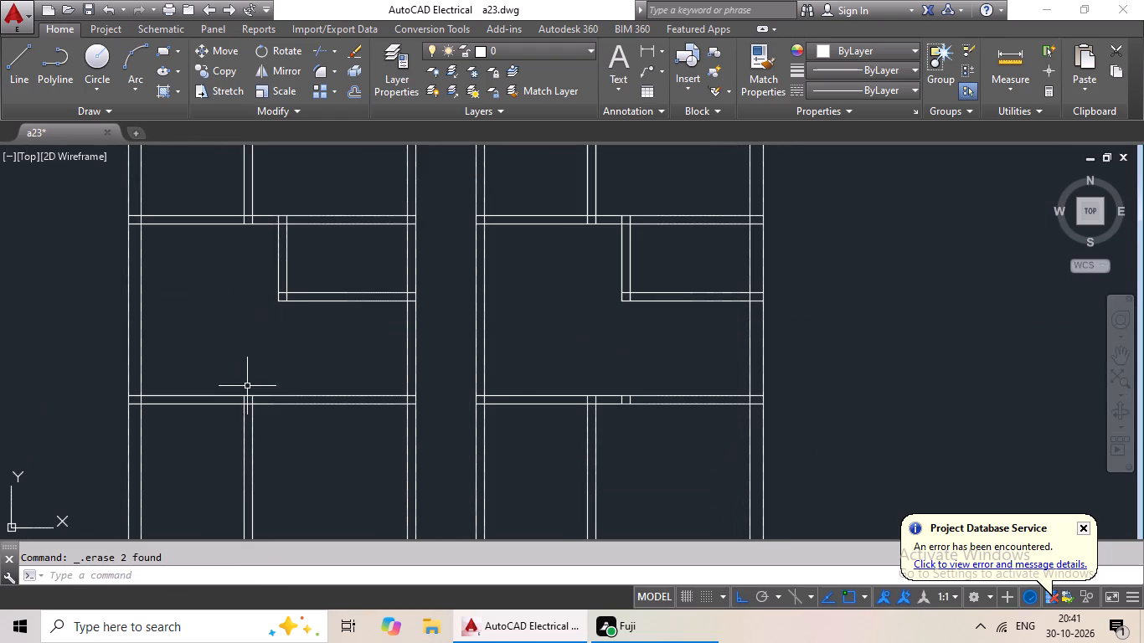
scroll(626, 409, "up", 3)
left_click_drag(663, 362, 584, 383)
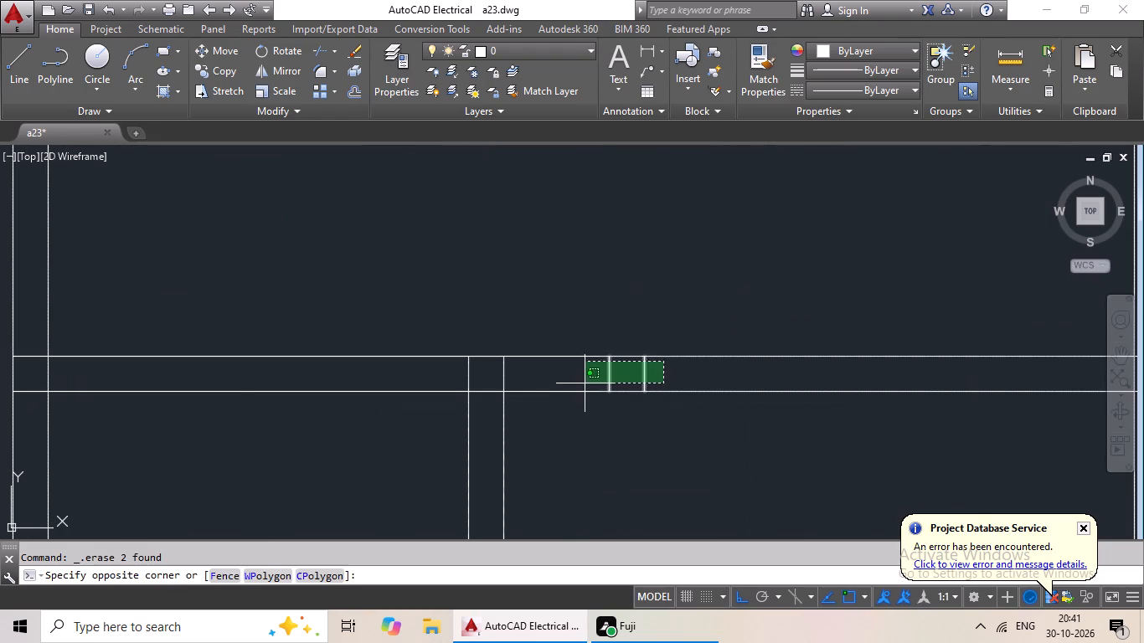
left_click_drag(584, 383, 583, 383)
left_click(579, 388)
key("Delete")
scroll(581, 385, "down", 8)
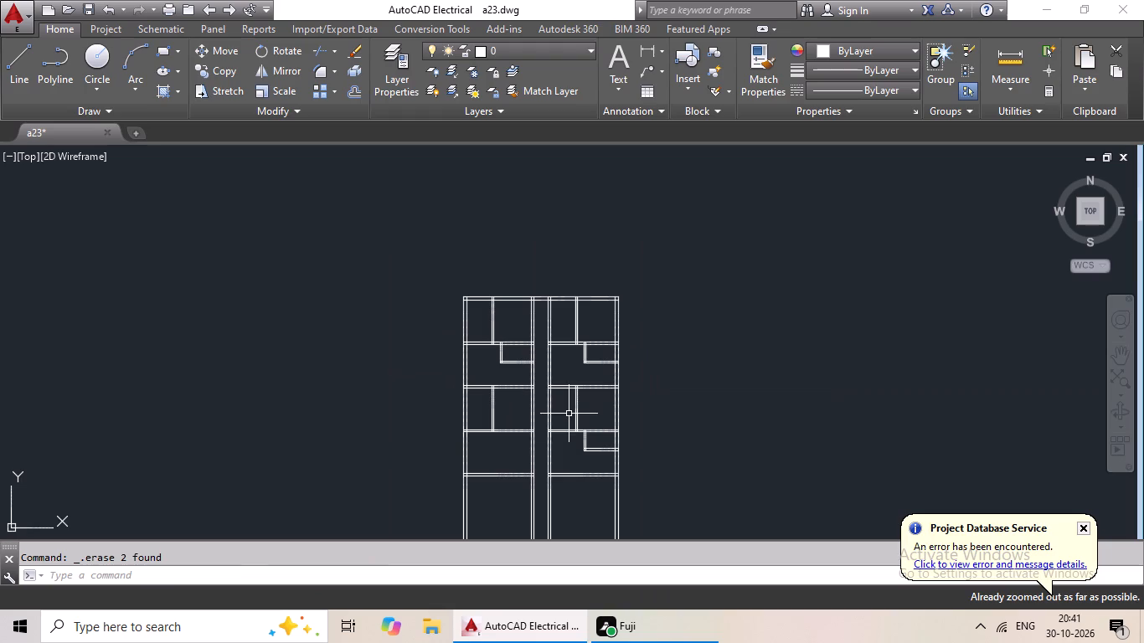
Offset the left wing's passage-side wall inner line 7' into the left wing.
middle_click_drag(549, 456, 550, 424)
scroll(482, 428, "up", 3)
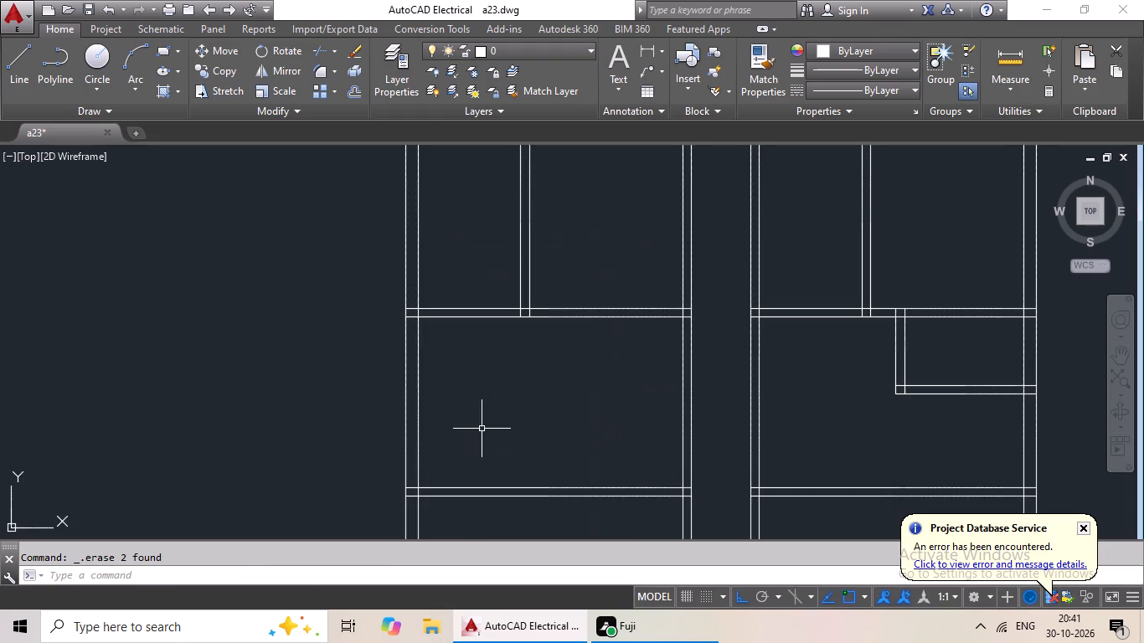
middle_click_drag(487, 423, 442, 455)
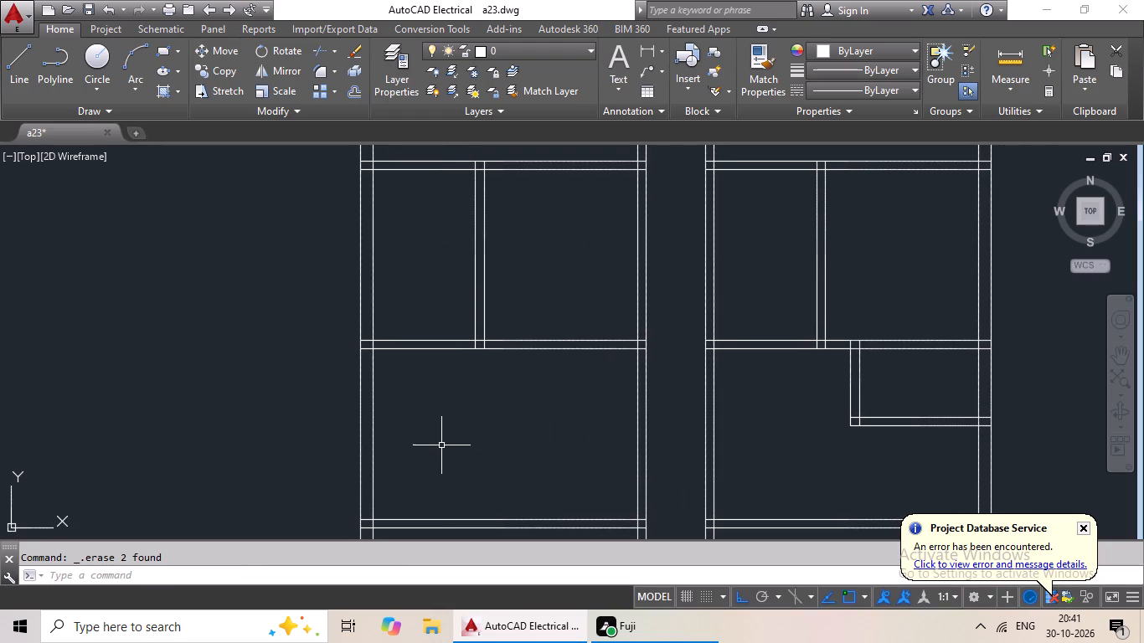
scroll(441, 443, "down", 2)
middle_click_drag(474, 424, 387, 424)
scroll(413, 431, "up", 2)
key("Escape")
key("Escape")
key("Escape")
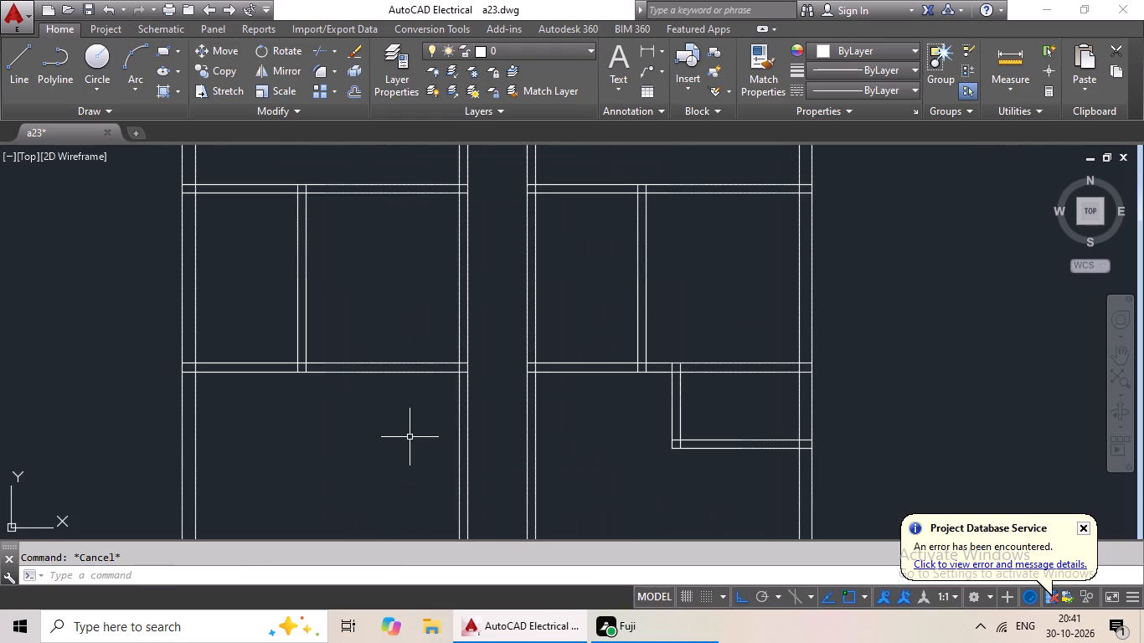
key("o")
key("Return")
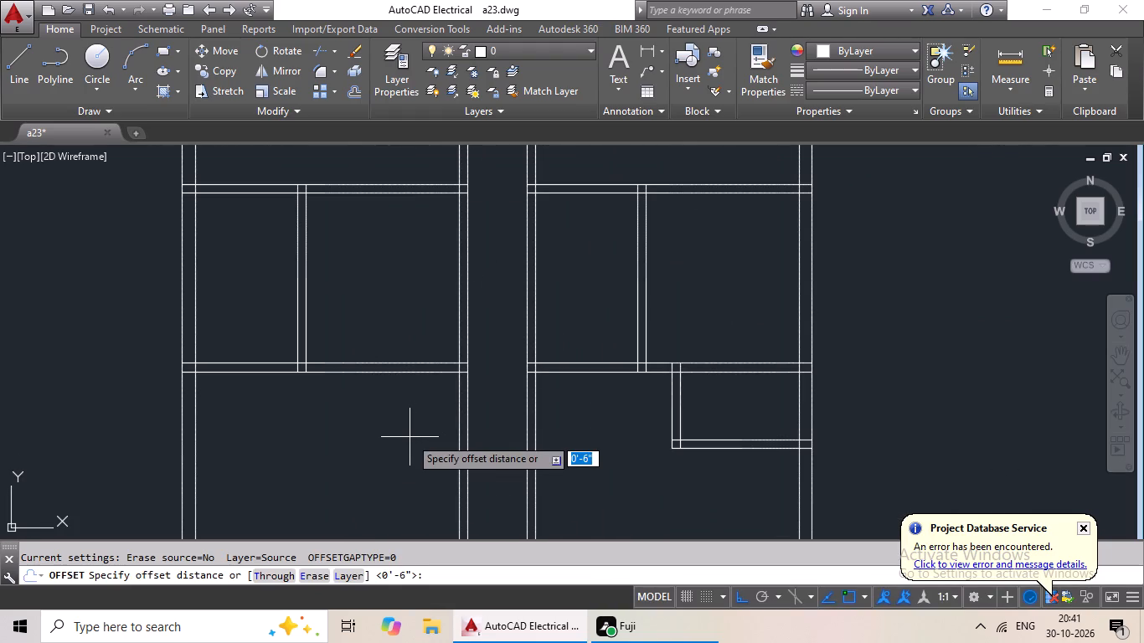
type("7'")
key("Return")
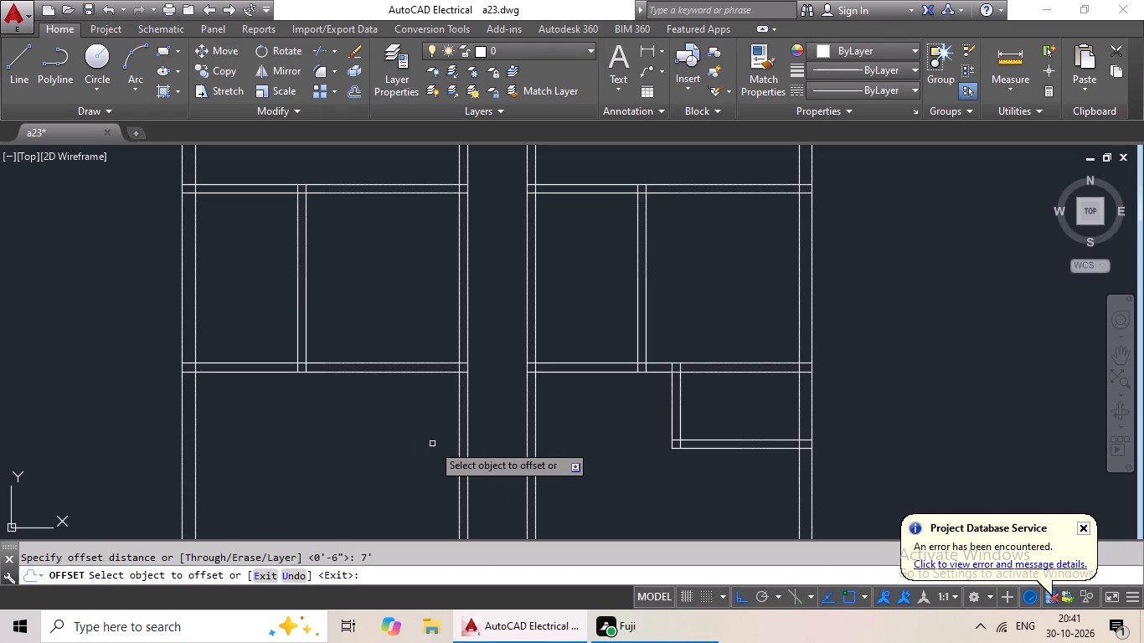
left_click(461, 430)
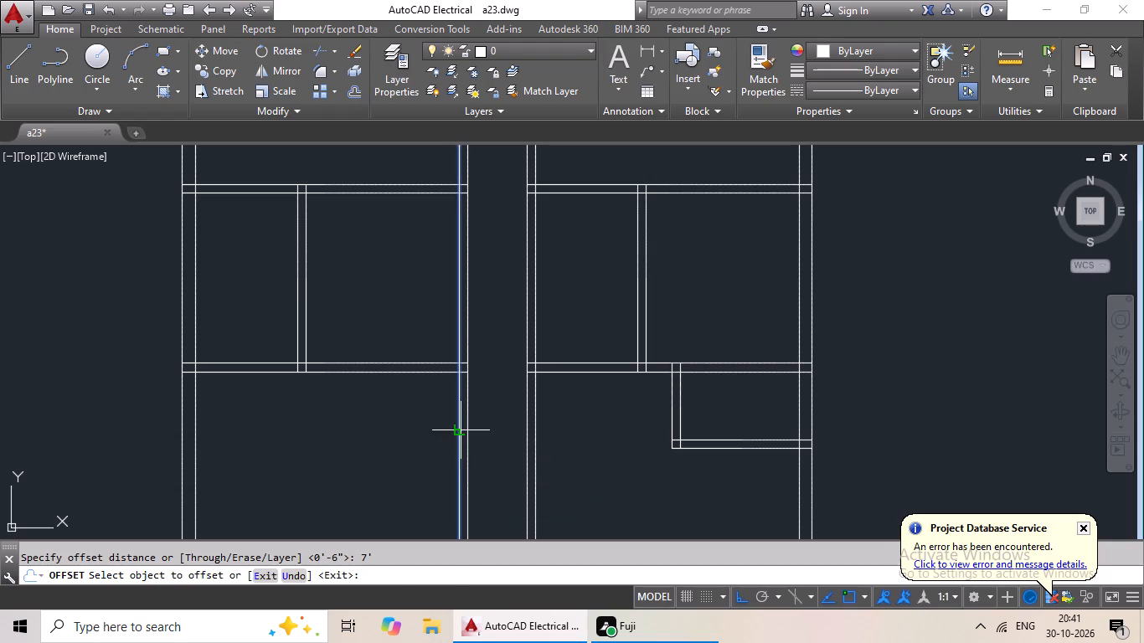
left_click(327, 454)
key("Escape")
key("Escape")
key("Escape")
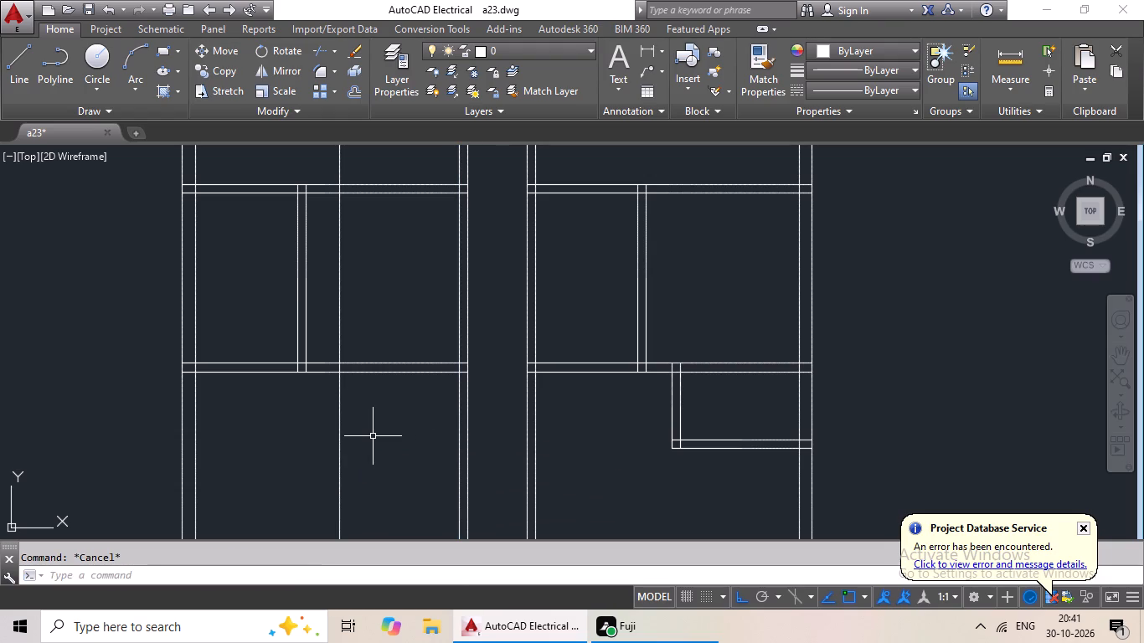
Offset the new vertical line in the left wing 6" away from the passage to form a partition.
key("o")
key("Return")
key("Escape")
key("Escape")
key("o")
key("Return")
type("6\"")
key("Return")
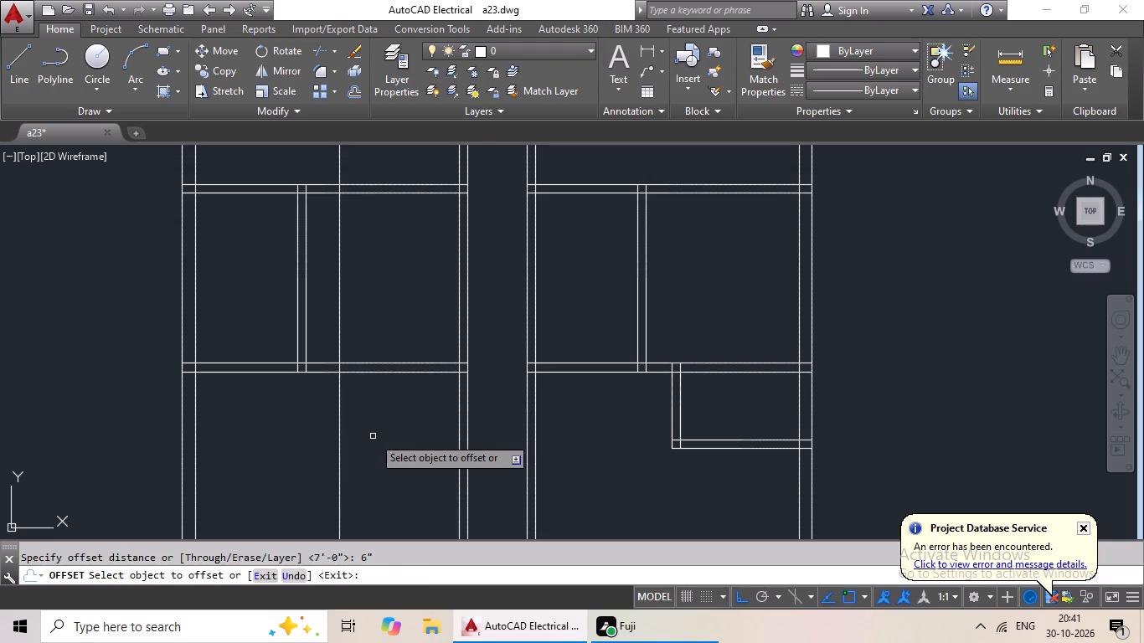
left_click(338, 457)
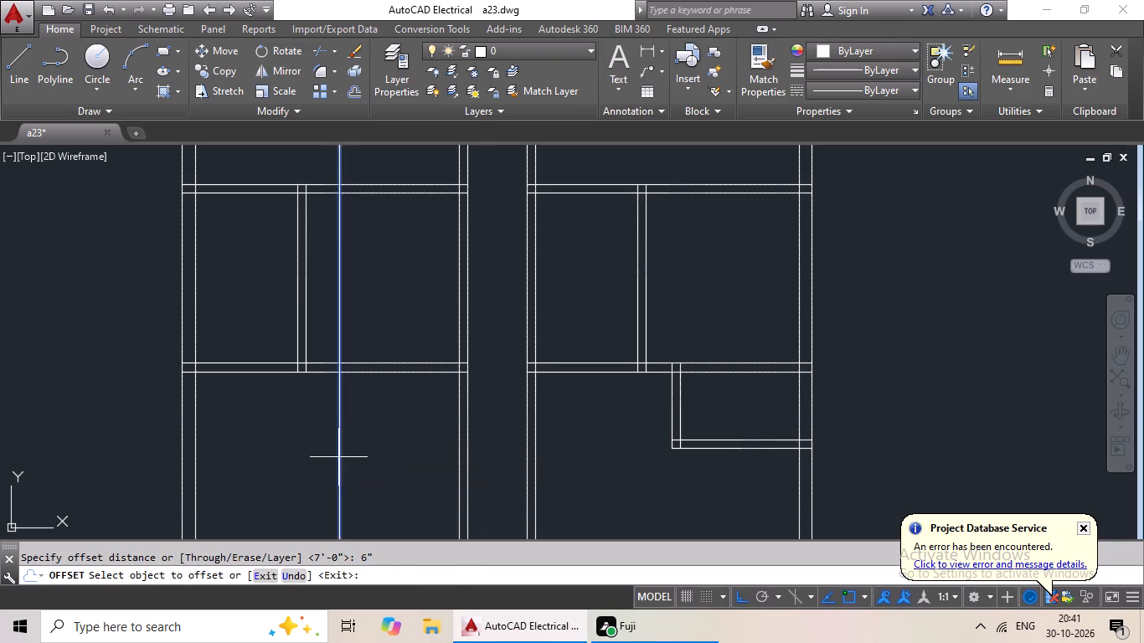
left_click_drag(317, 463, 331, 470)
key("Escape")
scroll(399, 453, "down", 3)
key("Escape")
key("Escape")
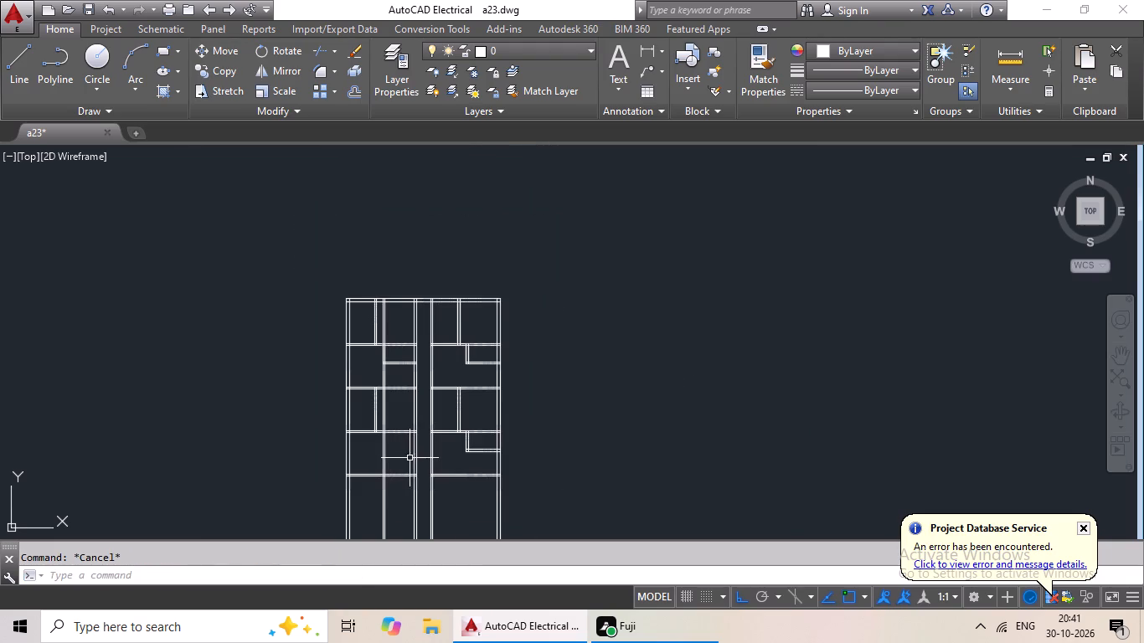
Trim both new vertical lines between the left wing's second and third horizontal partitions and below the small enclosure above them.
type("tr")
key("space")
key("space")
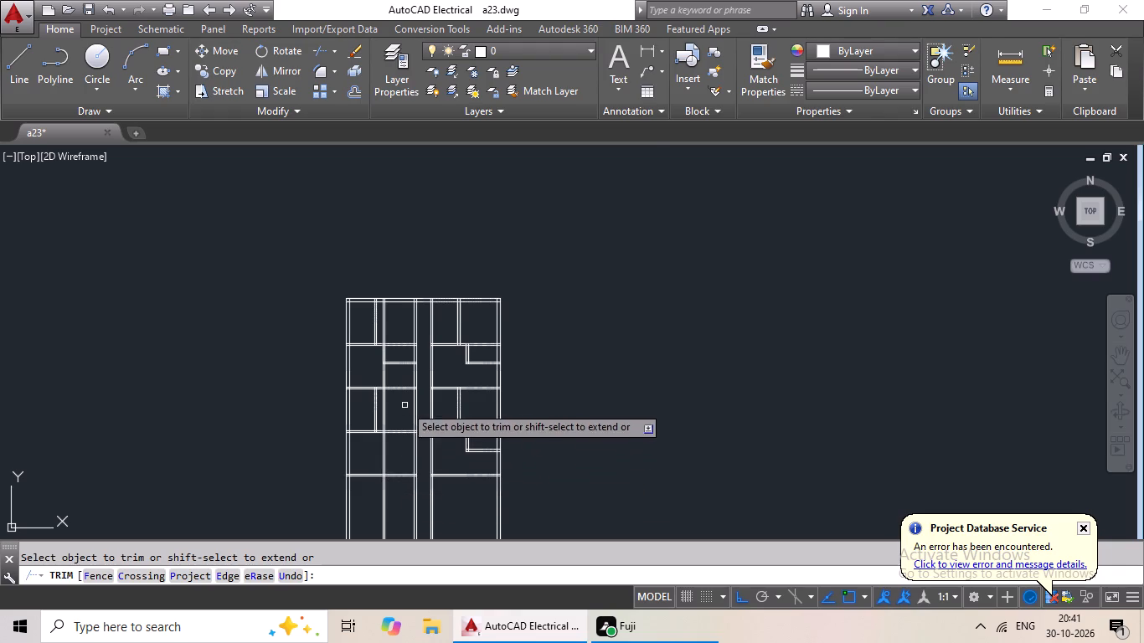
scroll(399, 405, "up", 2)
left_click_drag(380, 378, 347, 435)
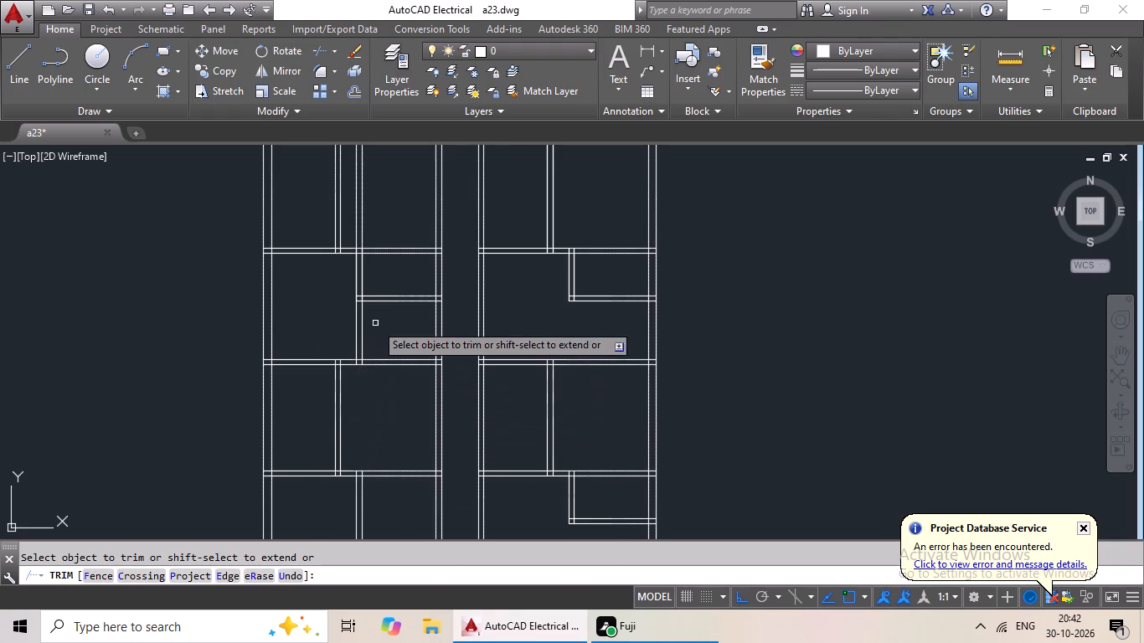
scroll(375, 314, "up", 2)
left_click_drag(382, 311, 269, 359)
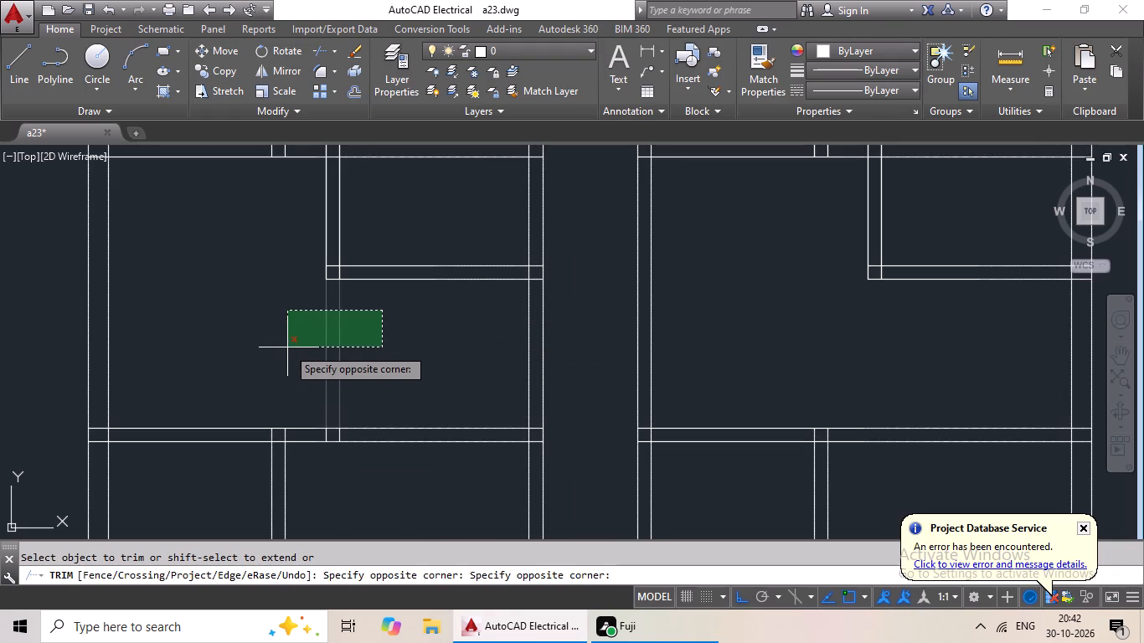
left_click(286, 349)
Trim both new vertical lines in the left wing's top room and below the fourth horizontal partition.
scroll(356, 330, "down", 2)
middle_click_drag(355, 338, 332, 404)
scroll(343, 251, "up", 1)
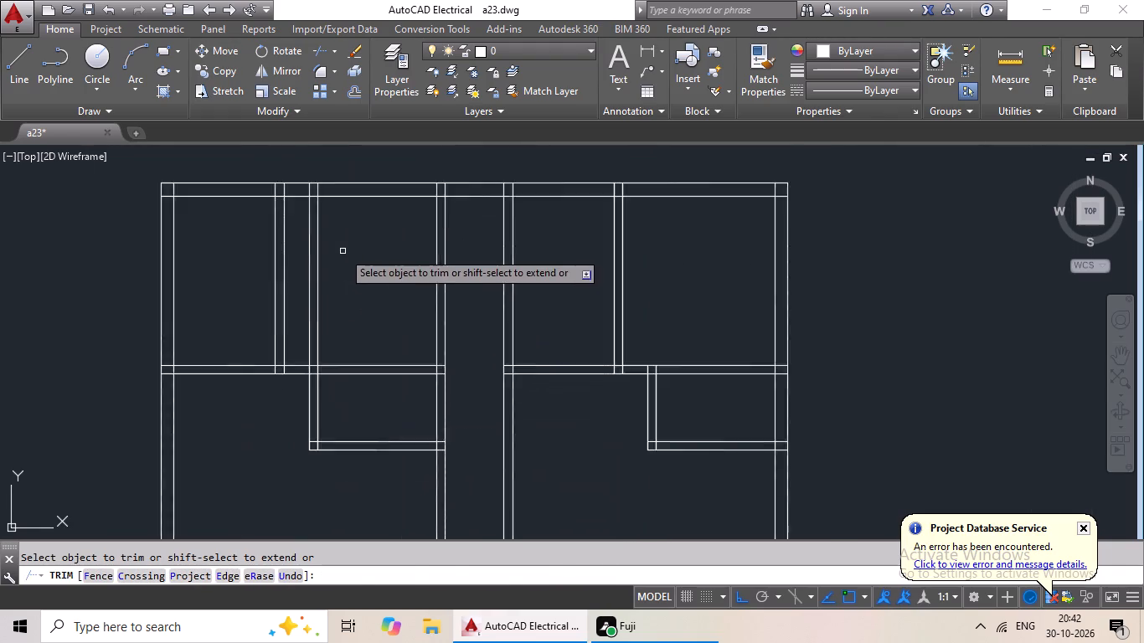
scroll(343, 251, "up", 1)
left_click_drag(353, 242, 263, 291)
left_click(263, 291)
scroll(301, 265, "down", 3)
middle_click_drag(302, 363, 327, 234)
middle_click_drag(330, 439, 338, 334)
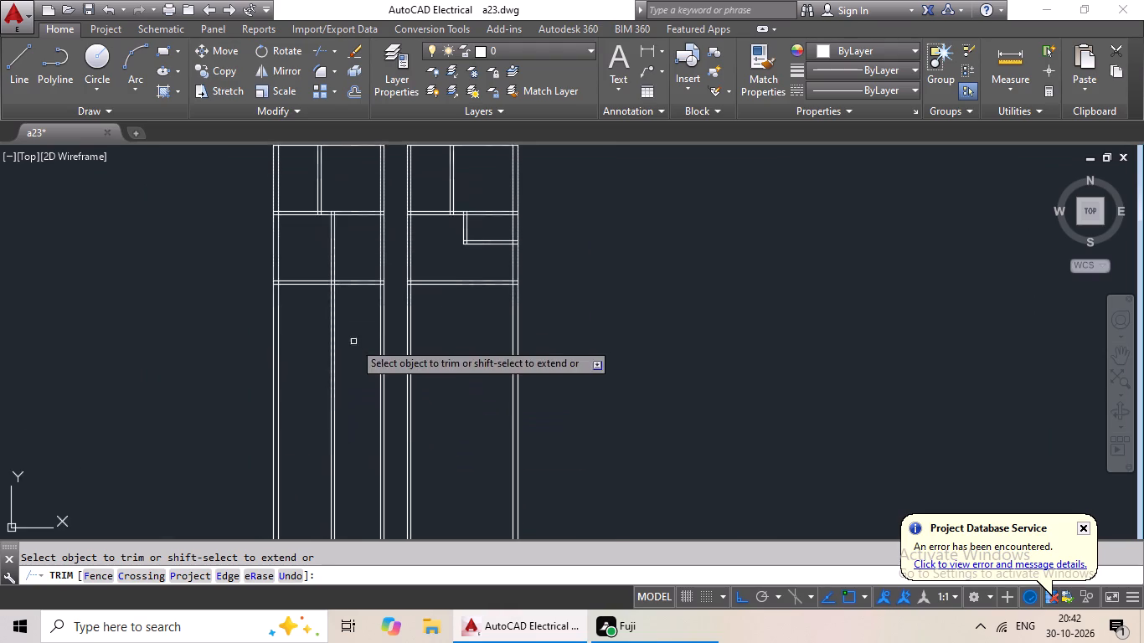
scroll(353, 342, "up", 1)
left_click_drag(360, 325, 291, 439)
left_click(290, 439)
scroll(320, 381, "down", 2)
middle_click_drag(323, 378, 312, 423)
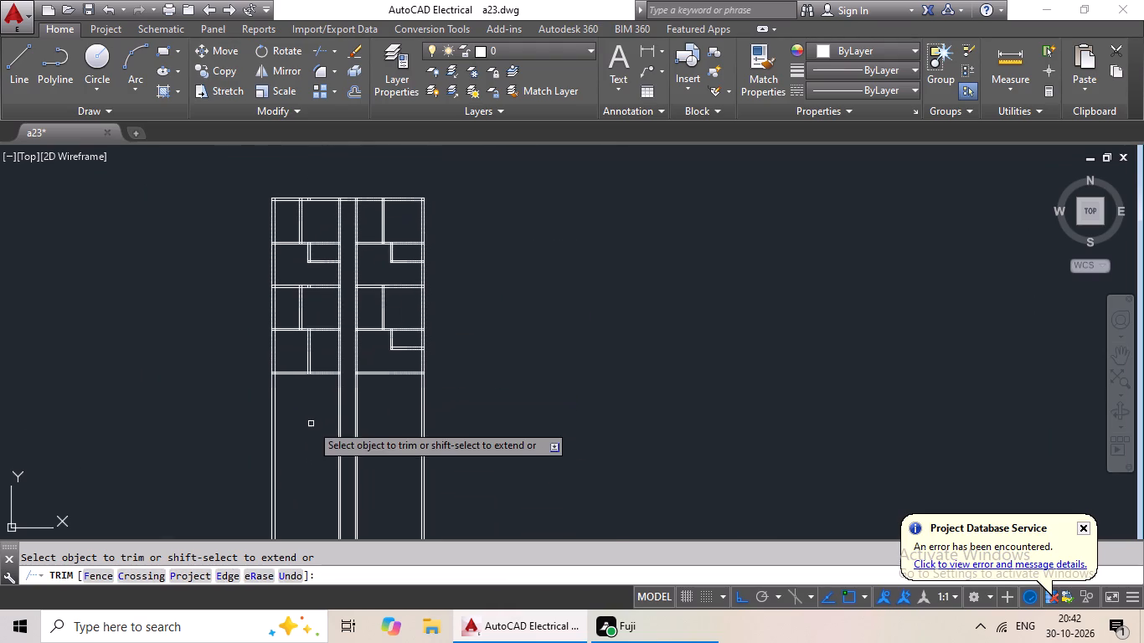
key("Escape")
Erase the two leftover short vertical lines inside the left wing's second horizontal partition.
scroll(312, 272, "up", 5)
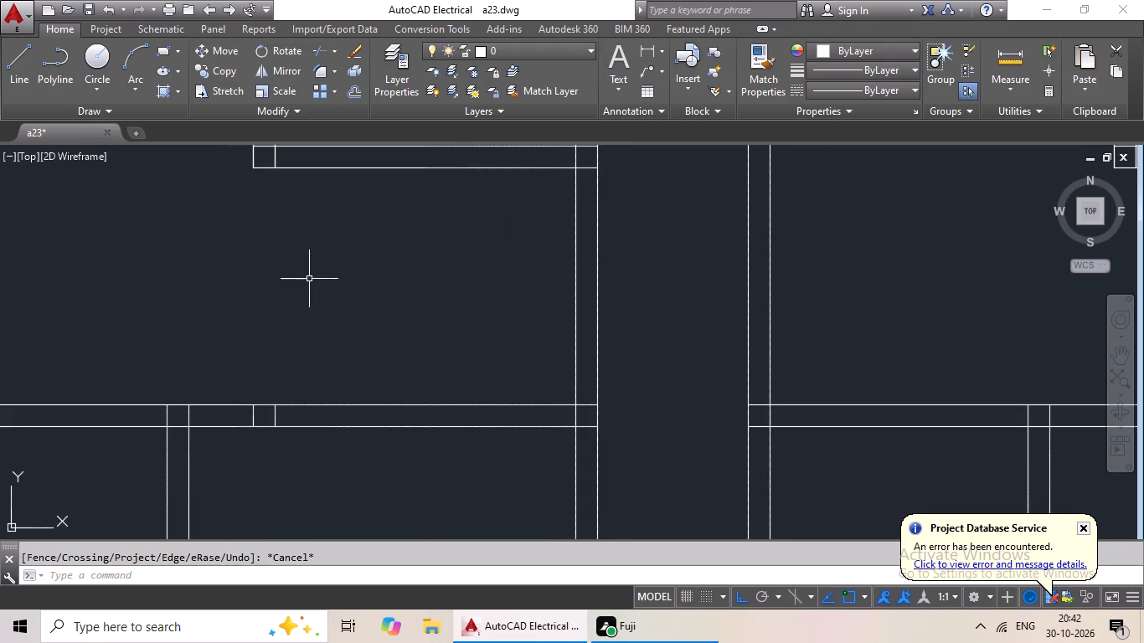
scroll(256, 412, "up", 3)
left_click_drag(381, 423, 243, 442)
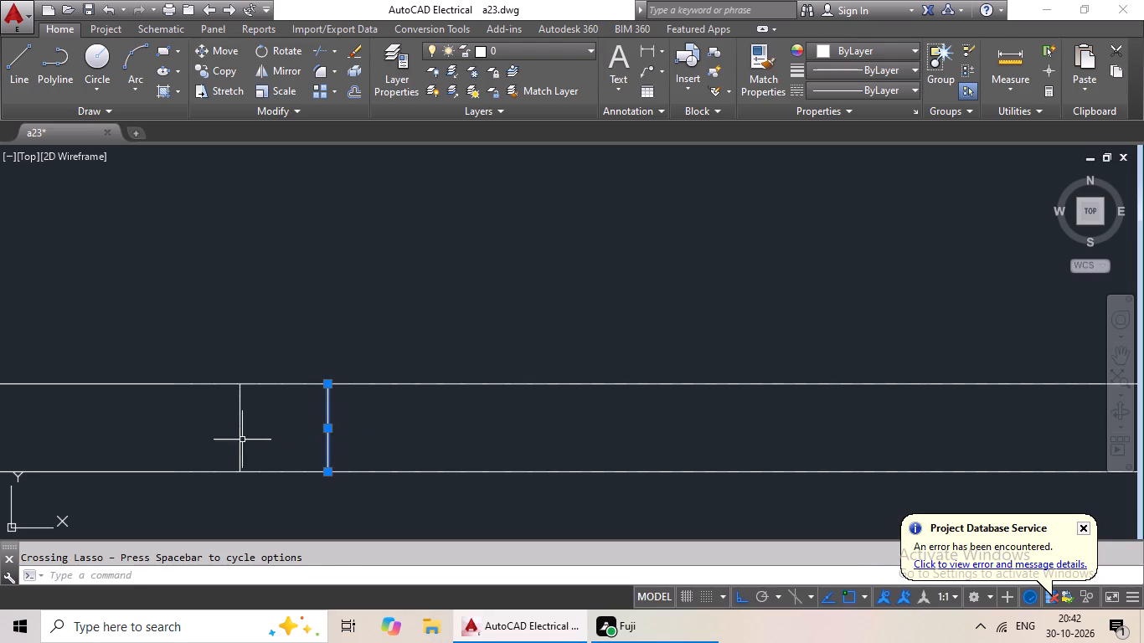
left_click_drag(260, 425, 198, 445)
left_click(198, 447)
key("Delete")
Erase the two leftover short vertical lines inside the top outer wall above the left wing.
scroll(257, 446, "down", 4)
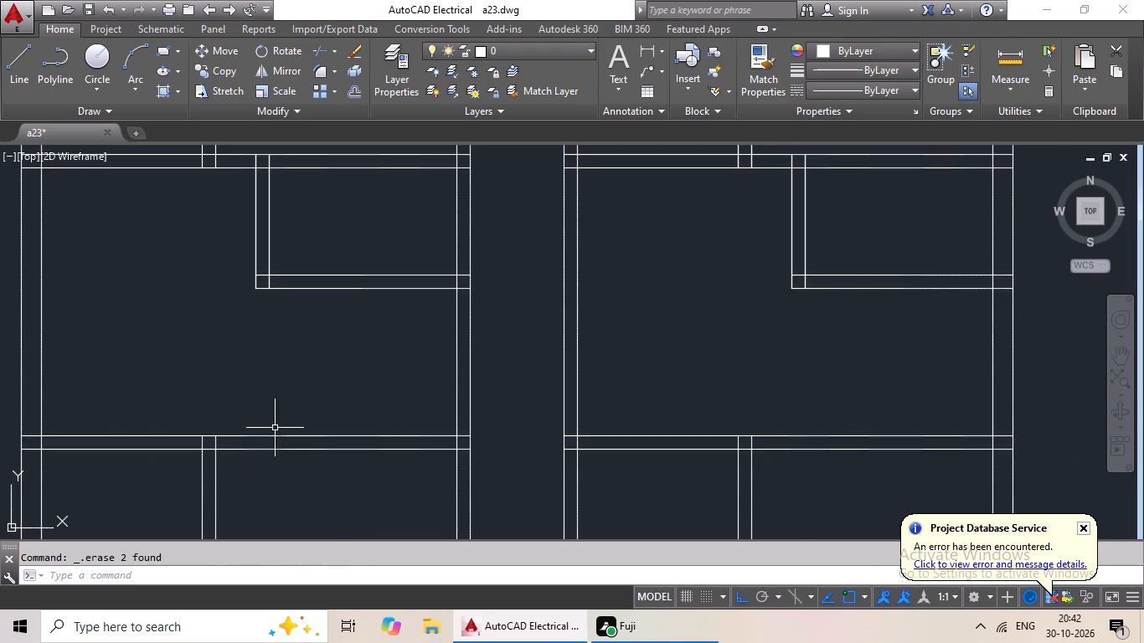
scroll(276, 387, "down", 2)
middle_click_drag(274, 375, 269, 471)
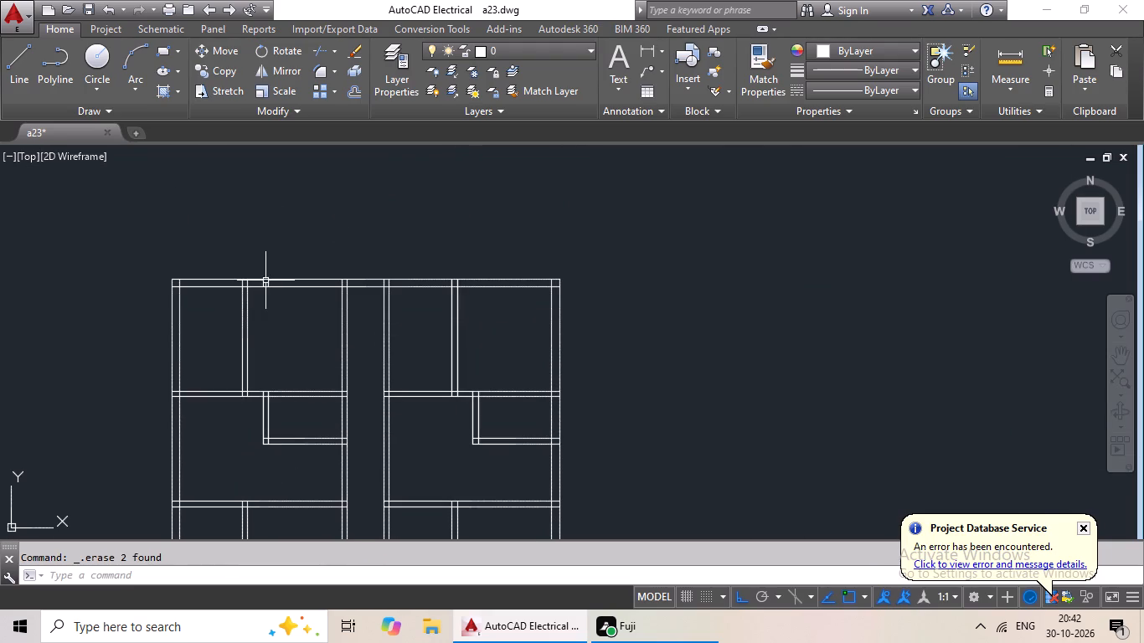
scroll(262, 279, "up", 7)
left_click_drag(402, 295, 175, 342)
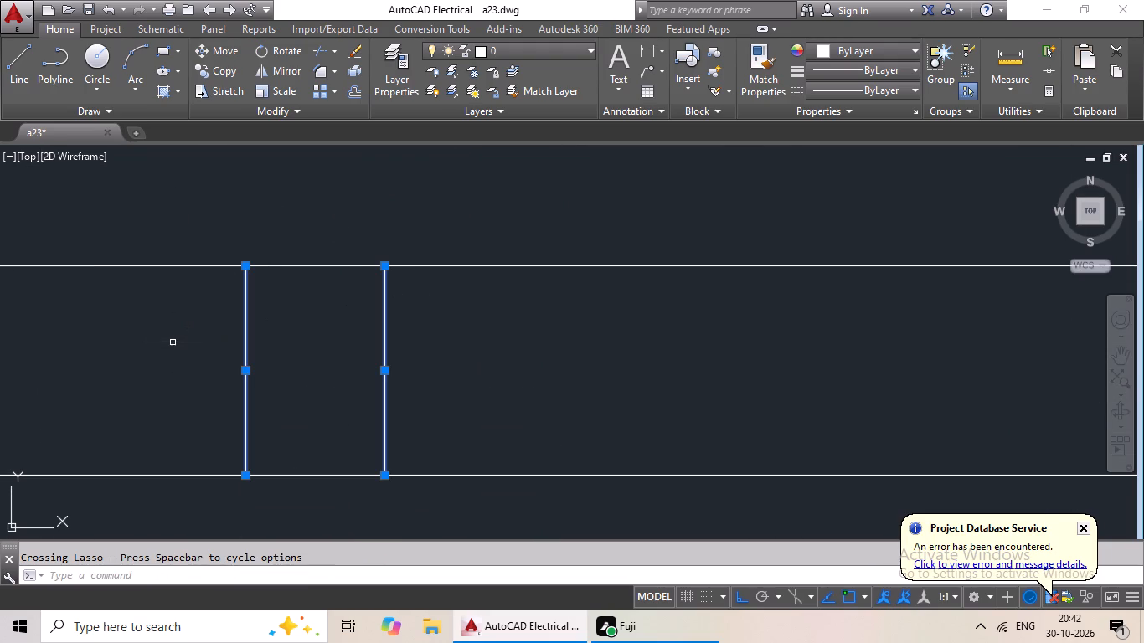
key("Delete")
Offset the lower line of the left wing's third horizontal partition 4' downward.
scroll(185, 332, "down", 8)
middle_click(215, 354)
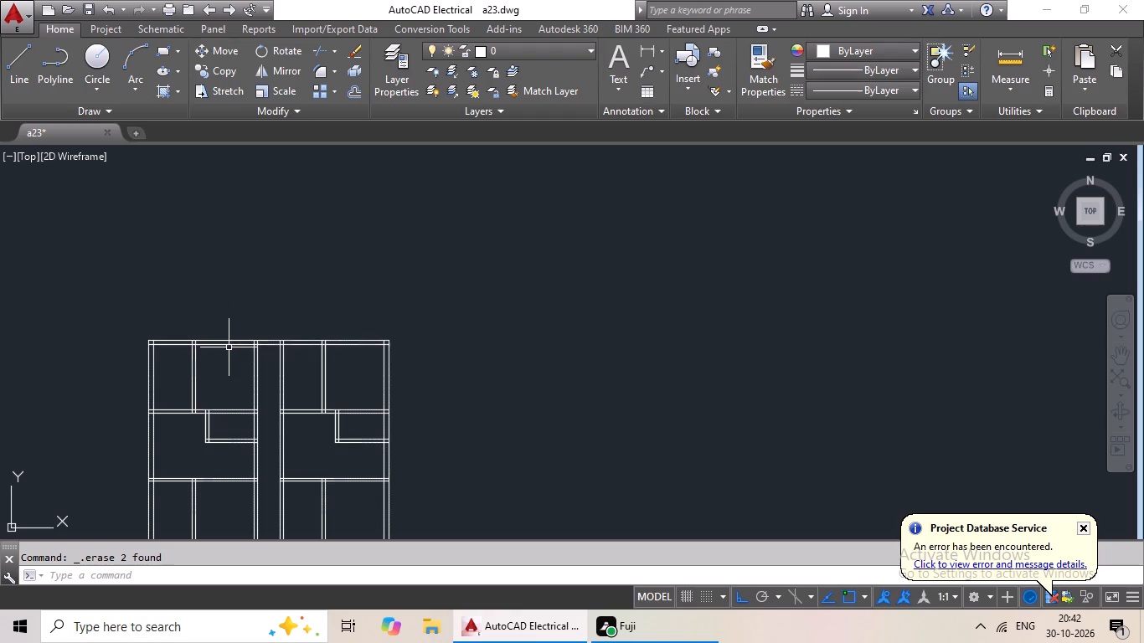
scroll(205, 385, "down", 2)
middle_click_drag(205, 386, 210, 178)
scroll(214, 329, "up", 1)
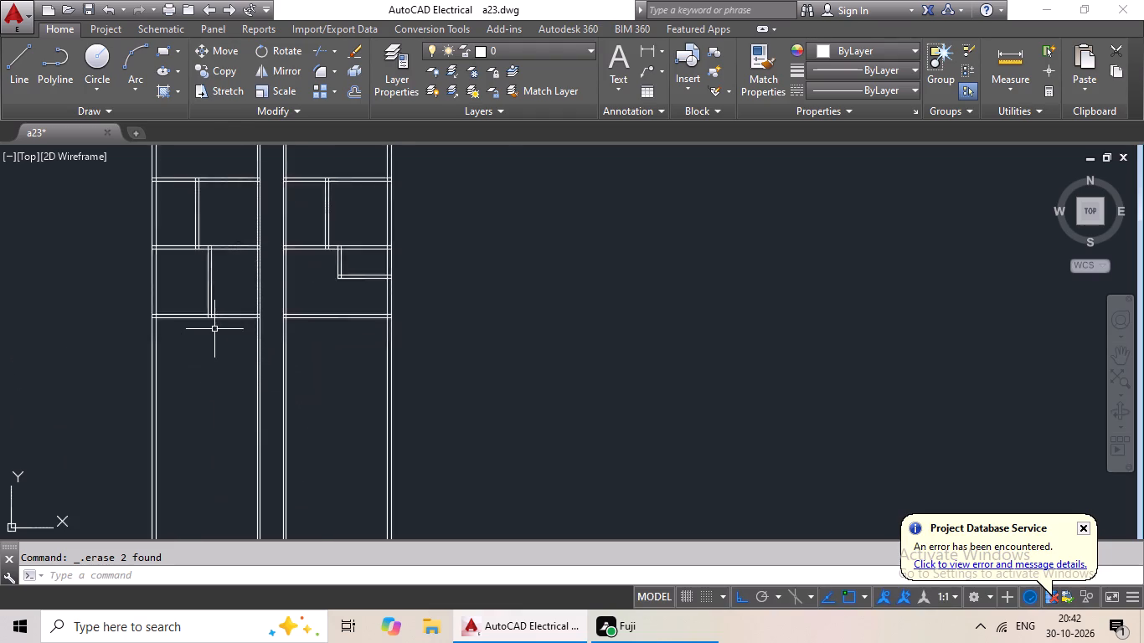
scroll(214, 329, "up", 1)
middle_click_drag(214, 335, 224, 534)
key("Escape")
key("Escape")
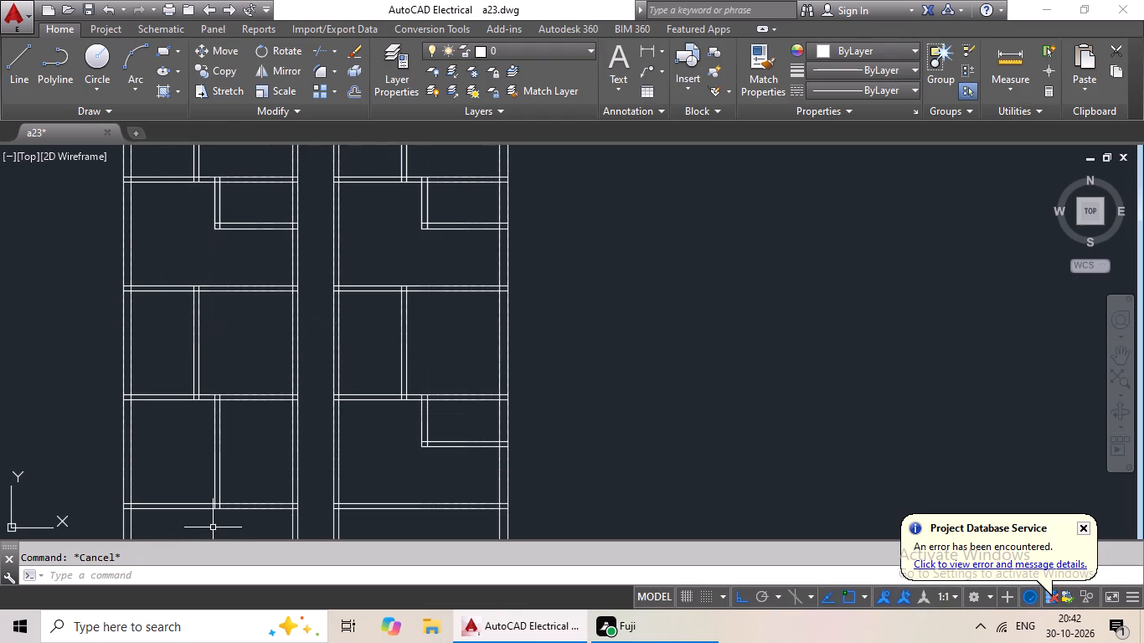
key("o")
key("Return")
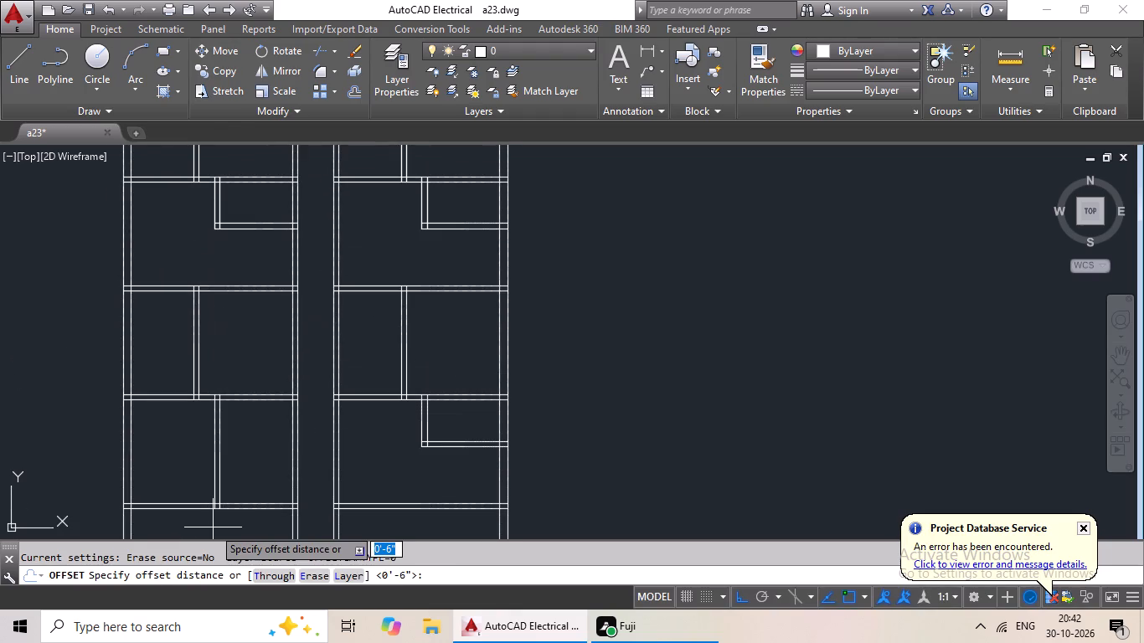
type("4'")
key("Return")
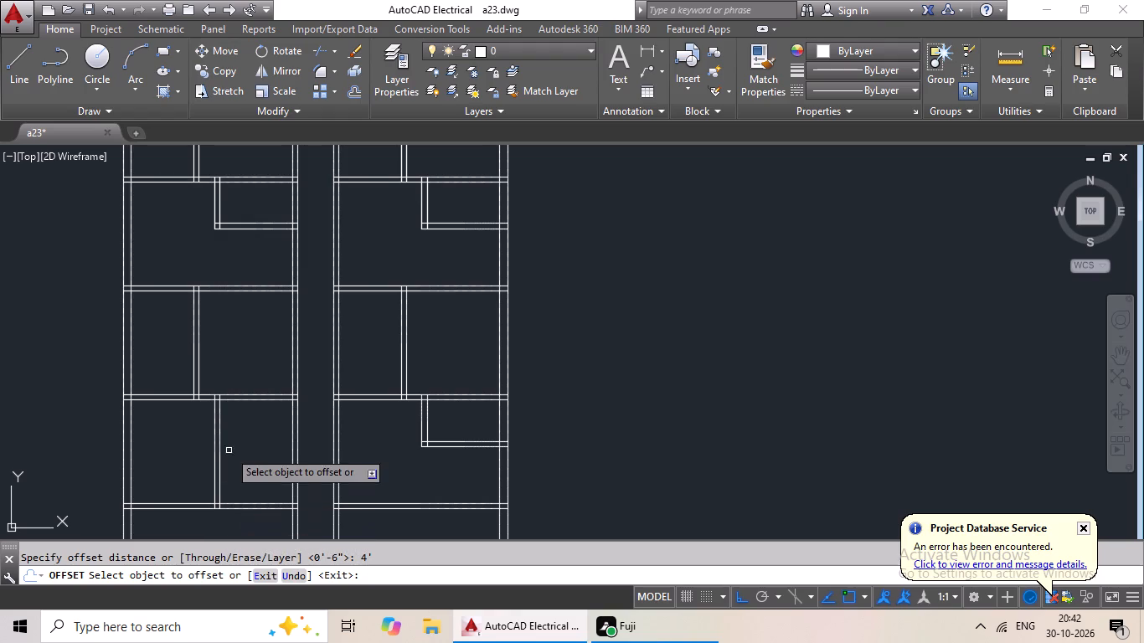
left_click_drag(241, 402, 243, 410)
left_click(250, 458)
left_click(255, 468)
key("Escape")
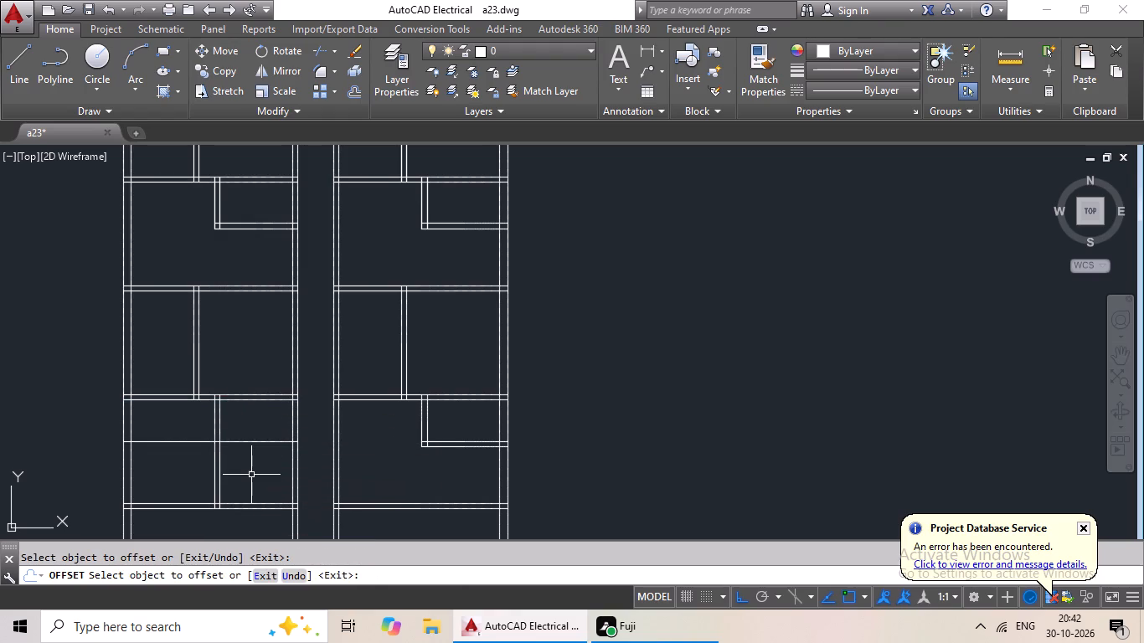
Offset the new horizontal line in the left wing 6" downward to form a partition.
key("o")
key("Return")
key("6")
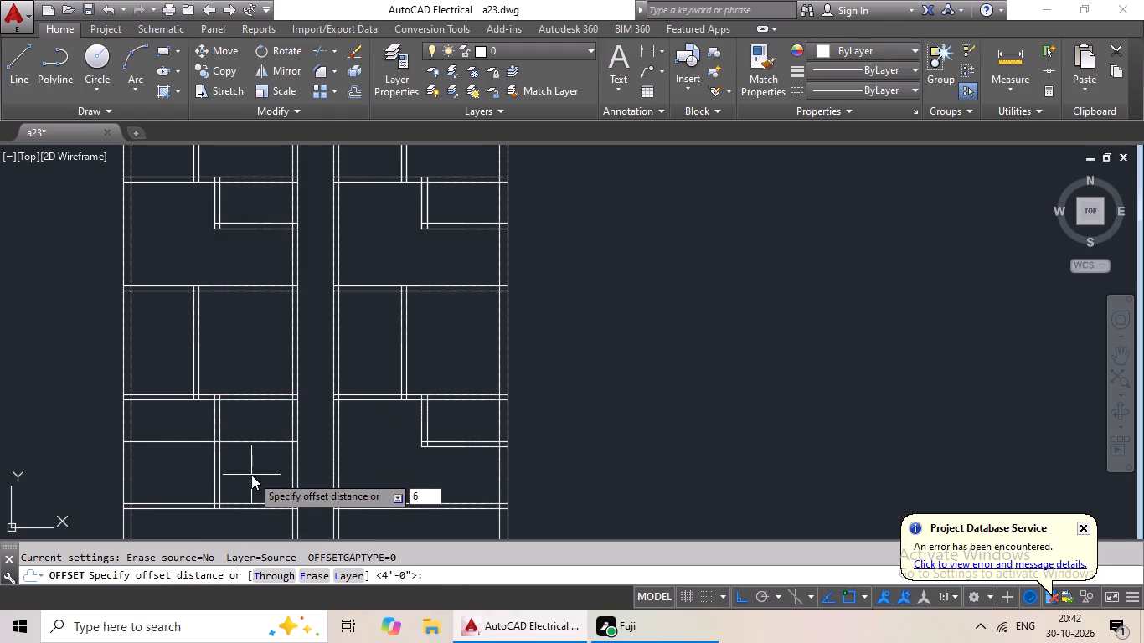
key("shift+quotedbl")
key("Return")
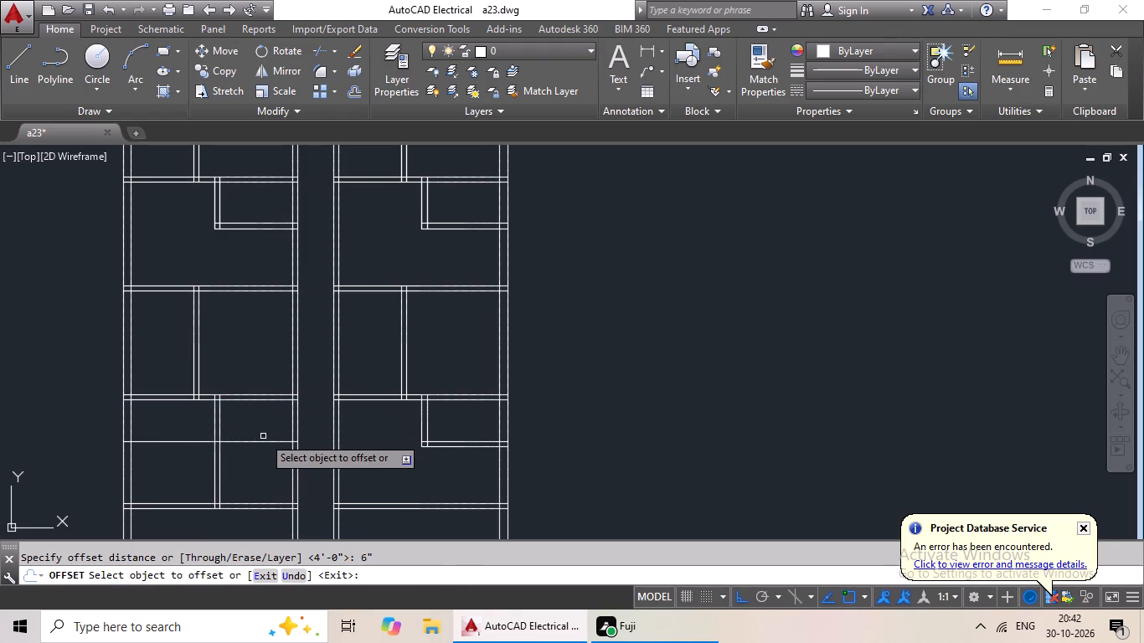
left_click_drag(260, 443, 257, 455)
left_click(255, 502)
key("Escape")
key("Escape")
Trim both new horizontal lines between the left outer wall and the vertical partition below the third horizontal partition.
type("tr")
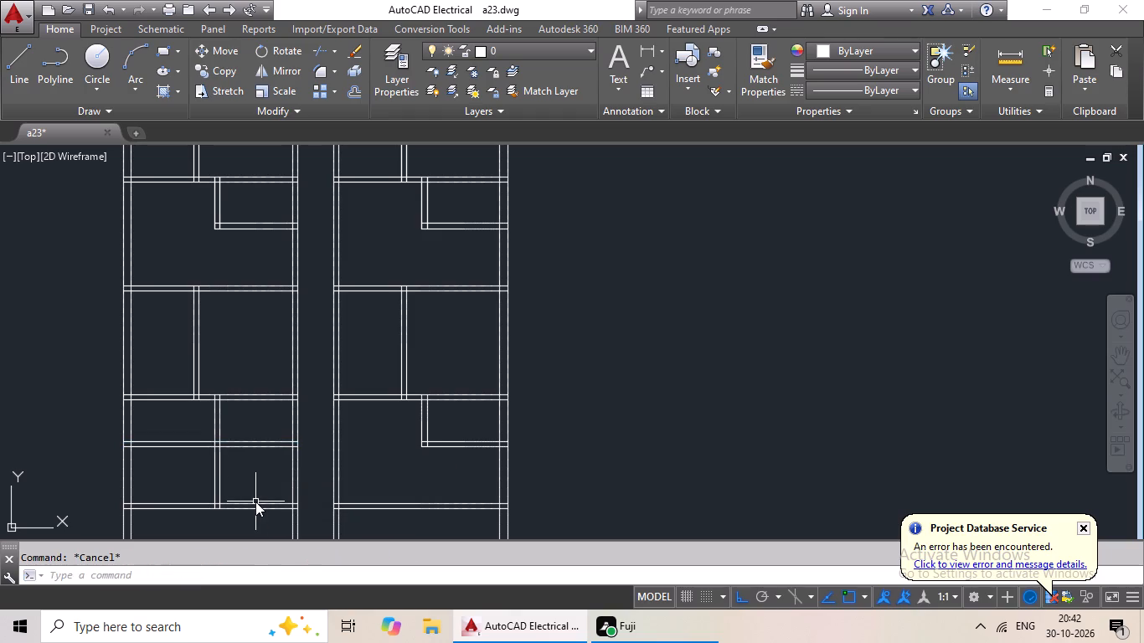
key("space")
key("space")
scroll(192, 442, "up", 3)
left_click_drag(209, 414, 162, 542)
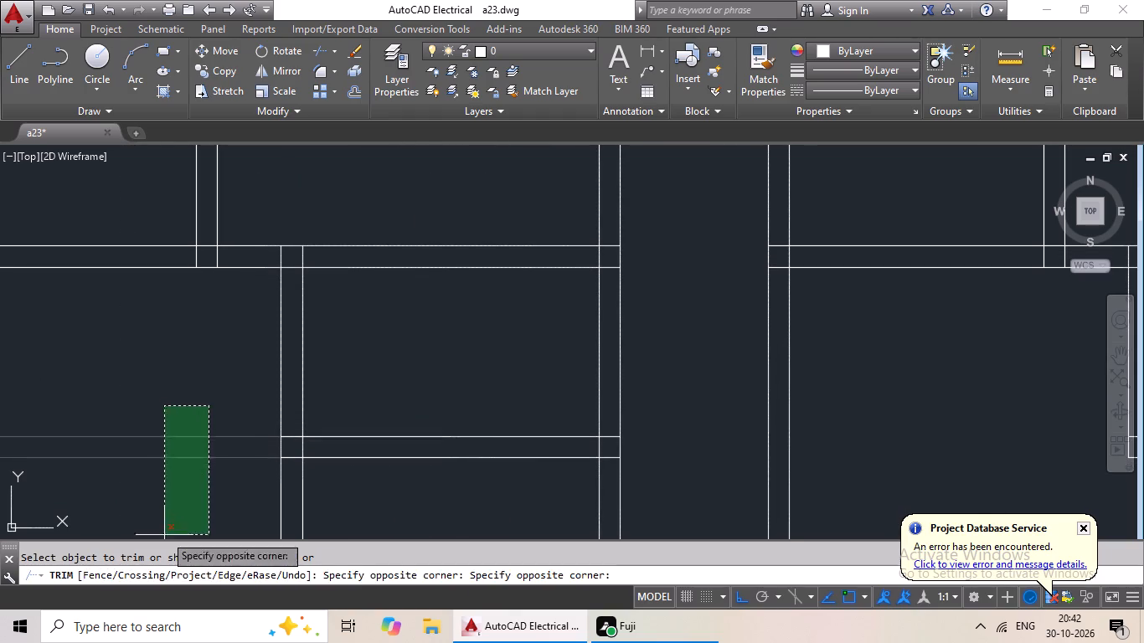
left_click_drag(164, 534, 180, 507)
Trim the vertical partition's two lines between the new 6" horizontal partition and the left wing's fourth horizontal partition.
scroll(200, 484, "down", 4)
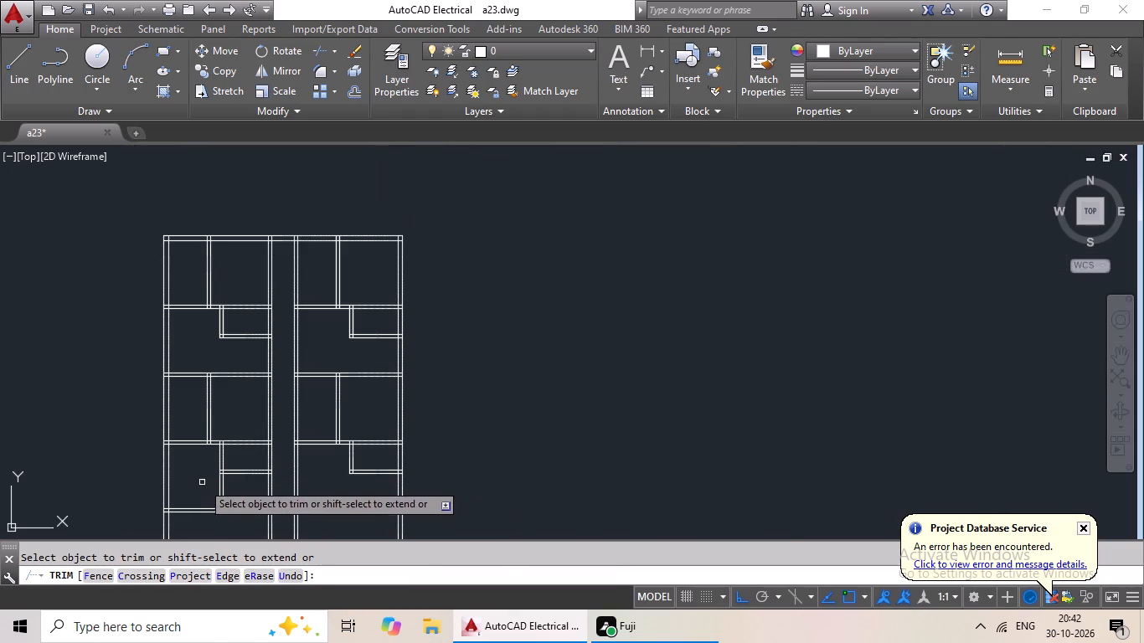
middle_click_drag(250, 555, 258, 477)
middle_click_drag(246, 484, 255, 422)
scroll(242, 433, "up", 3)
left_click_drag(269, 418, 160, 445)
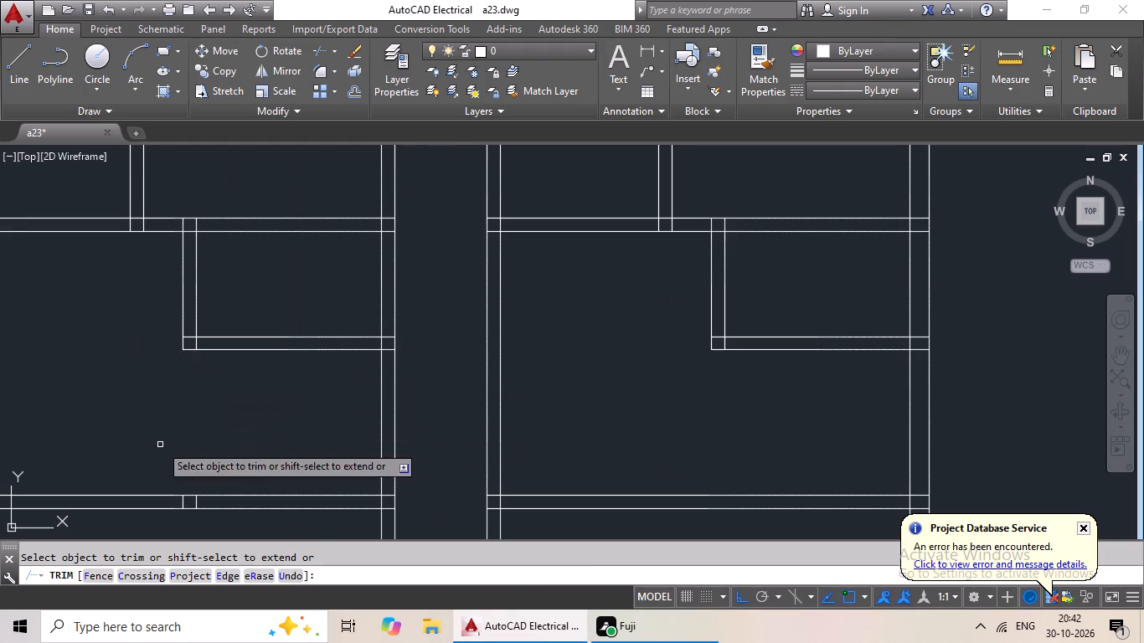
scroll(214, 424, "down", 2)
middle_click_drag(245, 369, 254, 349)
scroll(255, 345, "down", 1)
key("Escape")
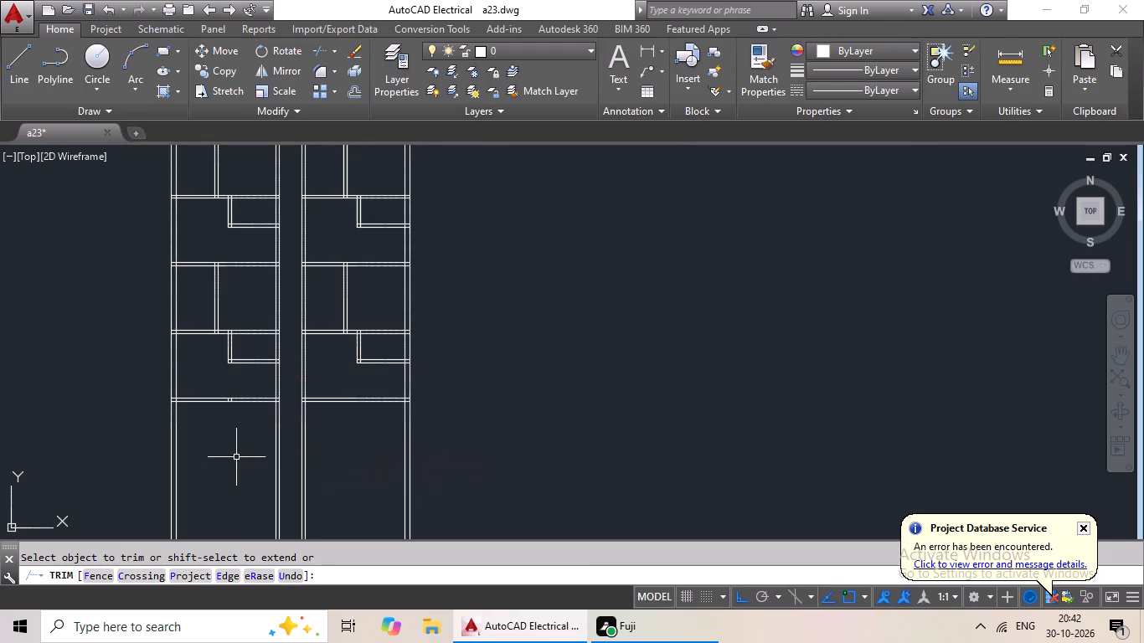
Erase the two short vertical line remnants left inside the left wing's fourth horizontal partition.
key("Escape")
scroll(228, 416, "up", 5)
left_click_drag(290, 267, 175, 292)
key("Escape")
scroll(240, 259, "up", 4)
left_click_drag(447, 256, 234, 300)
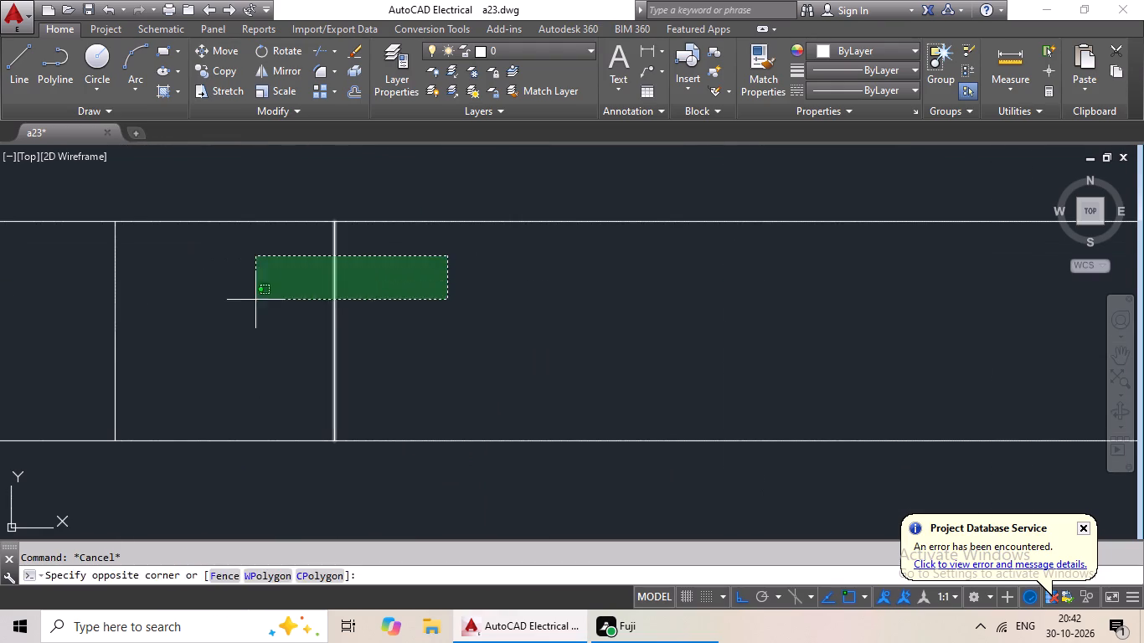
left_click_drag(234, 300, 110, 320)
key("Delete")
Offset the room-side line of the left wing's passage wall 9' toward the left outer wall.
scroll(181, 315, "down", 7)
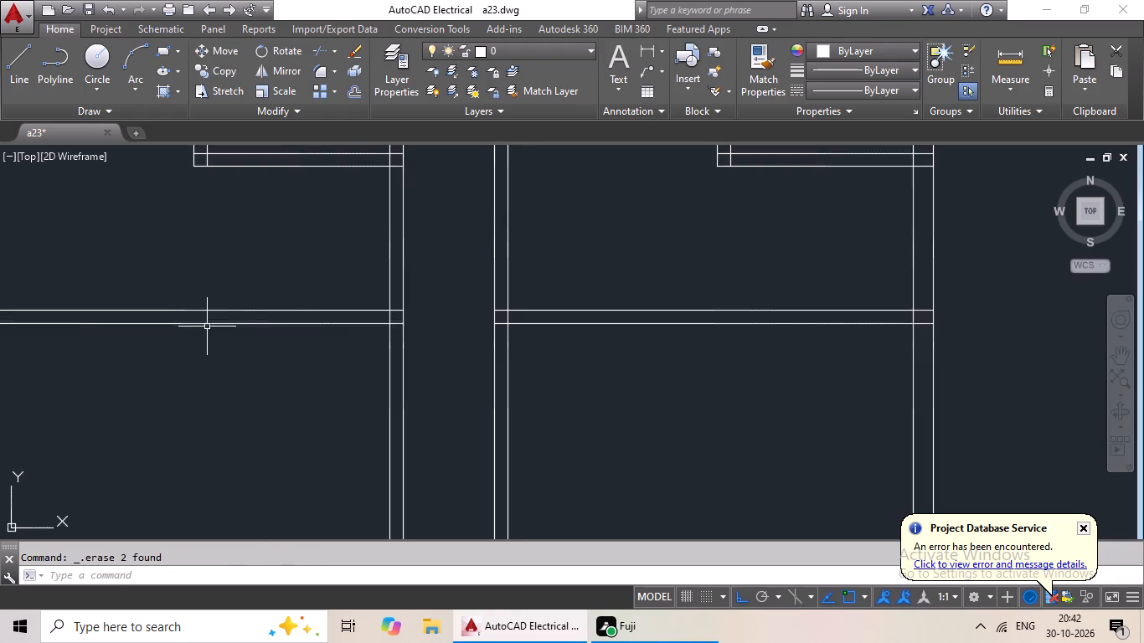
scroll(207, 327, "down", 2)
middle_click_drag(229, 388, 322, 352)
middle_click_drag(312, 359, 355, 341)
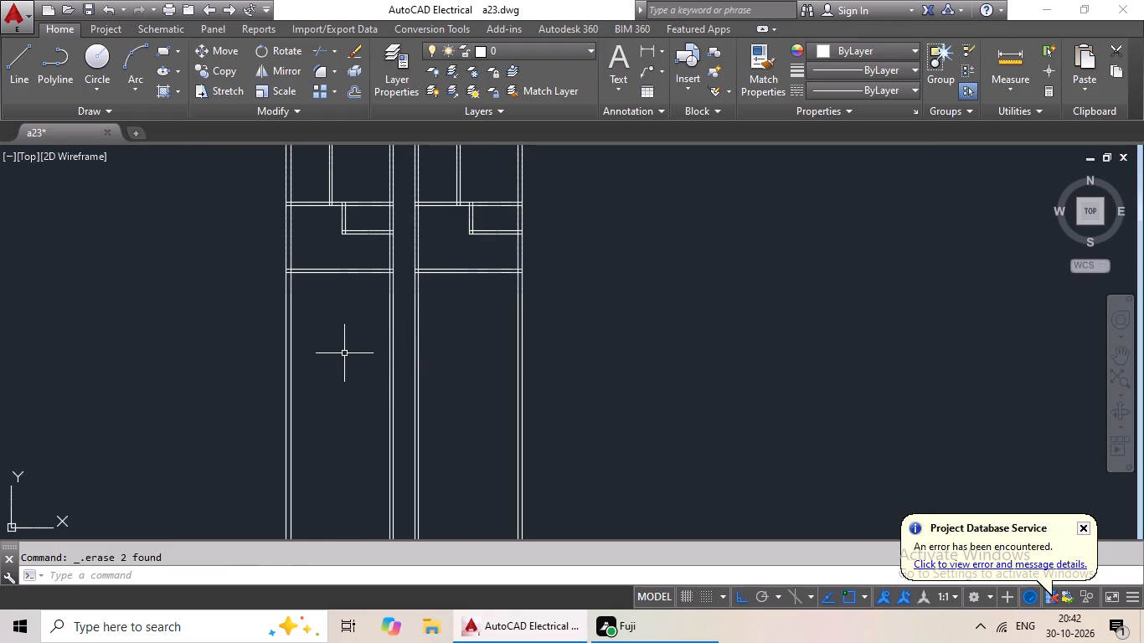
scroll(327, 349, "up", 1)
middle_click_drag(327, 369, 323, 414)
middle_click(320, 432)
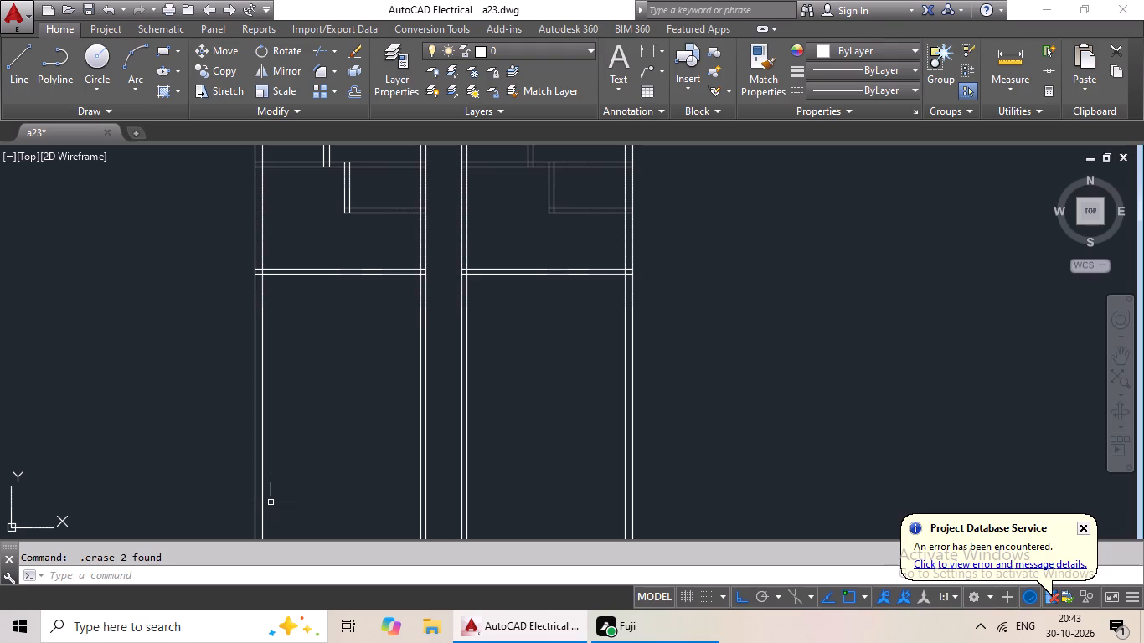
key("Escape")
key("Escape")
key("o")
key("Return")
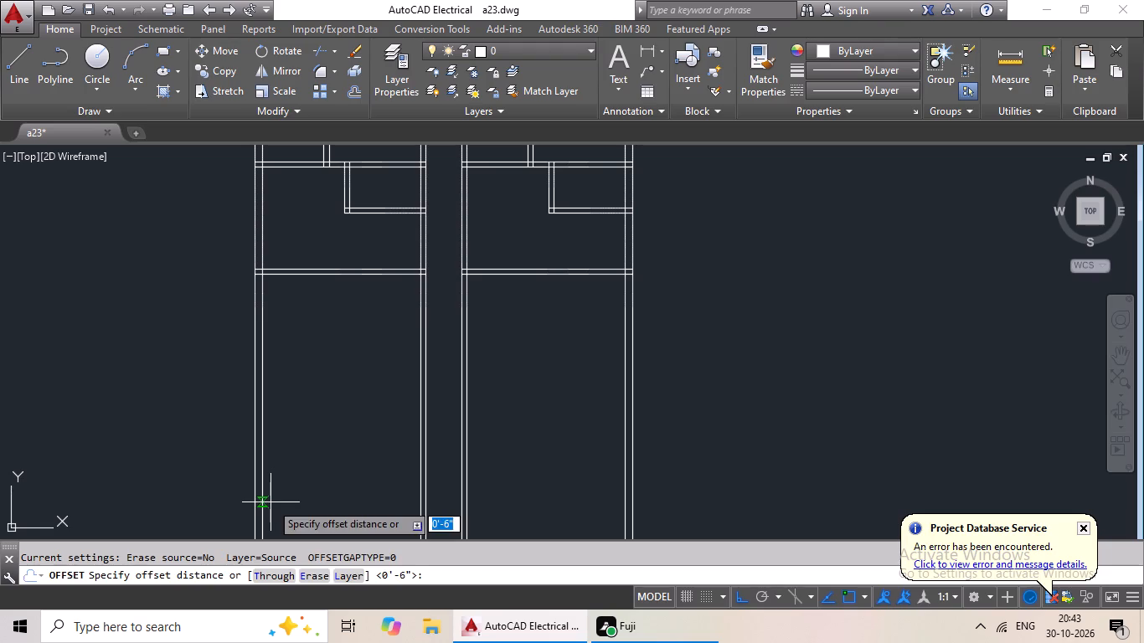
type("9'")
key("Return")
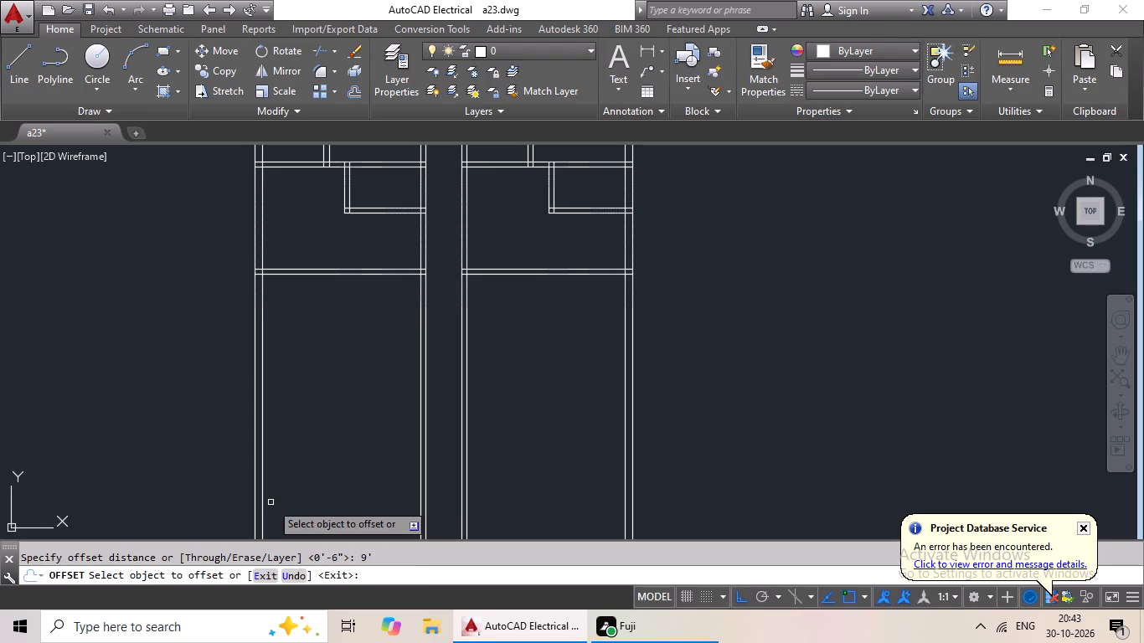
left_click(419, 394)
left_click(271, 423)
key("Escape")
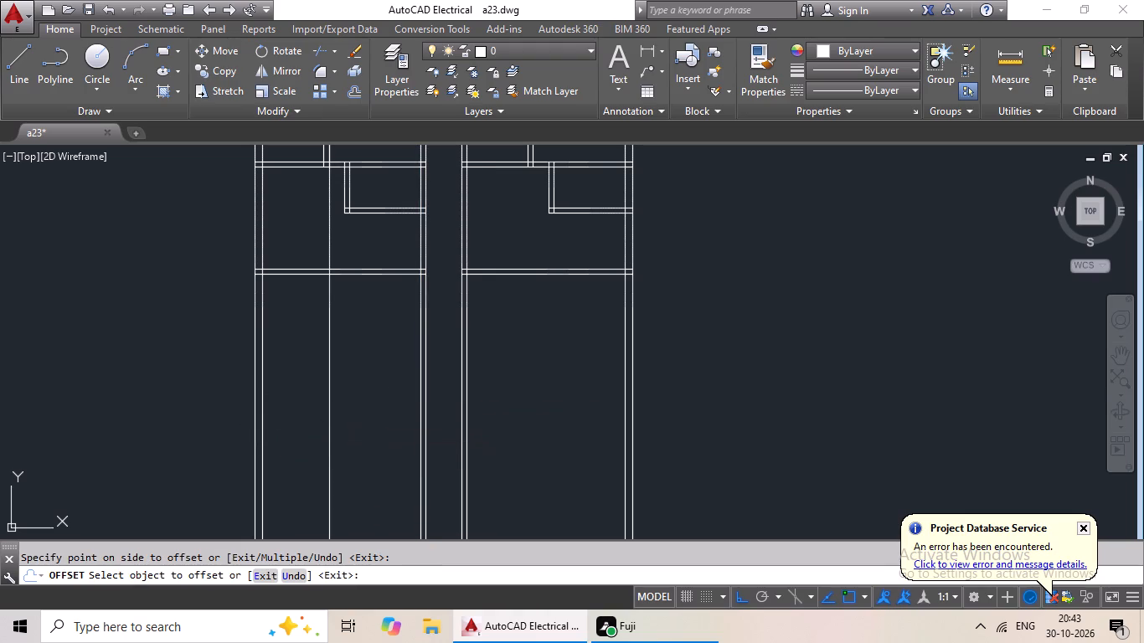
key("Escape")
key("Escape")
Offset the new vertical line in the left wing 6" toward the left outer wall to form a partition.
key("o")
key("Return")
type("6\"")
key("Return")
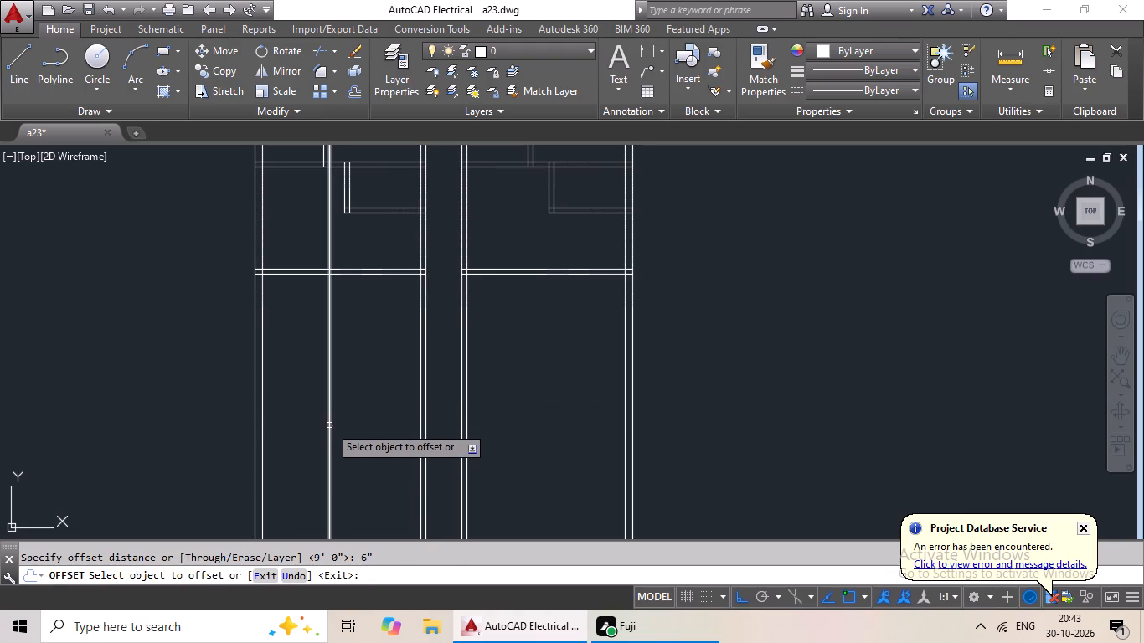
left_click(329, 425)
left_click(318, 425)
key("Escape")
key("Escape")
key("Escape")
key("Escape")
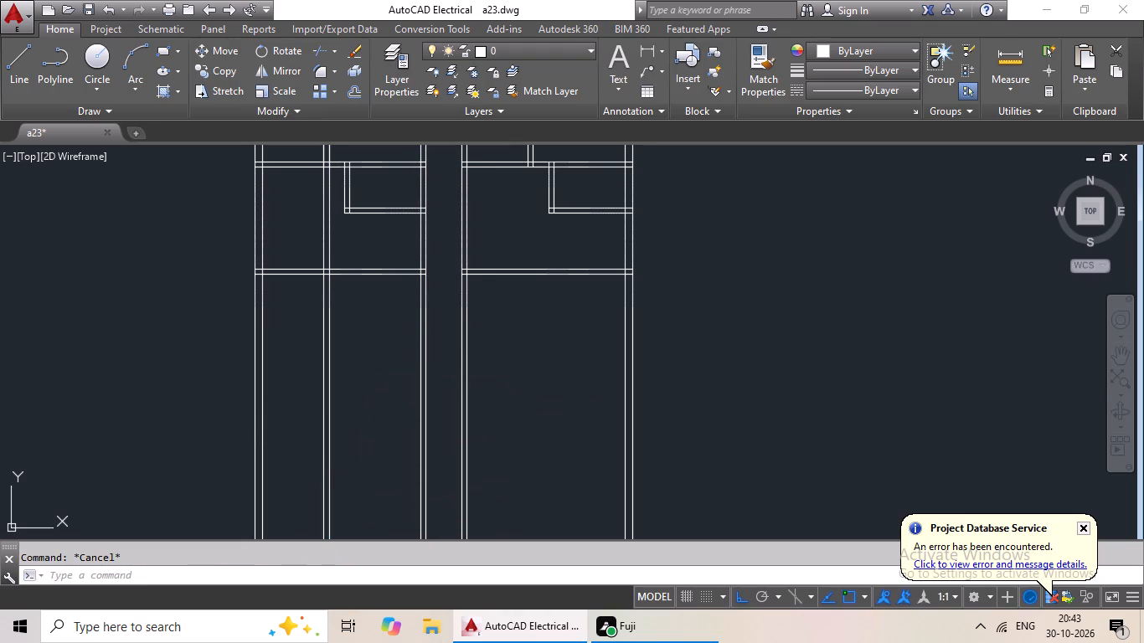
Trim the new vertical partition's two lines between the left wing's third and fourth horizontal partitions.
type("tr")
key("space")
key("space")
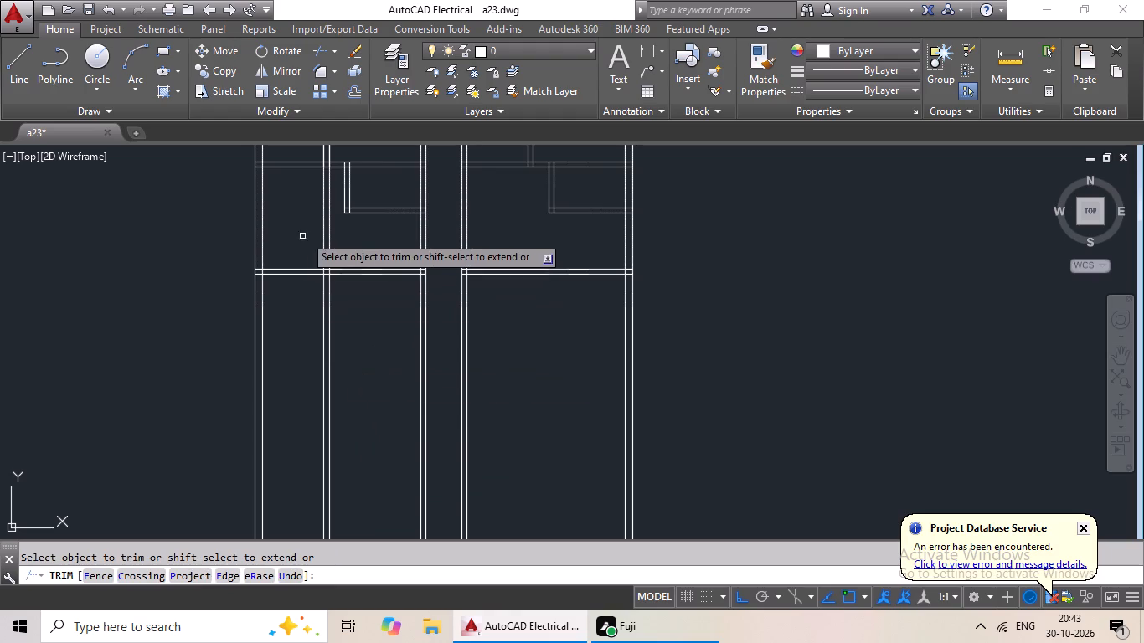
scroll(320, 223, "up", 2)
left_click_drag(362, 213, 287, 265)
left_click(287, 265)
scroll(315, 258, "down", 3)
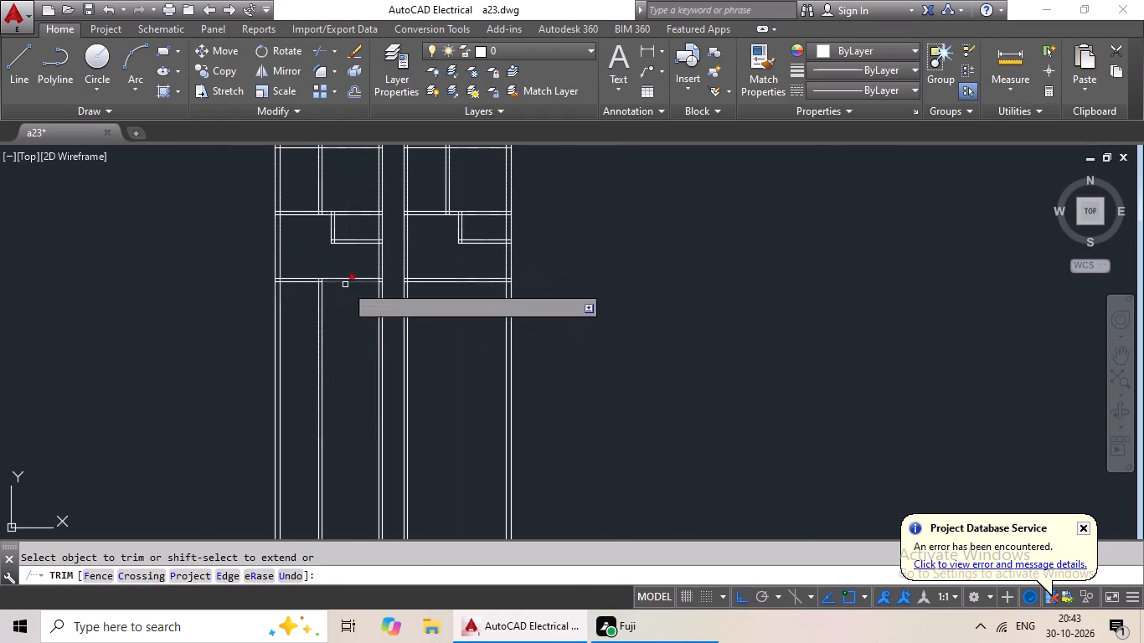
middle_click_drag(343, 309, 355, 249)
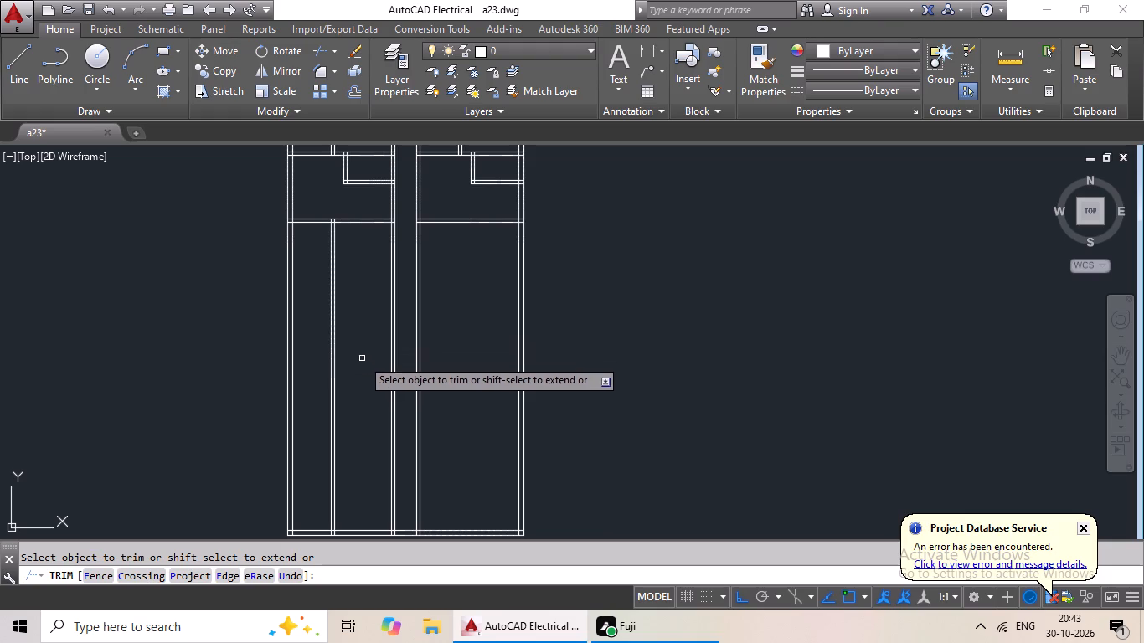
key("Escape")
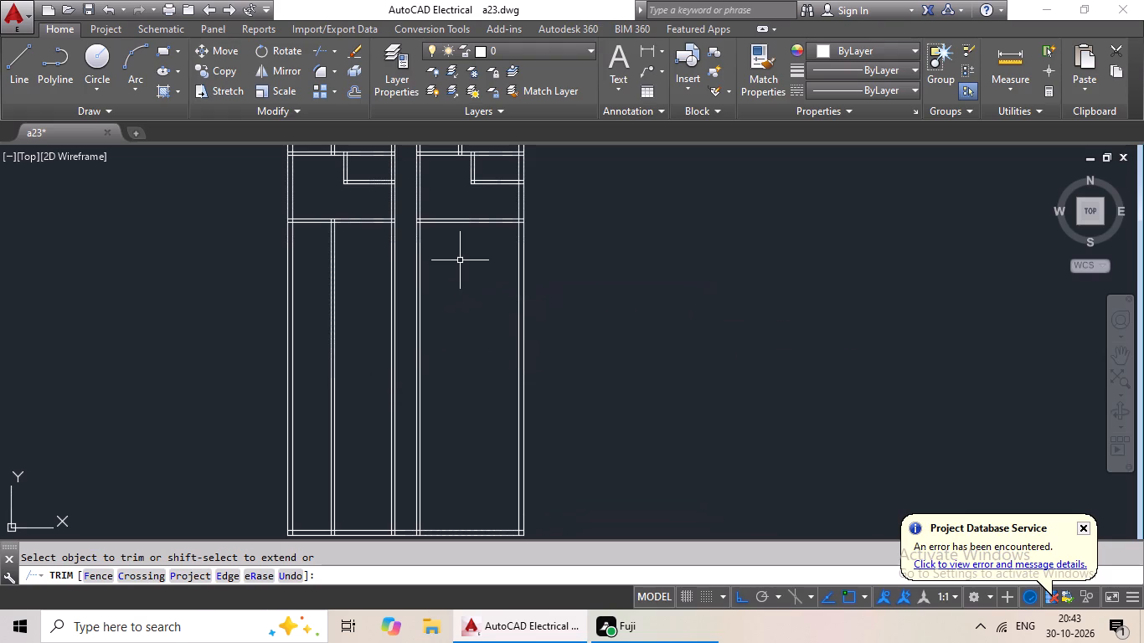
key("Escape")
key("Escape")
key("Escape")
key("Escape")
key("Escape")
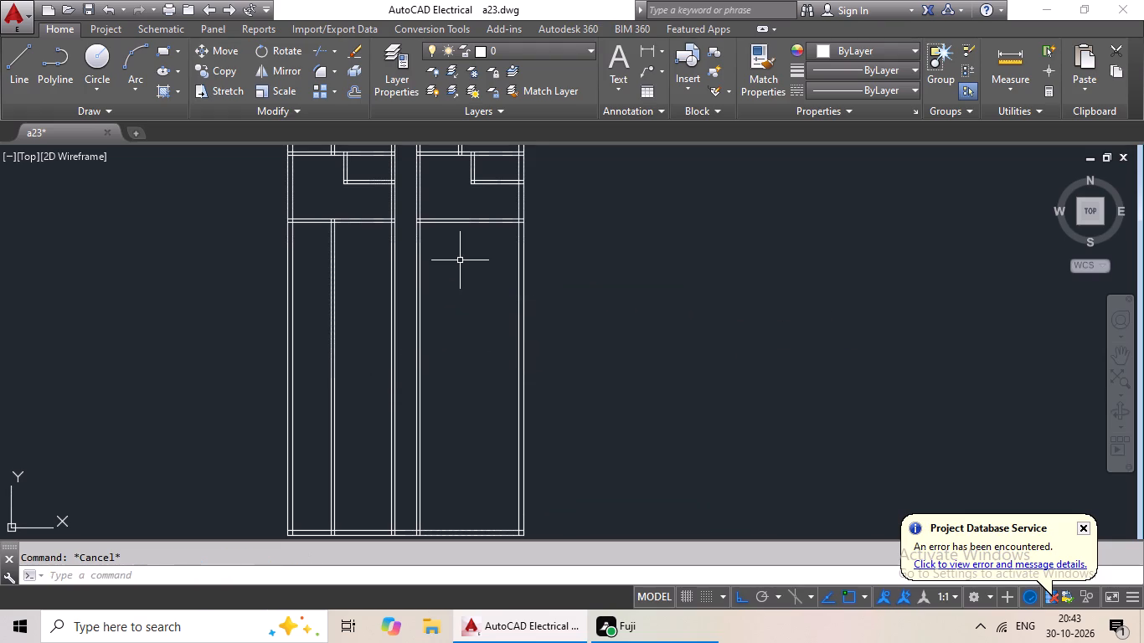
Offset the lower line of the left wing's fourth horizontal partition 10' downward.
key("o")
key("Return")
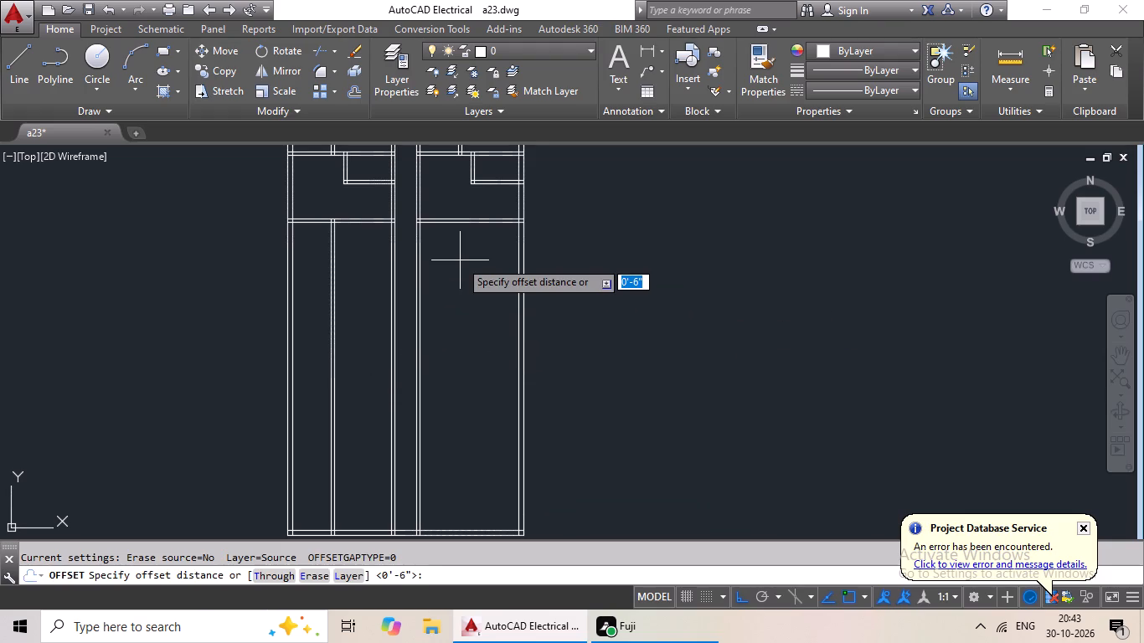
type("10'")
key("Return")
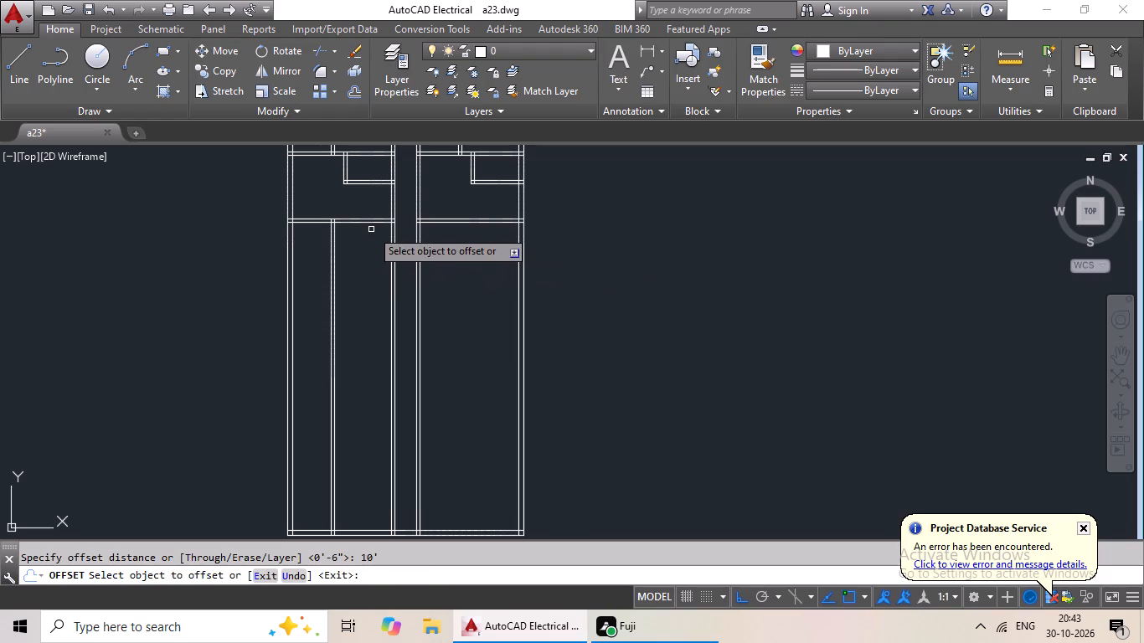
left_click_drag(374, 224, 370, 237)
left_click(356, 346)
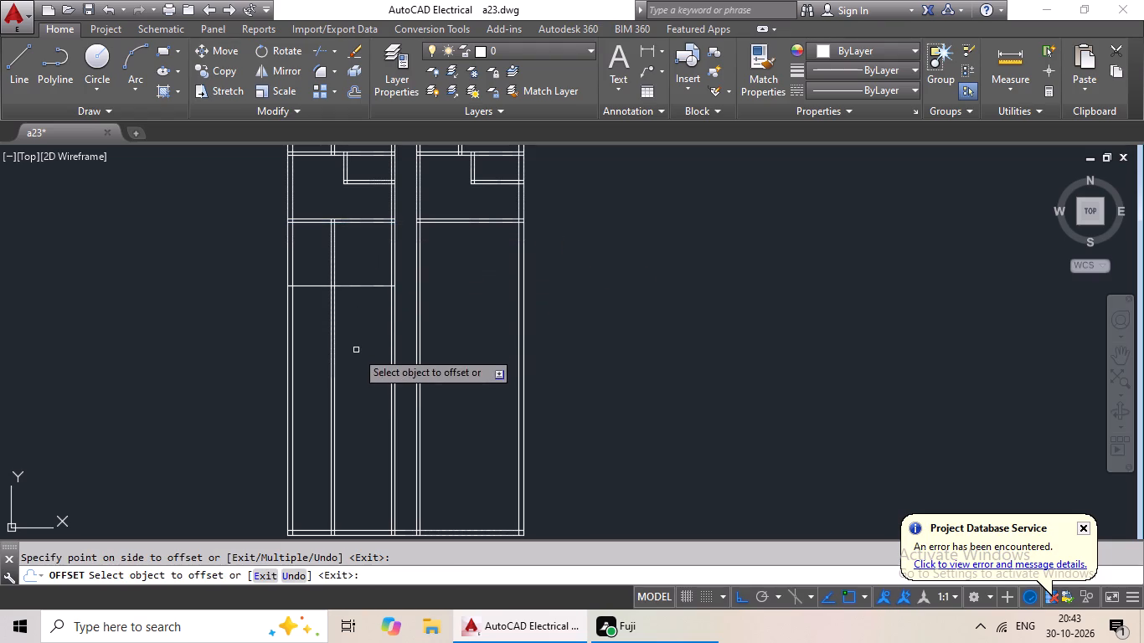
key("Escape")
key("Escape")
Offset the new horizontal line in the left wing 6" downward to form the fifth horizontal partition.
key("o")
key("Return")
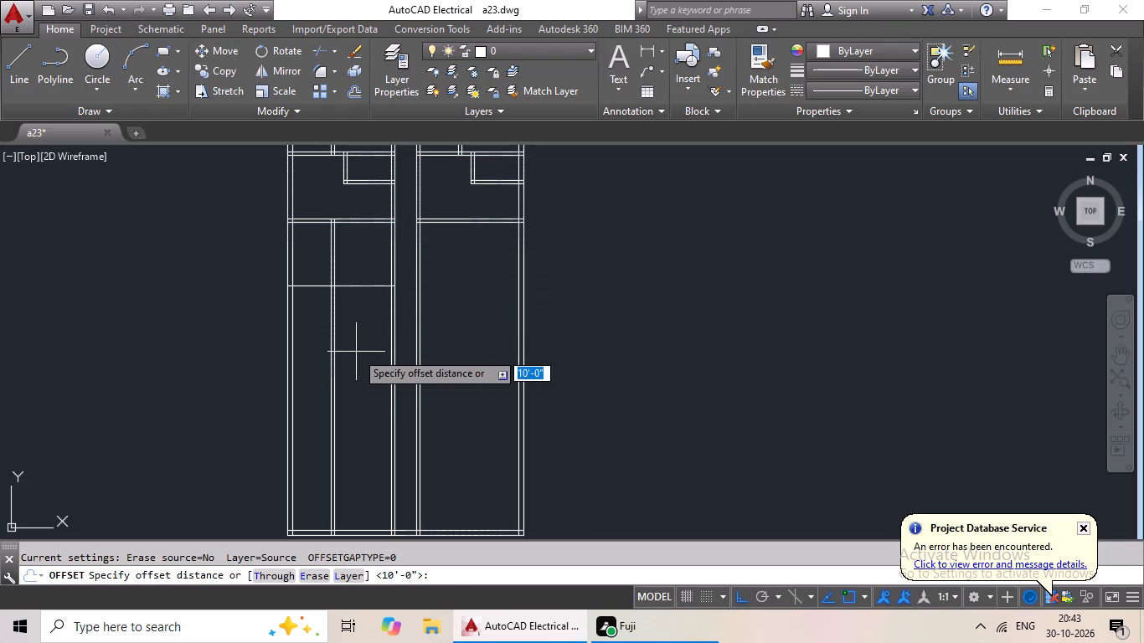
type("6\"")
key("Return")
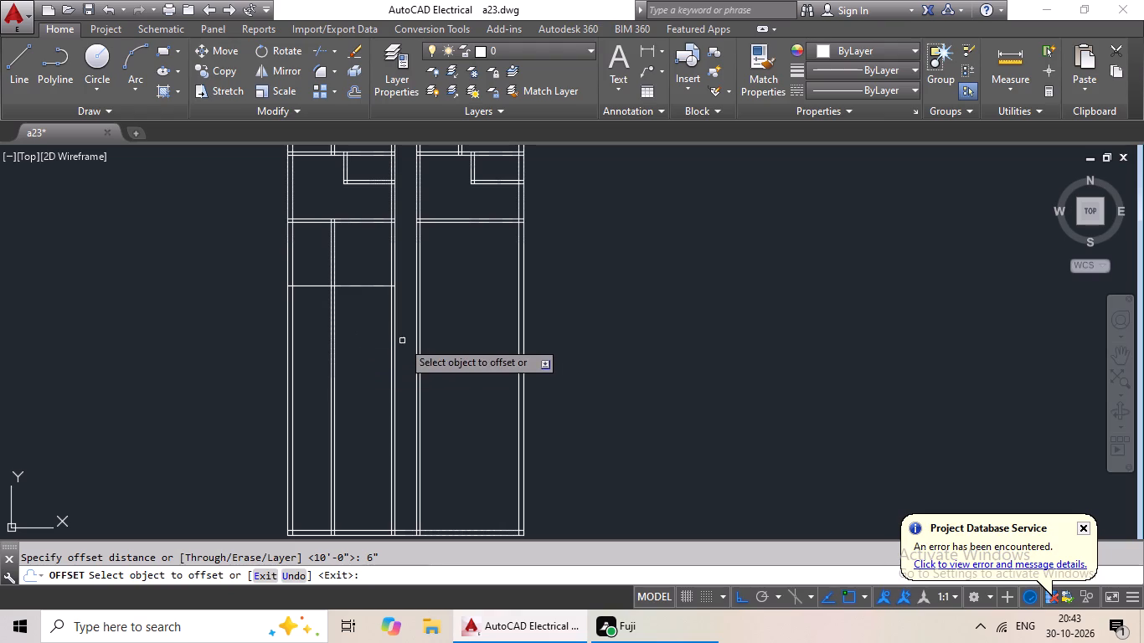
left_click_drag(363, 285, 356, 326)
left_click(356, 328)
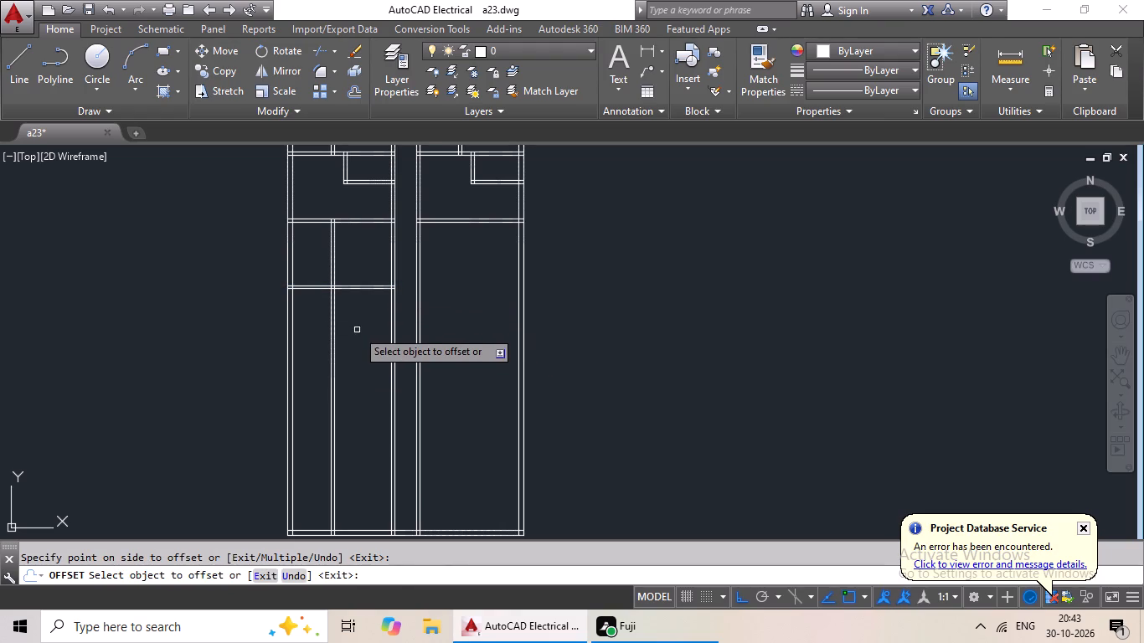
middle_click_drag(447, 298, 415, 332)
key("Escape")
key("Escape")
key("Escape")
key("Escape")
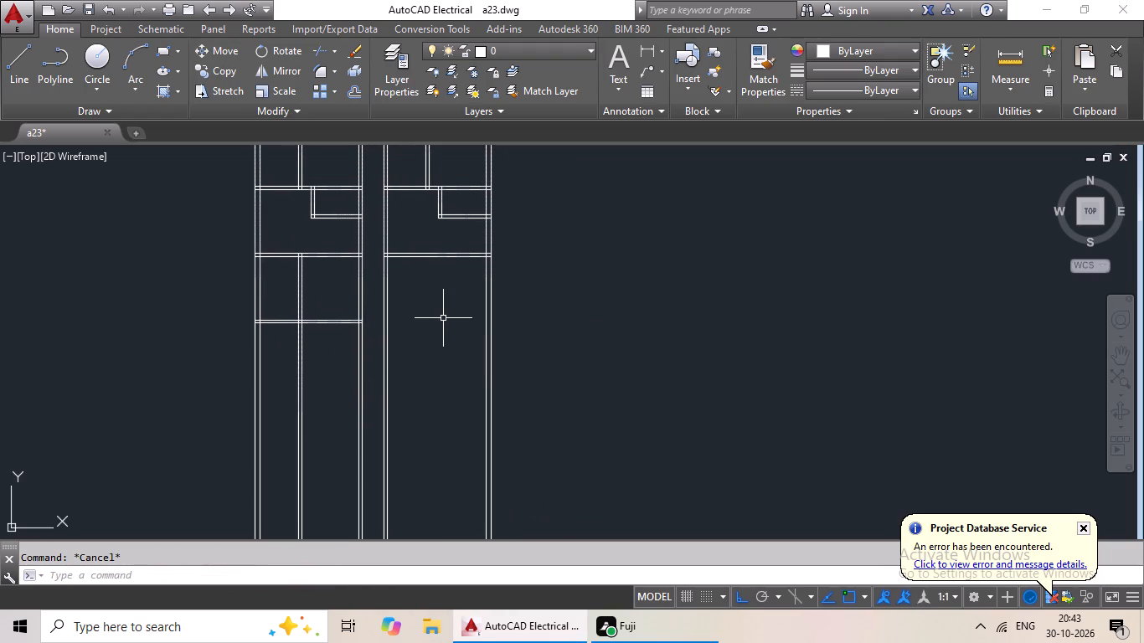
Offset the room-side line of the right wing's passage wall 6' toward the right outer wall.
key("o")
key("Return")
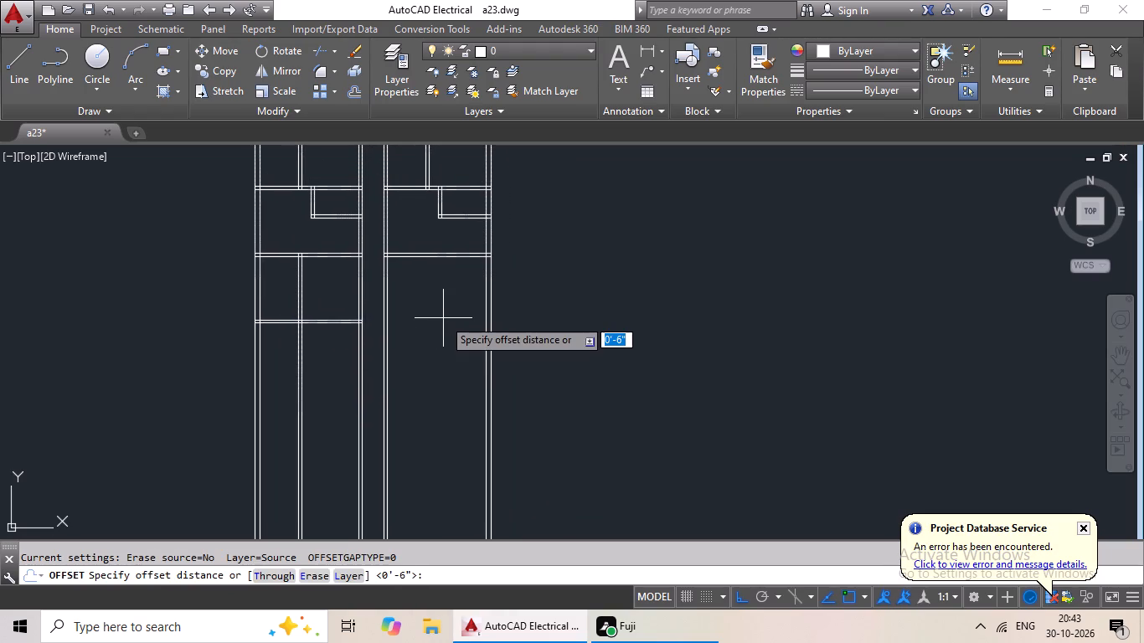
type("6'")
key("Return")
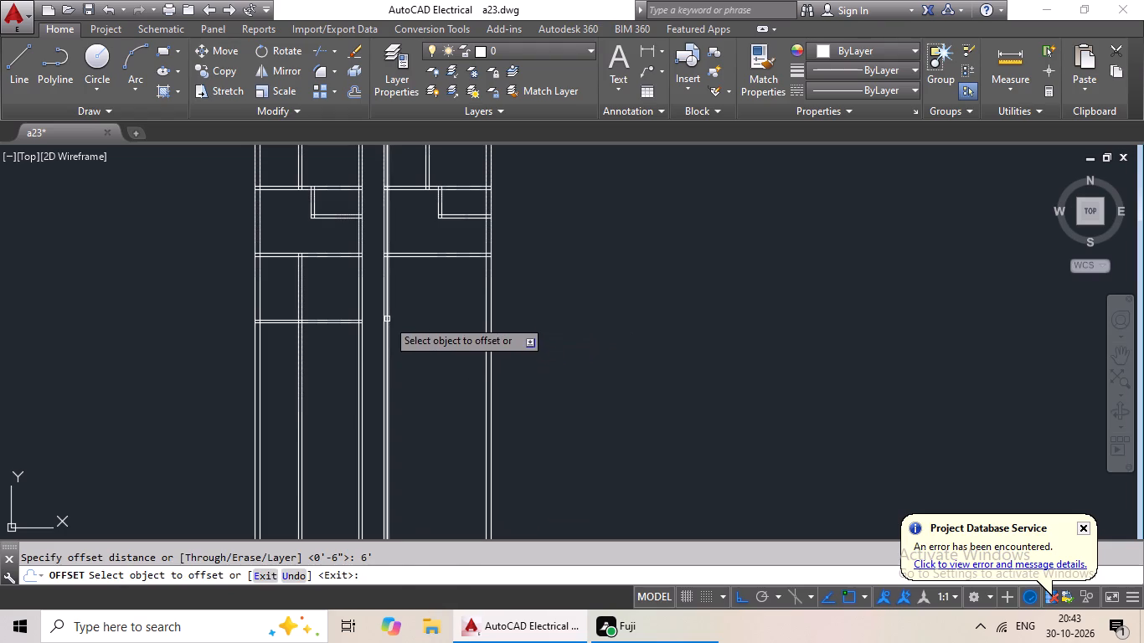
left_click(387, 319)
left_click(417, 321)
key("Escape")
key("Escape")
key("Escape")
Offset the new vertical line in the right wing 6" toward the right outer wall to form a partition.
key("o")
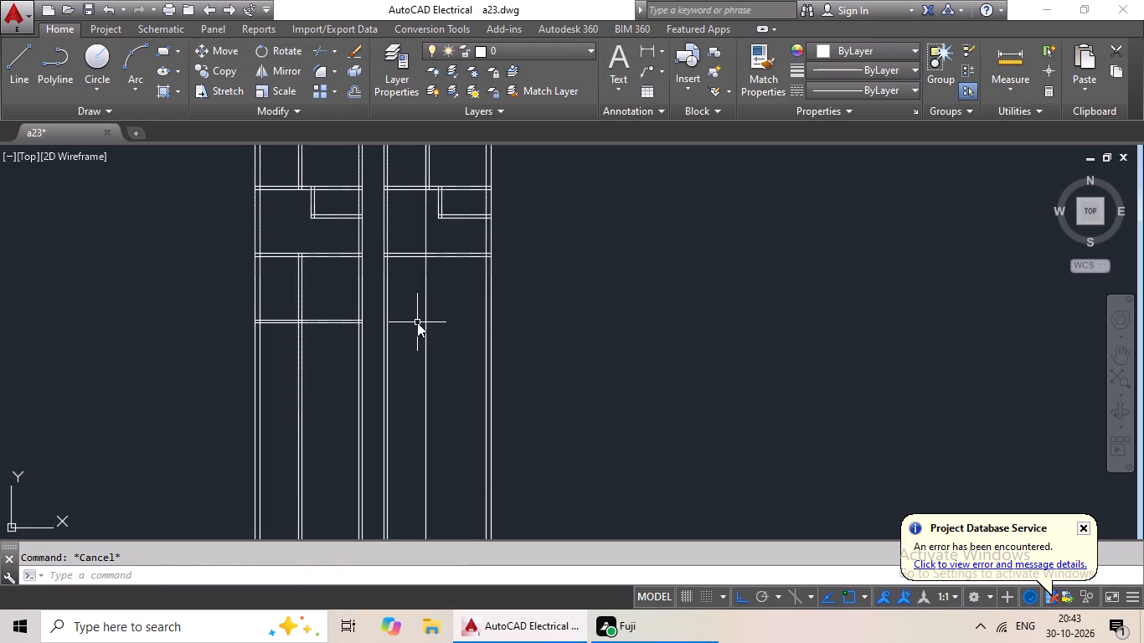
key("Return")
key("6")
key("shift+quotedbl")
key("Return")
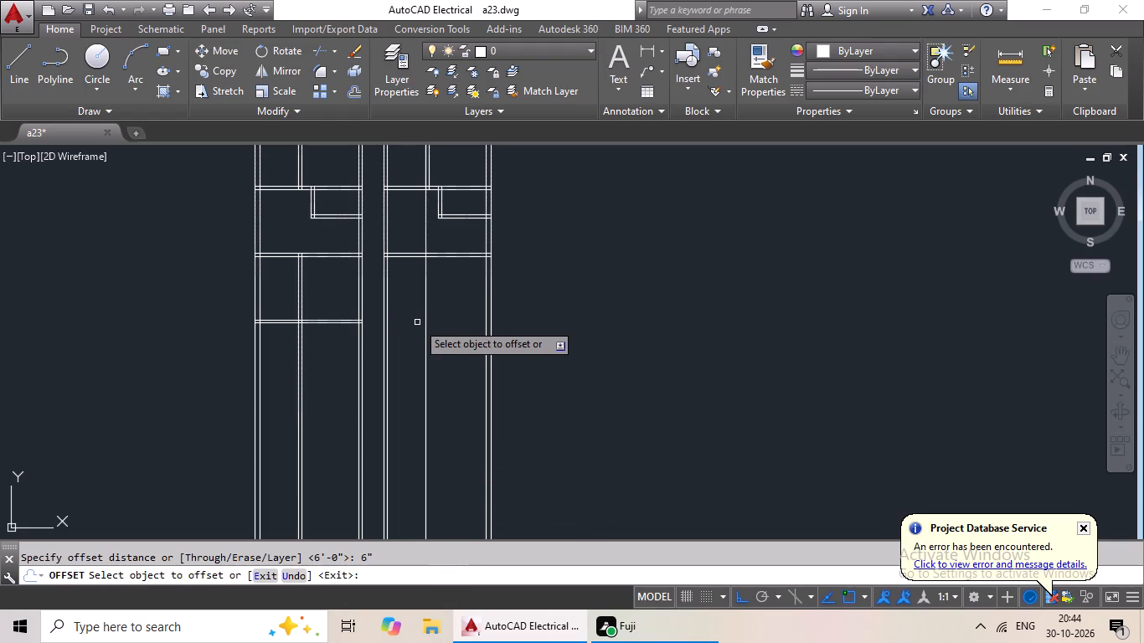
left_click(425, 320)
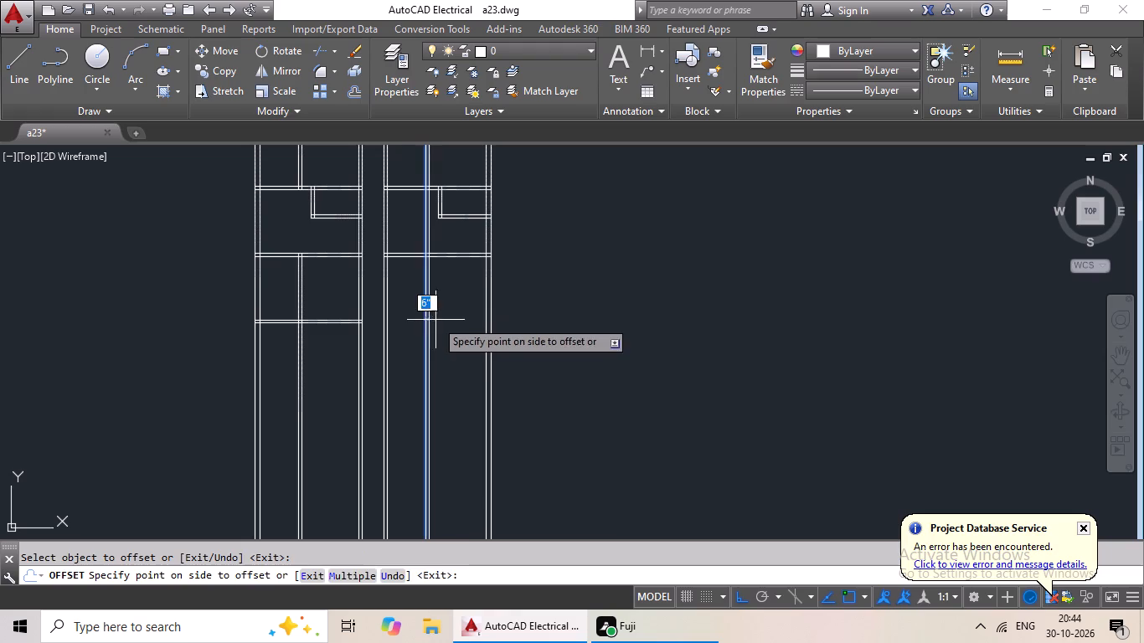
left_click(435, 320)
key("Escape")
key("Escape")
Trim the new vertical partition's two lines between the right wing's third and fourth horizontal partitions.
key("t")
type("r")
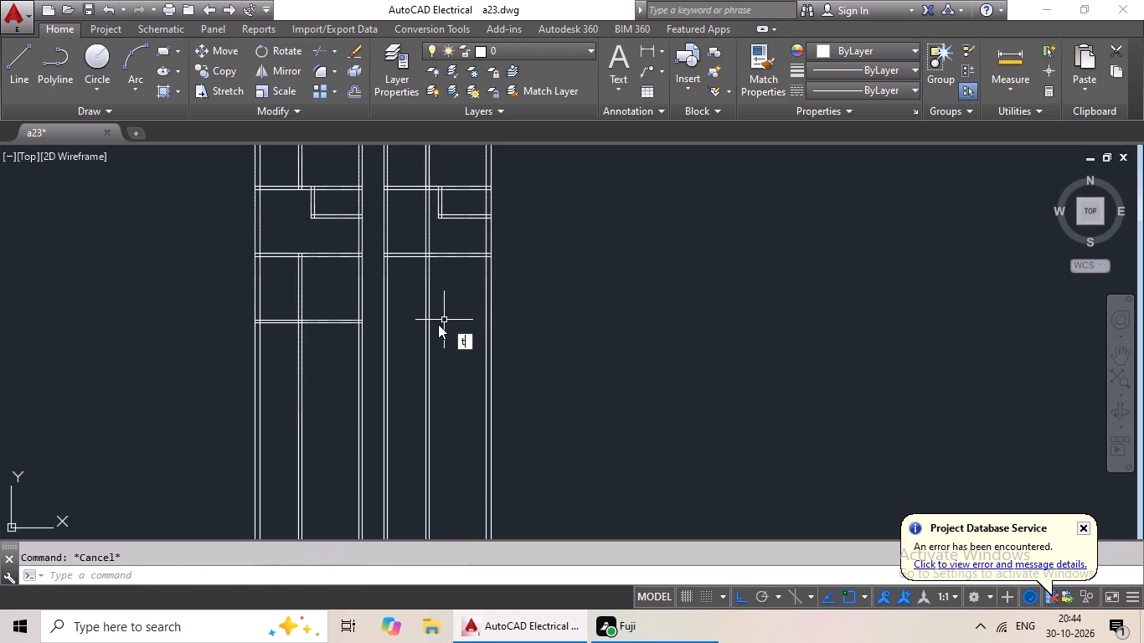
key("space")
key("space")
scroll(429, 198, "up", 4)
scroll(442, 183, "down", 2)
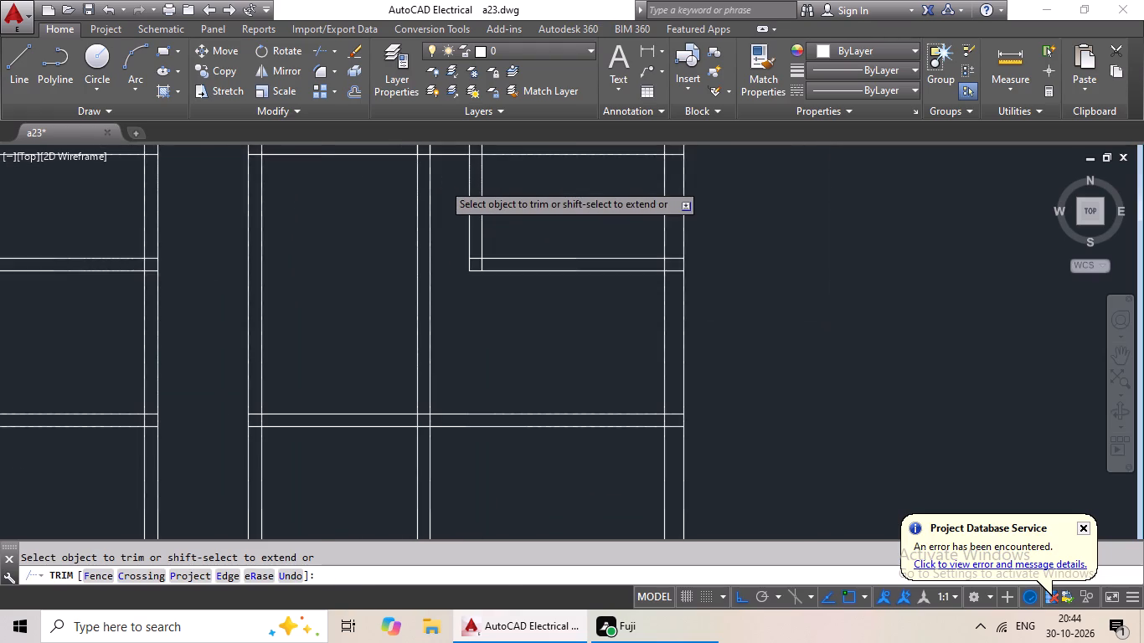
left_click_drag(443, 182, 396, 260)
scroll(441, 261, "down", 3)
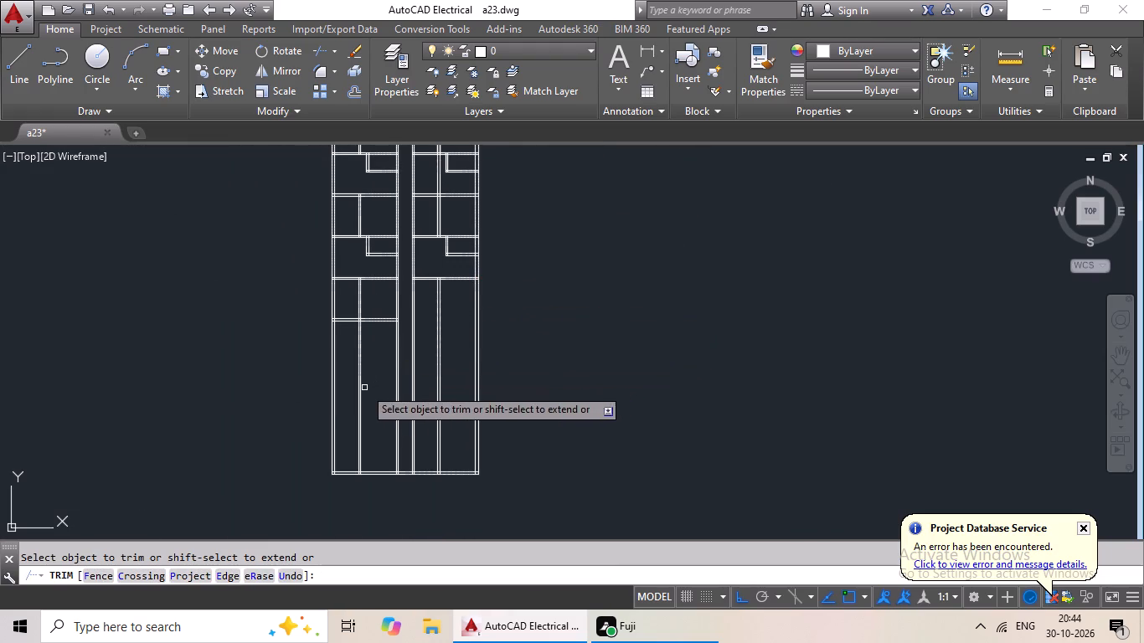
Trim the left wing's vertical partition lines below its fifth horizontal partition.
scroll(367, 372, "up", 2)
left_click_drag(384, 336, 328, 426)
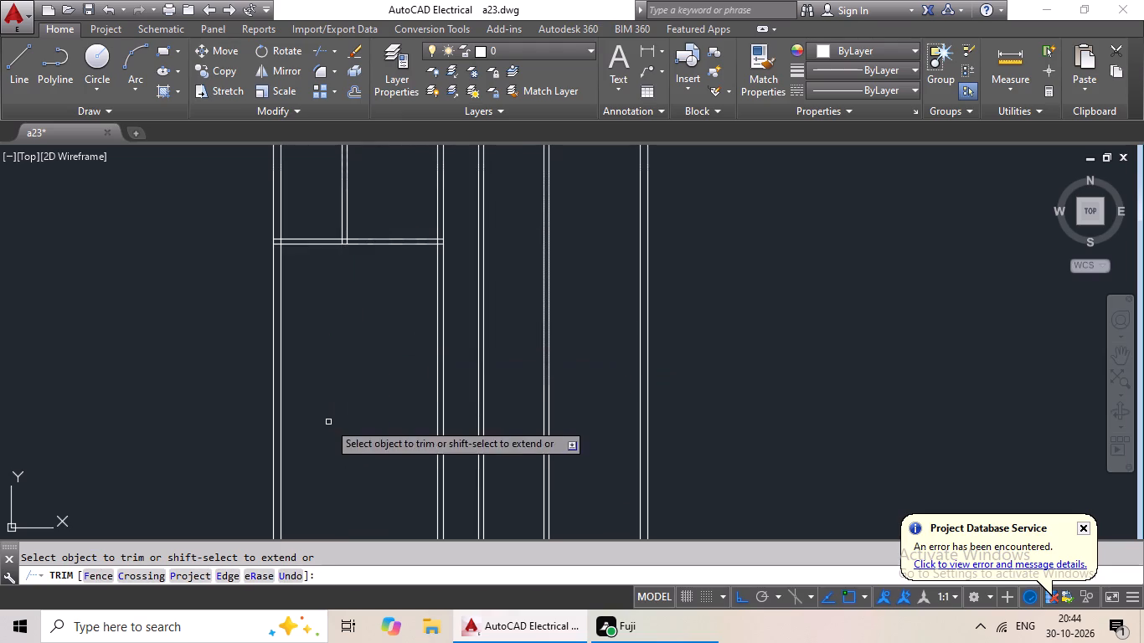
scroll(353, 375, "down", 2)
scroll(437, 333, "up", 3)
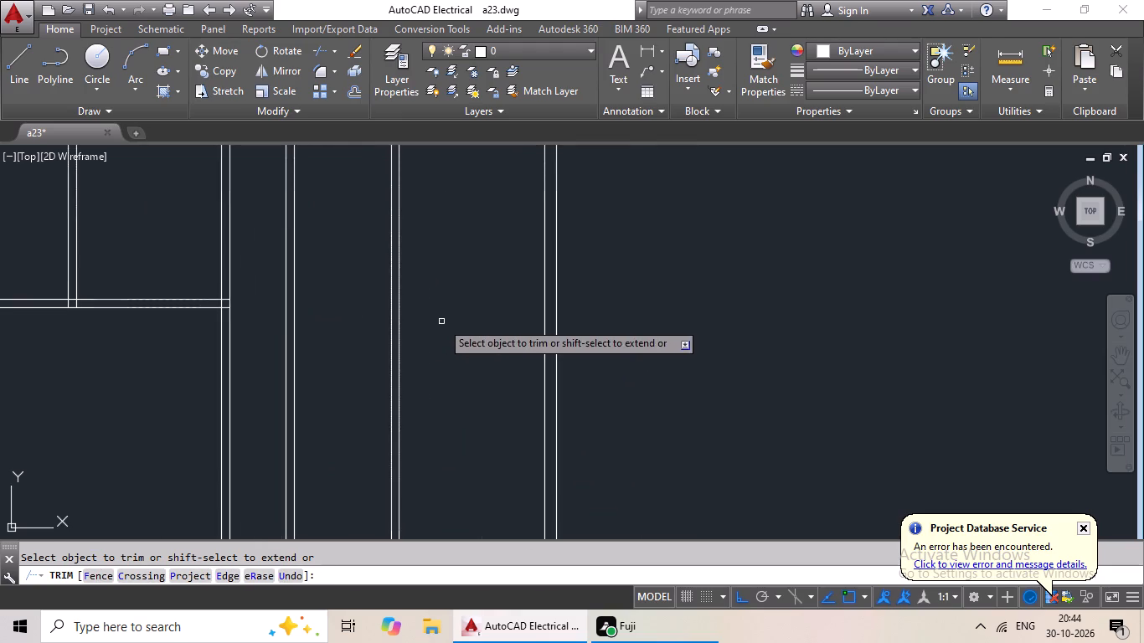
middle_click_drag(441, 321, 441, 359)
middle_click_drag(441, 367, 441, 428)
scroll(441, 412, "down", 1)
key("Escape")
key("Escape")
Offset the lower line of the right wing's fourth horizontal partition 10' downward.
key("o")
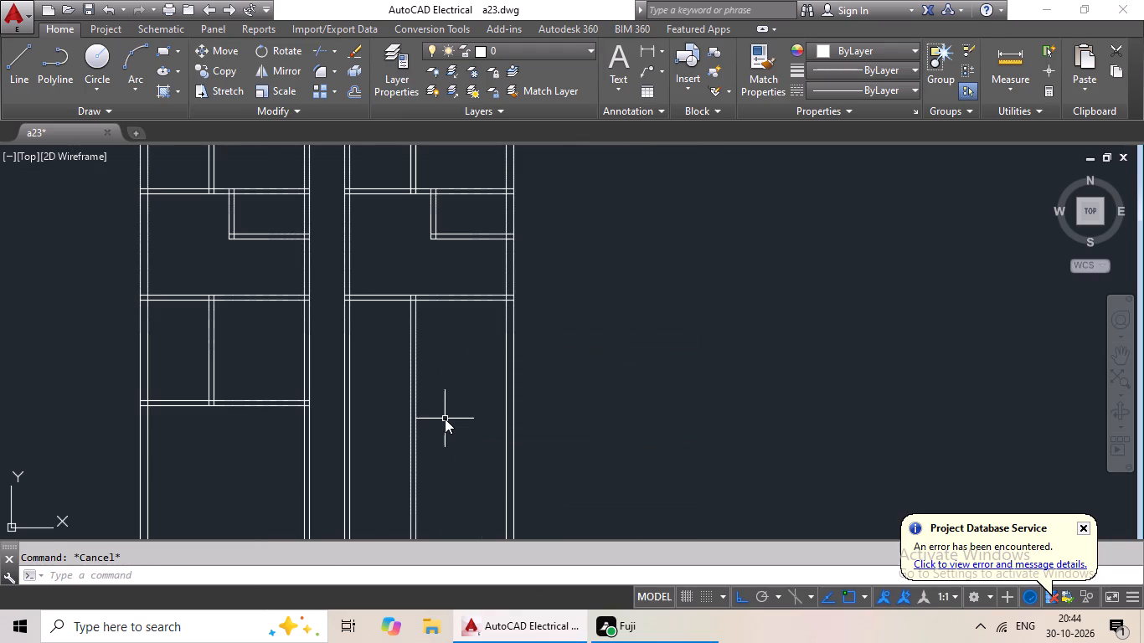
key("Return")
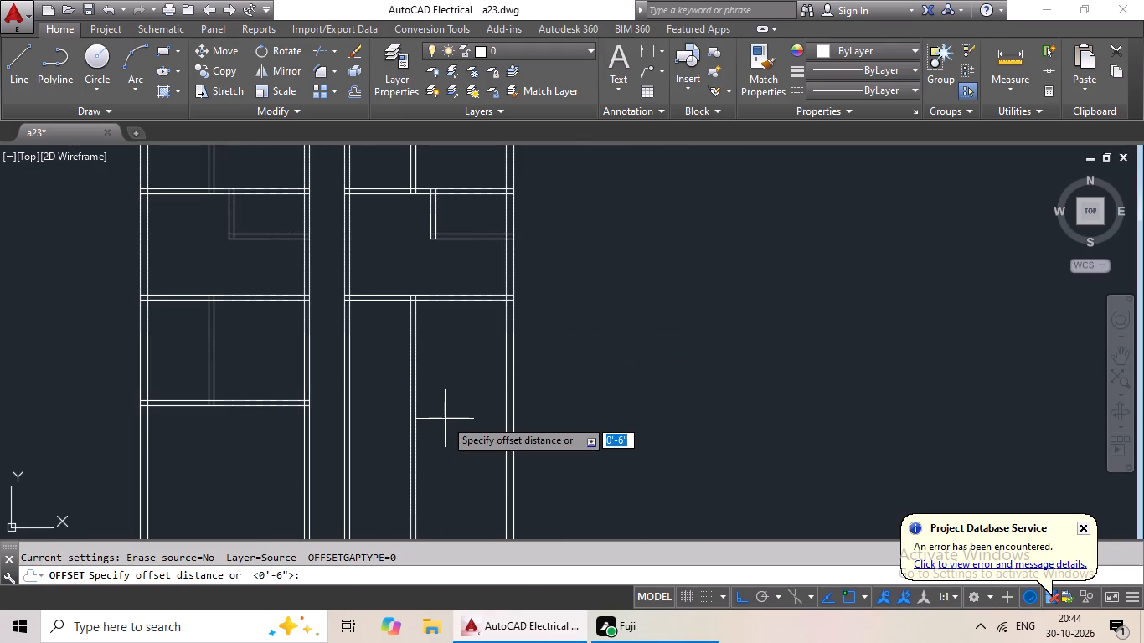
type("10'")
key("Return")
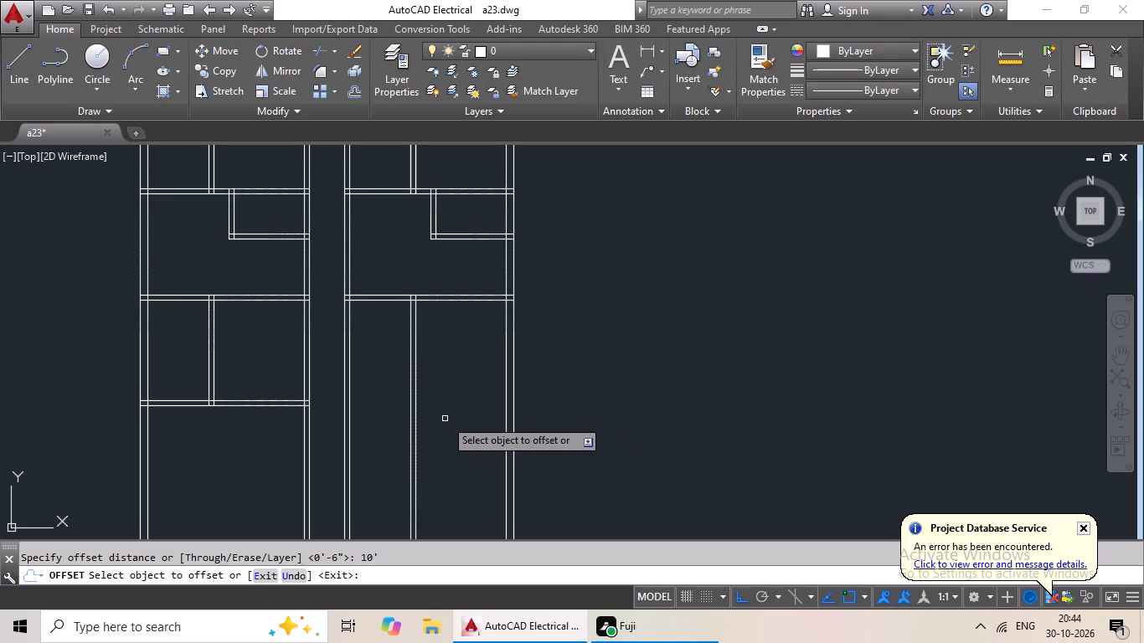
left_click_drag(456, 299, 455, 329)
left_click(454, 370)
key("Escape")
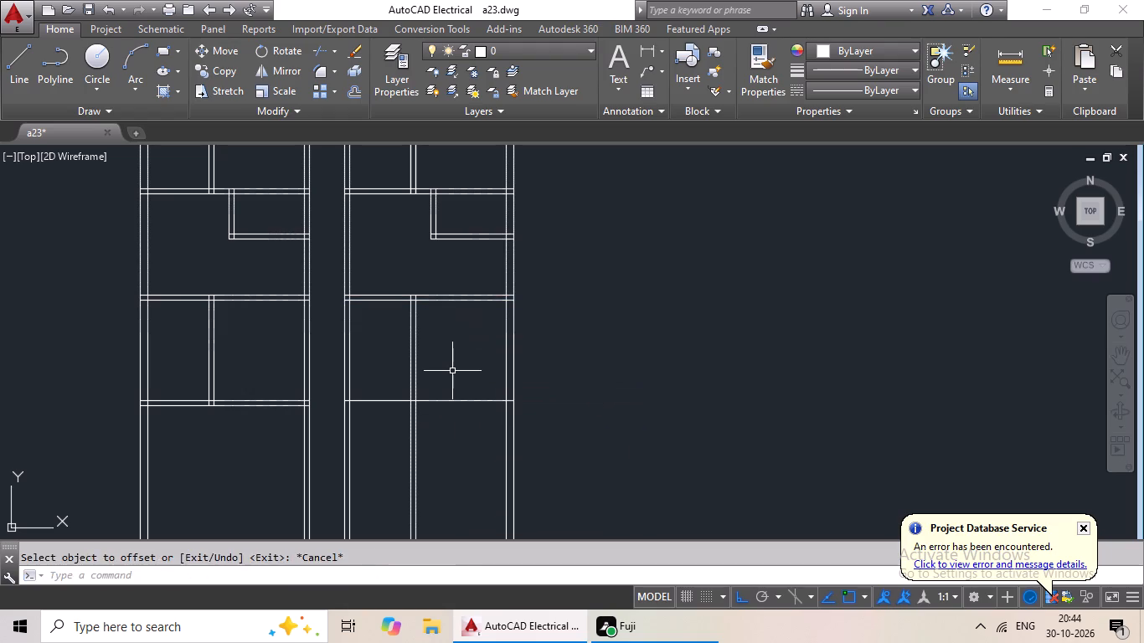
Offset the right wing's newest horizontal line 6" downward to form its fifth horizontal partition.
key("Escape")
key("o")
key("Return")
type("6\"")
key("Return")
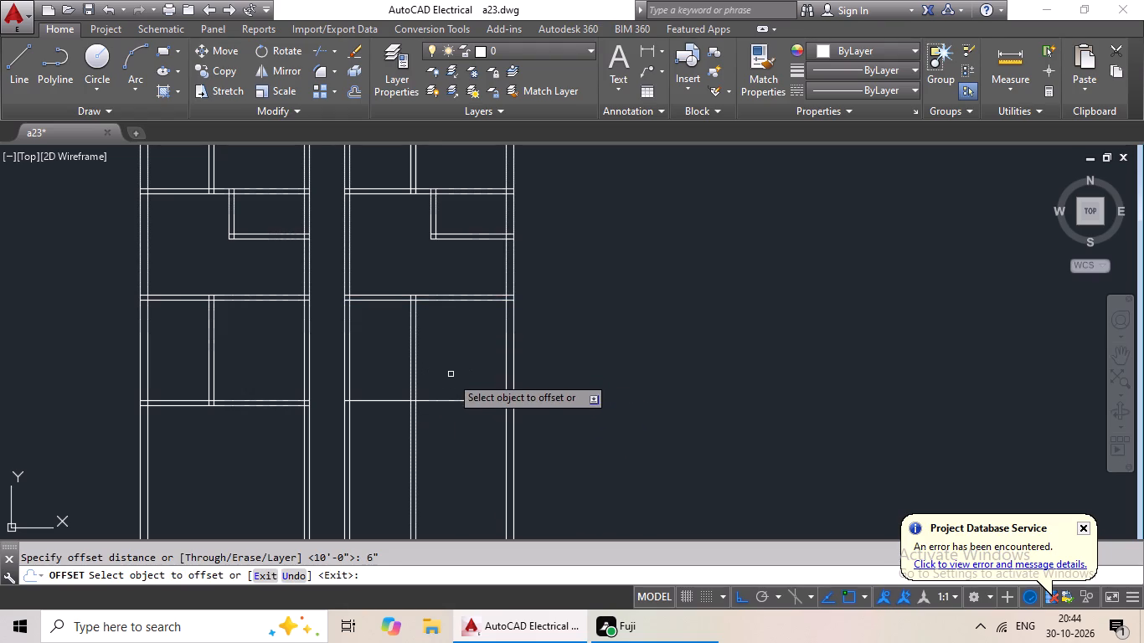
left_click_drag(456, 399, 461, 422)
left_click(470, 456)
scroll(476, 442, "down", 1)
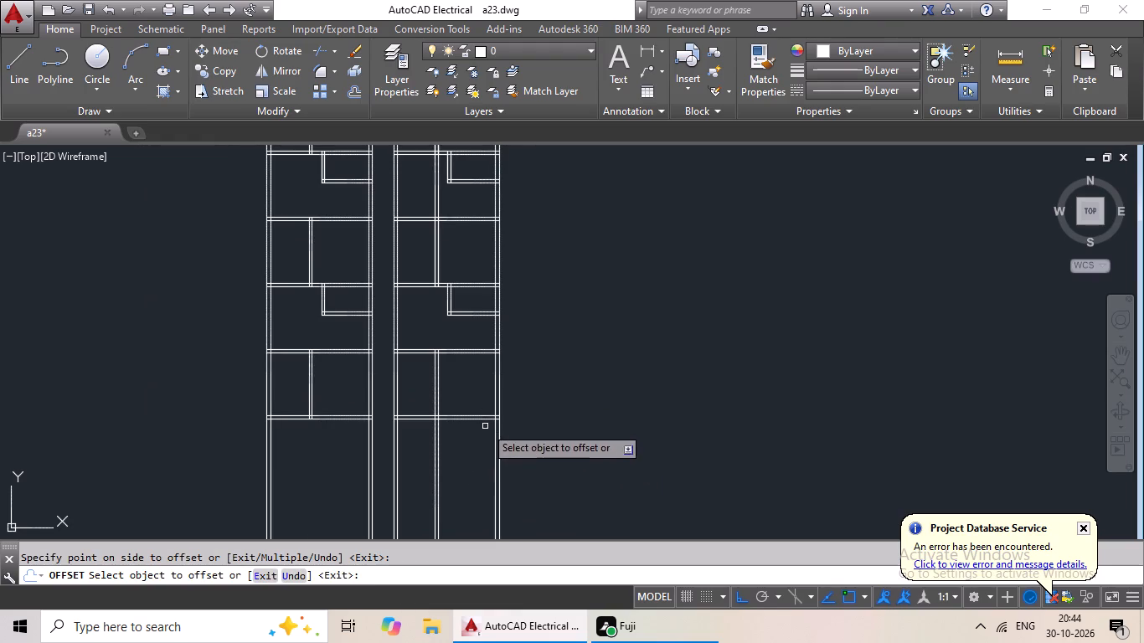
middle_click_drag(477, 450, 489, 371)
key("Escape")
key("Escape")
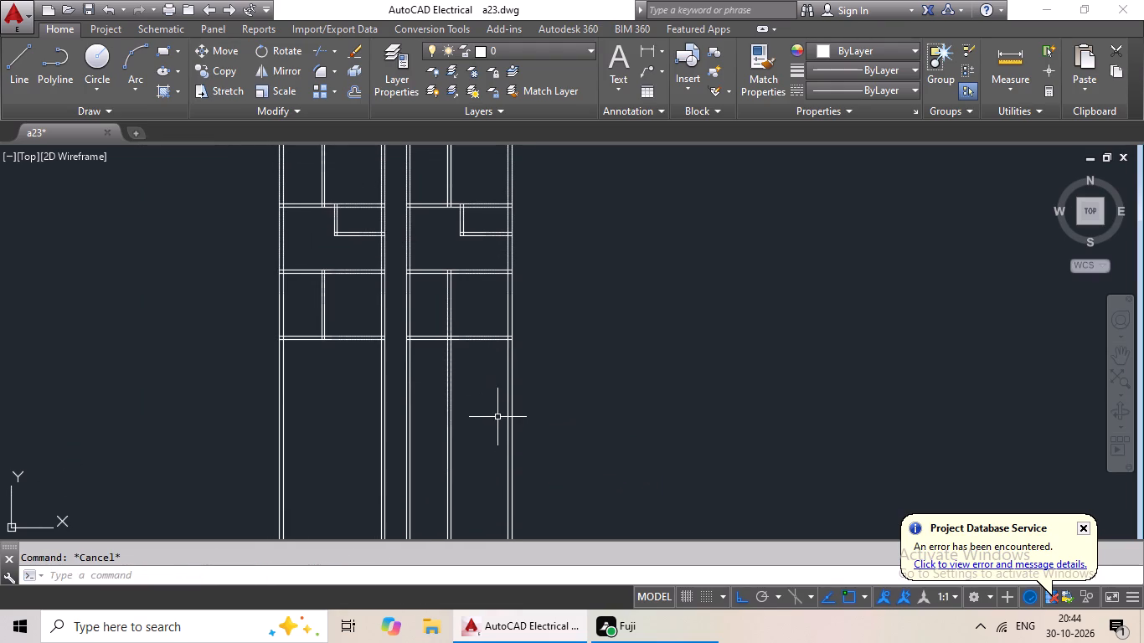
Trim the right wing's vertical partition lines below its fifth horizontal partition.
key("t")
key("r")
key("space")
key("space")
scroll(430, 386, "up", 2)
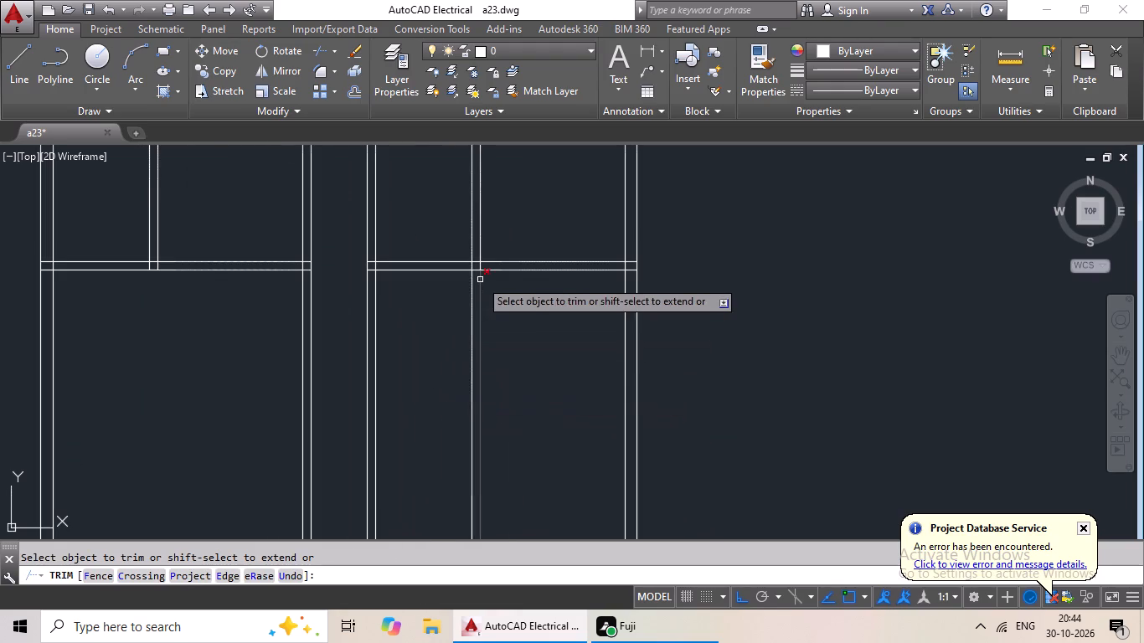
scroll(492, 286, "up", 2)
left_click_drag(492, 286, 397, 409)
scroll(430, 393, "down", 4)
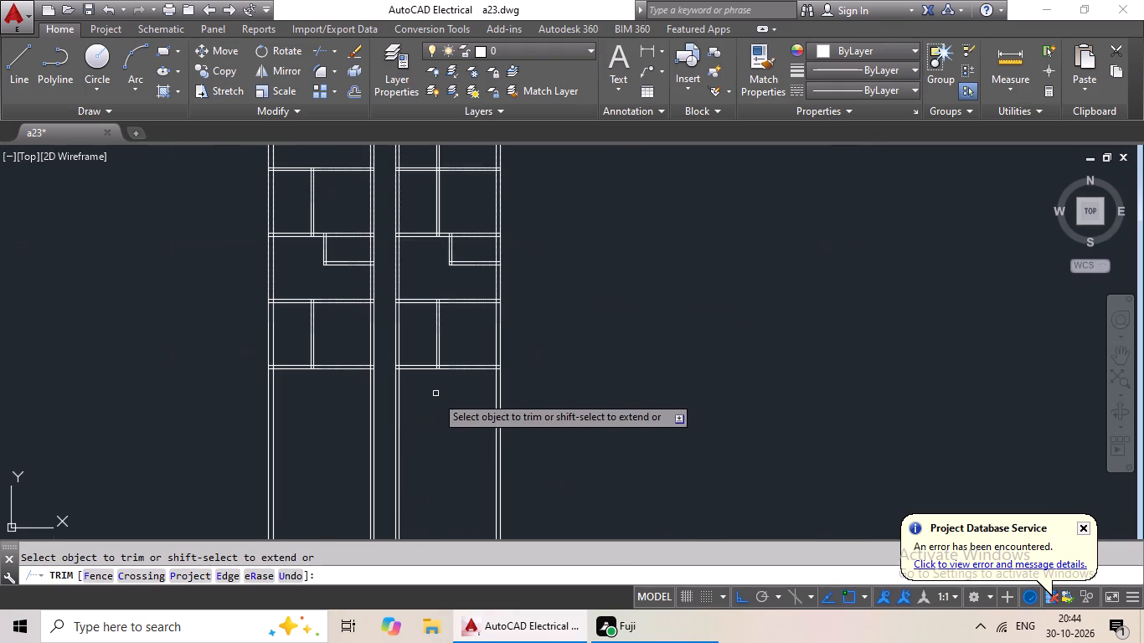
middle_click_drag(447, 443, 456, 352)
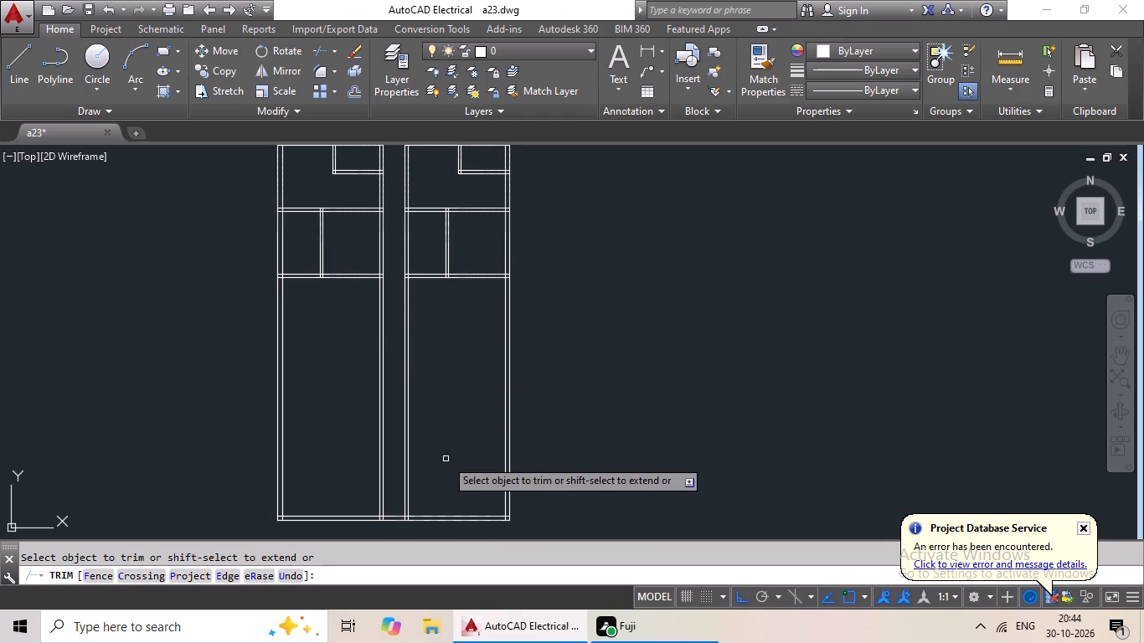
key("Escape")
key("Escape")
key("Escape")
Offset the lower line of the fifth horizontal partition 10' downward in both the right and left wings.
key("o")
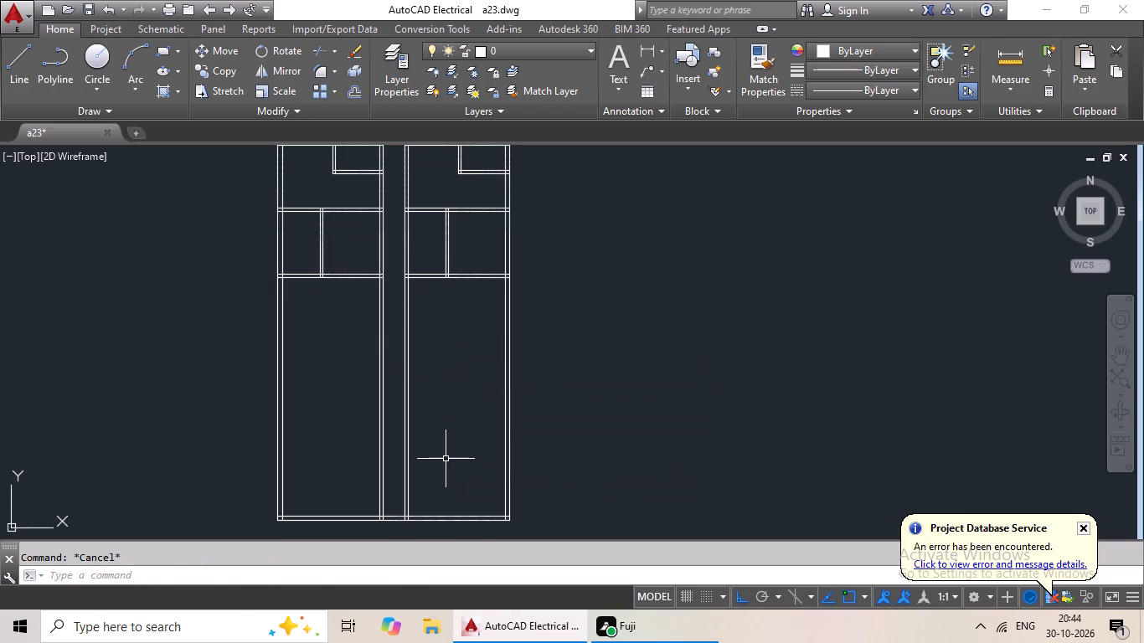
key("Return")
type("10'")
key("Return")
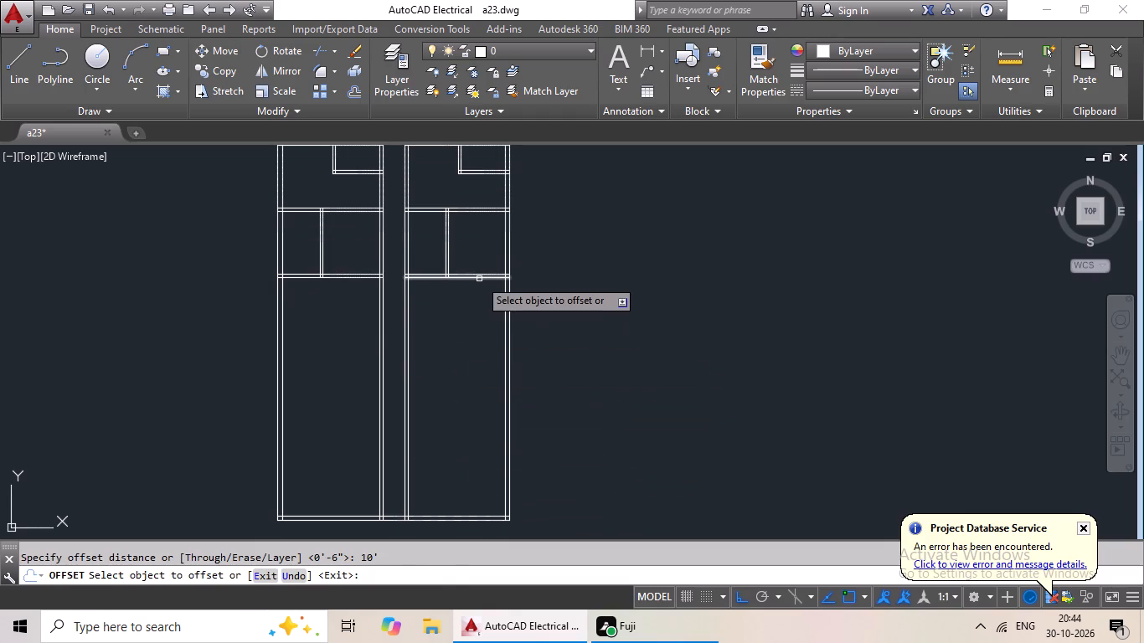
left_click(478, 280)
left_click(479, 312)
left_click_drag(350, 276, 349, 305)
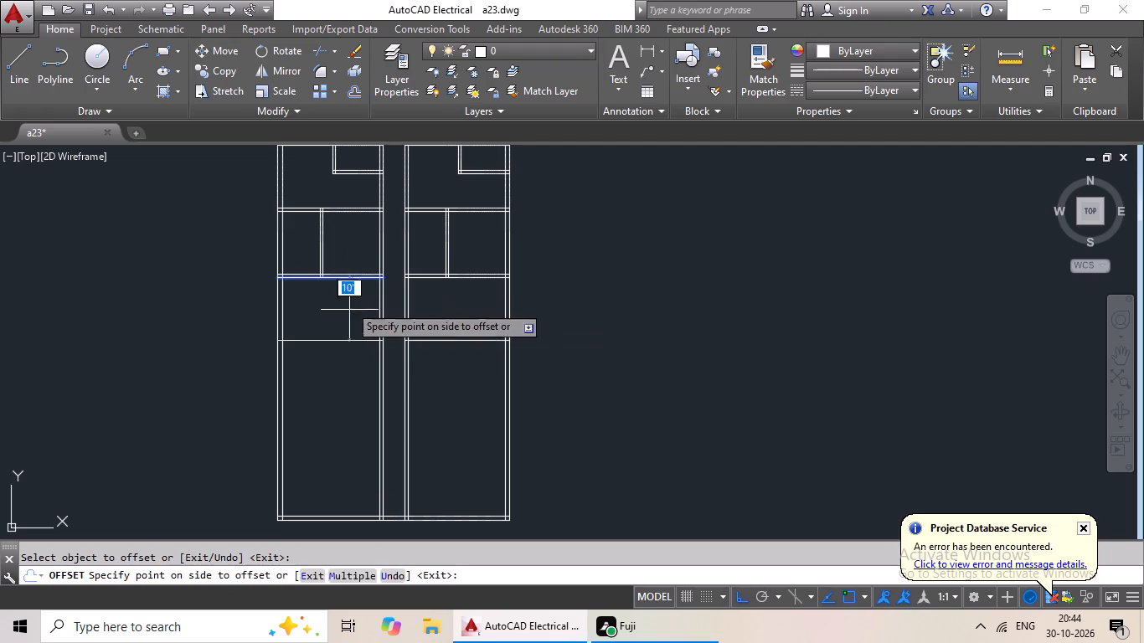
left_click(349, 311)
key("Escape")
key("Escape")
key("Escape")
Offset the new horizontal line in each wing 6" downward to form the sixth horizontal partitions.
key("o")
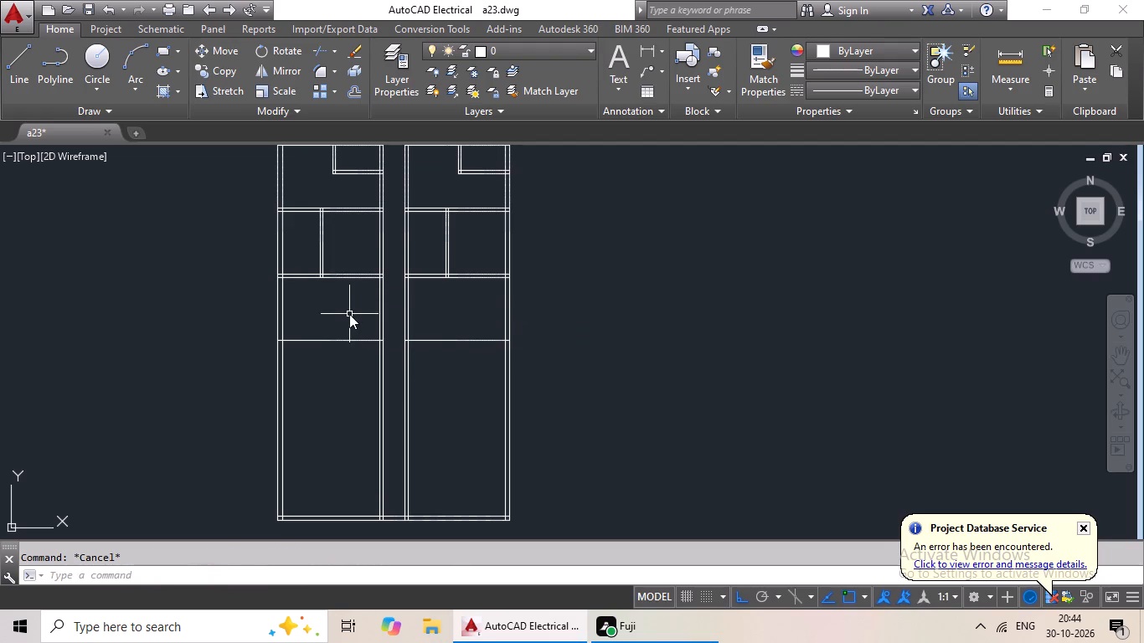
key("Return")
type("6\"")
key("Return")
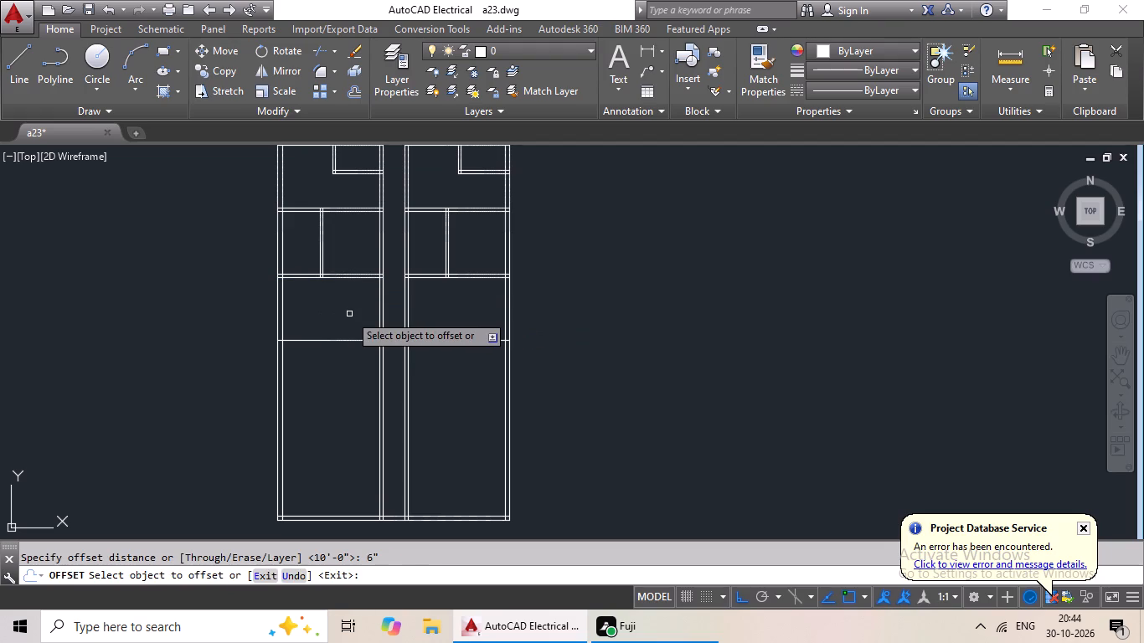
left_click(327, 339)
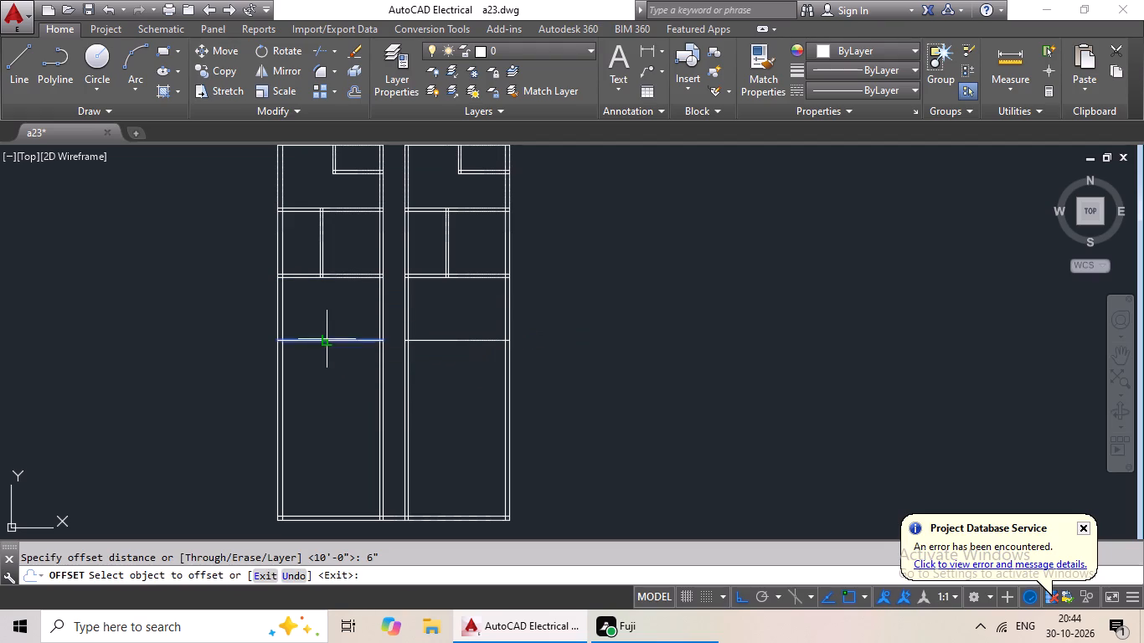
left_click(310, 383)
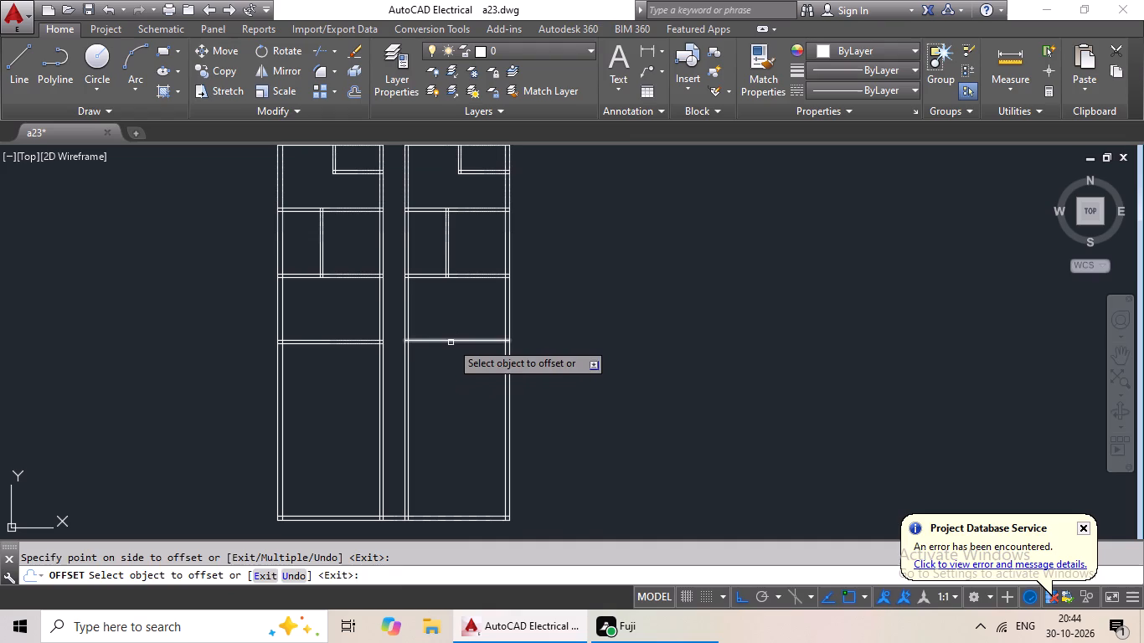
left_click(451, 342)
left_click(449, 357)
middle_click_drag(434, 368, 466, 352)
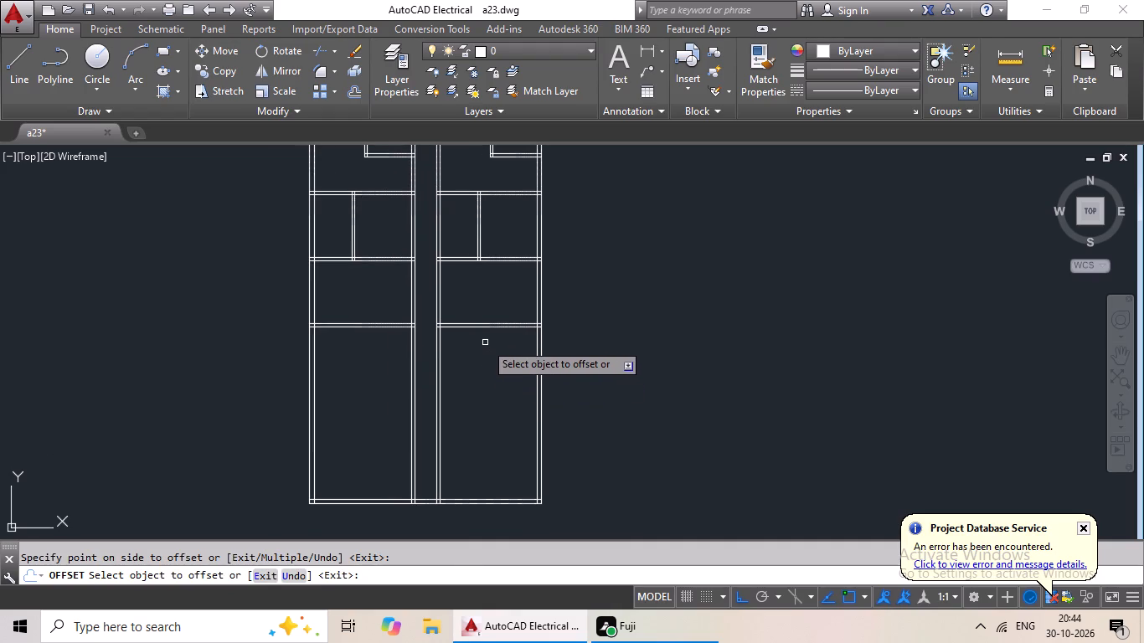
scroll(477, 320, "up", 2)
middle_click_drag(481, 306, 532, 292)
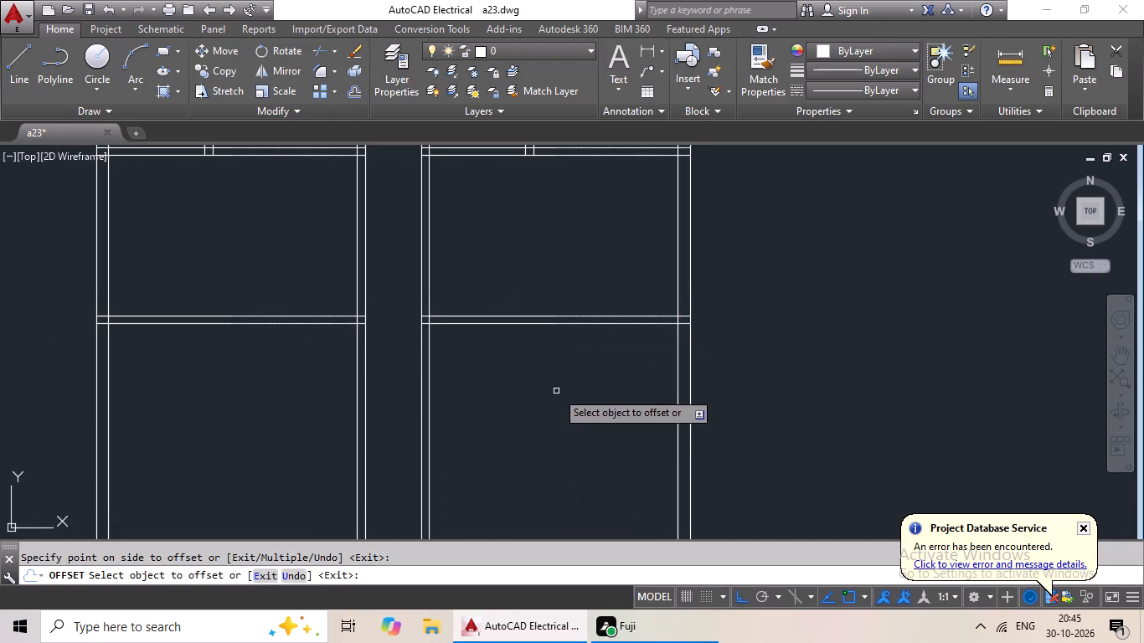
scroll(553, 380, "down", 2)
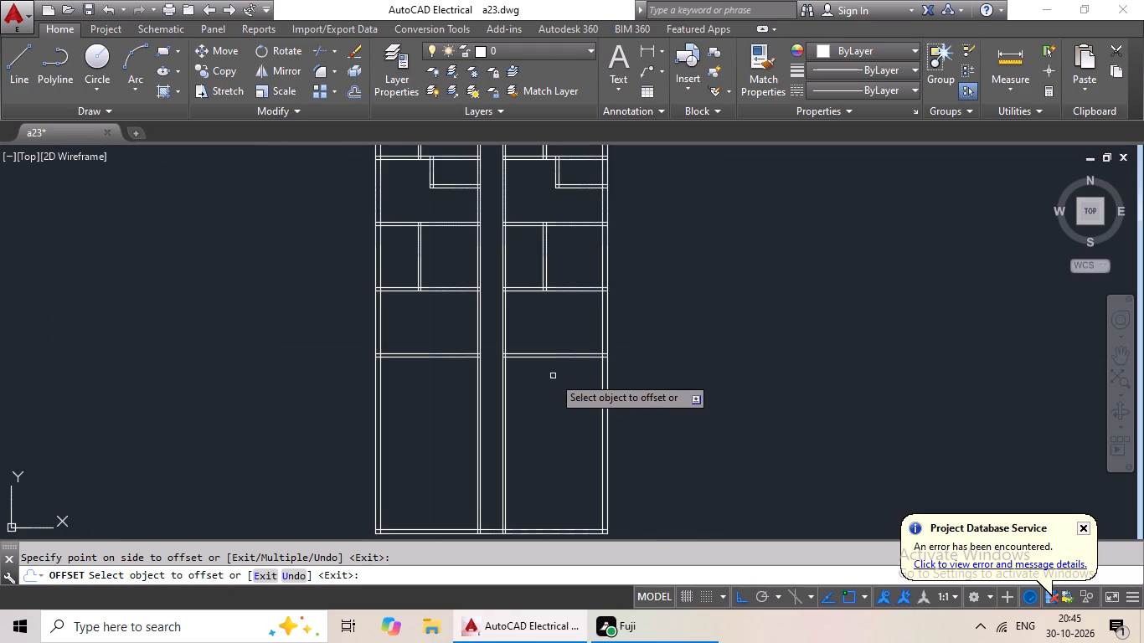
middle_click(553, 376)
key("Escape")
key("Escape")
key("Escape")
key("Escape")
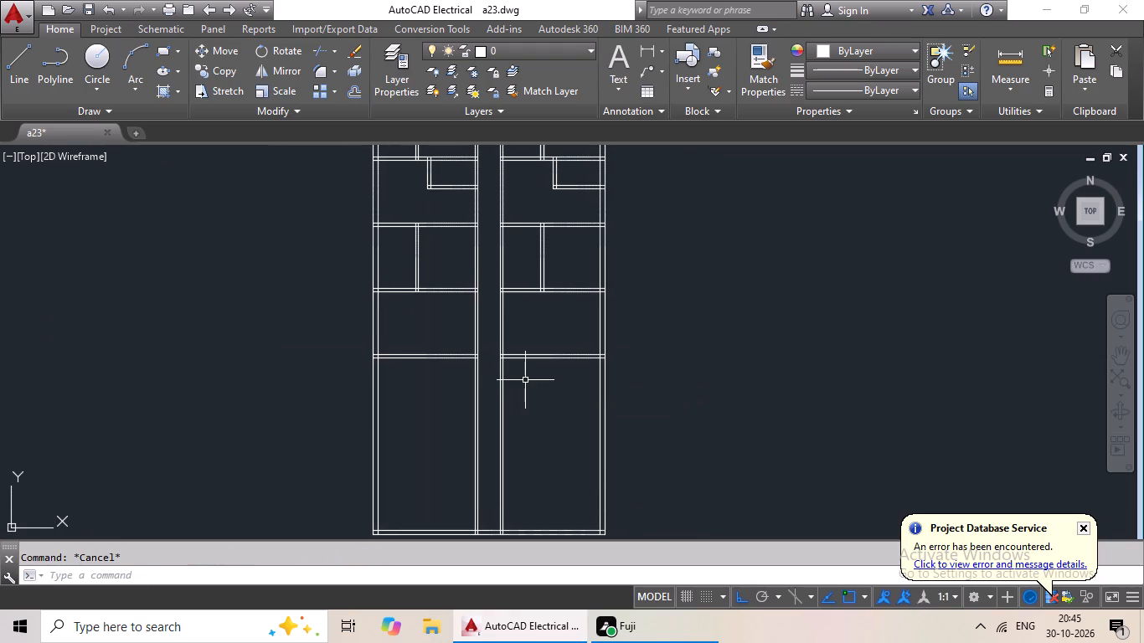
Offset the right outer wall's inner line 7' toward the central passage.
key("o")
key("Return")
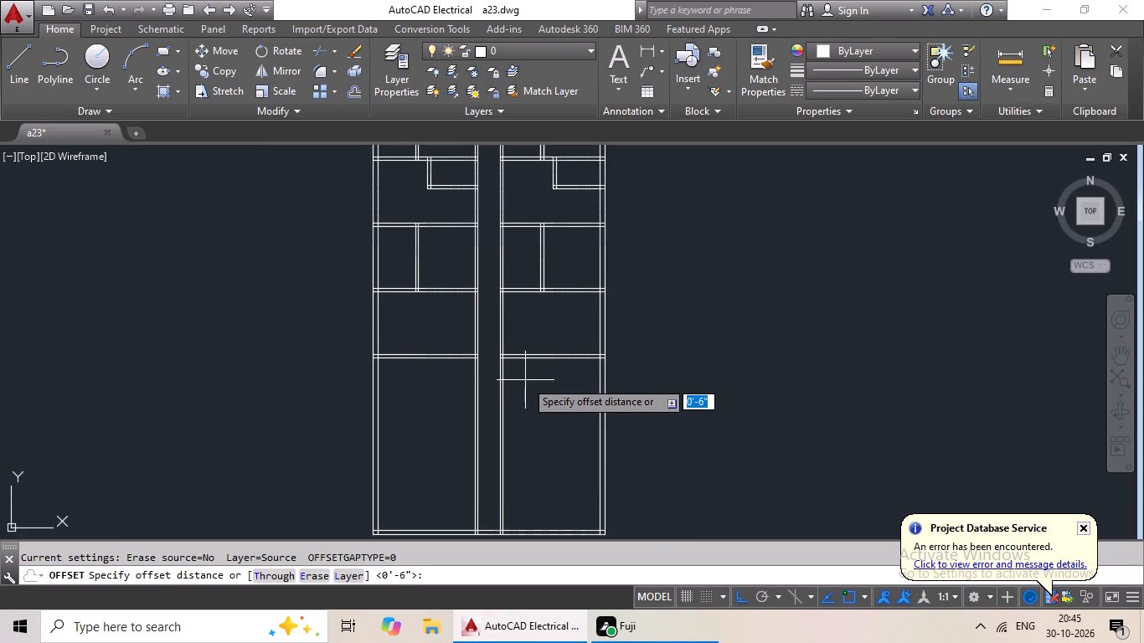
type("7'")
key("Return")
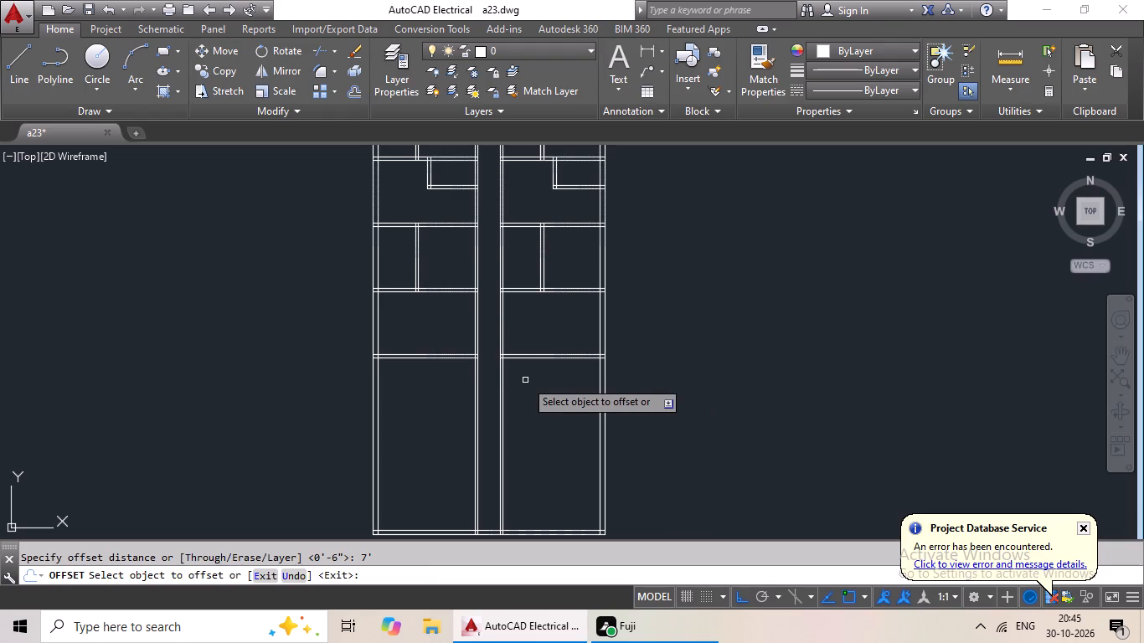
left_click(600, 302)
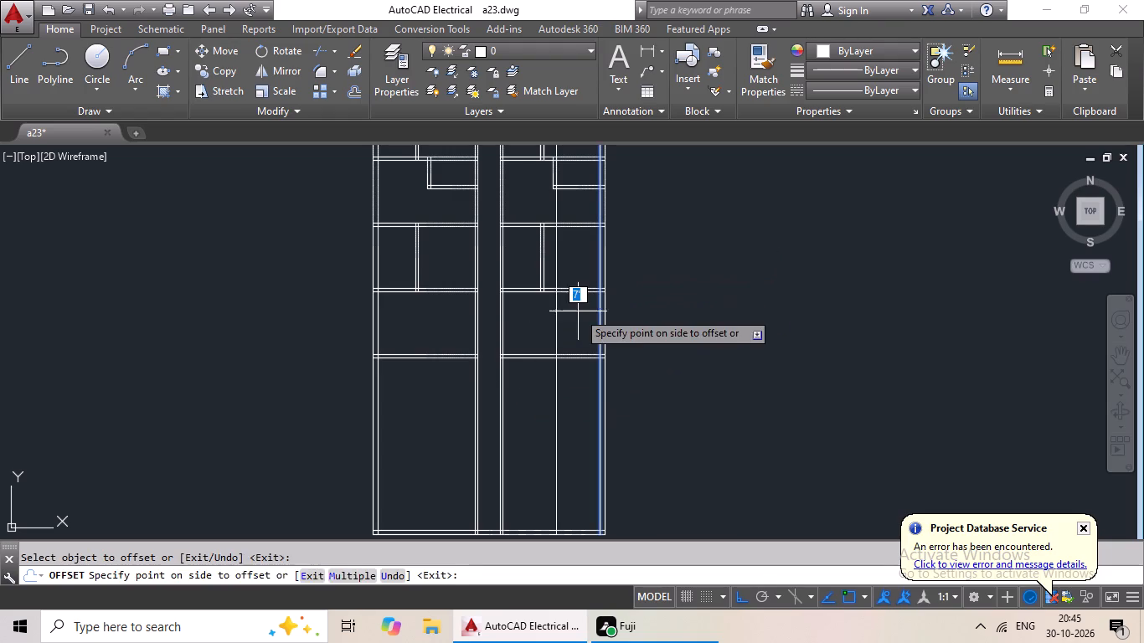
left_click(578, 311)
key("Escape")
key("Escape")
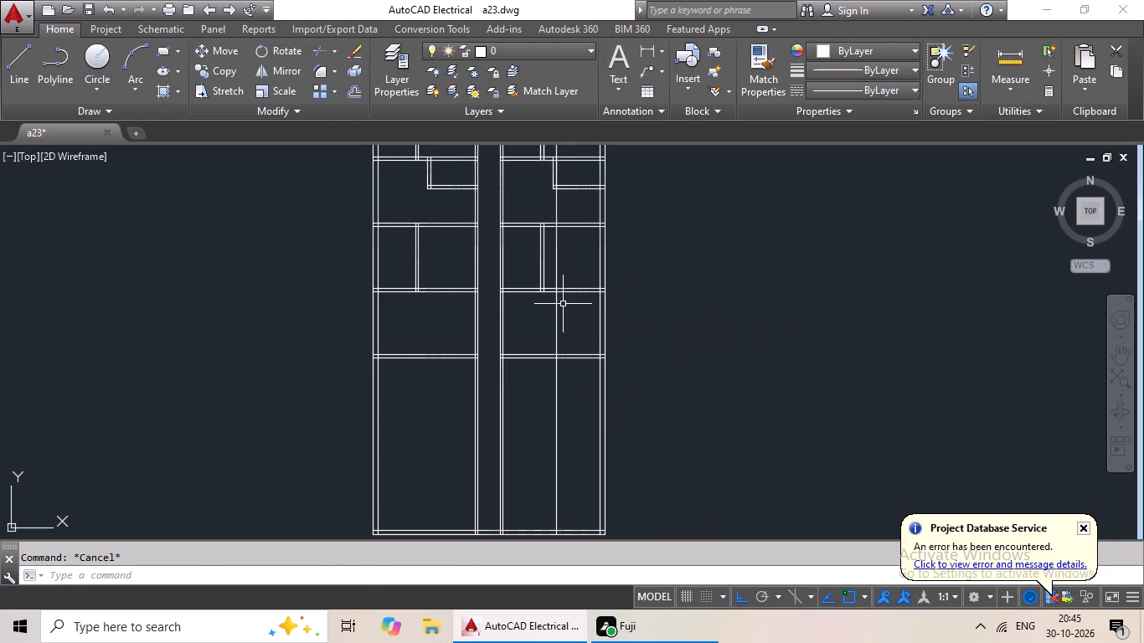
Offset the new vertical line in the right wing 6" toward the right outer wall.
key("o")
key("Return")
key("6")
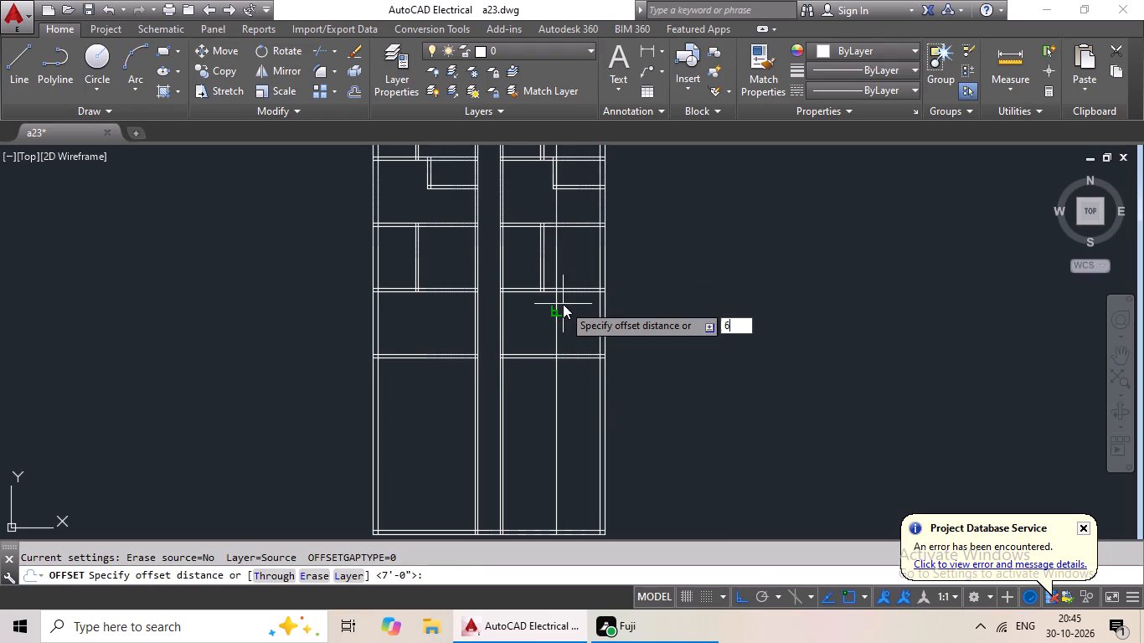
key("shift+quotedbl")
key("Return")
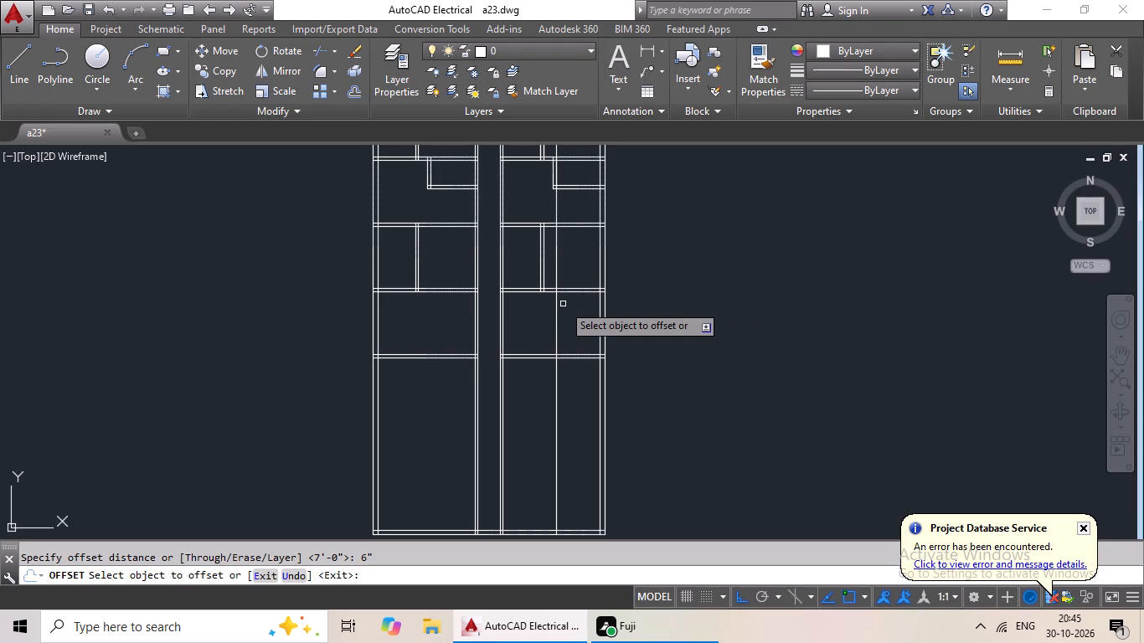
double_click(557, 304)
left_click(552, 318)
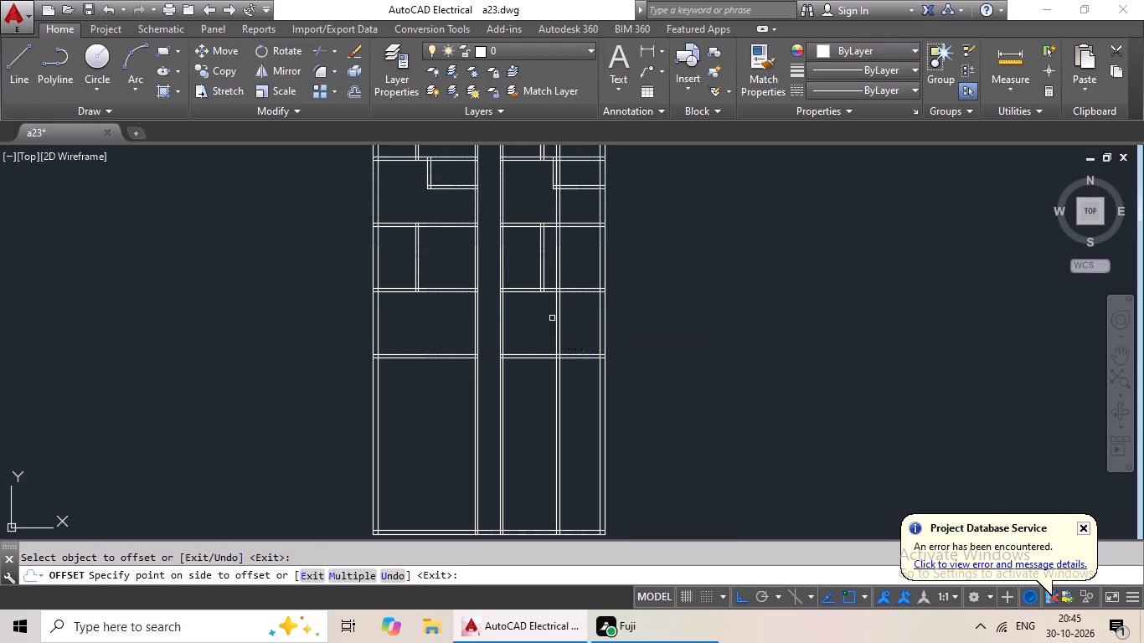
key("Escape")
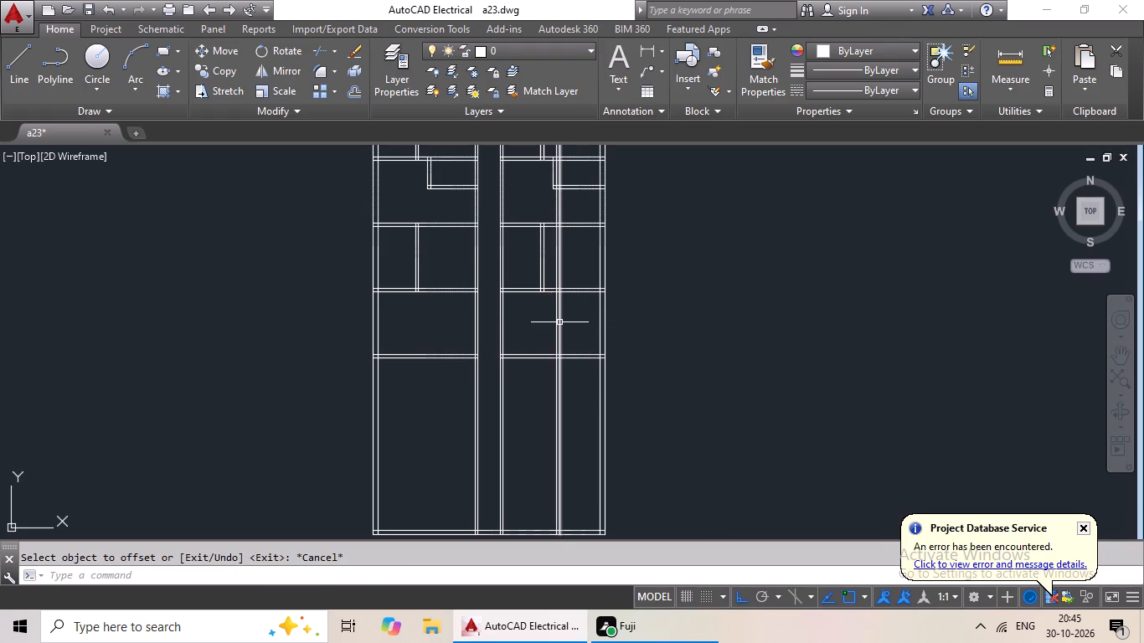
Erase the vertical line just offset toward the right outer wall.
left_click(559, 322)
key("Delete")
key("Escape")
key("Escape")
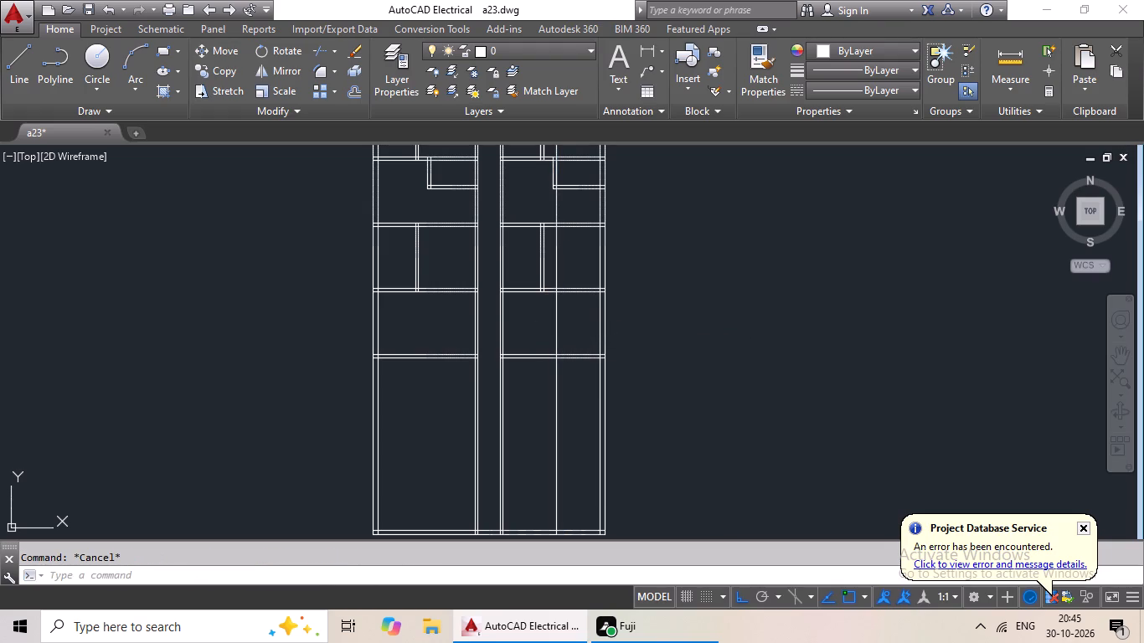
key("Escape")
Offset the remaining new vertical line in the right wing 6" toward the central passage to form a partition.
key("o")
key("Return")
type("6\"")
key("Return")
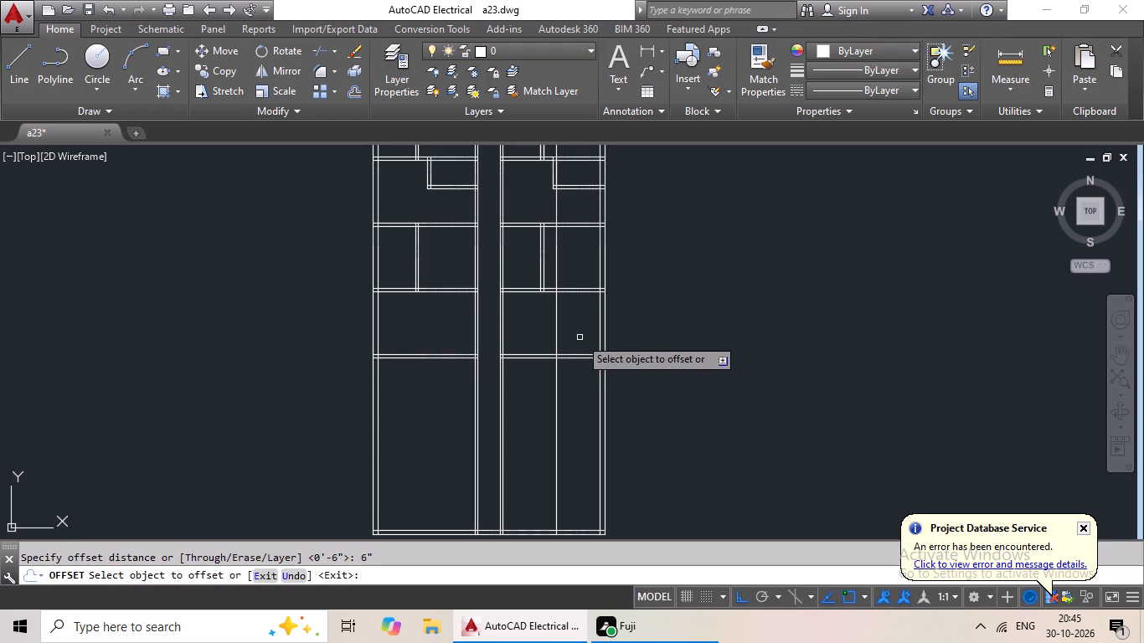
left_click(556, 335)
left_click(541, 336)
key("Escape")
key("Escape")
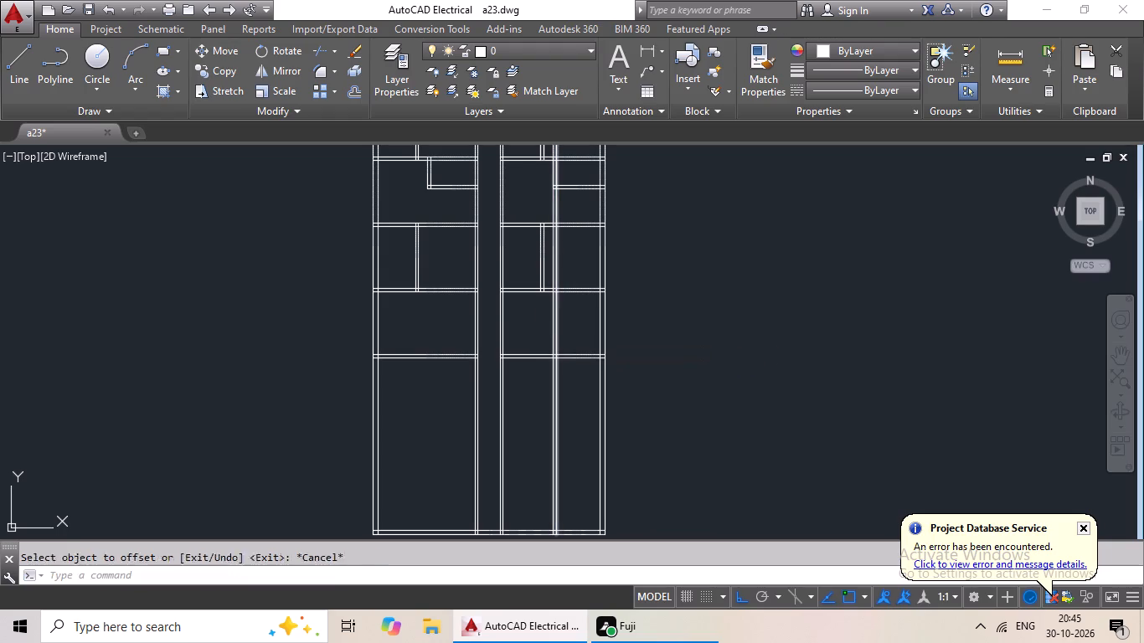
key("Escape")
Trim the new vertical partition's two lines below the right wing's sixth horizontal partition and between its fourth and fifth.
key("t")
type("r")
key("space")
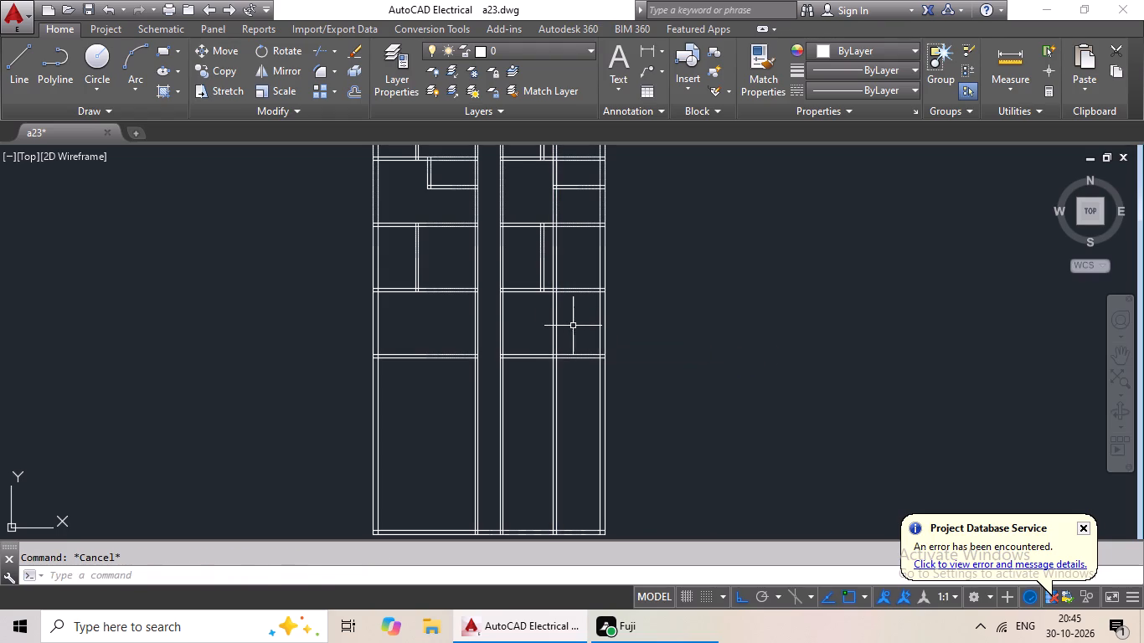
key("space")
scroll(559, 390, "up", 3)
left_click_drag(585, 314, 472, 423)
left_click(472, 418)
scroll(503, 384, "down", 2)
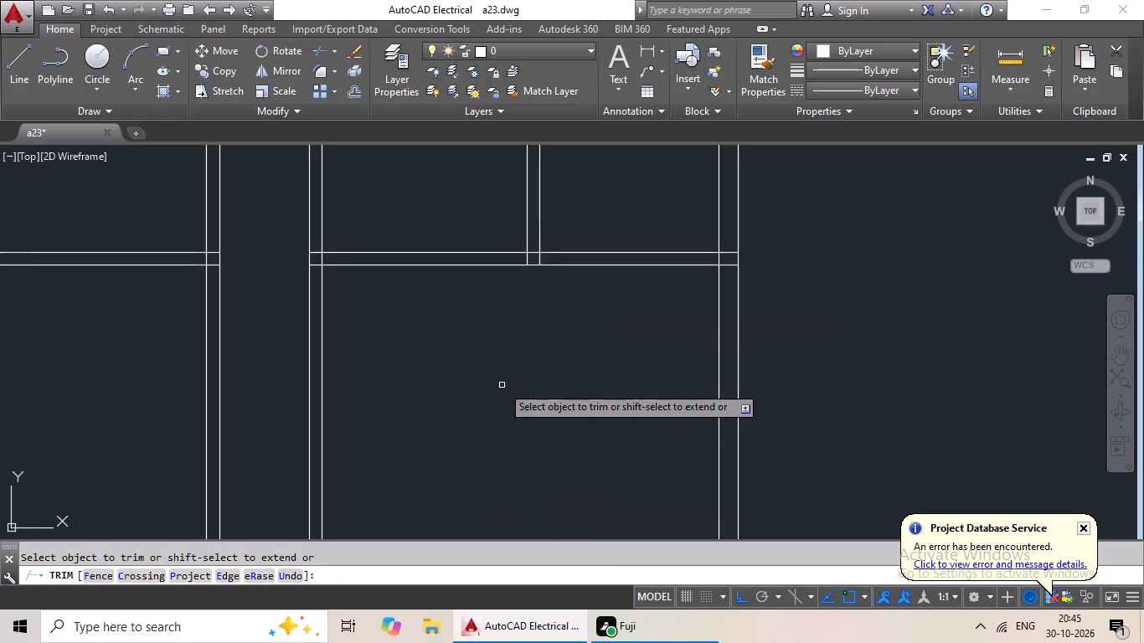
scroll(502, 384, "down", 2)
scroll(519, 286, "up", 4)
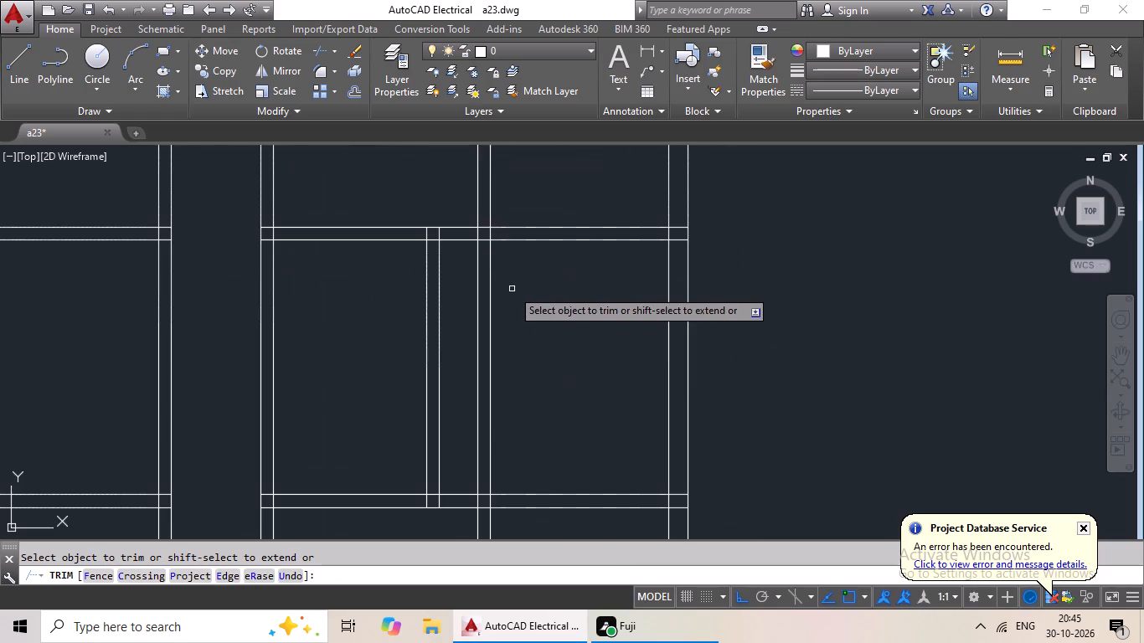
left_click_drag(516, 285, 450, 362)
left_click(450, 362)
scroll(527, 316, "down", 2)
Trim the same vertical lines out of the right wing's rooms above its fourth horizontal partition, keeping the small corner enclosures' walls.
middle_click_drag(527, 316, 488, 420)
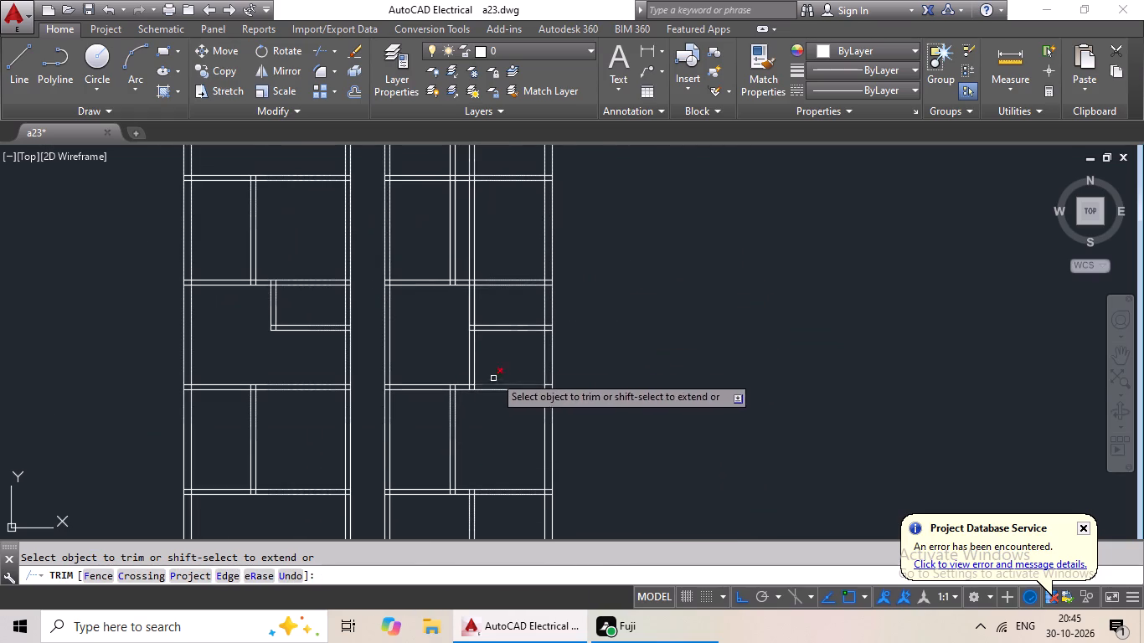
left_click_drag(497, 347, 457, 382)
left_click(458, 365)
left_click_drag(497, 220, 469, 259)
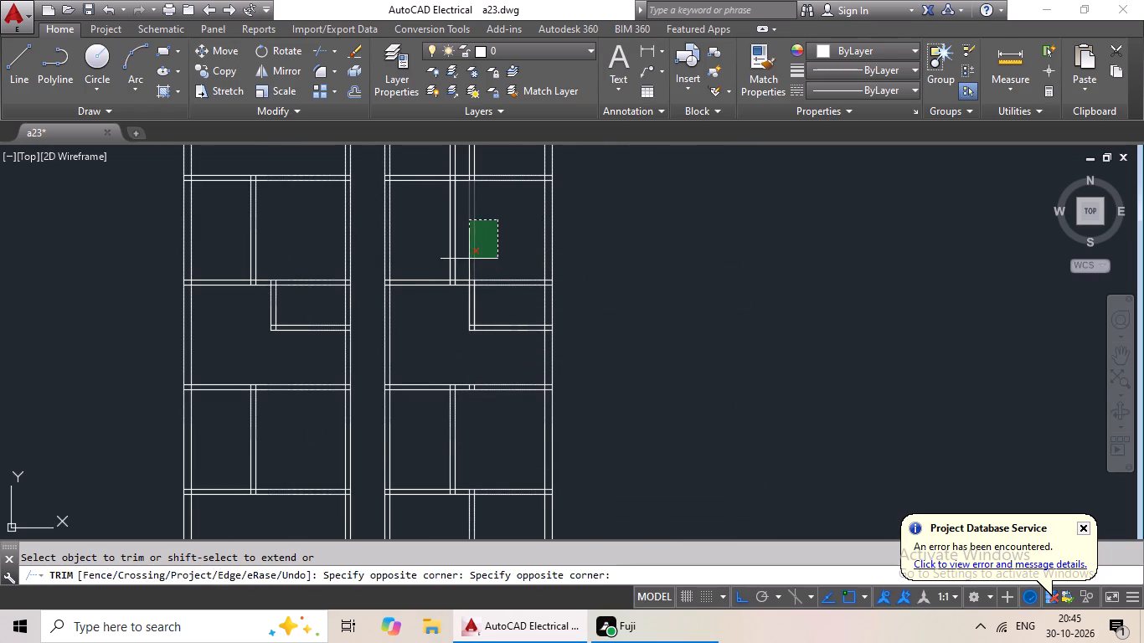
left_click_drag(469, 259, 465, 262)
middle_click_drag(507, 234, 439, 407)
left_click_drag(432, 311, 400, 329)
left_click(399, 329)
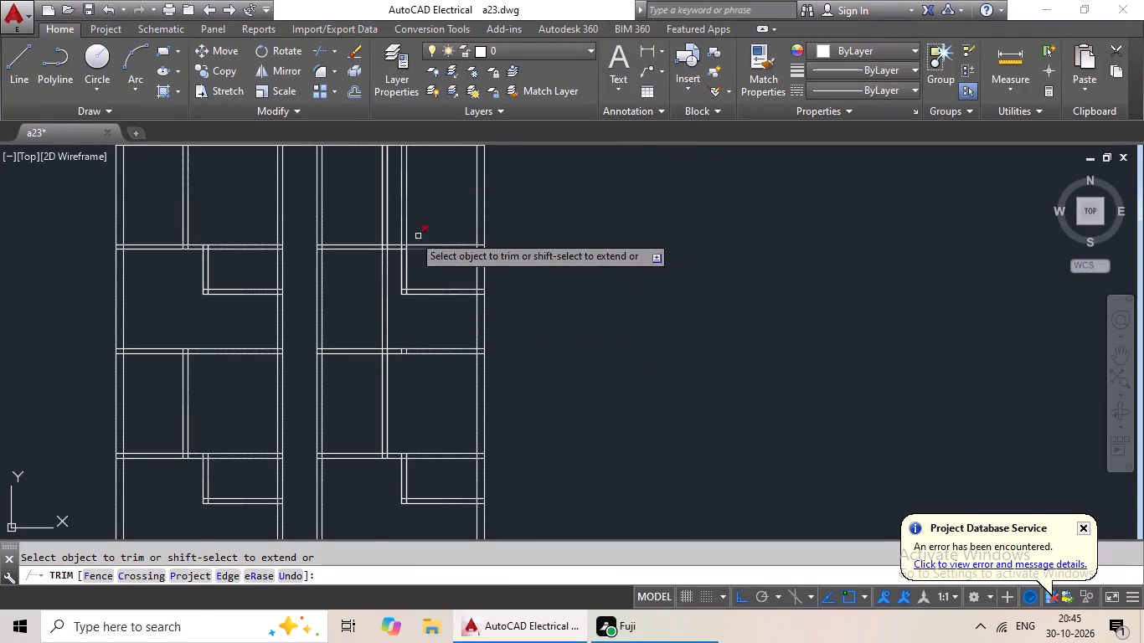
scroll(406, 191, "up", 1)
left_click_drag(438, 172, 388, 222)
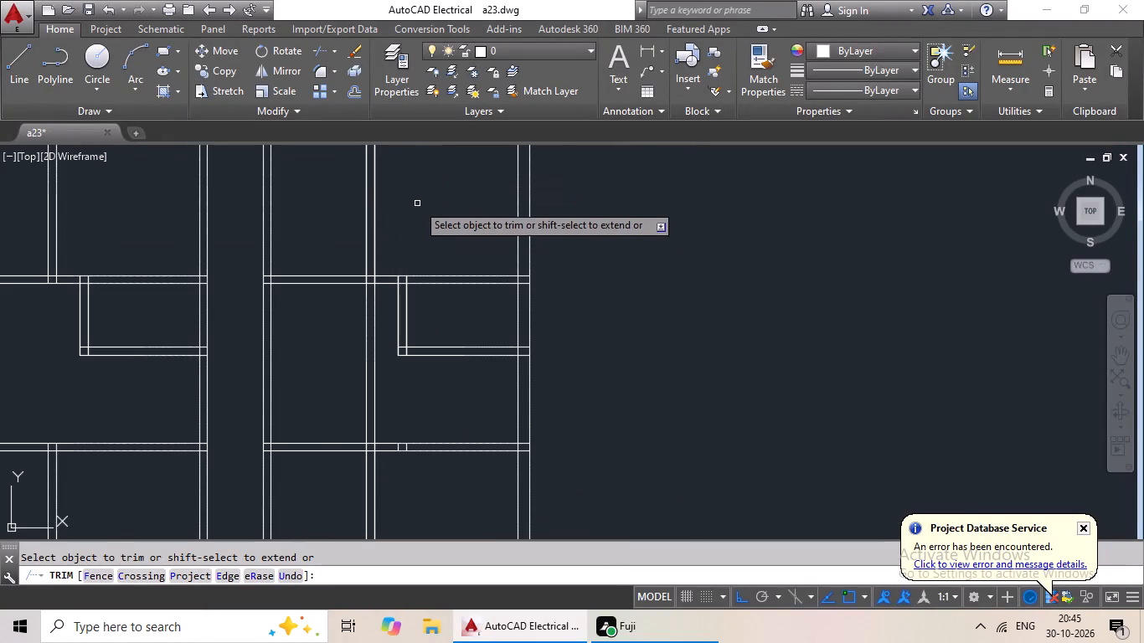
Erase the two leftover short vertical lines inside the right wing's second horizontal partition from the top.
scroll(419, 203, "down", 1)
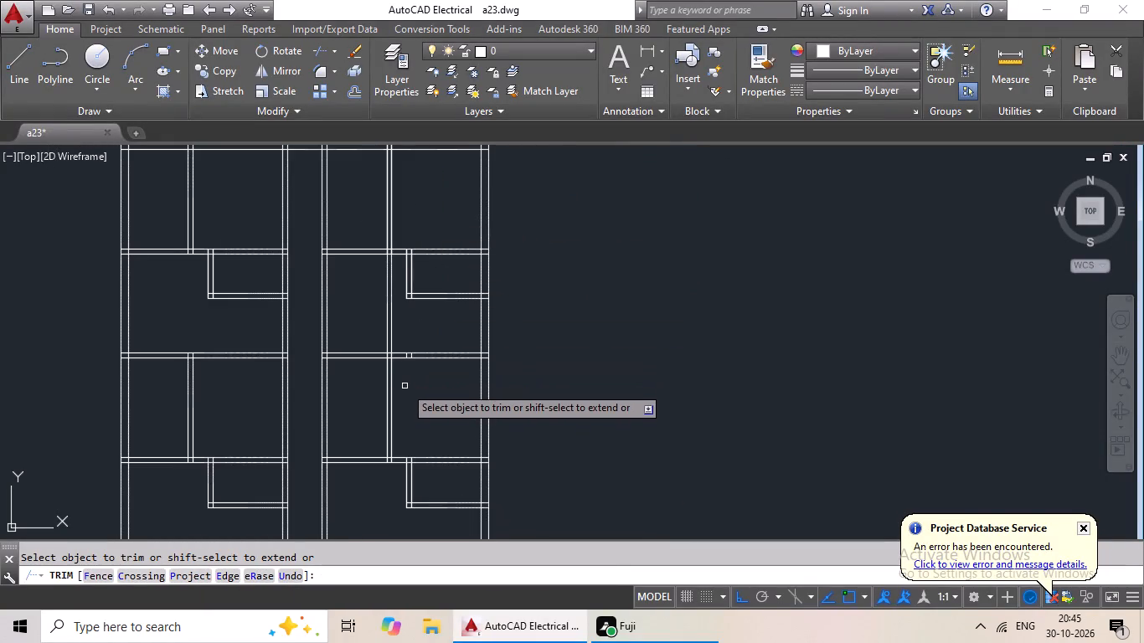
key("Escape")
key("Escape")
key("Escape")
scroll(408, 355, "up", 7)
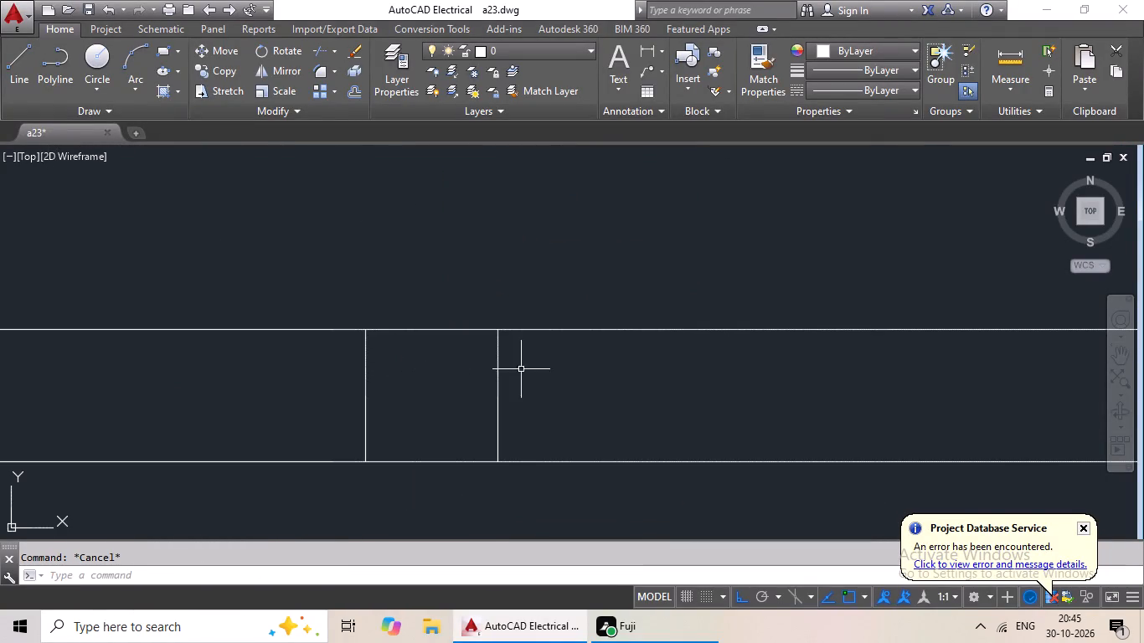
left_click_drag(570, 376, 256, 382)
left_click(255, 383)
key("Delete")
Erase the two leftover short vertical lines inside the right wing's fourth horizontal partition.
scroll(251, 378, "down", 4)
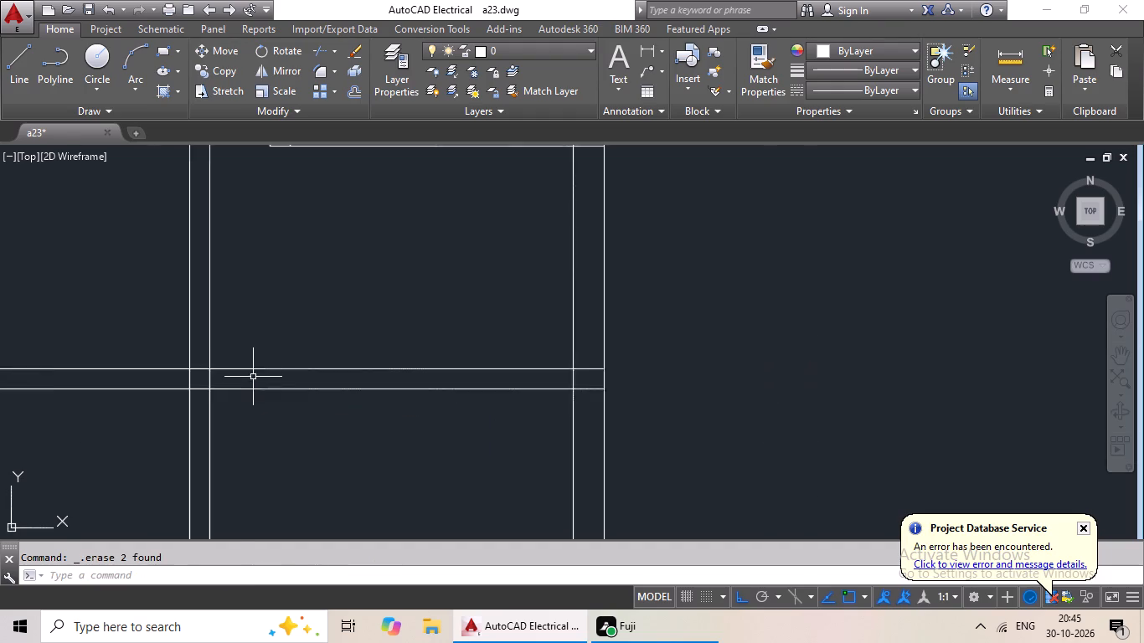
scroll(260, 387, "down", 2)
middle_click_drag(262, 410, 336, 217)
middle_click_drag(348, 425, 341, 377)
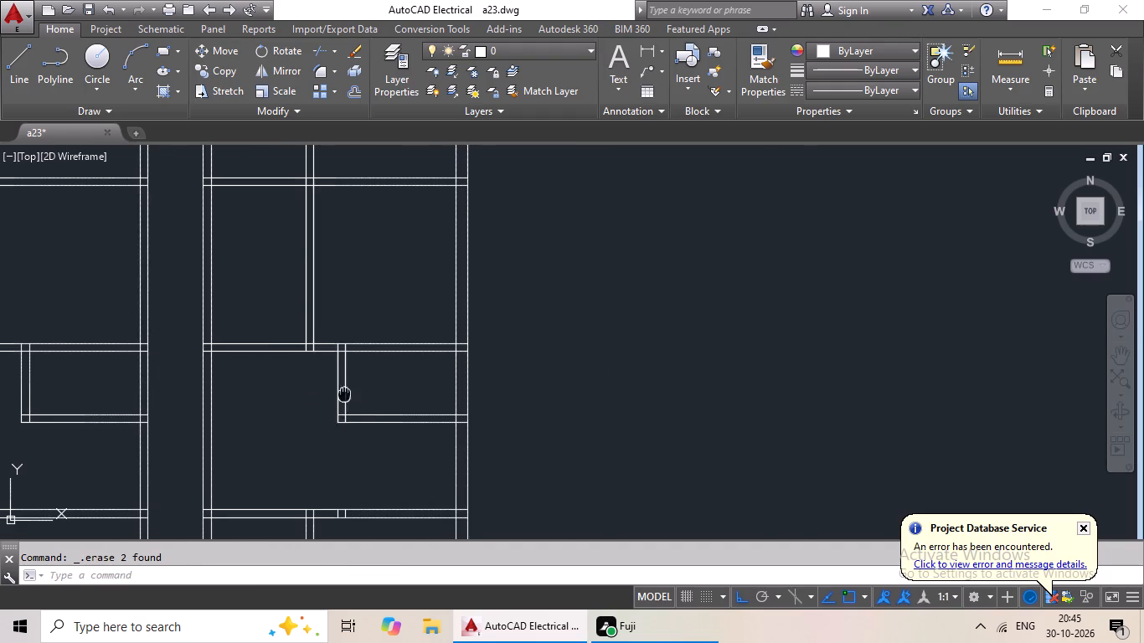
middle_click_drag(341, 377, 333, 235)
scroll(317, 333, "up", 5)
left_click_drag(520, 307, 324, 333)
key("Delete")
Examine the whole plan's partitions in both wings for leftover lines that still need removing.
scroll(365, 312, "down", 6)
middle_click_drag(392, 353, 417, 235)
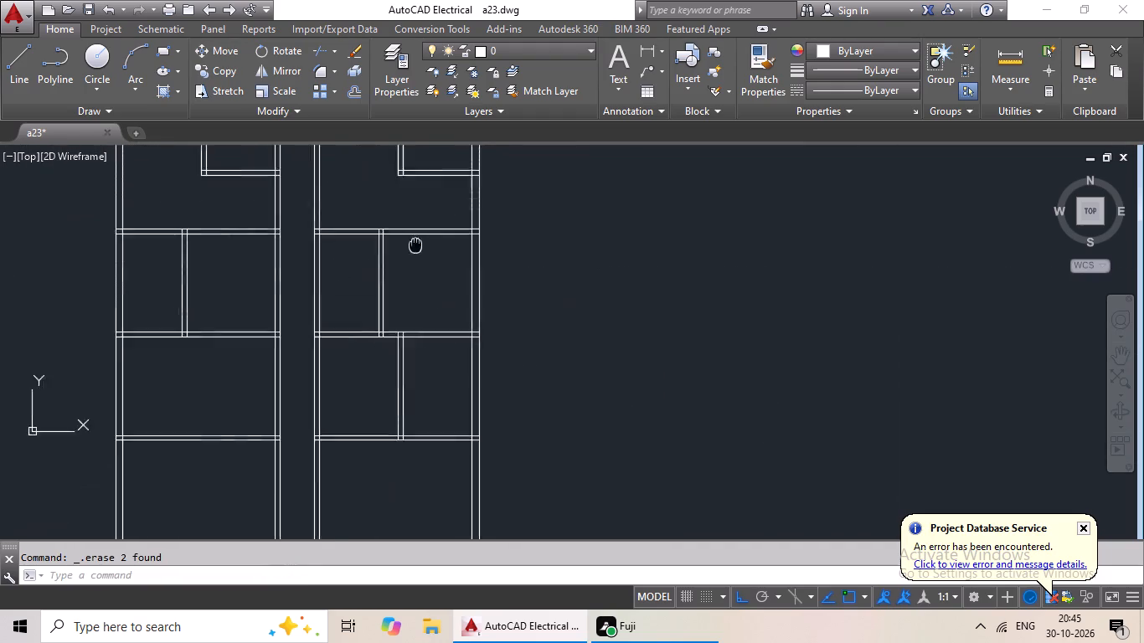
middle_click_drag(417, 235, 427, 185)
scroll(394, 331, "down", 2)
middle_click(394, 331)
middle_click(359, 399)
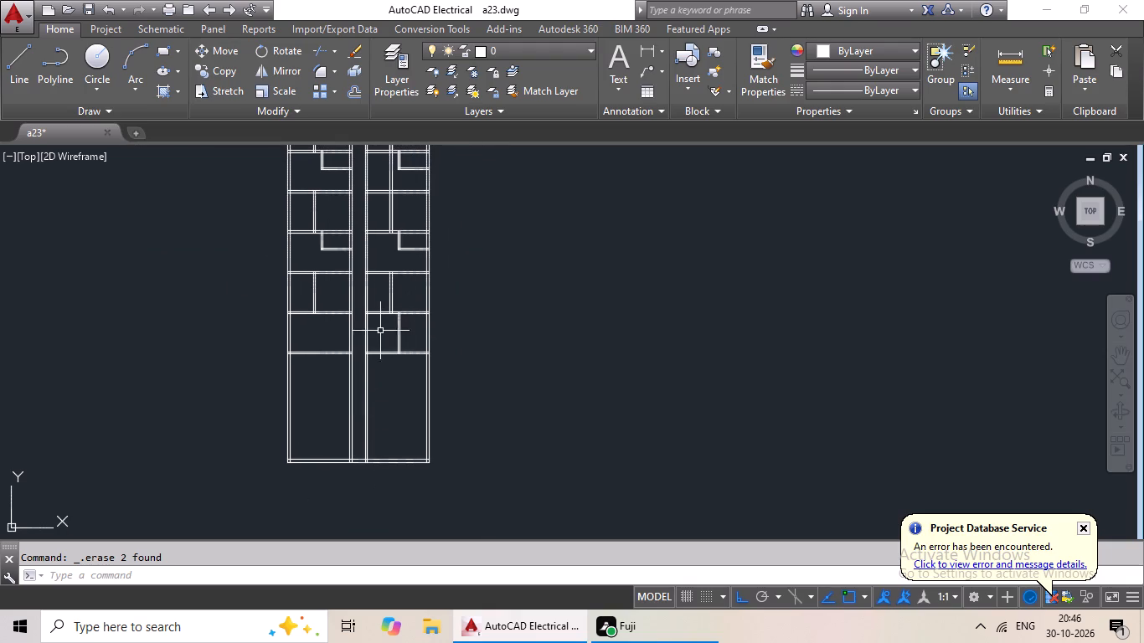
middle_click_drag(384, 260, 370, 330)
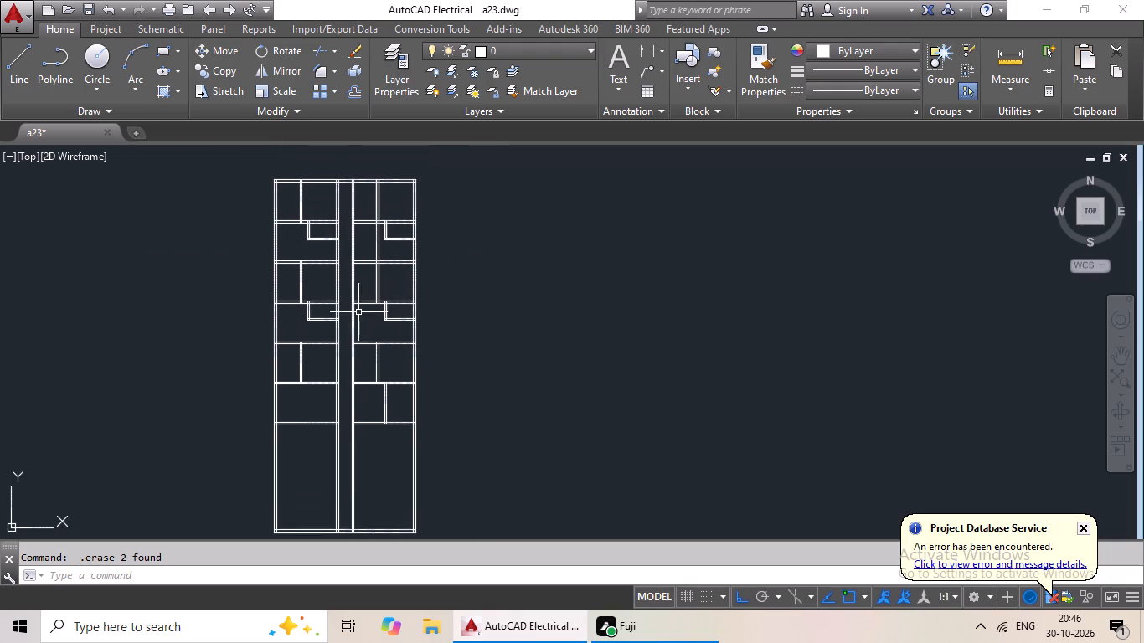
middle_click_drag(357, 310, 367, 256)
scroll(374, 399, "up", 1)
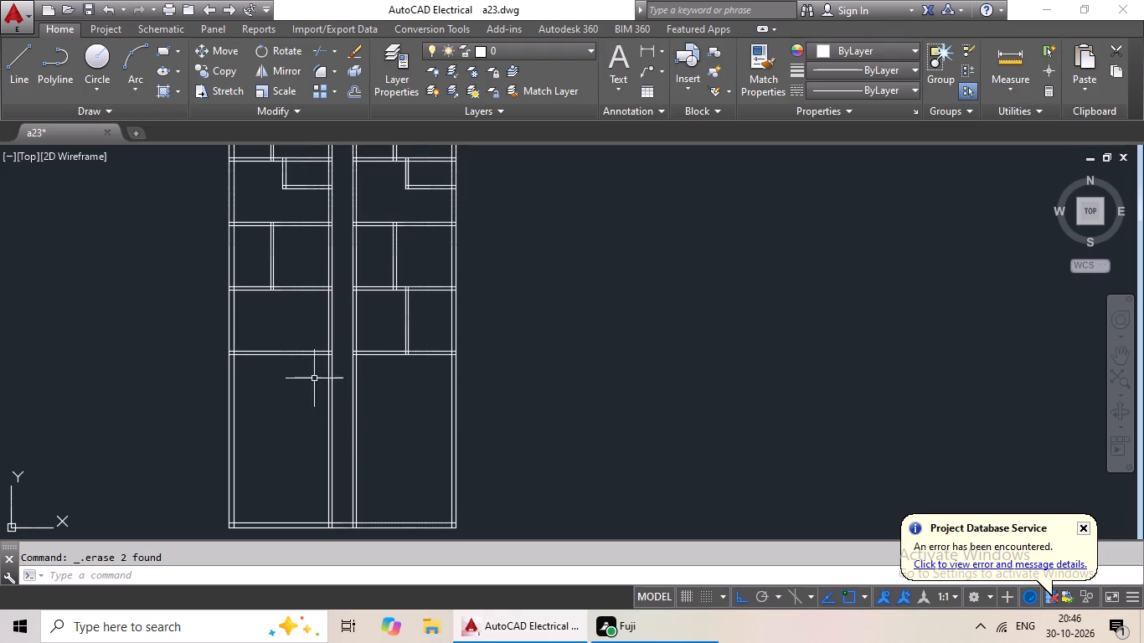
scroll(386, 373, "down", 2)
middle_click_drag(386, 394, 359, 489)
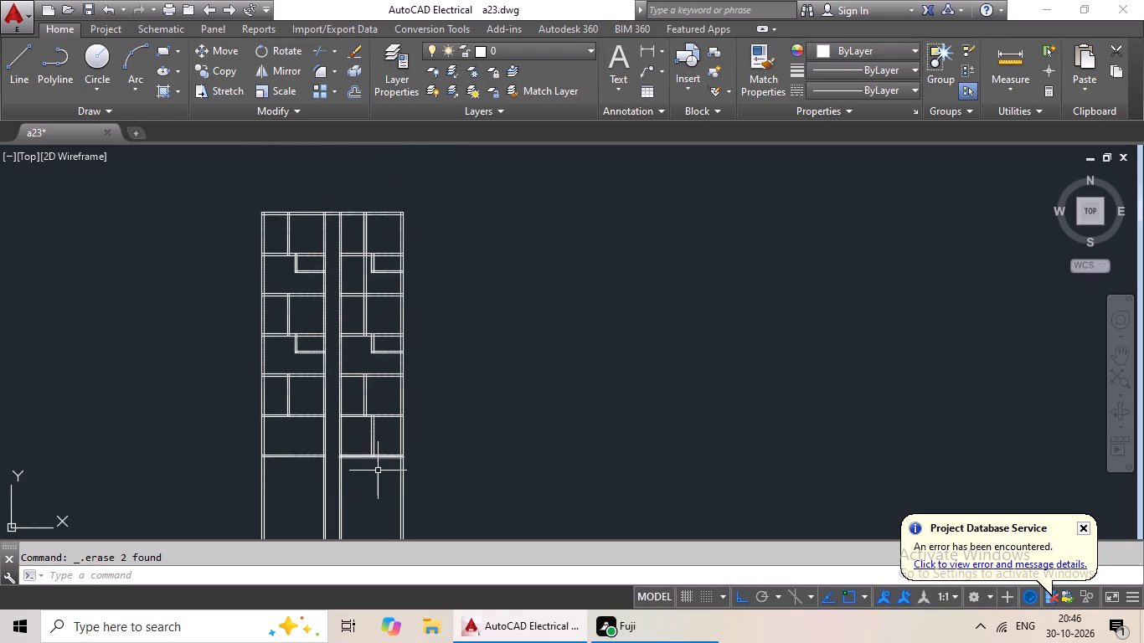
middle_click_drag(371, 490, 383, 466)
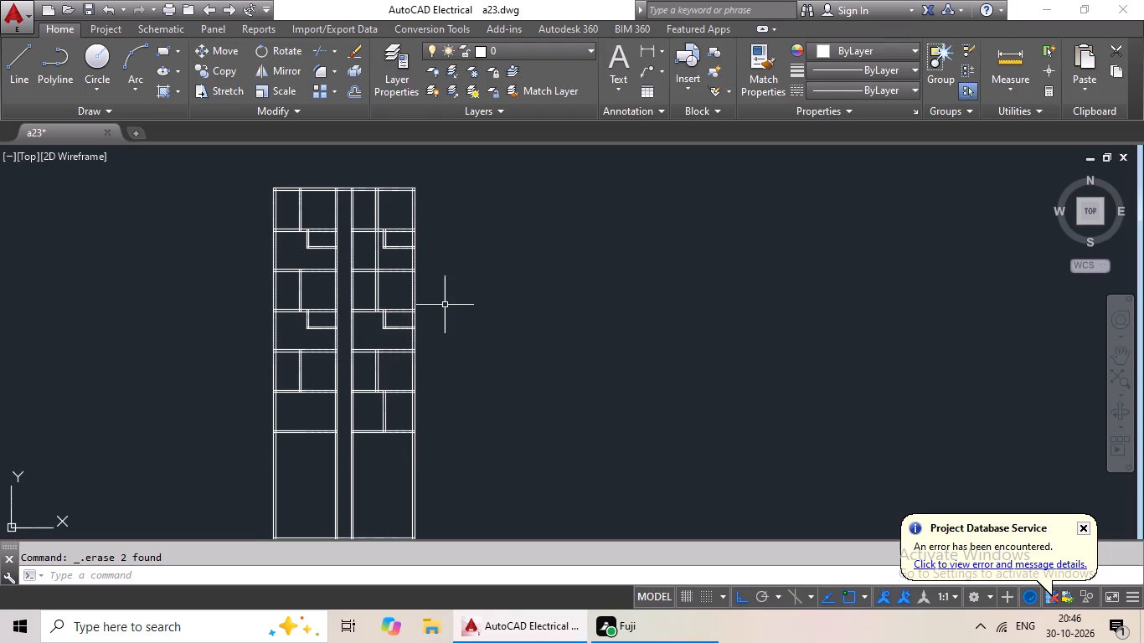
key("Escape")
key("Escape")
key("Escape")
key("Escape")
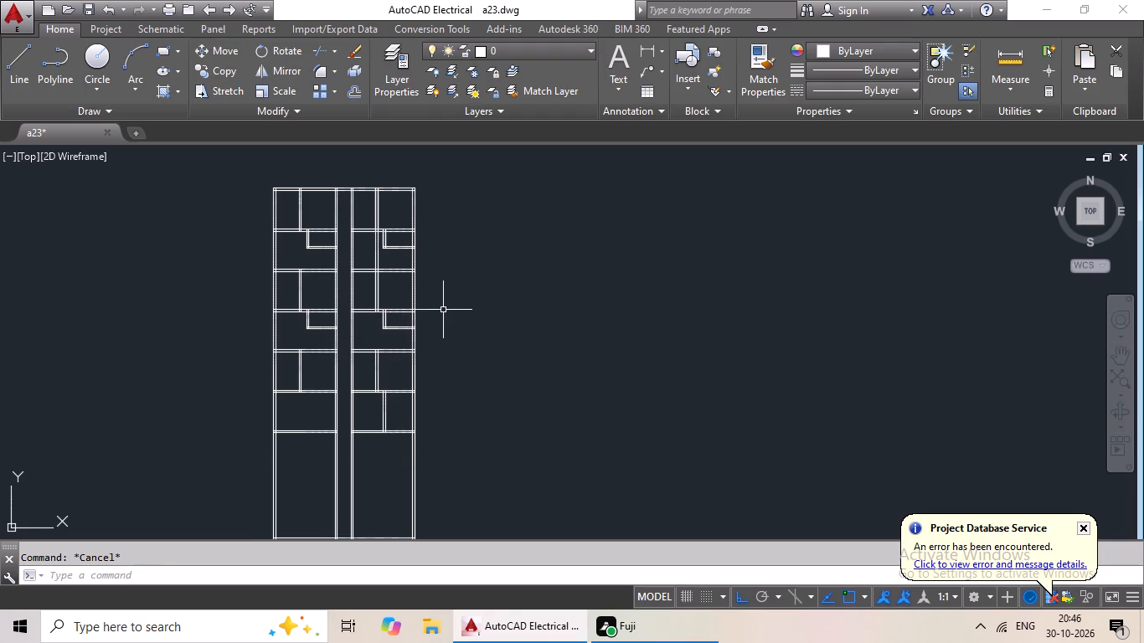
key("Escape")
key("Escape")
Trim the vertical partition's two lines out of the right wing's room between its first and second horizontal partitions.
type("tr")
key("space")
key("space")
scroll(374, 236, "up", 4)
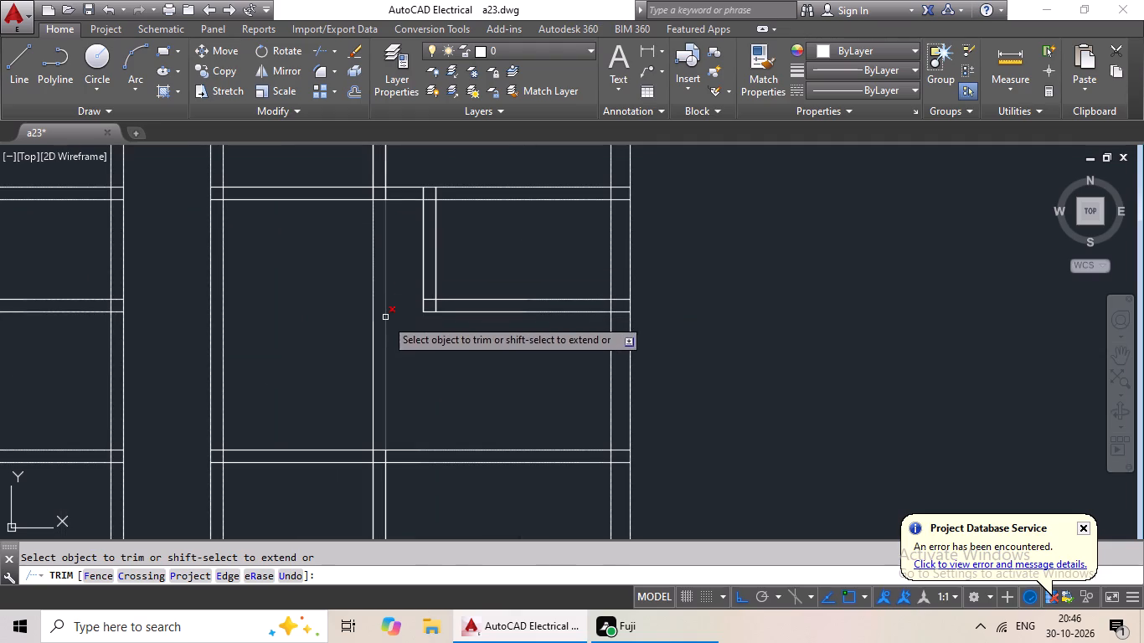
left_click_drag(424, 334, 341, 385)
left_click(341, 385)
Examine the trimmed partition layout of both wings along the central passage, from the top rooms to the bottom outer wall.
scroll(359, 360, "down", 3)
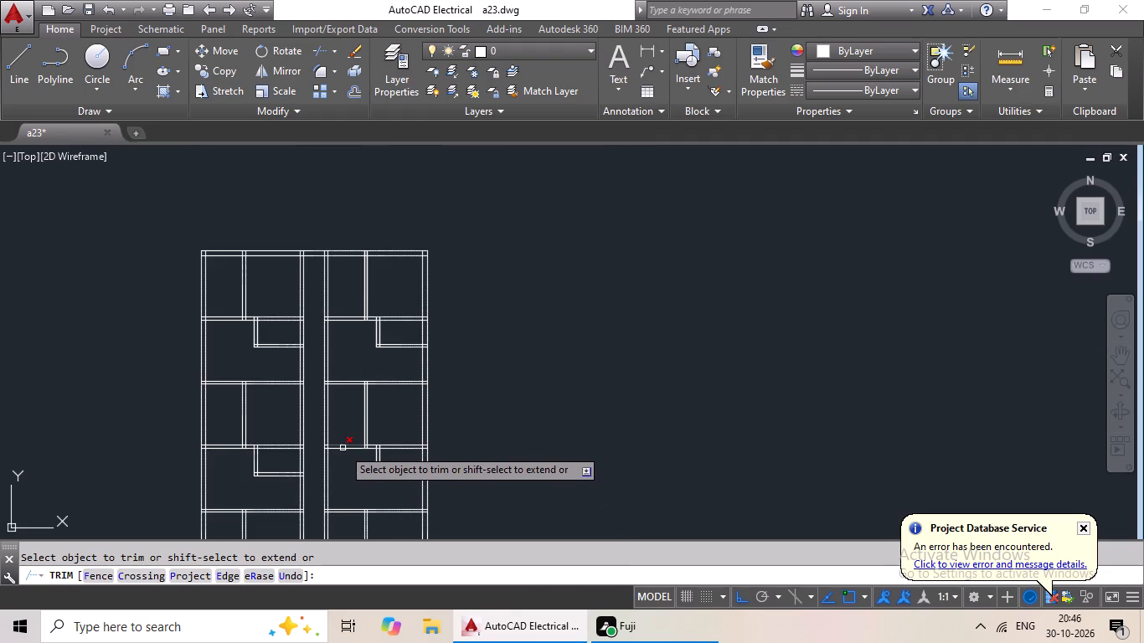
scroll(358, 422, "down", 1)
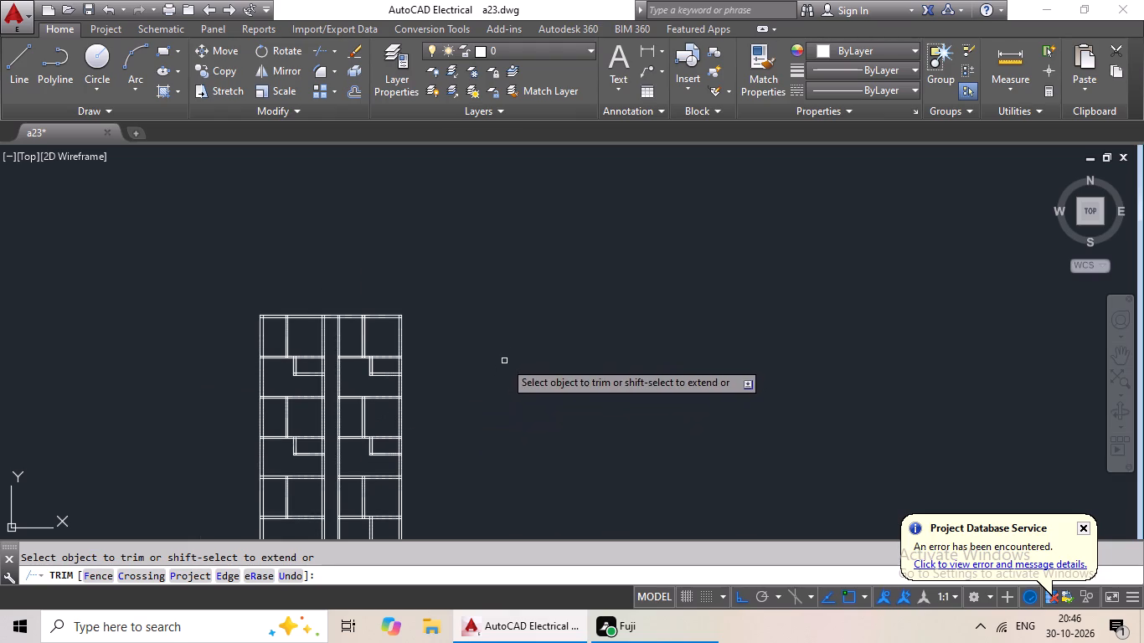
middle_click_drag(511, 347, 535, 255)
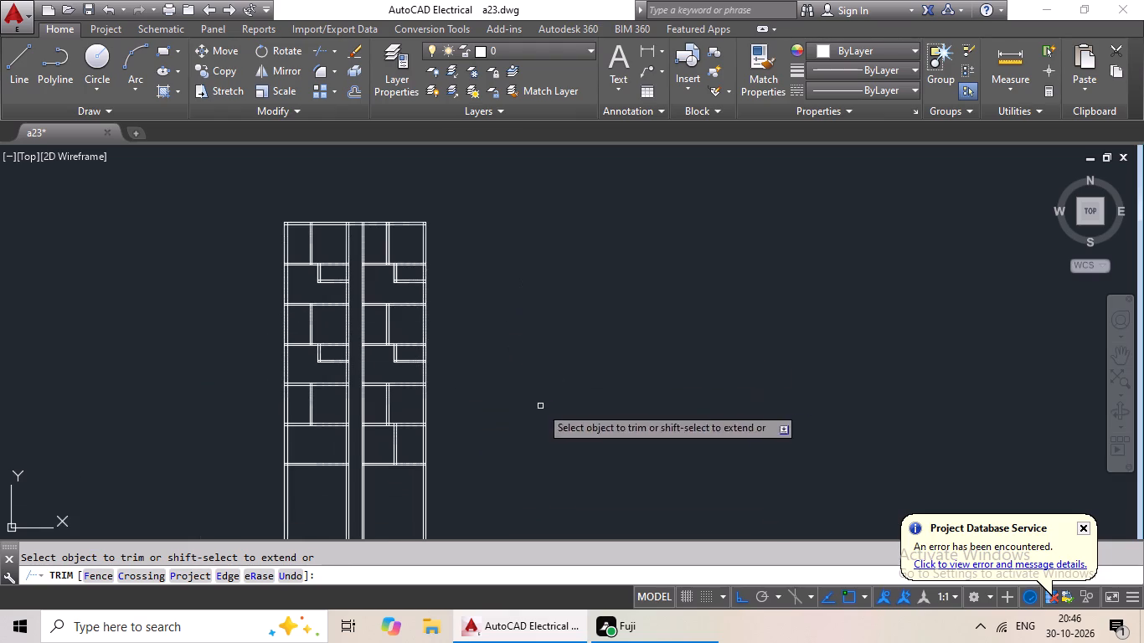
middle_click_drag(543, 400, 567, 356)
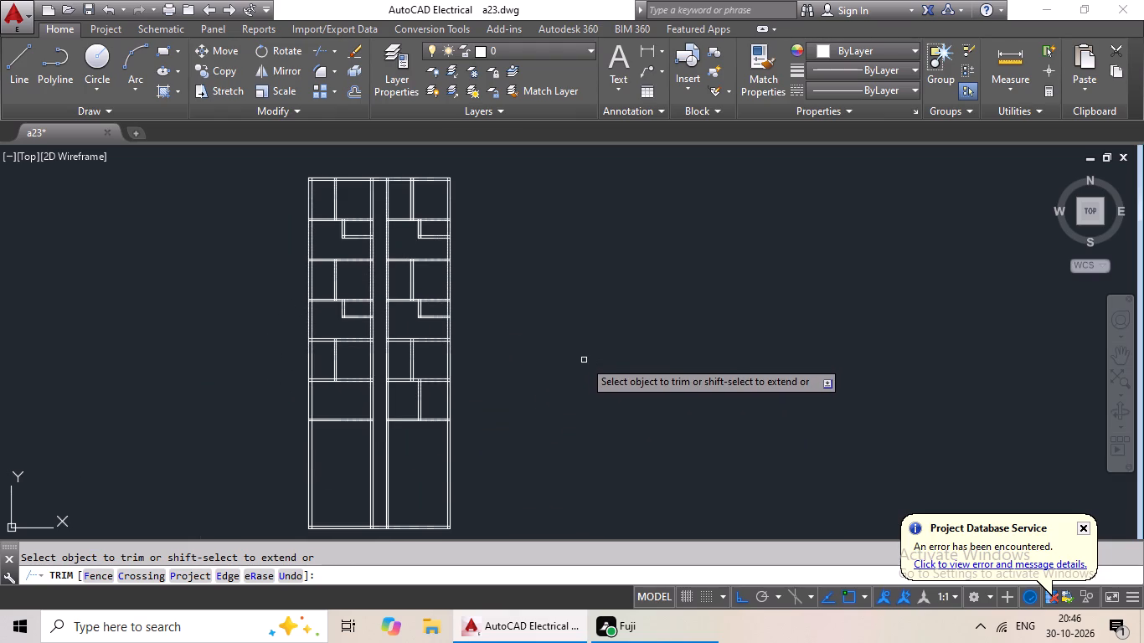
scroll(401, 334, "up", 1)
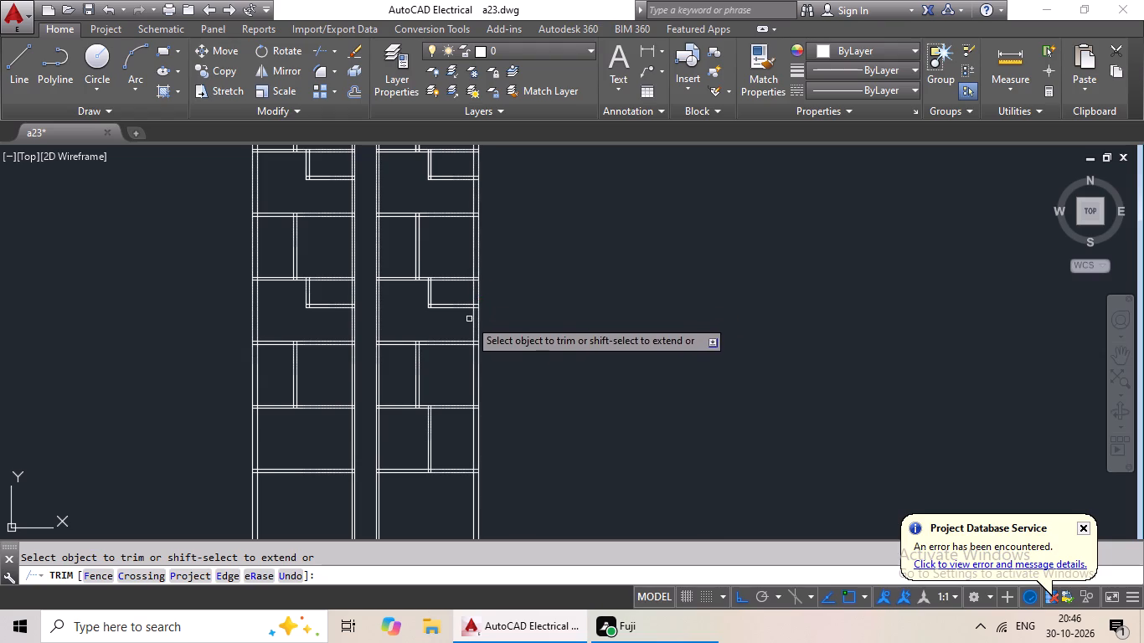
scroll(567, 298, "down", 2)
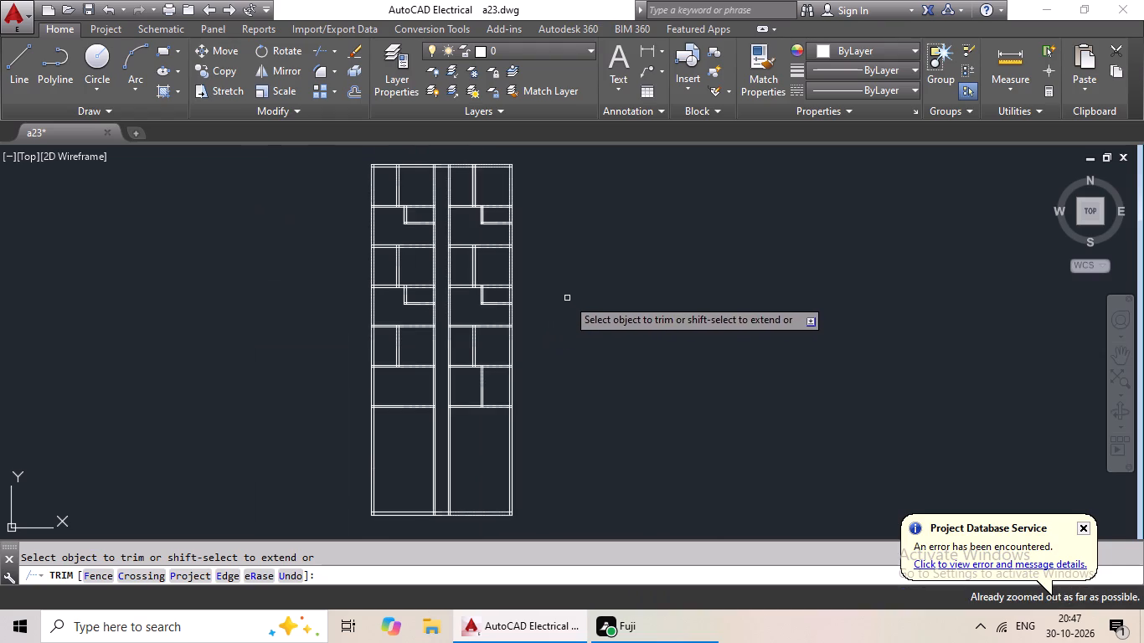
middle_click_drag(568, 298, 548, 330)
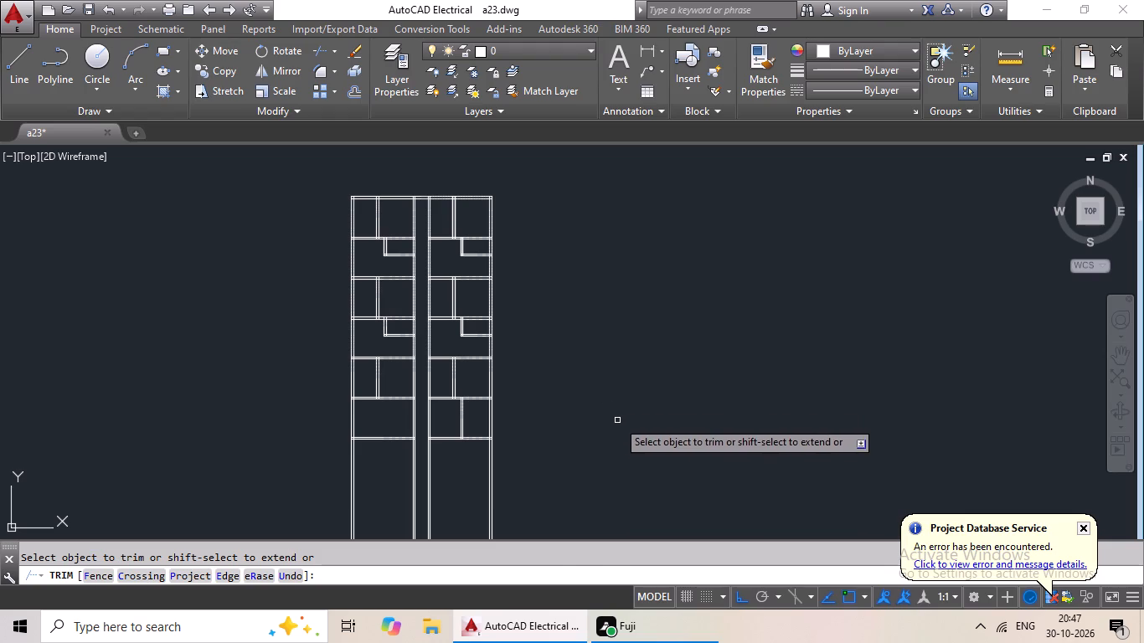
left_click_drag(540, 315, 538, 234)
middle_click_drag(538, 291, 535, 244)
key("Escape")
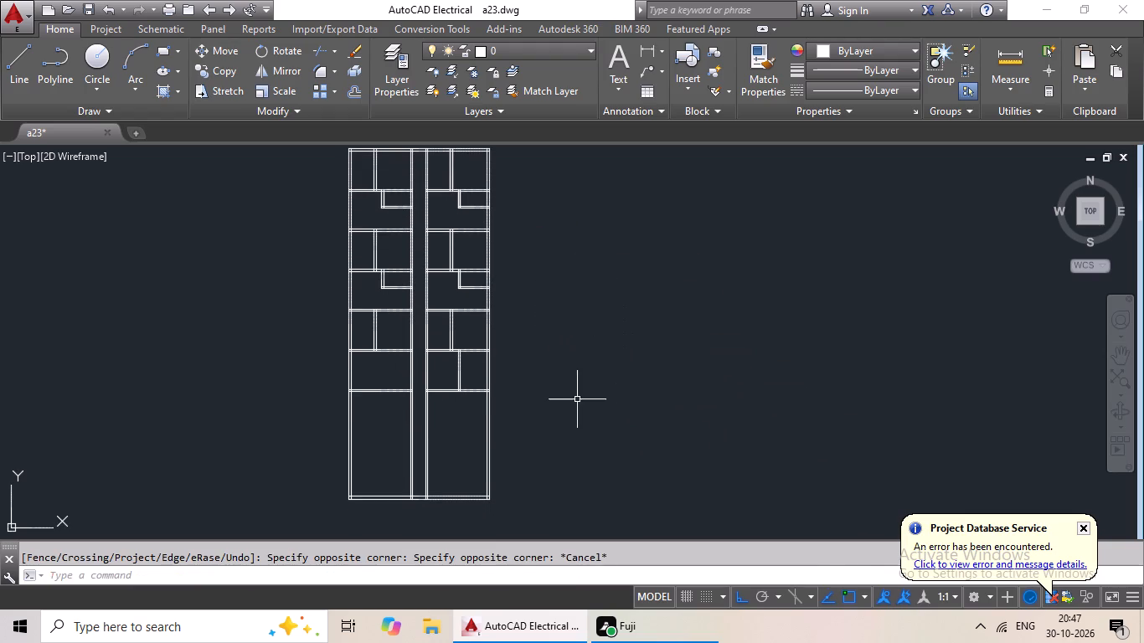
middle_click_drag(577, 398, 576, 350)
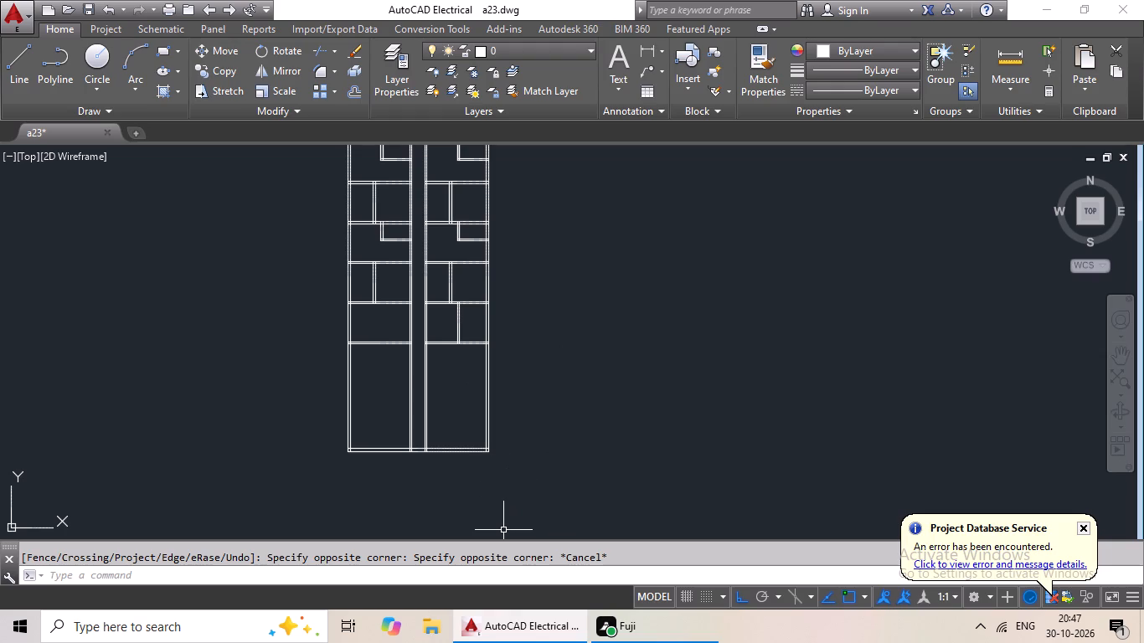
scroll(535, 446, "down", 1)
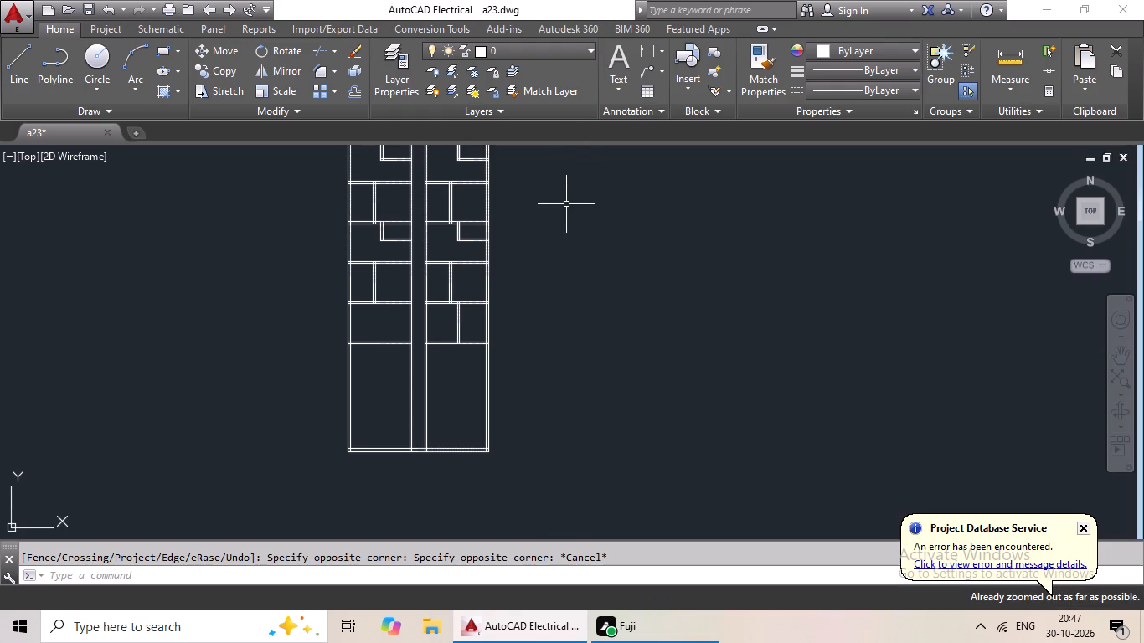
middle_click_drag(568, 232, 564, 242)
scroll(547, 277, "down", 2)
scroll(574, 508, "down", 3)
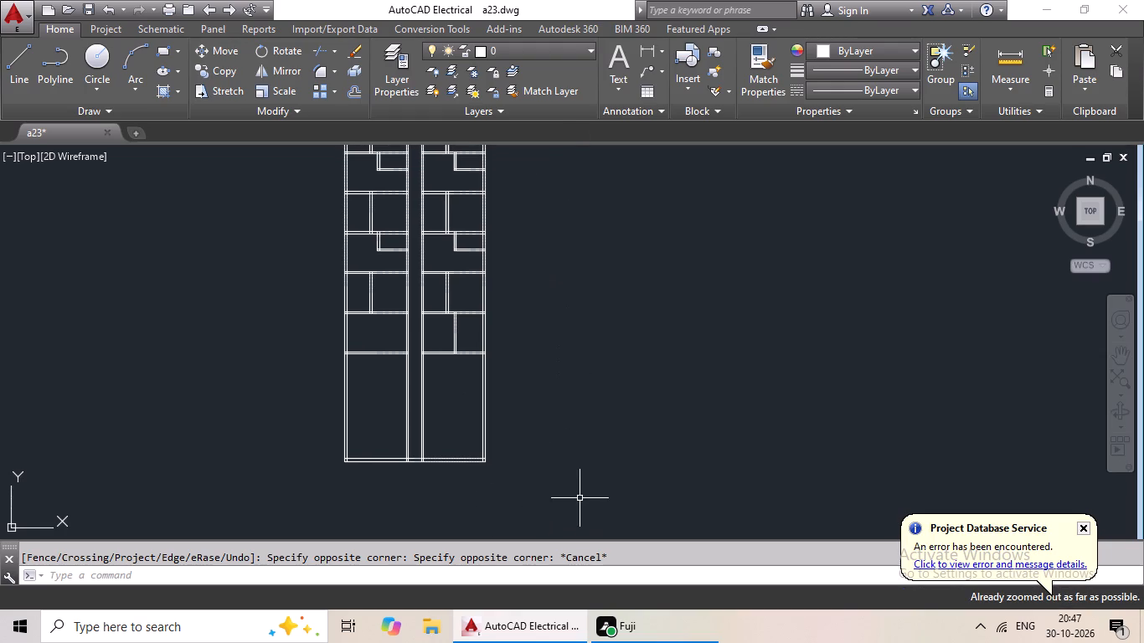
scroll(642, 306, "down", 4)
key("Escape")
key("Escape")
scroll(788, 368, "down", 3)
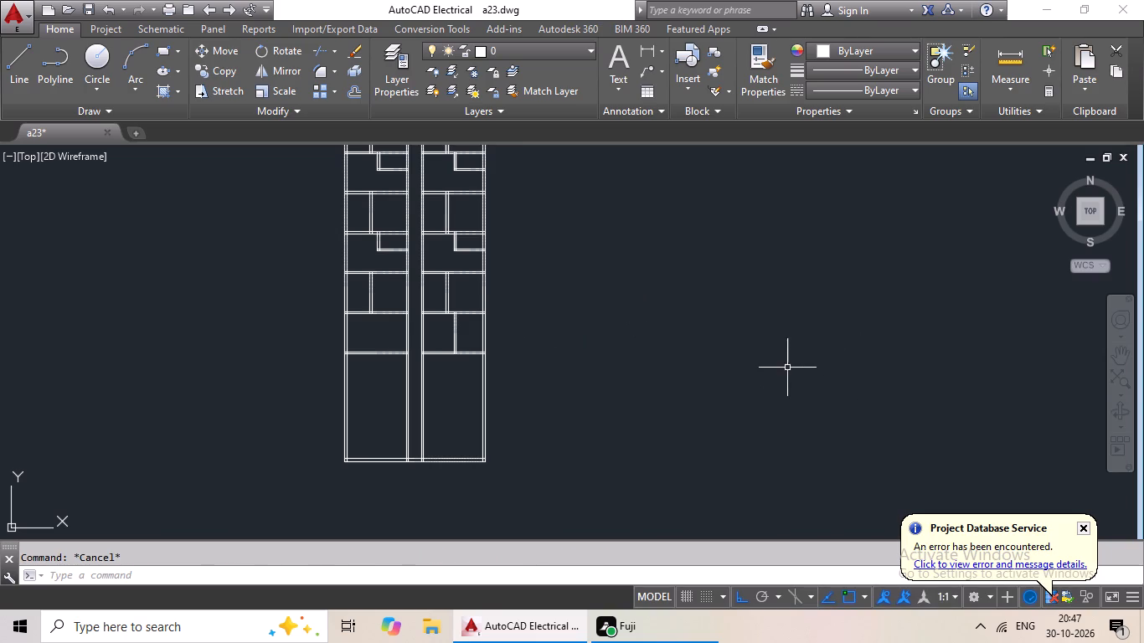
scroll(580, 294, "down", 2)
middle_click_drag(375, 272, 438, 340)
scroll(513, 324, "up", 2)
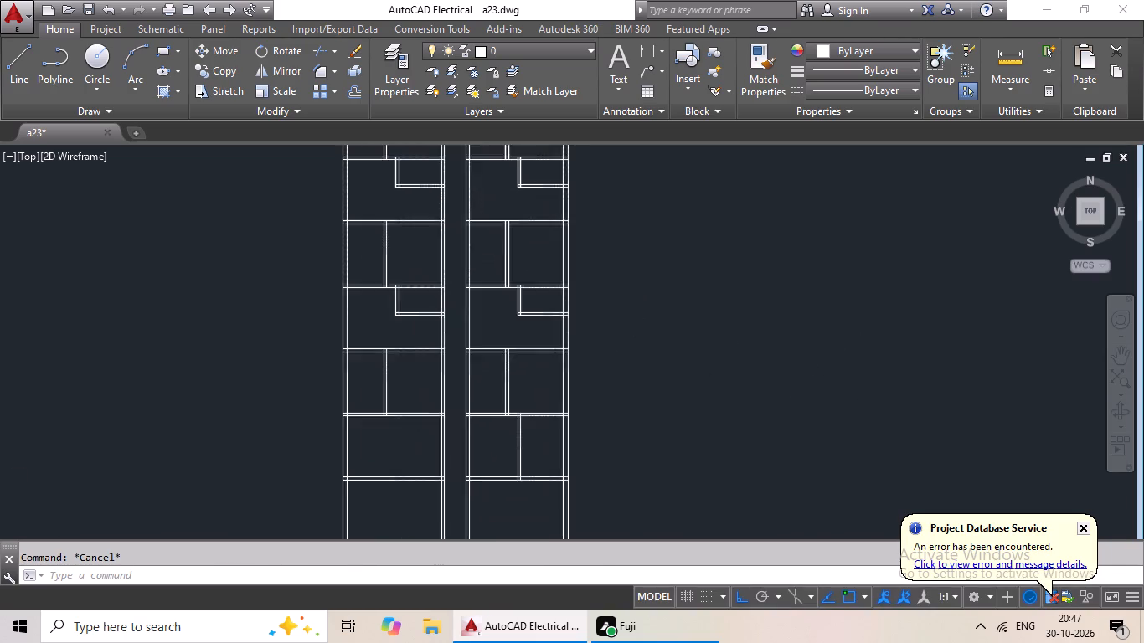
scroll(514, 324, "down", 3)
middle_click_drag(612, 320, 617, 287)
key("Escape")
key("Escape")
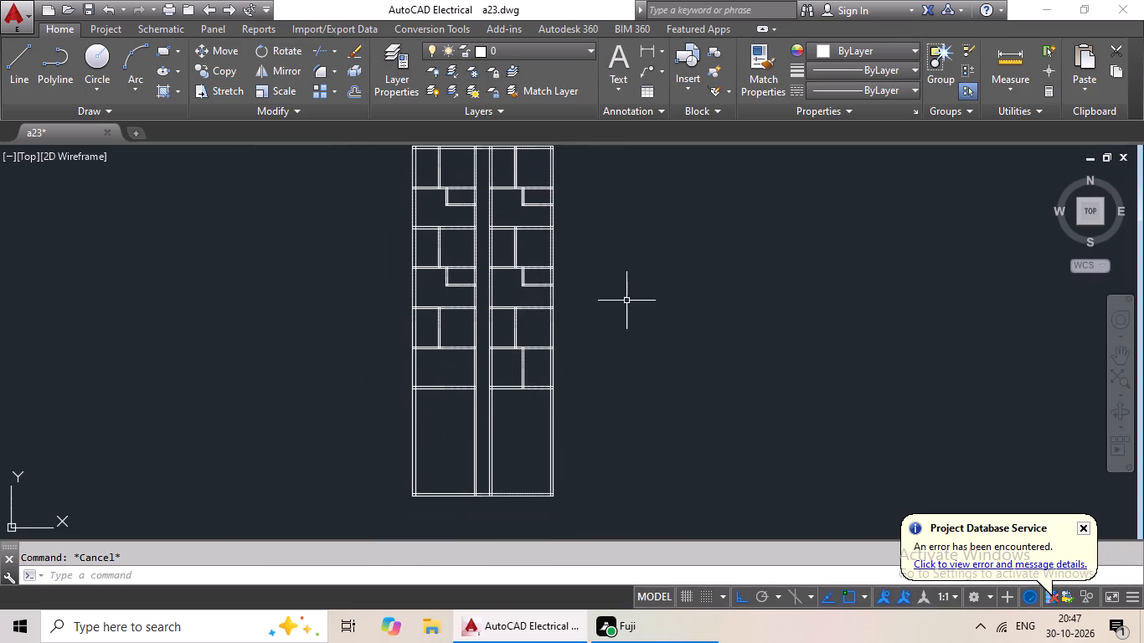
key("Escape")
key("Escape")
key("Escape")
key("Escape")
Offset the lower line of the right wing's fifth horizontal partition 4' downward into the room below.
key("o")
key("Return")
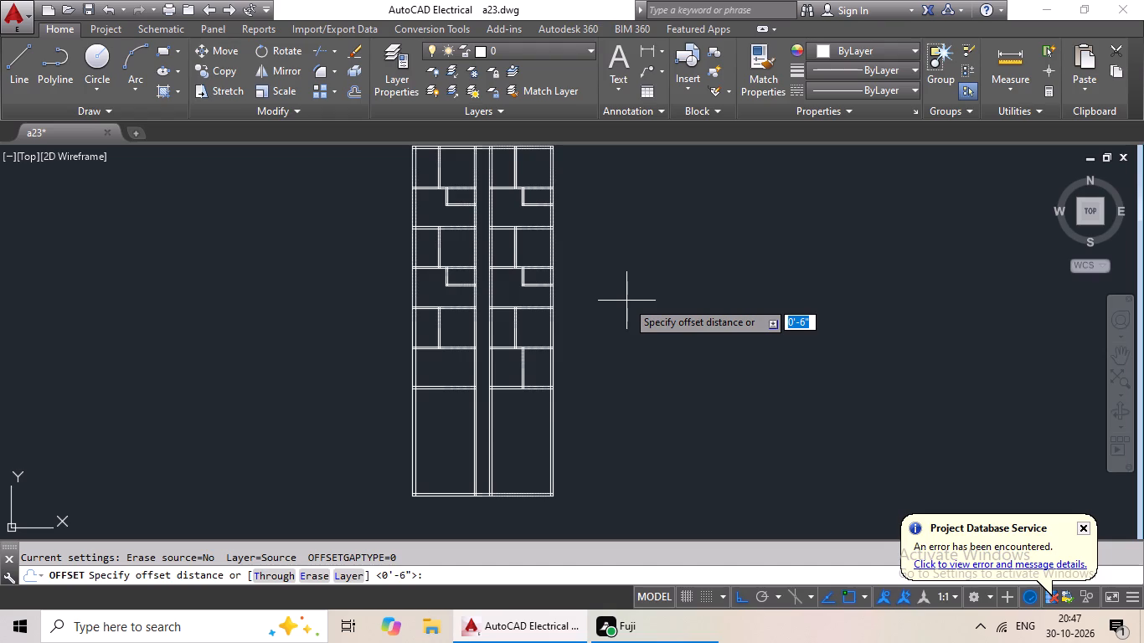
type("4'")
key("Return")
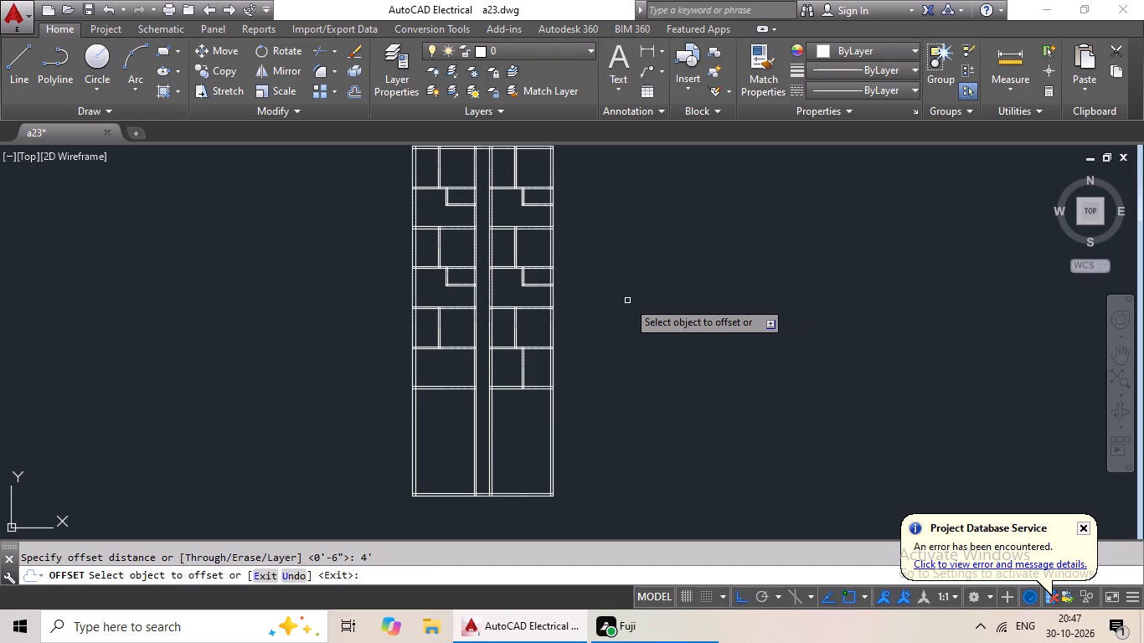
scroll(538, 339, "up", 4)
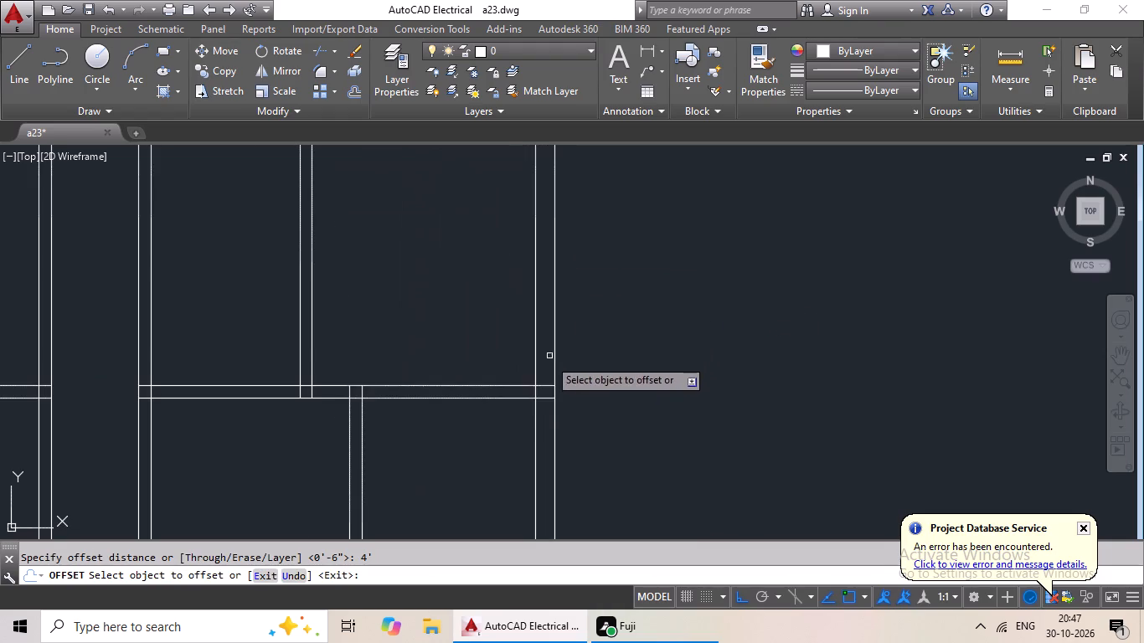
left_click(465, 399)
left_click(460, 448)
middle_click_drag(459, 443, 524, 341)
key("Escape")
key("Escape")
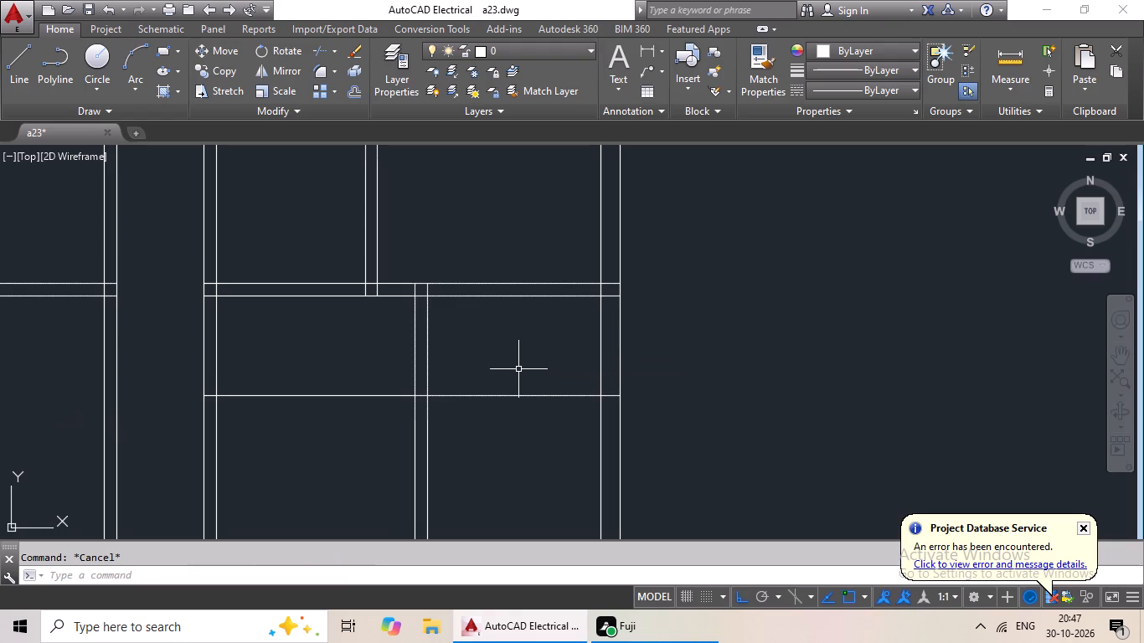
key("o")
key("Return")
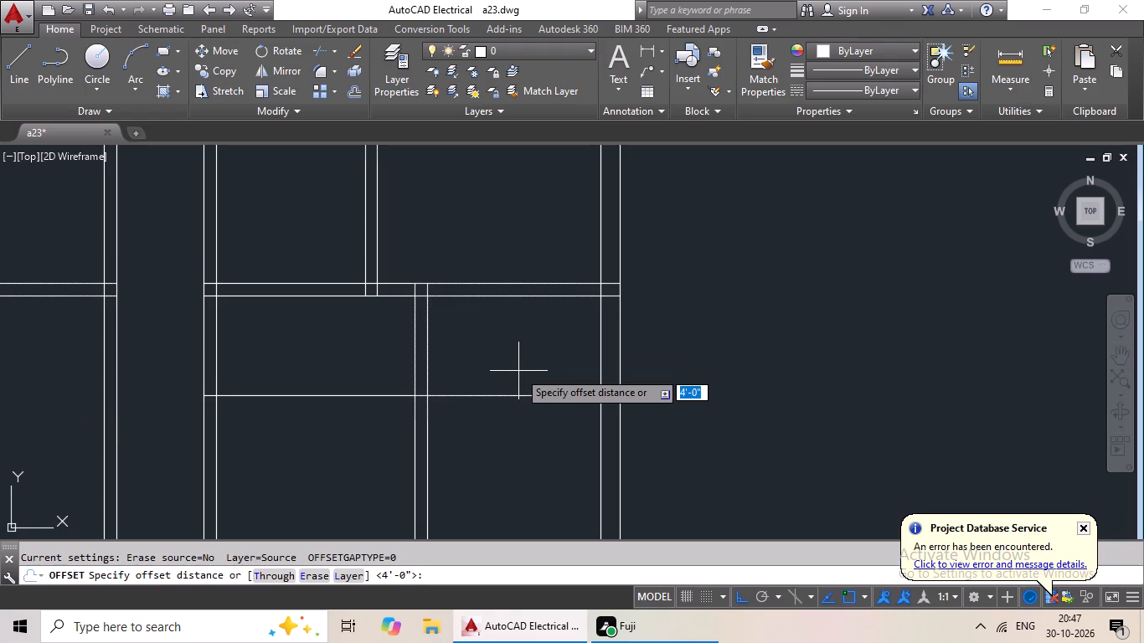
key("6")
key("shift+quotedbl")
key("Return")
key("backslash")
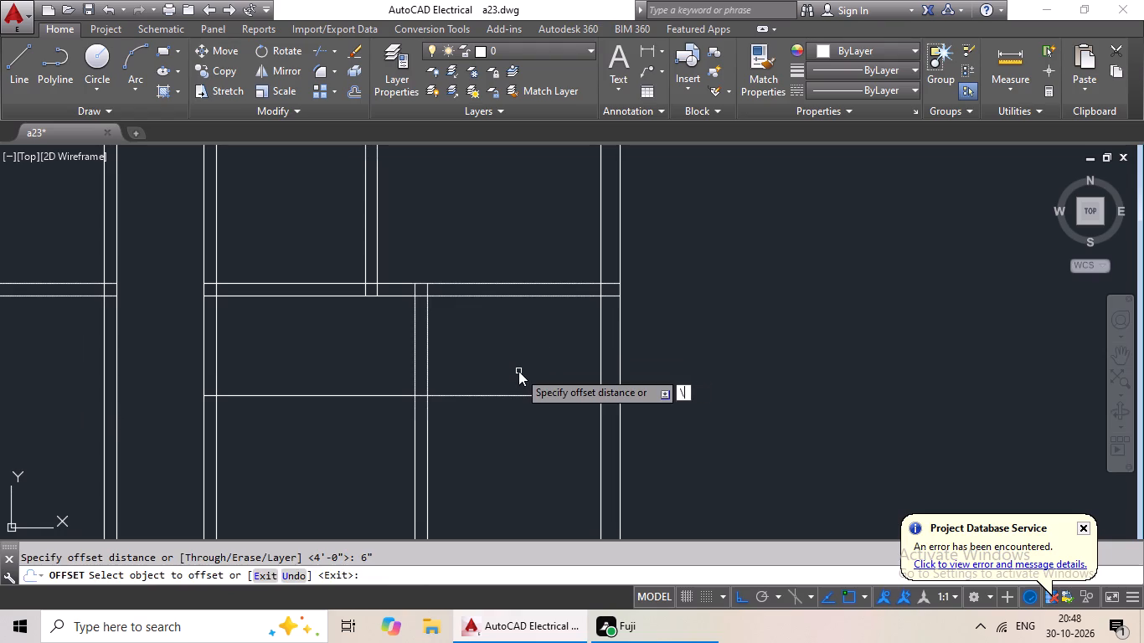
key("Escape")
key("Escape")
Offset the right wing's line 4' below the fifth horizontal partition by 6" downward to form a partition.
key("o")
key("Return")
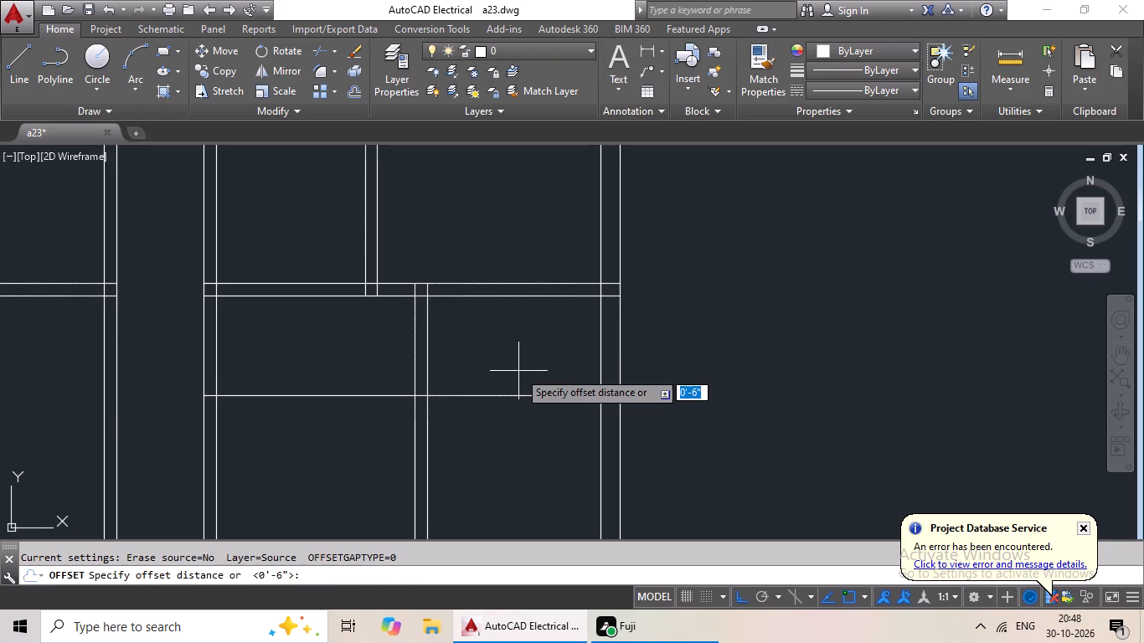
key("6")
key("shift+quotedbl")
key("Return")
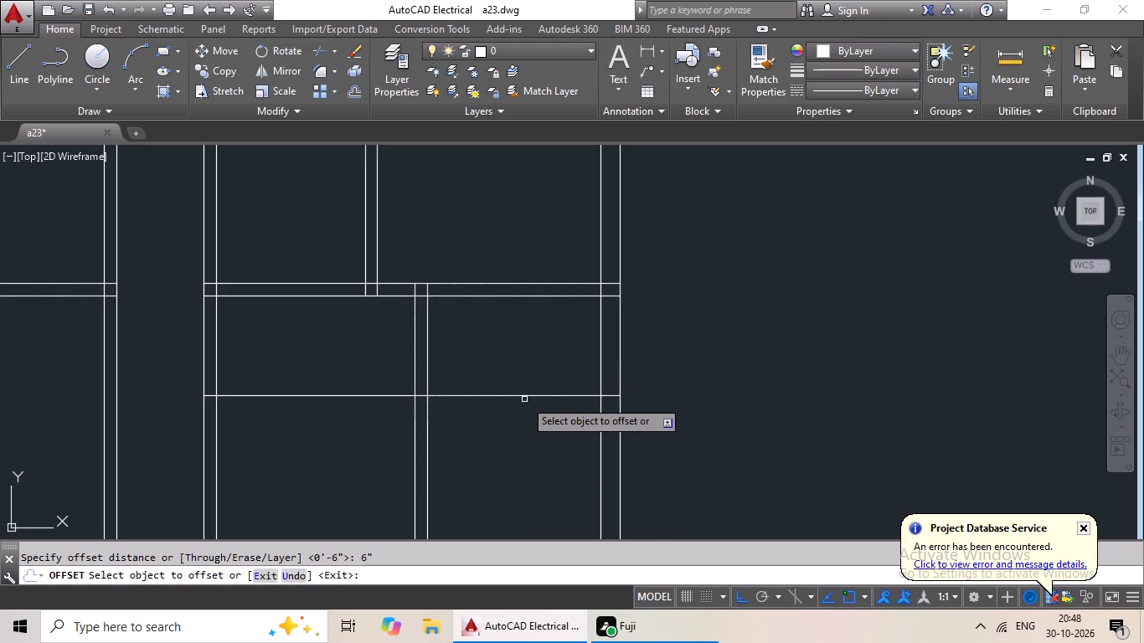
left_click_drag(526, 397, 521, 409)
left_click(486, 471)
key("Escape")
key("Escape")
key("Escape")
key("Escape")
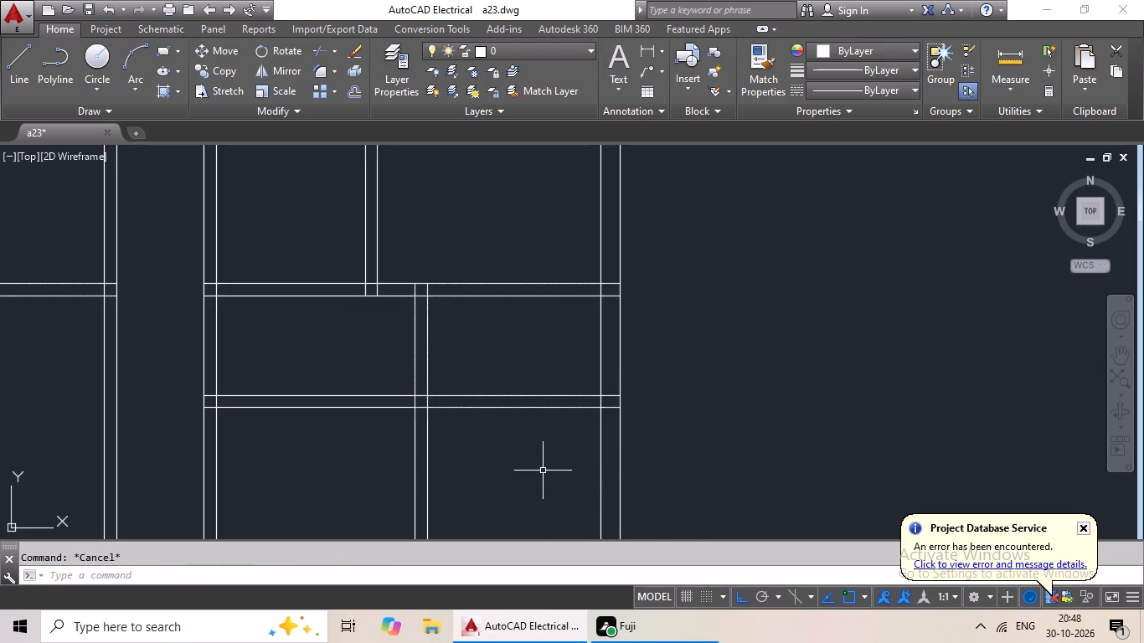
Trim the right wing's vertical partition below the new 6" partition, and the new partition between the passage wall and that vertical partition.
key("t")
key("r")
key("space")
key("space")
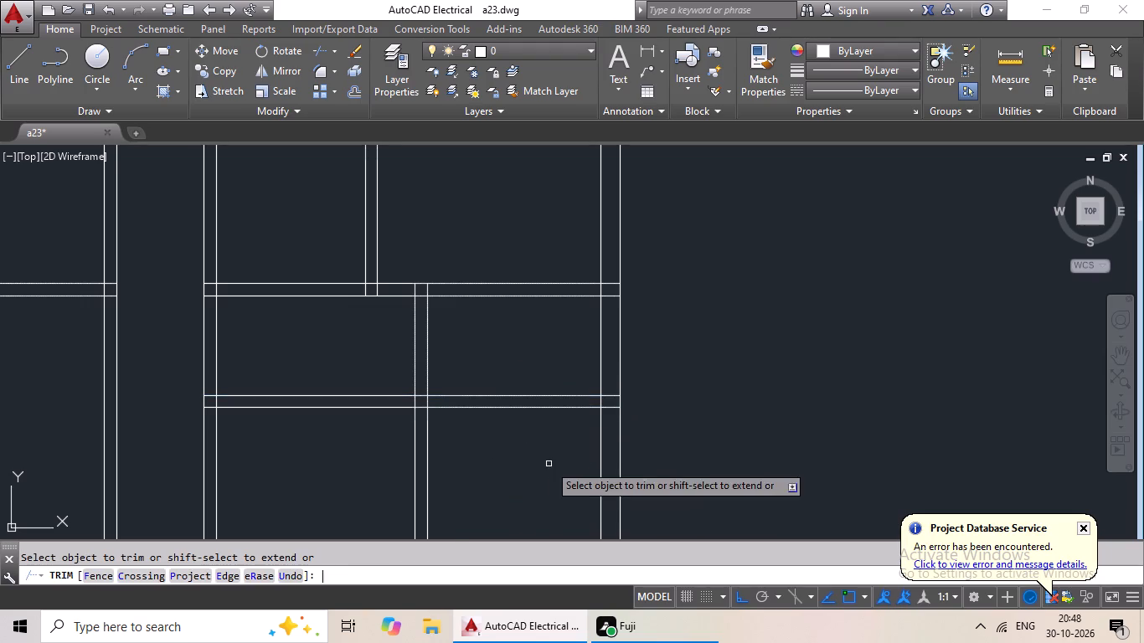
scroll(449, 445, "down", 1)
middle_click_drag(450, 443, 448, 321)
scroll(441, 331, "up", 2)
left_click_drag(474, 307, 334, 410)
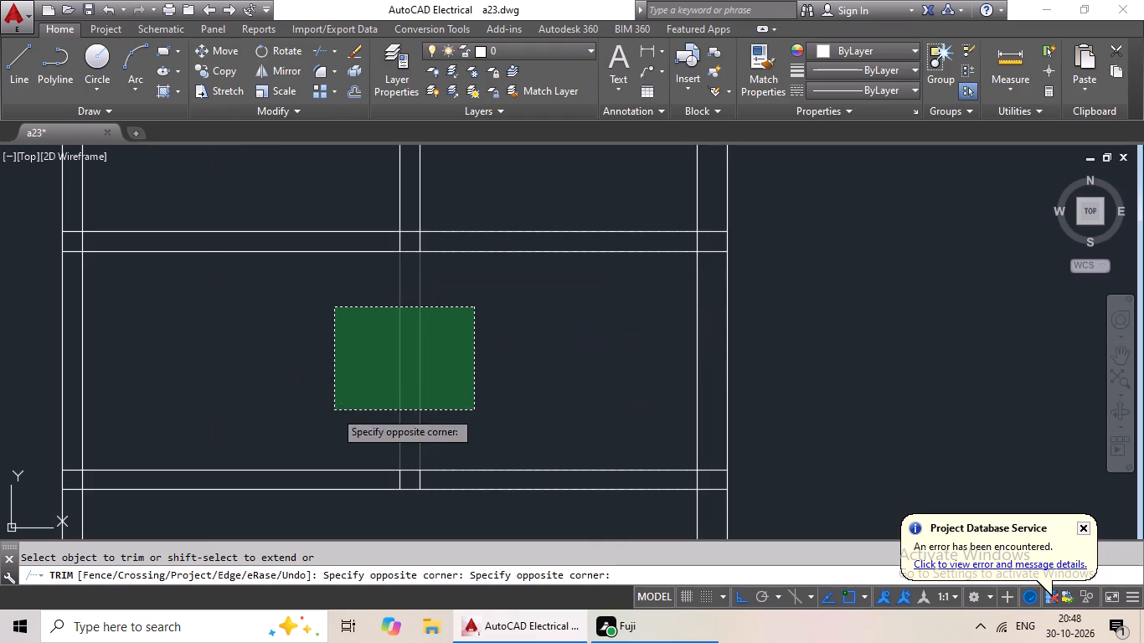
left_click(334, 410)
left_click_drag(301, 198, 238, 342)
left_click_drag(240, 333, 247, 331)
scroll(330, 316, "down", 2)
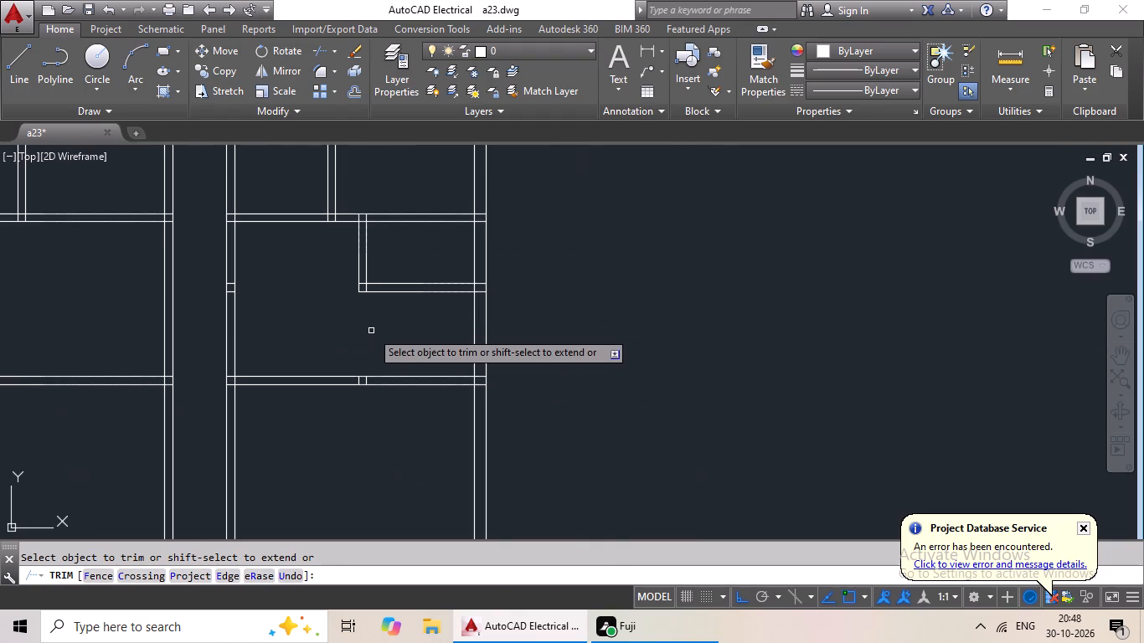
key("Escape")
Erase the vertical partition's two leftover stubs inside the next horizontal partition below in the right wing.
scroll(361, 382, "up", 6)
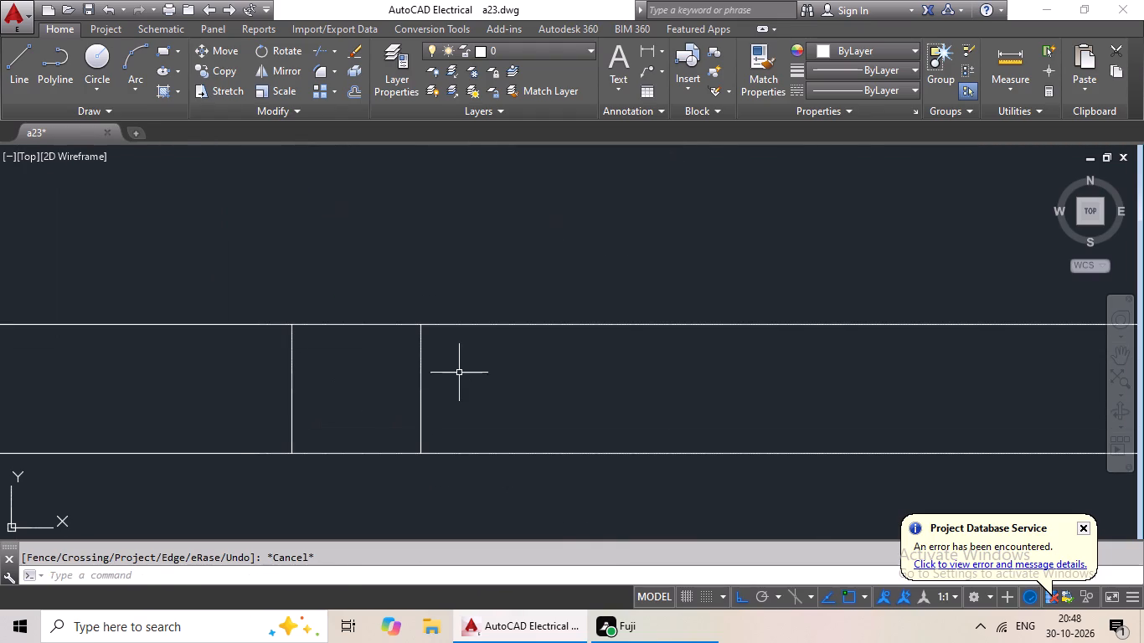
left_click_drag(459, 372, 235, 419)
left_click(235, 419)
key("Delete")
scroll(317, 400, "down", 5)
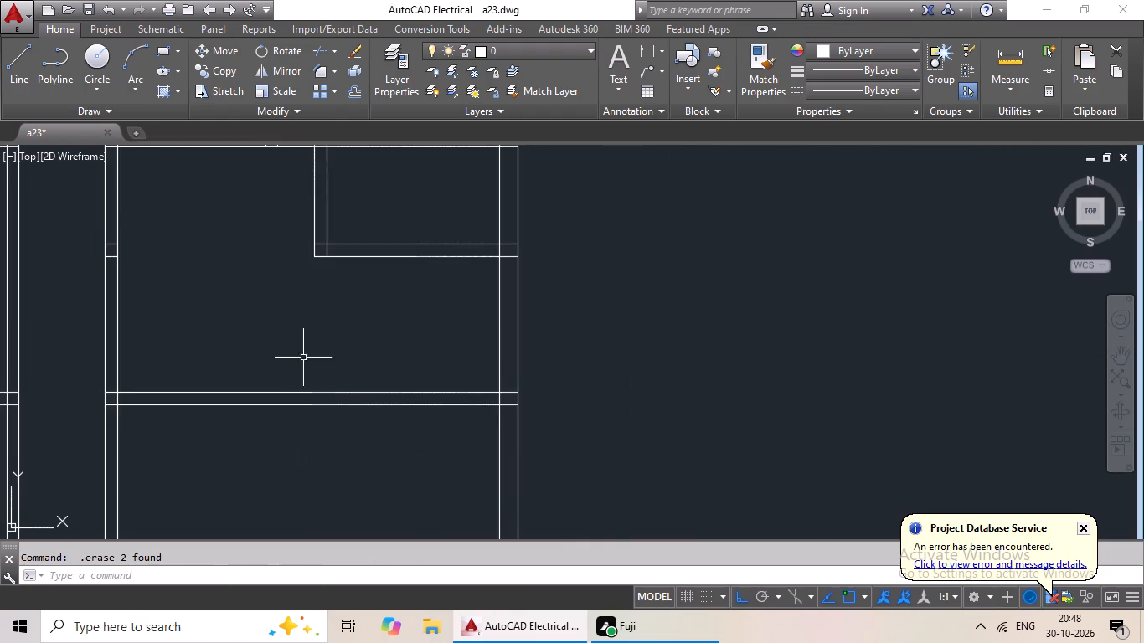
Erase the two leftover horizontal stubs of the trimmed partition inside the passage's right wall.
middle_click_drag(311, 353, 513, 382)
scroll(307, 274, "up", 5)
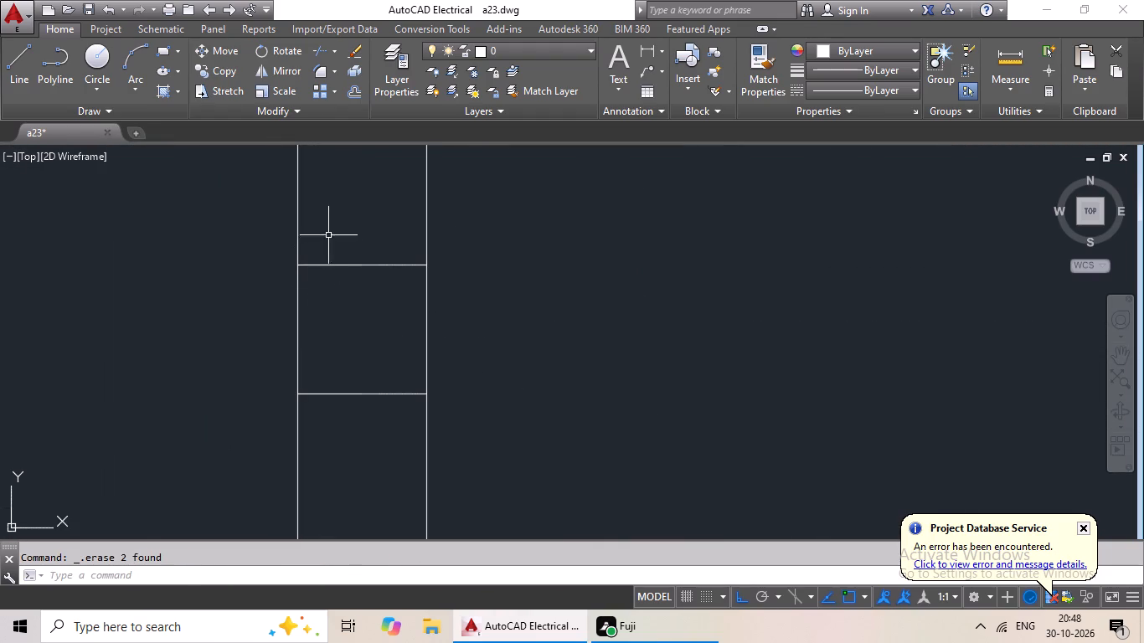
left_click_drag(329, 231, 323, 440)
key("Delete")
scroll(437, 399, "down", 3)
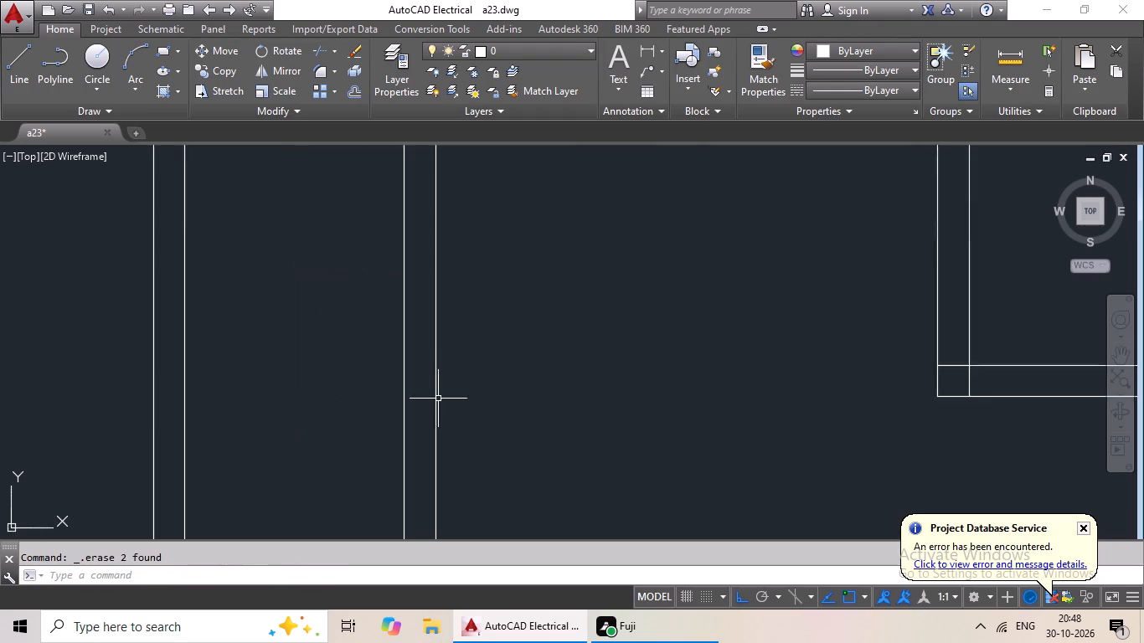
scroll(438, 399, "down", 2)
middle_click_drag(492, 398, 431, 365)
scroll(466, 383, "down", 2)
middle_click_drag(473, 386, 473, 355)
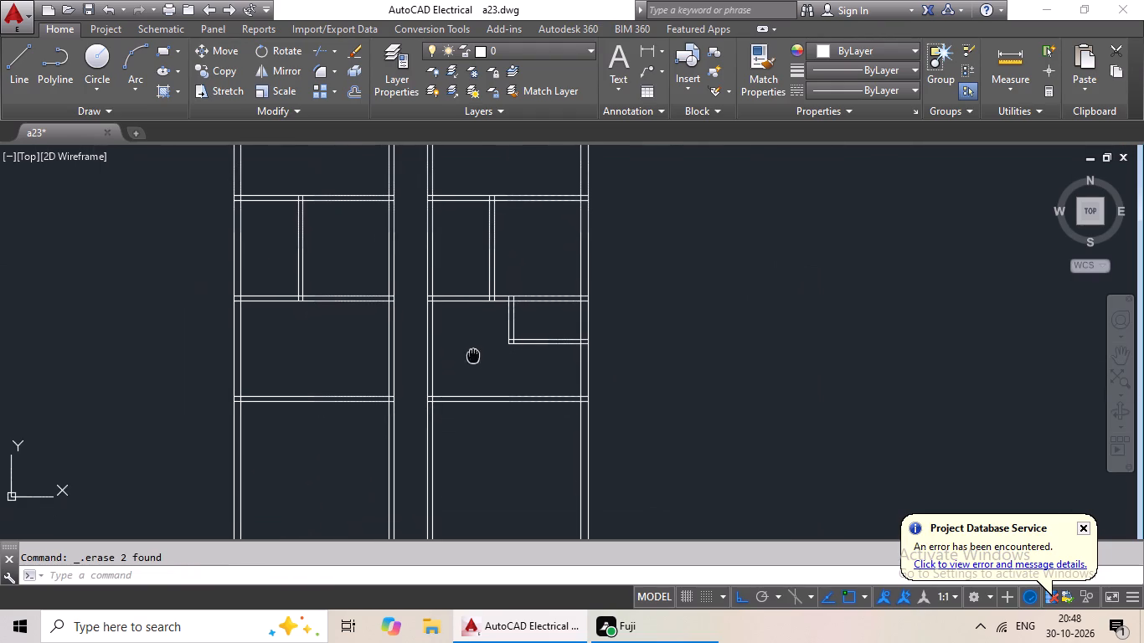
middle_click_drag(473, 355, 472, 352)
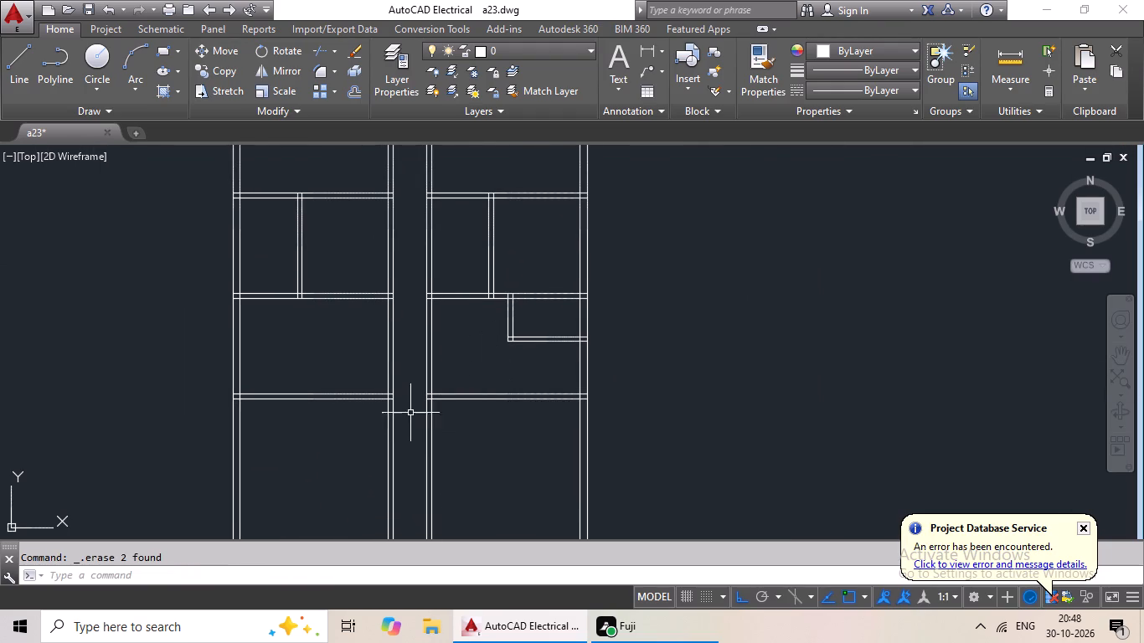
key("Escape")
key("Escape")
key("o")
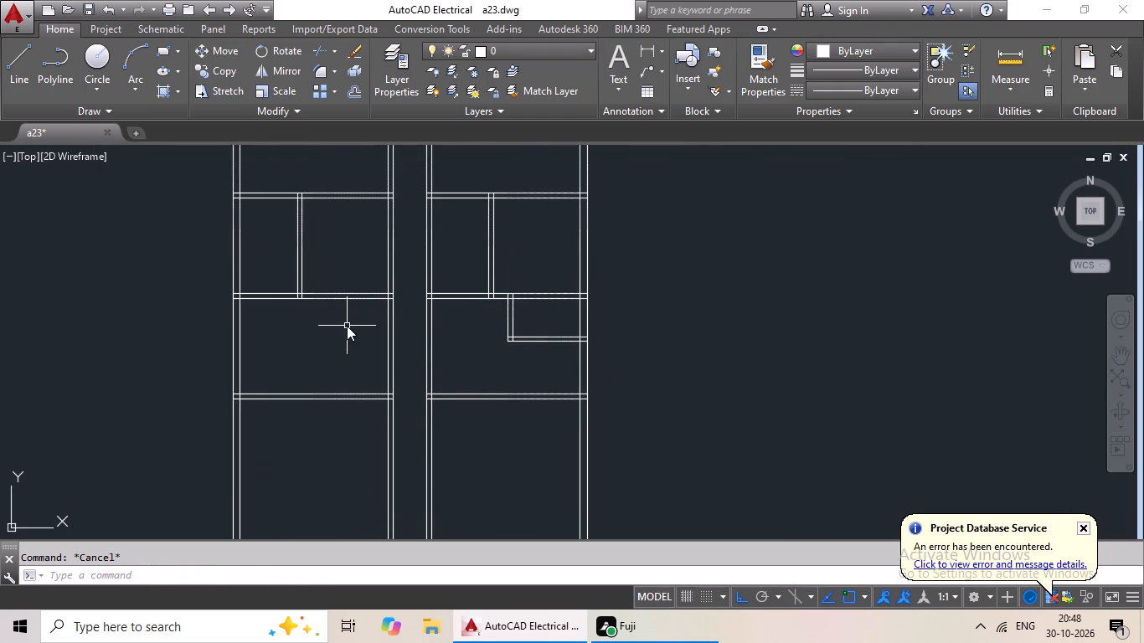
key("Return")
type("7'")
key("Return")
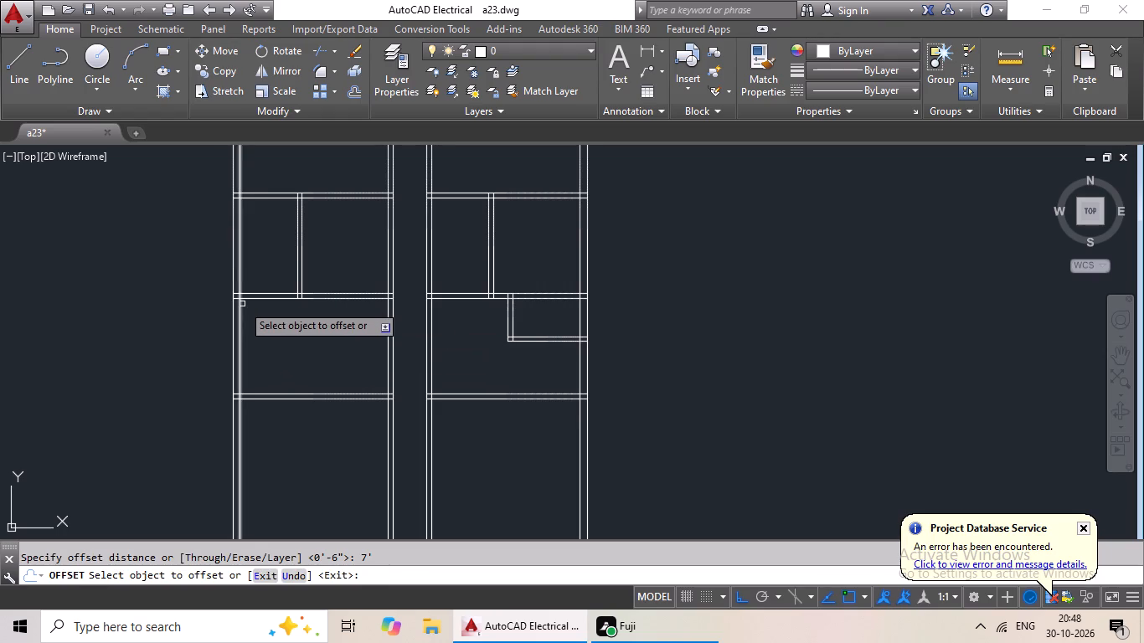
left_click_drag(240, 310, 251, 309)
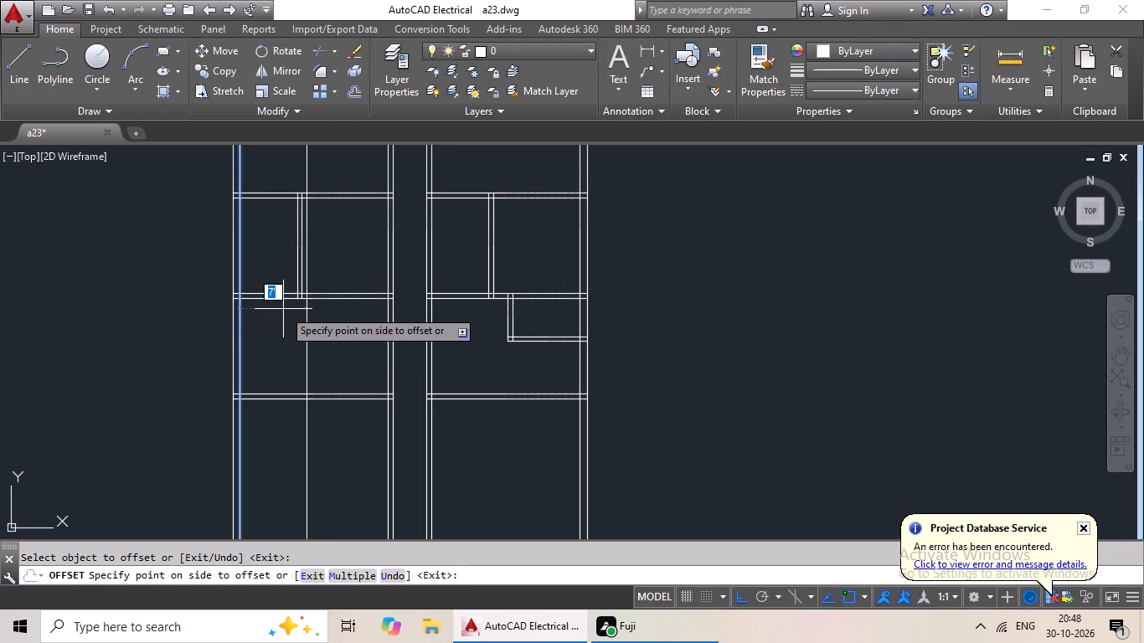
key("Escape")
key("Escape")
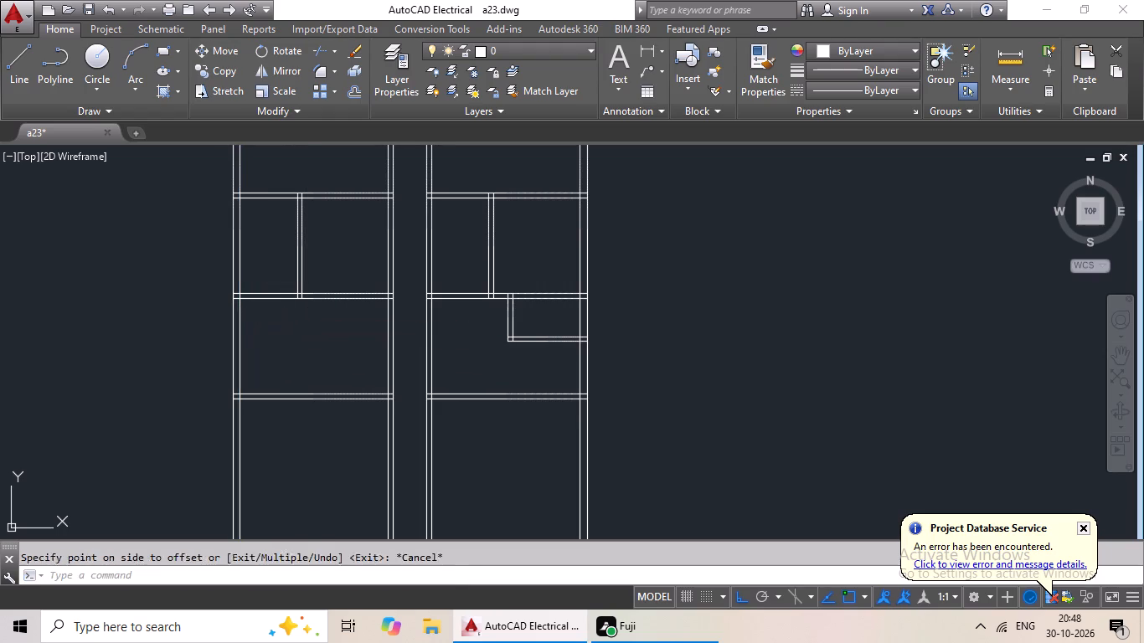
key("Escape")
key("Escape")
Offset the room-side line of the passage's left wall 7' into the left wing.
key("o")
key("Return")
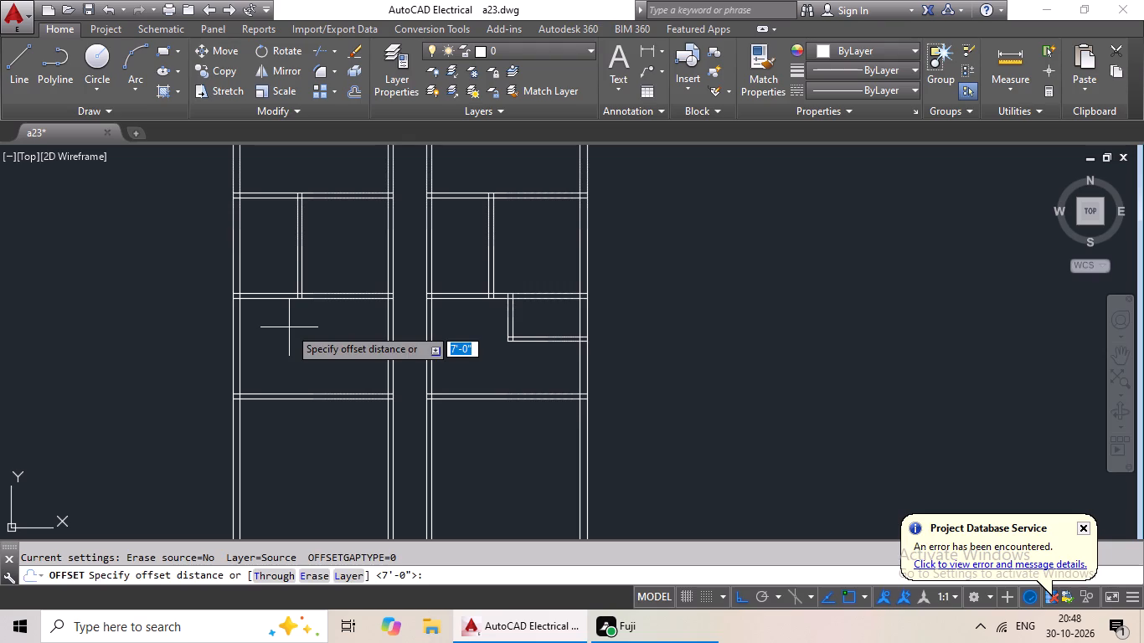
type("7'")
key("Return")
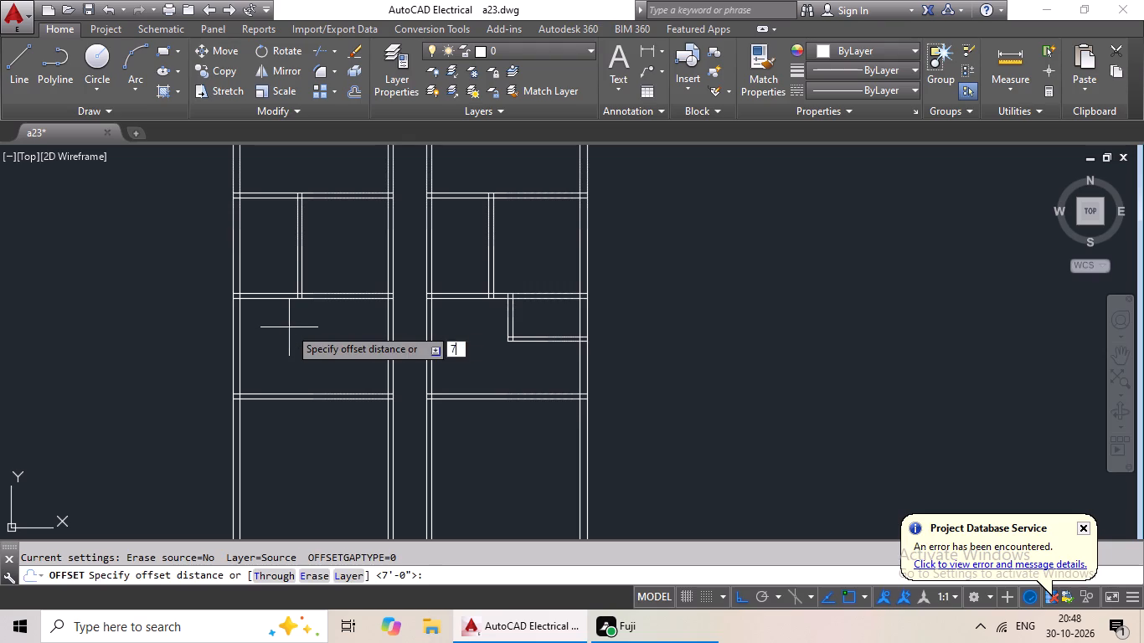
left_click(388, 342)
left_click(331, 347)
key("Escape")
key("Escape")
key("Escape")
key("Escape")
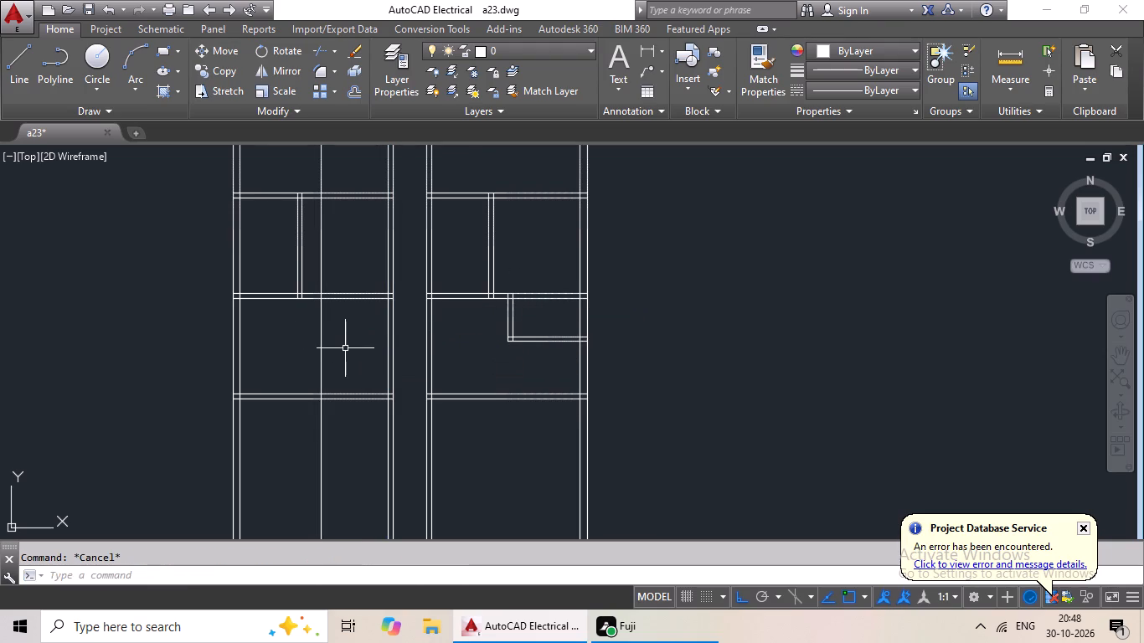
Offset the left wing's new vertical line 6" toward the outer wall to form a partition.
key("o")
key("Return")
key("6")
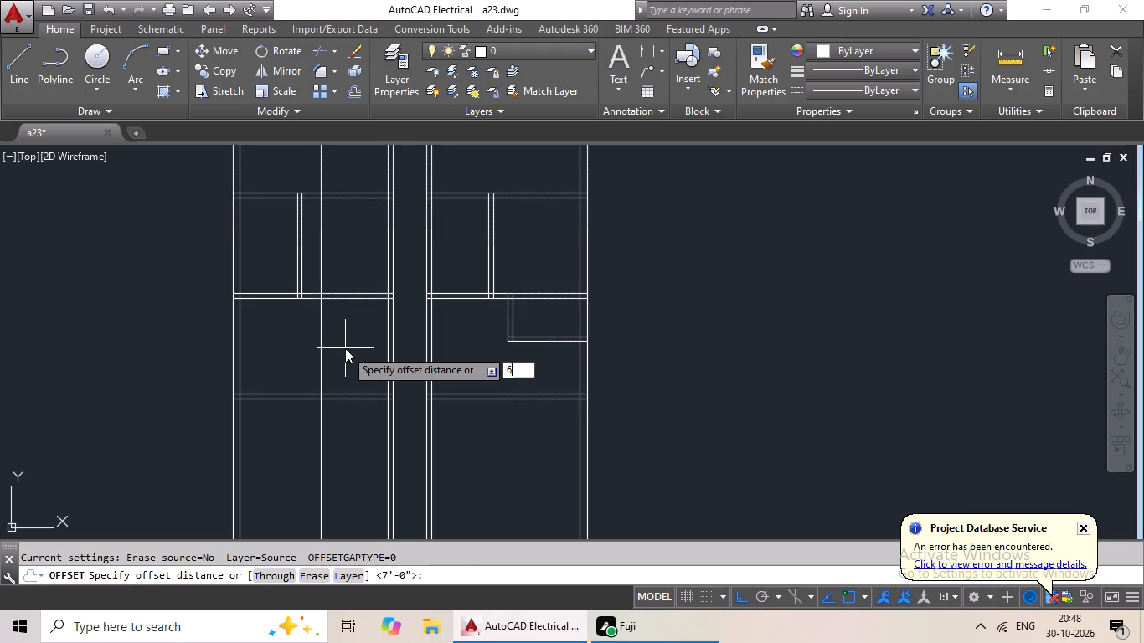
key("shift+quotedbl")
key("Return")
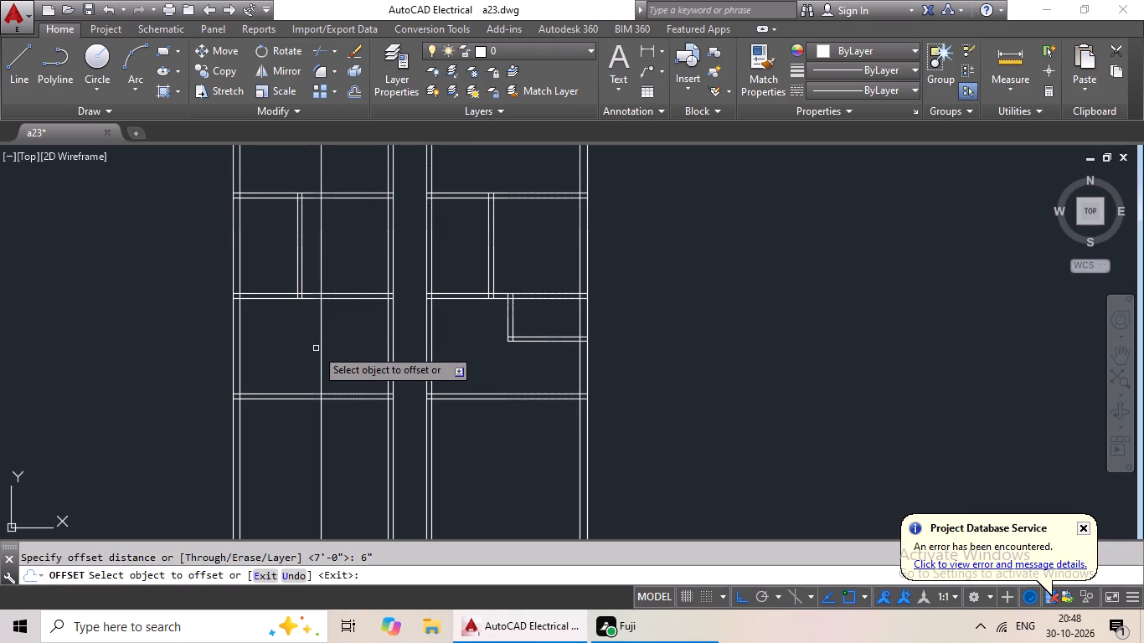
left_click(321, 340)
left_click(252, 342)
key("Escape")
key("Escape")
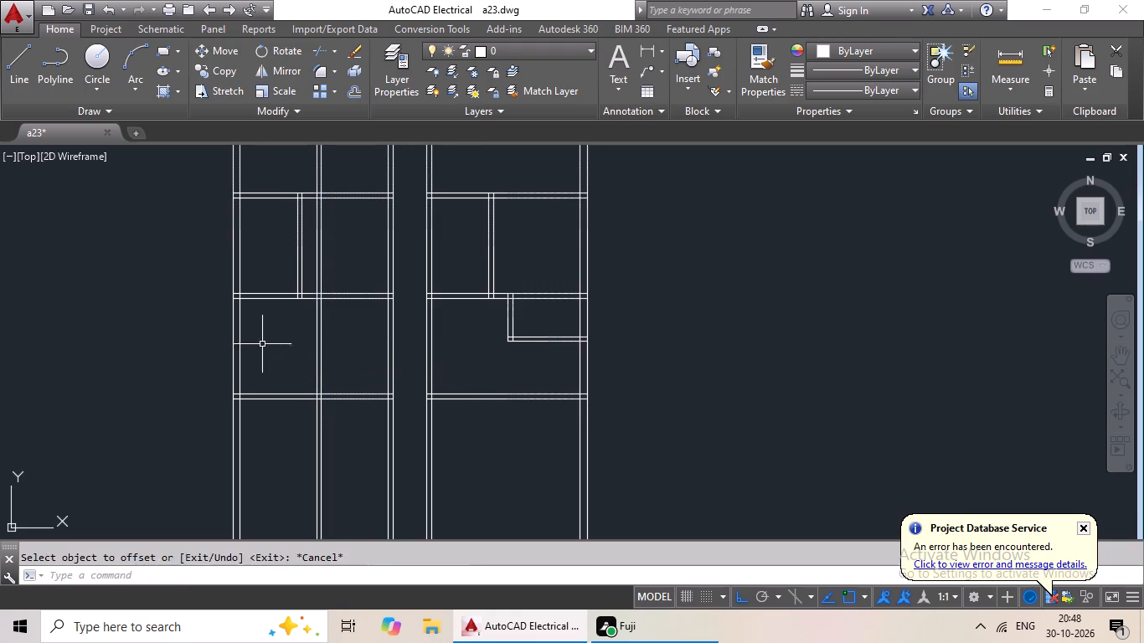
Trim the left wing's new vertical partition lines below the lowest horizontal partition.
scroll(342, 317, "down", 1)
middle_click_drag(346, 268, 299, 354)
middle_click(298, 356)
middle_click(298, 356)
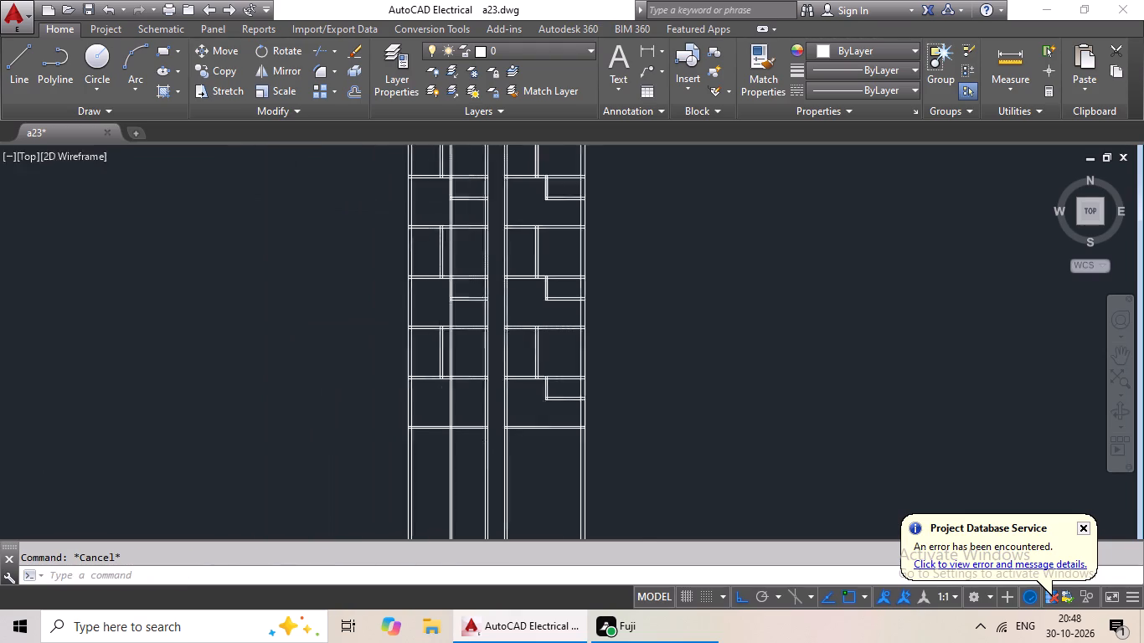
scroll(631, 286, "up", 3)
middle_click_drag(379, 352, 378, 347)
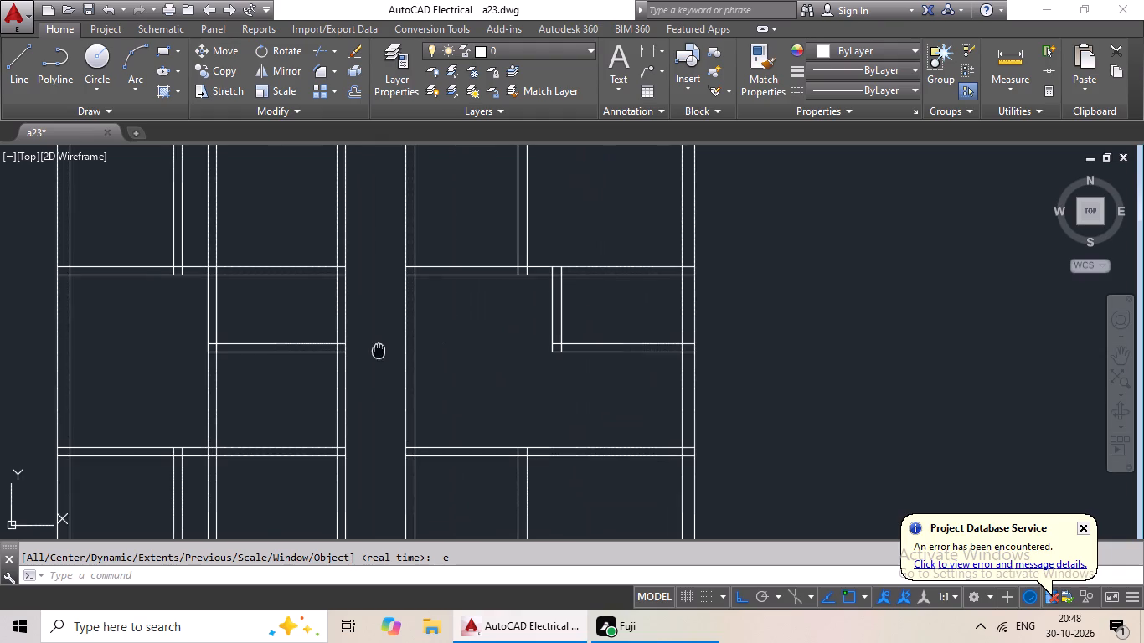
middle_click_drag(378, 347, 354, 264)
scroll(279, 370, "down", 2)
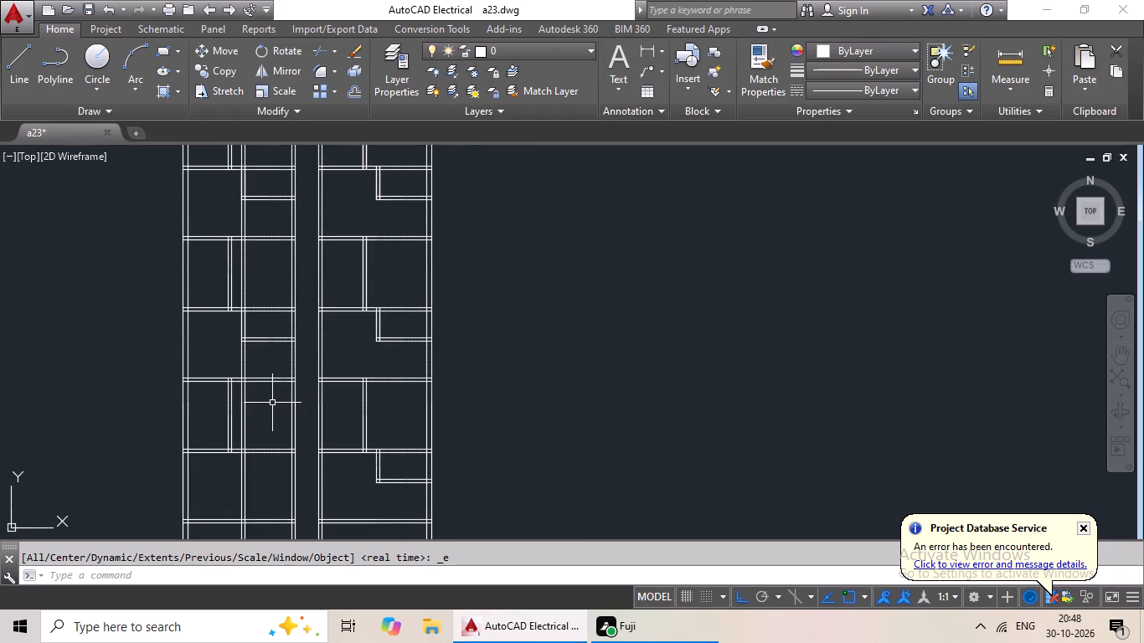
middle_click_drag(276, 397, 274, 305)
key("Escape")
key("Escape")
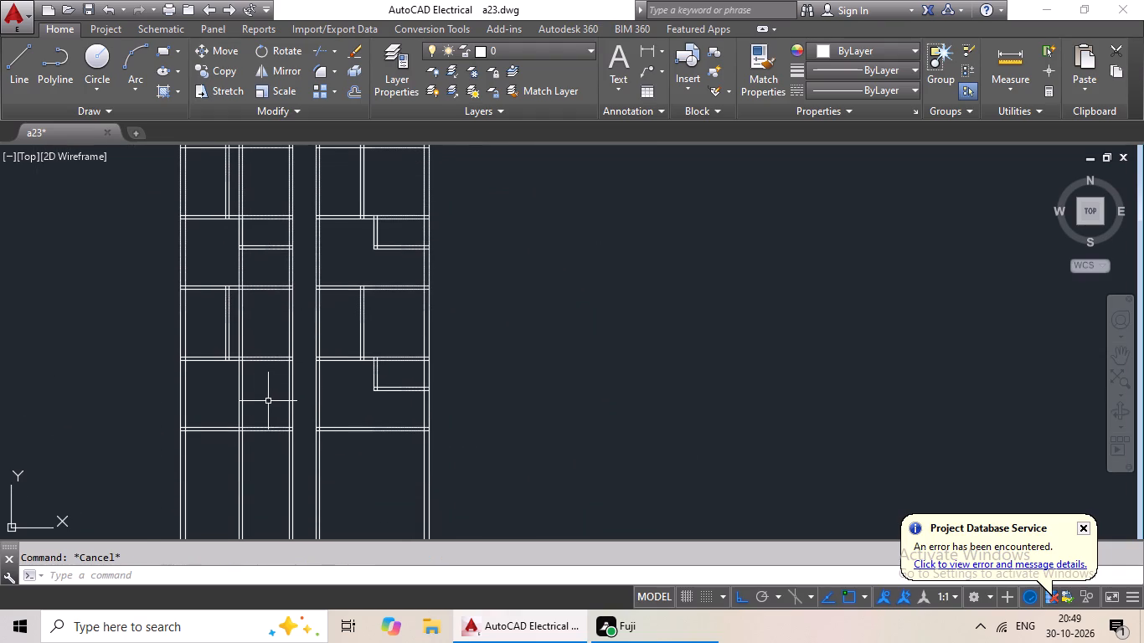
key("t")
key("r")
key("space")
key("space")
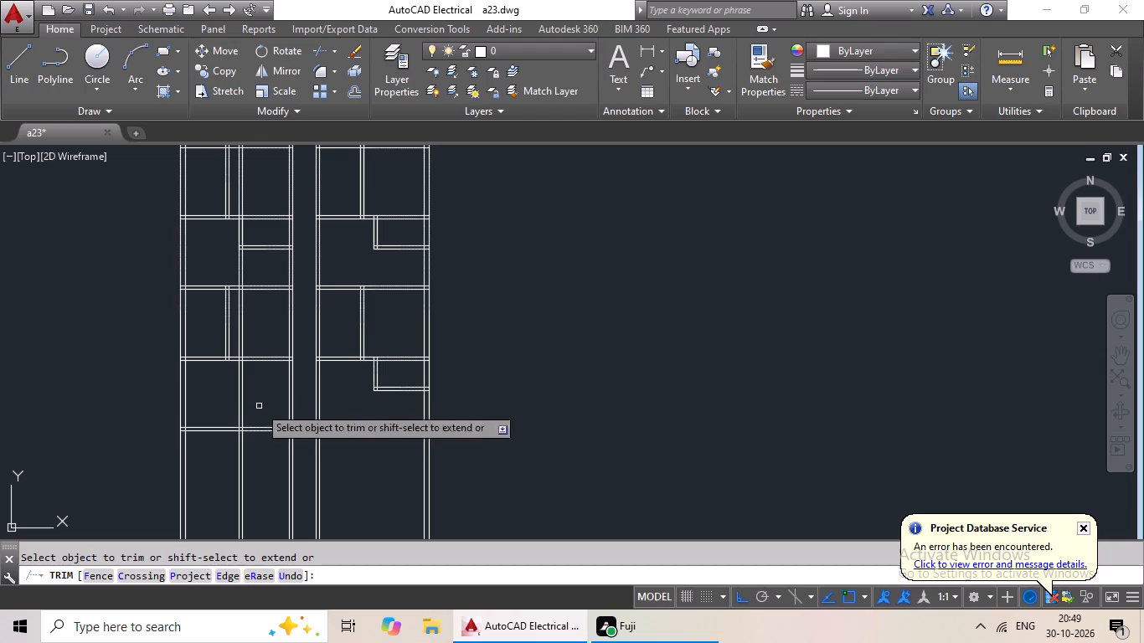
scroll(238, 472, "up", 2)
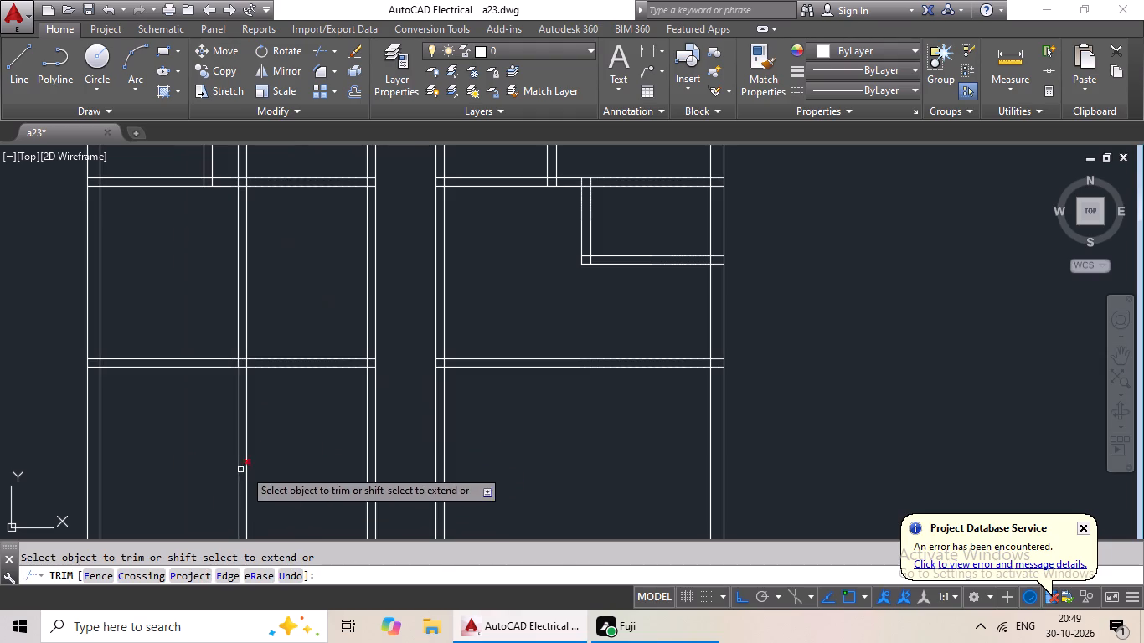
left_click_drag(284, 443, 211, 510)
left_click(211, 510)
scroll(230, 471, "down", 2)
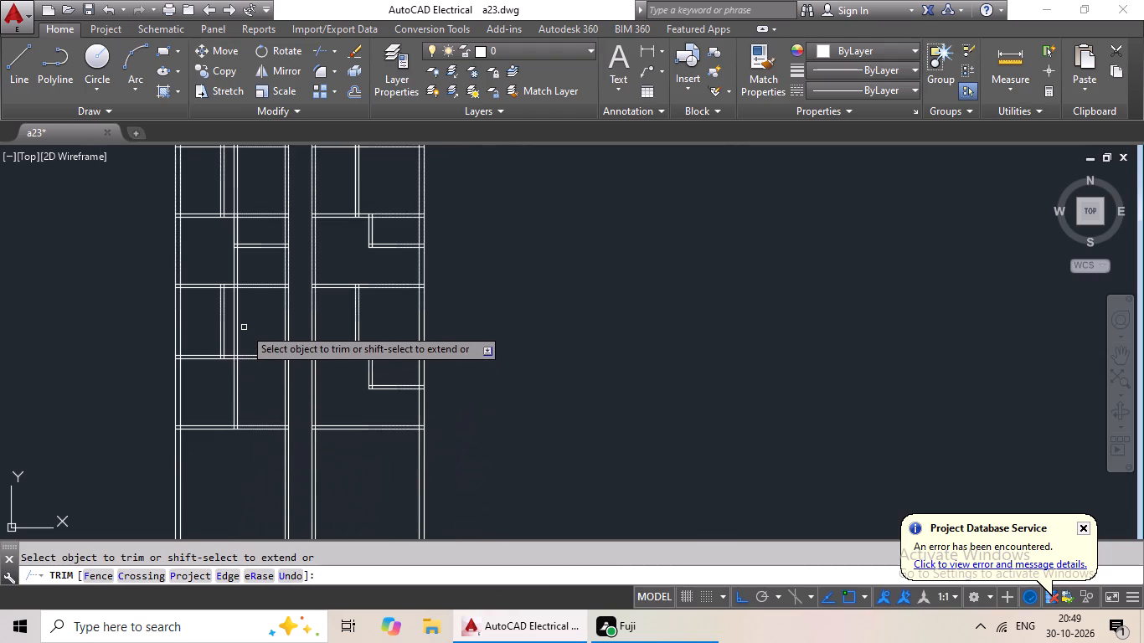
Trim the left wing's new vertical partition lines out of the middle rooms, keeping them beside the small room.
scroll(244, 327, "up", 2)
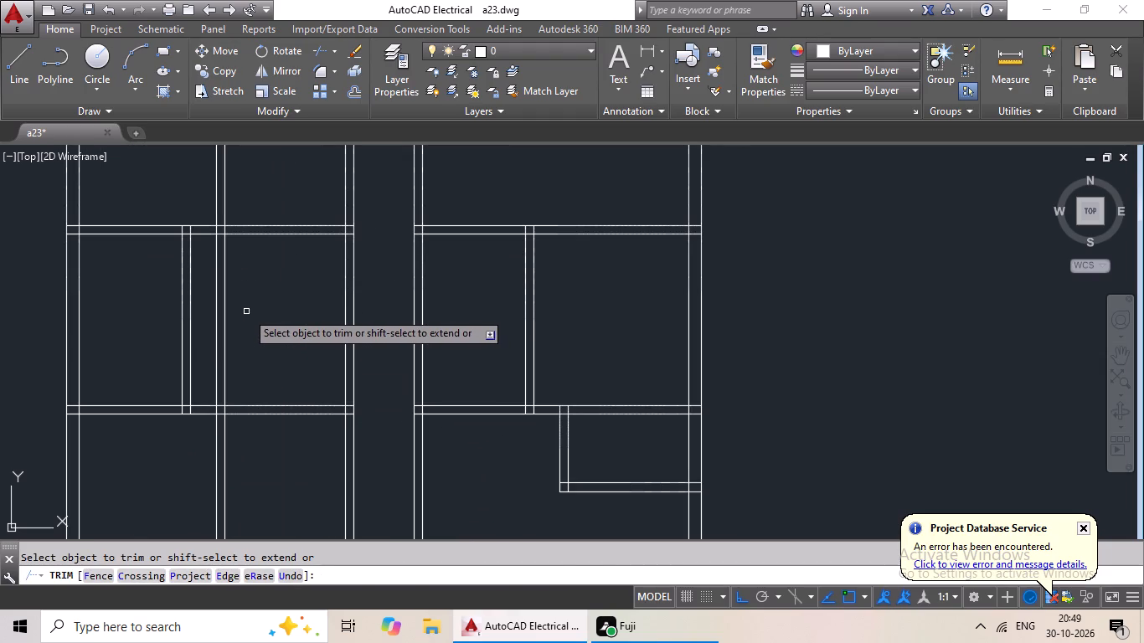
left_click_drag(246, 311, 206, 363)
middle_click_drag(249, 328, 237, 476)
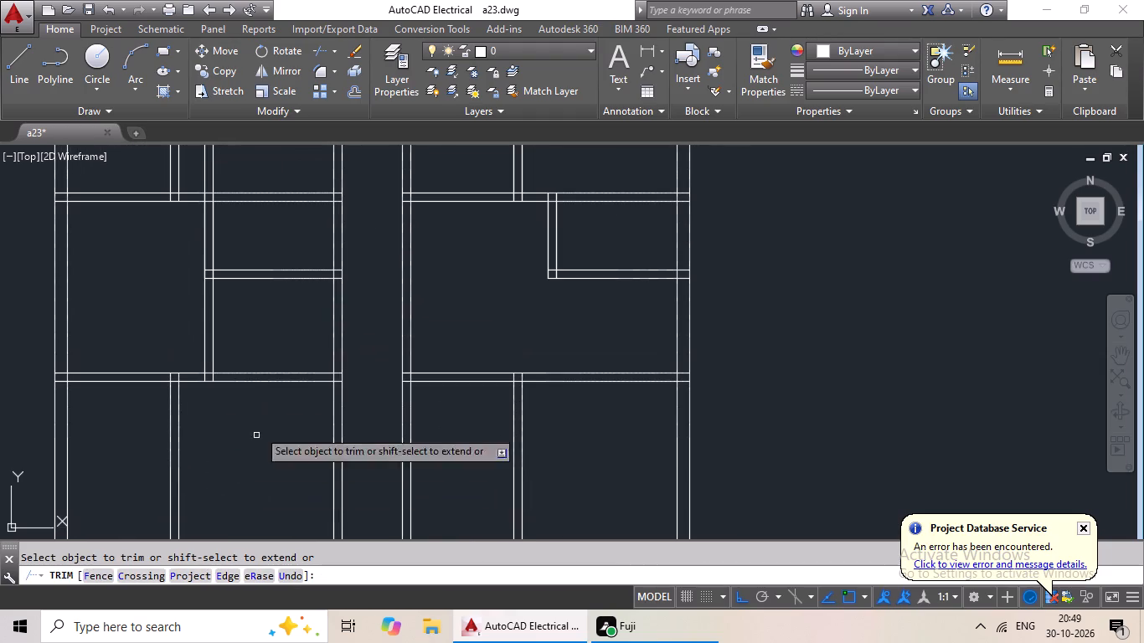
left_click_drag(238, 316, 186, 333)
left_click(186, 333)
middle_click_drag(235, 321, 264, 428)
scroll(310, 268, "down", 1)
left_click_drag(288, 234, 261, 270)
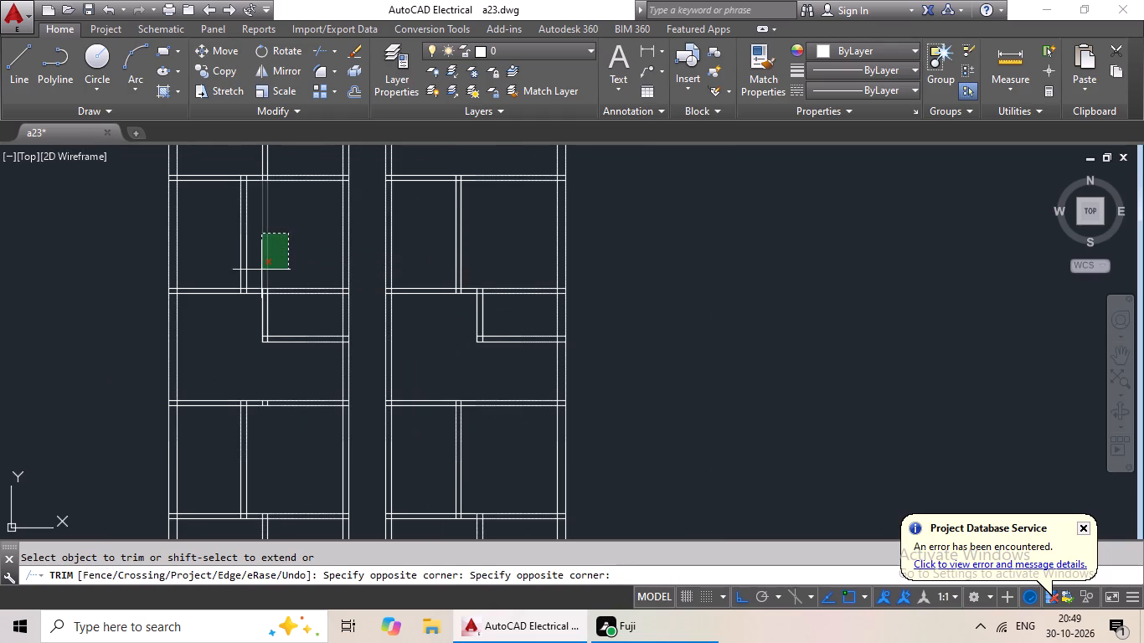
left_click_drag(261, 270, 257, 277)
Trim the left wing's new vertical partition lines below the uppermost small room and through the top room.
middle_click_drag(292, 246, 271, 373)
scroll(260, 270, "up", 1)
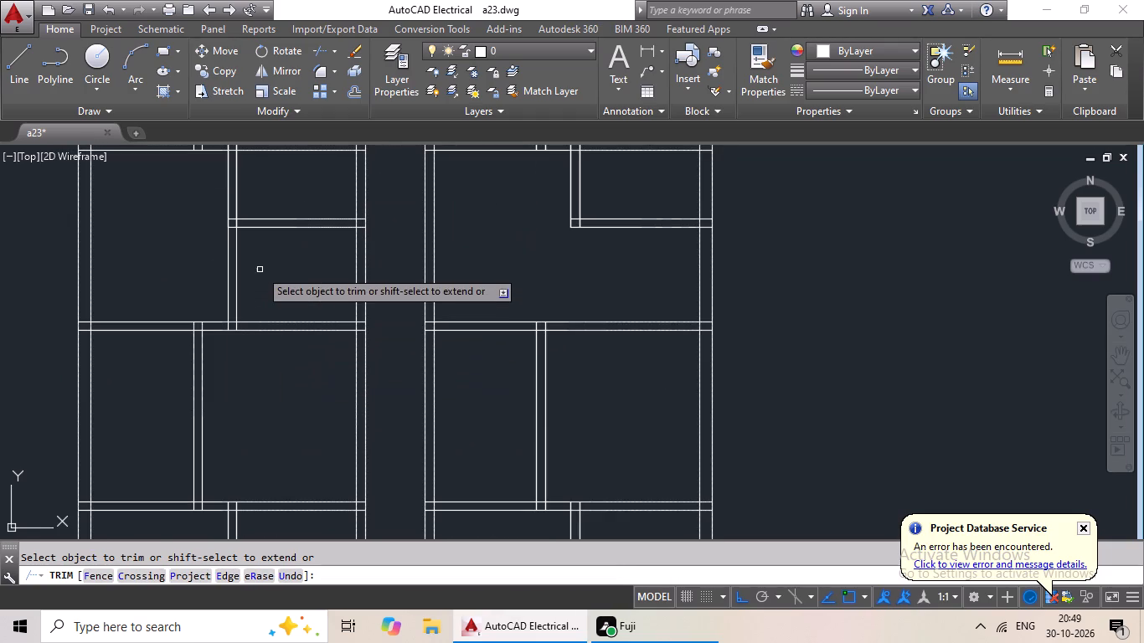
scroll(265, 266, "down", 1)
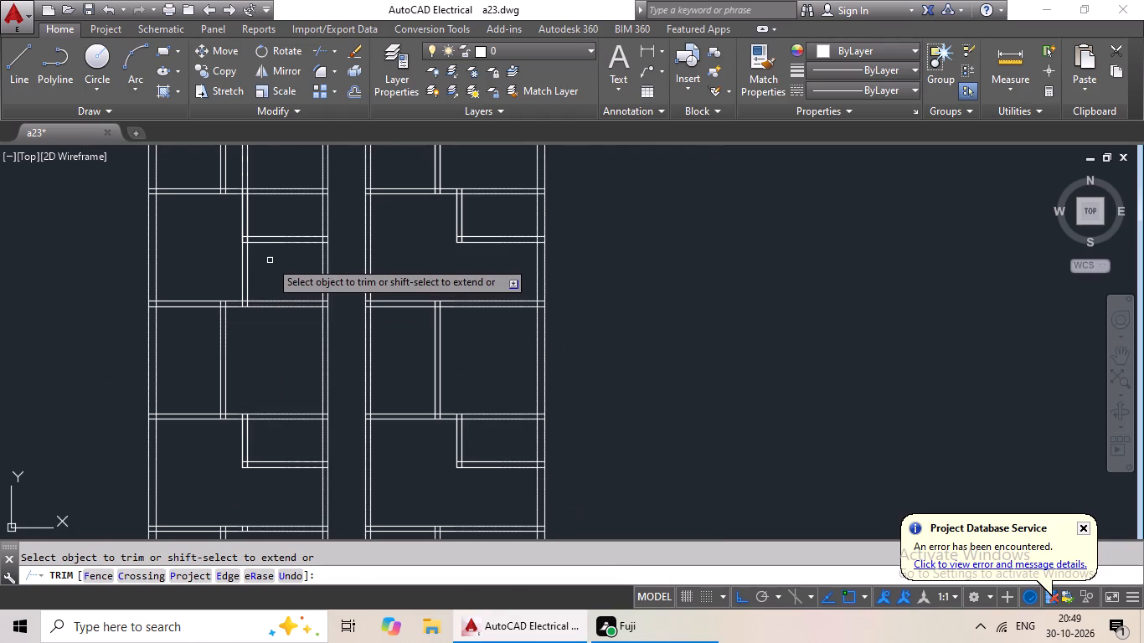
left_click_drag(276, 264, 217, 273)
middle_click_drag(239, 273, 231, 420)
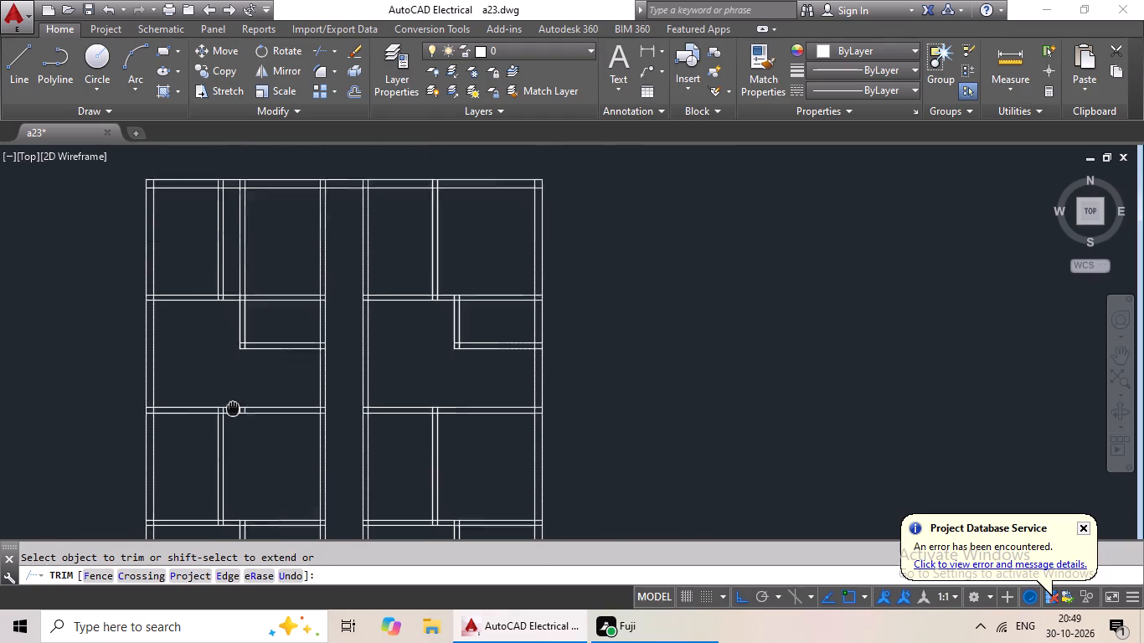
middle_click_drag(231, 420, 231, 423)
scroll(238, 286, "up", 2)
left_click_drag(280, 278, 211, 309)
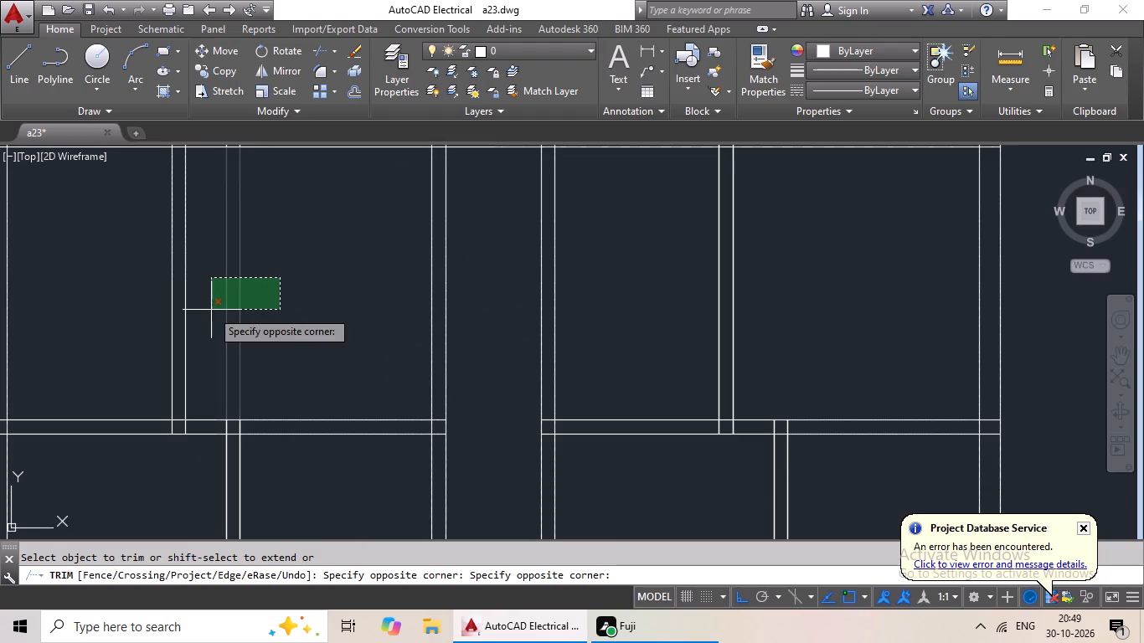
left_click(211, 310)
scroll(292, 291, "down", 3)
middle_click_drag(291, 373, 291, 305)
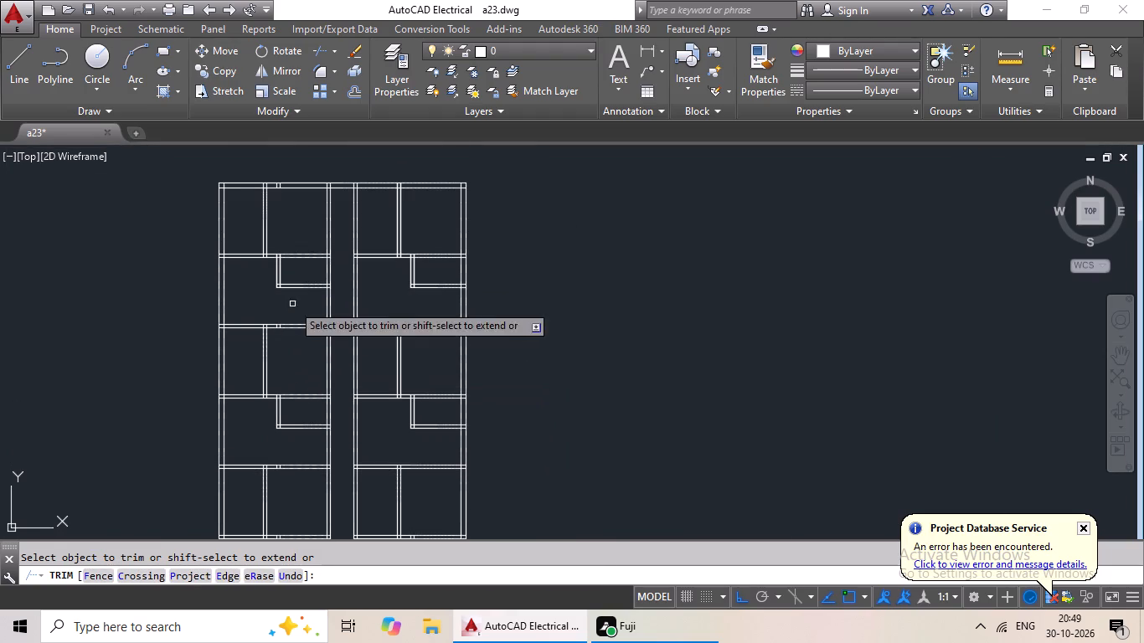
key("Escape")
key("Escape")
Erase the two leftover vertical stubs inside the left wing's second horizontal partition from the top.
scroll(282, 319, "up", 5)
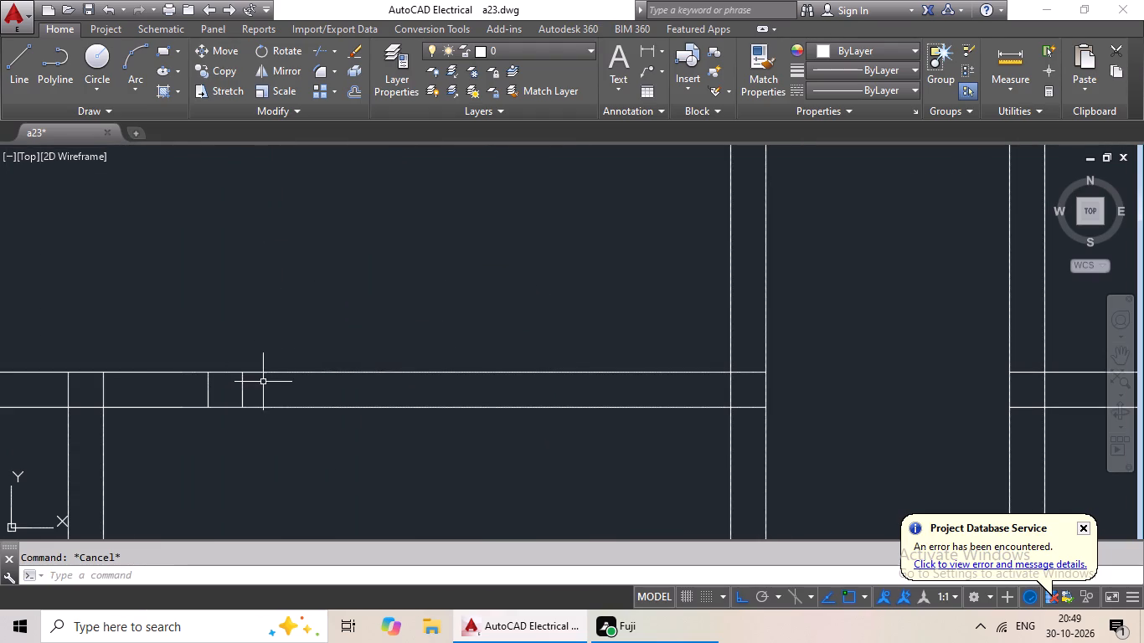
middle_click_drag(236, 388, 317, 332)
scroll(315, 335, "up", 3)
left_click_drag(425, 306, 53, 379)
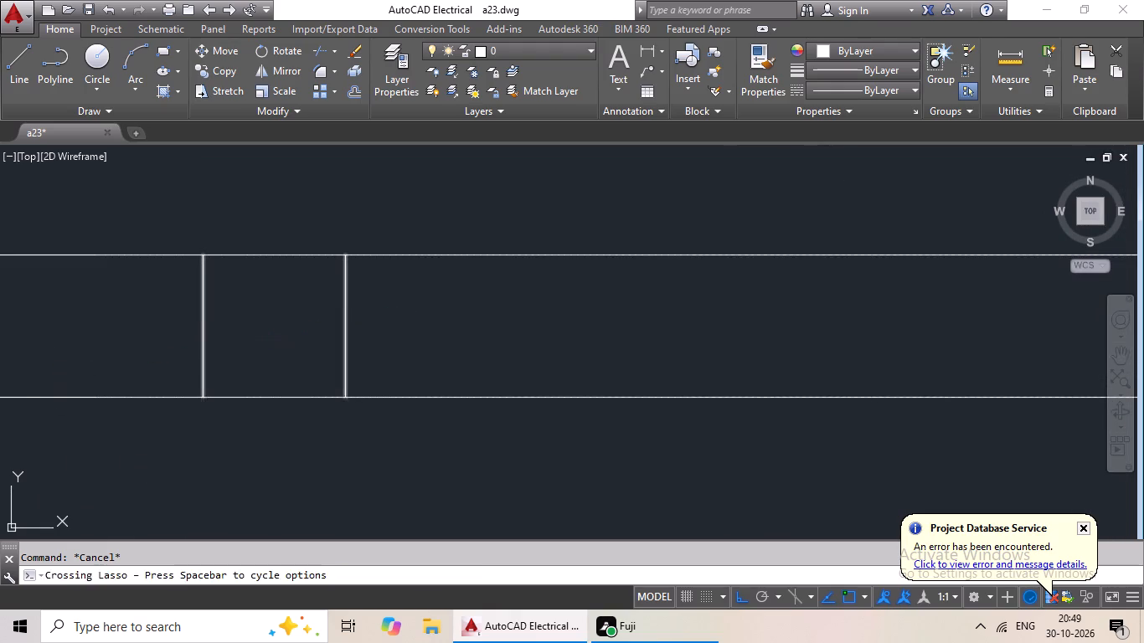
key("Delete")
Erase the two leftover vertical stubs inside the top outer wall of the left wing.
scroll(178, 368, "down", 8)
middle_click_drag(232, 321, 214, 416)
scroll(204, 306, "up", 7)
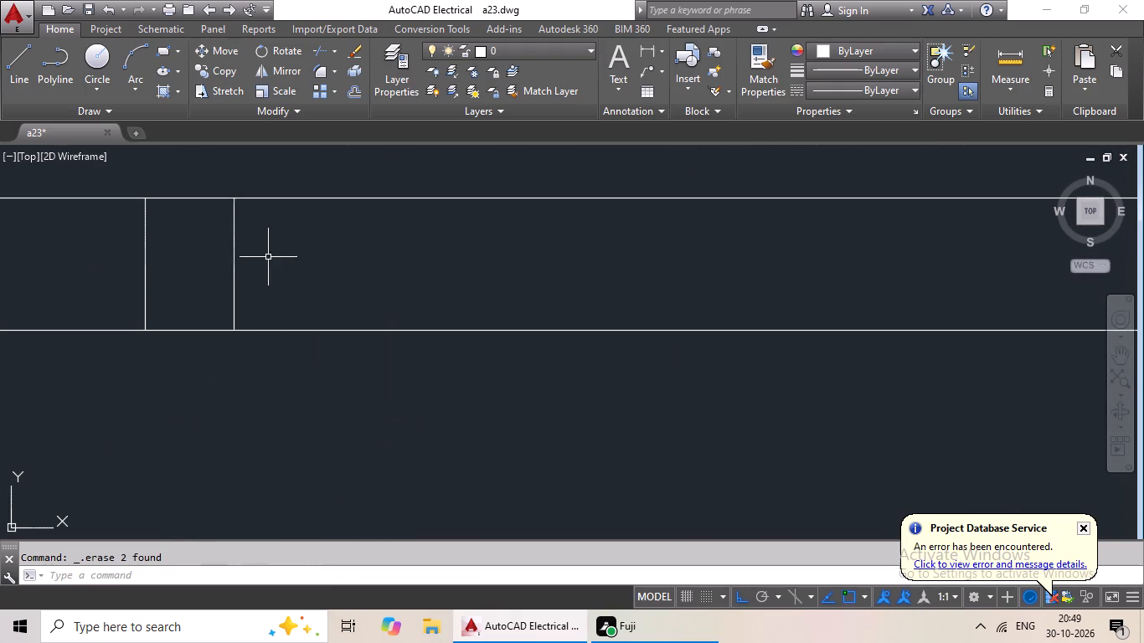
left_click_drag(285, 246, 90, 289)
key("Delete")
Erase the two leftover vertical stubs inside the left wing's fourth horizontal partition from the top.
scroll(171, 267, "down", 5)
middle_click_drag(212, 333, 230, 239)
scroll(235, 242, "down", 2)
middle_click_drag(230, 321, 230, 315)
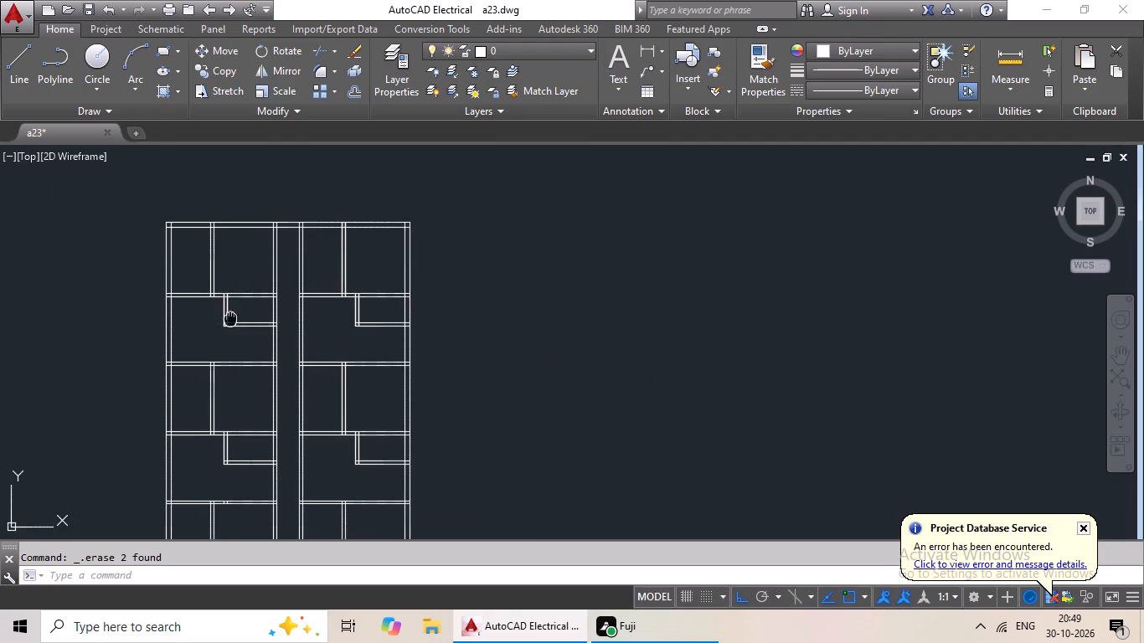
middle_click_drag(230, 315, 230, 243)
middle_click_drag(255, 436, 237, 316)
scroll(204, 306, "up", 3)
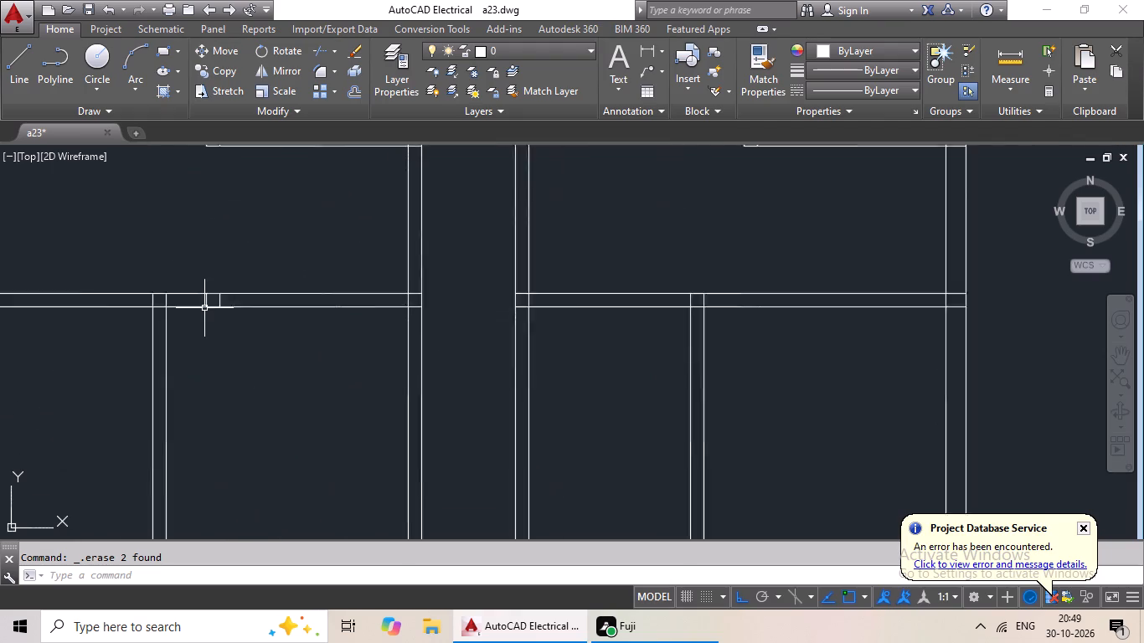
scroll(204, 308, "up", 4)
middle_click_drag(229, 285, 403, 371)
left_click_drag(529, 332, 388, 377)
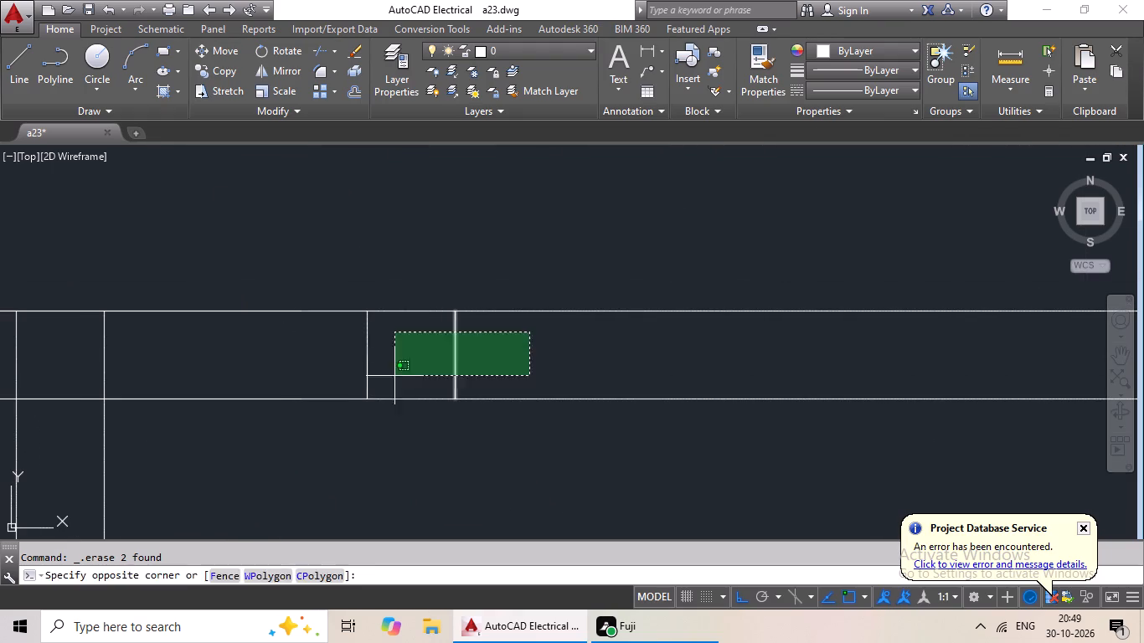
left_click_drag(388, 377, 336, 388)
key("Delete")
Offset the lower line of the left wing's second-lowest horizontal partition 4' downward.
scroll(428, 363, "down", 5)
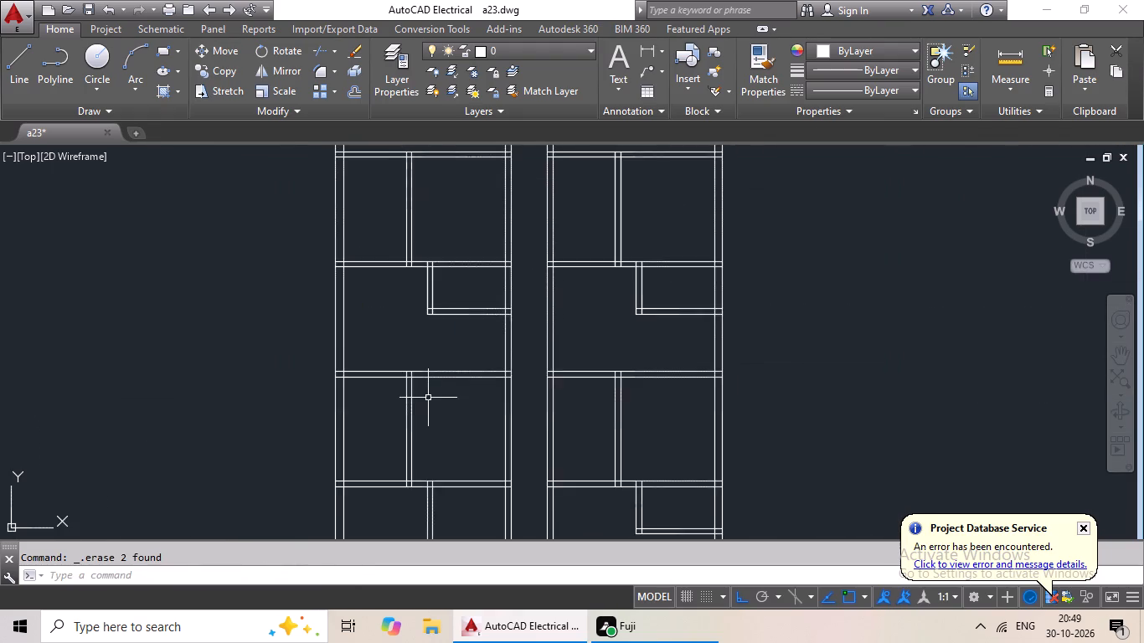
scroll(428, 398, "down", 1)
middle_click_drag(428, 394, 440, 285)
middle_click_drag(483, 423, 479, 371)
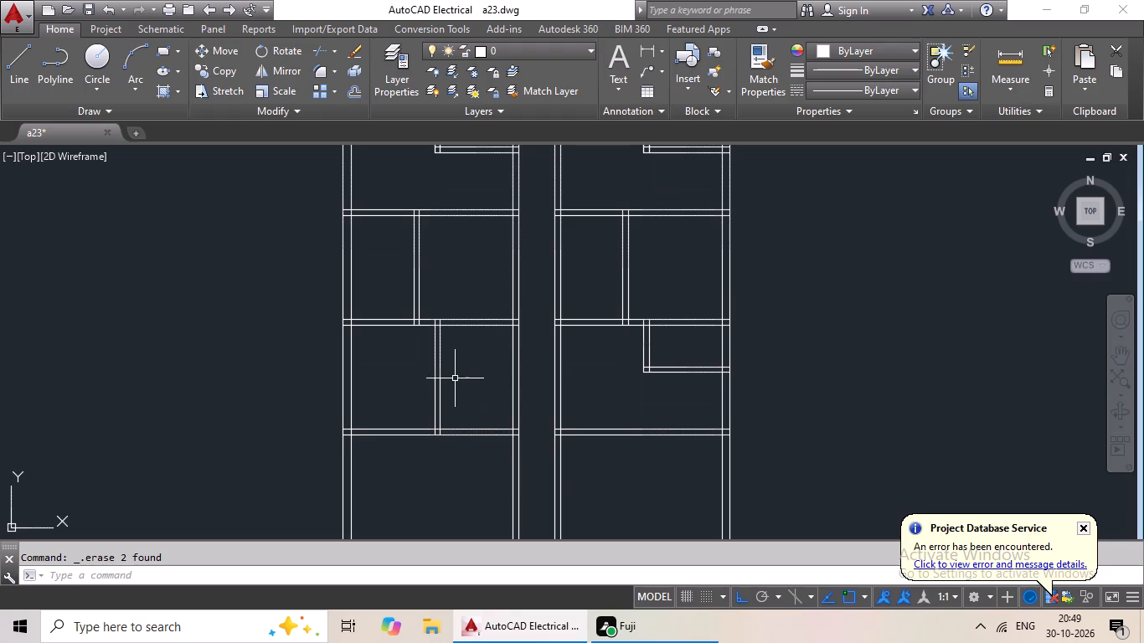
key("Escape")
key("Escape")
key("o")
key("Return")
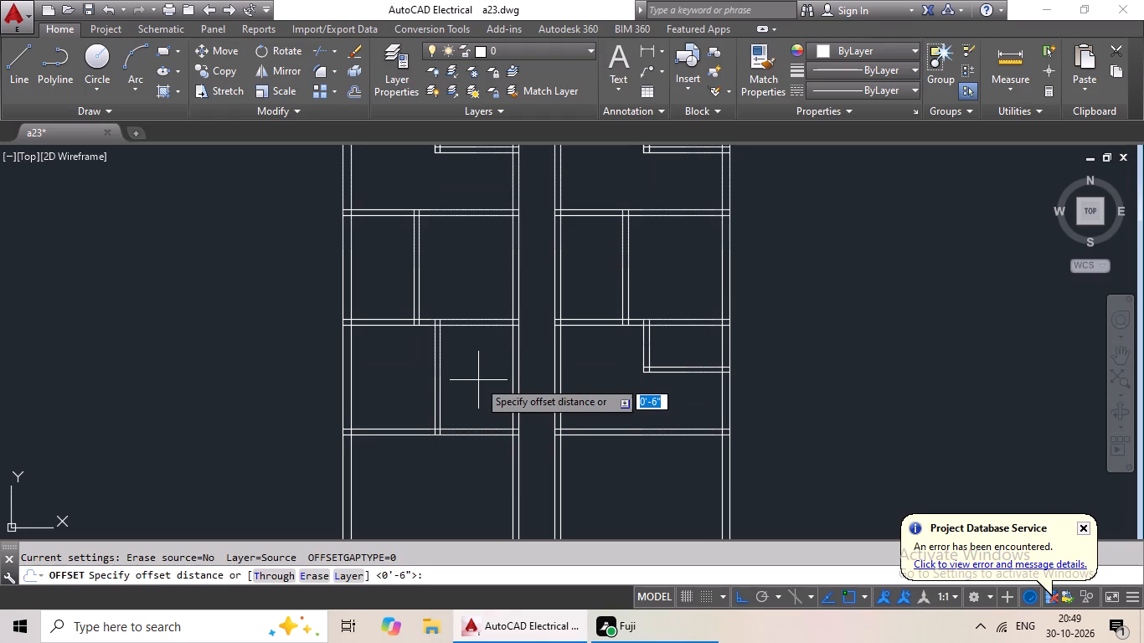
type("4'")
key("Return")
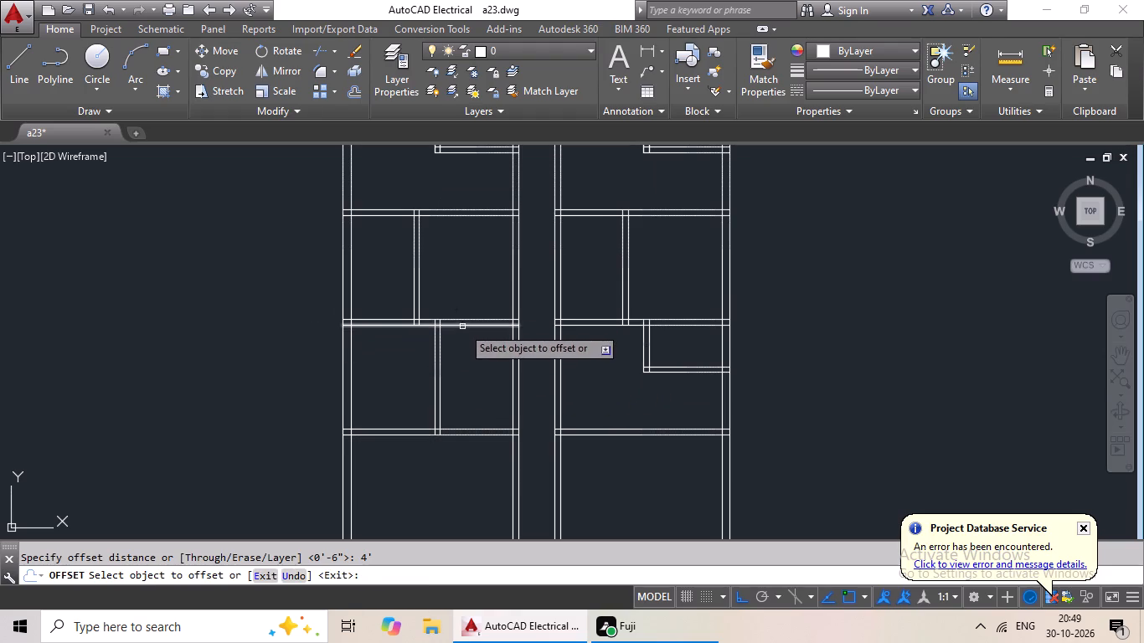
left_click(464, 324)
left_click(459, 382)
key("Escape")
key("Escape")
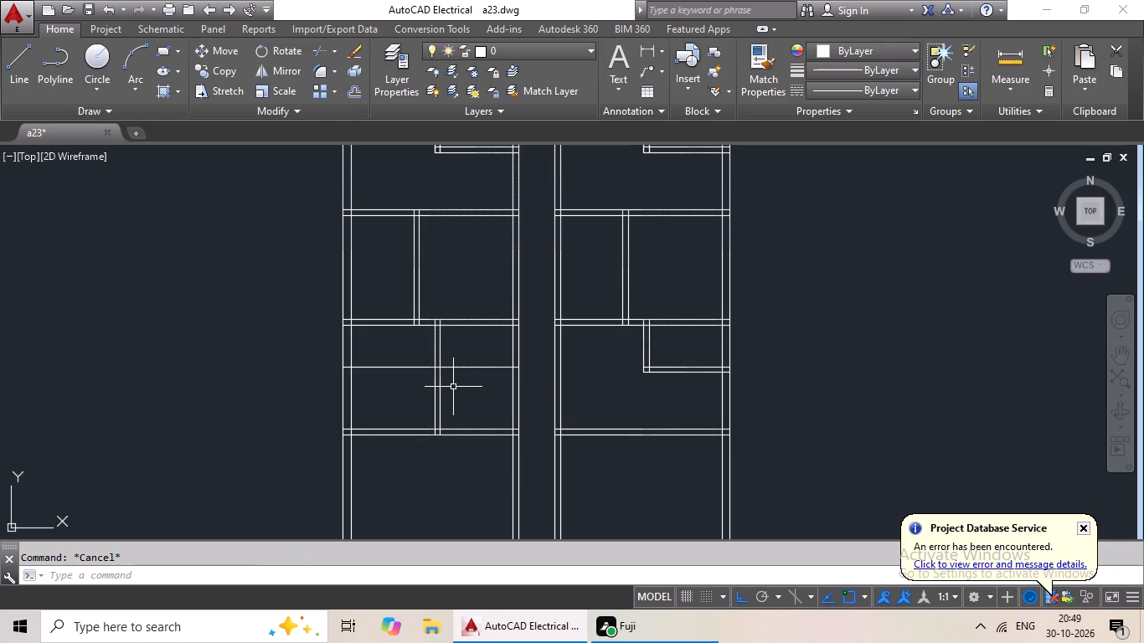
Offset the left wing's new horizontal line 6" downward to form a partition.
key("o")
key("Return")
key("6")
key("shift+quotedbl")
key("Return")
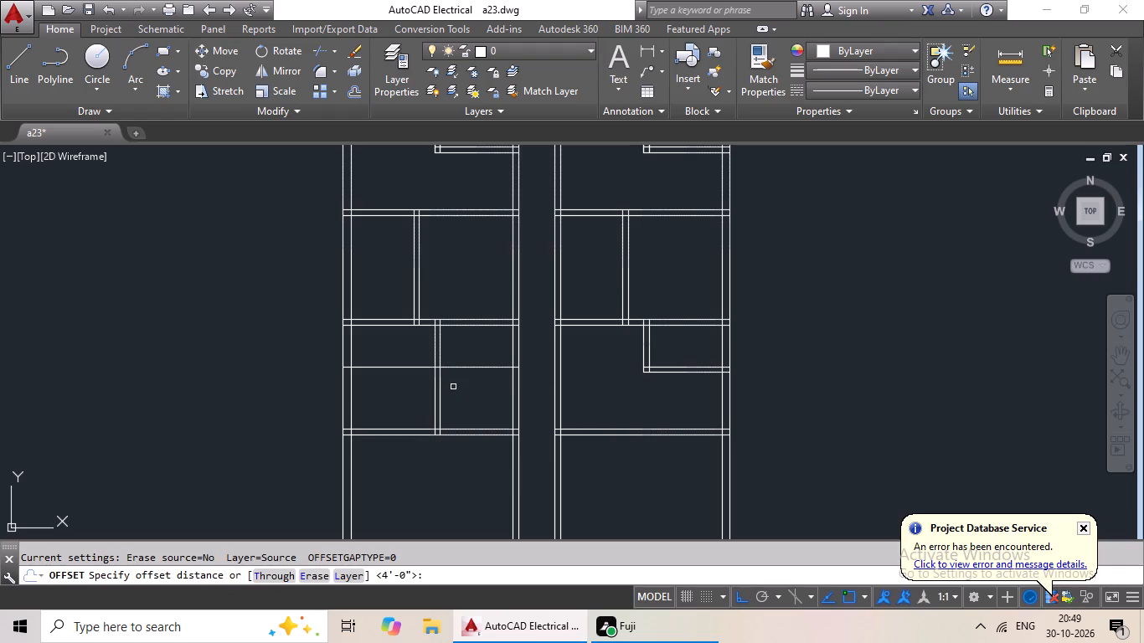
left_click_drag(498, 365, 497, 374)
left_click(496, 378)
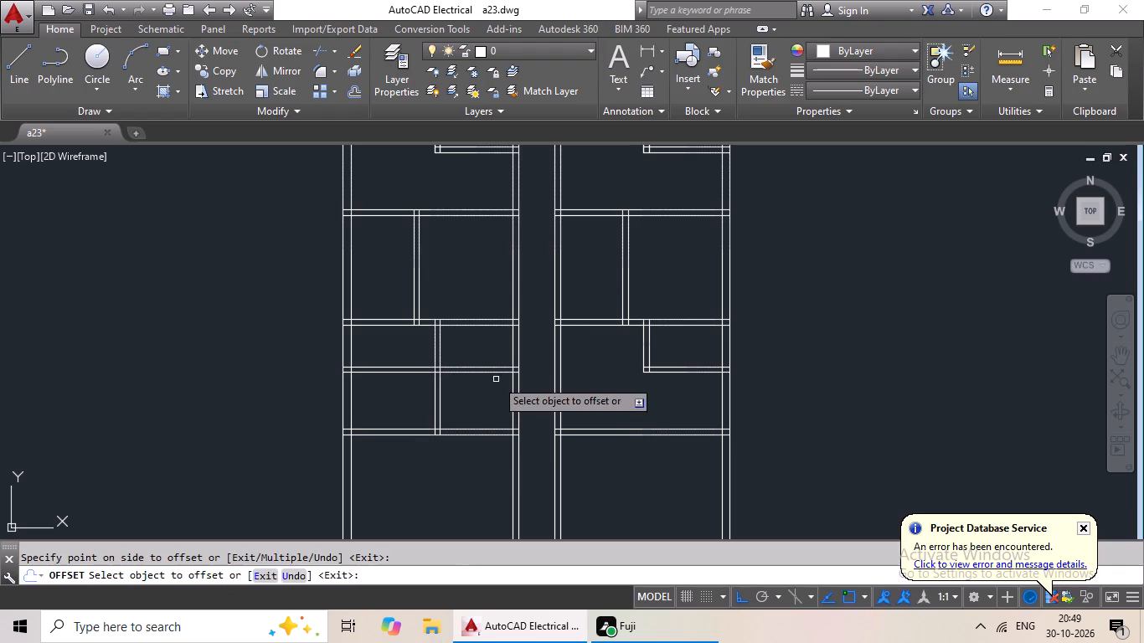
key("Escape")
key("Escape")
key("Escape")
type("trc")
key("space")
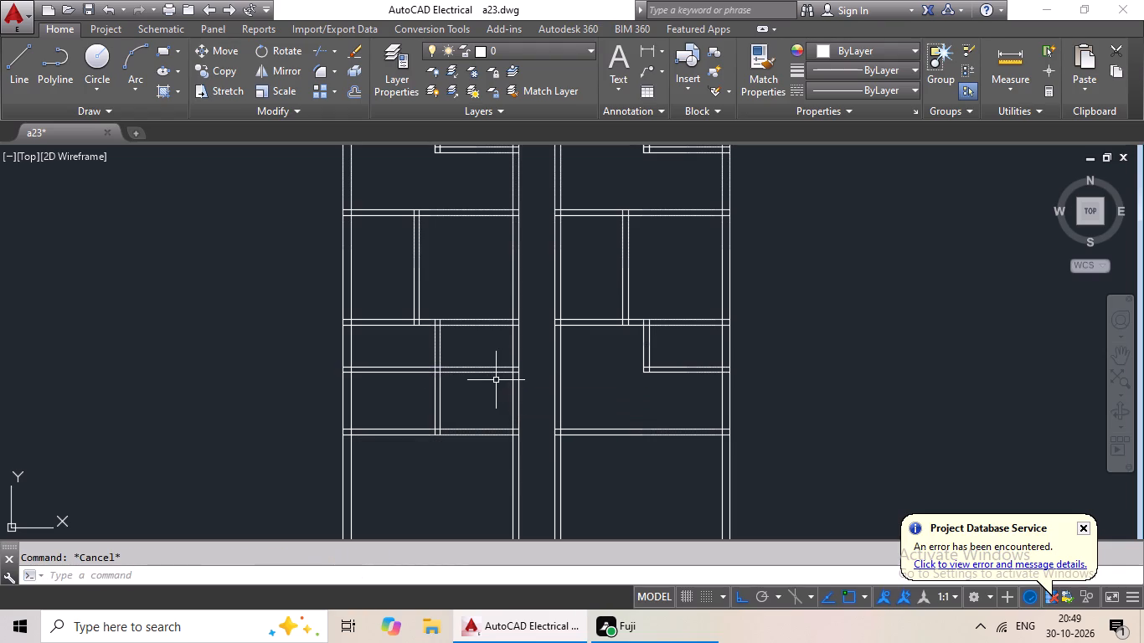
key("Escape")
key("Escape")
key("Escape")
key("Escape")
Trim the left wing's crossing partition lines below and to the left of their junction to form a small corner room against the passage.
key("t")
type("r")
key("space")
key("space")
scroll(408, 392, "up", 2)
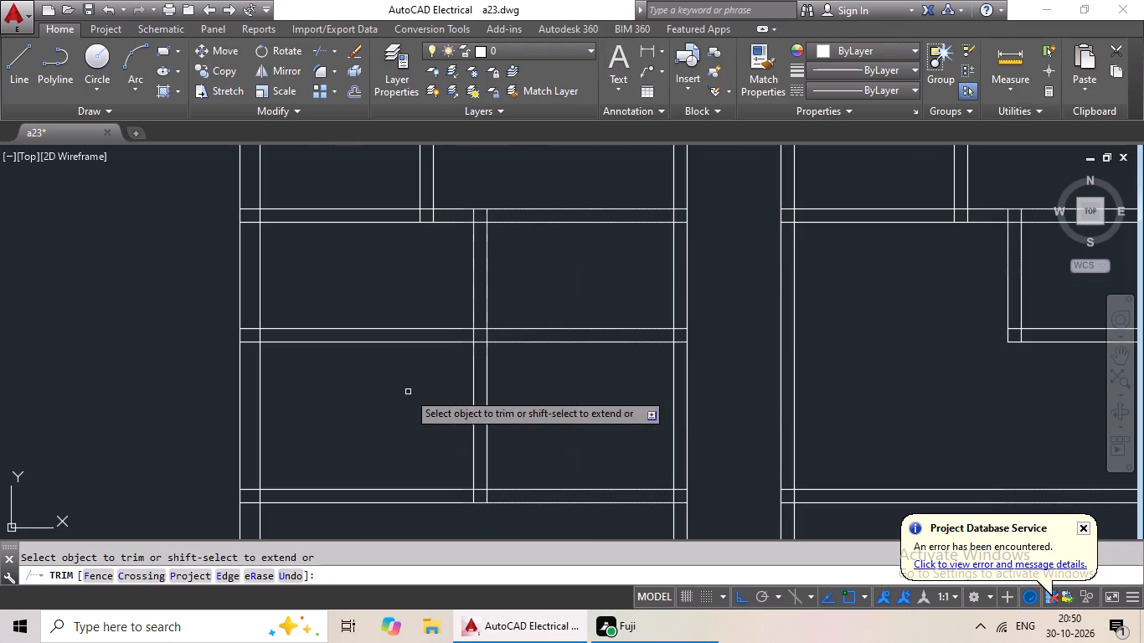
left_click_drag(531, 370, 431, 437)
left_click(431, 437)
left_click_drag(441, 305, 399, 412)
left_click(399, 408)
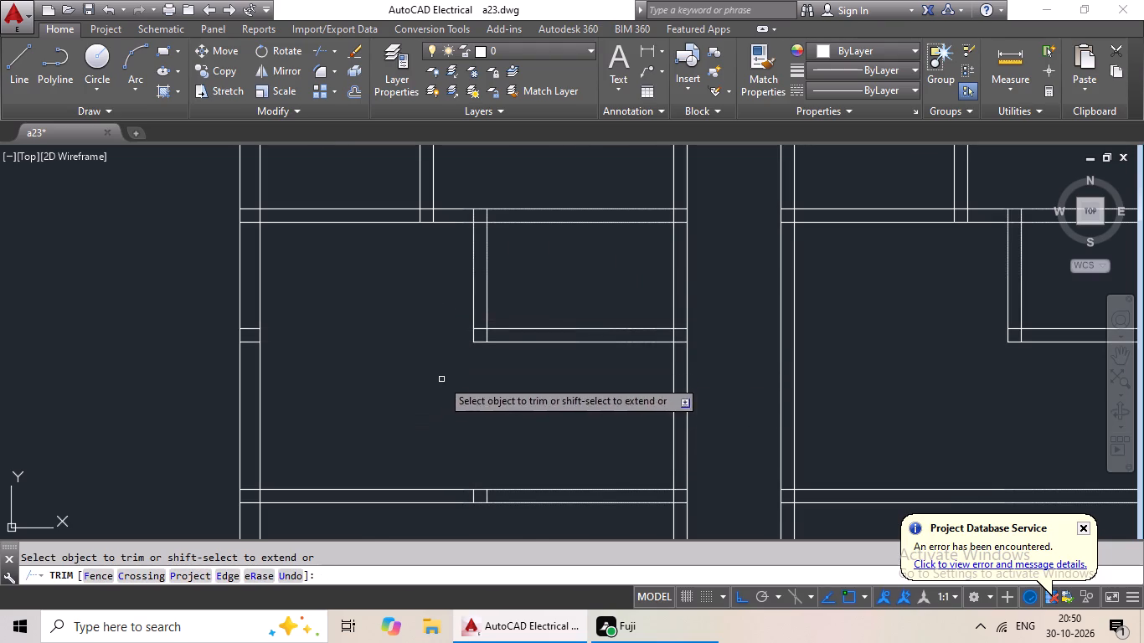
scroll(446, 378, "down", 2)
middle_click_drag(447, 378, 466, 323)
key("Escape")
key("Escape")
key("Escape")
Erase the two leftover vertical stubs inside the left wing's lowest horizontal partition.
scroll(469, 367, "up", 4)
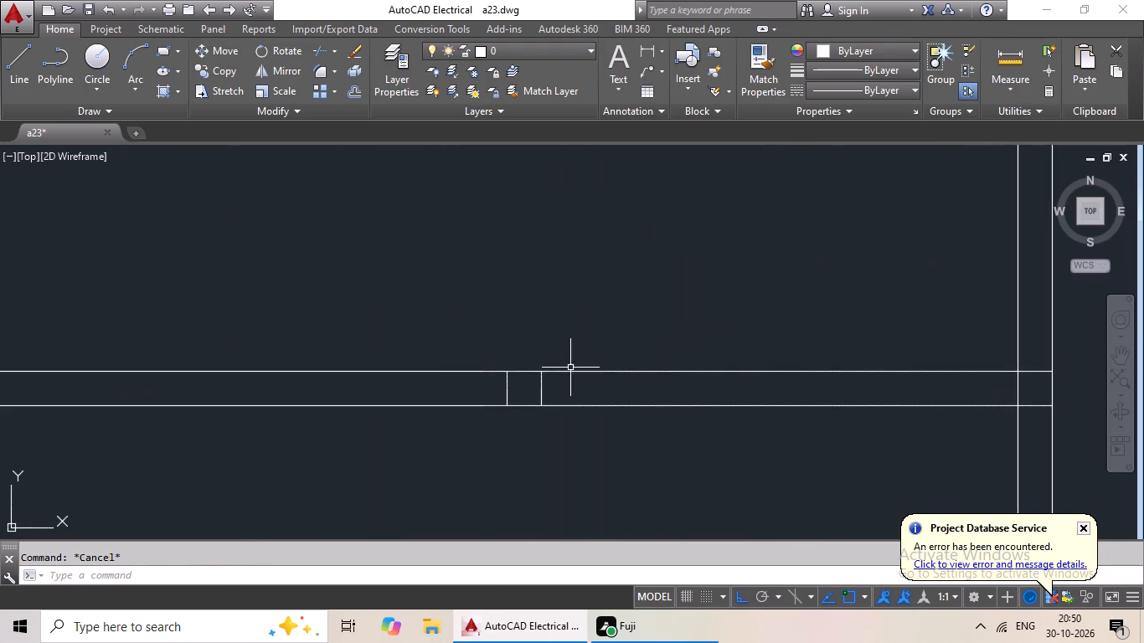
scroll(557, 383, "up", 4)
left_click_drag(557, 383, 114, 438)
left_click(114, 439)
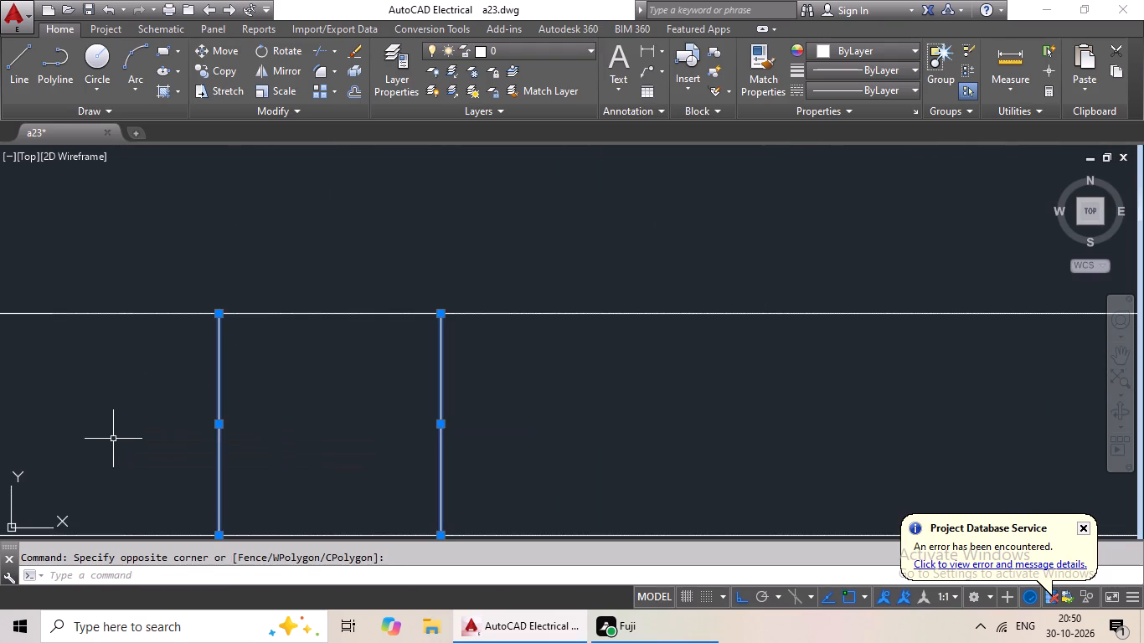
key("Delete")
Erase the two leftover horizontal stubs of the trimmed partition inside the left outer wall.
scroll(232, 408, "down", 6)
middle_click_drag(213, 357, 222, 361)
middle_click_drag(306, 394, 434, 413)
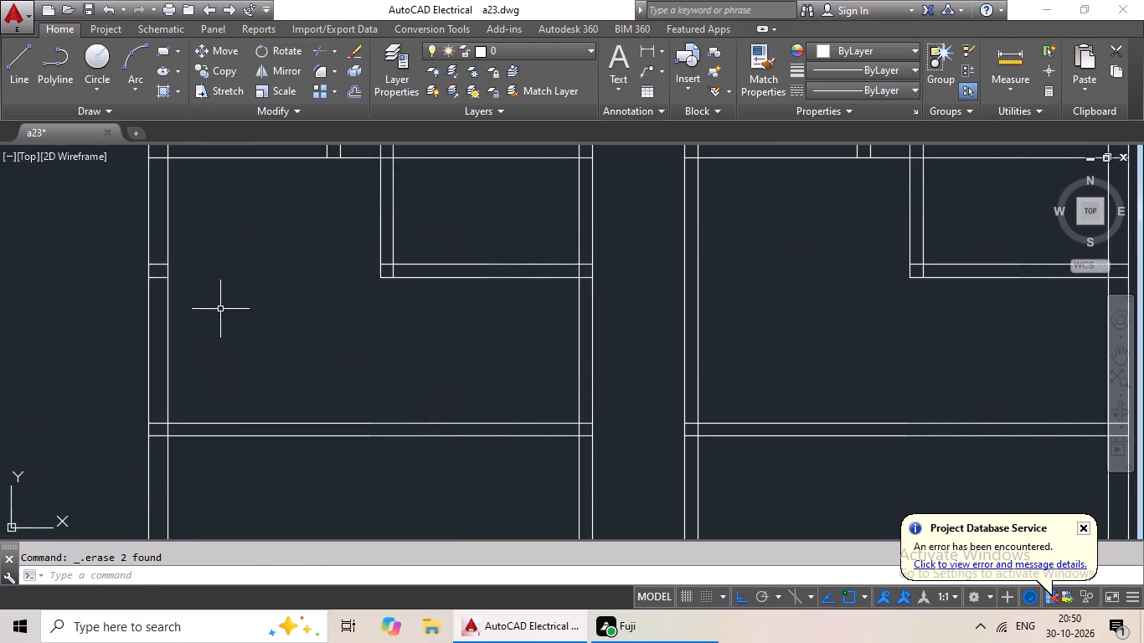
scroll(159, 262, "up", 4)
left_click_drag(162, 203, 147, 423)
left_click(146, 423)
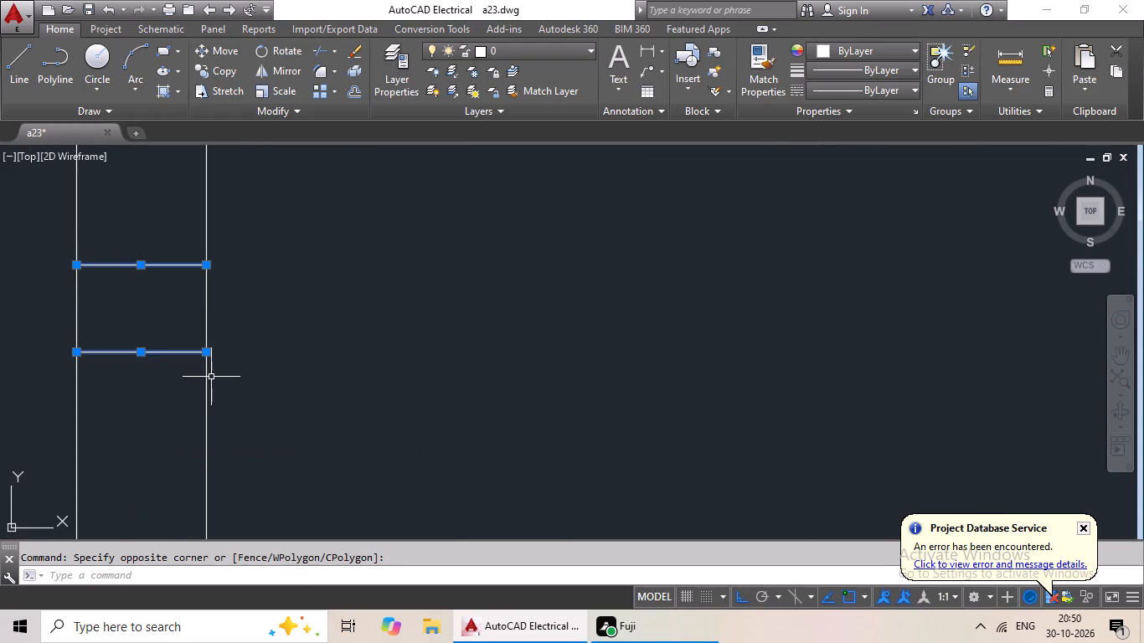
key("Delete")
Offset the inner face of the left wing's passage wall 9' into the wing, forming a vertical line through its lower rooms.
scroll(399, 349, "down", 7)
middle_click_drag(415, 368, 356, 384)
middle_click_drag(371, 490, 371, 489)
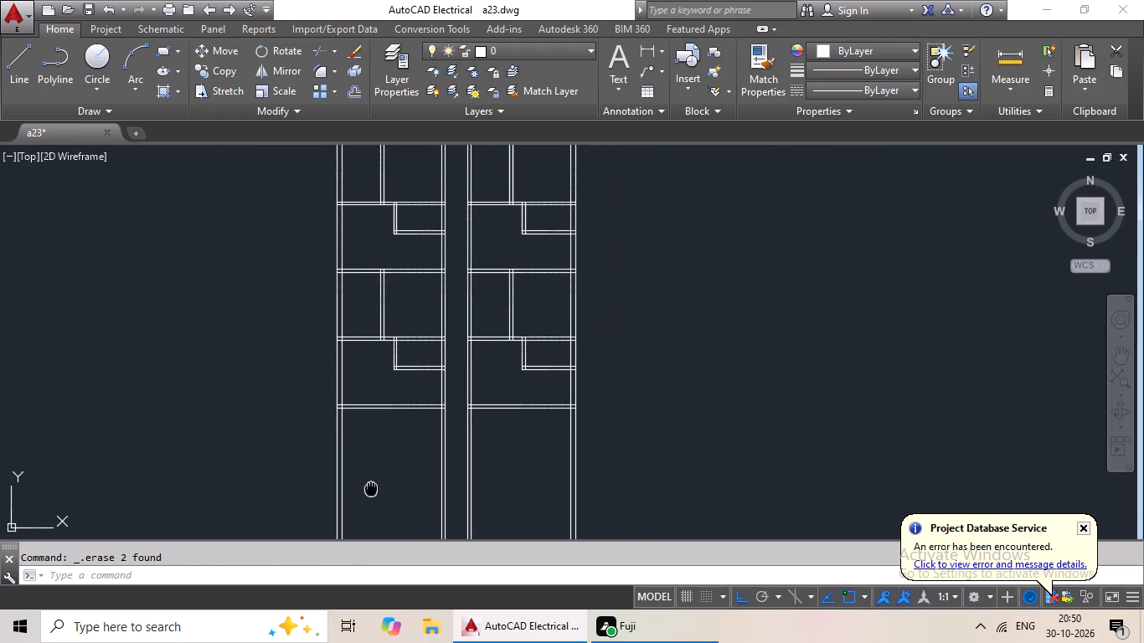
middle_click_drag(371, 489, 379, 423)
middle_click_drag(382, 405, 382, 403)
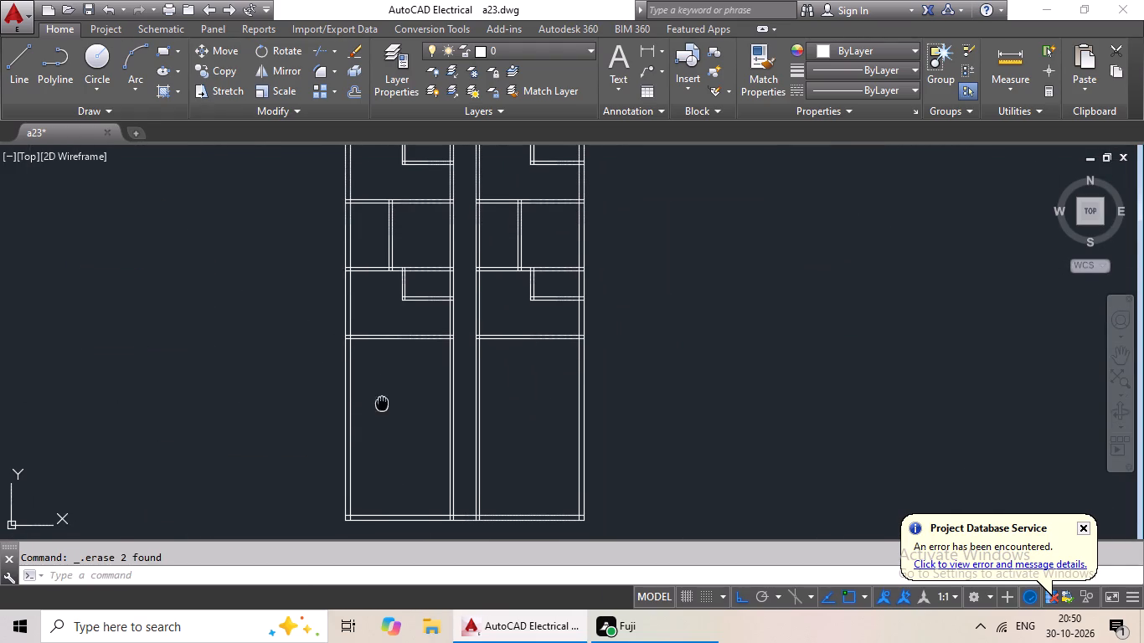
middle_click_drag(382, 403, 384, 396)
key("Escape")
key("Escape")
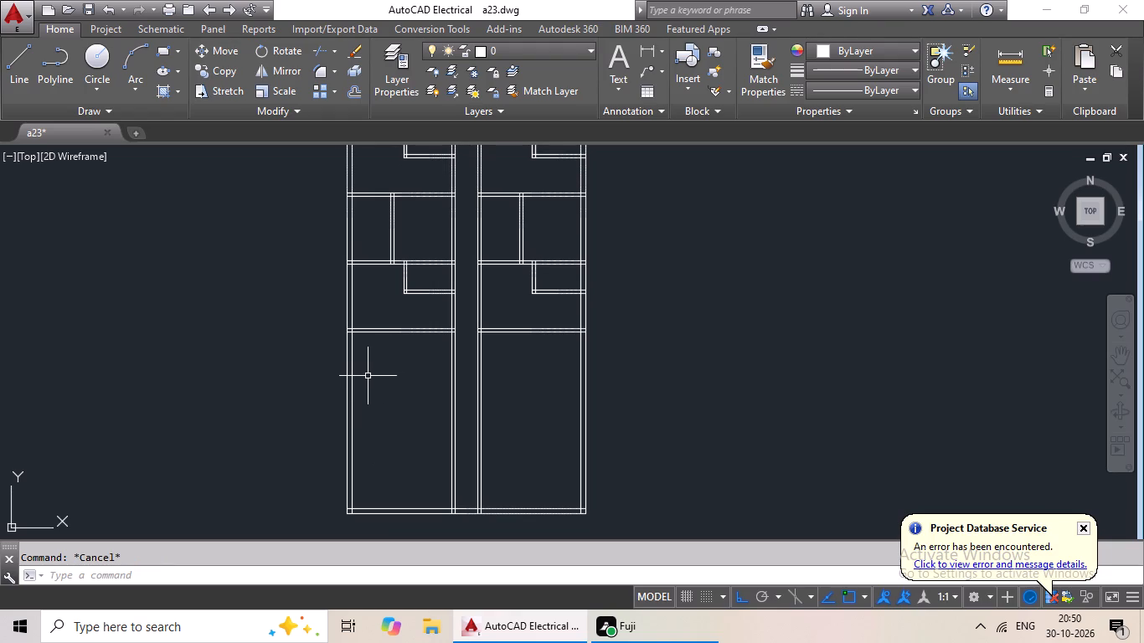
key("Escape")
key("o")
key("Return")
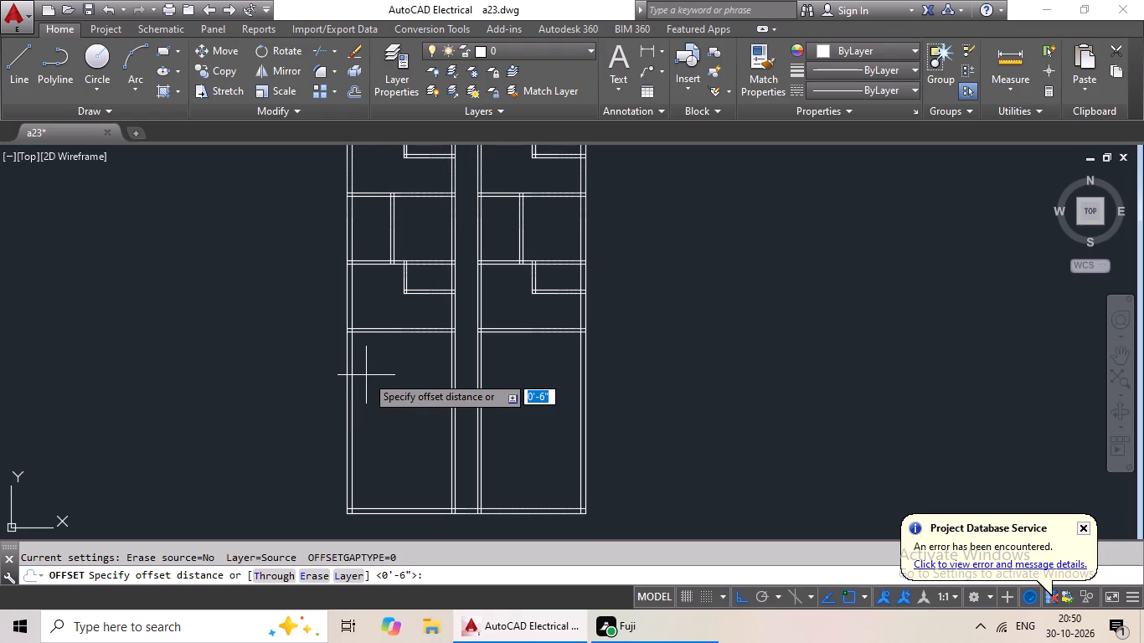
key("o")
key("Return")
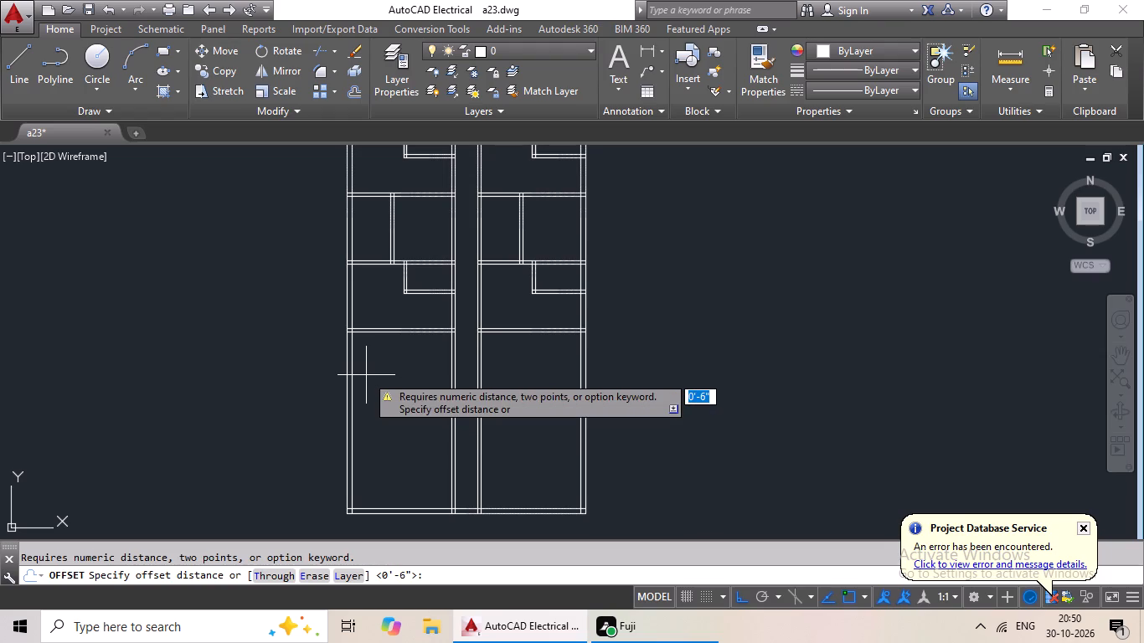
type("9'")
key("Return")
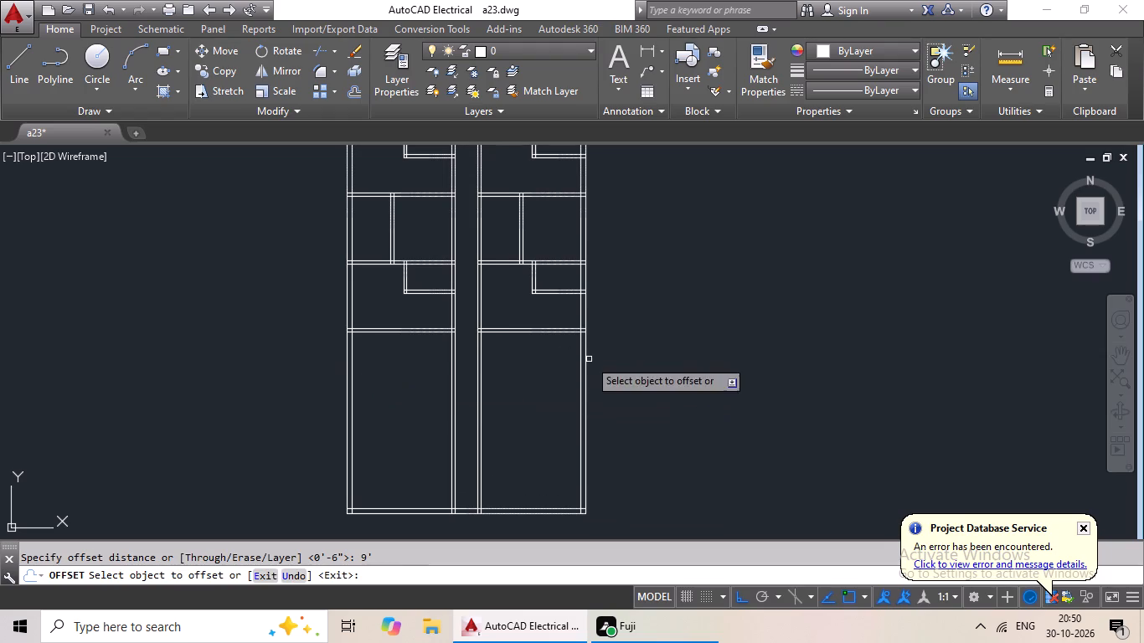
scroll(441, 359, "up", 1)
left_click_drag(456, 345, 435, 354)
left_click(377, 367)
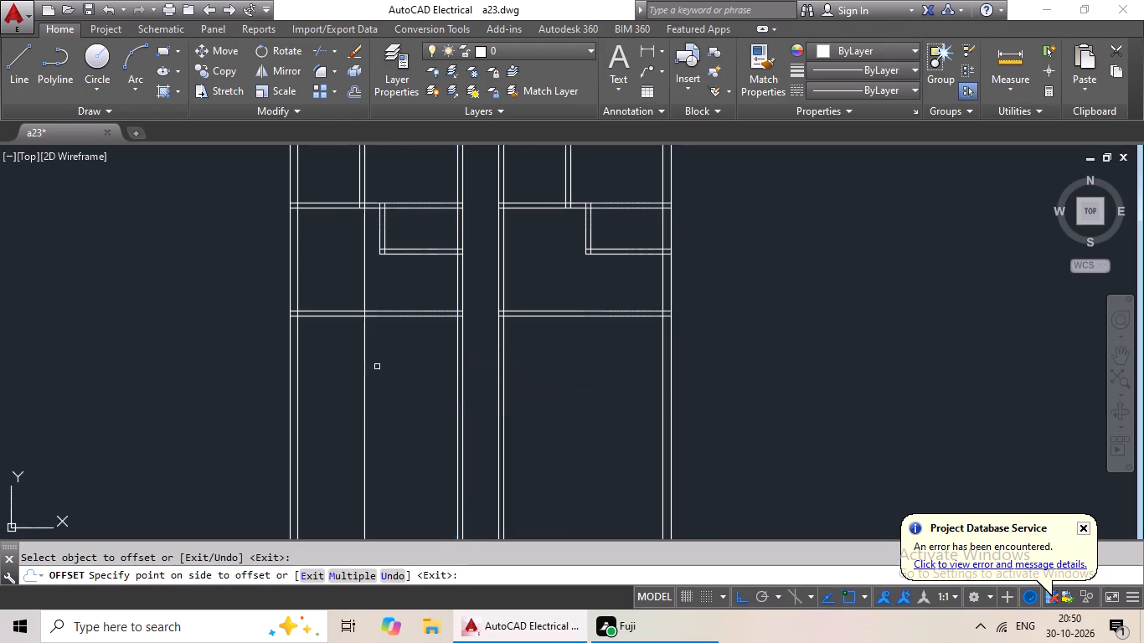
key("Escape")
key("Escape")
Offset the left wing's new vertical line 6" toward the outer wall to form a partition.
key("o")
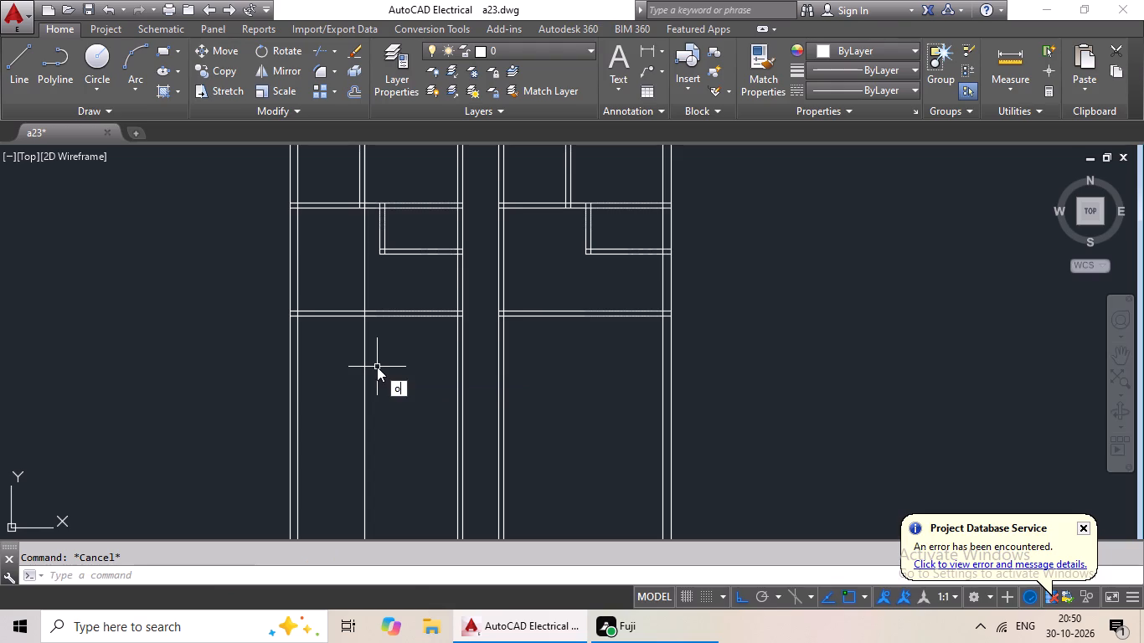
key("Return")
key("6")
key("shift+quotedbl")
key("Return")
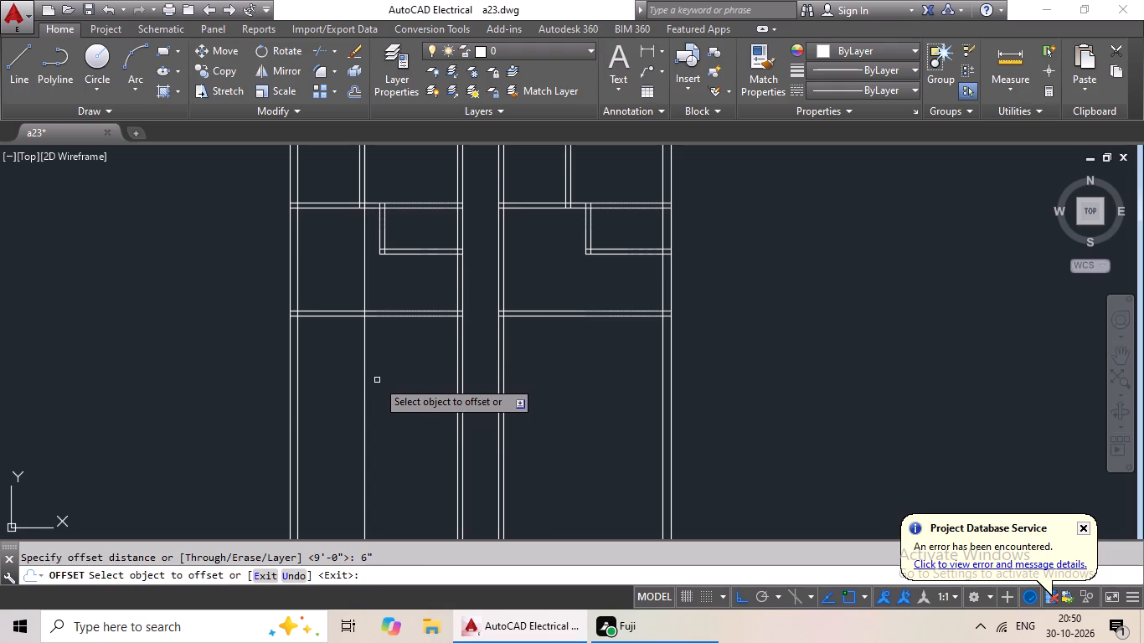
left_click(366, 388)
left_click(353, 395)
middle_click_drag(410, 394, 435, 378)
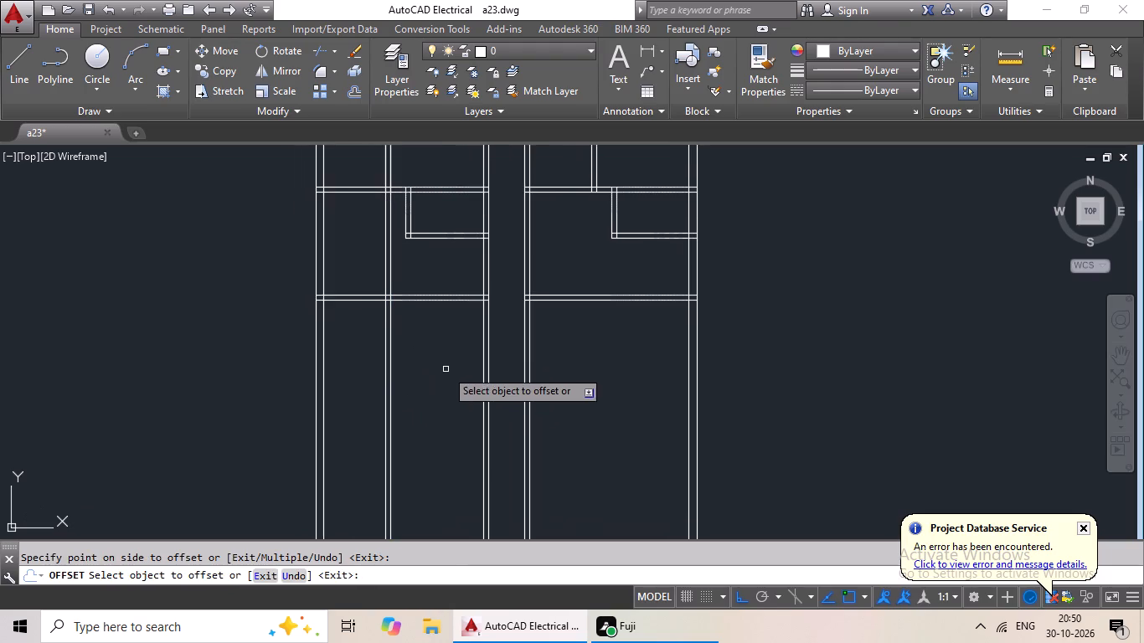
scroll(446, 369, "down", 1)
key("Escape")
key("Escape")
key("Escape")
key("Escape")
key("Escape")
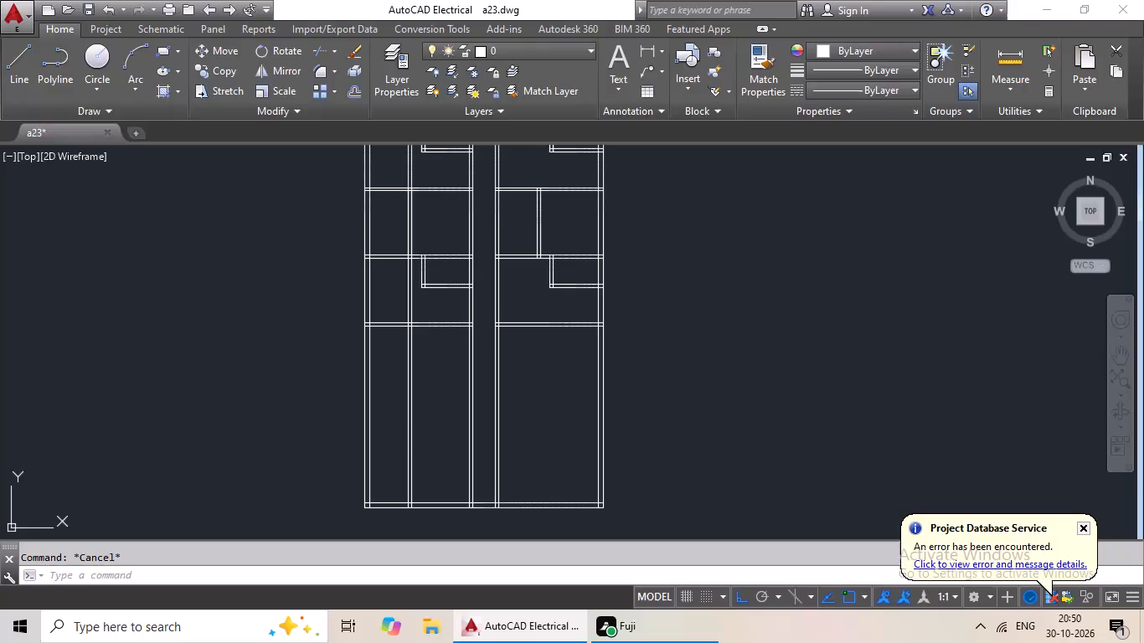
Offset the bottom line of the left wing's lowest horizontal partition 10' downward.
key("o")
key("Return")
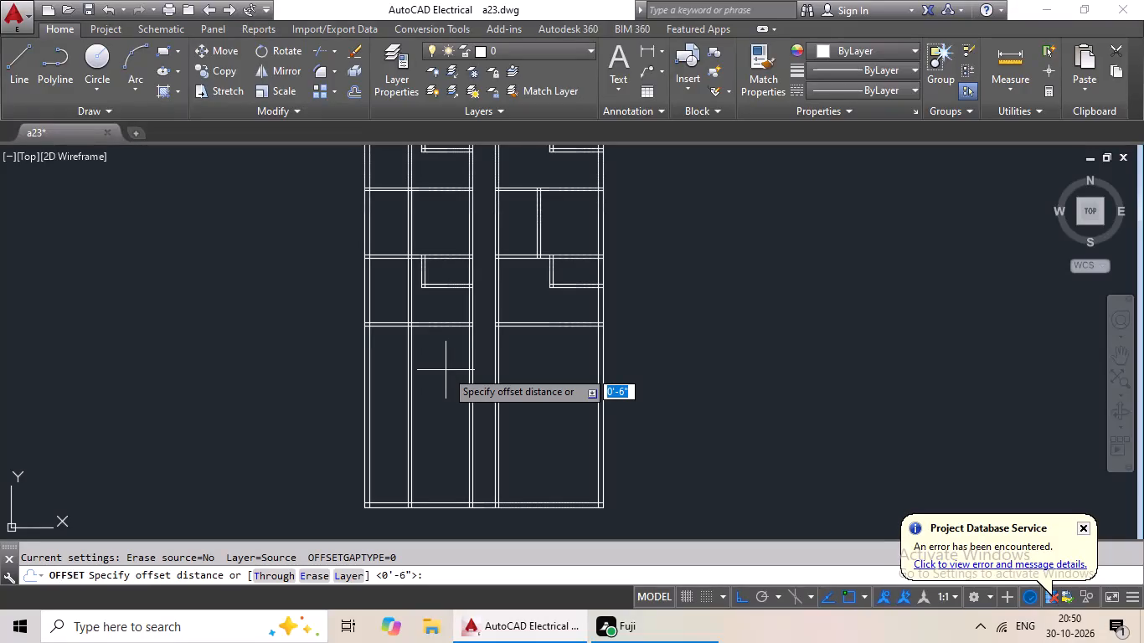
type("10'")
key("Return")
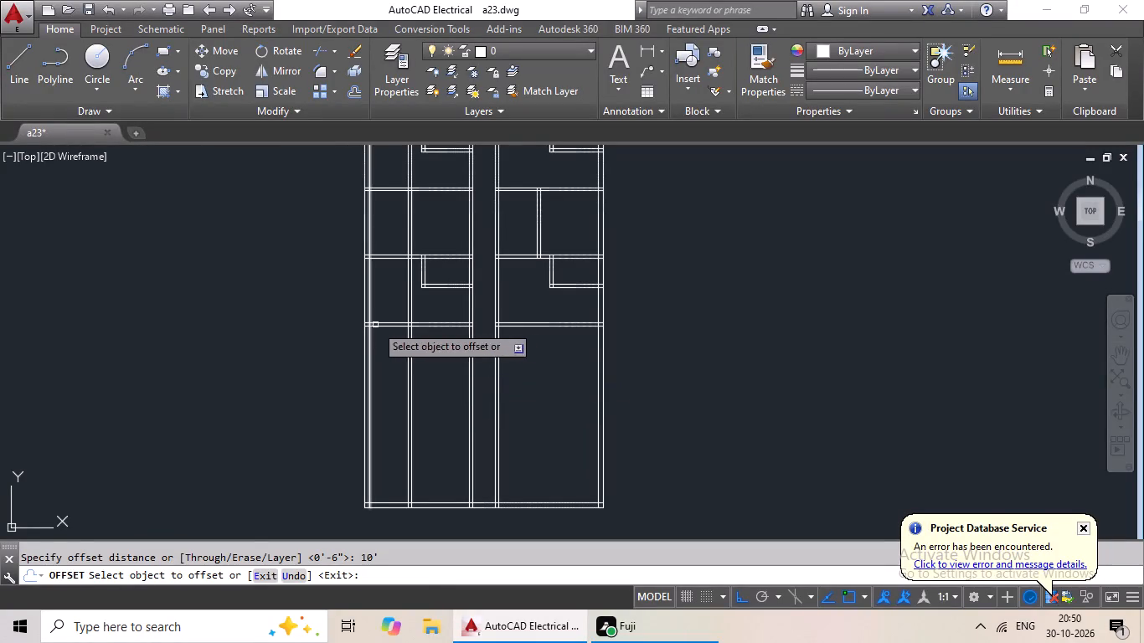
left_click_drag(433, 328, 430, 347)
left_click(430, 363)
key("Escape")
key("Escape")
Offset the left wing's new horizontal line 6" downward to form a partition.
key("o")
key("Return")
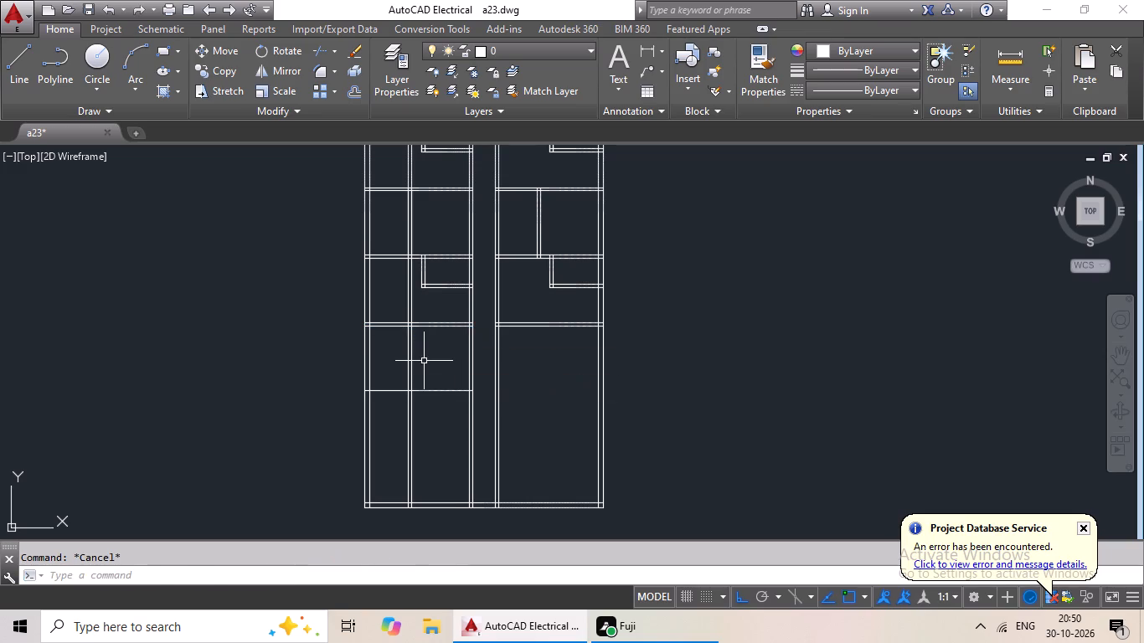
type("6\"")
key("Return")
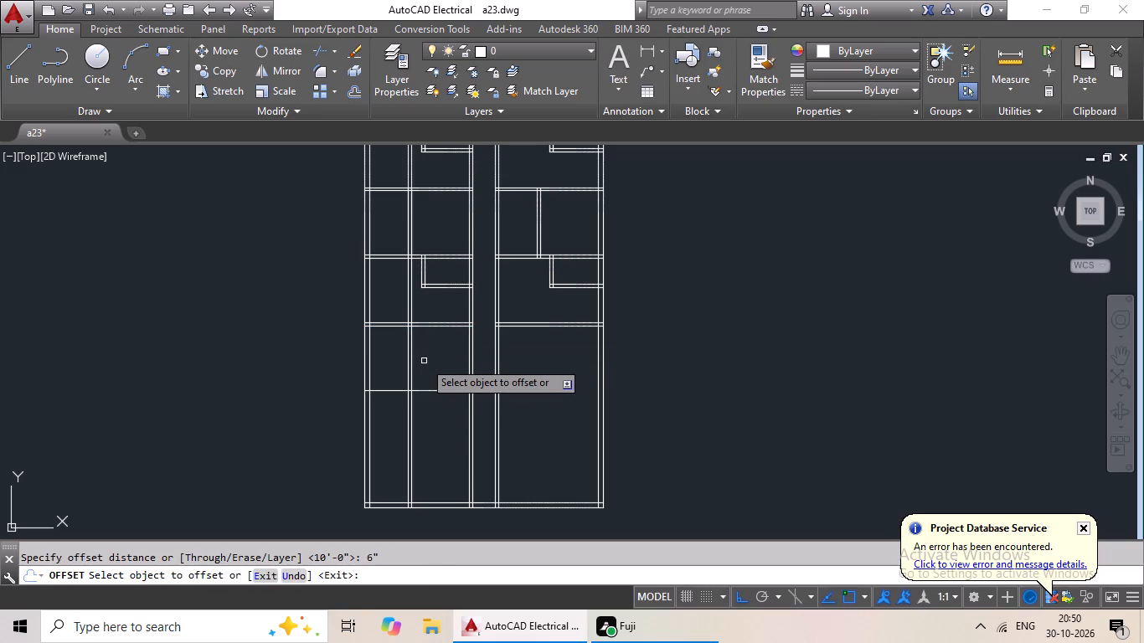
left_click_drag(438, 390, 433, 403)
left_click(426, 425)
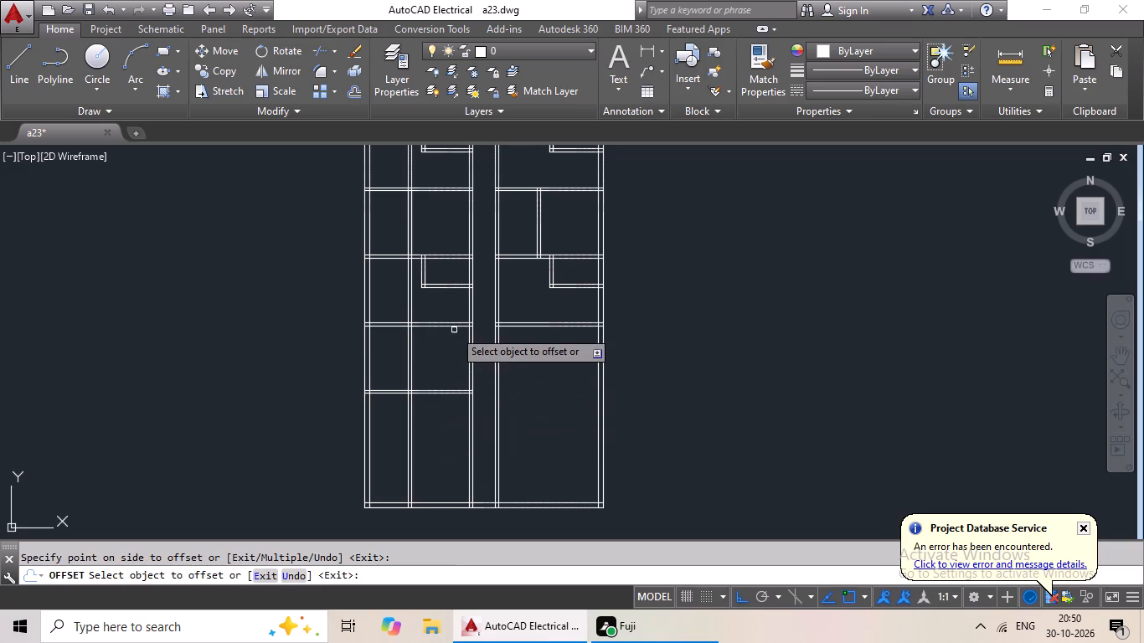
key("Escape")
key("Escape")
key("Escape")
Trim the left wing's new vertical partition lines out of the room containing the lowest small corner room.
type("tr")
key("space")
key("space")
scroll(417, 301, "up", 3)
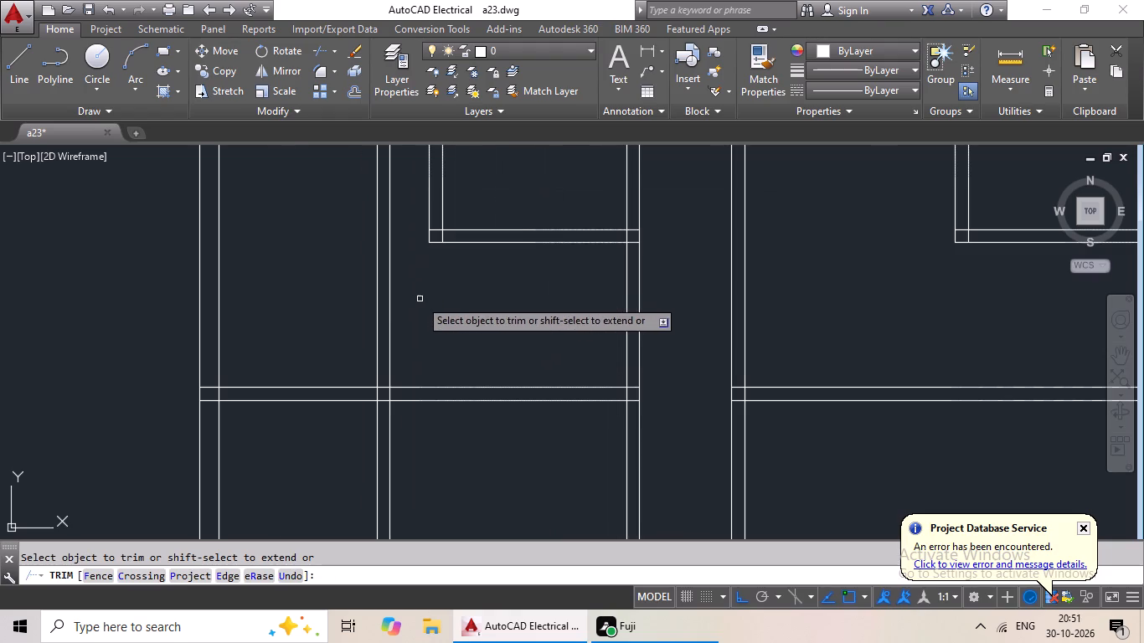
left_click_drag(463, 281, 341, 334)
scroll(344, 327, "down", 4)
middle_click_drag(347, 301, 343, 309)
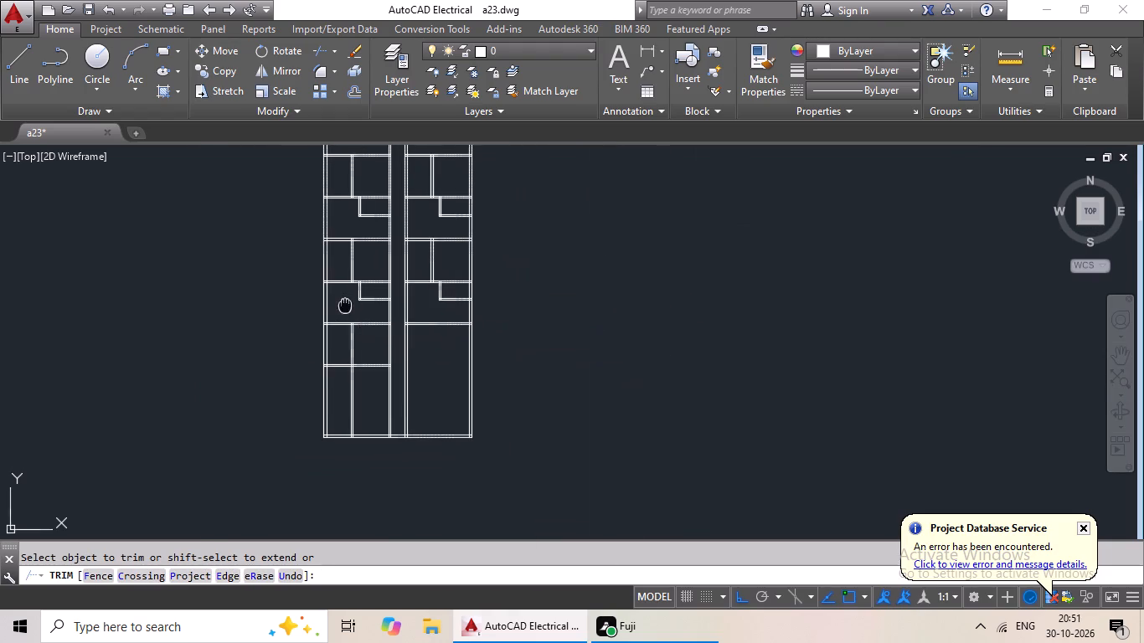
middle_click_drag(343, 309, 332, 342)
middle_click_drag(429, 339, 440, 311)
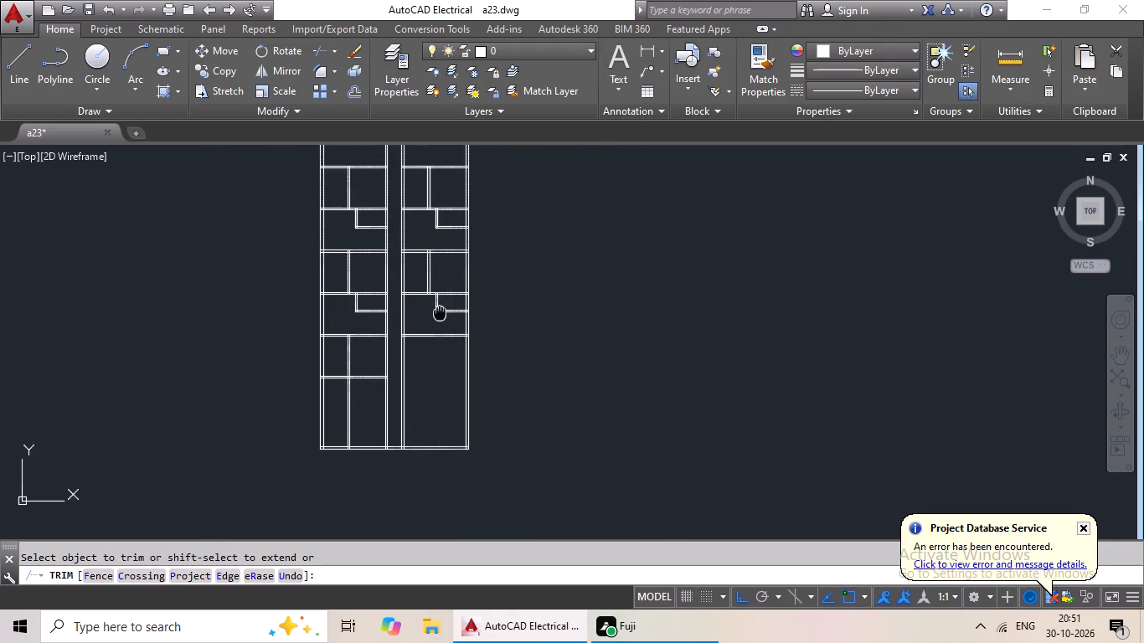
middle_click_drag(440, 311, 441, 311)
scroll(431, 361, "up", 1)
middle_click_drag(431, 361, 477, 344)
scroll(357, 383, "up", 2)
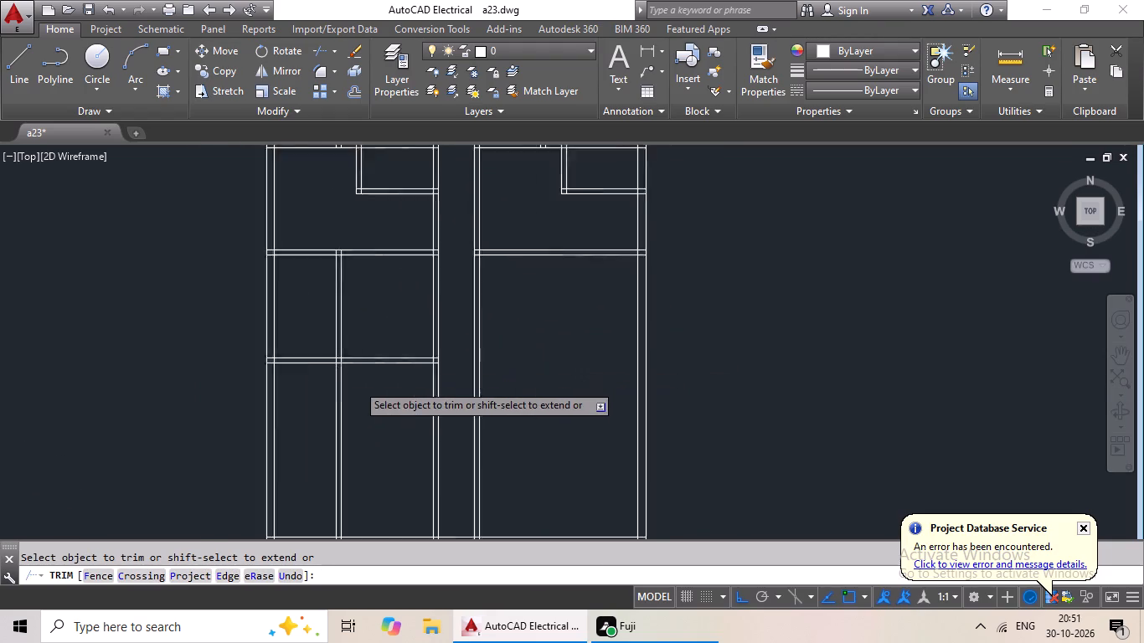
scroll(357, 383, "up", 2)
middle_click_drag(368, 384, 561, 342)
scroll(562, 342, "down", 2)
key("Escape")
key("Escape")
Offset the bottom line of the right wing's lowest horizontal partition 10' downward.
scroll(561, 349, "down", 3)
middle_click_drag(559, 353, 455, 395)
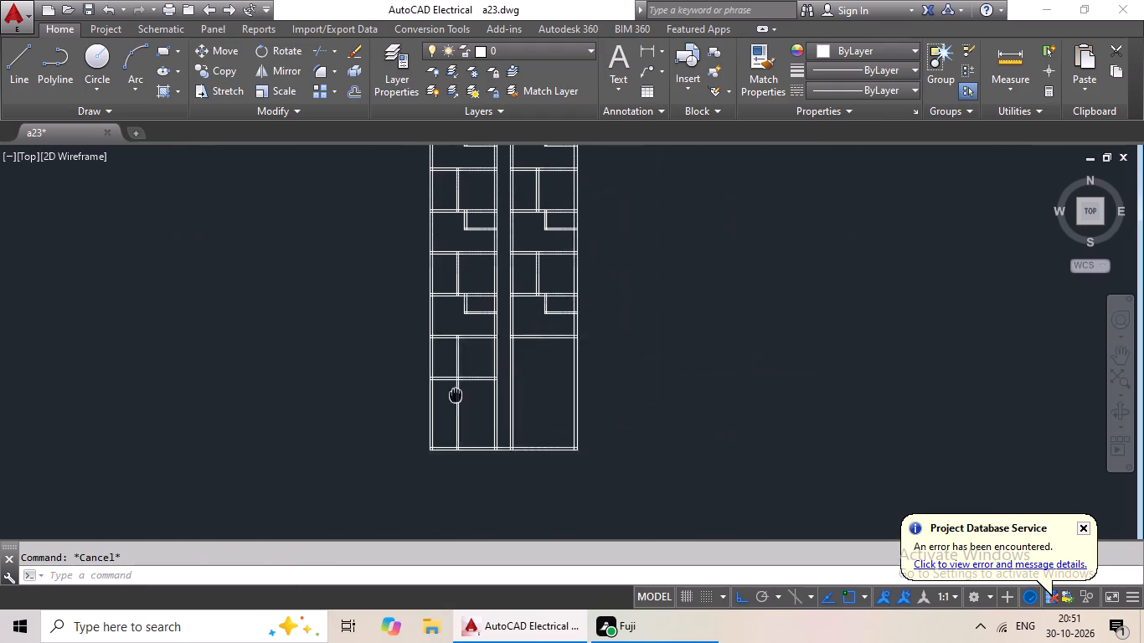
key("Escape")
middle_click_drag(455, 395, 454, 395)
key("Escape")
key("Escape")
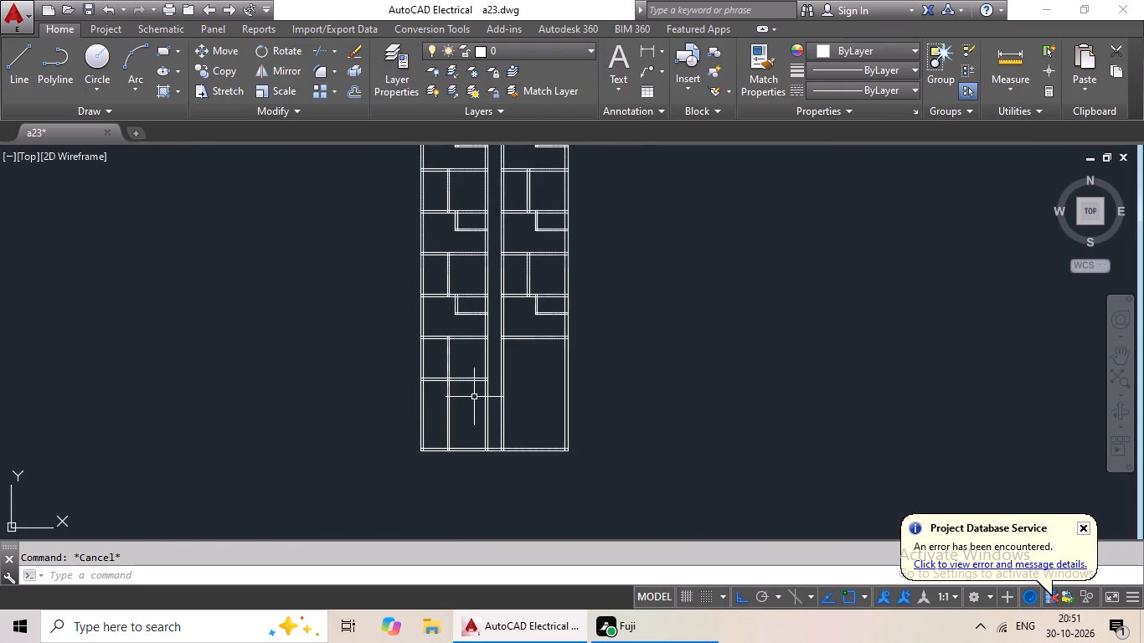
middle_click_drag(471, 392, 498, 311)
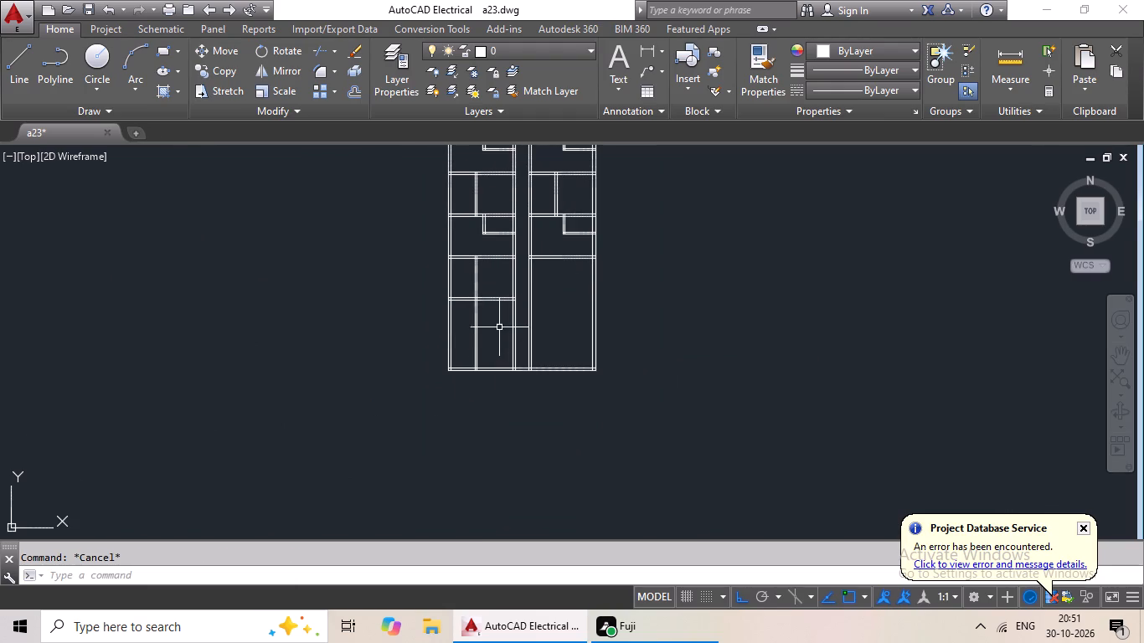
middle_click_drag(495, 326, 405, 362)
key("Escape")
key("Escape")
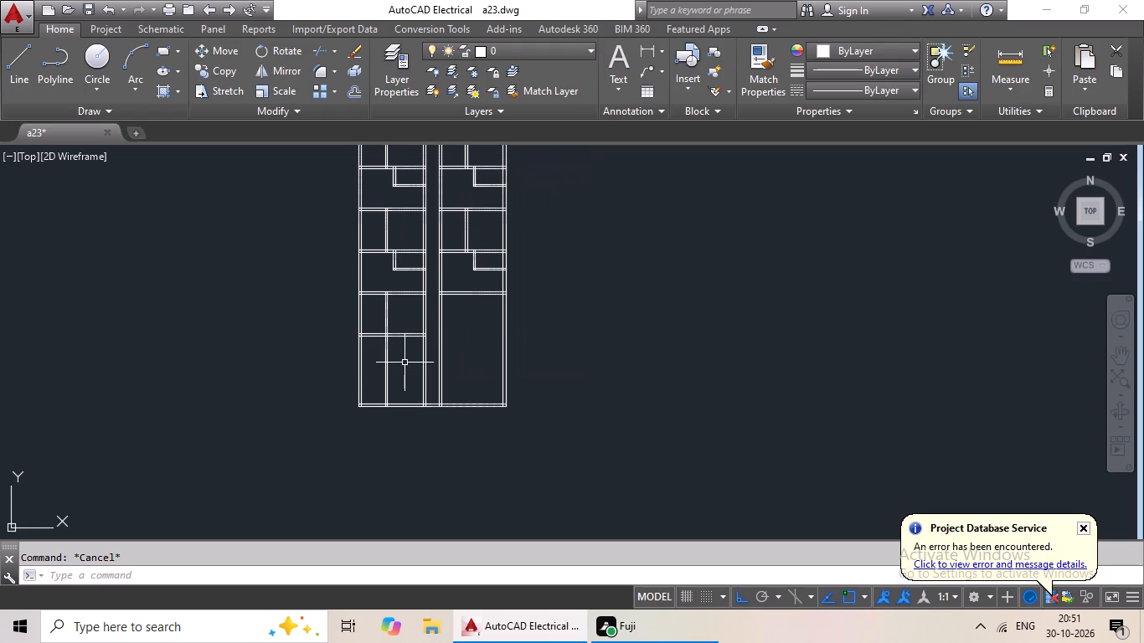
key("o")
key("Return")
type("10'")
key("Return")
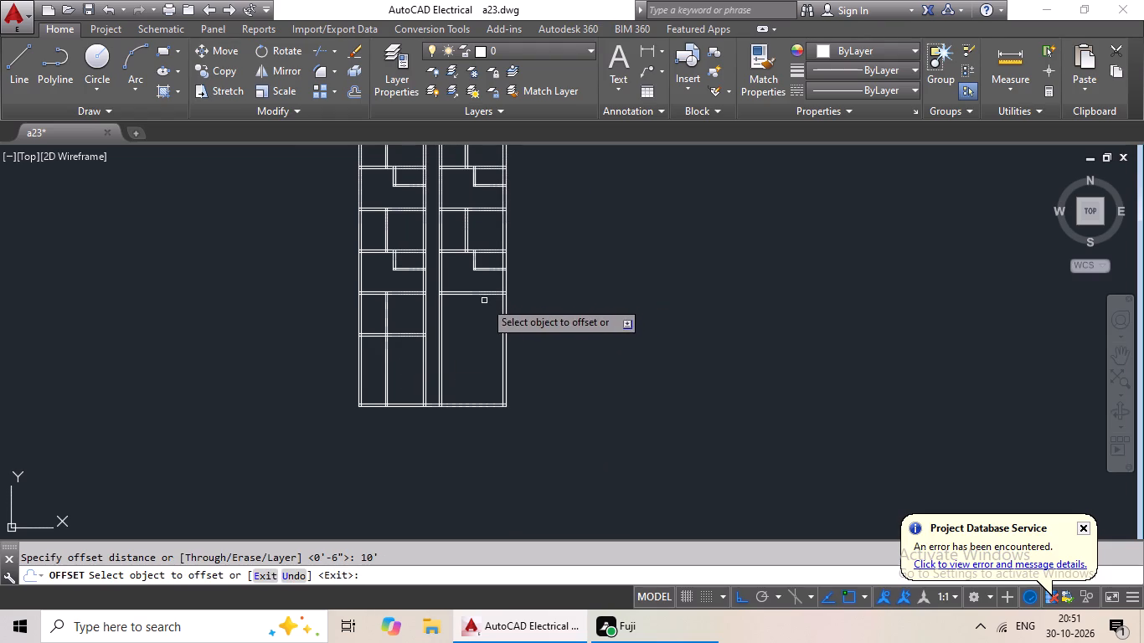
scroll(484, 301, "up", 2)
left_click_drag(490, 281, 485, 345)
left_click(485, 345)
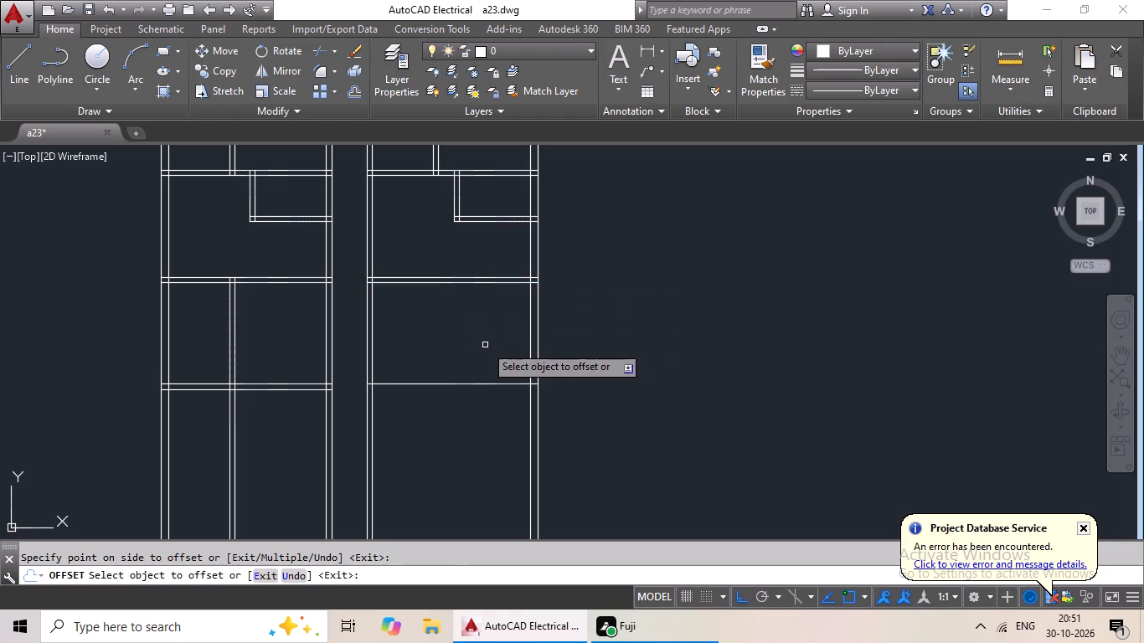
Offset the right wing's new horizontal line 6" downward to form a partition.
key("Escape")
key("Escape")
key("o")
key("Return")
type("6\"")
key("Return")
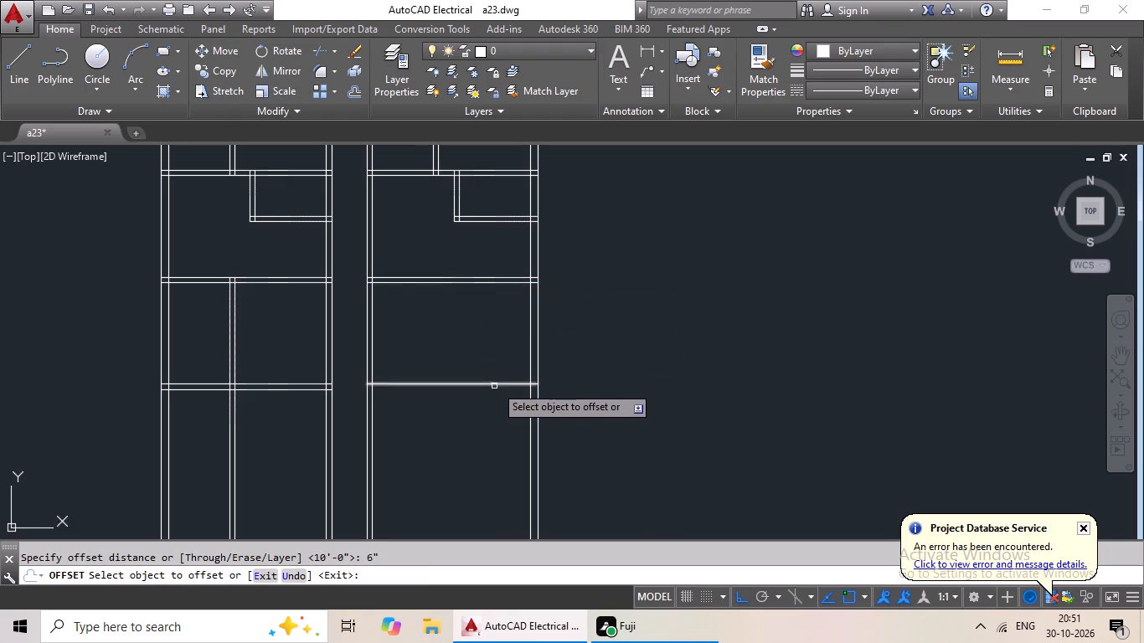
left_click_drag(496, 383, 493, 409)
left_click(451, 427)
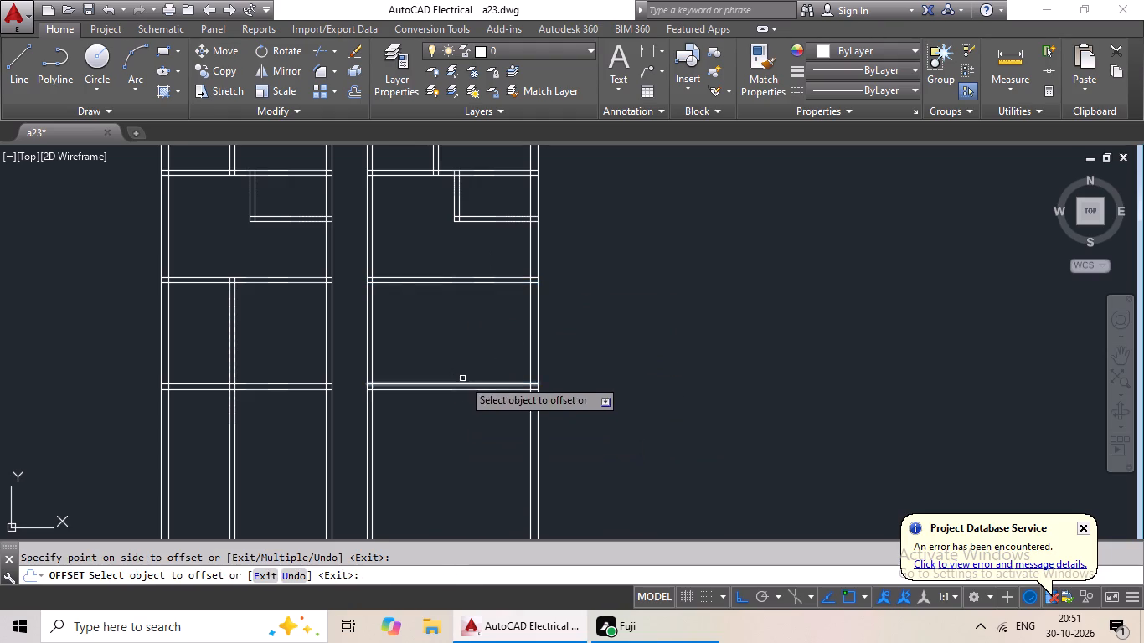
middle_click_drag(462, 375, 464, 315)
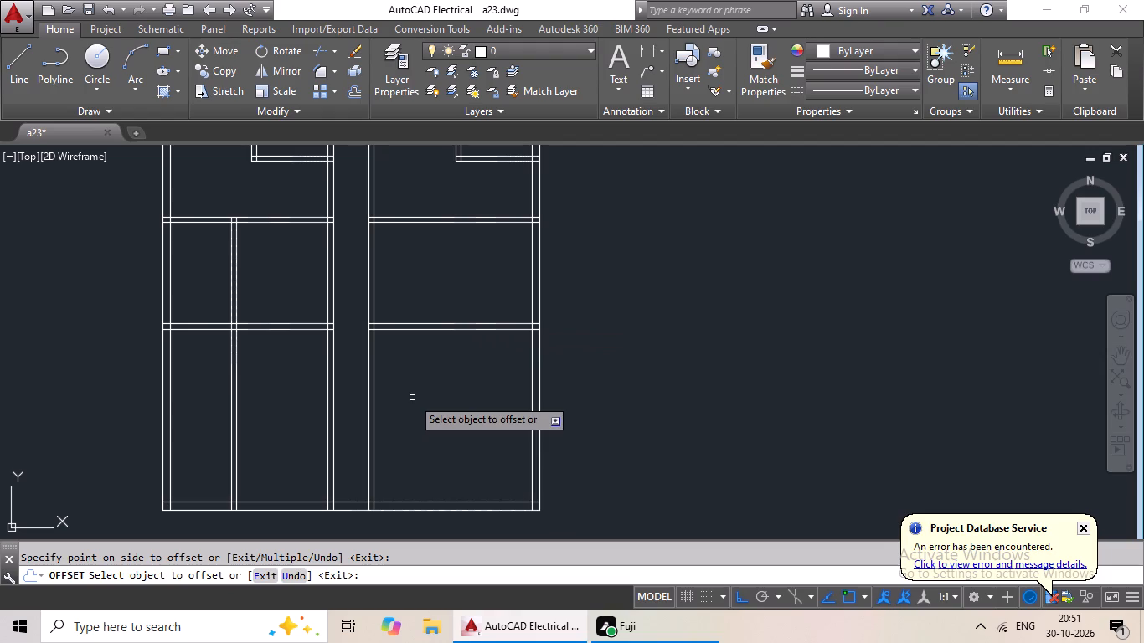
key("Escape")
key("Escape")
Trim the left wing's vertical partition lines below its lowest horizontal partition, leaving one open room down to the bottom wall.
type("tr")
key("space")
key("space")
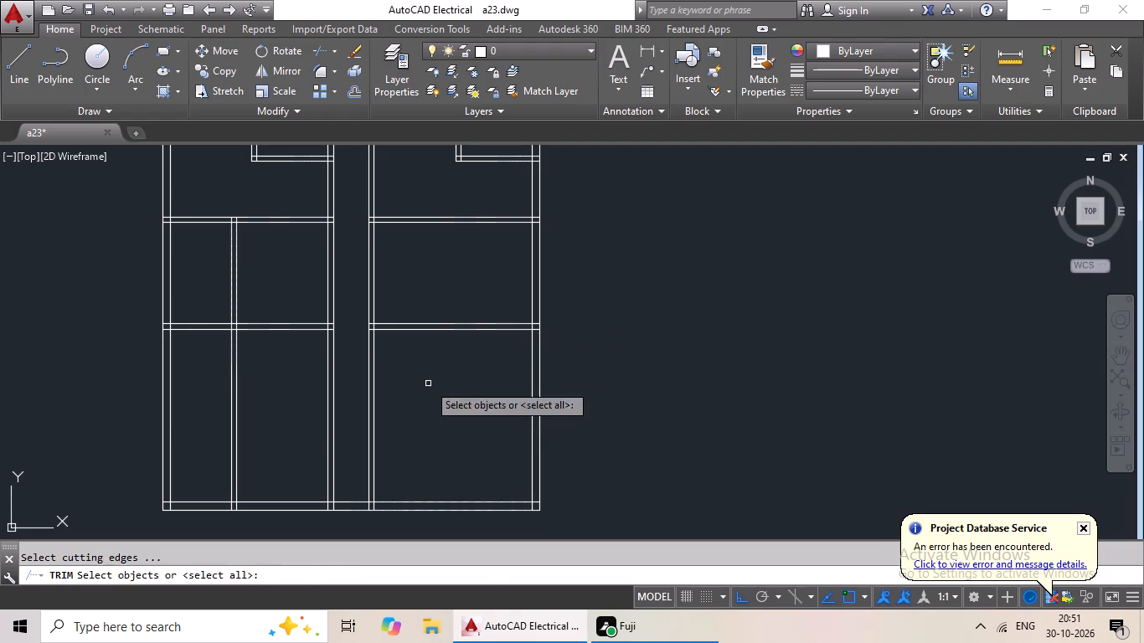
scroll(226, 340, "up", 4)
left_click_drag(316, 321, 54, 458)
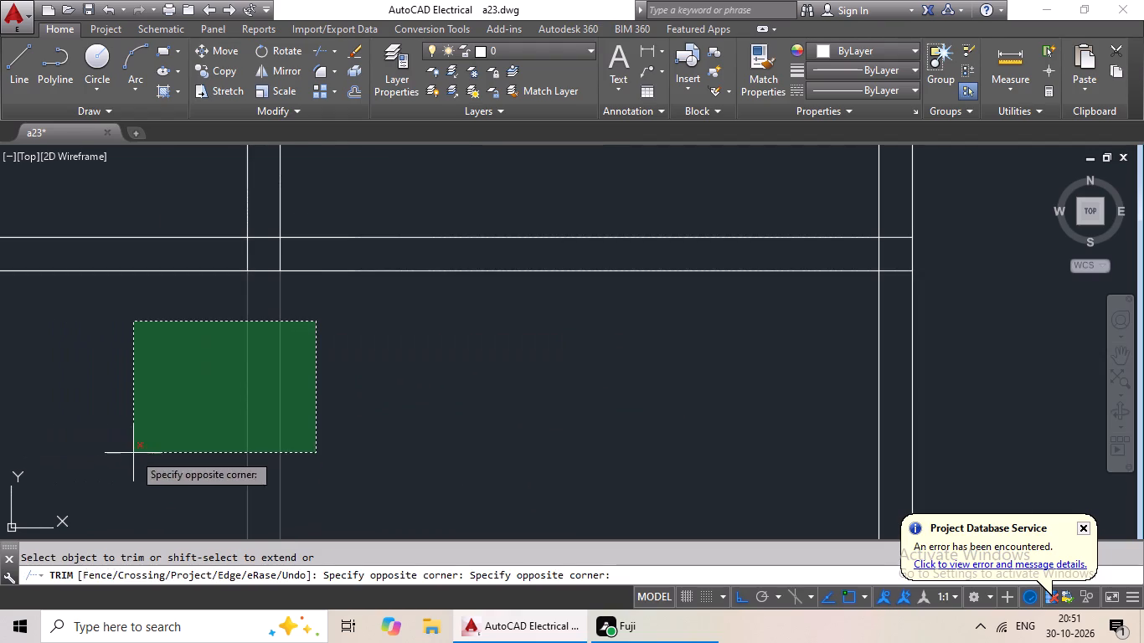
left_click_drag(133, 453, 152, 448)
scroll(244, 398, "down", 4)
middle_click_drag(271, 411, 302, 273)
middle_click_drag(298, 362, 219, 461)
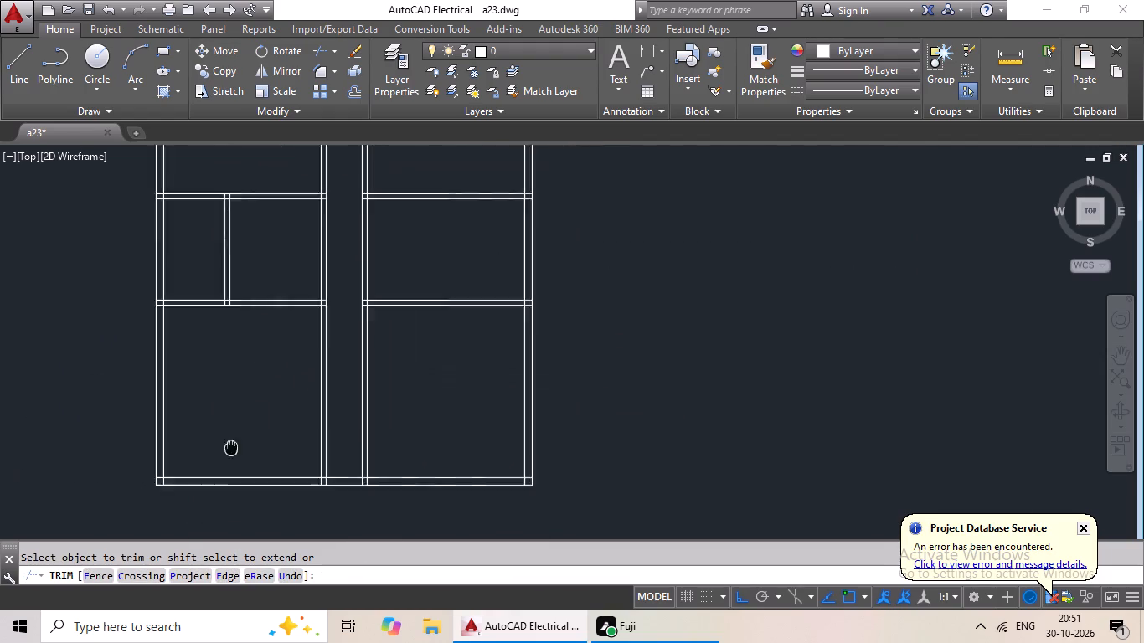
key("Escape")
key("Escape")
key("Escape")
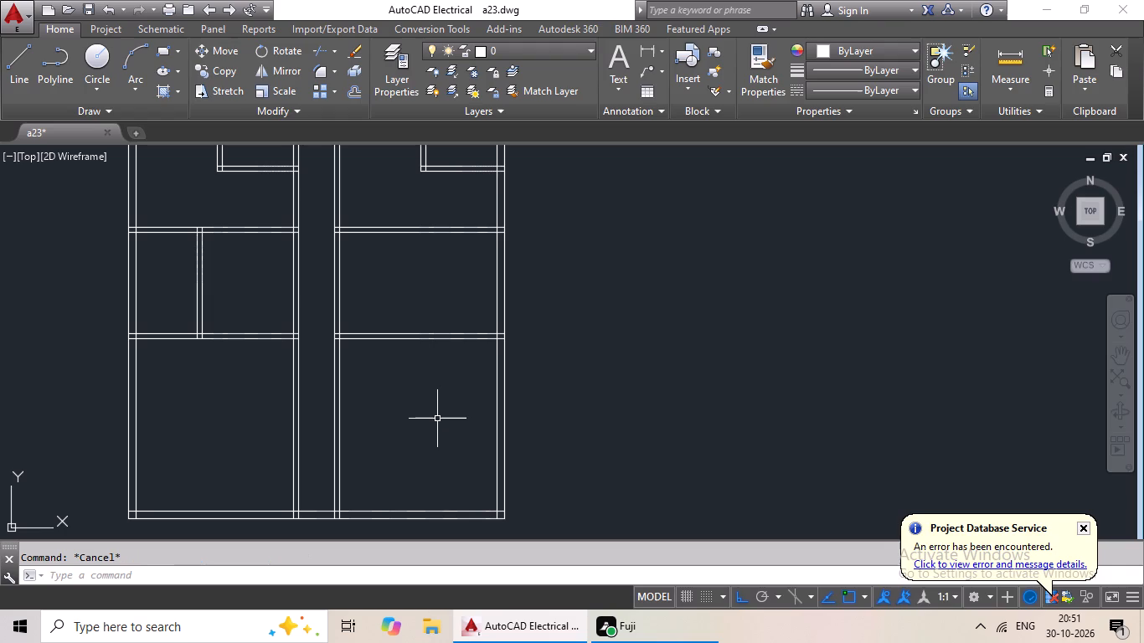
key("Escape")
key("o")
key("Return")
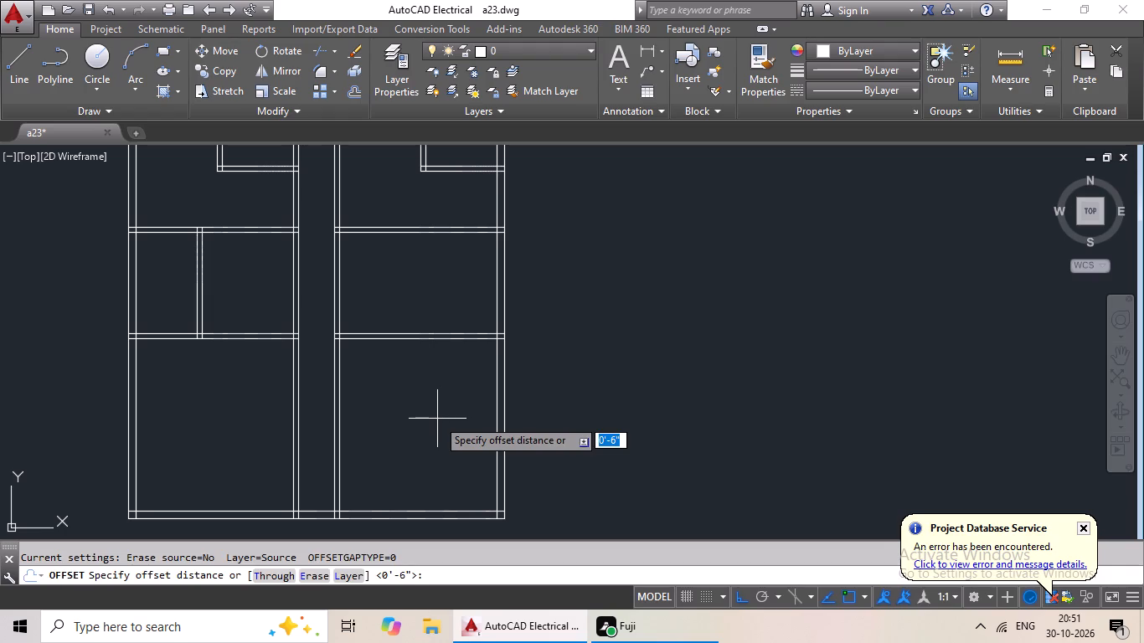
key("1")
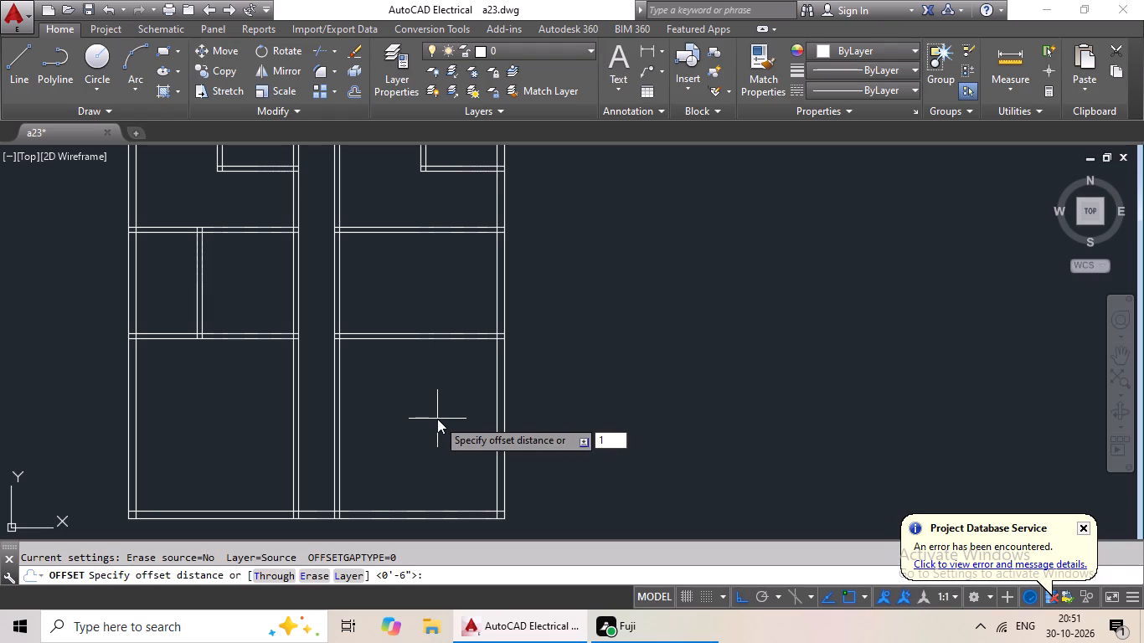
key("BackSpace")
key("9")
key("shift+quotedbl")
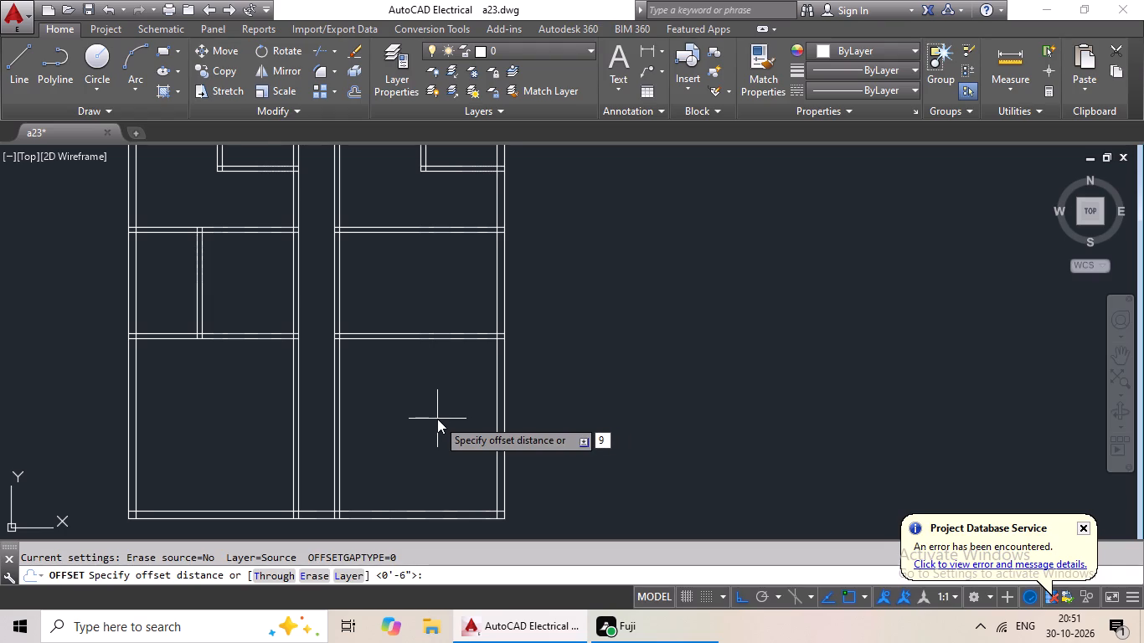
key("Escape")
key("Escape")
Offset the inner line of the right outer wall 9' inward into the right wing.
key("o")
key("Return")
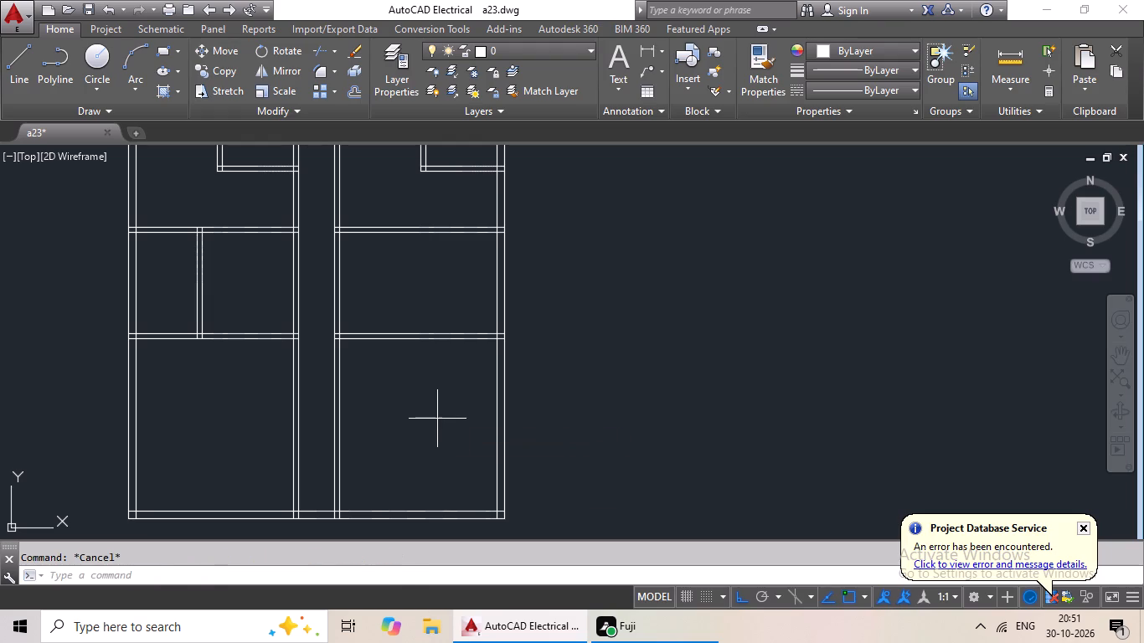
key("9")
key("apostrophe")
key("Return")
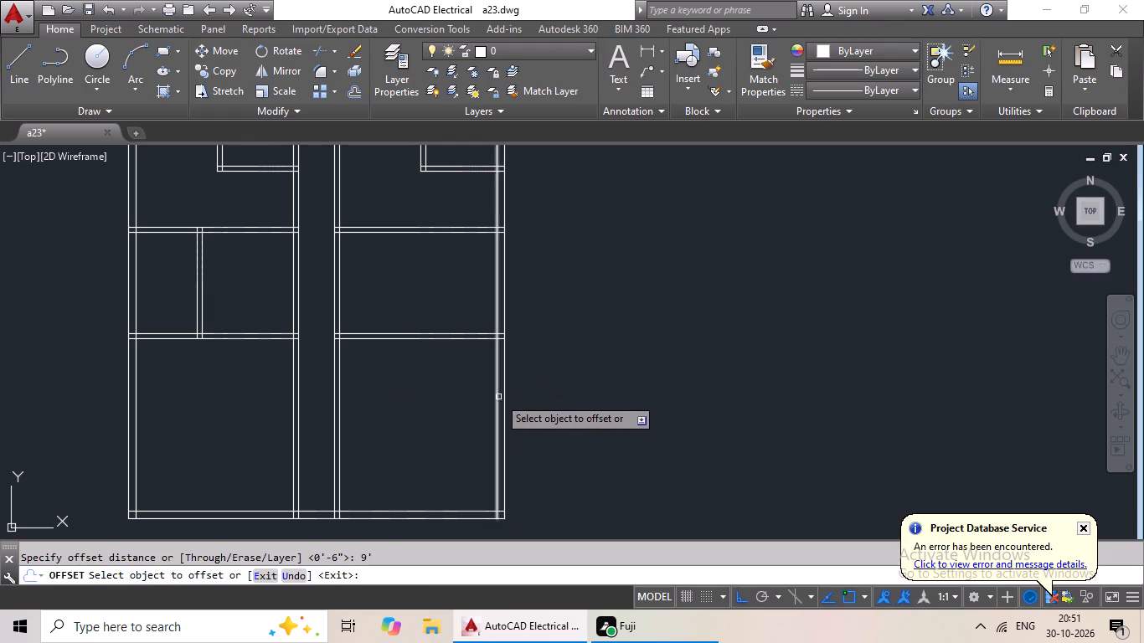
left_click_drag(497, 402, 440, 419)
left_click(425, 421)
scroll(446, 408, "down", 3)
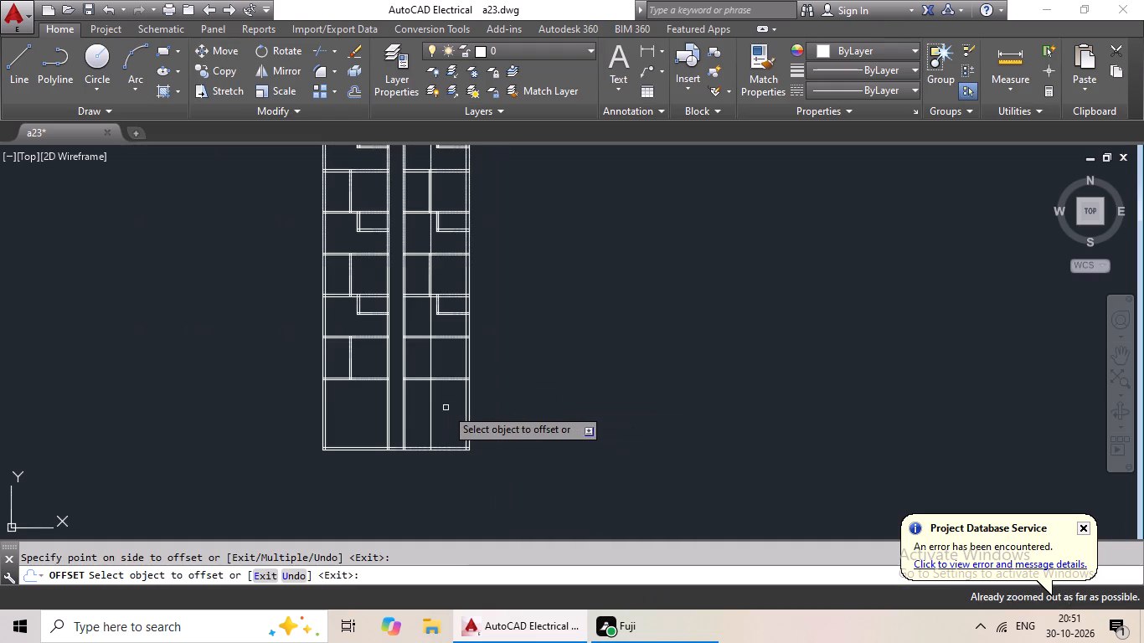
key("Escape")
key("Escape")
key("Escape")
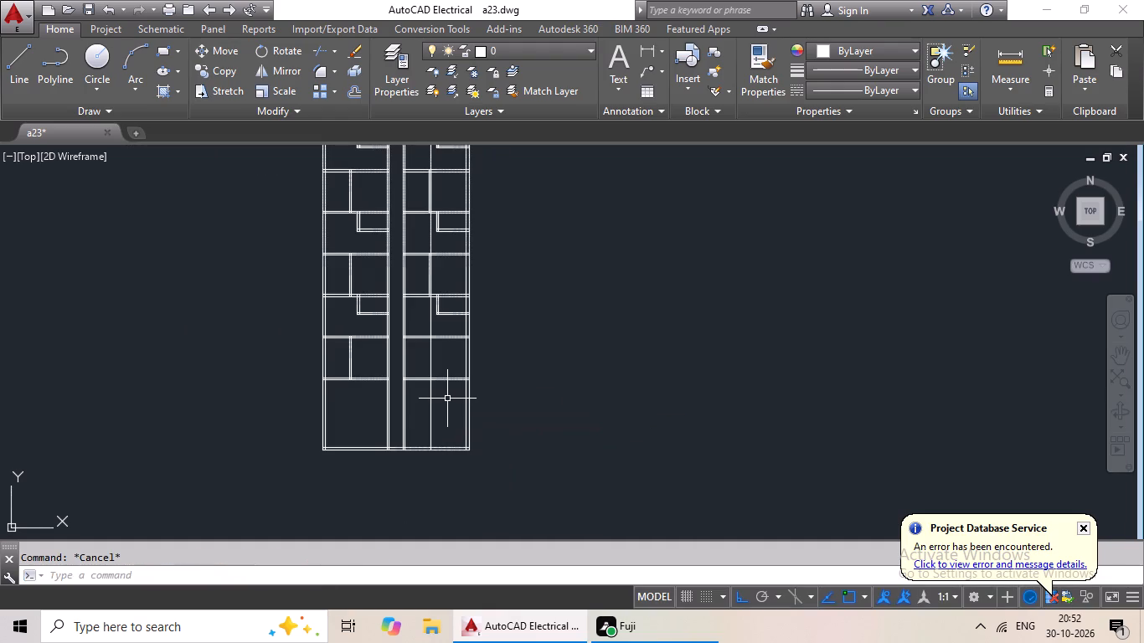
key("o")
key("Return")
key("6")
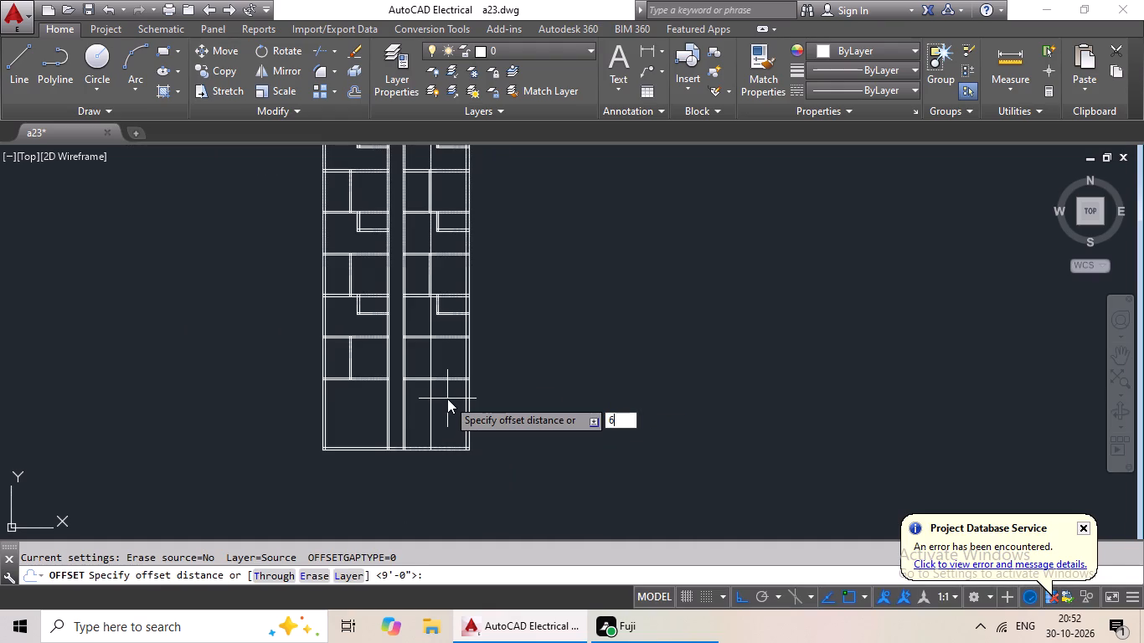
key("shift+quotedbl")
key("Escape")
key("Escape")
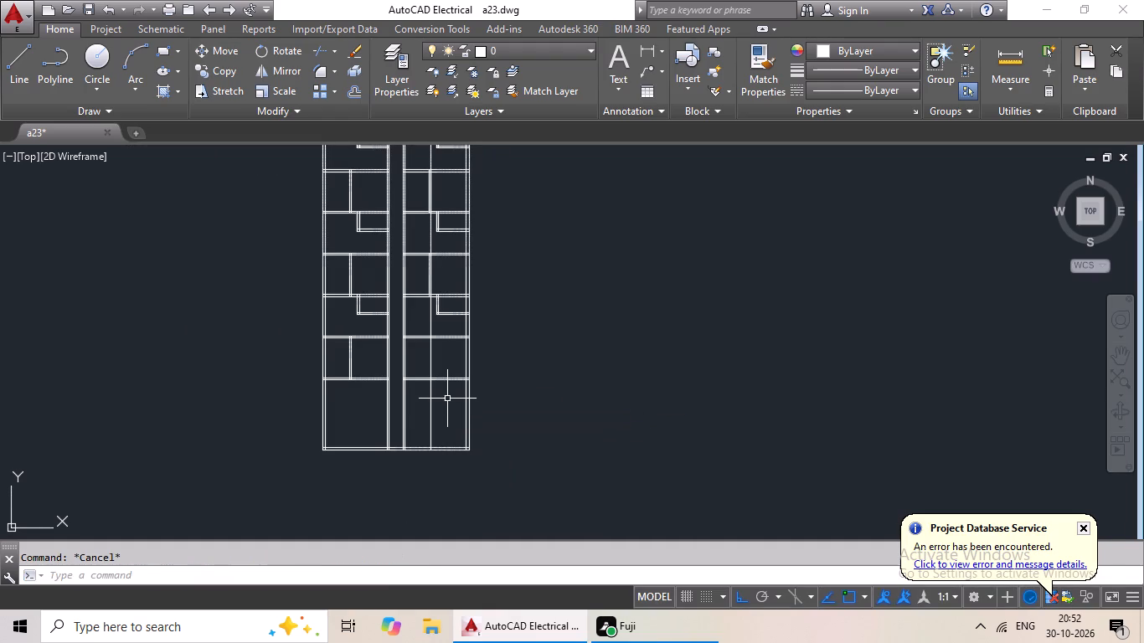
Offset the right wing's new vertical line 6" toward the central passage to form a partition.
key("o")
key("Return")
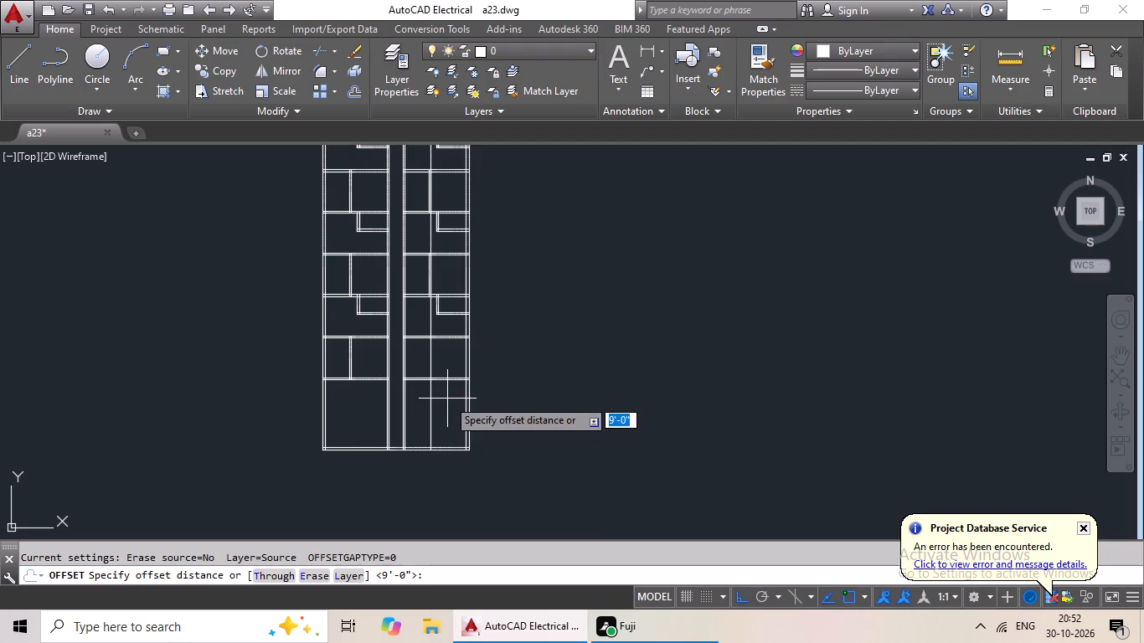
key("6")
key("shift+quotedbl")
key("Return")
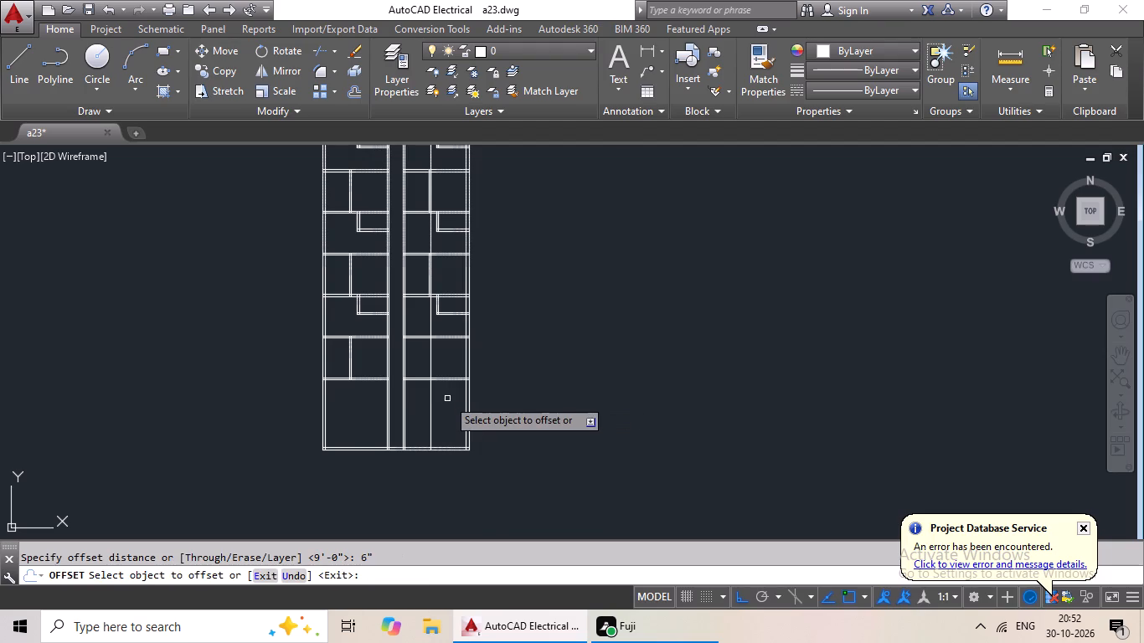
left_click_drag(431, 405, 424, 414)
left_click(416, 419)
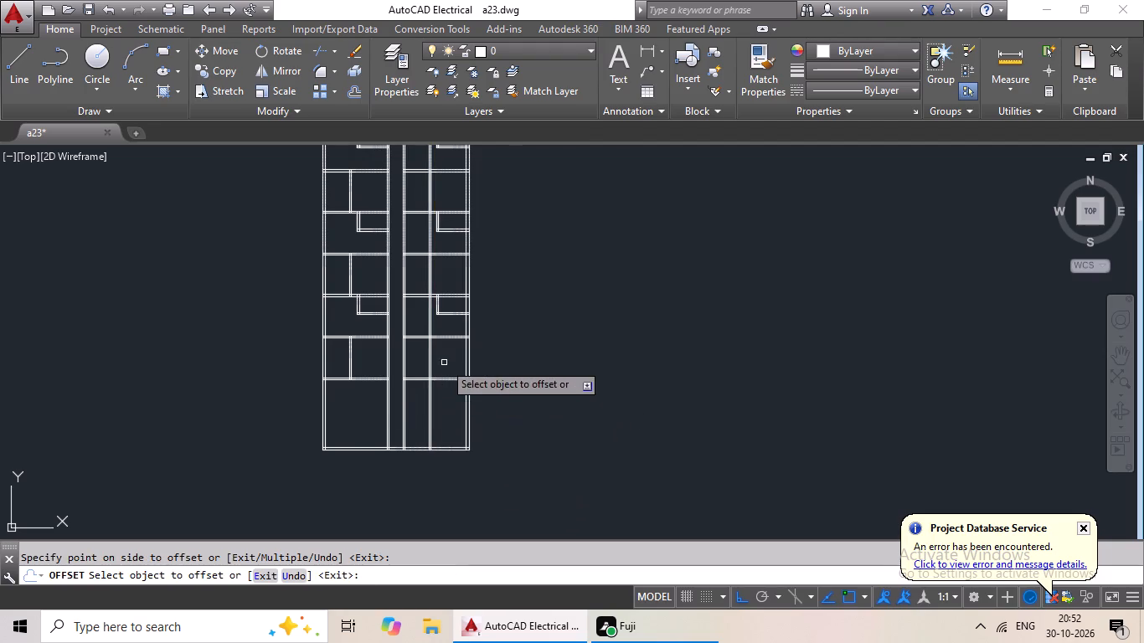
scroll(446, 354, "up", 3)
scroll(446, 363, "down", 3)
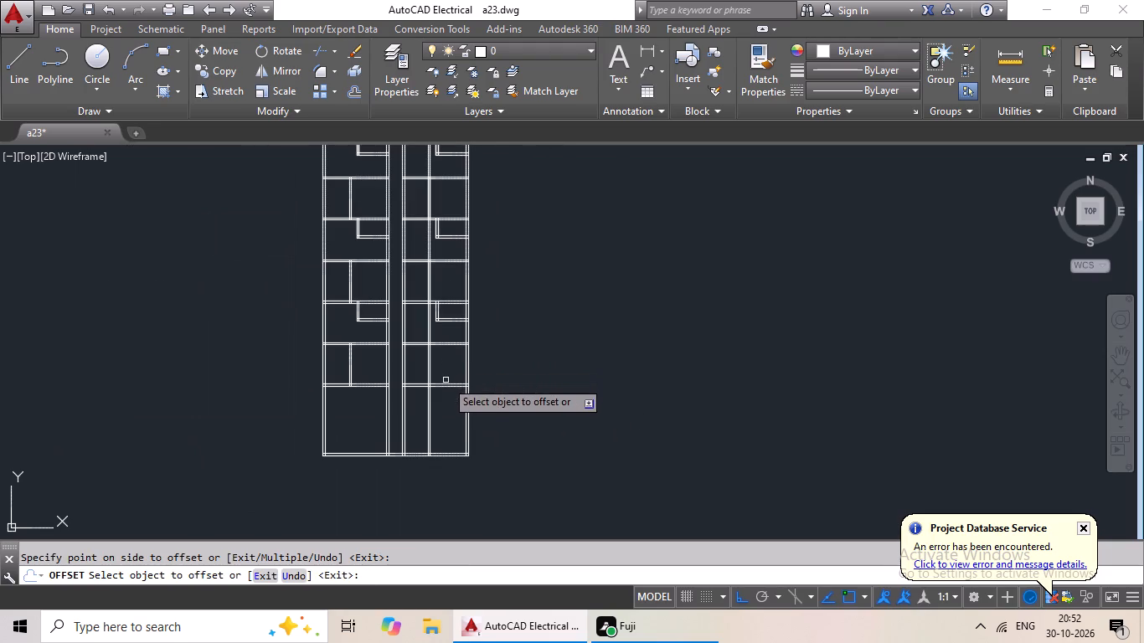
scroll(441, 361, "up", 2)
key("Escape")
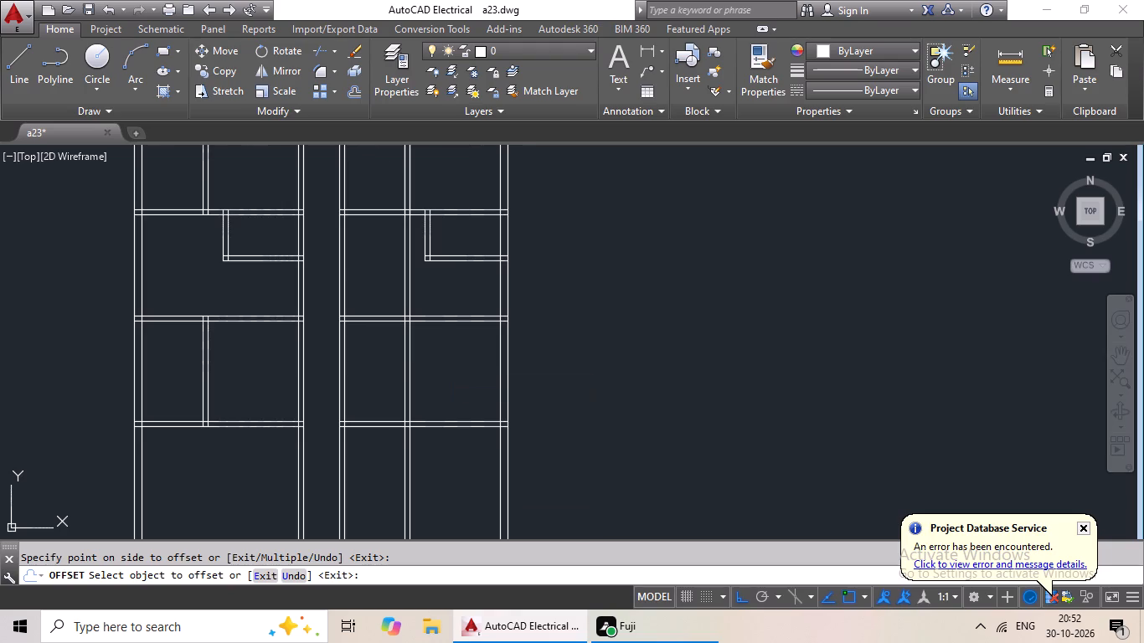
key("Escape")
Trim the right wing's new vertical partition lines below its lowest horizontal partition, leaving one open room down to the bottom wall.
key("t")
key("r")
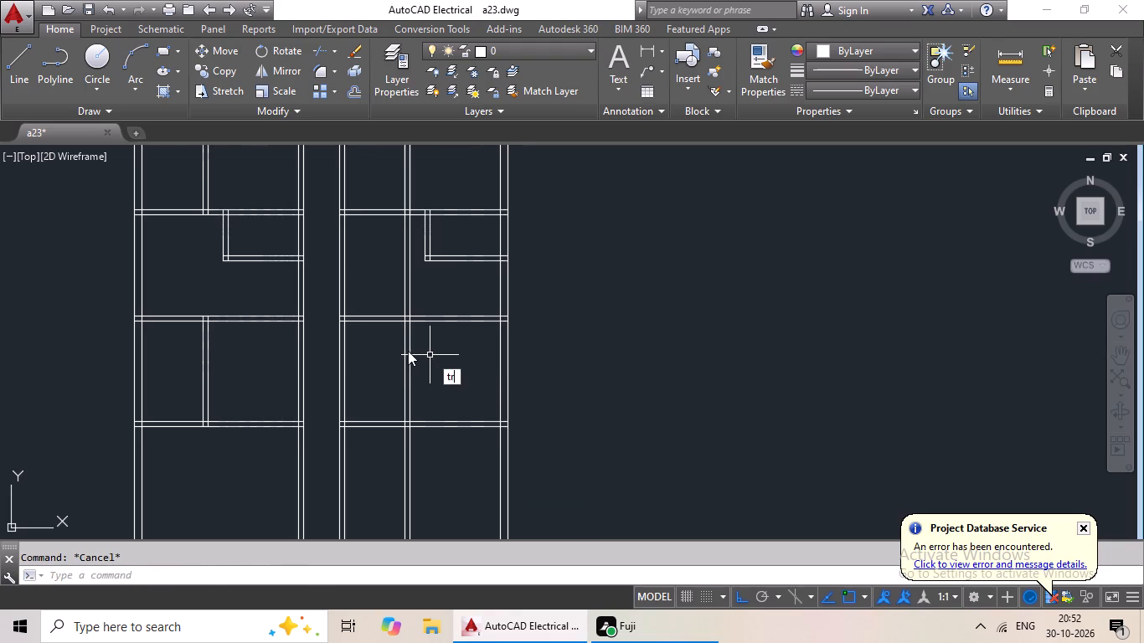
key("space")
key("space")
middle_click_drag(435, 450, 436, 398)
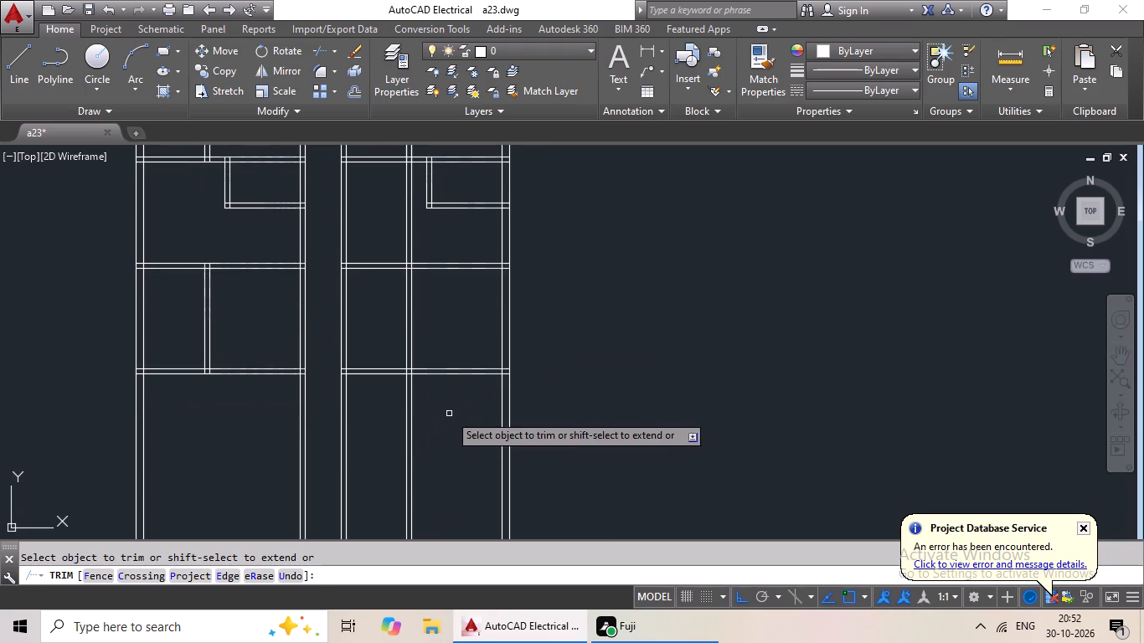
left_click_drag(435, 412, 388, 496)
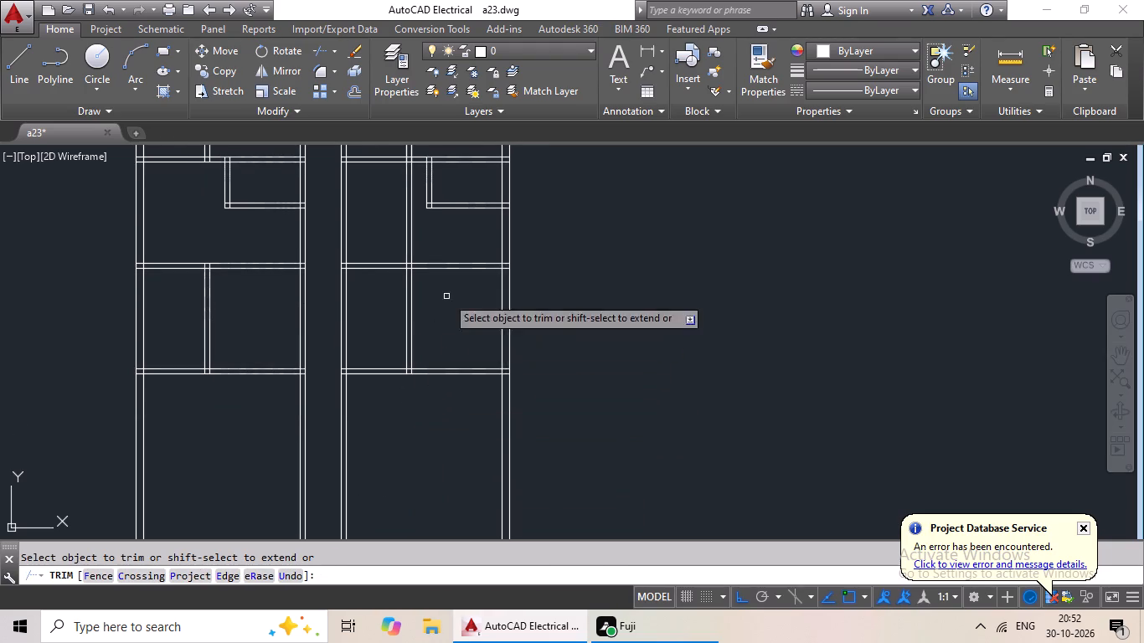
Trim the right wing's new vertical partition lines out of the rooms containing the lowest and middle small corner rooms.
middle_click_drag(443, 314, 351, 550)
middle_click_drag(344, 464, 363, 355)
scroll(351, 366, "up", 2)
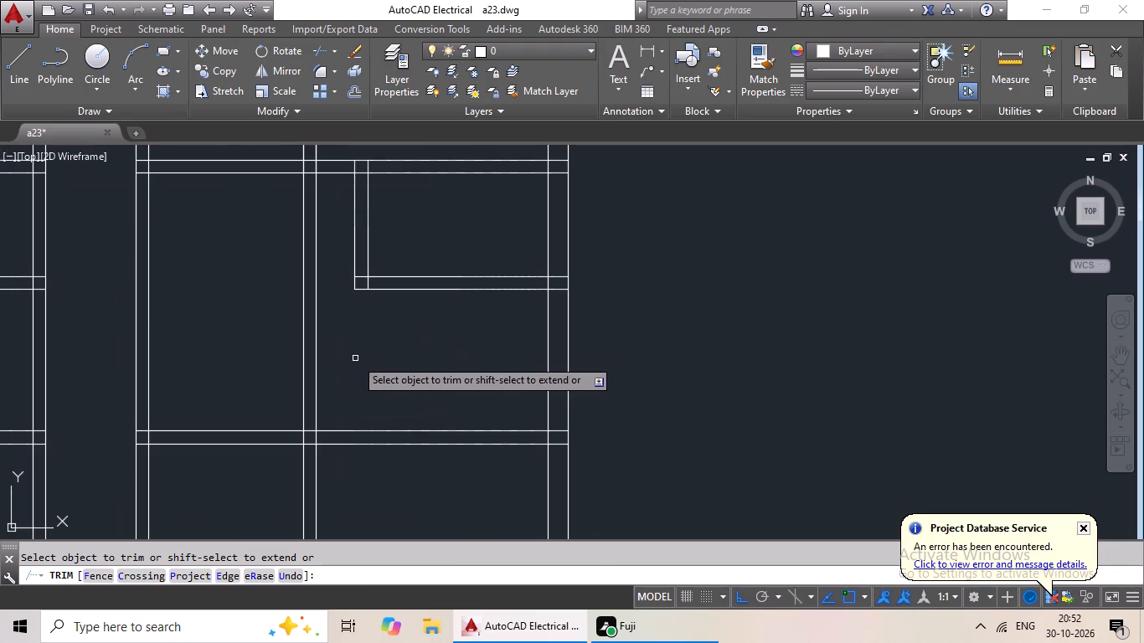
left_click_drag(355, 358, 239, 413)
left_click(239, 413)
scroll(257, 347, "down", 3)
middle_click_drag(256, 345, 223, 445)
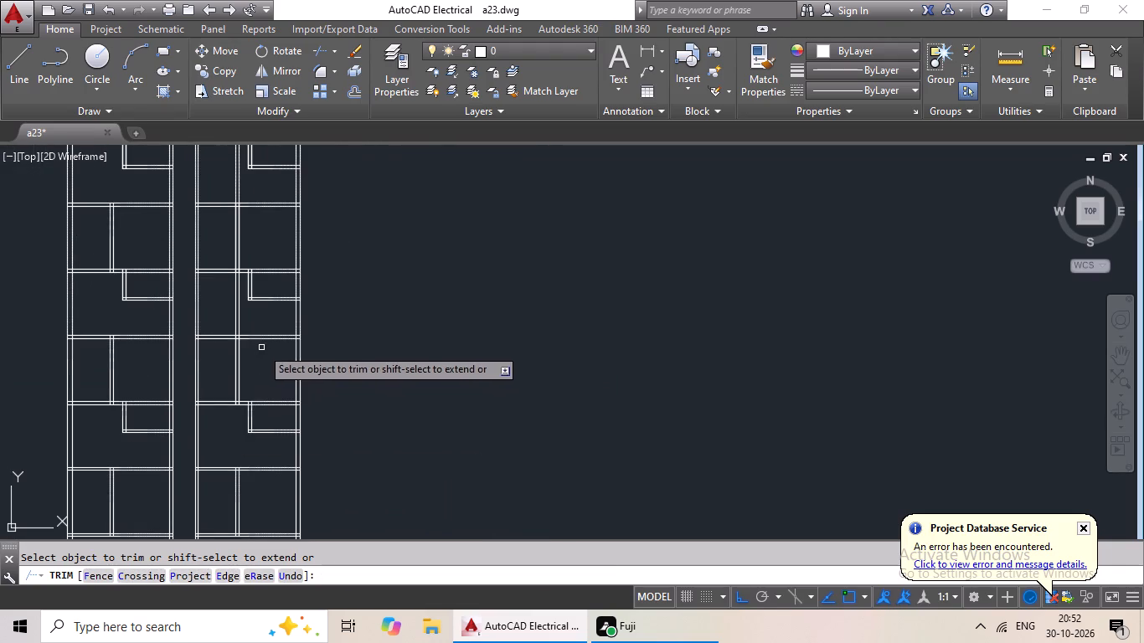
scroll(244, 292, "up", 2)
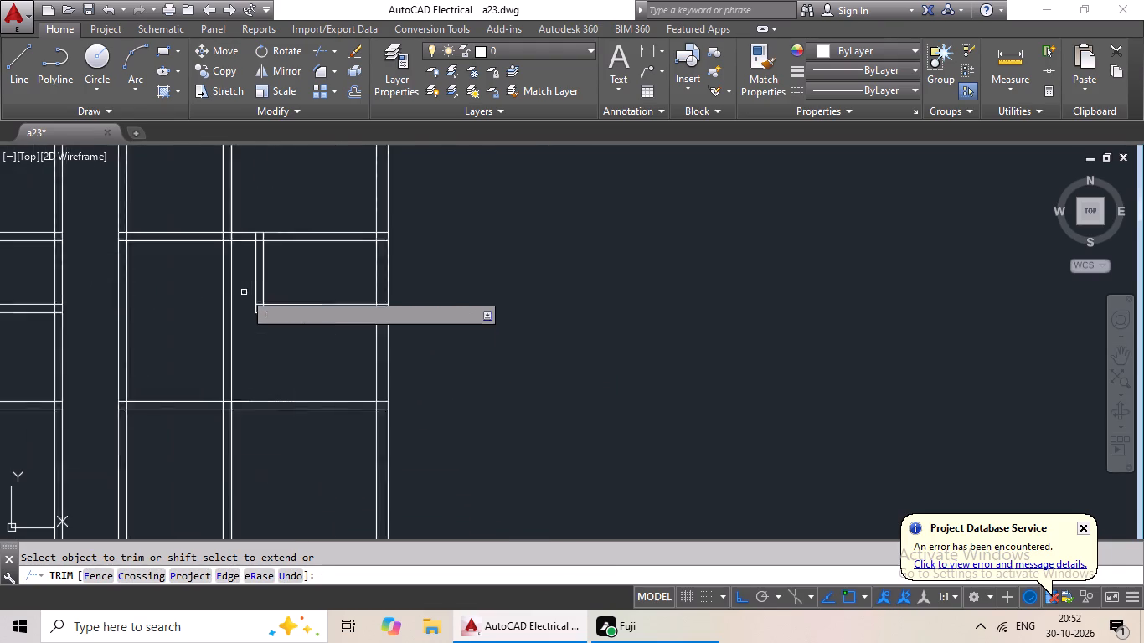
scroll(244, 292, "up", 2)
left_click_drag(246, 289, 140, 403)
left_click(141, 400)
Trim the right wing's new vertical partition lines out of the room containing the uppermost small corner room.
scroll(177, 367, "down", 5)
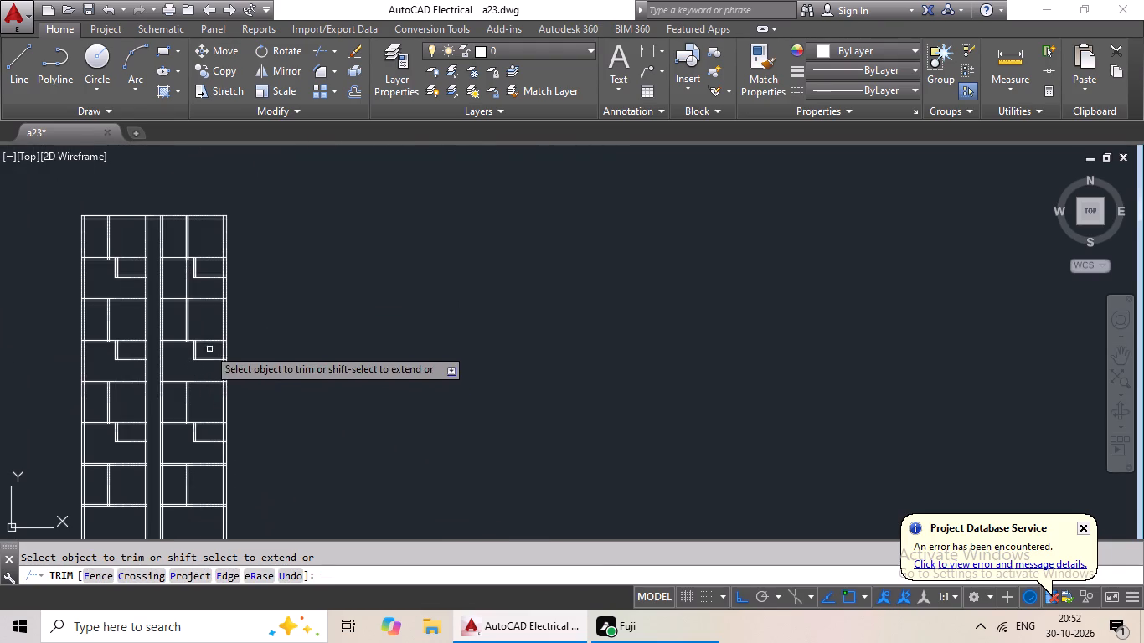
scroll(187, 317, "up", 1)
scroll(198, 234, "up", 3)
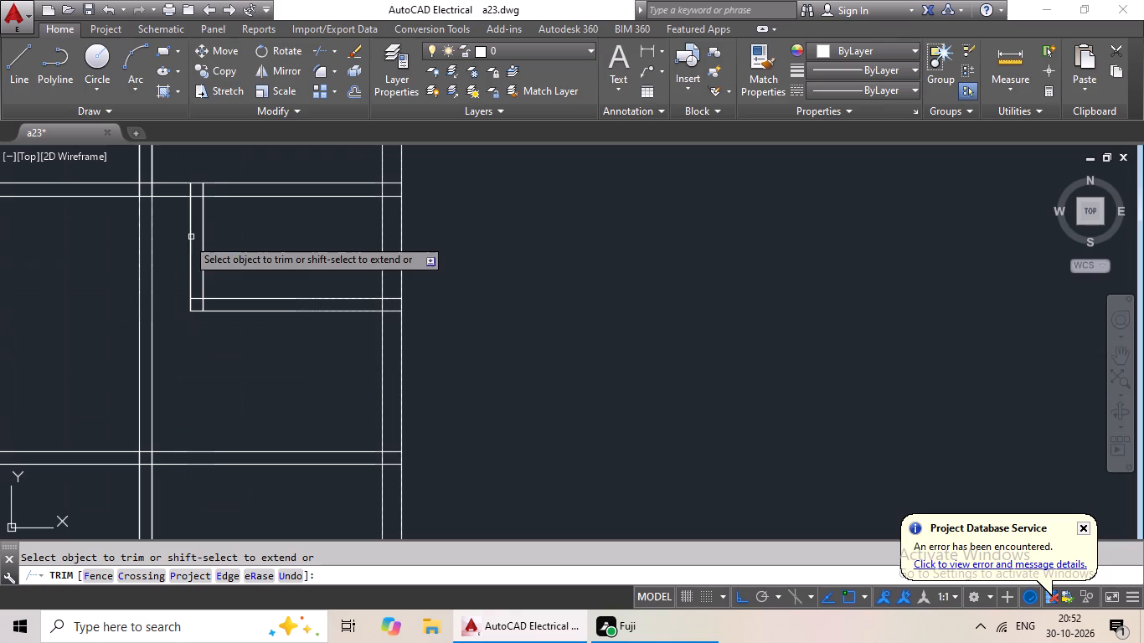
left_click_drag(171, 228, 93, 299)
left_click(93, 299)
scroll(124, 282, "down", 4)
middle_click_drag(116, 292, 221, 244)
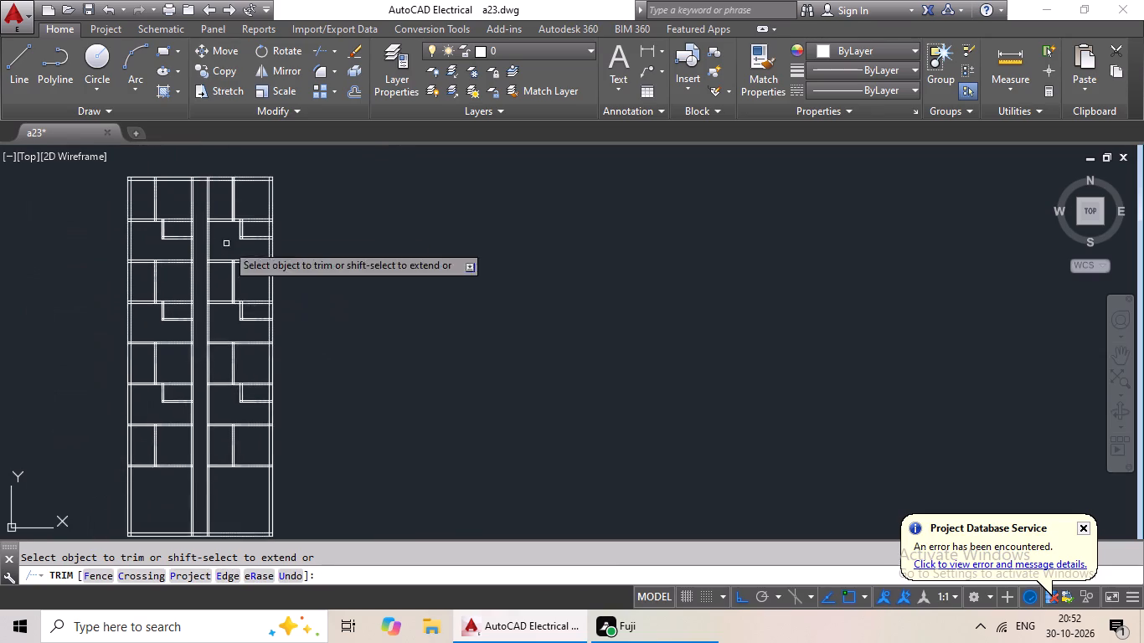
middle_click_drag(224, 294, 240, 201)
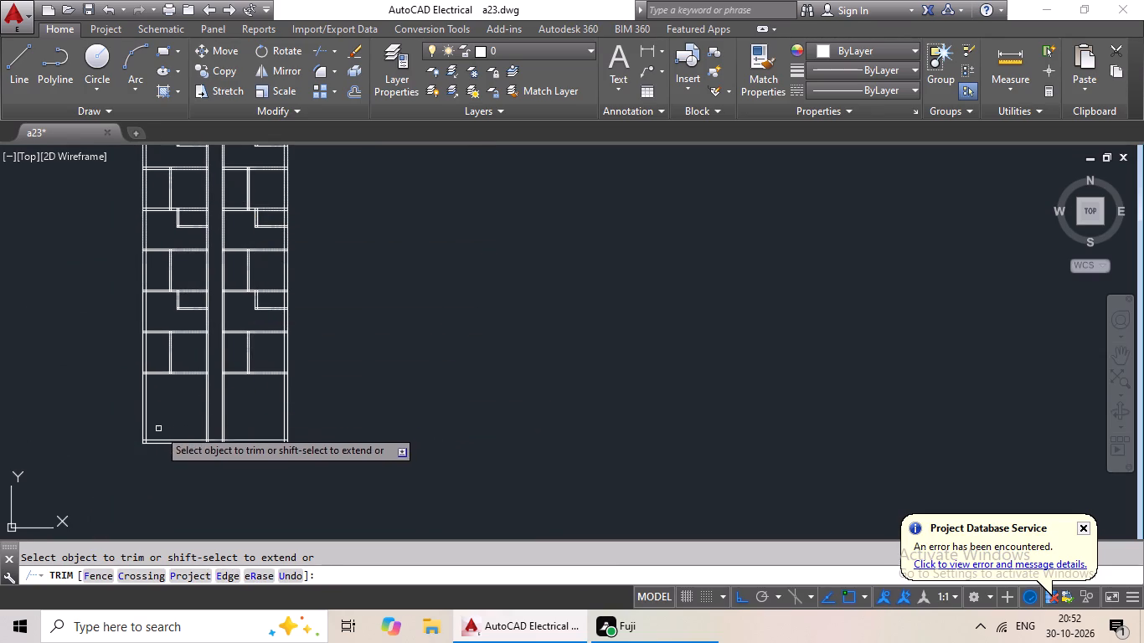
scroll(231, 411, "down", 1)
middle_click_drag(235, 402, 287, 389)
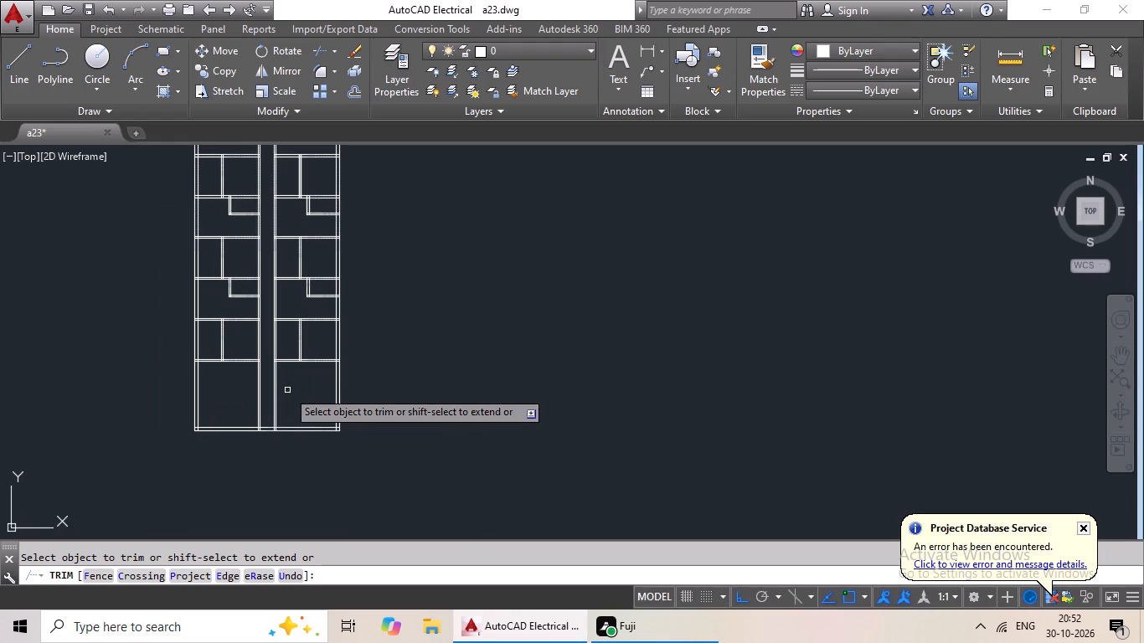
middle_click_drag(287, 388, 318, 373)
middle_click_drag(318, 379, 287, 490)
middle_click_drag(293, 467, 302, 435)
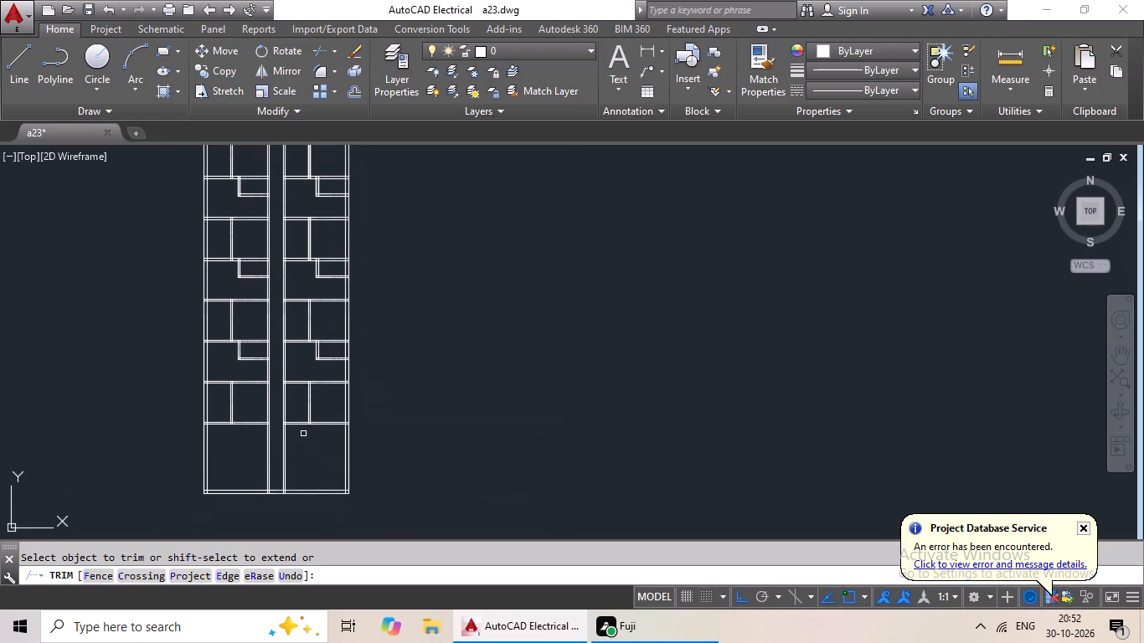
key("Escape")
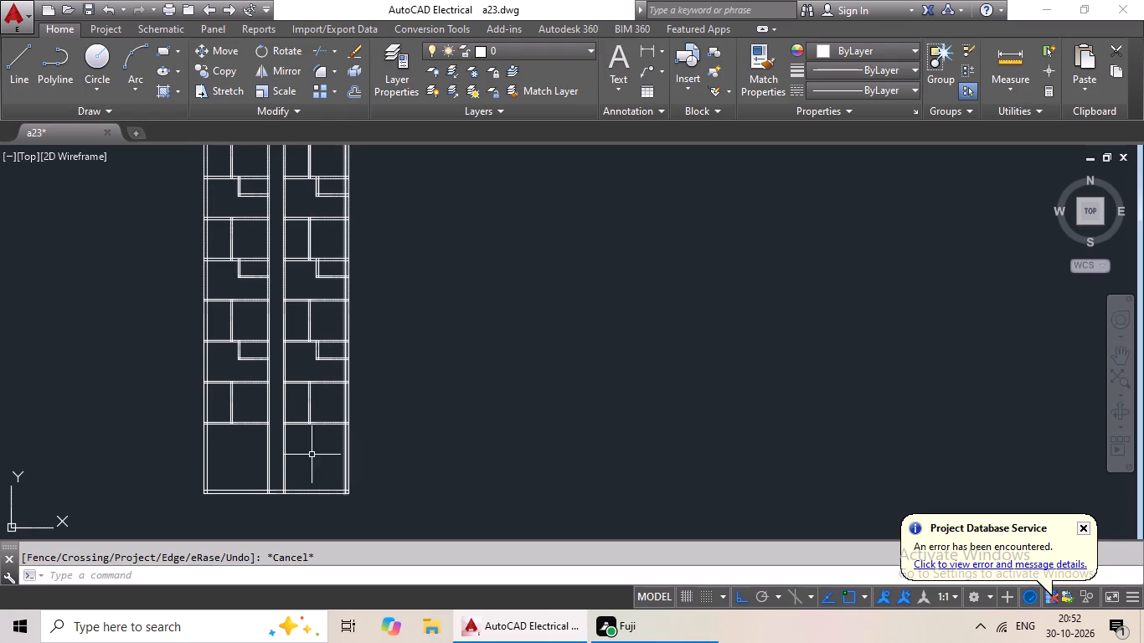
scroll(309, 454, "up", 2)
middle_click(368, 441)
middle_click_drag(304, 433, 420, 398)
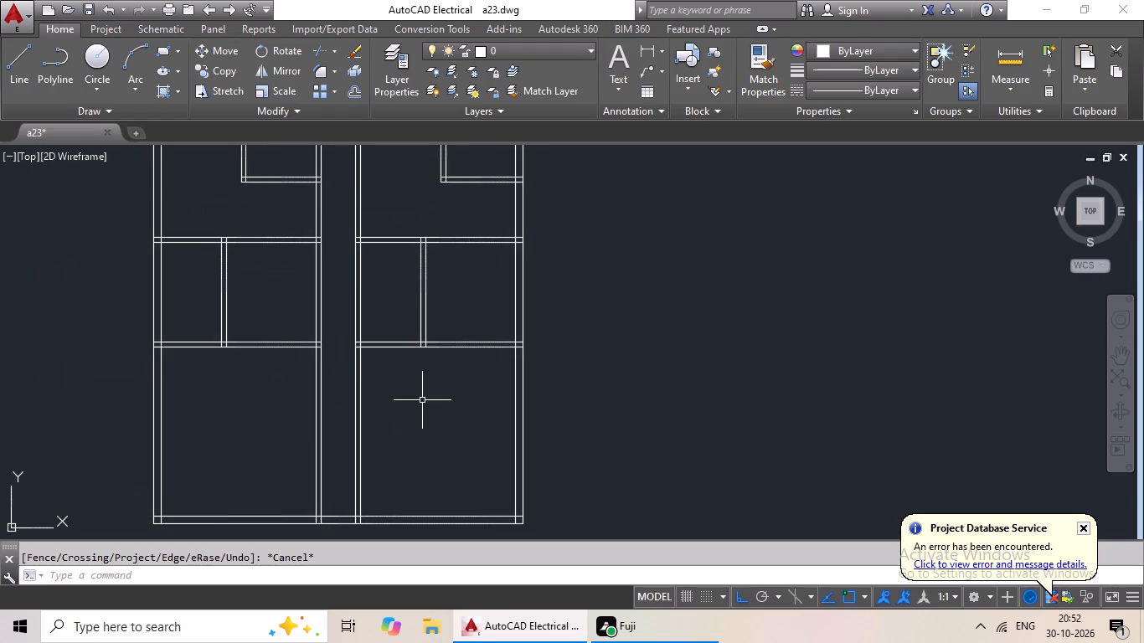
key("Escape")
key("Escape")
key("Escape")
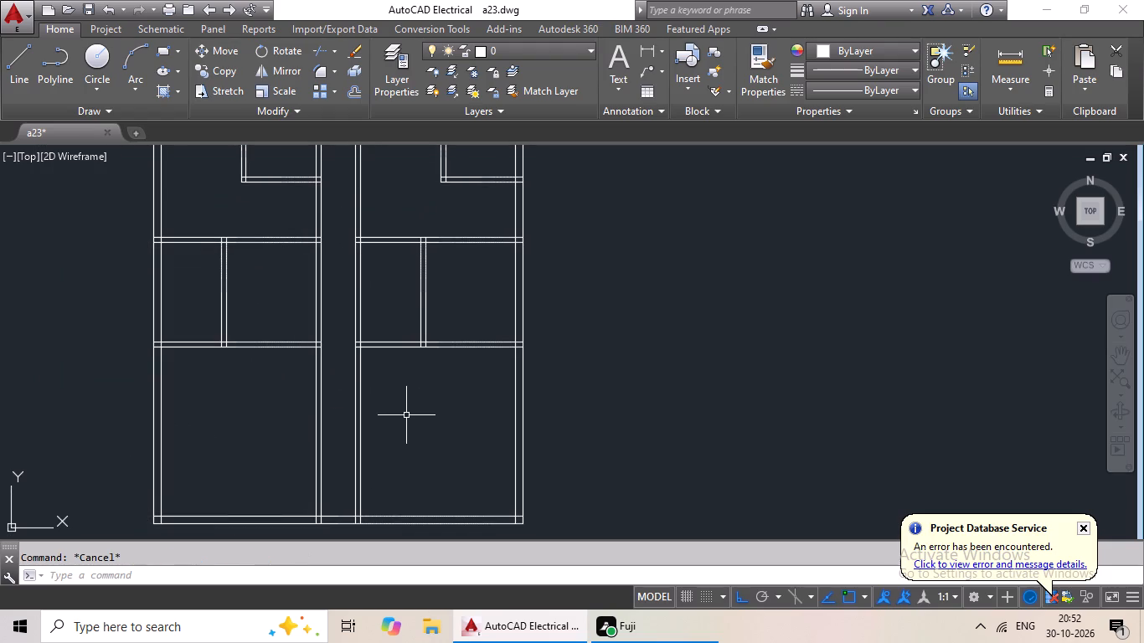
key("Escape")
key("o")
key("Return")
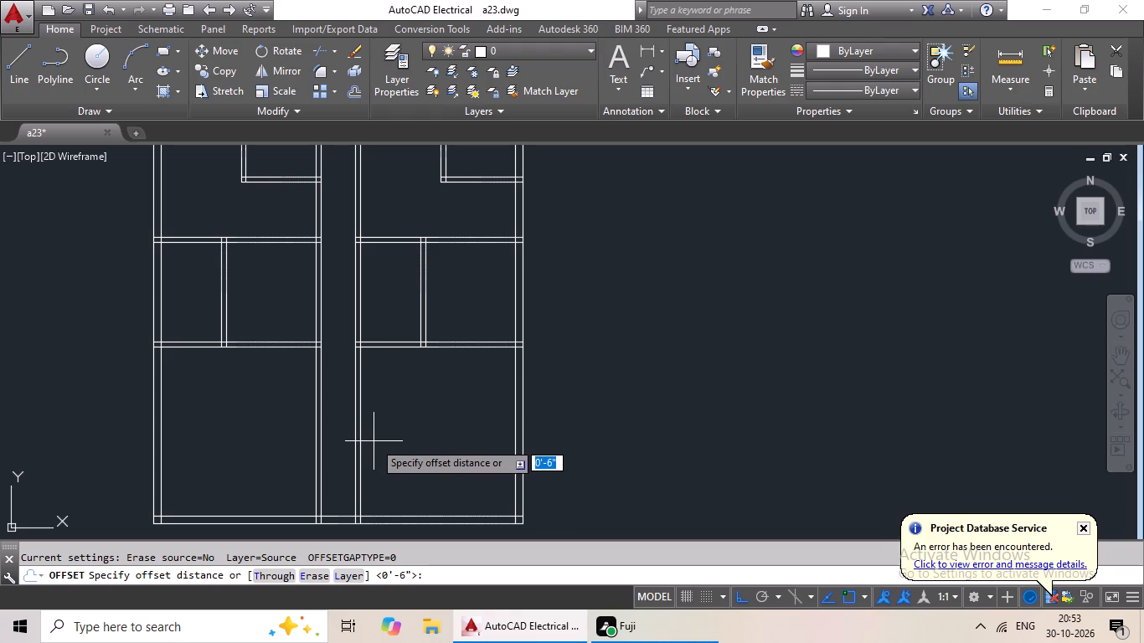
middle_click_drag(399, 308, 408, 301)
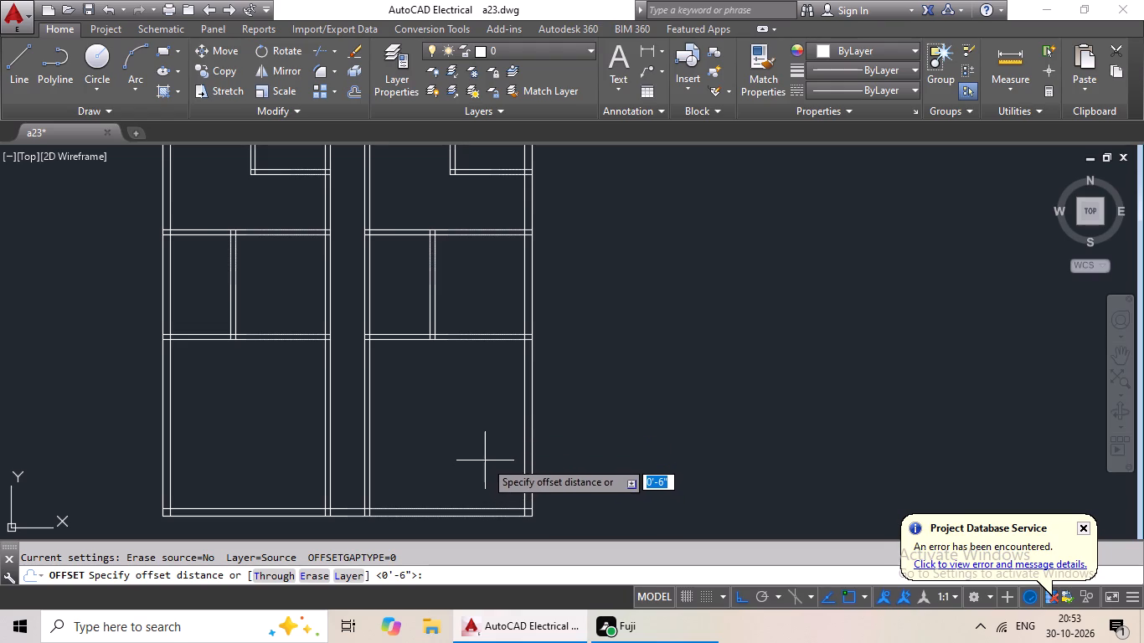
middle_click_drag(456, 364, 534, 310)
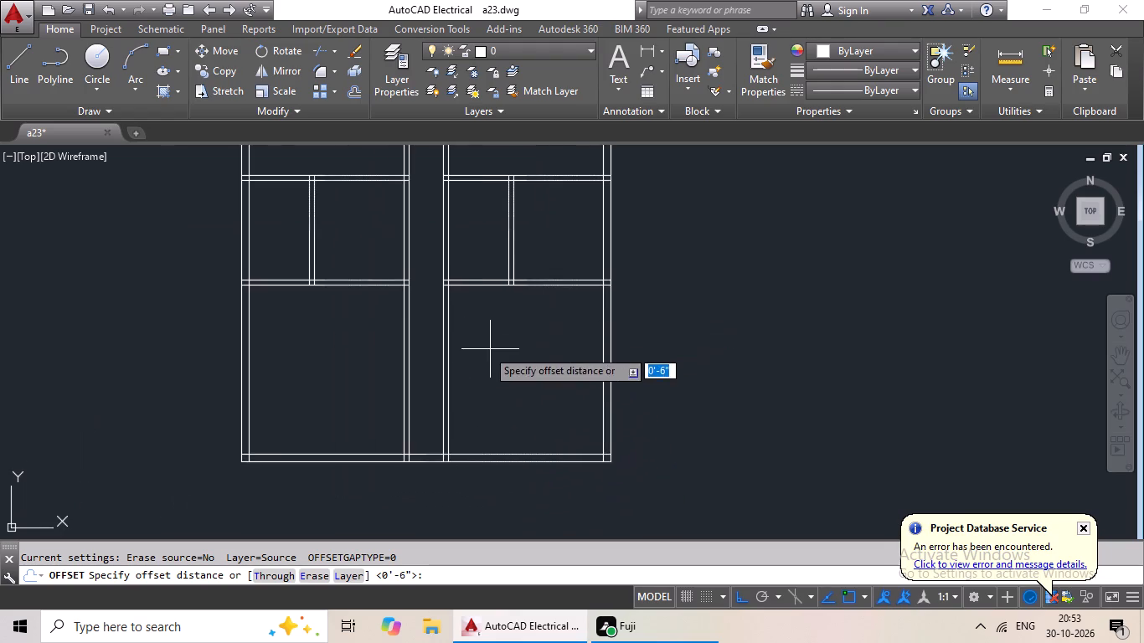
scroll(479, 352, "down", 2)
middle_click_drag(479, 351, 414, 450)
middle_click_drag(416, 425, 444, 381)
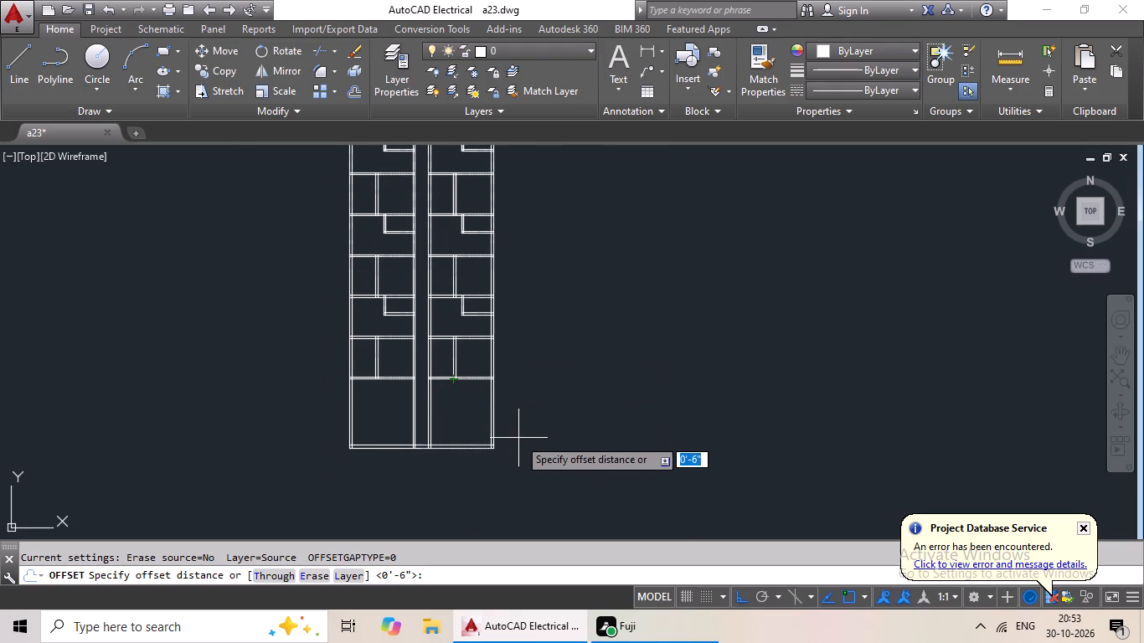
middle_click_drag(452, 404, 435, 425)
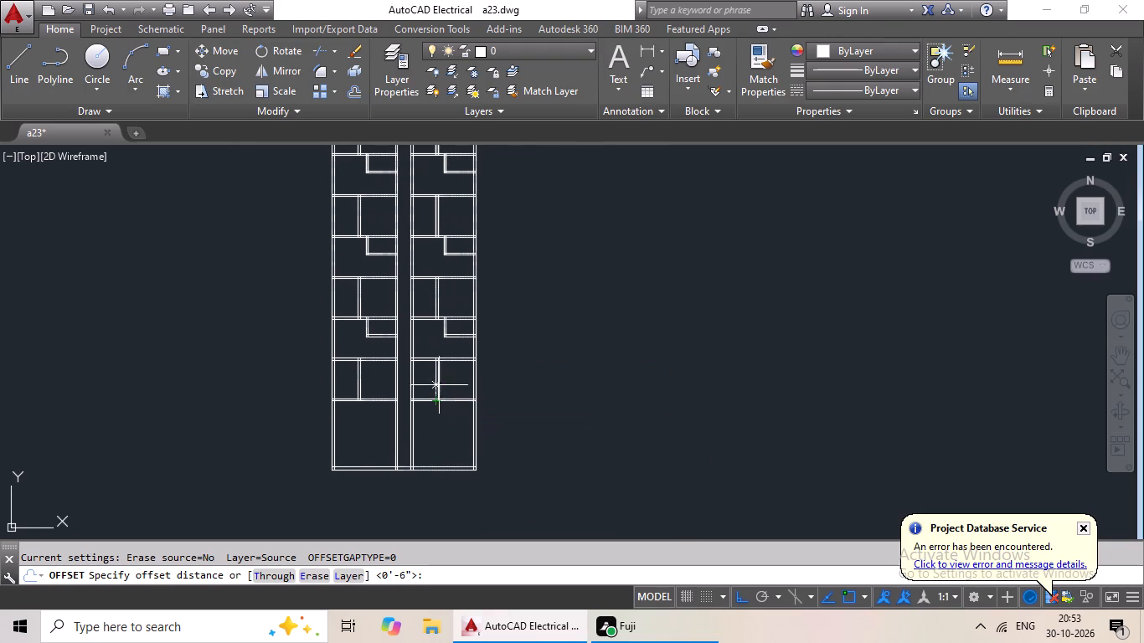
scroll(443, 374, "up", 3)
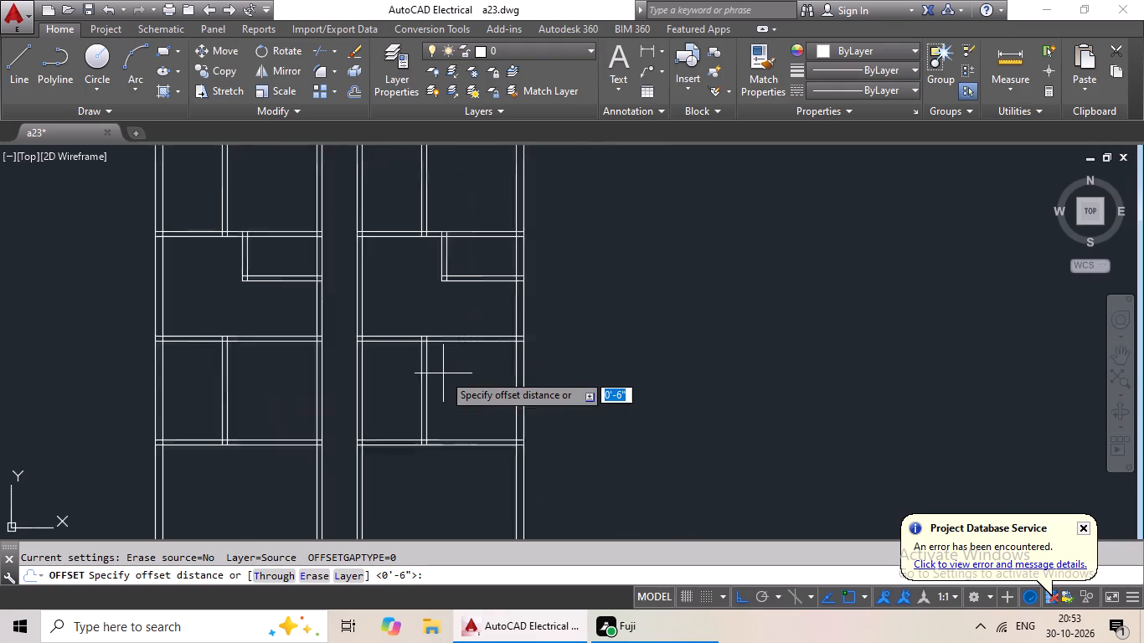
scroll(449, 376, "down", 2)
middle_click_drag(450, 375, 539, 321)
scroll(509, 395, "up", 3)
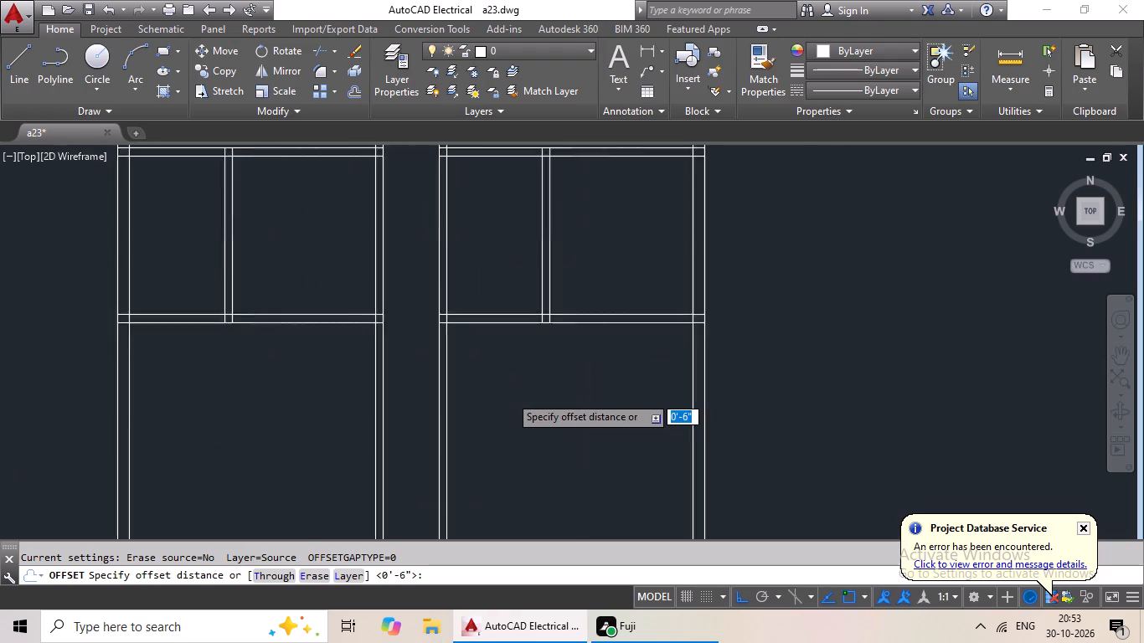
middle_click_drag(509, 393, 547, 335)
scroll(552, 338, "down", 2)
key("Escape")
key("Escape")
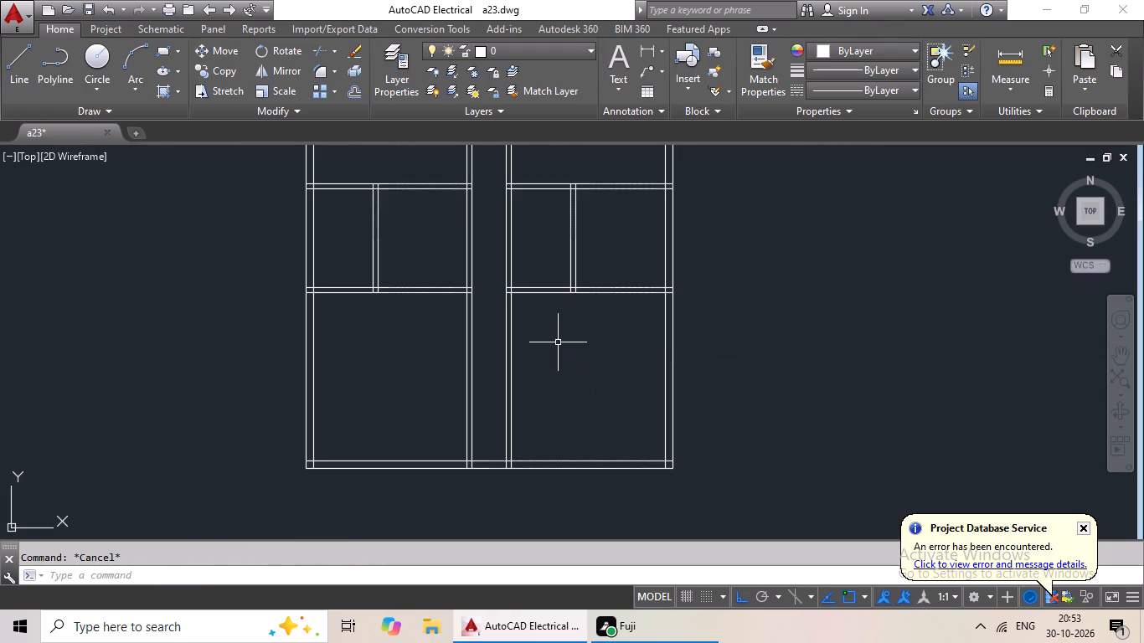
Offset the lower line of the lowest horizontal partition 10' downward in both the right and left wings.
key("o")
key("Return")
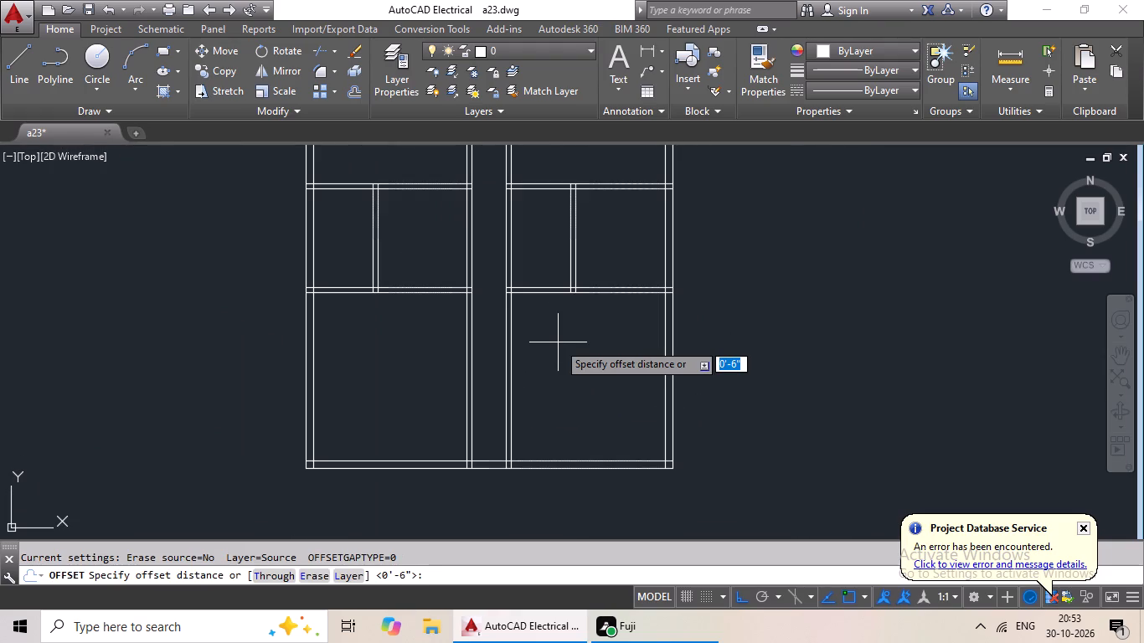
type("10")
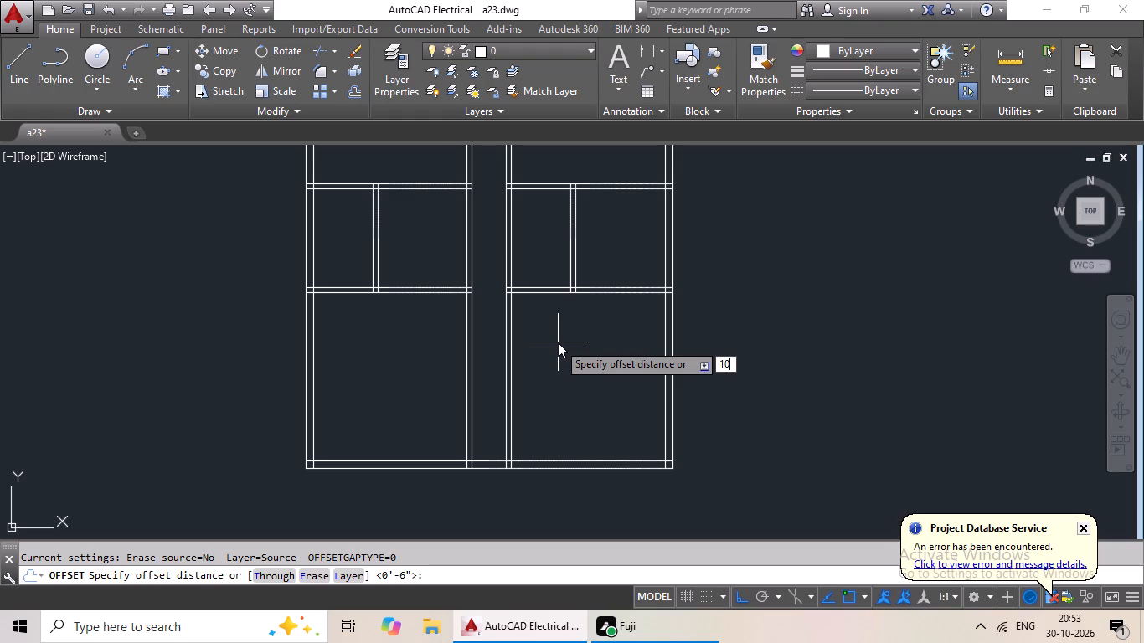
key("apostrophe")
key("Return")
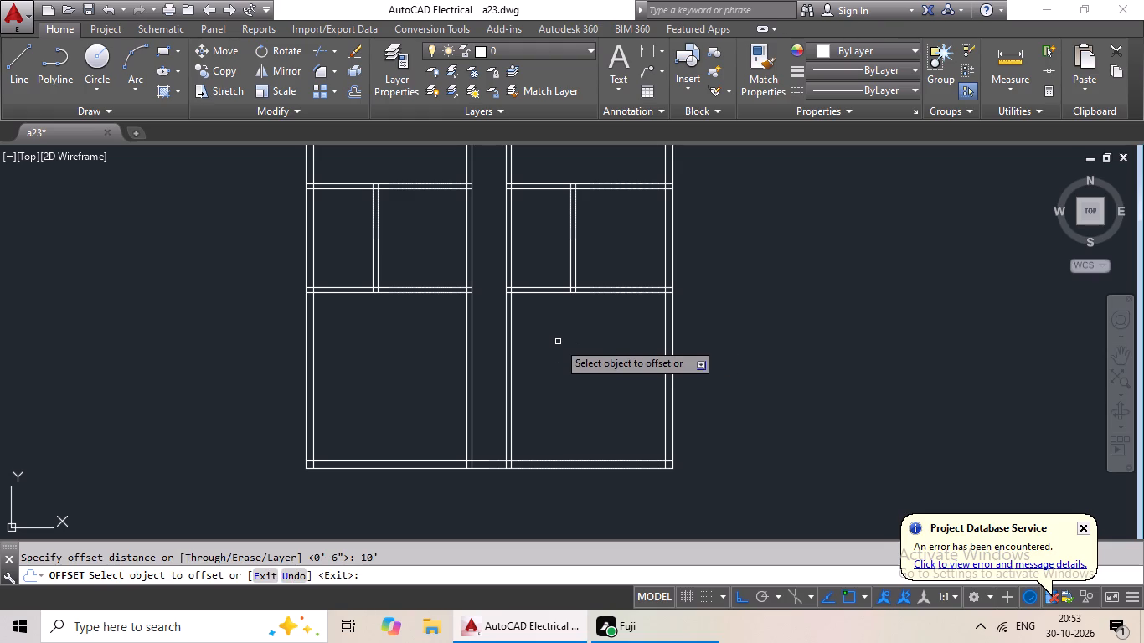
left_click(598, 295)
left_click(592, 327)
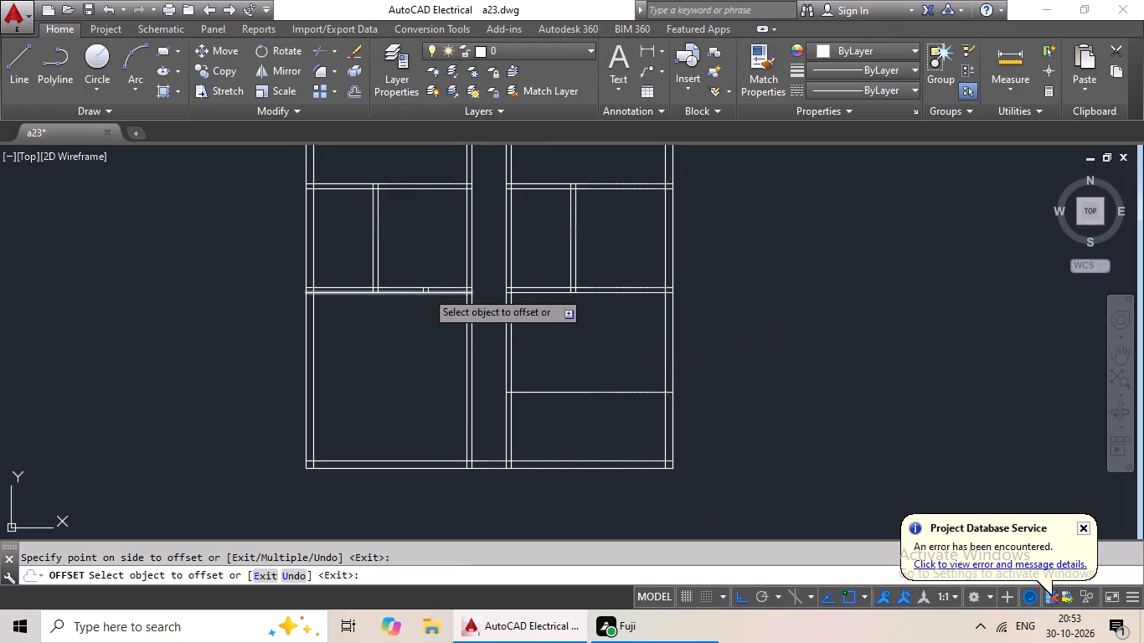
left_click(426, 293)
left_click(427, 324)
key("Escape")
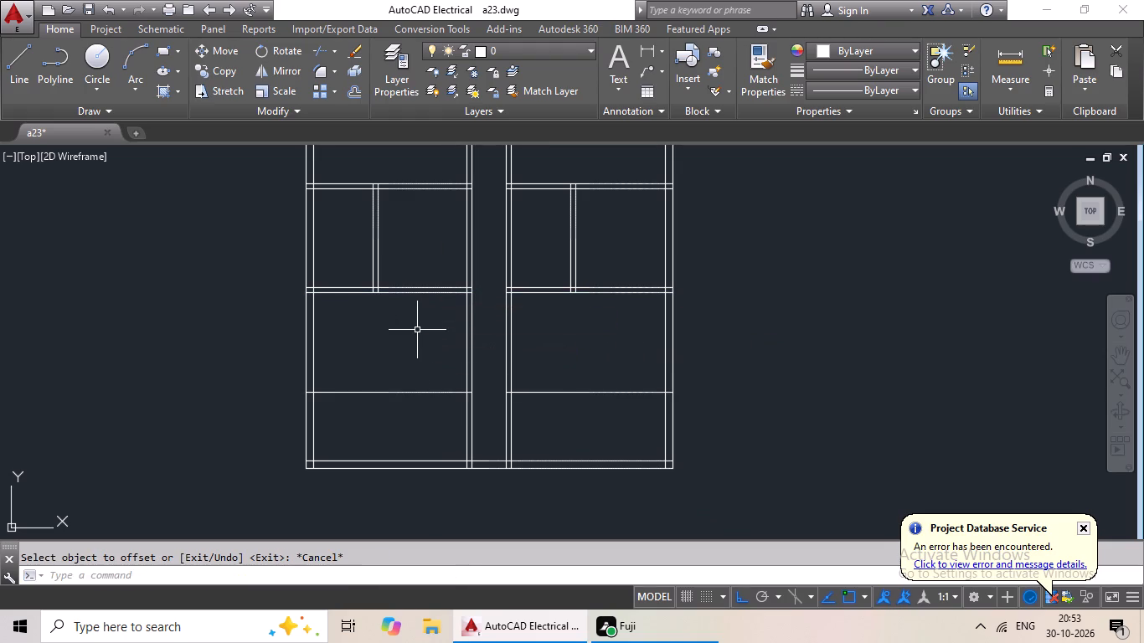
key("Escape")
Offset the new horizontal line in each wing 6" downward to form a partition above the bottom wall.
key("o")
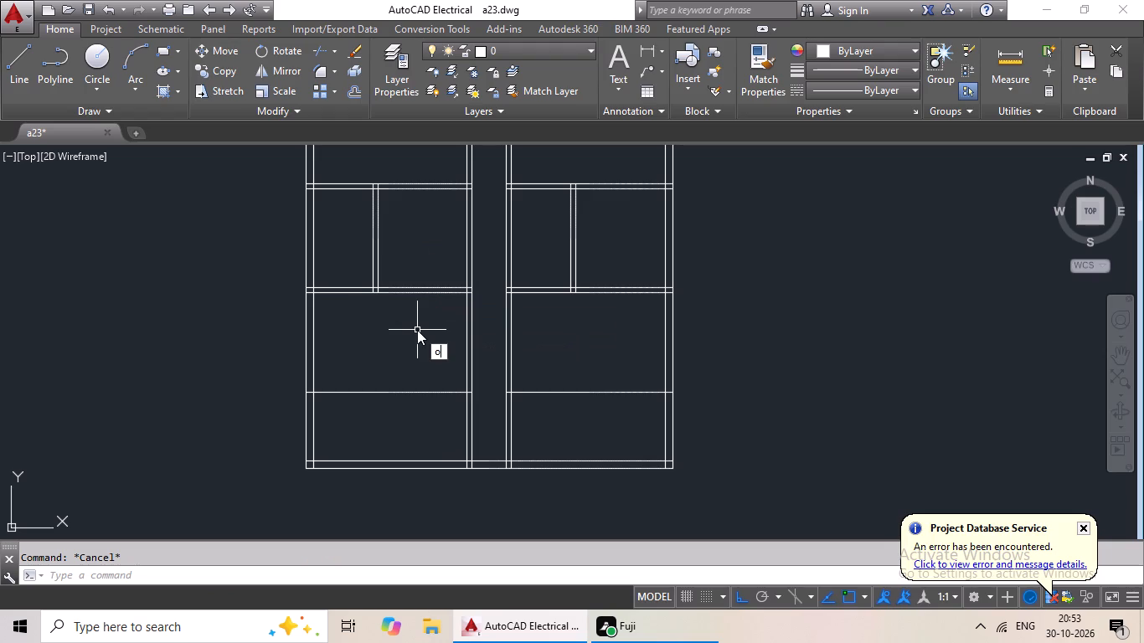
key("Return")
type("6\"")
key("Return")
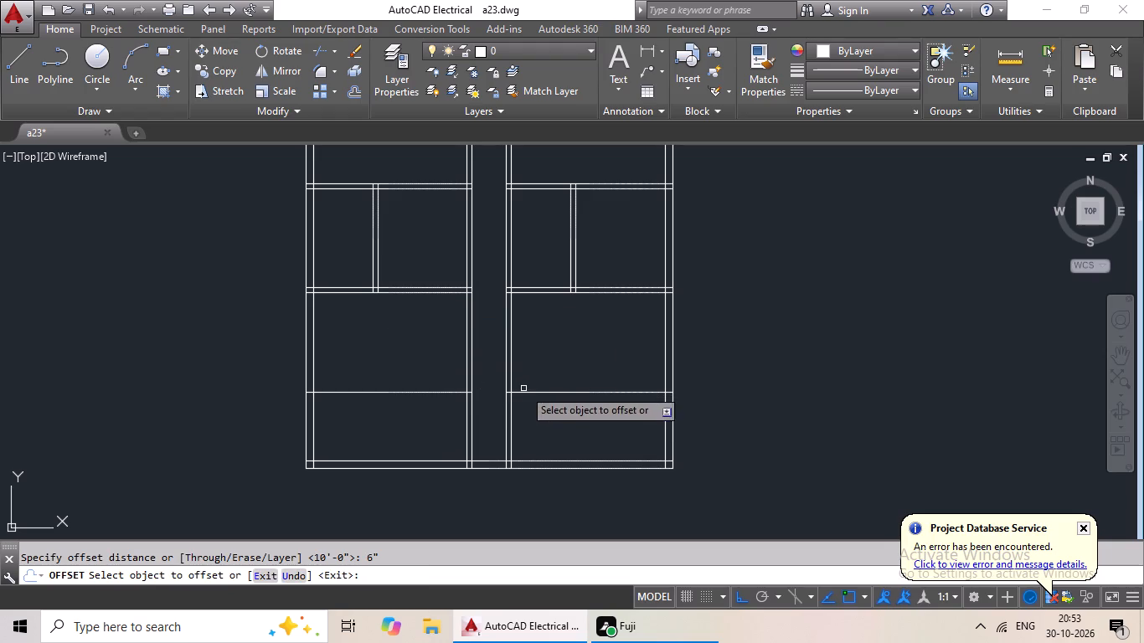
left_click_drag(534, 393, 537, 429)
left_click(539, 430)
left_click(358, 390)
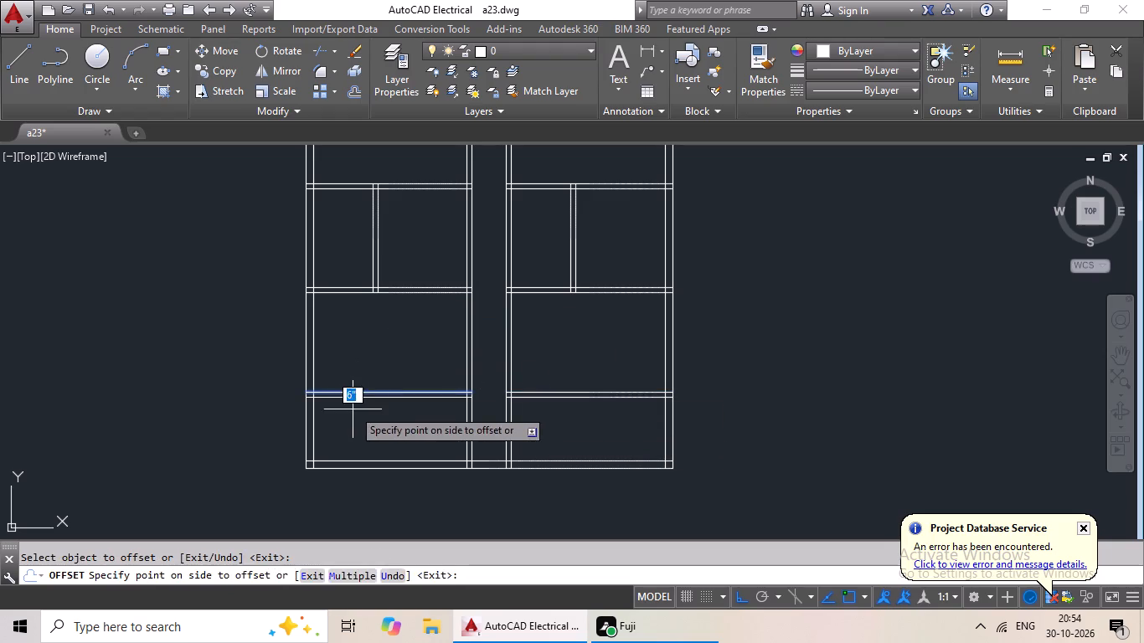
left_click(353, 409)
scroll(519, 383, "up", 2)
middle_click_drag(571, 350, 564, 384)
key("Escape")
key("Escape")
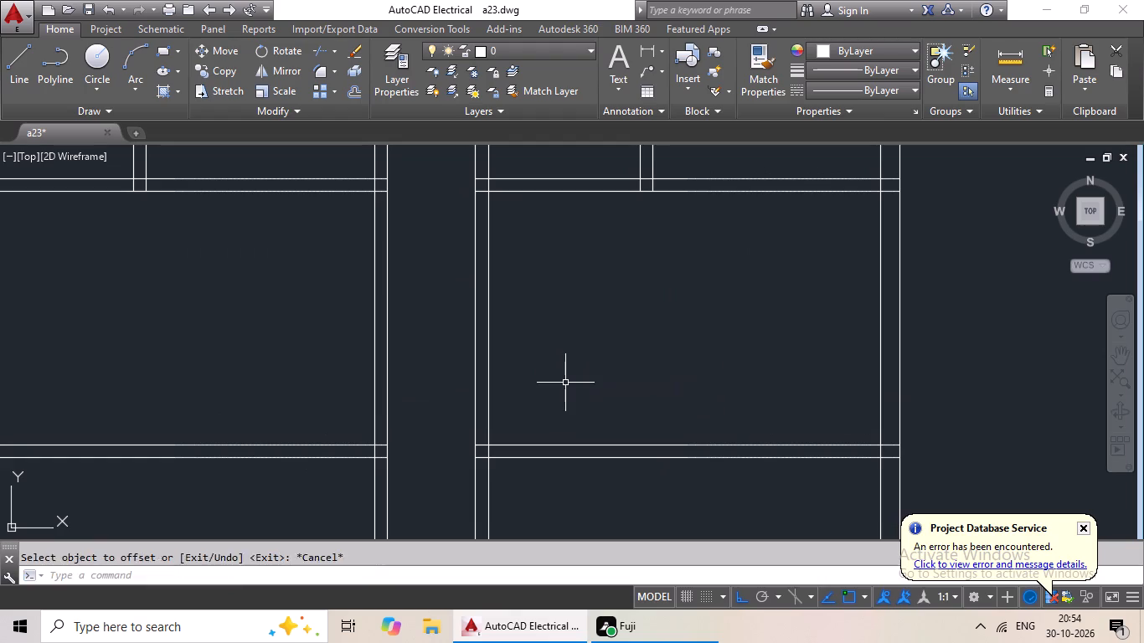
key("Escape")
key("Escape")
key("Escape")
Offset the inner line of the right outer wall 7' toward the central passage.
key("o")
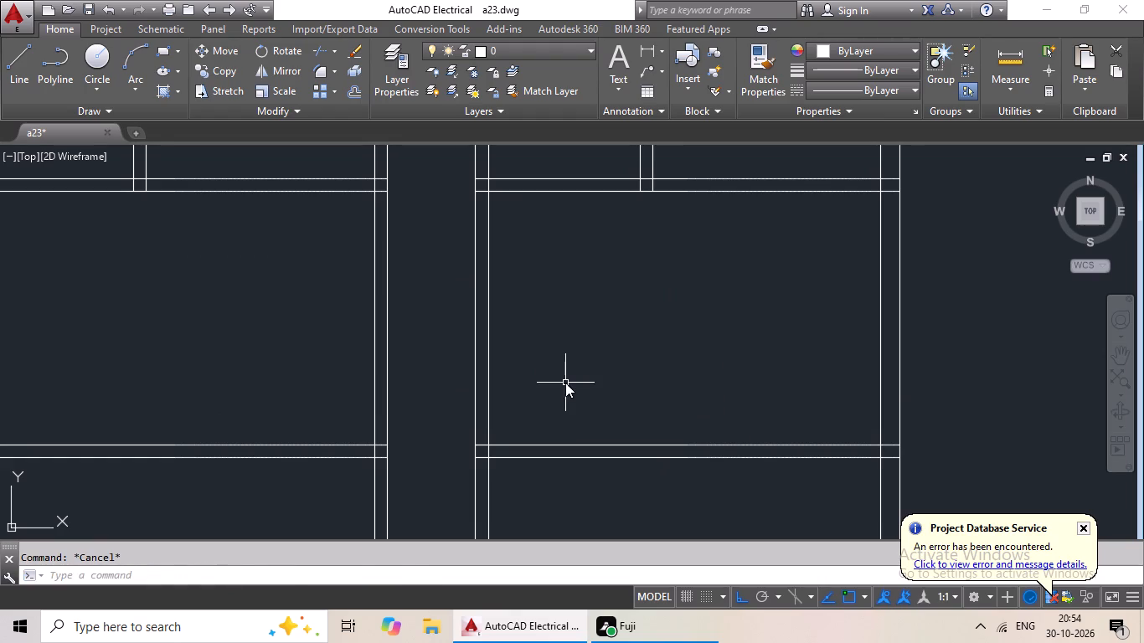
key("Return")
type("7'")
key("Return")
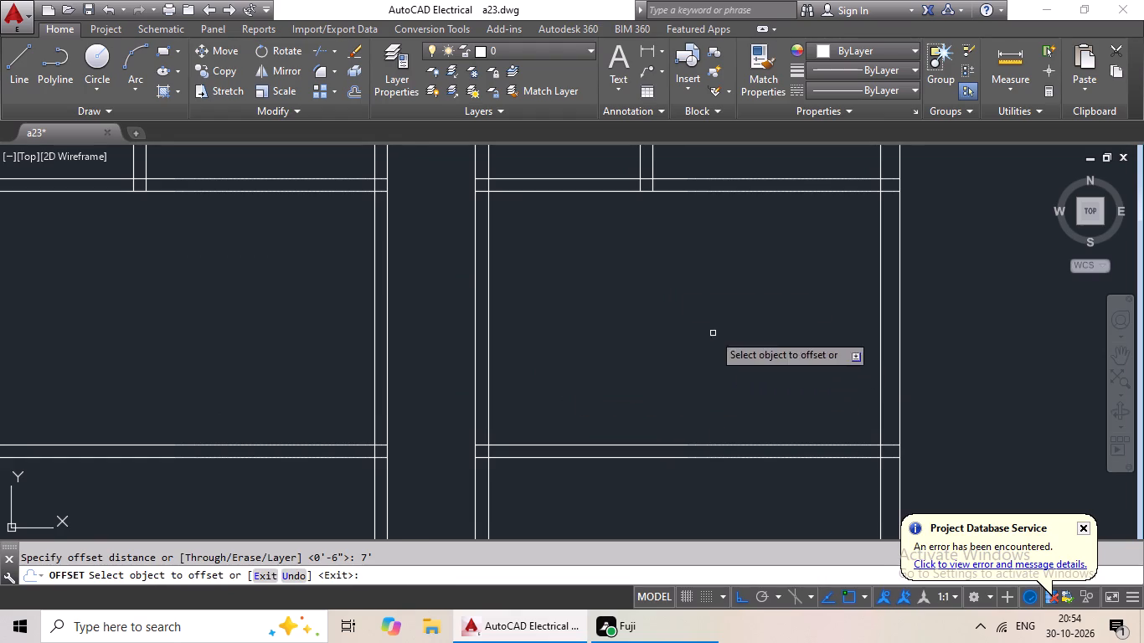
left_click_drag(880, 271, 867, 274)
left_click(781, 291)
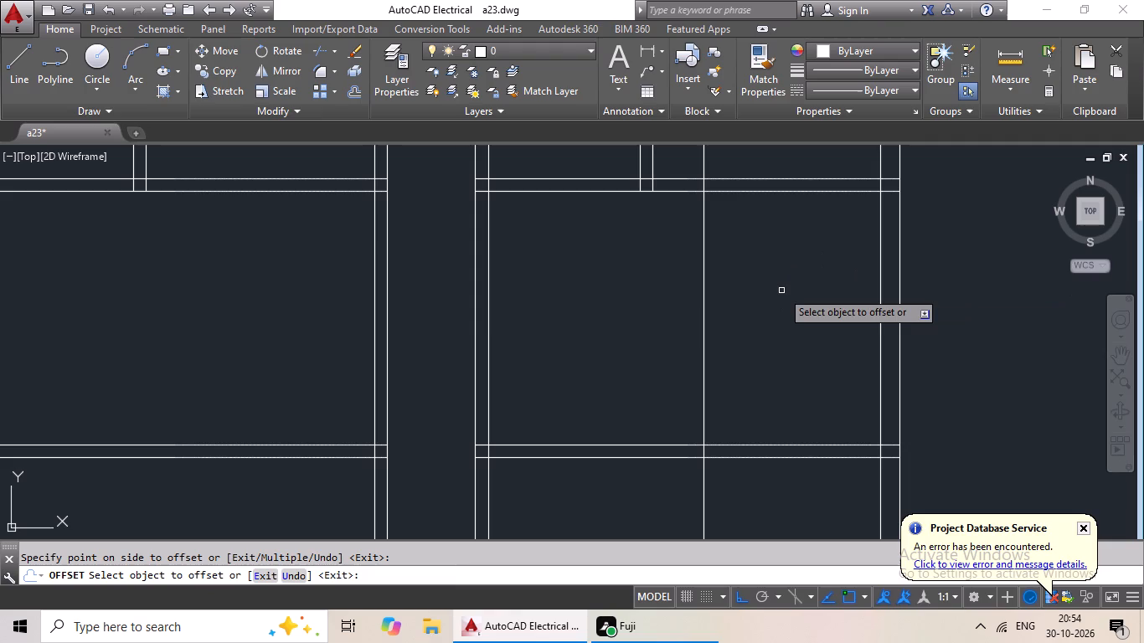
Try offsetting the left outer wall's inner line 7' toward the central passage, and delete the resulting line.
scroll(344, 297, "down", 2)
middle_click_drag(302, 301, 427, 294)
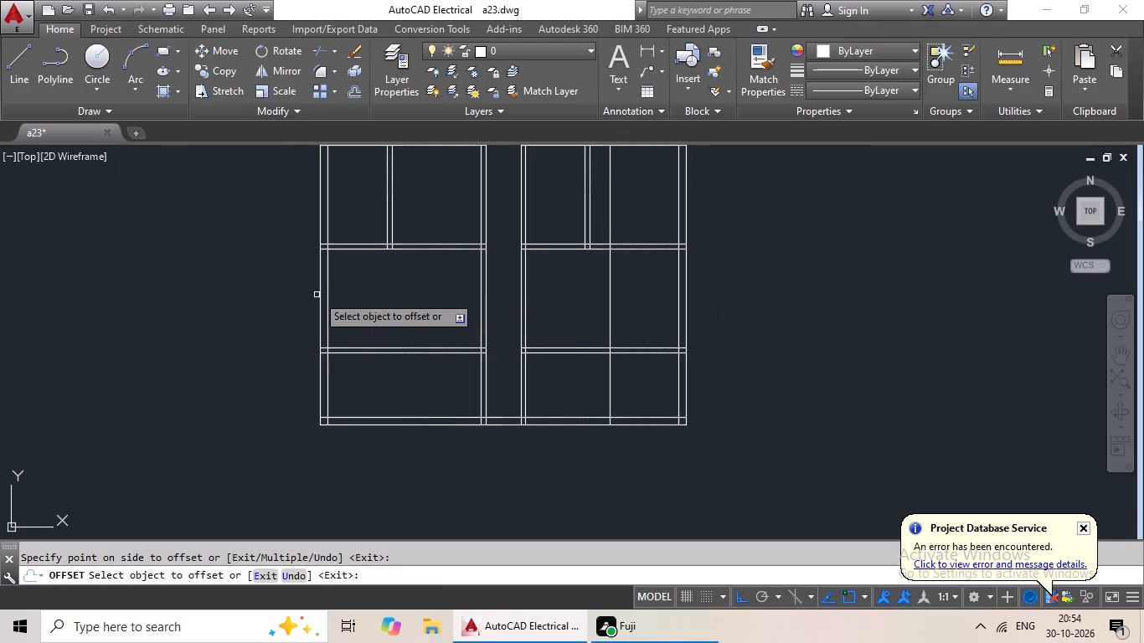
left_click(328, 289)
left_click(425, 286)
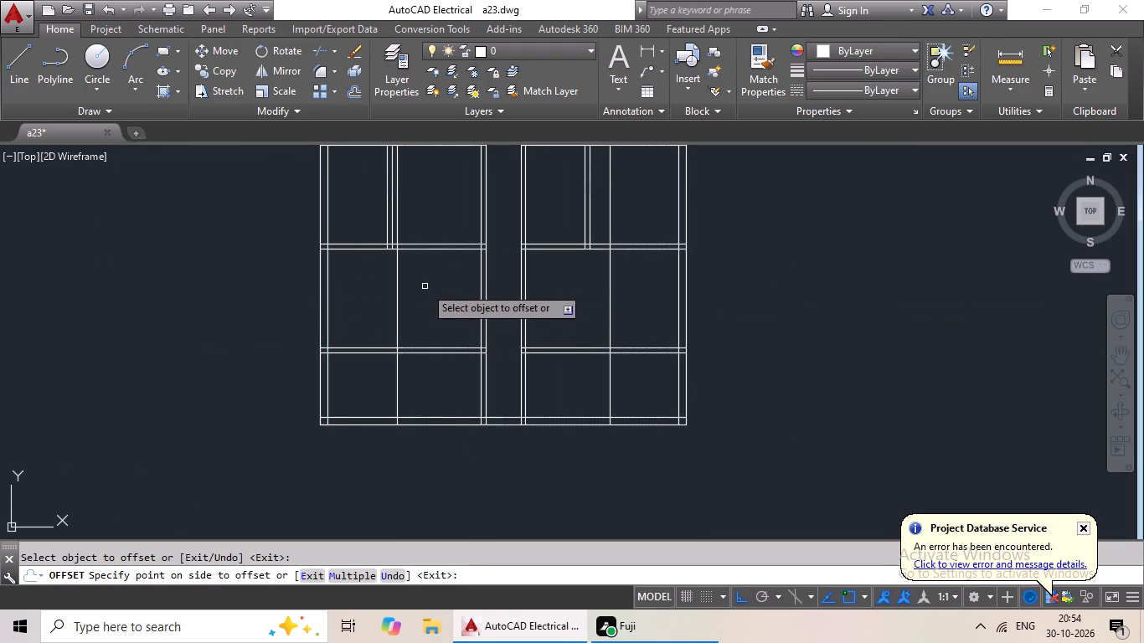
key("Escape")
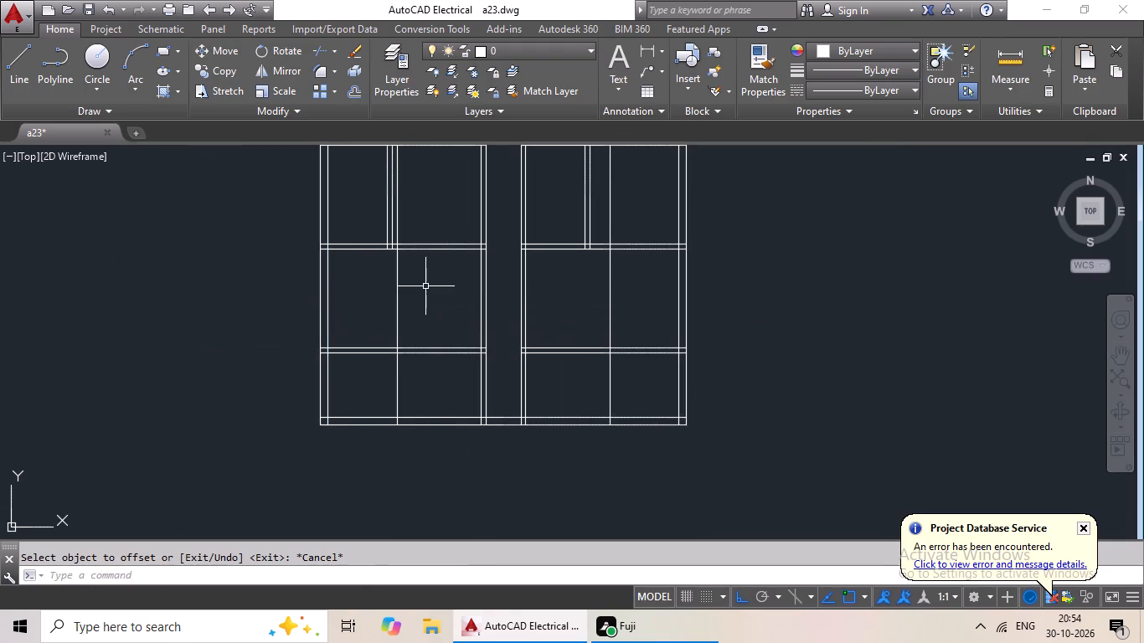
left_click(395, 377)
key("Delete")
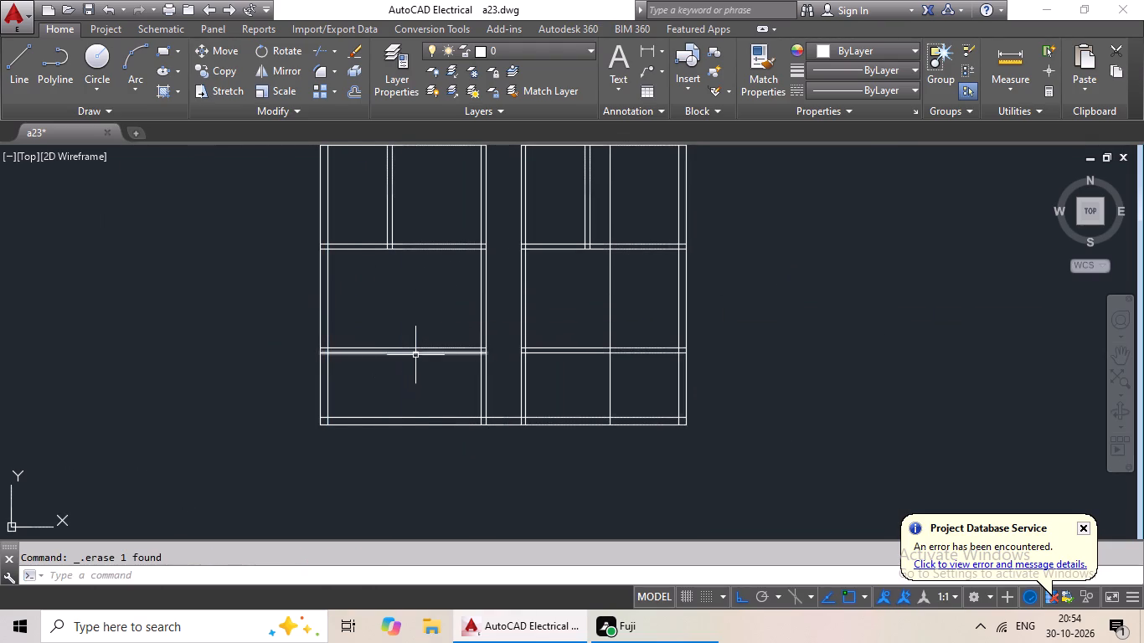
Offset the right wing's new vertical line 6" toward the central passage to form a partition.
scroll(466, 335, "down", 2)
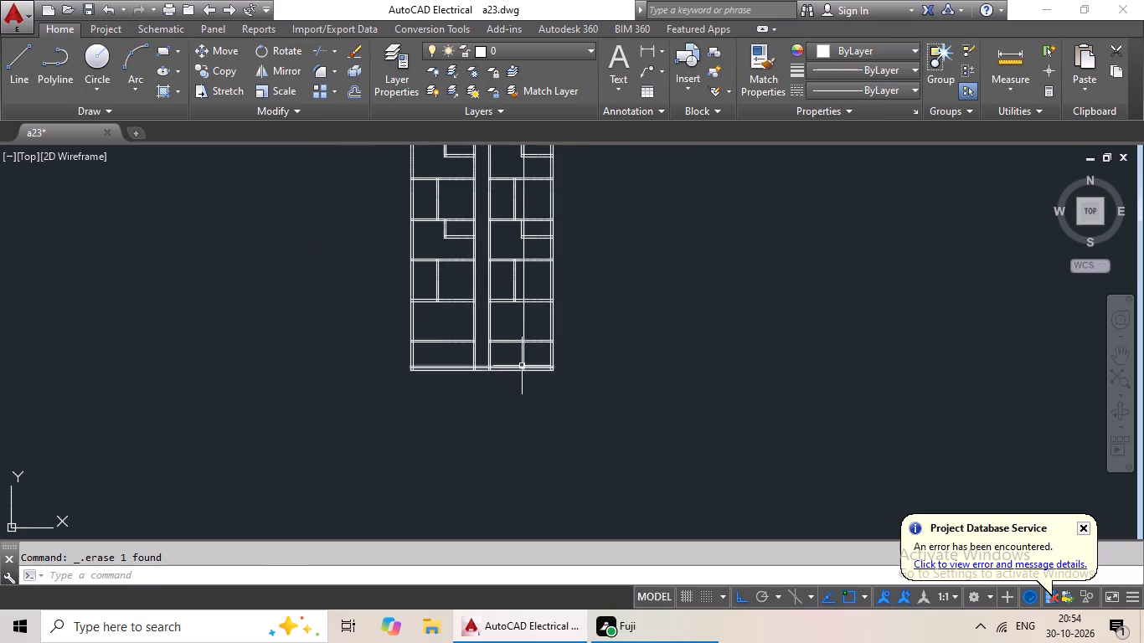
scroll(533, 308, "up", 4)
key("Escape")
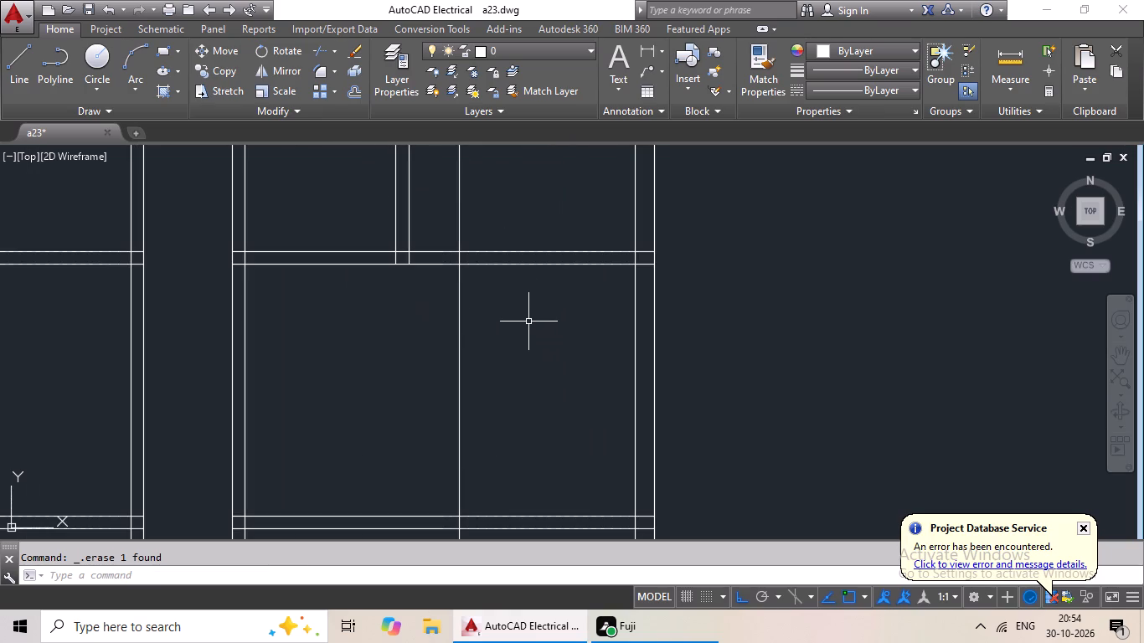
key("Escape")
key("o")
key("Return")
type("6\"")
key("Return")
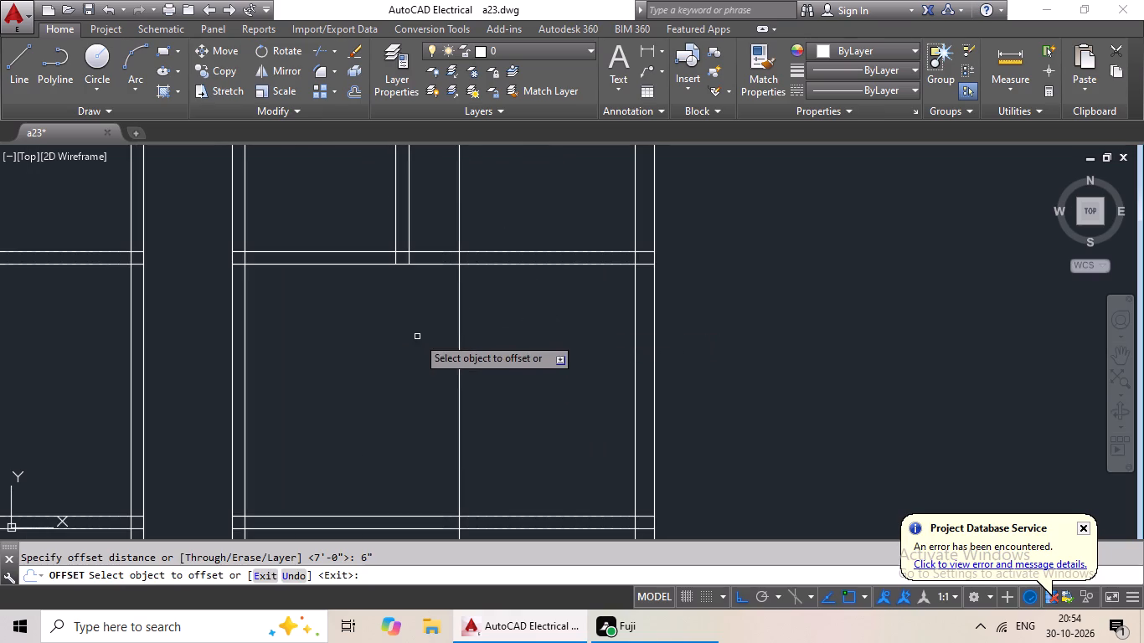
left_click_drag(459, 316, 423, 356)
left_click(420, 358)
scroll(508, 352, "down", 2)
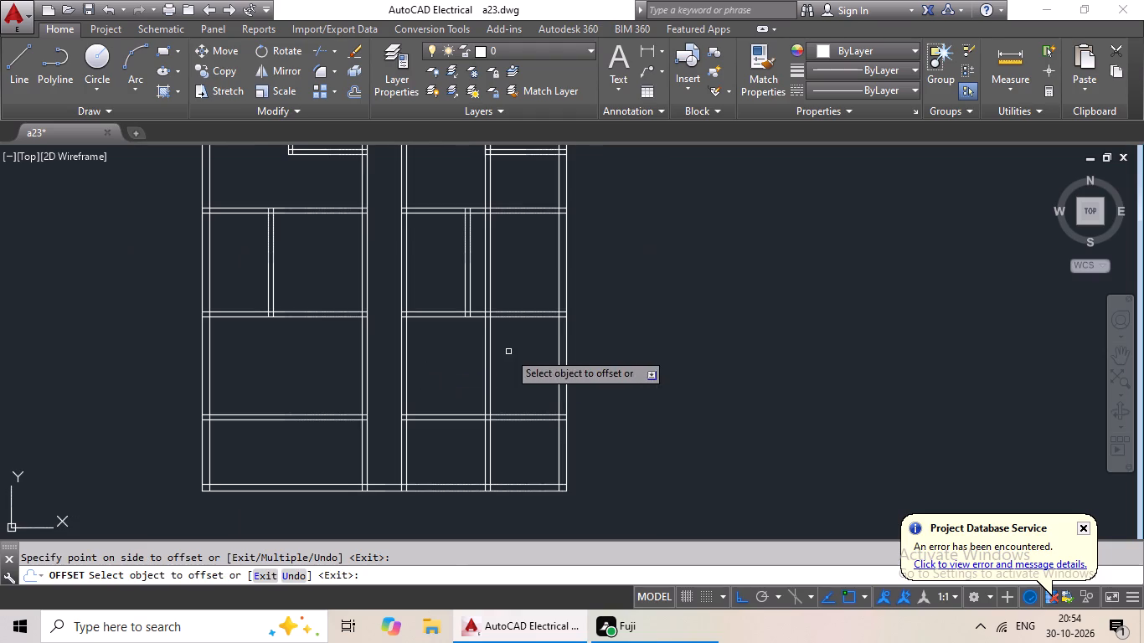
key("Escape")
key("Escape")
key("Escape")
key("Escape")
Trim the right wing's new vertical partition lines out of the bottommost room, below the new horizontal partition.
type("tr")
key("space")
key("space")
scroll(505, 438, "up", 1)
left_click_drag(484, 444, 439, 469)
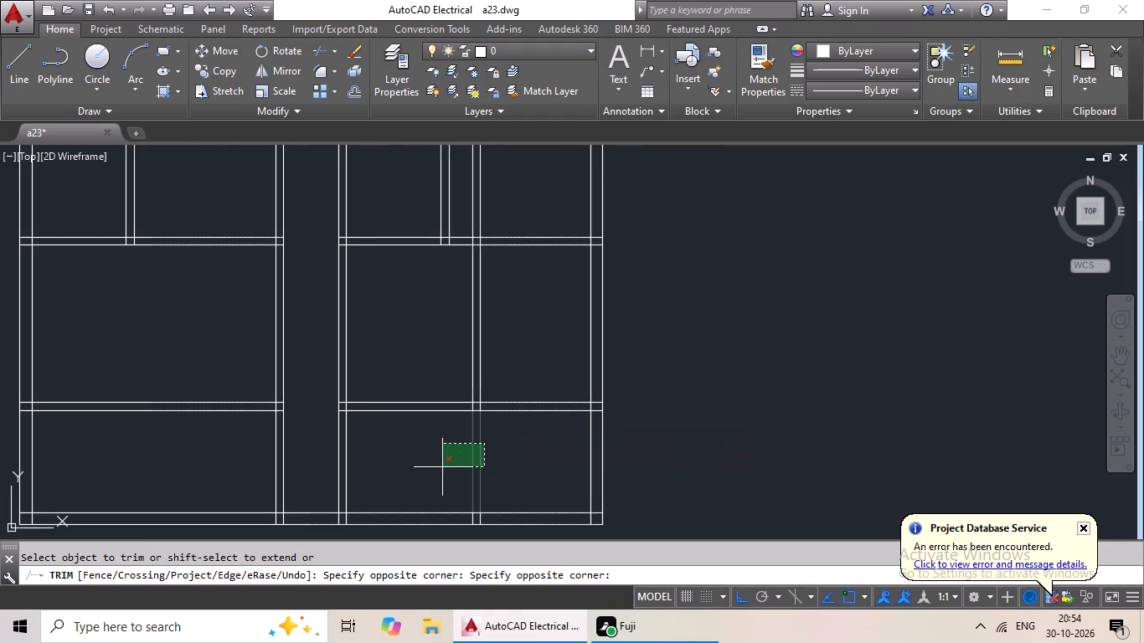
left_click_drag(439, 469, 438, 470)
left_click(436, 471)
Trim the right wing's new vertical partition lines out of the two lowest divided rooms and the area below the lowest small corner room.
middle_click_drag(496, 293, 498, 543)
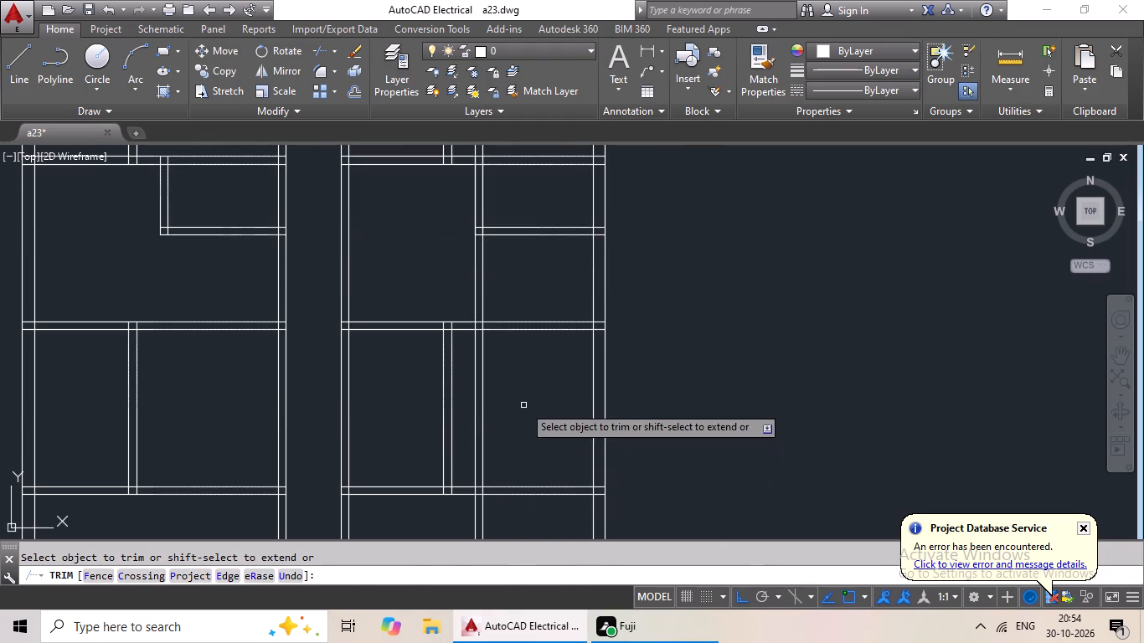
left_click_drag(522, 396, 466, 451)
left_click(472, 445)
left_click_drag(498, 258, 440, 280)
left_click(440, 281)
scroll(472, 278, "down", 2)
middle_click_drag(474, 275, 448, 387)
scroll(455, 308, "up", 3)
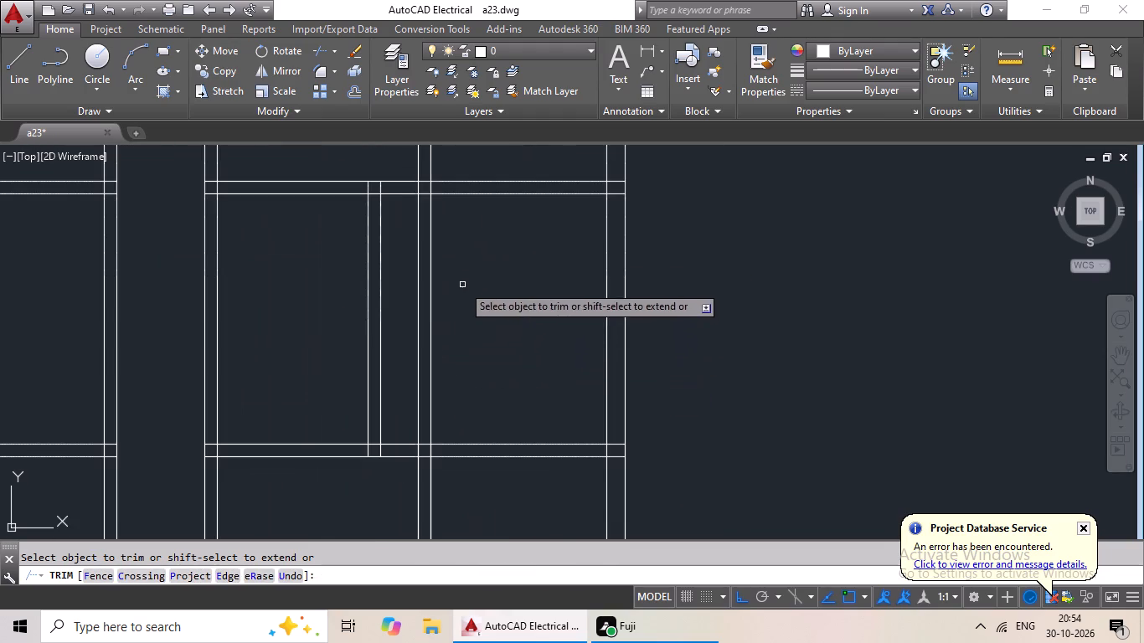
left_click_drag(463, 283, 387, 337)
scroll(438, 302, "down", 3)
middle_click_drag(443, 297, 420, 357)
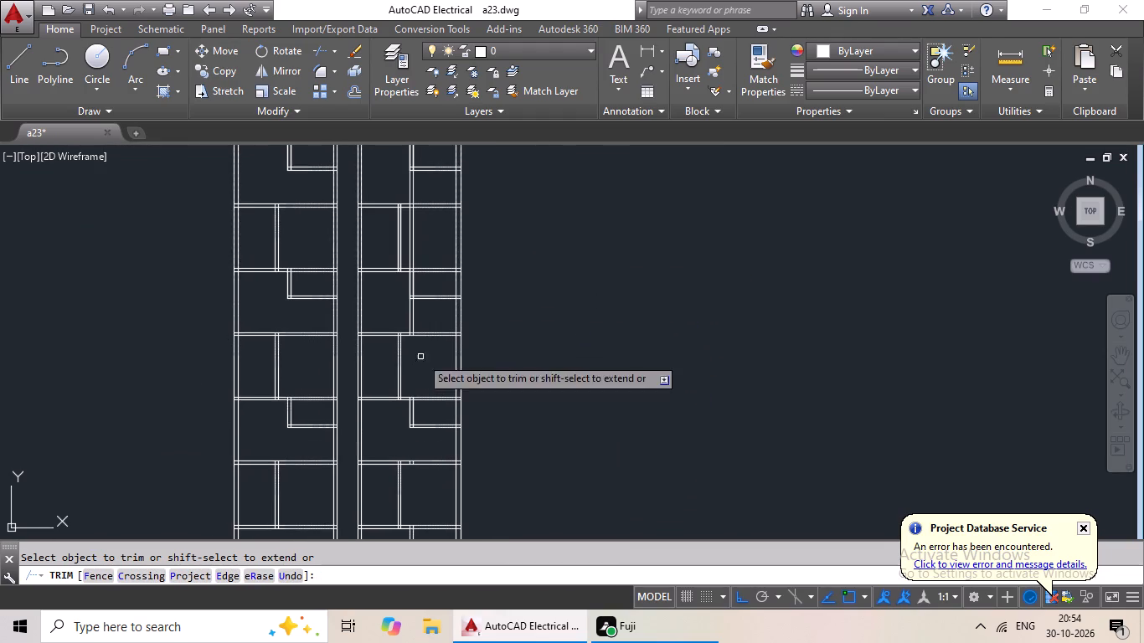
Trim the right wing's vertical partition lines out of the area below the middle small corner room and the divided room above that corner room.
scroll(409, 244, "up", 2)
left_click_drag(466, 410, 377, 434)
left_click(377, 434)
scroll(436, 301, "down", 2)
middle_click_drag(437, 280, 422, 320)
scroll(408, 303, "up", 2)
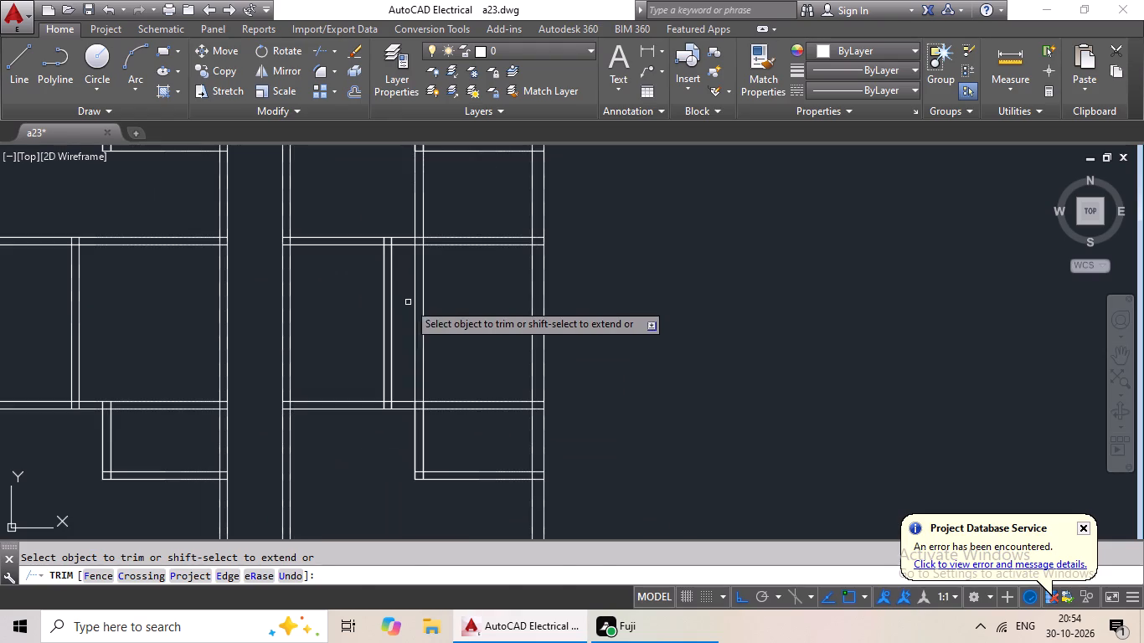
left_click_drag(463, 280, 407, 327)
left_click(407, 327)
scroll(441, 306, "down", 2)
Trim the right wing's vertical partition lines out of the area below the uppermost small corner room and out of the topmost divided room.
middle_click_drag(441, 306, 420, 361)
scroll(418, 313, "up", 3)
left_click_drag(435, 308, 323, 335)
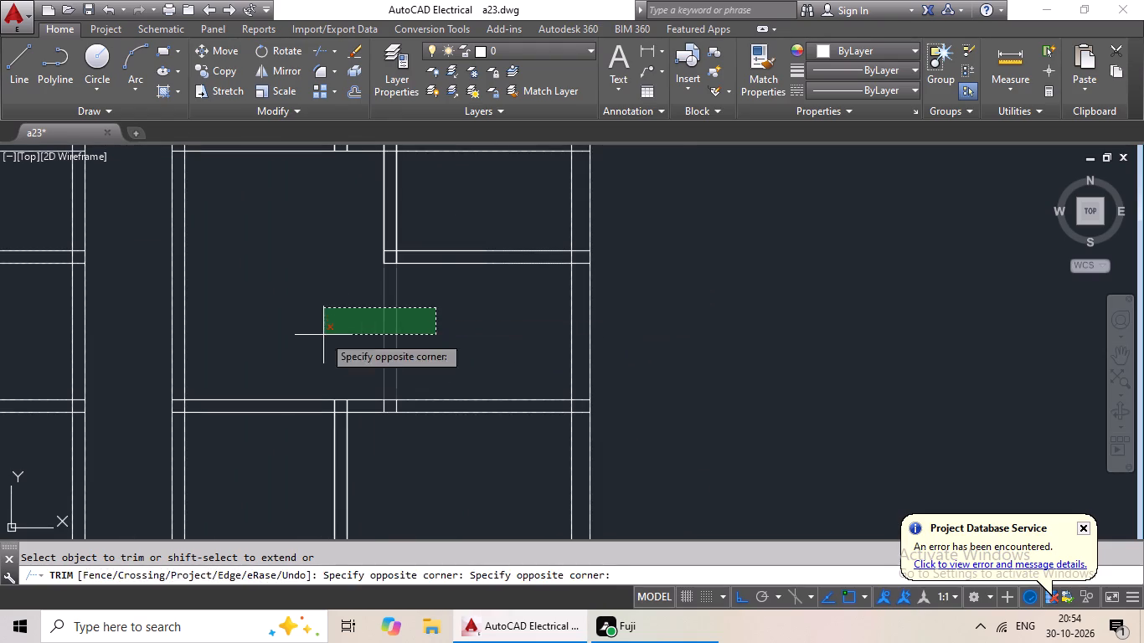
left_click(323, 335)
scroll(348, 327, "down", 3)
middle_click_drag(352, 325, 352, 385)
scroll(352, 292, "up", 2)
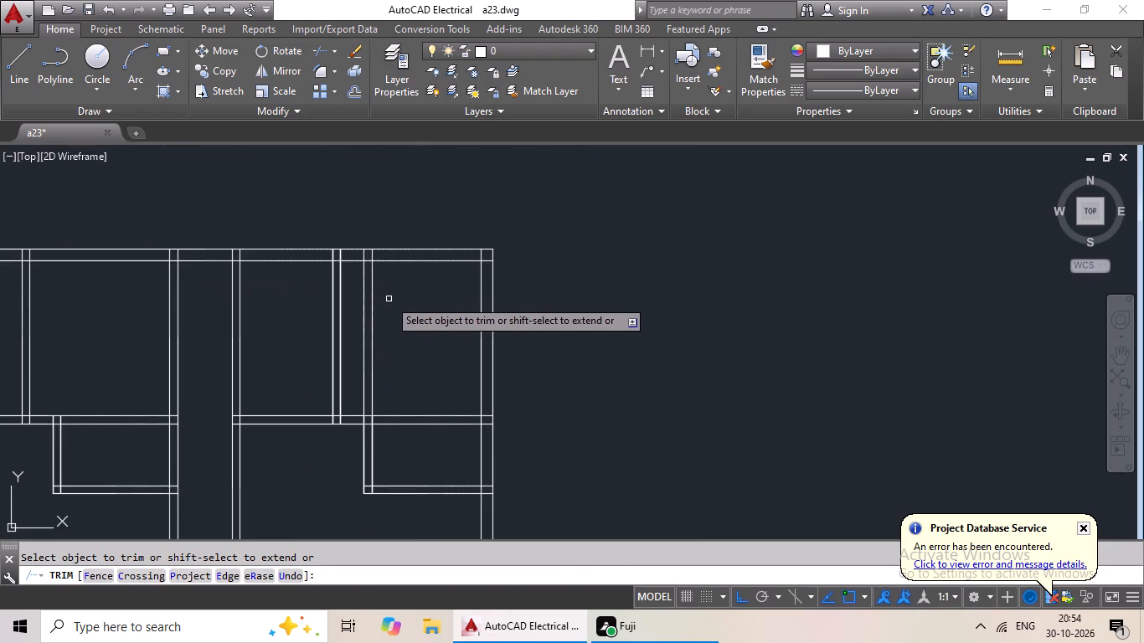
left_click_drag(391, 298, 363, 349)
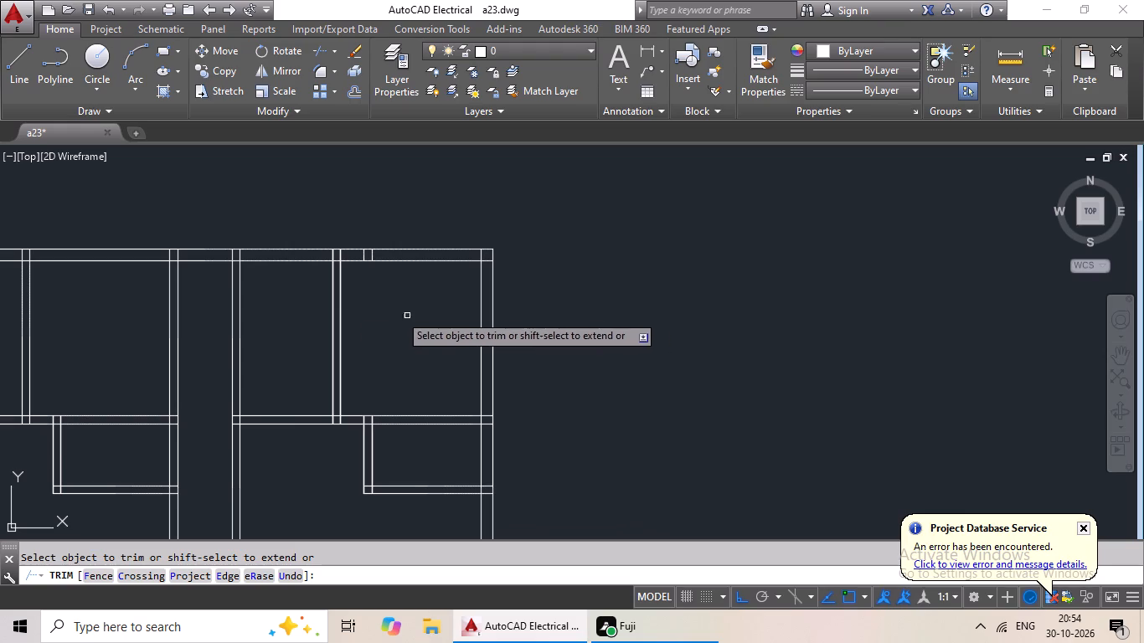
key("Escape")
Delete the right wing's leftover vertical stubs inside the top outer wall and the partition above the second divided room from the top.
scroll(385, 244, "up", 5)
left_click_drag(303, 309, 75, 368)
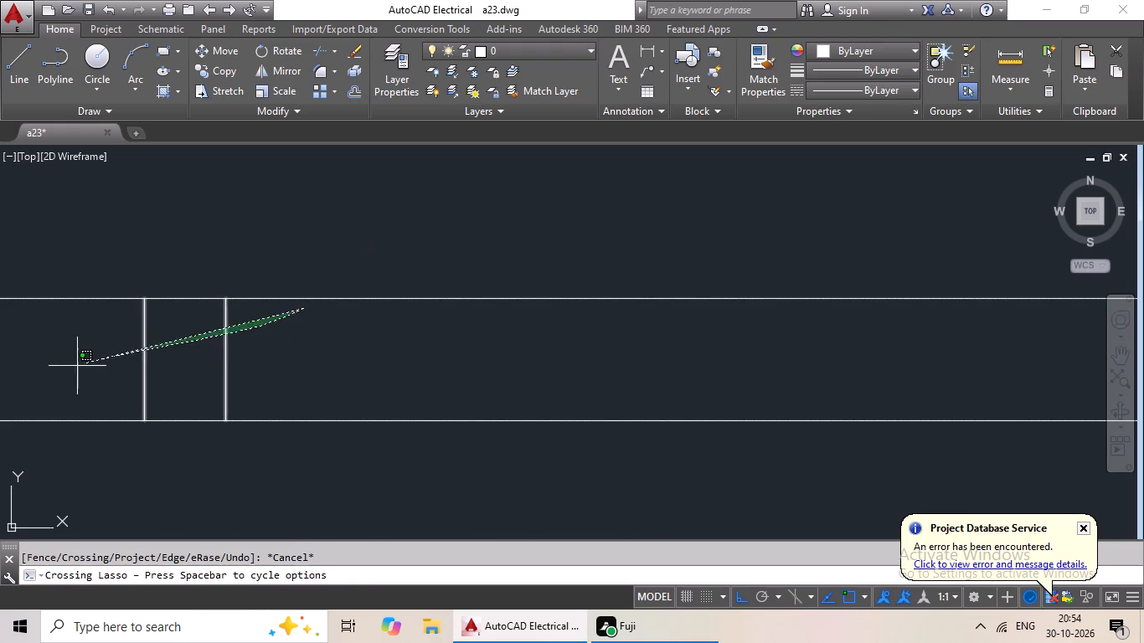
left_click_drag(75, 368, 72, 369)
key("Delete")
scroll(284, 354, "down", 6)
middle_click_drag(317, 402, 320, 397)
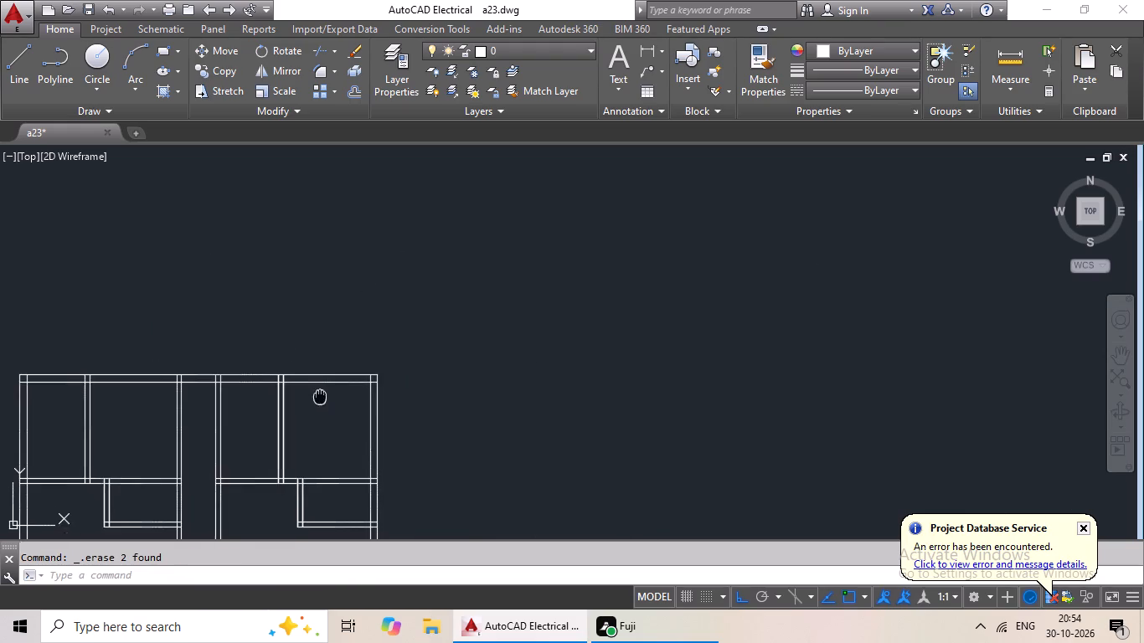
middle_click_drag(320, 397, 348, 220)
scroll(336, 413, "up", 5)
left_click_drag(301, 335, 190, 333)
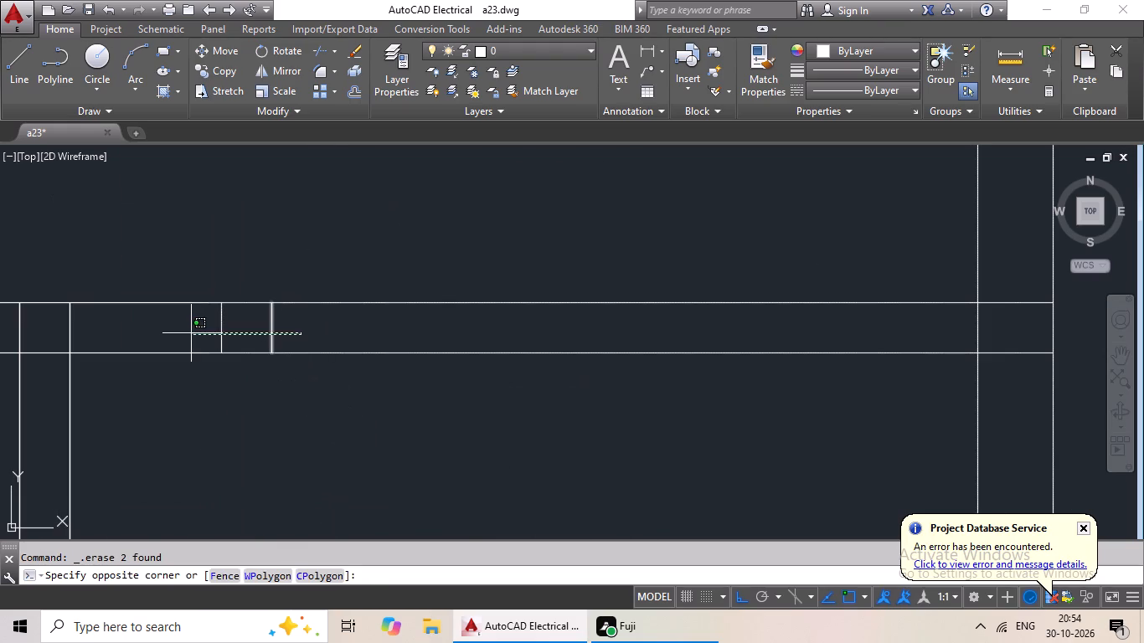
left_click_drag(190, 333, 188, 333)
left_click(188, 334)
key("Delete")
Delete the right wing's leftover vertical stubs inside the partitions above the third and fourth divided rooms from the top.
scroll(324, 326, "down", 4)
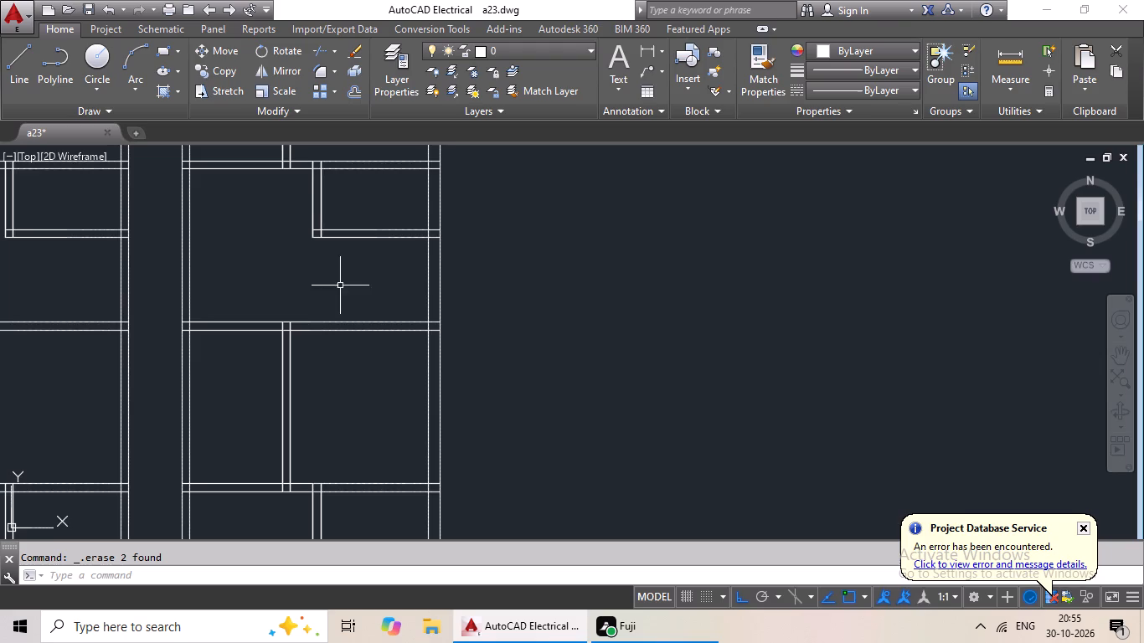
middle_click_drag(340, 238, 343, 166)
middle_click_drag(398, 332, 385, 225)
scroll(356, 442, "down", 1)
middle_click_drag(349, 460, 351, 441)
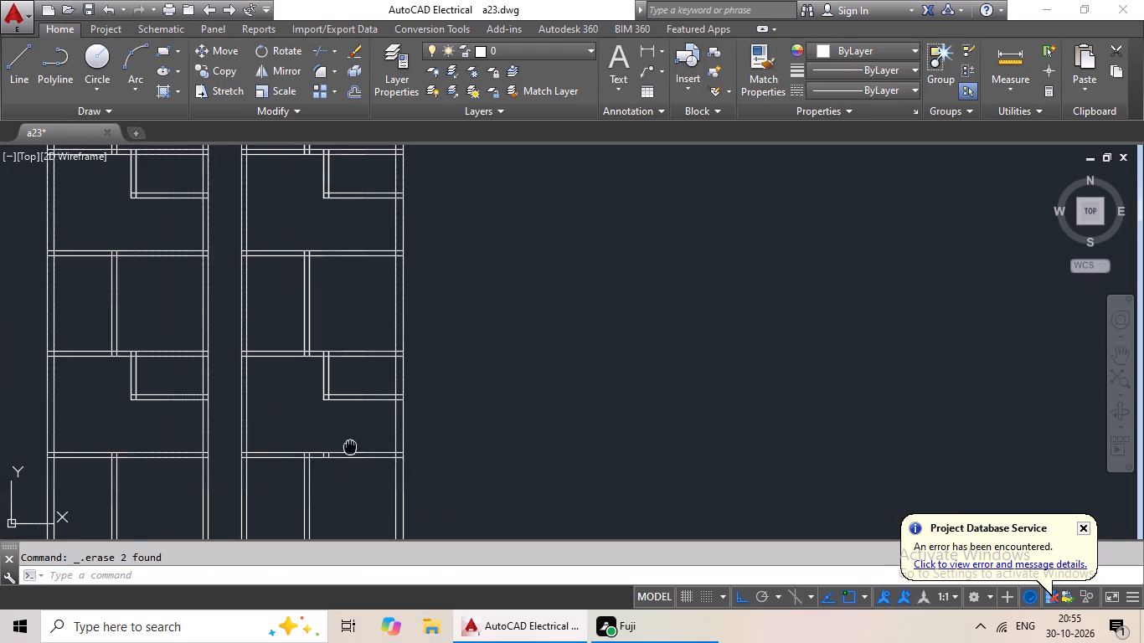
middle_click_drag(351, 441, 363, 373)
scroll(337, 367, "up", 5)
middle_click_drag(350, 397, 356, 321)
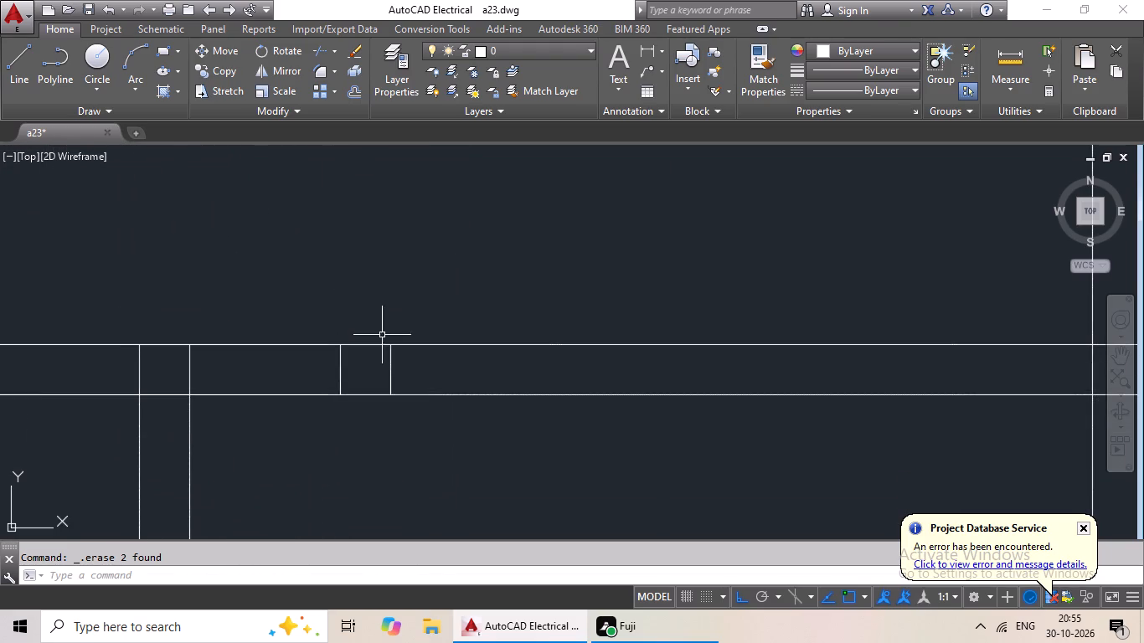
scroll(415, 393, "up", 2)
left_click_drag(400, 306, 148, 358)
scroll(423, 383, "down", 4)
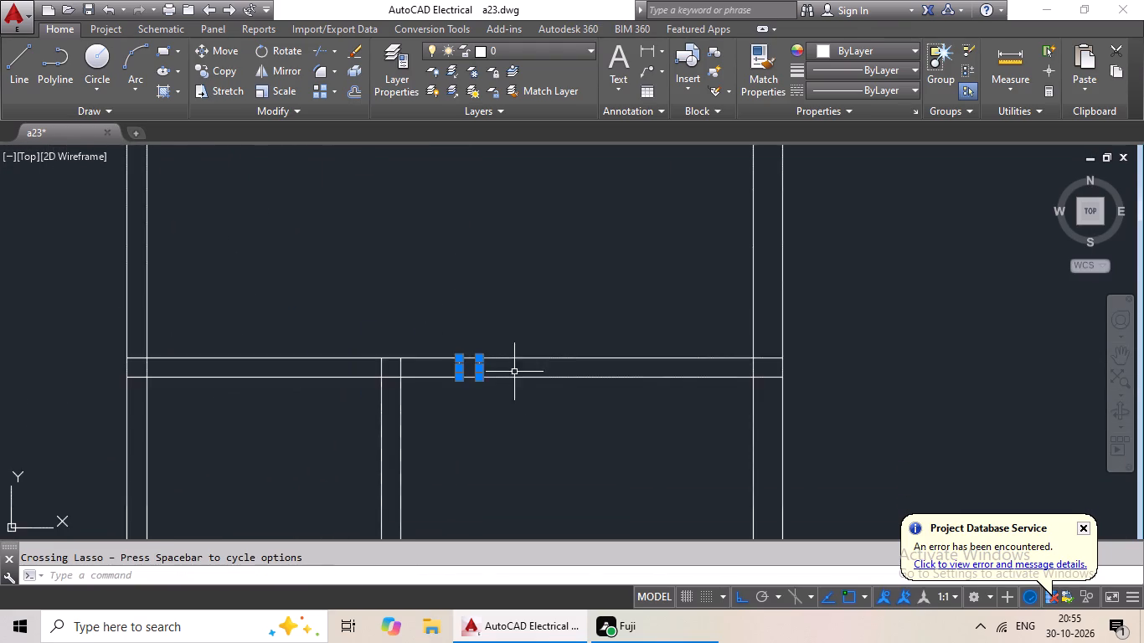
middle_click_drag(521, 426, 521, 266)
scroll(527, 332, "down", 1)
middle_click_drag(527, 342, 479, 253)
scroll(501, 380, "down", 2)
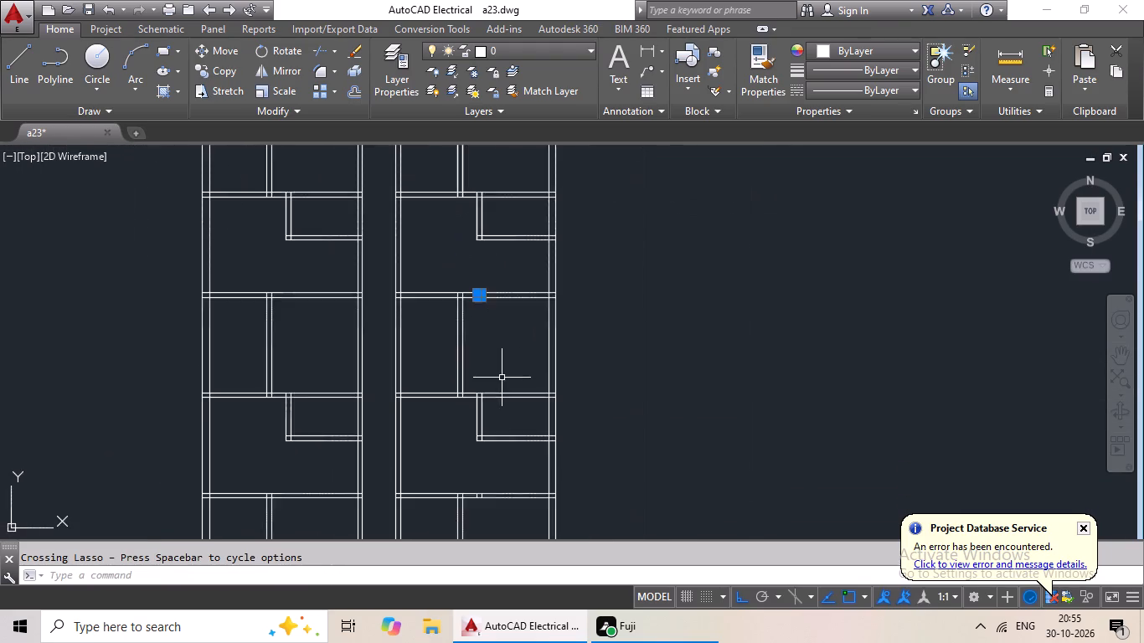
middle_click_drag(502, 378, 472, 248)
scroll(447, 364, "up", 5)
left_click_drag(499, 396, 389, 405)
key("Delete")
scroll(399, 377, "down", 1)
left_click(401, 405)
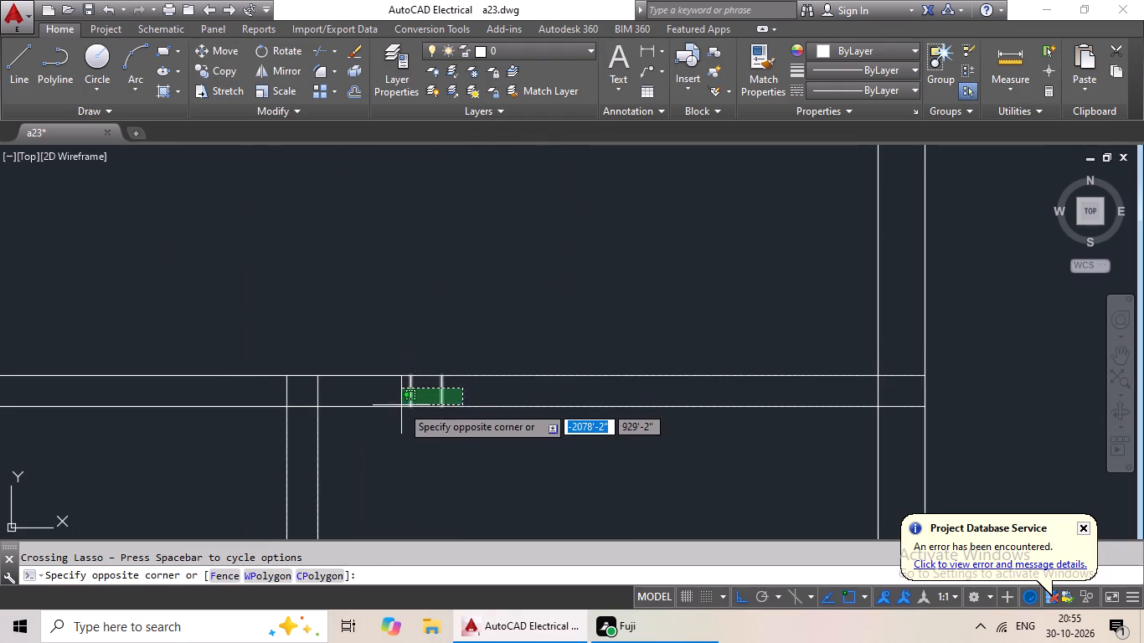
key("Delete")
Delete the two leftover vertical stubs inside the bottom outer wall of the right wing.
scroll(556, 447, "down", 4)
middle_click_drag(550, 438, 539, 333)
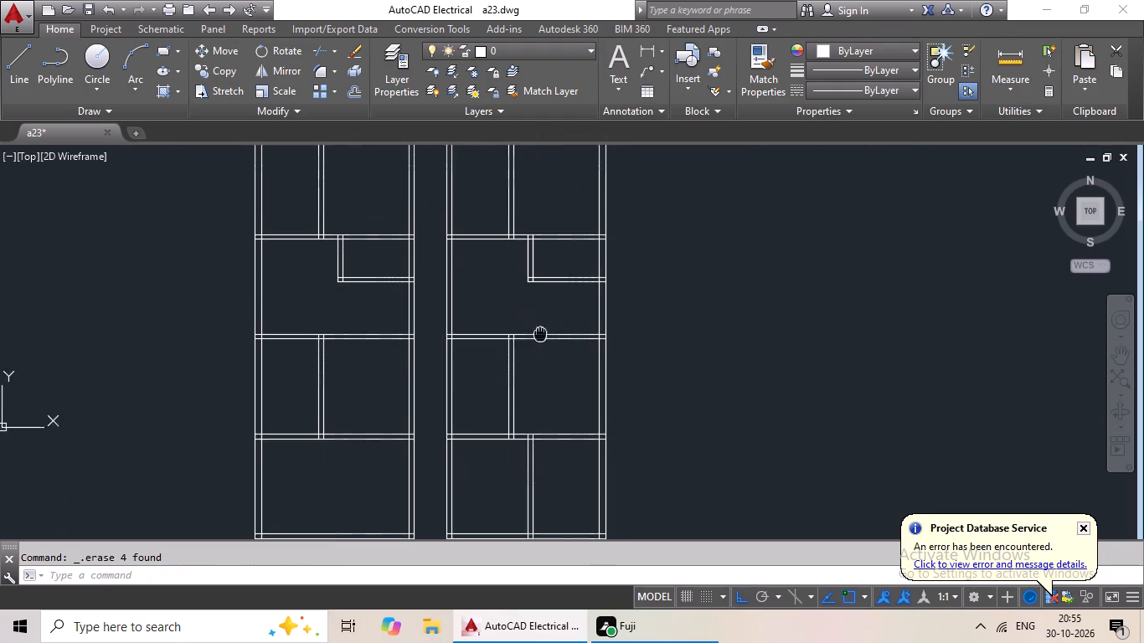
middle_click_drag(539, 333, 538, 331)
middle_click_drag(535, 422, 504, 294)
middle_click_drag(531, 391, 522, 334)
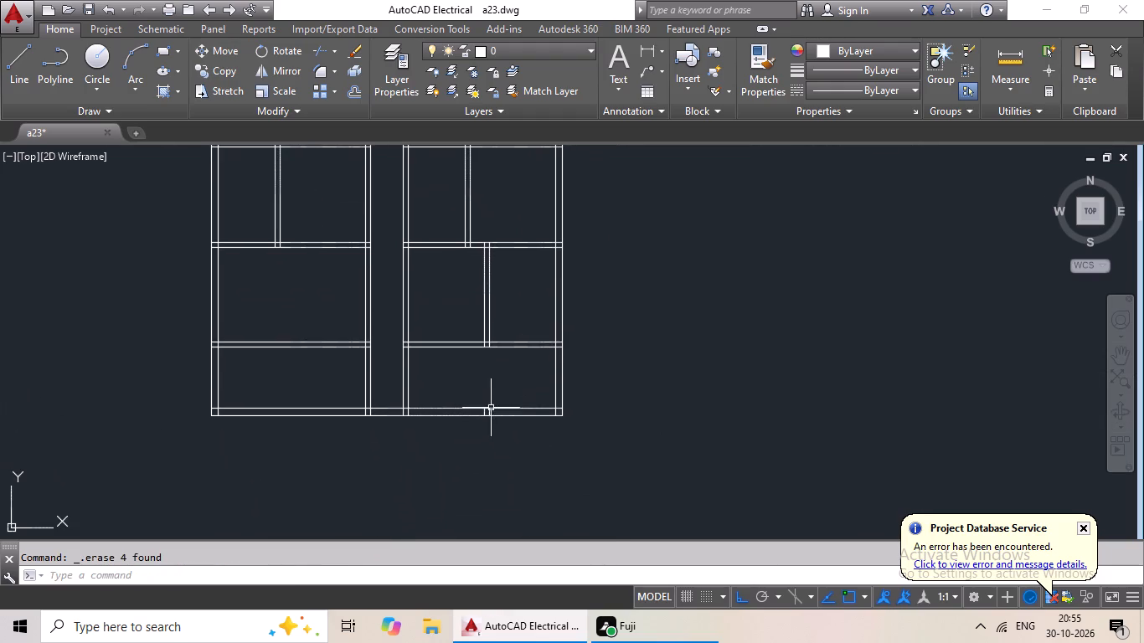
scroll(487, 421, "up", 4)
left_click_drag(505, 363, 406, 379)
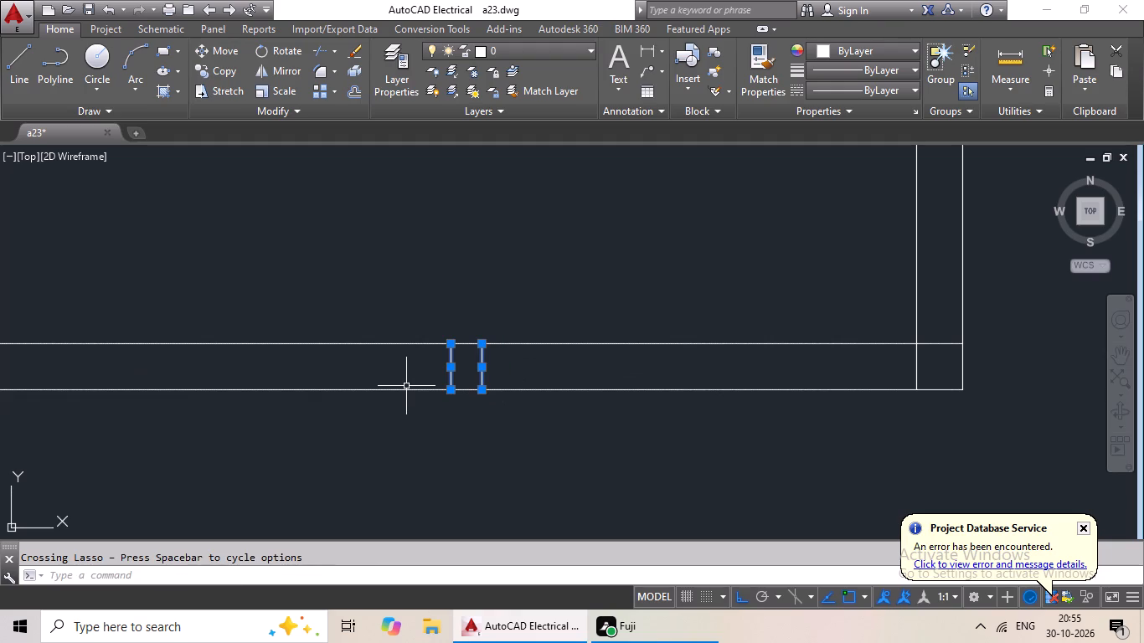
key("Delete")
Examine the whole floor plan and the lowest rooms of both wings.
scroll(464, 372, "down", 5)
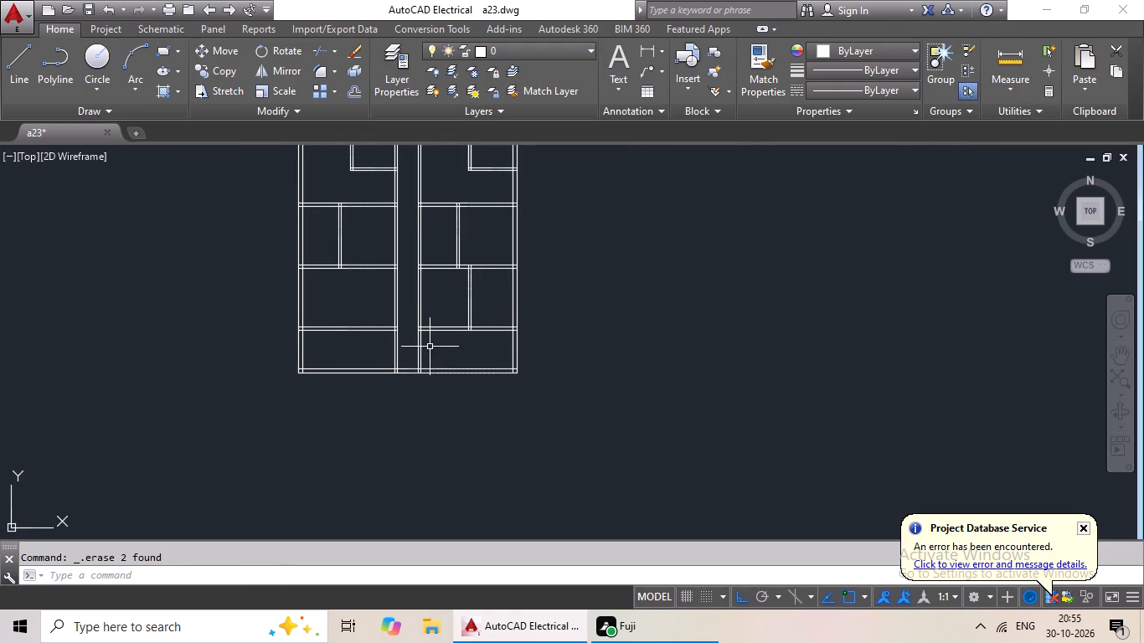
middle_click_drag(456, 347, 451, 376)
scroll(480, 257, "down", 1)
middle_click_drag(483, 268, 440, 388)
middle_click_drag(449, 337, 408, 457)
middle_click_drag(408, 415, 413, 316)
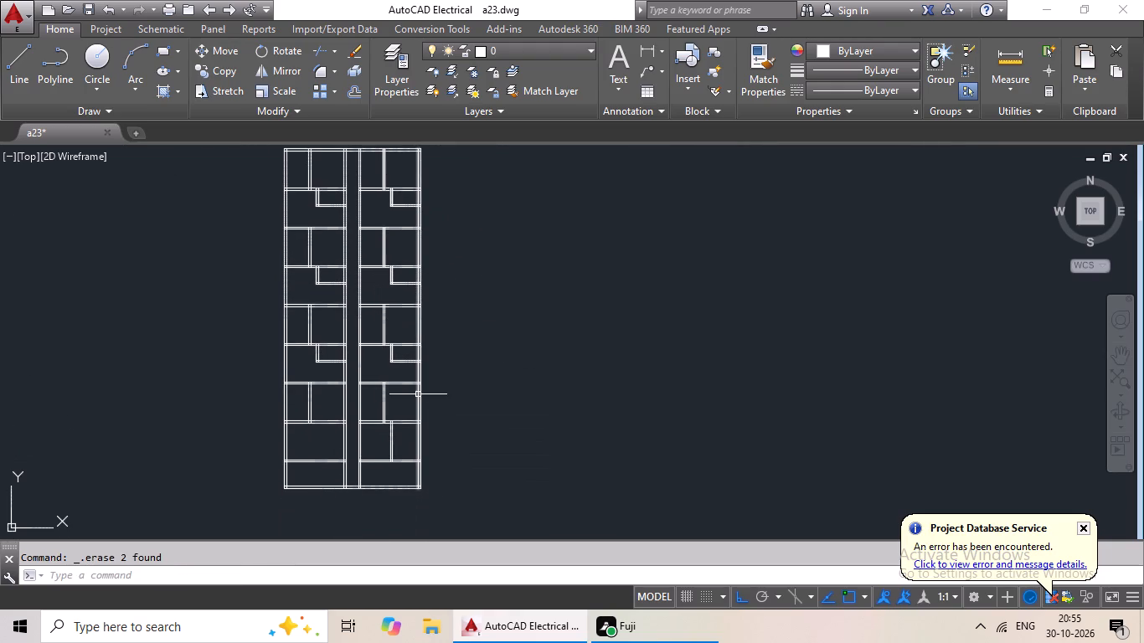
scroll(356, 360, "up", 2)
scroll(356, 358, "down", 2)
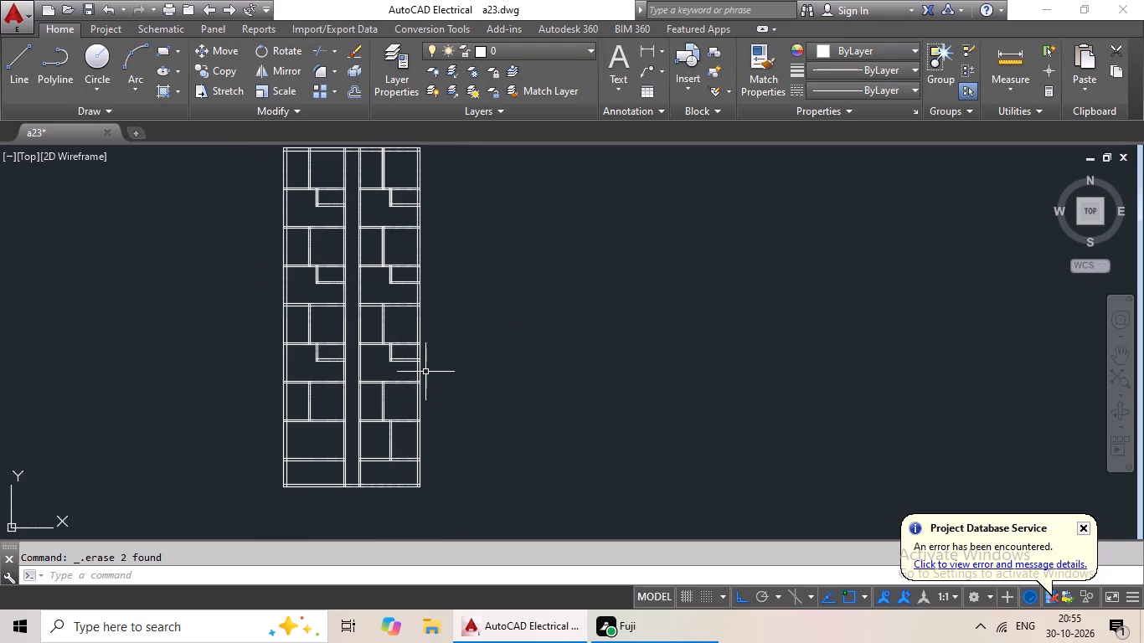
scroll(441, 352, "down", 1)
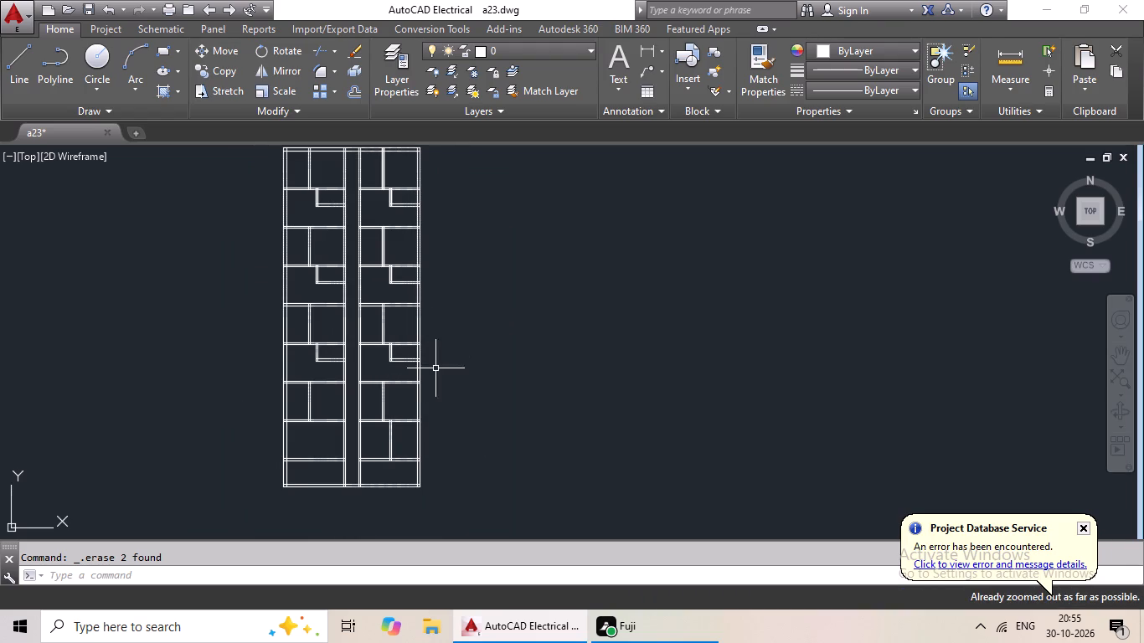
middle_click_drag(383, 399, 398, 297)
scroll(405, 382, "up", 2)
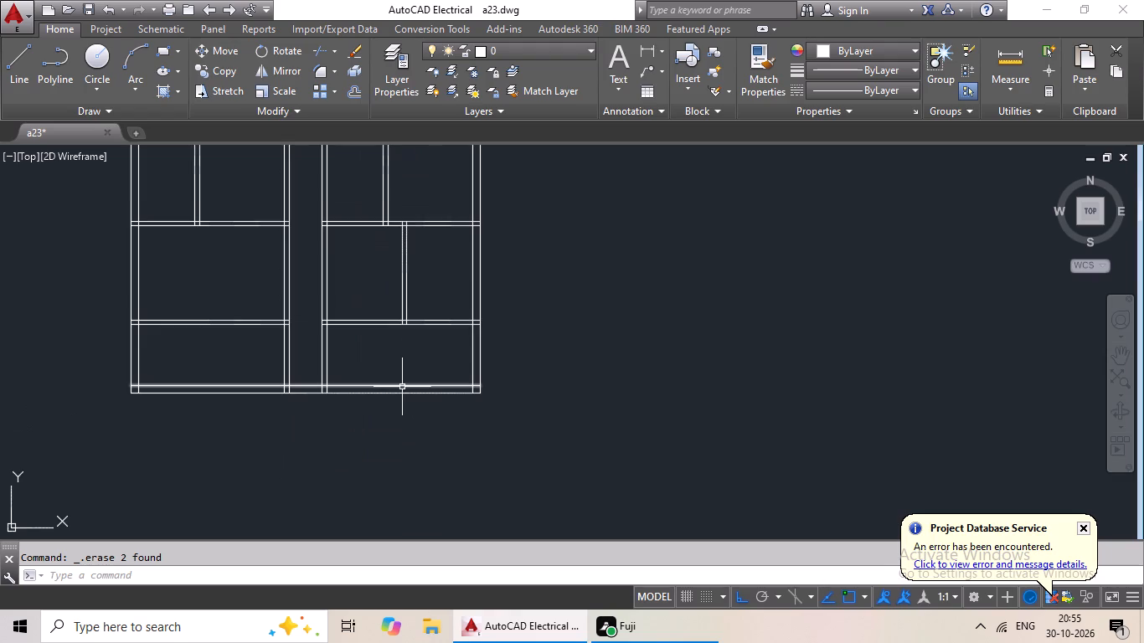
middle_click_drag(402, 388, 450, 353)
scroll(448, 350, "down", 1)
middle_click_drag(446, 349, 429, 412)
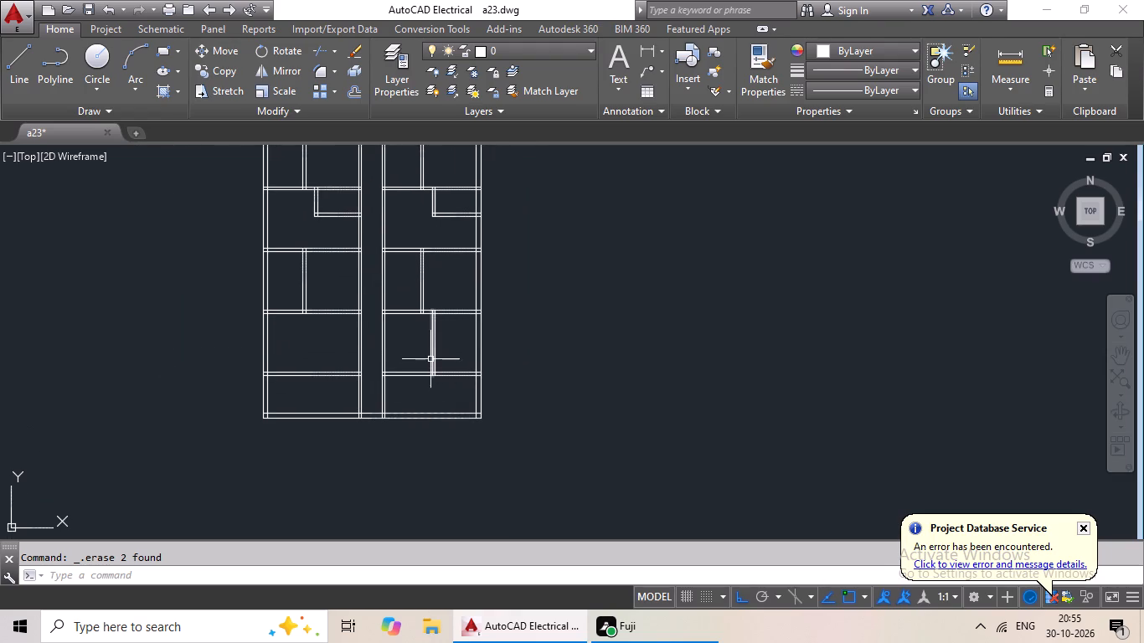
Offset the lower line of the partition above the right wing's second-lowest room 4' downward into that room.
scroll(449, 342, "up", 2)
key("Escape")
key("Escape")
key("Escape")
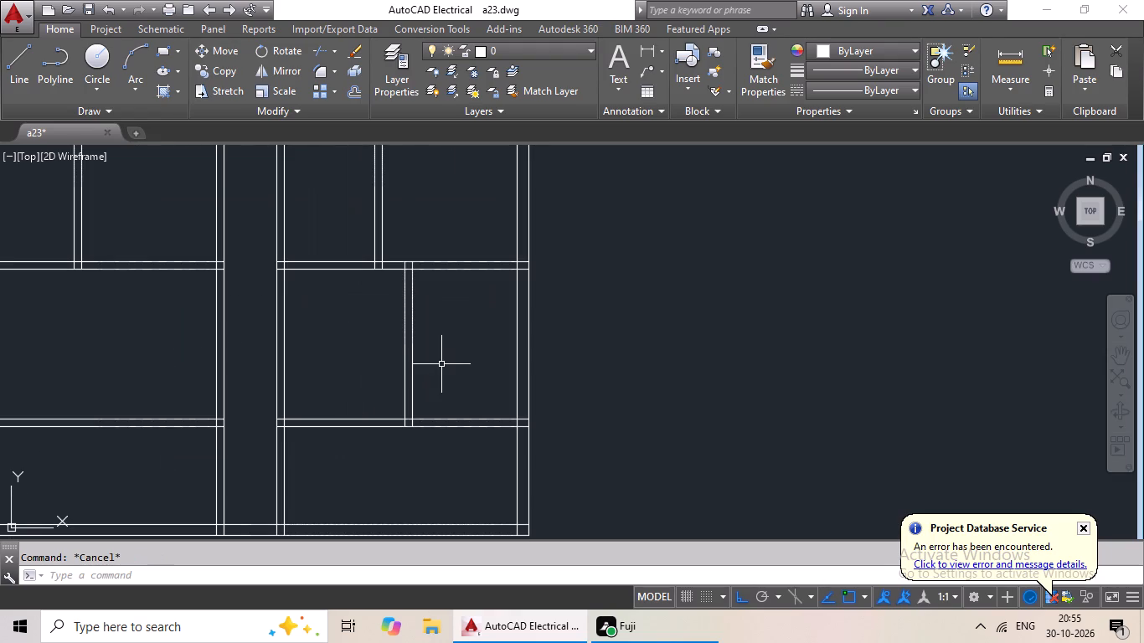
key("o")
key("Return")
type("4'")
key("Return")
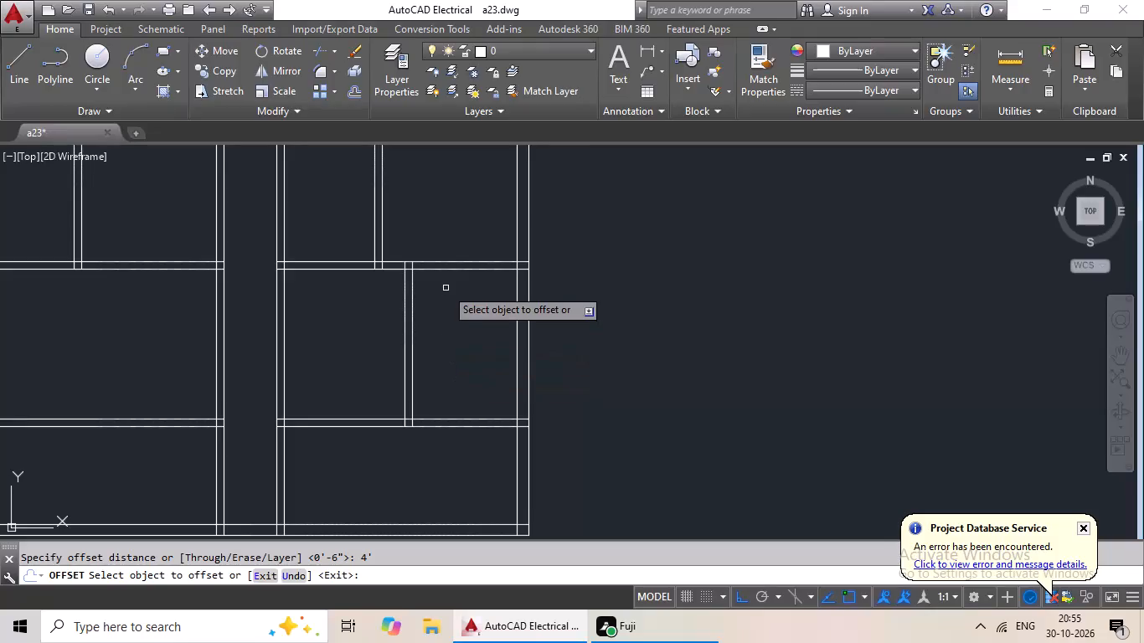
left_click(451, 269)
left_click_drag(461, 339, 461, 363)
key("Escape")
key("Escape")
key("Escape")
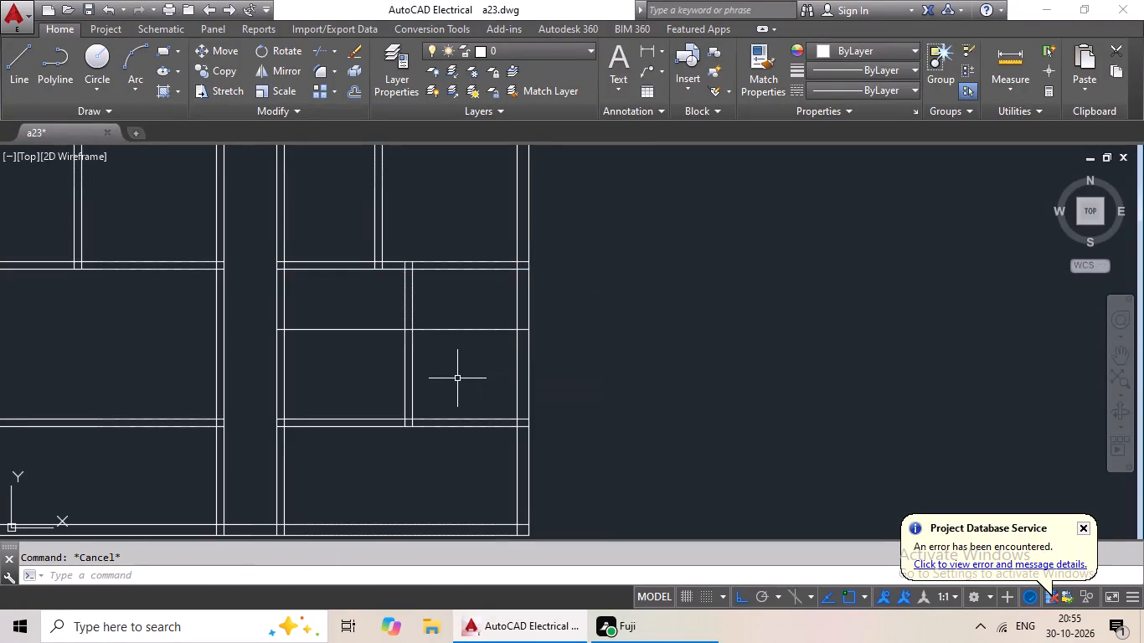
Offset the new horizontal line in the right wing's second-lowest room 6" downward to form a partition.
key("o")
key("Return")
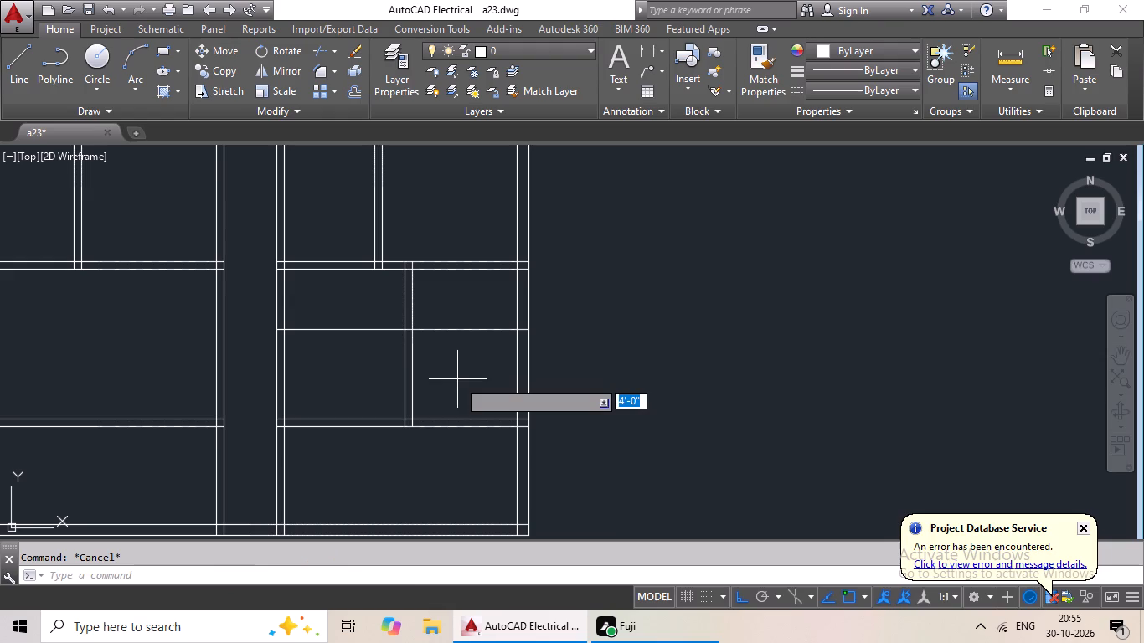
key("Escape")
key("Escape")
key("o")
key("Return")
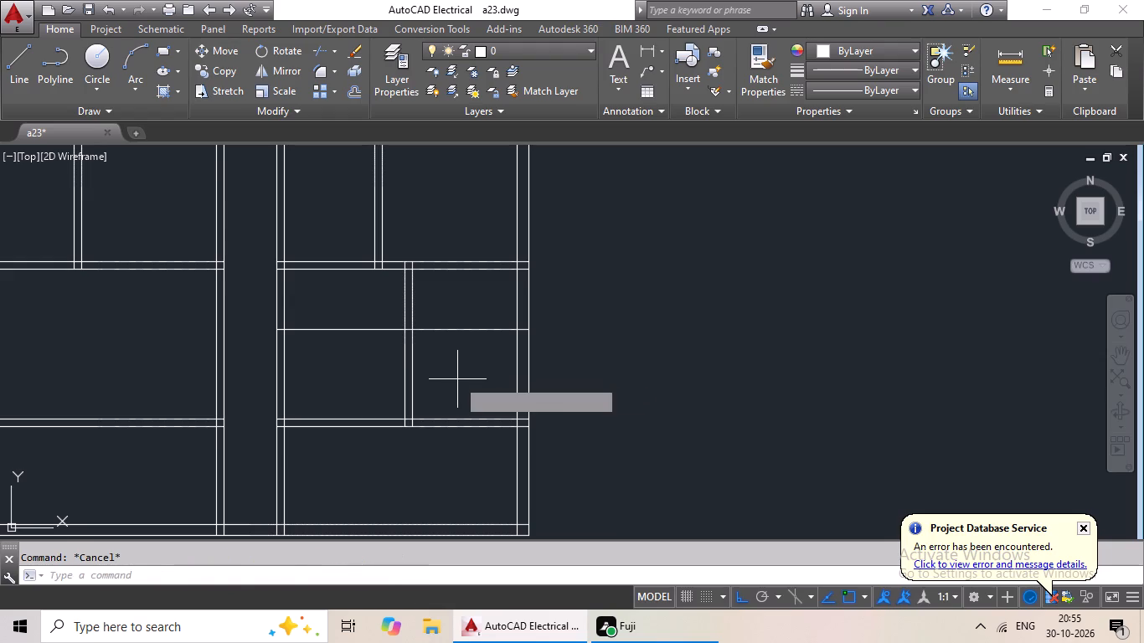
key("6")
key("shift+quotedbl")
key("Return")
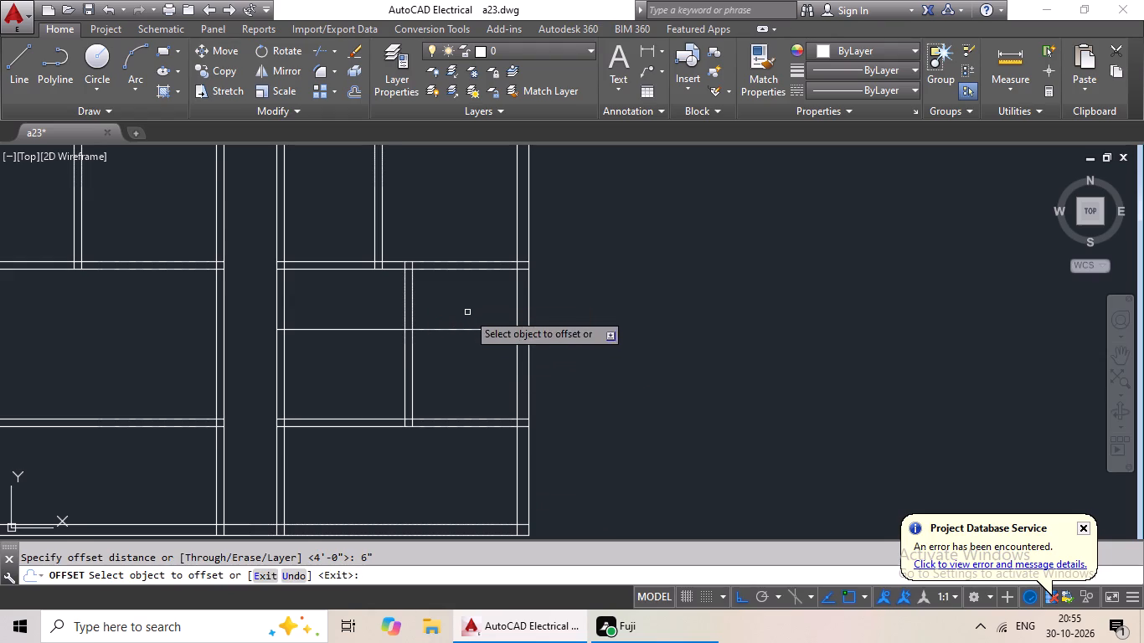
left_click(453, 330)
left_click(459, 382)
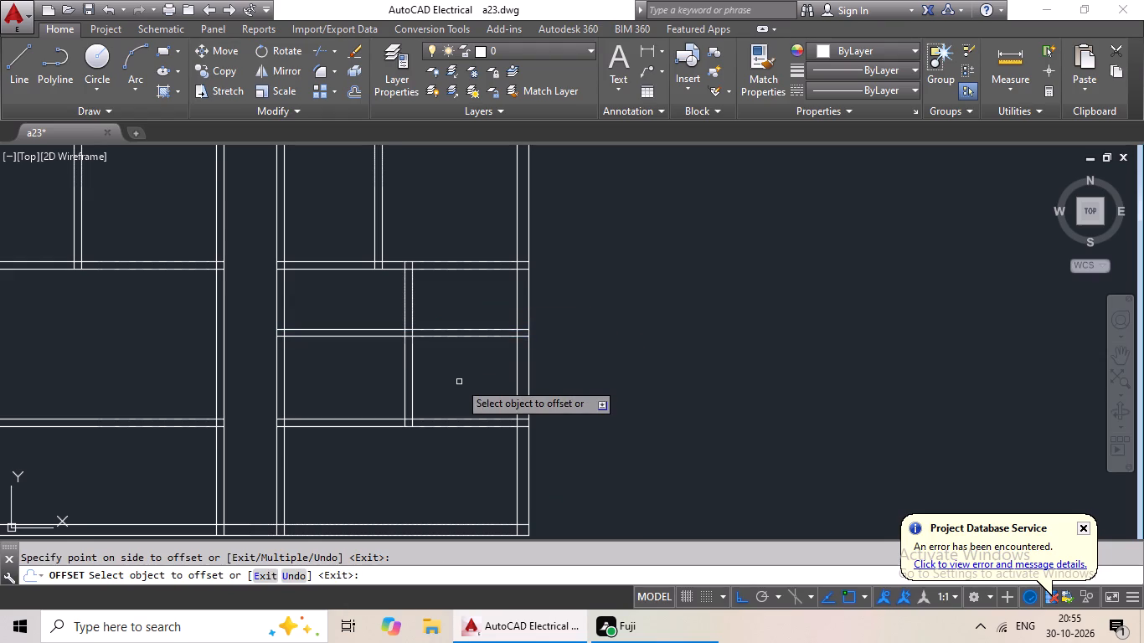
key("Escape")
key("Escape")
Trim the new horizontal partition lines between the central passage wall and the vertical partition in the right wing's second-lowest room.
type("tr")
key("space")
key("c")
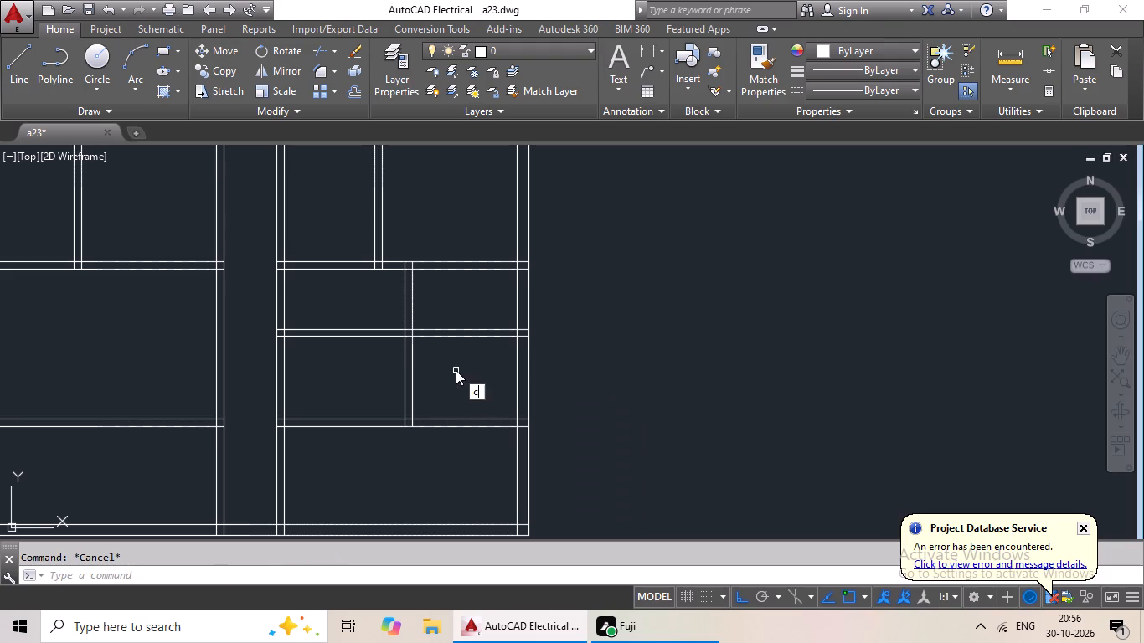
key("Escape")
key("Escape")
key("t")
key("r")
key("space")
key("space")
left_click_drag(394, 301, 368, 342)
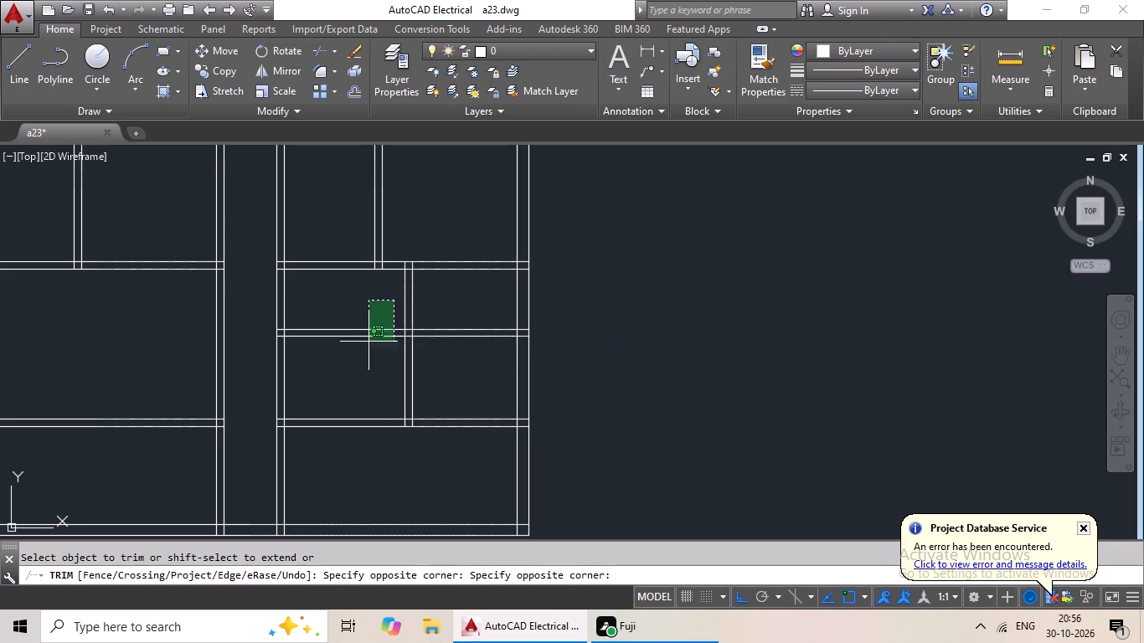
left_click_drag(368, 342, 345, 379)
left_click(345, 376)
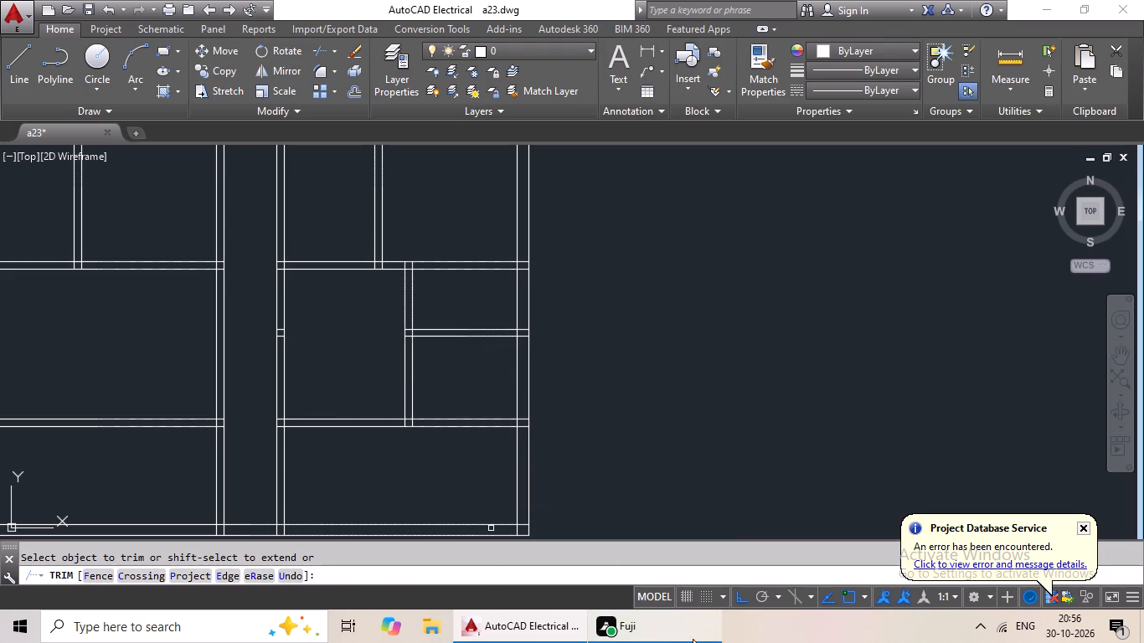
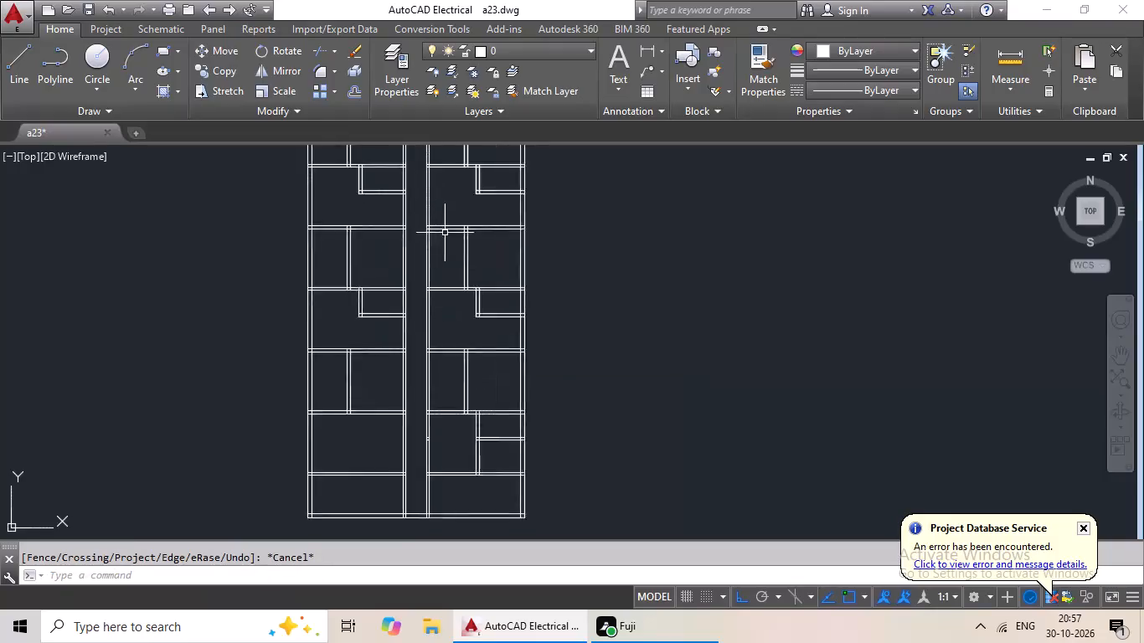
Erase the two leftover horizontal line stubs inside the central passage's right wall beside the right wing's second-lowest room.
scroll(451, 252, "down", 2)
middle_click_drag(451, 267, 419, 358)
middle_click_drag(420, 346, 440, 222)
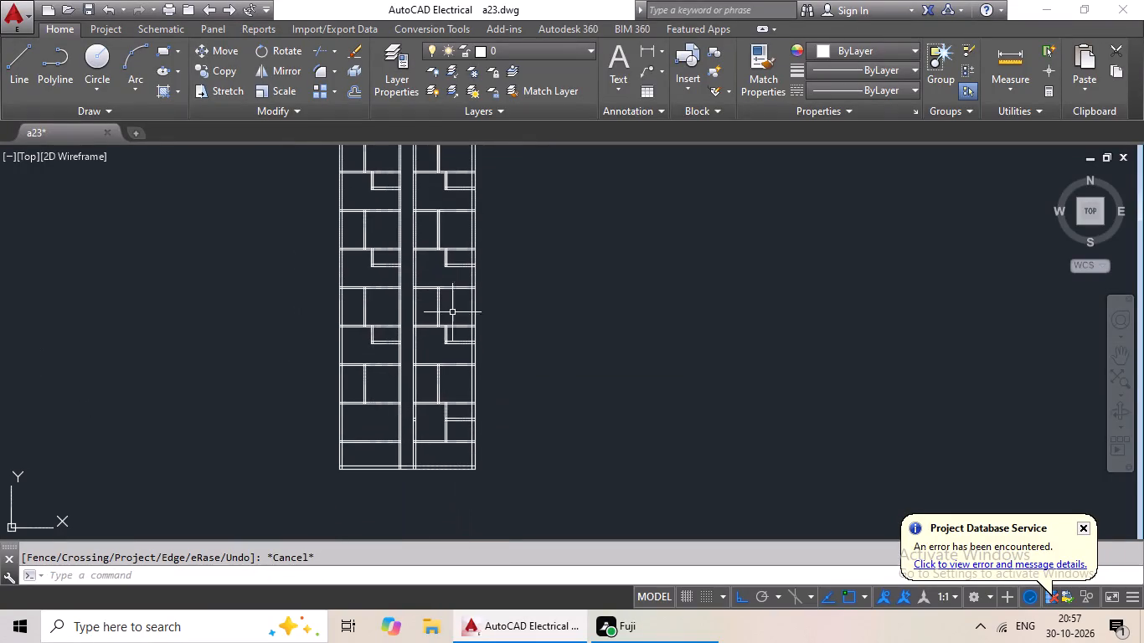
scroll(406, 427, "up", 4)
scroll(446, 351, "up", 2)
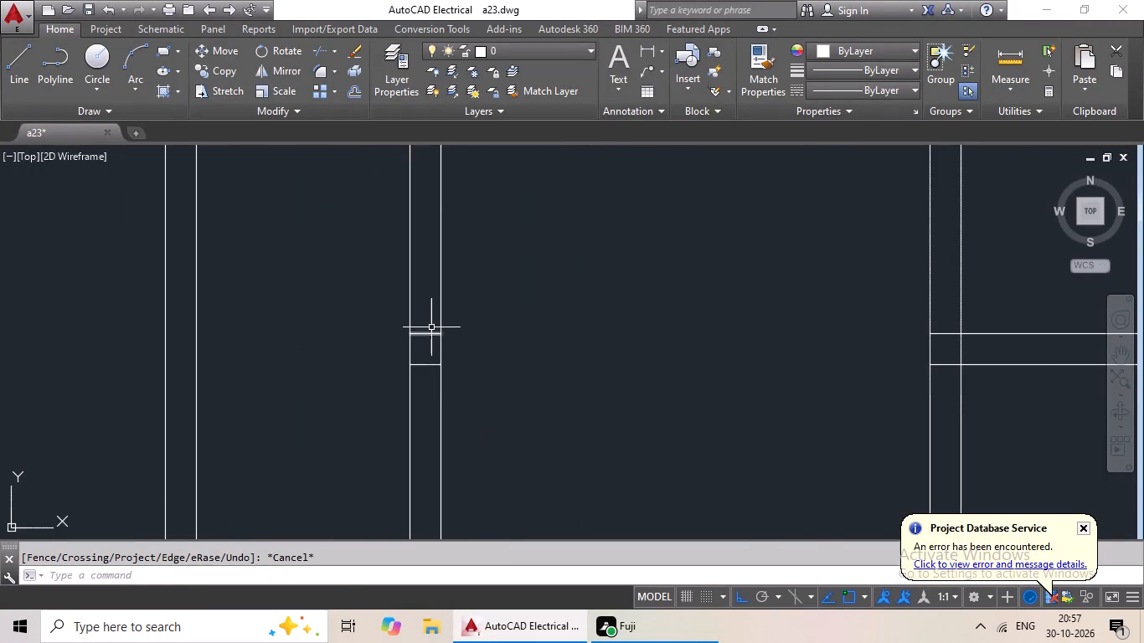
left_click_drag(431, 324, 430, 395)
key("Delete")
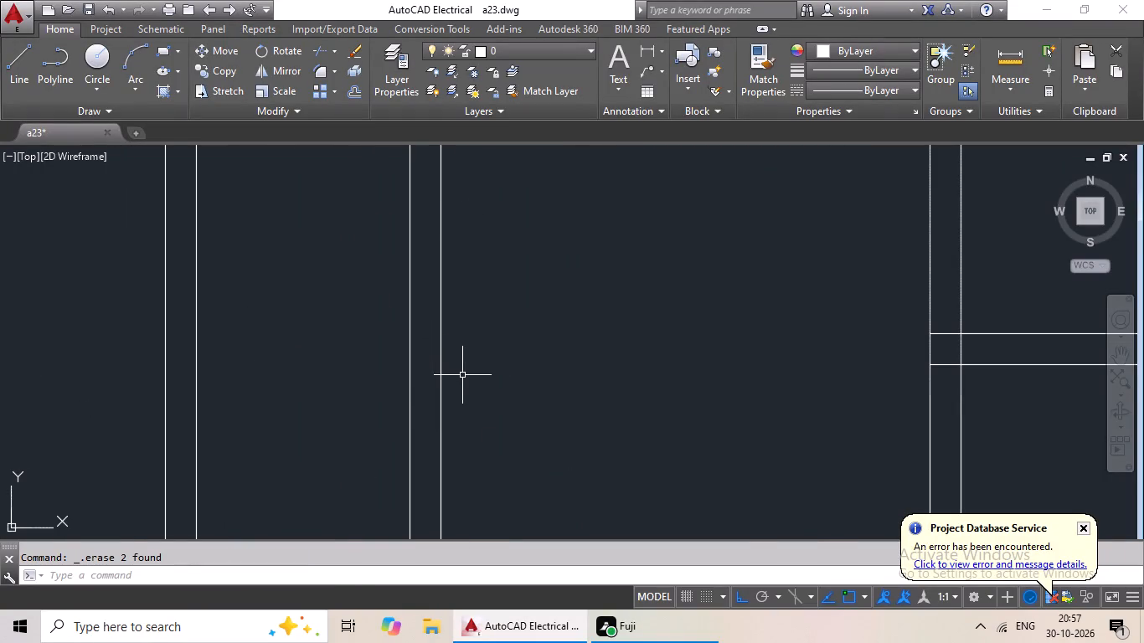
Trim the vertical partition lines below the new horizontal partition in the right wing's second-lowest room.
scroll(463, 376, "down", 3)
middle_click_drag(463, 374, 475, 247)
scroll(430, 407, "down", 3)
middle_click_drag(459, 351, 448, 391)
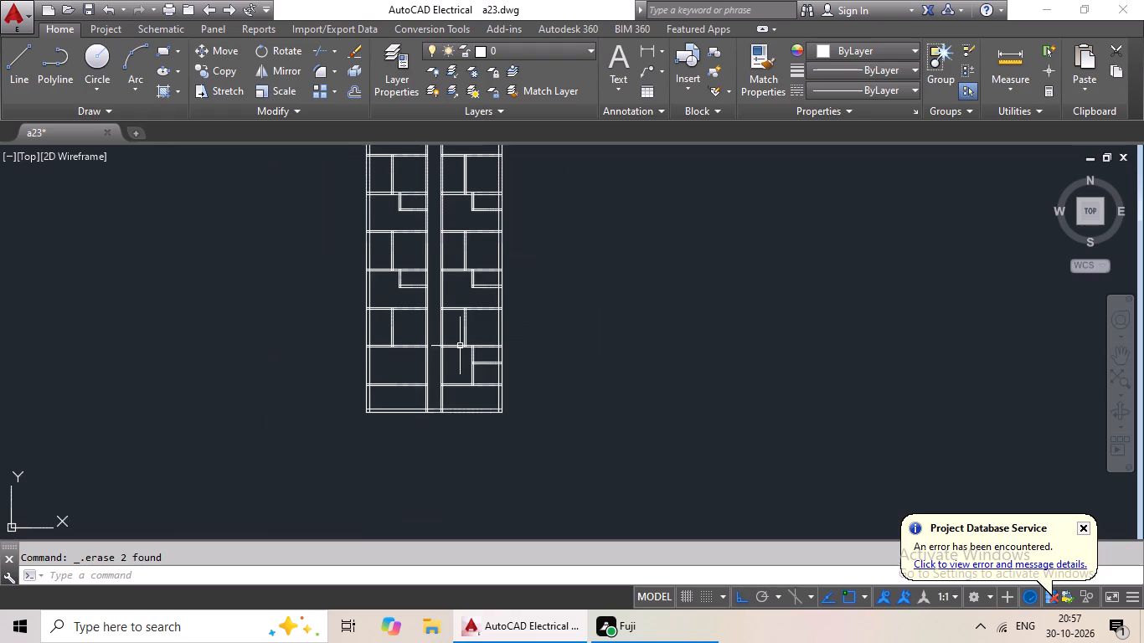
middle_click_drag(448, 391, 444, 400)
middle_click_drag(455, 244, 405, 383)
middle_click_drag(405, 346, 427, 244)
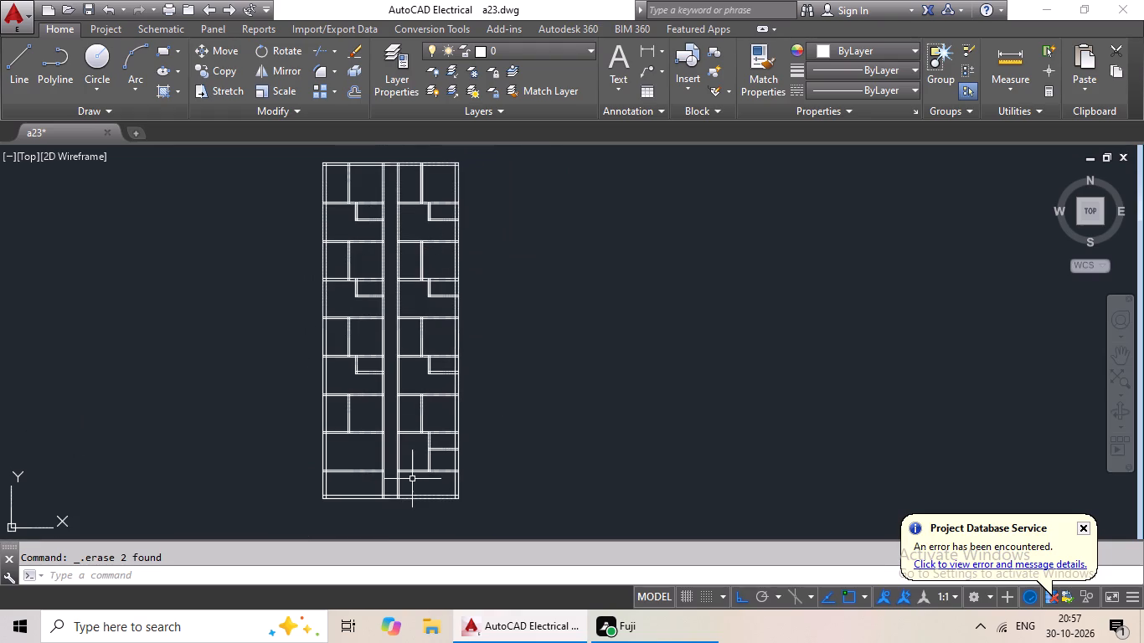
scroll(428, 486, "up", 3)
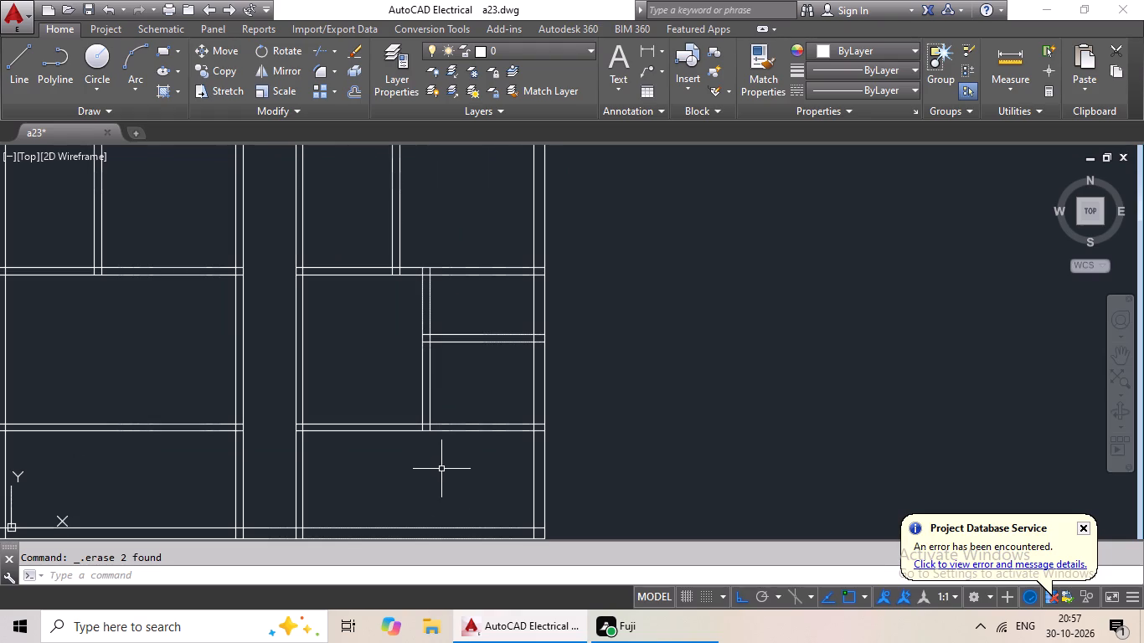
key("Escape")
key("Escape")
key("Escape")
type("tr")
key("space")
key("space")
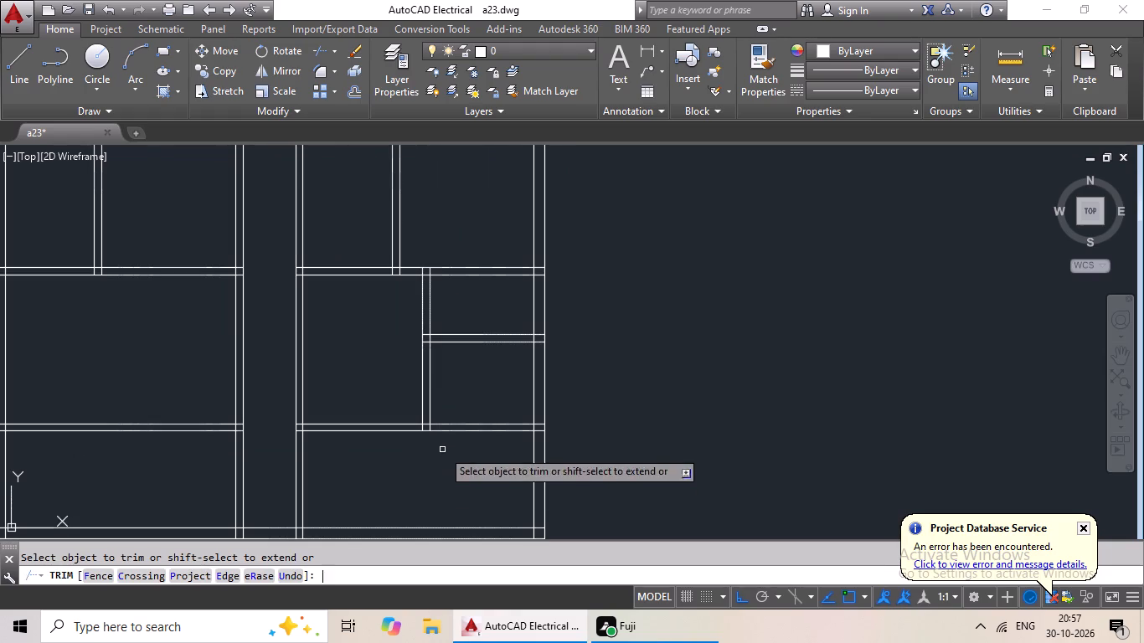
scroll(421, 369, "up", 2)
left_click_drag(497, 347, 380, 450)
left_click(380, 450)
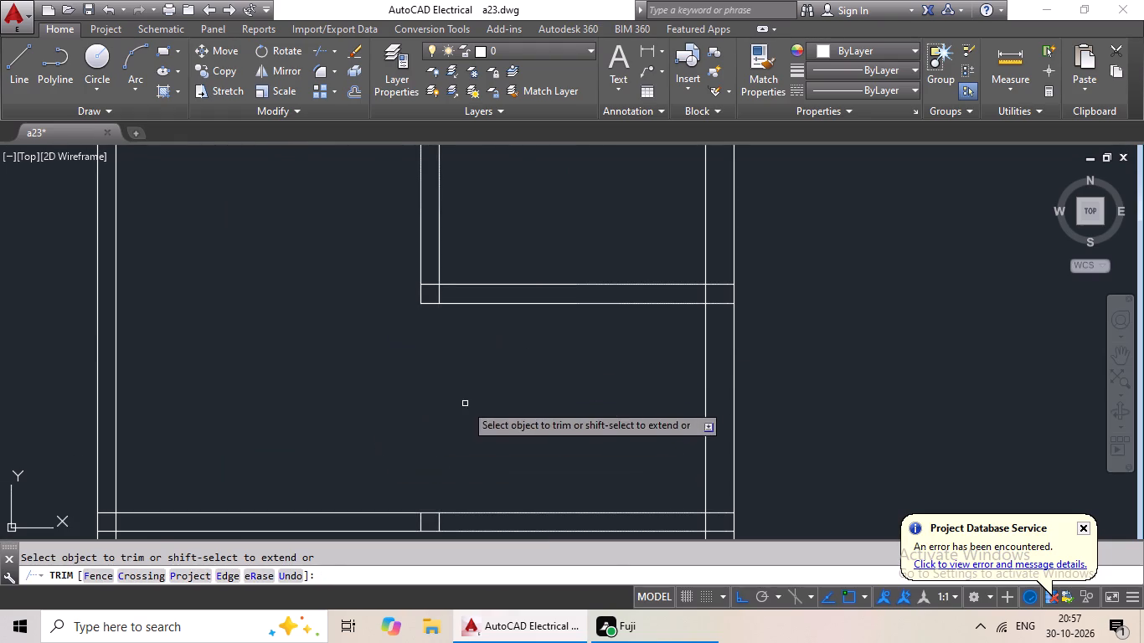
scroll(466, 402, "down", 2)
middle_click_drag(456, 404, 344, 425)
middle_click_drag(350, 449, 394, 343)
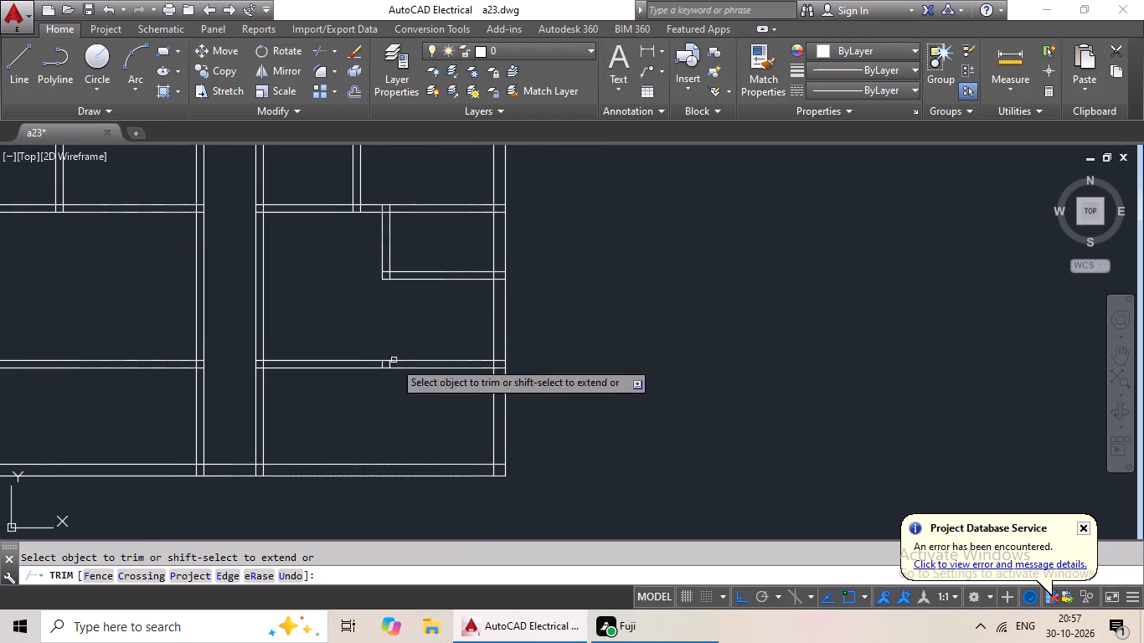
key("Escape")
Erase the two vertical line stubs left inside the partition above the right wing's lowest room.
scroll(388, 370, "up", 6)
left_click_drag(452, 332, 260, 361)
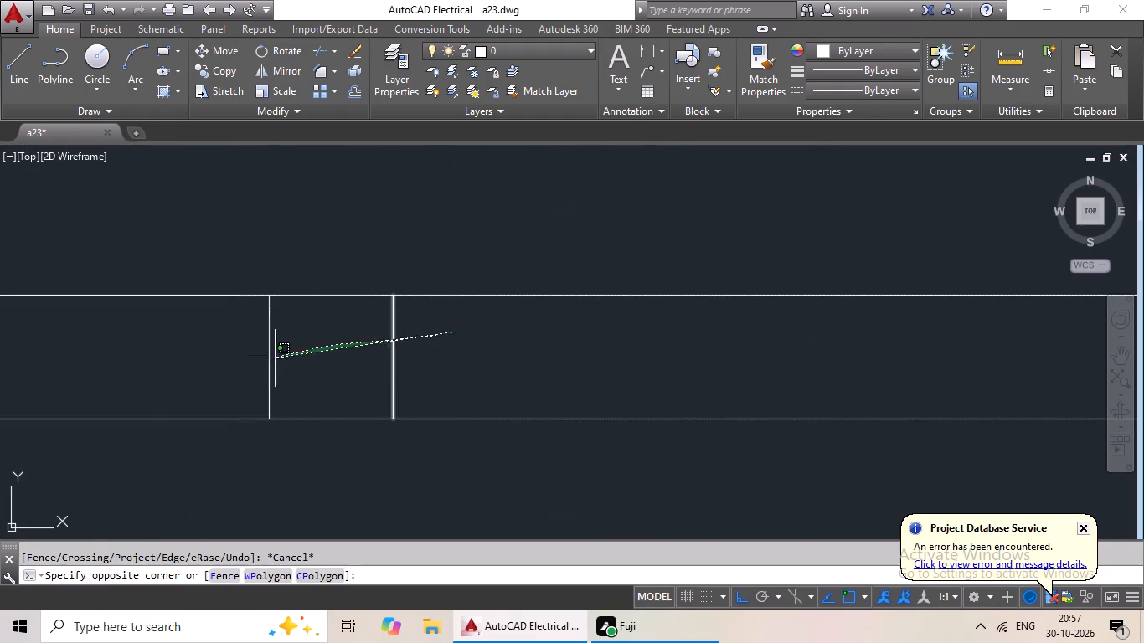
left_click_drag(260, 361, 220, 373)
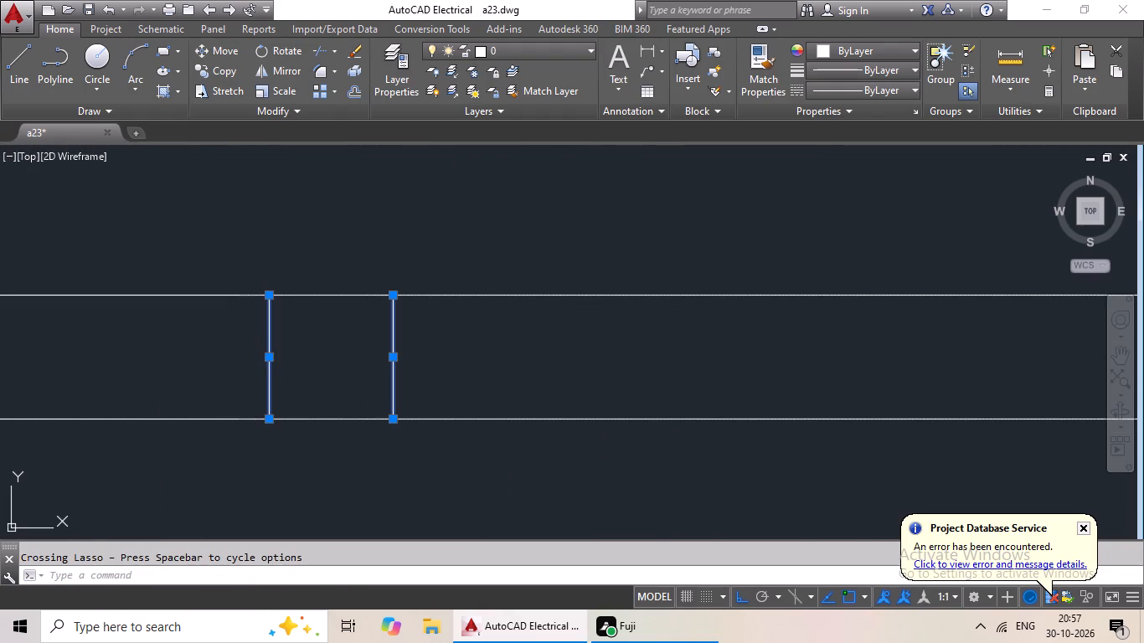
key("Delete")
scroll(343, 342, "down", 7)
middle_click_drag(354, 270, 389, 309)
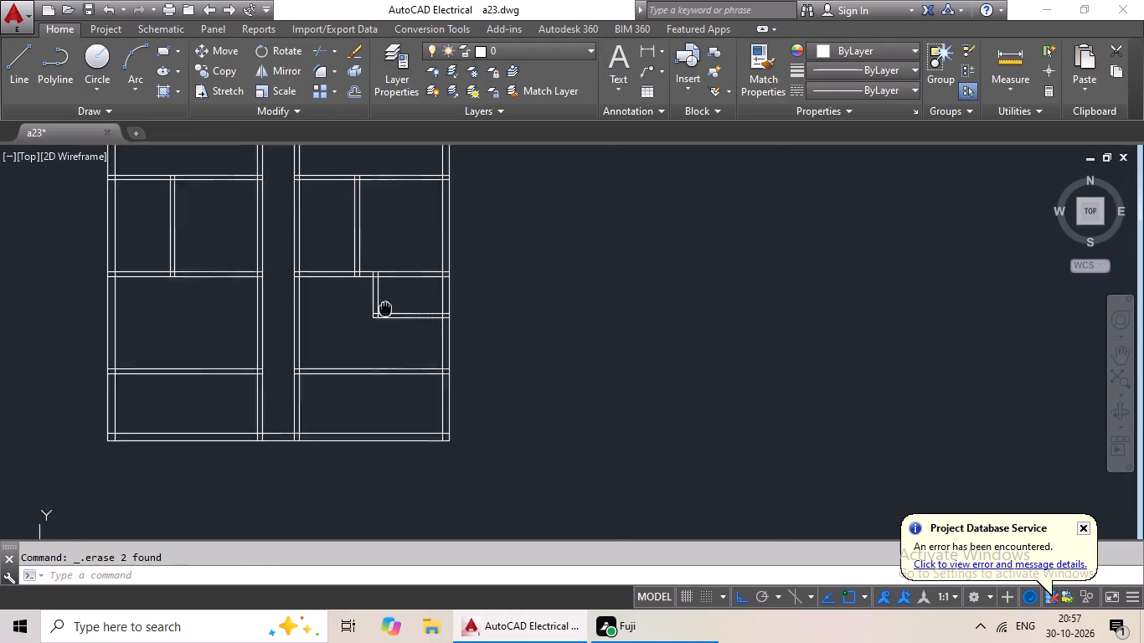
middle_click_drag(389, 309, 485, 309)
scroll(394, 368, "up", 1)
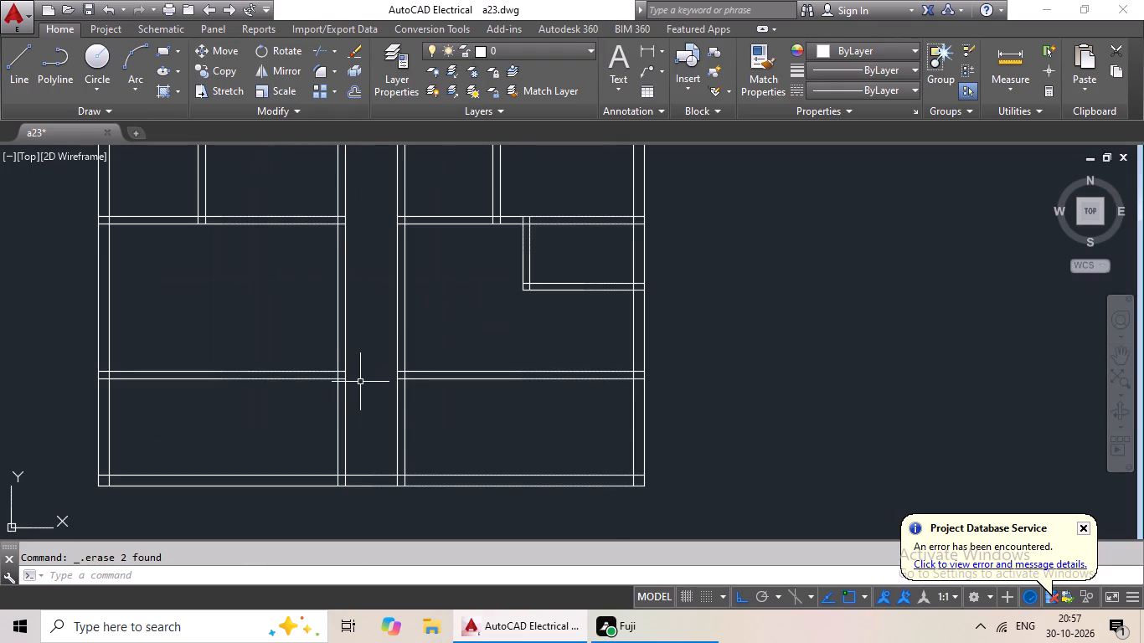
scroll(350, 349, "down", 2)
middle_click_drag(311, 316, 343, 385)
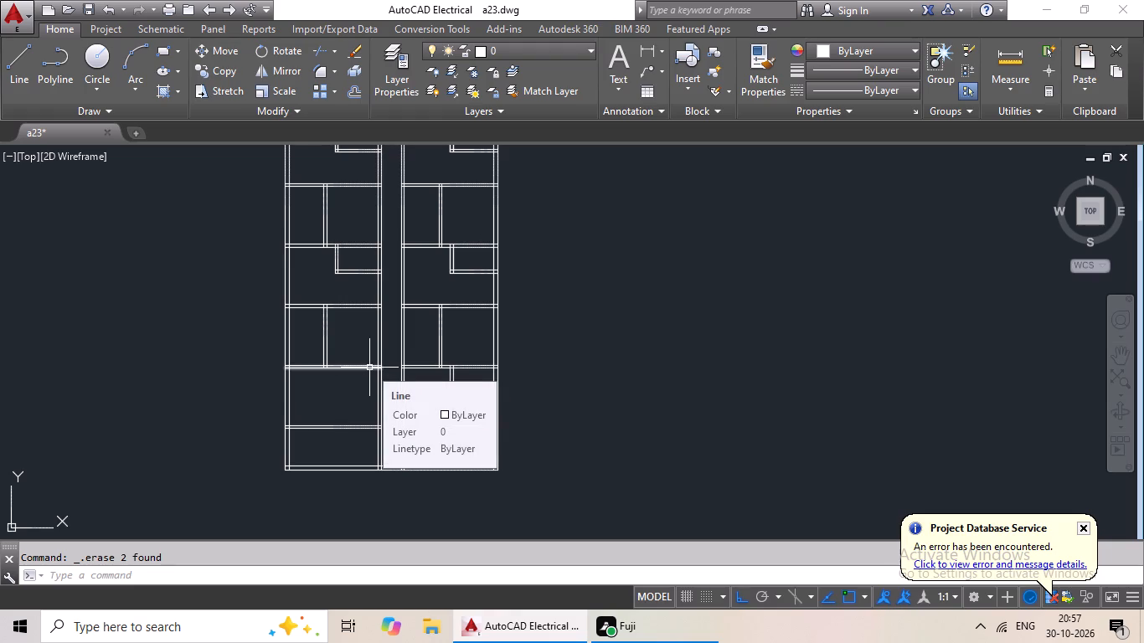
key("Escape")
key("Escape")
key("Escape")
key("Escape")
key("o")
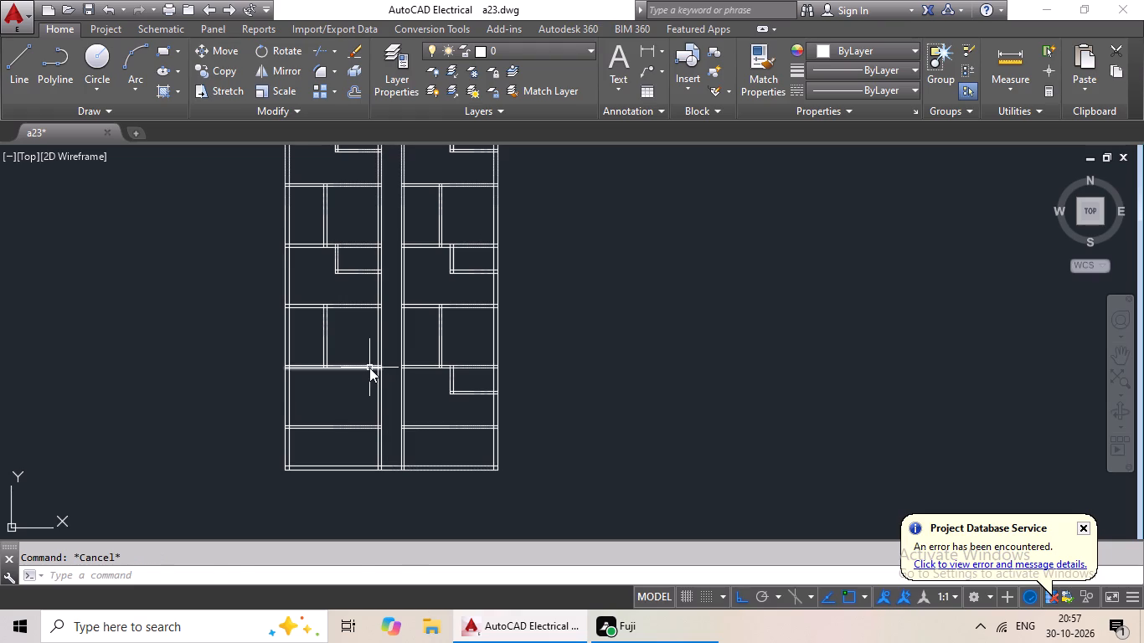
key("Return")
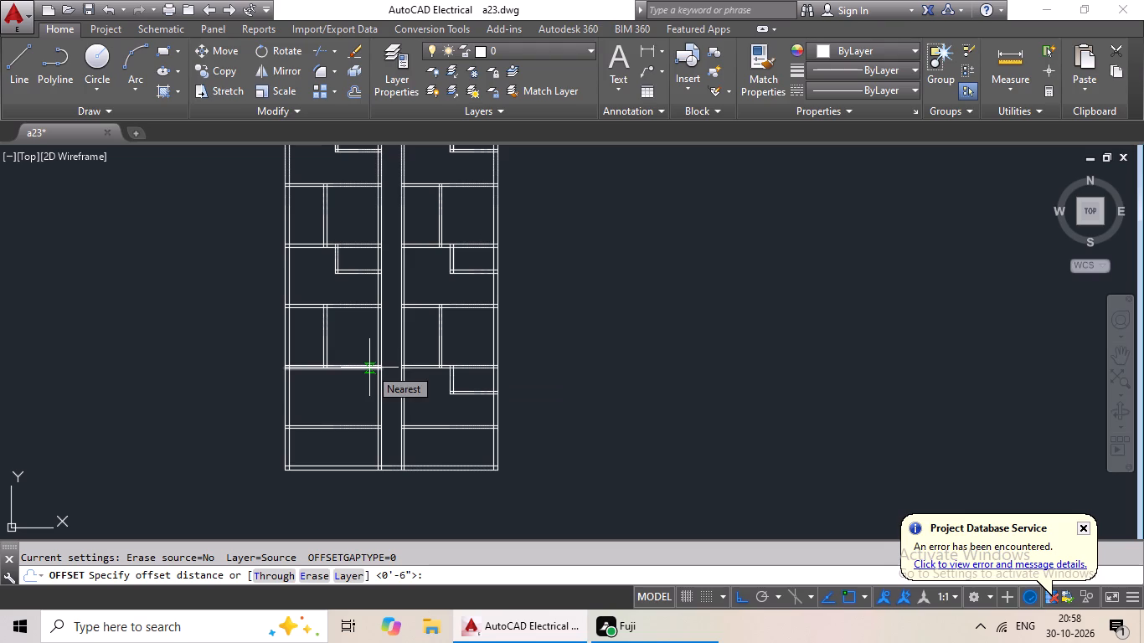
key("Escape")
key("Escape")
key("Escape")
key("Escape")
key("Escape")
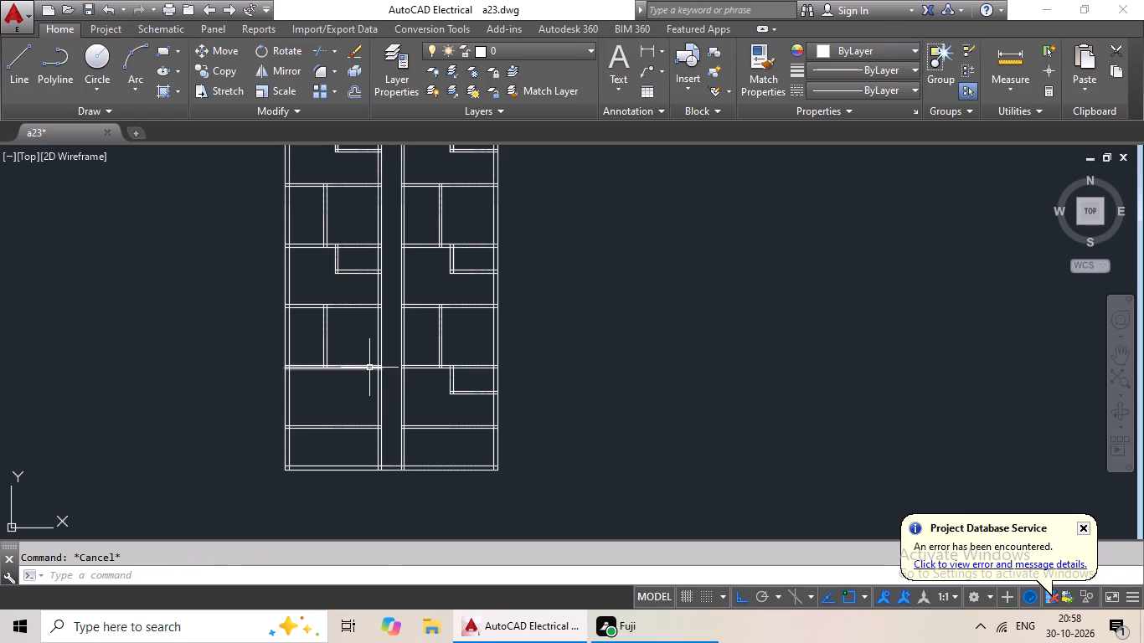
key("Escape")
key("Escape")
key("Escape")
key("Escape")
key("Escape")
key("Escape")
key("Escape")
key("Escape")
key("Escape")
Offset the room-side line of the central passage's left wall 7' leftward into the left wing.
key("o")
key("Return")
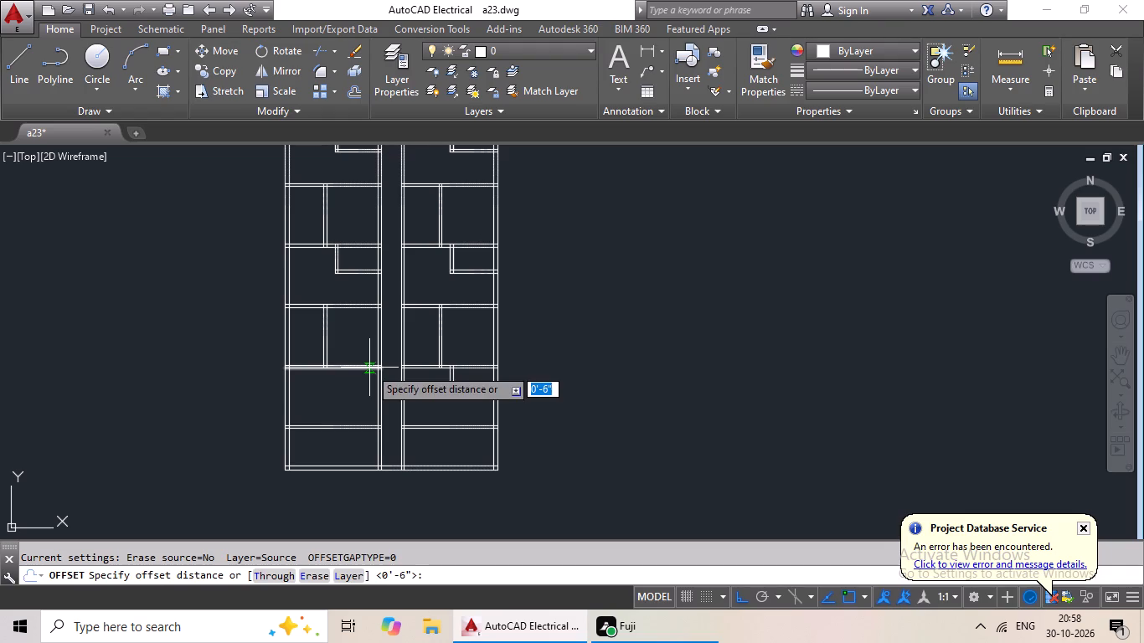
type("7'")
key("Return")
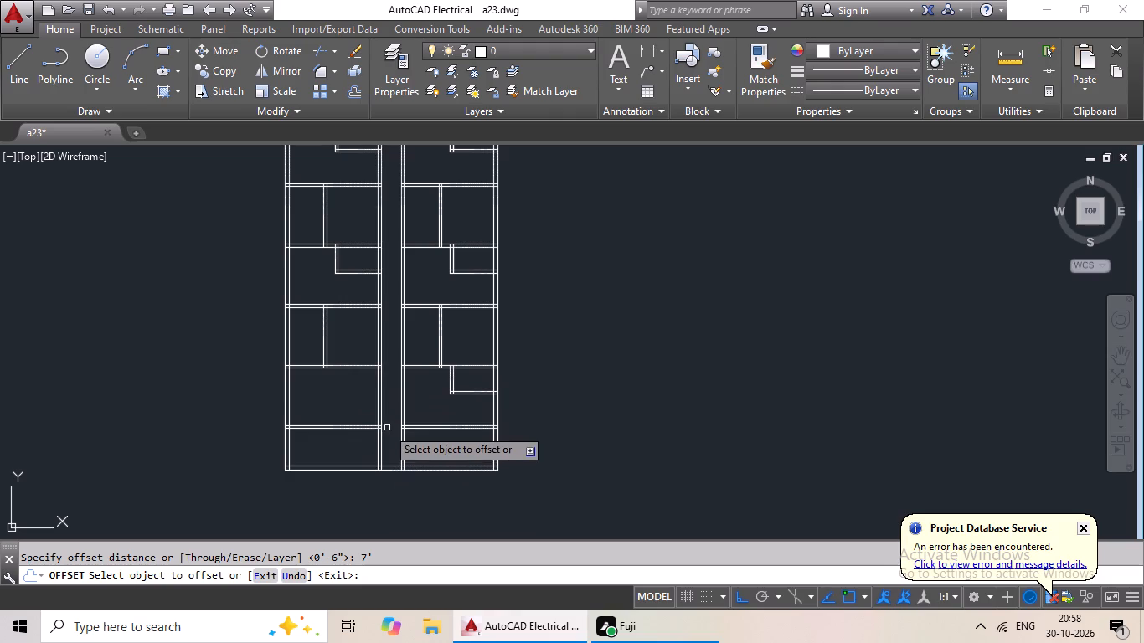
left_click_drag(376, 381, 346, 384)
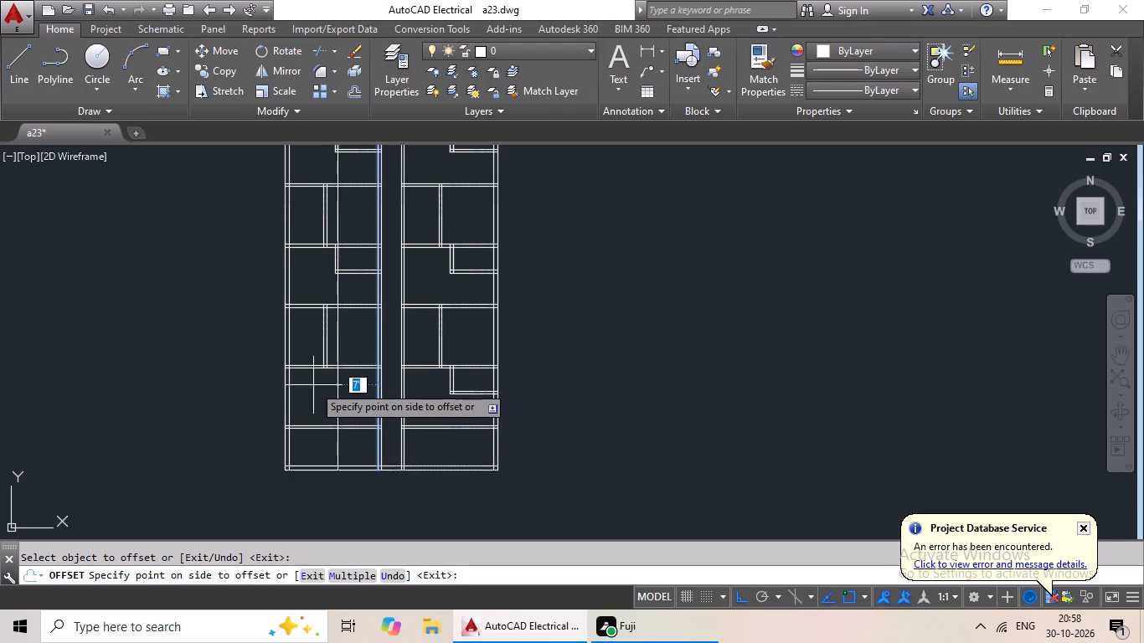
left_click(313, 385)
left_click(313, 385)
key("Escape")
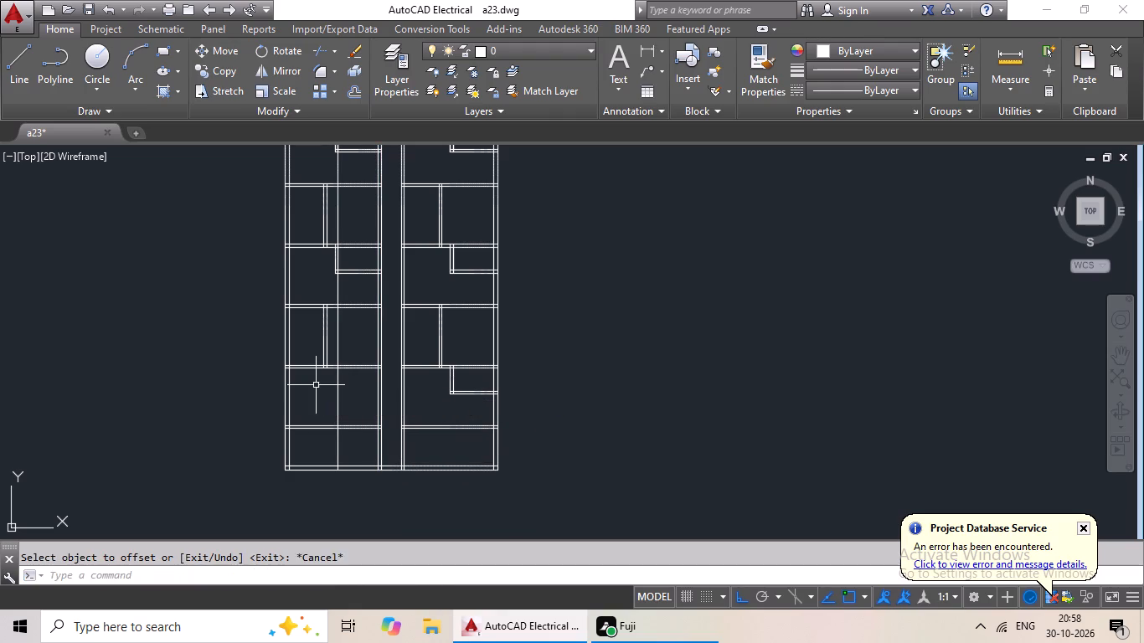
key("Escape")
key("Escape")
Offset the new vertical line in the left wing 6" leftward to form a partition.
key("o")
key("Return")
key("6")
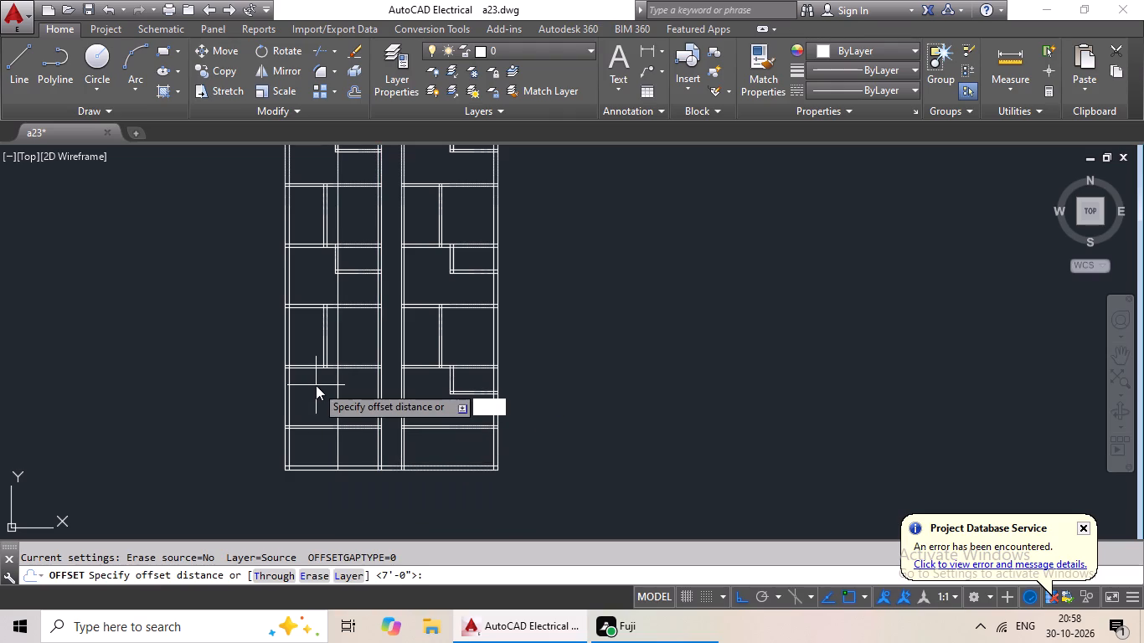
key("shift+quotedbl")
key("Return")
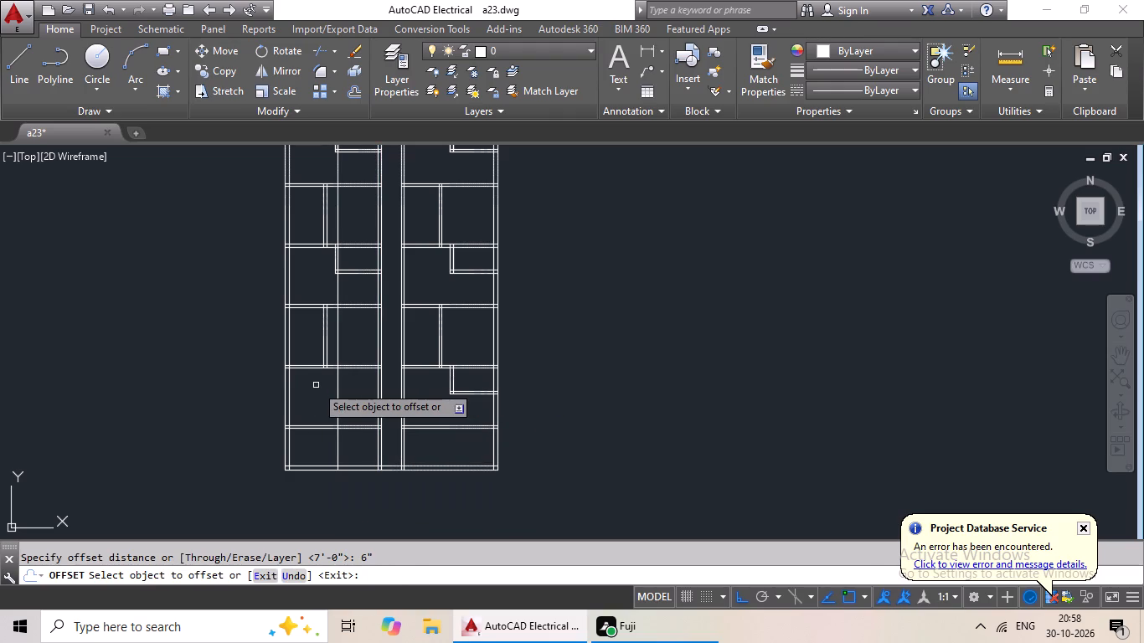
left_click(336, 406)
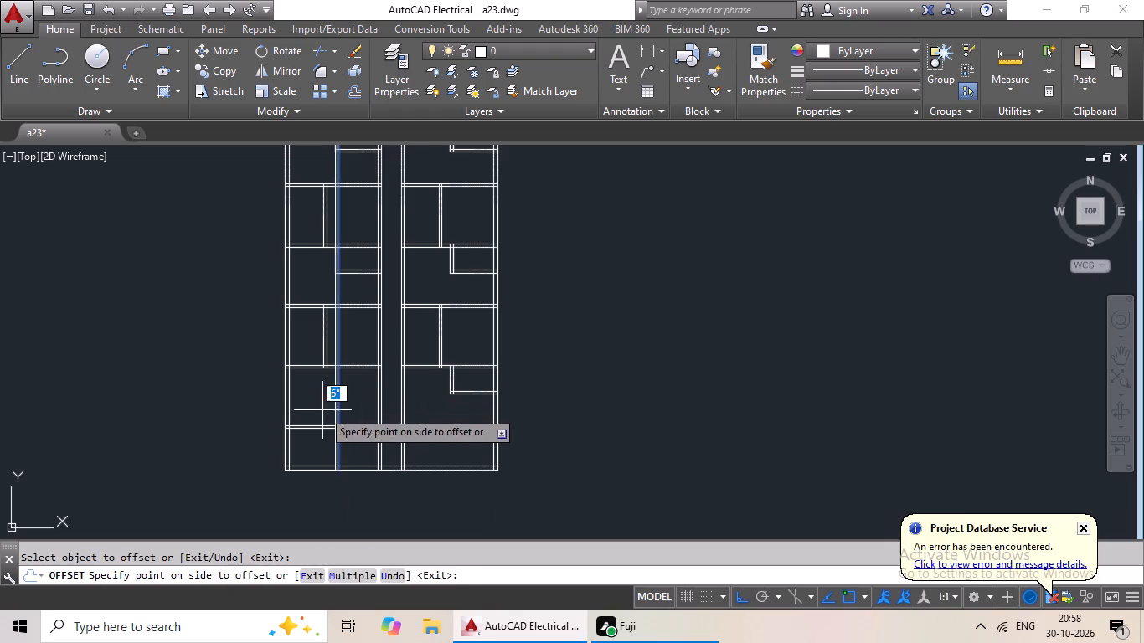
left_click(322, 411)
scroll(351, 387, "up", 2)
key("Escape")
key("Escape")
key("Escape")
key("Escape")
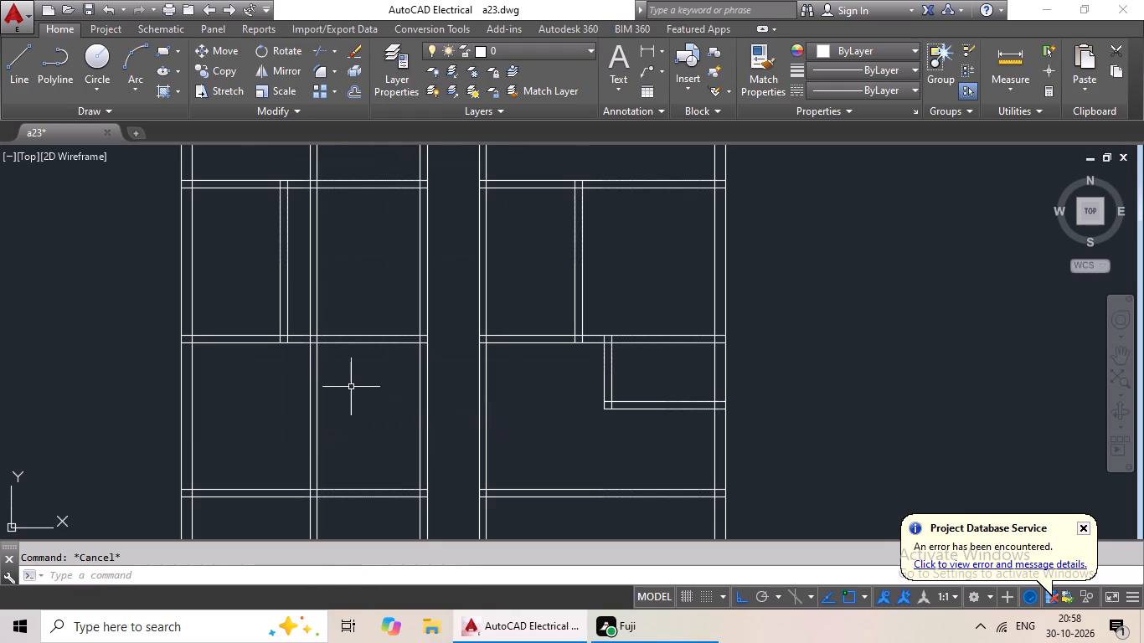
Trim the two new vertical partition lines out of the left wing's lowest room.
type("tr")
key("space")
key("space")
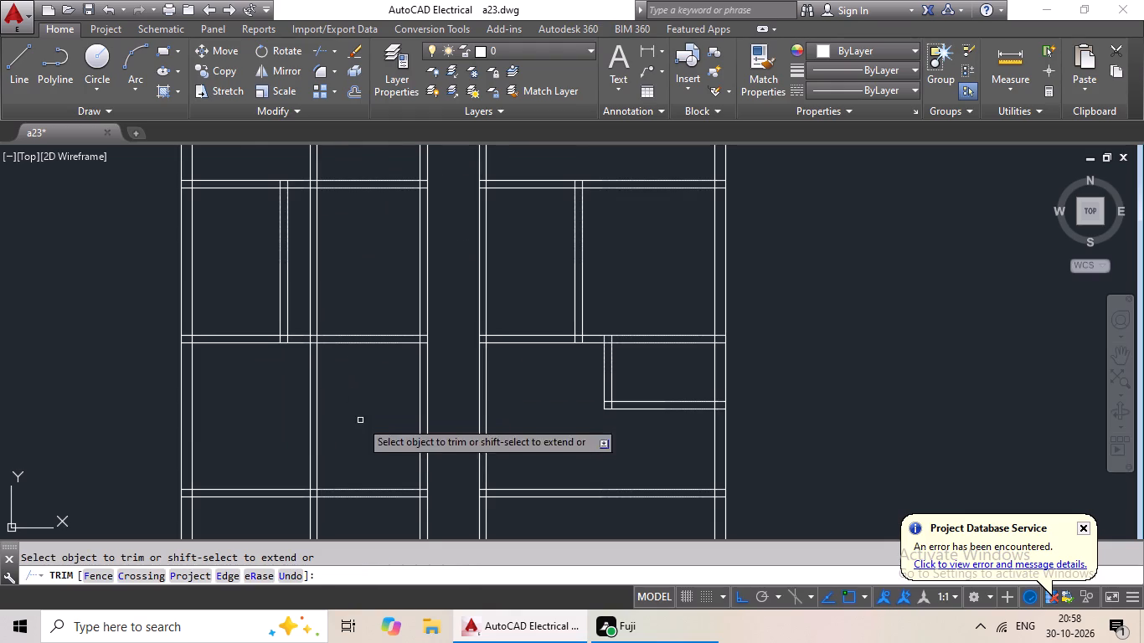
middle_click_drag(353, 451, 350, 349)
scroll(312, 435, "up", 2)
left_click_drag(358, 410, 262, 481)
left_click(262, 481)
Trim the two new vertical partition lines out of the left wing's third room from the bottom.
scroll(293, 438, "down", 4)
middle_click_drag(332, 351, 317, 405)
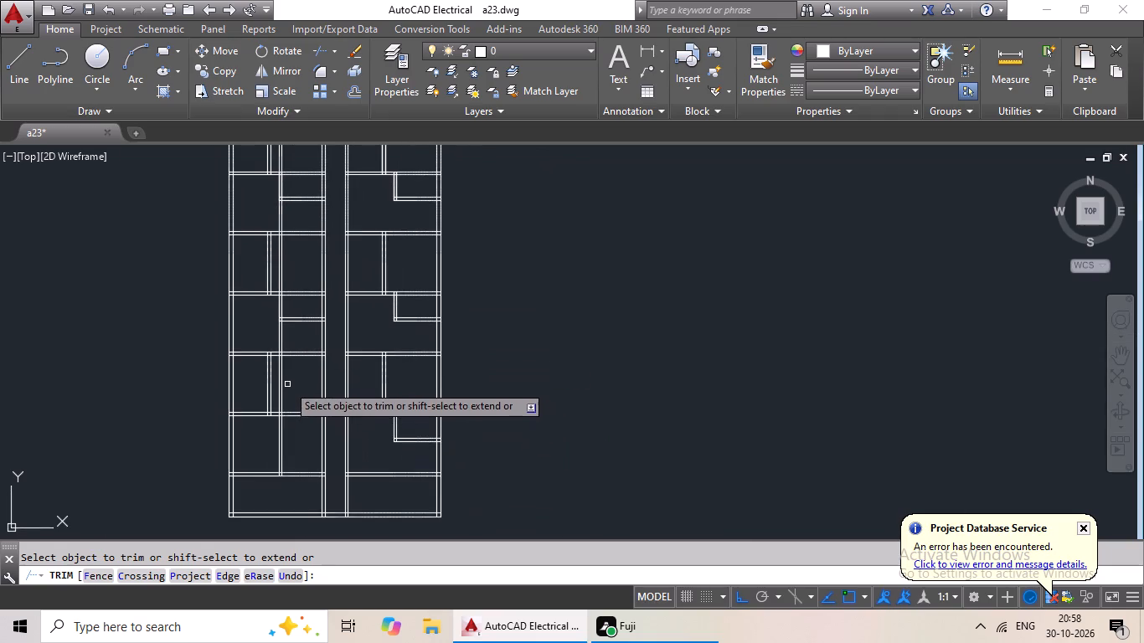
scroll(287, 381, "up", 3)
middle_click_drag(296, 368, 312, 305)
scroll(359, 291, "down", 1)
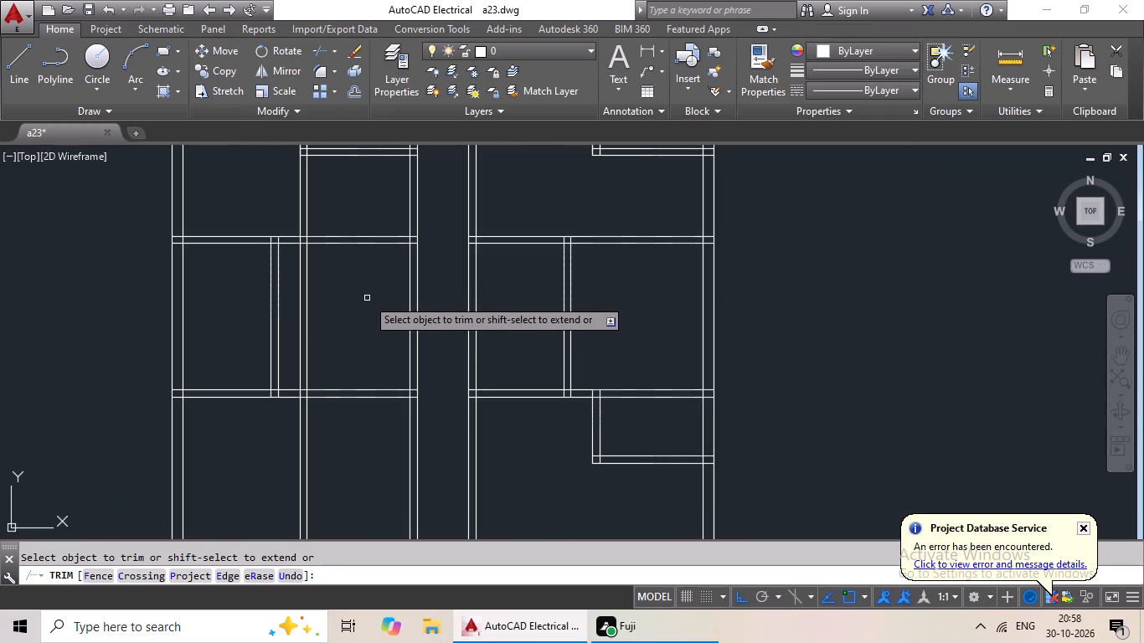
scroll(367, 301, "down", 1)
scroll(343, 301, "up", 3)
left_click_drag(342, 301, 245, 363)
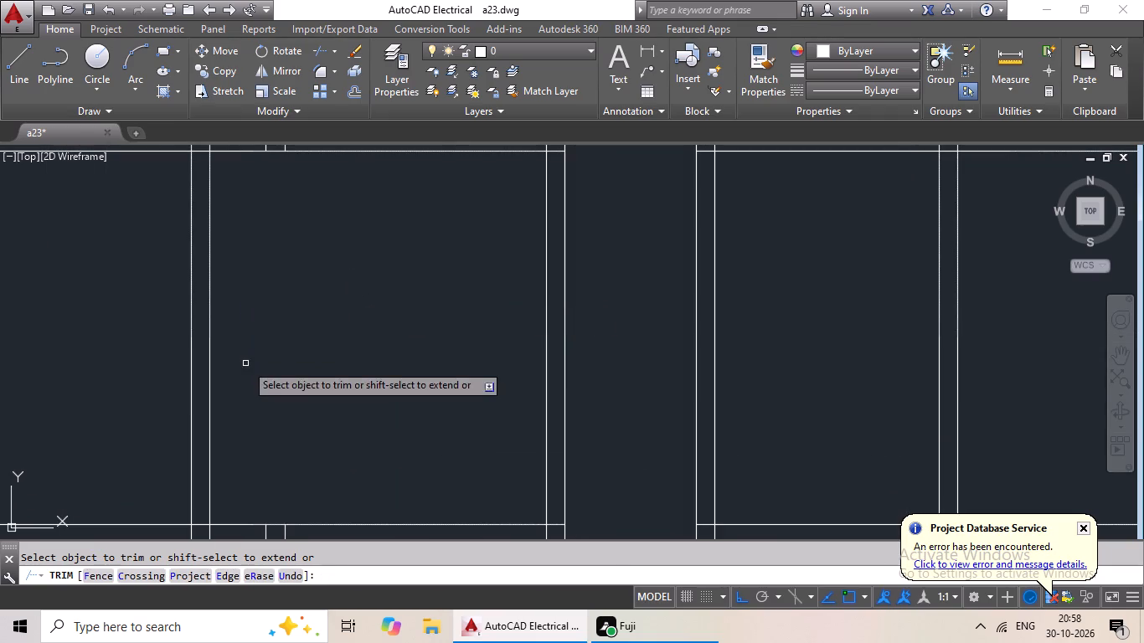
Trim the two new vertical partition lines out of the left wing's fifth room from the bottom.
scroll(296, 333, "down", 3)
middle_click_drag(290, 353, 283, 379)
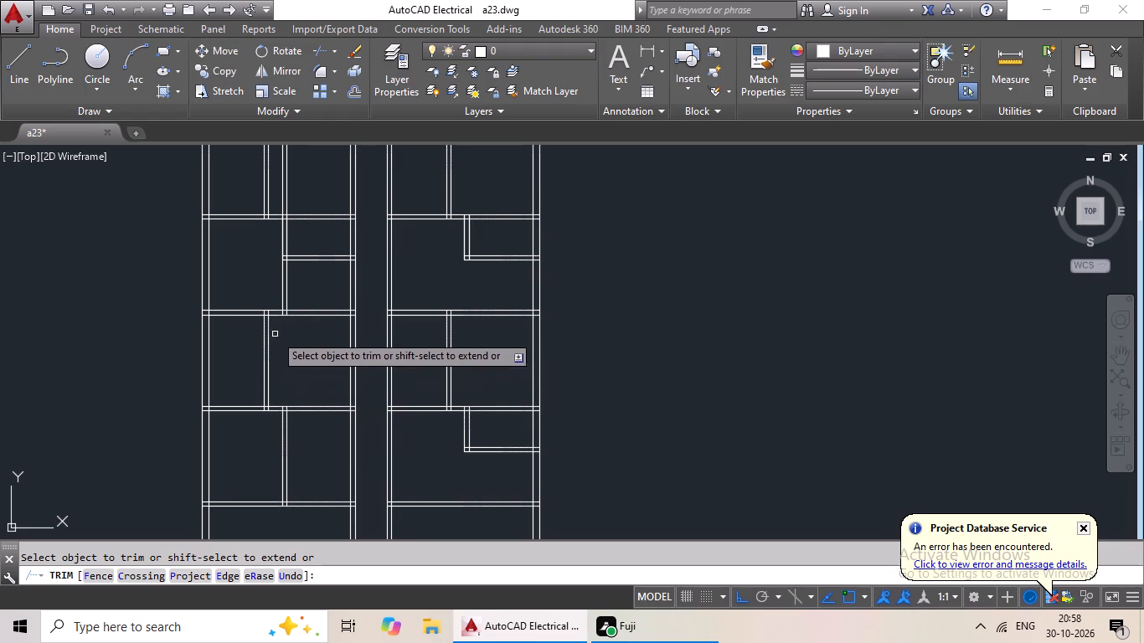
middle_click_drag(287, 350, 284, 369)
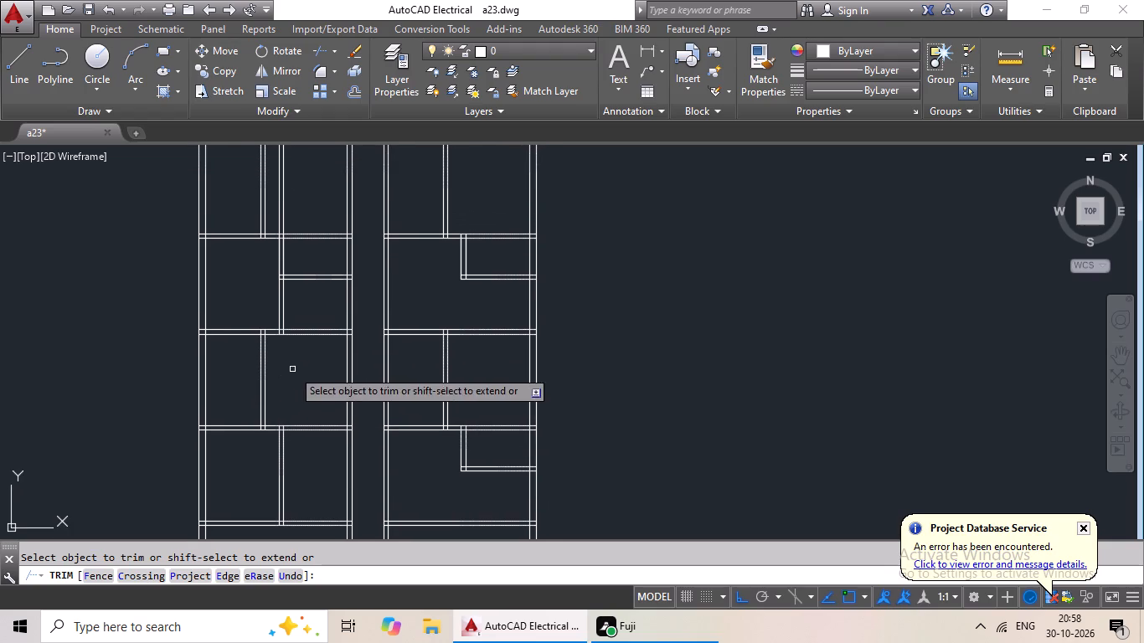
middle_click_drag(292, 369, 304, 321)
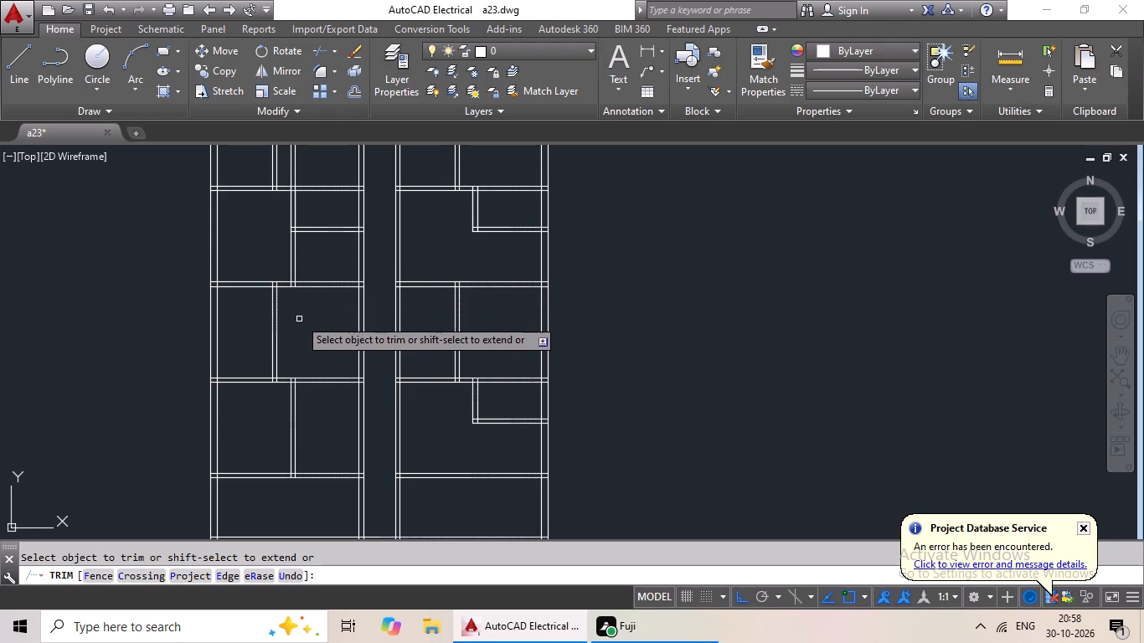
scroll(302, 261, "down", 2)
middle_click_drag(301, 261, 286, 350)
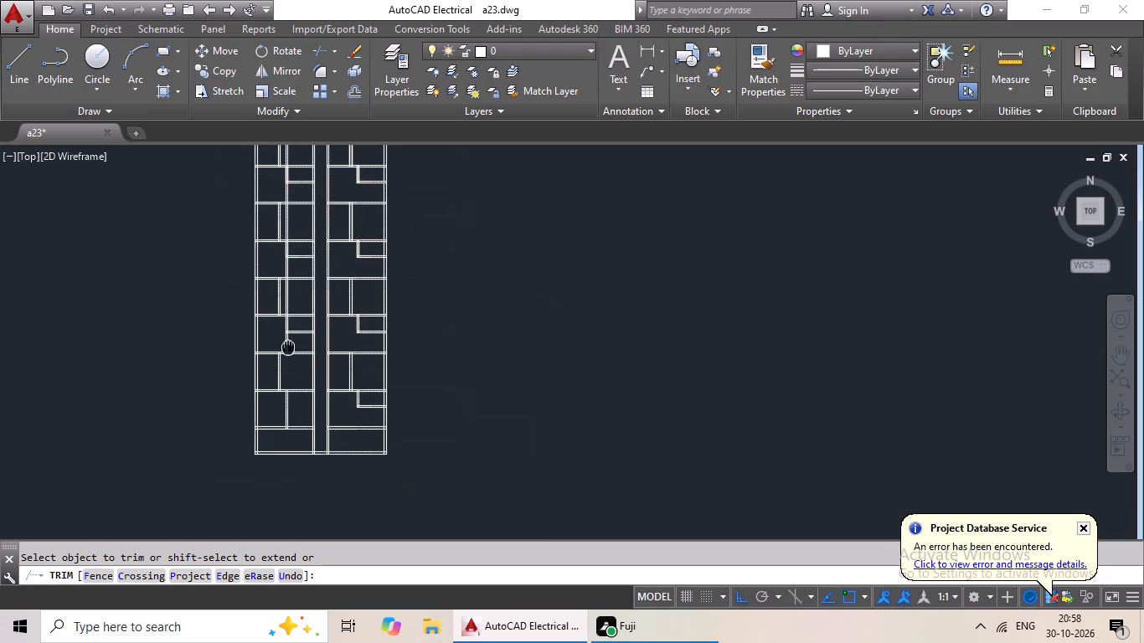
middle_click_drag(286, 350, 285, 359)
scroll(286, 308, "up", 3)
left_click_drag(335, 297, 245, 350)
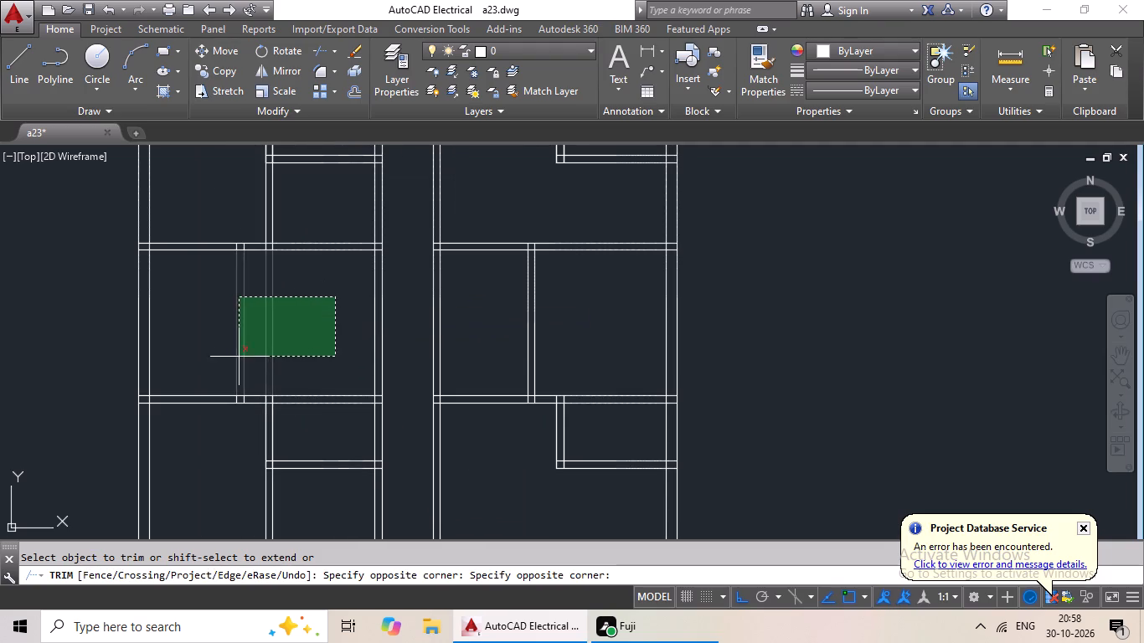
left_click_drag(245, 350, 255, 337)
Trim the vertical partition below the small corner enclosure in the left wing's sixth room from the bottom.
scroll(271, 329, "down", 2)
scroll(264, 274, "up", 2)
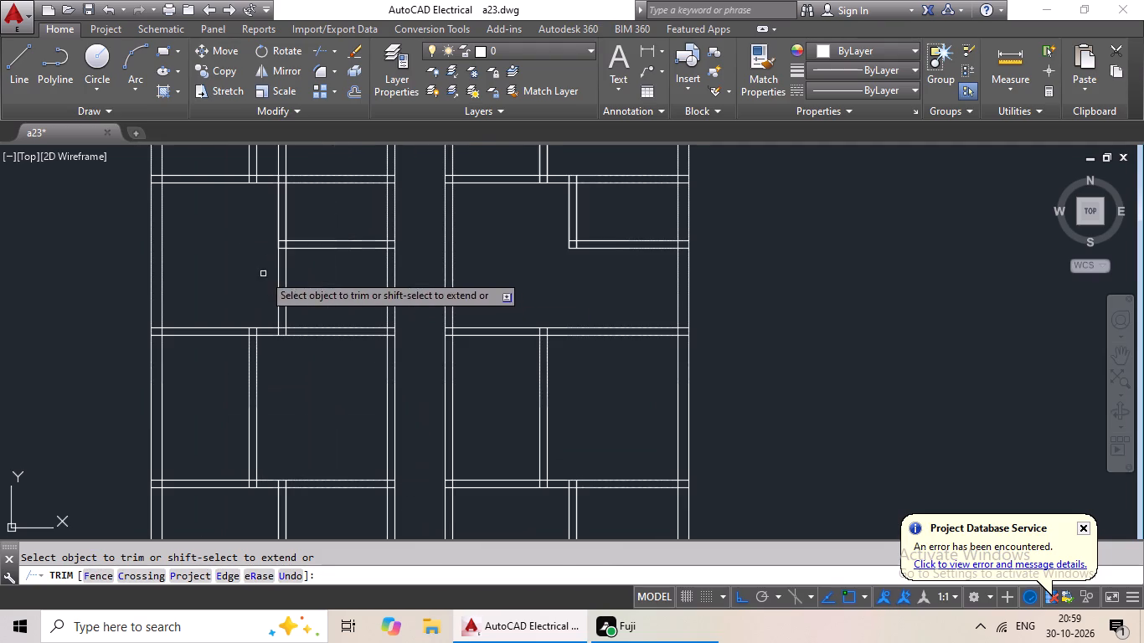
left_click_drag(322, 259, 269, 286)
left_click(269, 286)
Trim the new vertical partition lines out of the left wing's seventh room from the bottom and below the eighth room's small corner enclosure.
scroll(285, 286, "down", 1)
middle_click_drag(285, 286, 276, 370)
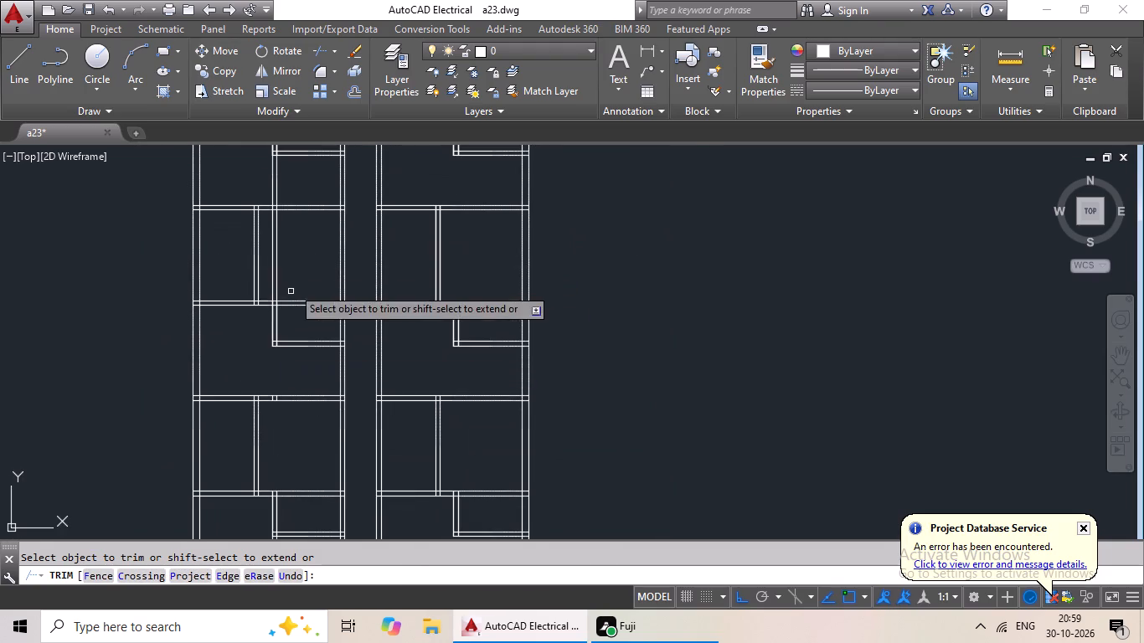
scroll(301, 258, "up", 2)
left_click_drag(301, 257, 220, 326)
scroll(269, 280, "down", 2)
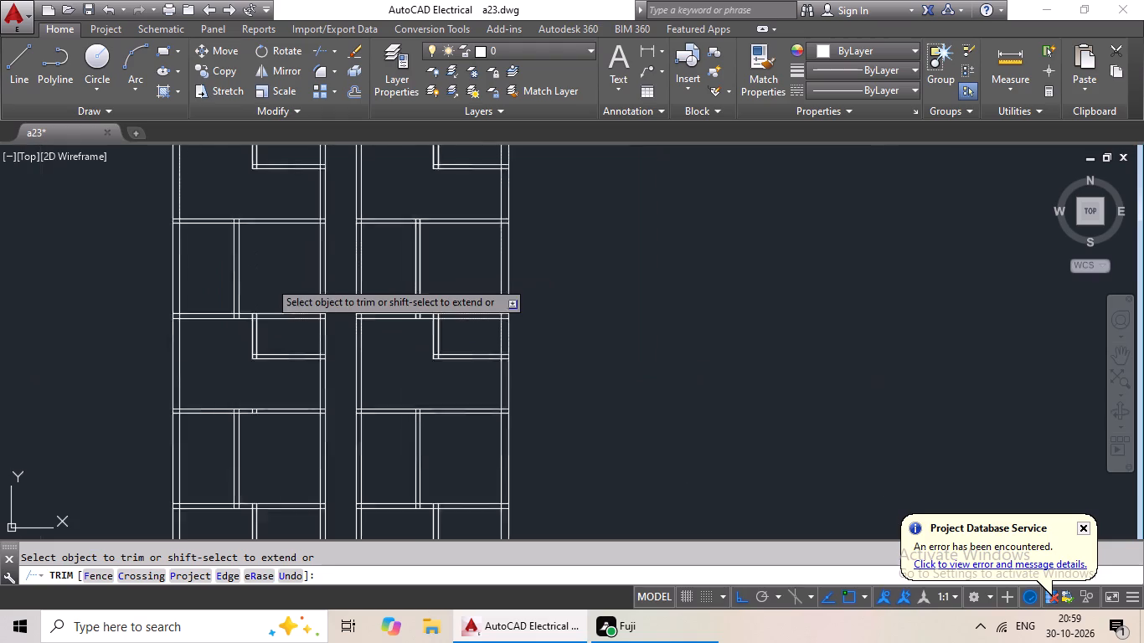
scroll(269, 280, "down", 1)
middle_click_drag(271, 277, 244, 372)
middle_click_drag(246, 382, 257, 254)
scroll(265, 390, "down", 1)
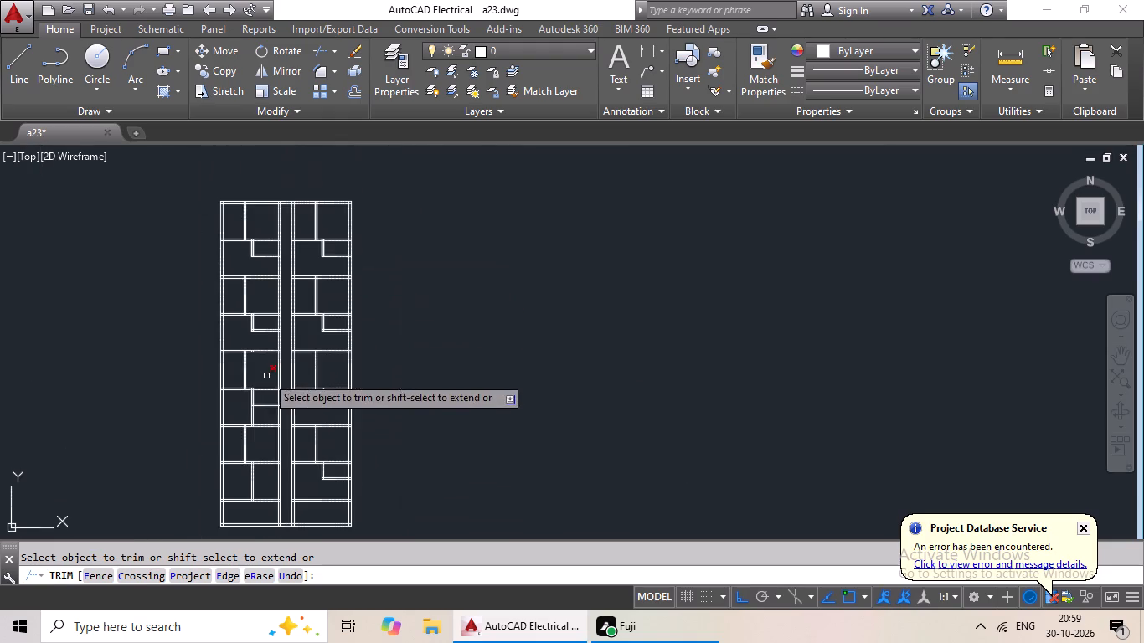
middle_click_drag(267, 364, 266, 285)
scroll(266, 432, "up", 2)
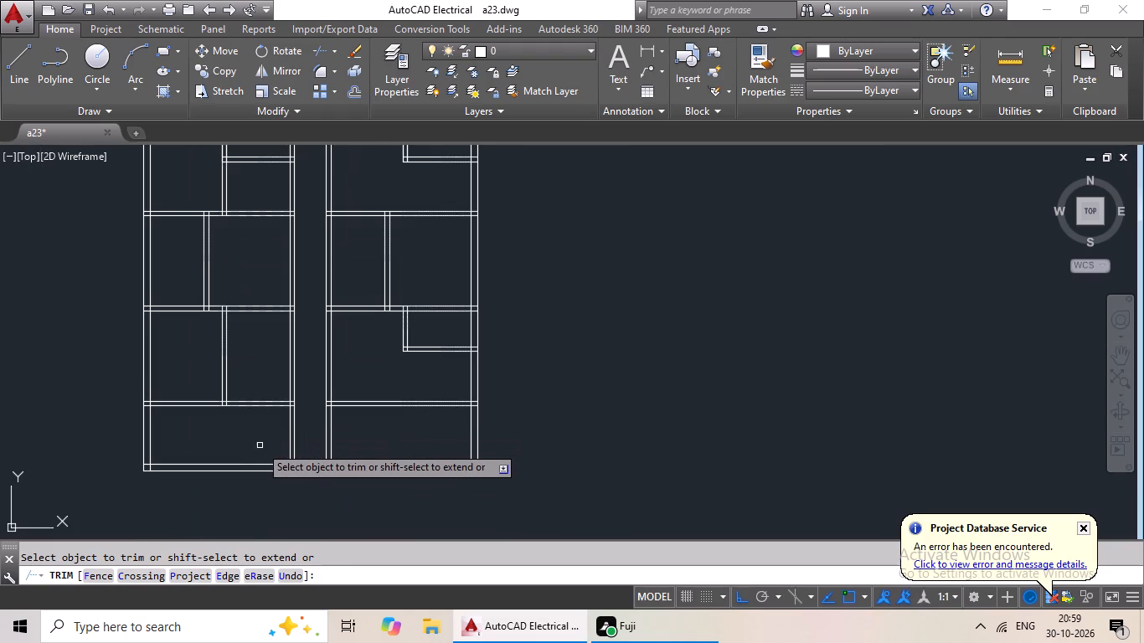
key("Escape")
key("Escape")
key("Escape")
key("Escape")
Offset the lower line of the wall above the left wing's second room from the bottom 4' downward.
key("o")
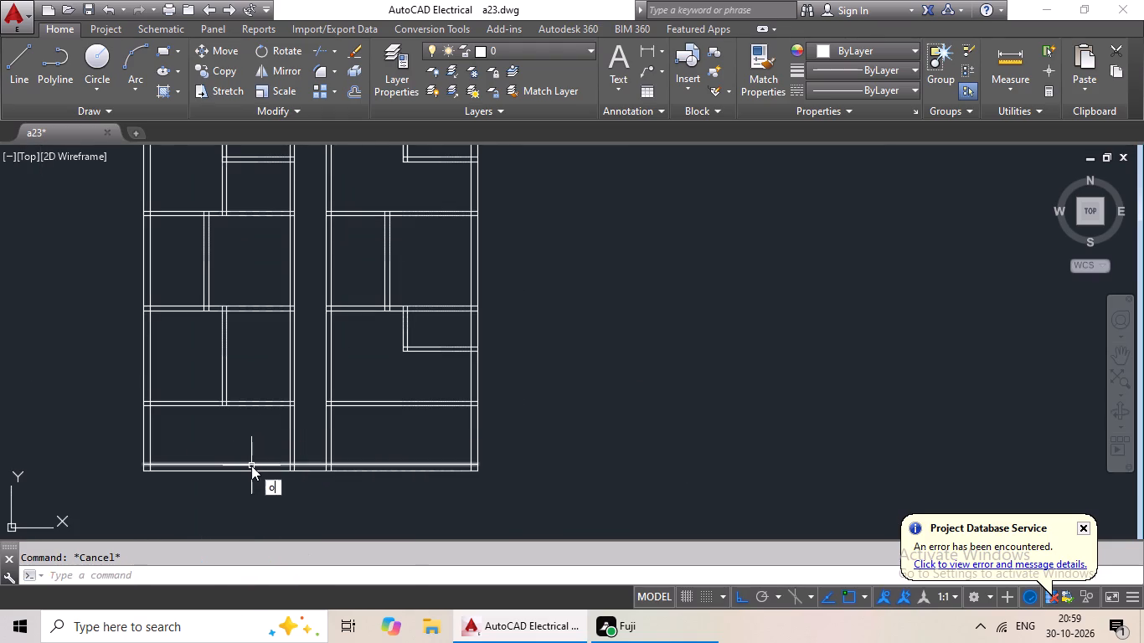
key("Return")
type("4'")
key("Return")
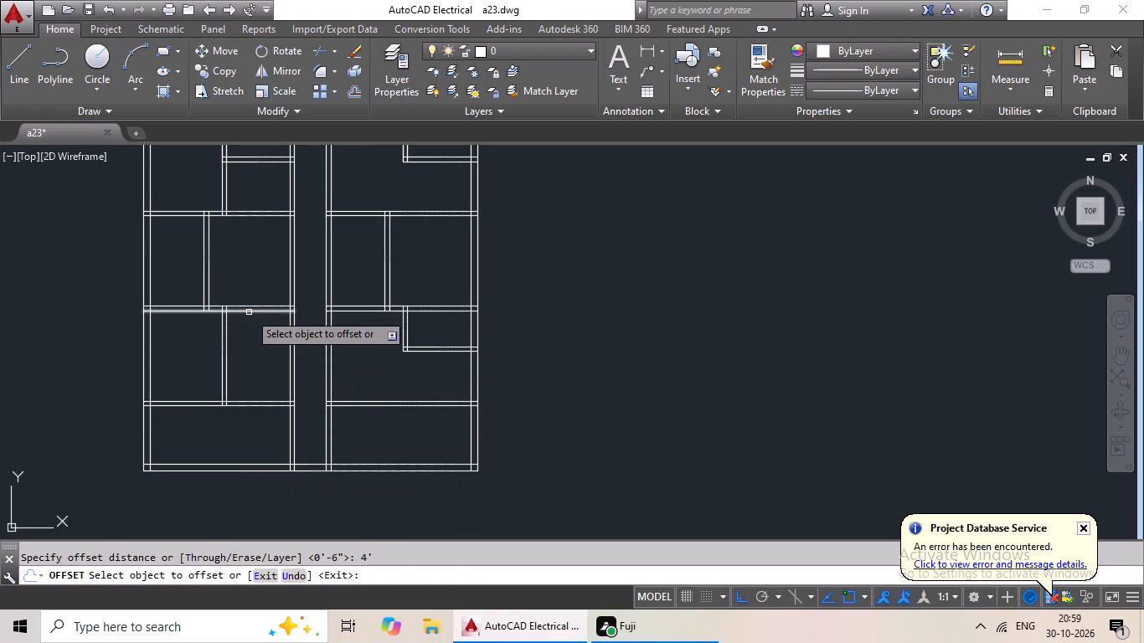
left_click_drag(249, 312, 250, 323)
left_click(265, 377)
key("Escape")
key("Escape")
Offset the new horizontal line in the left wing's second room 6" downward to form a partition.
key("o")
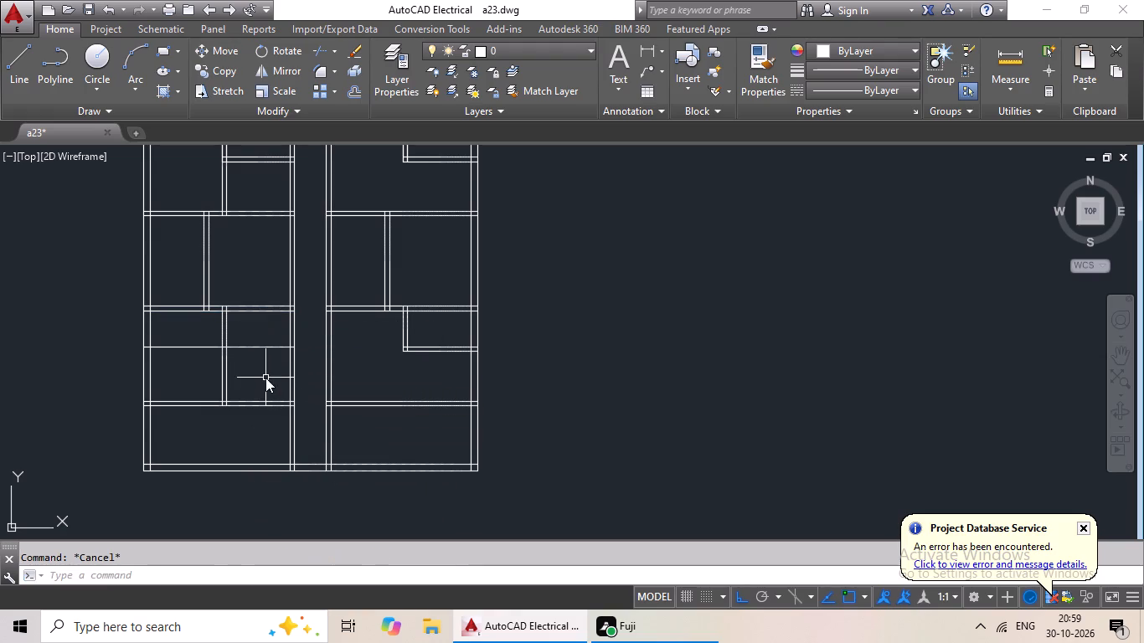
key("Return")
type("6\"")
key("Return")
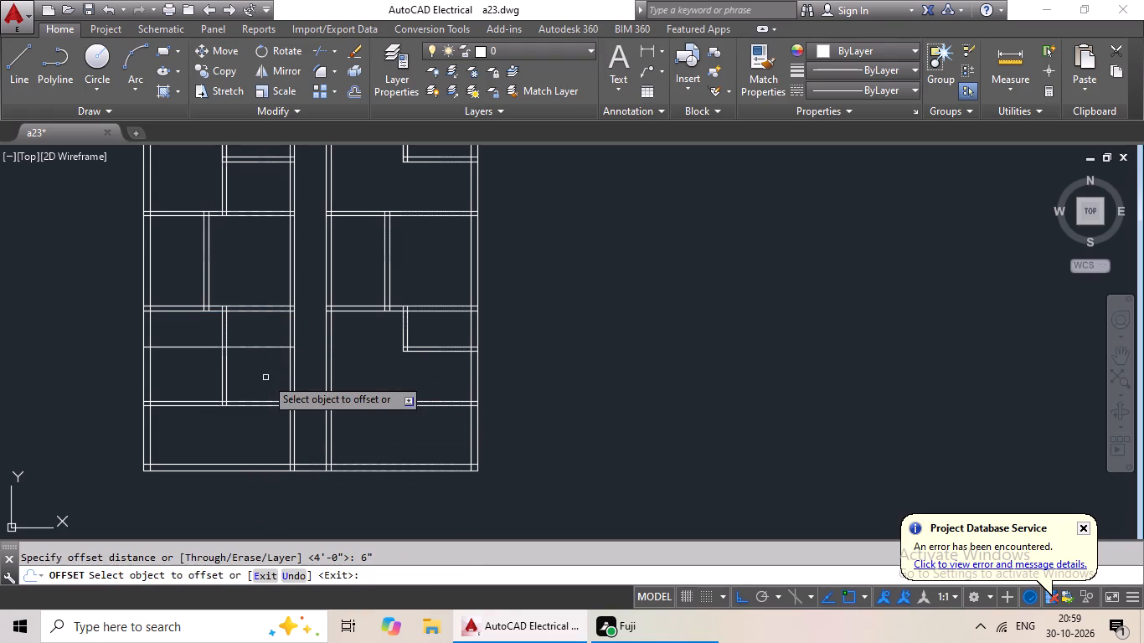
left_click_drag(250, 348, 250, 373)
left_click(250, 384)
key("Escape")
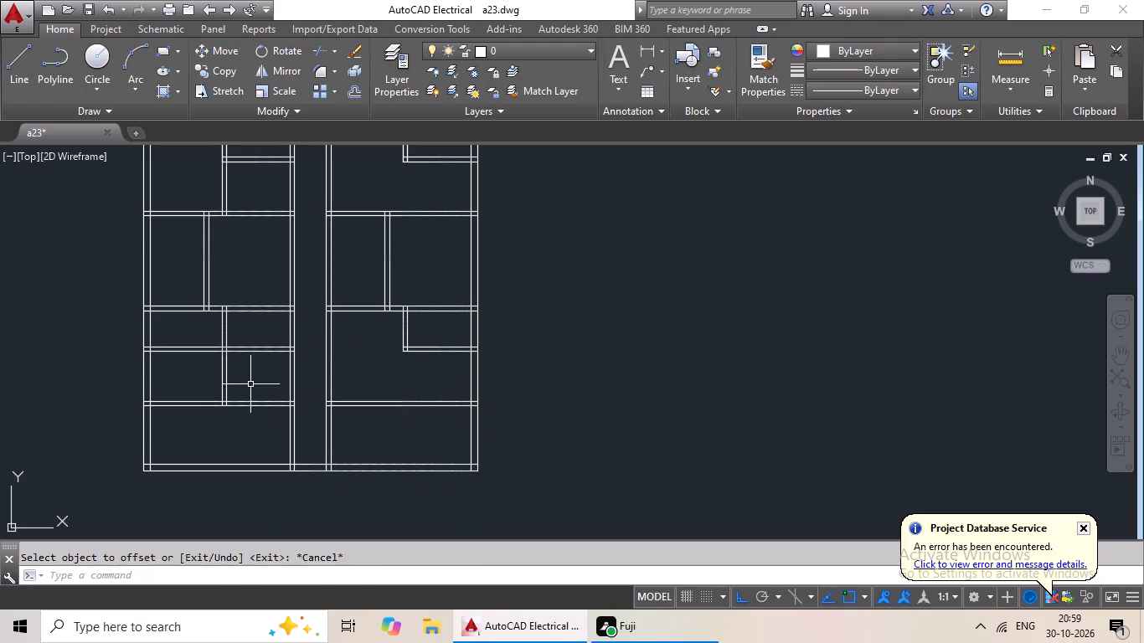
key("Escape")
key("Escape")
Trim the two new horizontal partition lines between the left outer wall and the vertical partition in the second room.
type("tr")
key("space")
key("space")
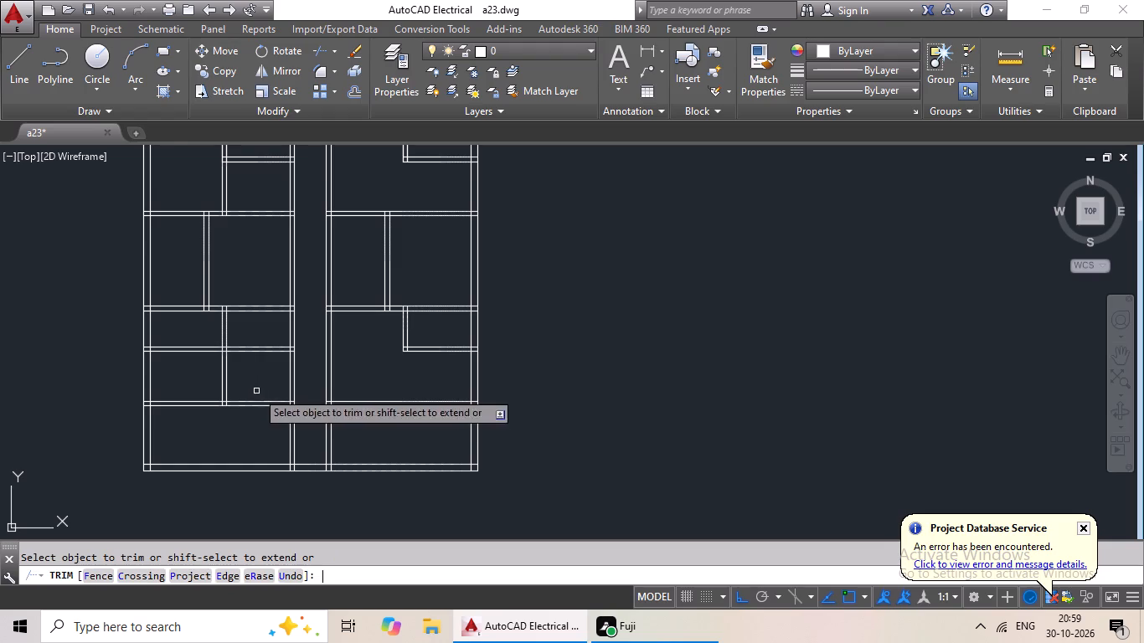
scroll(183, 358, "up", 3)
left_click_drag(237, 296, 176, 441)
left_click(176, 430)
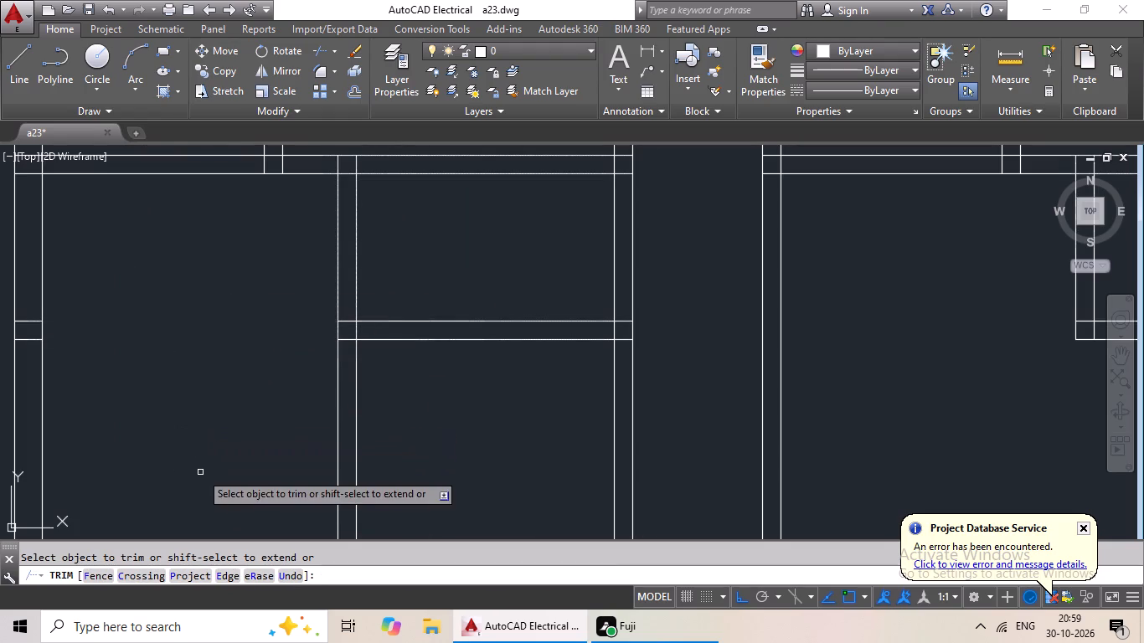
scroll(238, 418, "down", 4)
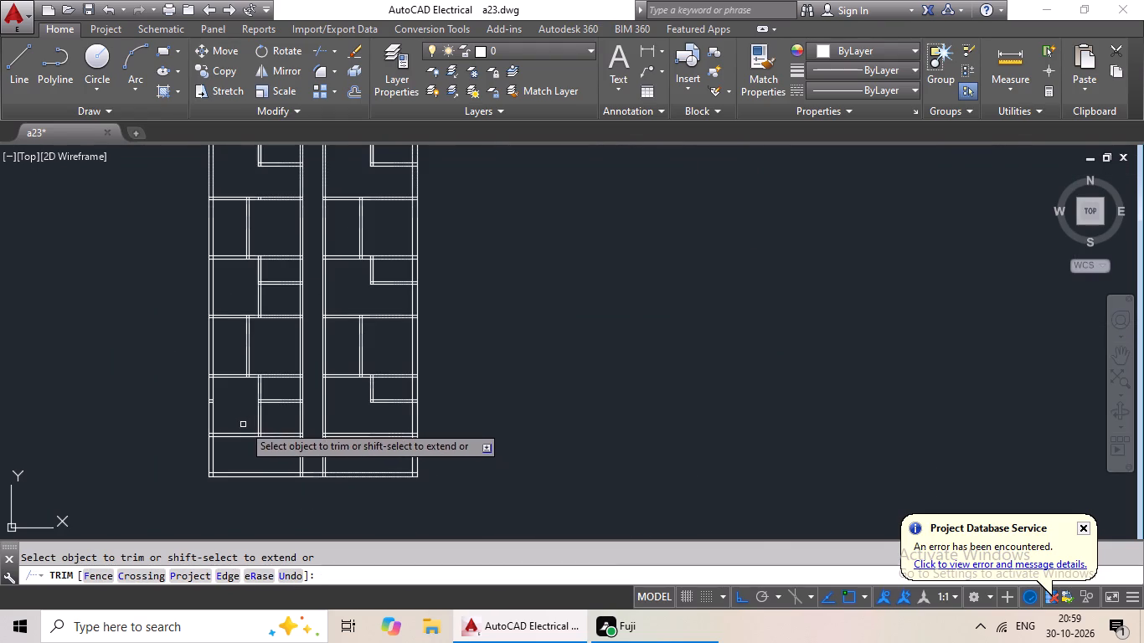
key("Escape")
key("Escape")
Delete the two leftover horizontal line stubs inside the left outer wall beside the second room.
scroll(215, 404, "up", 5)
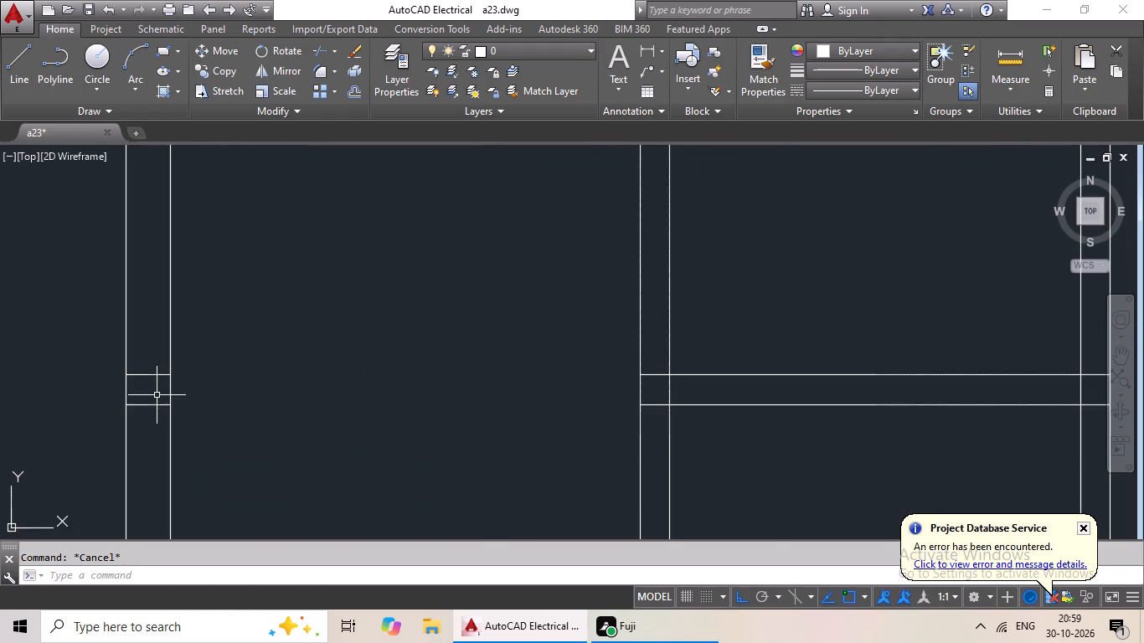
scroll(157, 390, "up", 2)
left_click_drag(139, 301, 134, 468)
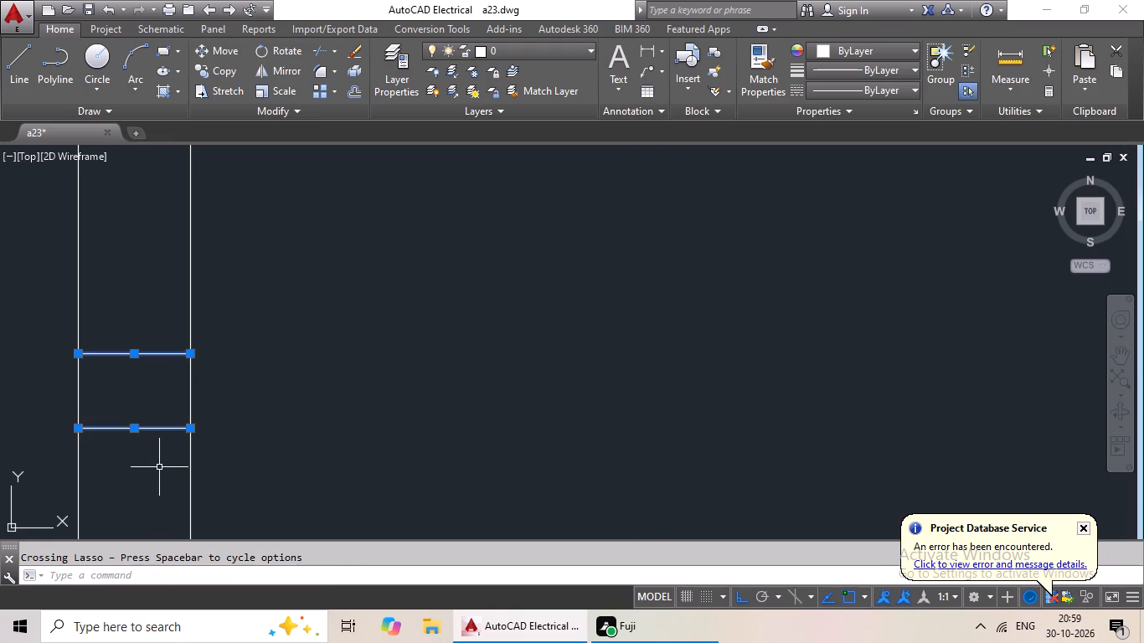
key("Delete")
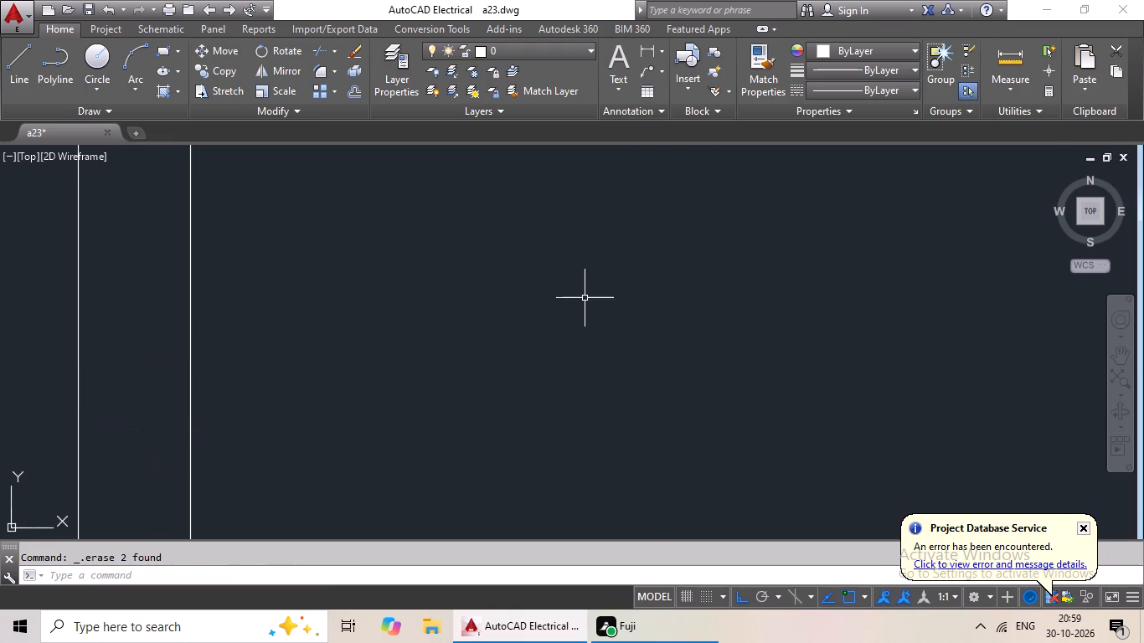
Trim the vertical partition below the small corner enclosure in the left wing's second room from the bottom.
scroll(585, 296, "down", 5)
middle_click_drag(590, 327, 496, 390)
scroll(528, 373, "down", 1)
middle_click_drag(528, 373, 407, 399)
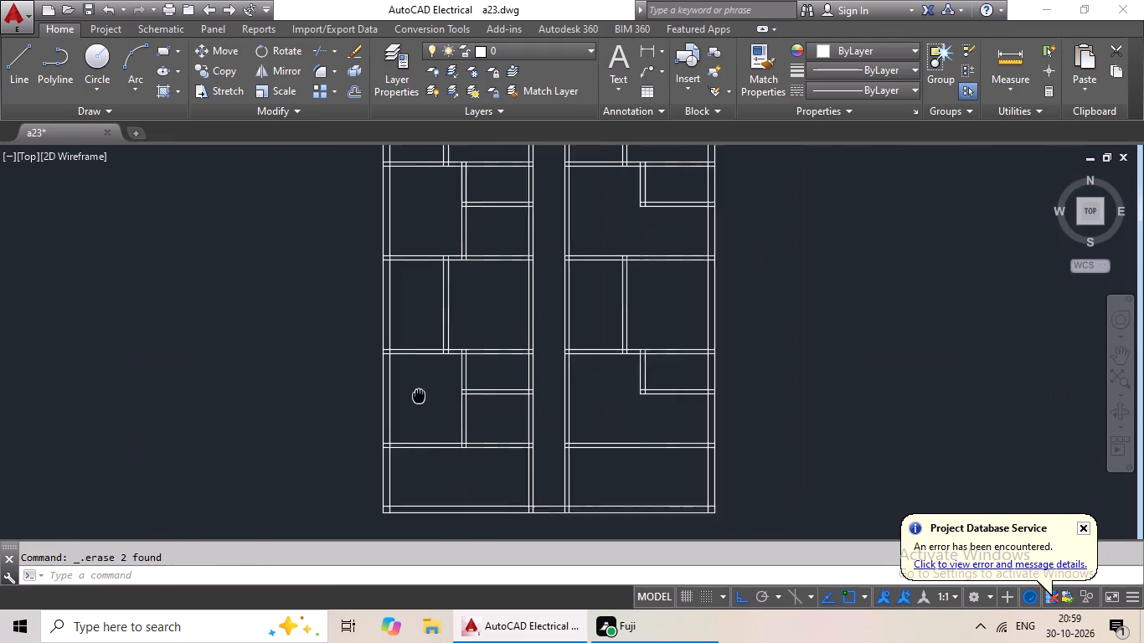
key("Escape")
key("Escape")
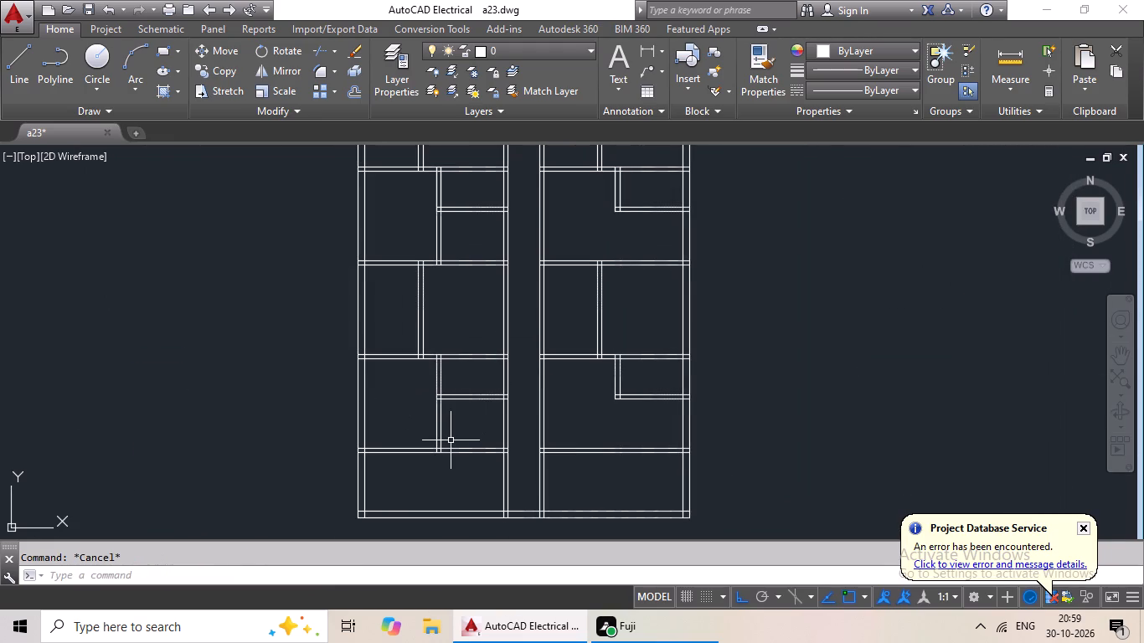
type("tr")
key("space")
key("space")
scroll(441, 410, "up", 3)
left_click_drag(477, 399, 386, 455)
left_click(386, 455)
scroll(450, 424, "down", 2)
middle_click_drag(451, 424, 461, 399)
scroll(461, 399, "down", 2)
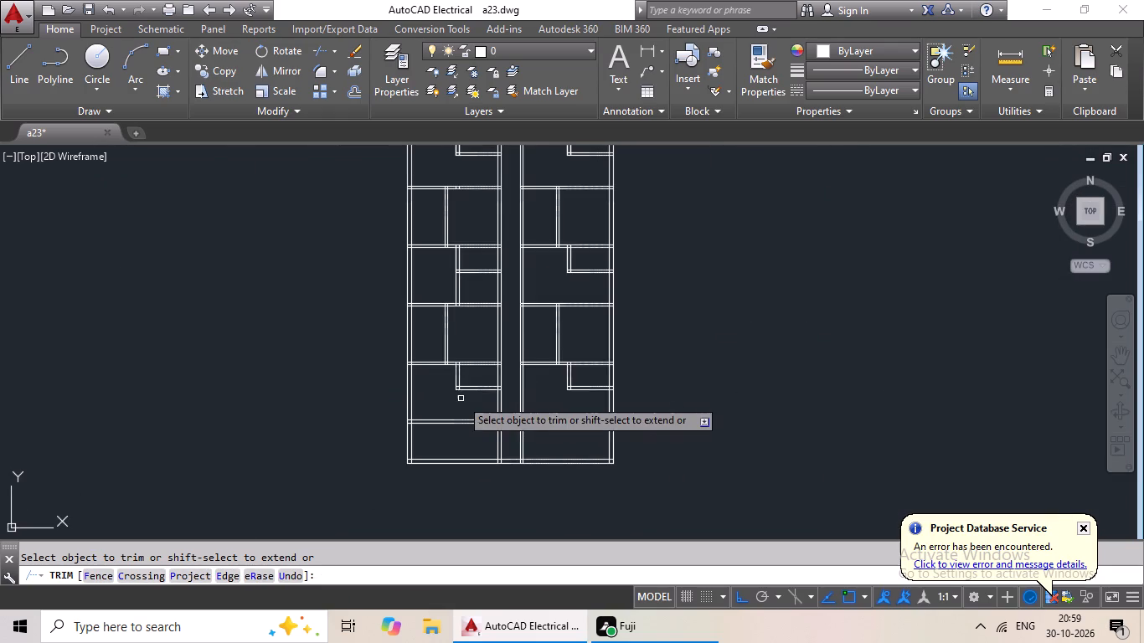
key("Escape")
Delete the two leftover vertical stubs inside the wall between the left wing's fifth and sixth rooms from the bottom.
middle_click_drag(479, 217, 470, 261)
scroll(453, 224, "up", 7)
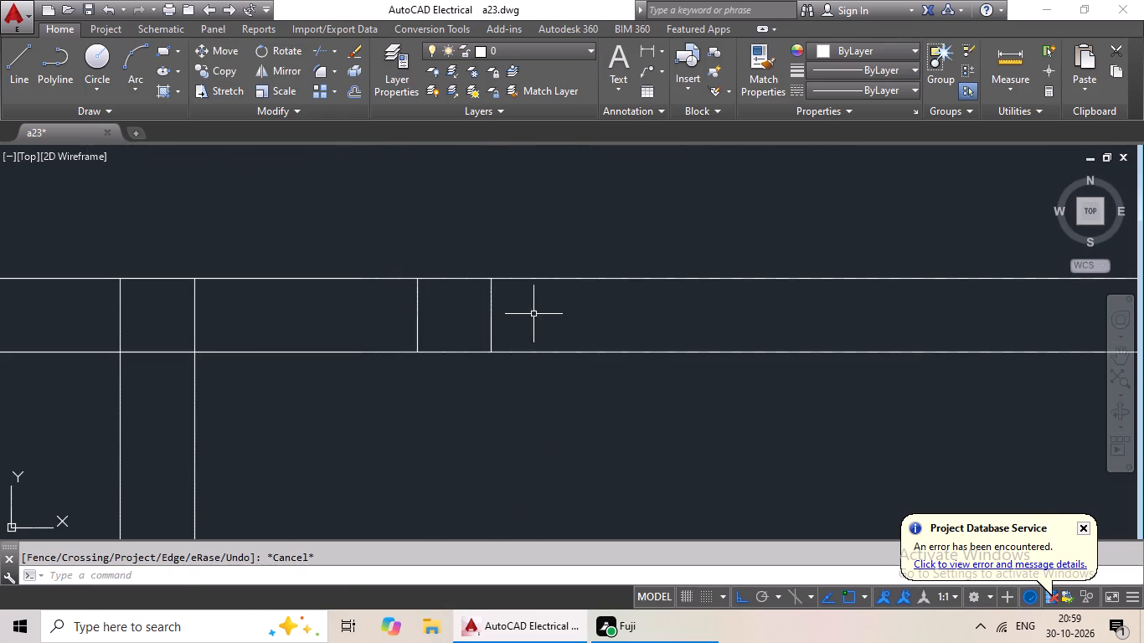
left_click_drag(551, 311, 389, 313)
key("Delete")
Examine the partitions in both wings from top to bottom for leftover or untrimmed lines.
scroll(465, 343, "down", 2)
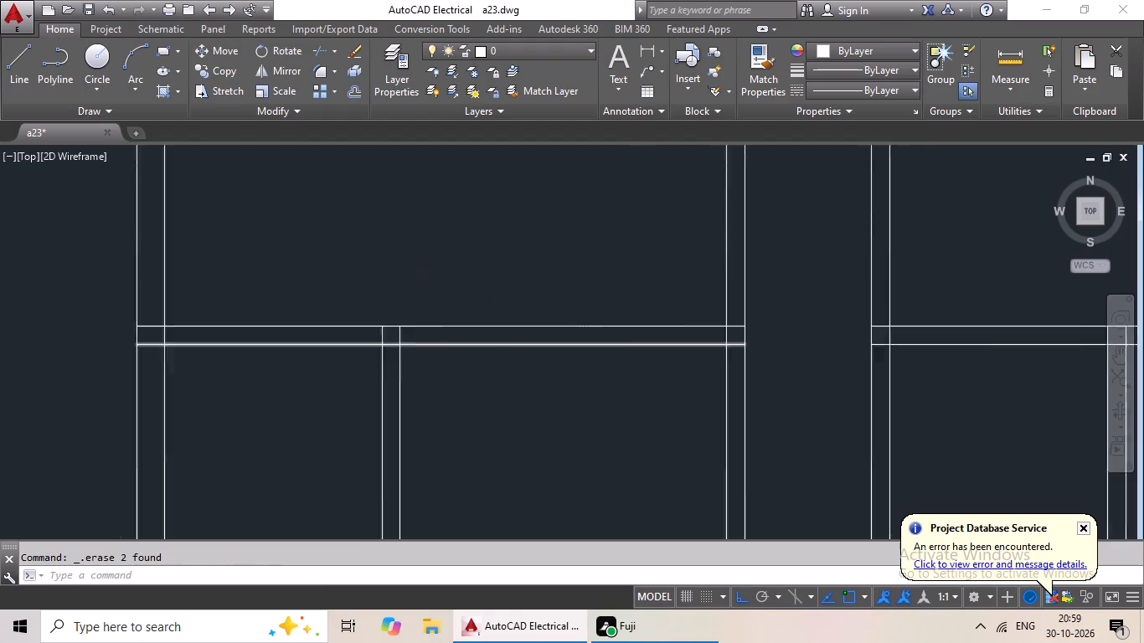
scroll(466, 343, "down", 4)
middle_click_drag(507, 363, 434, 445)
middle_click_drag(440, 294, 393, 347)
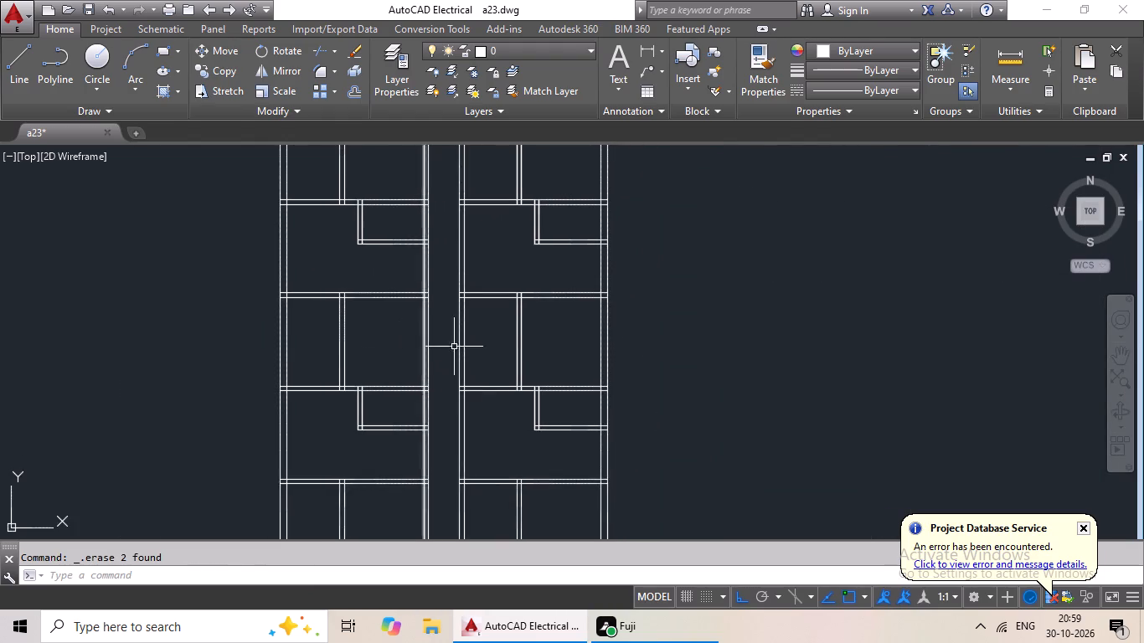
middle_click_drag(485, 332, 452, 387)
scroll(353, 336, "up", 3)
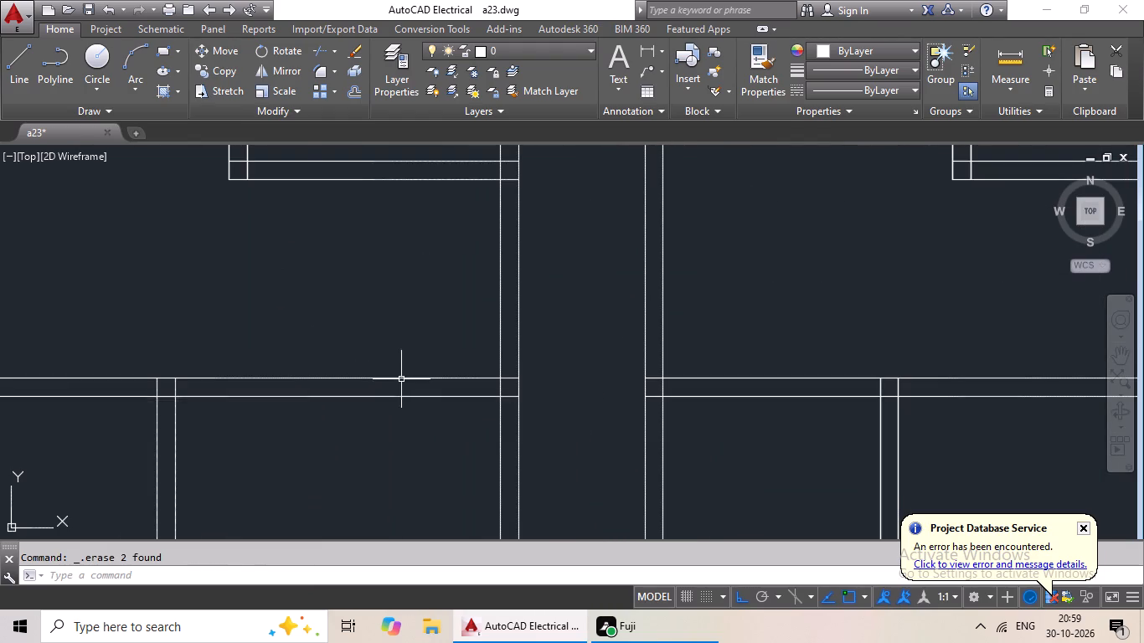
scroll(409, 373, "down", 3)
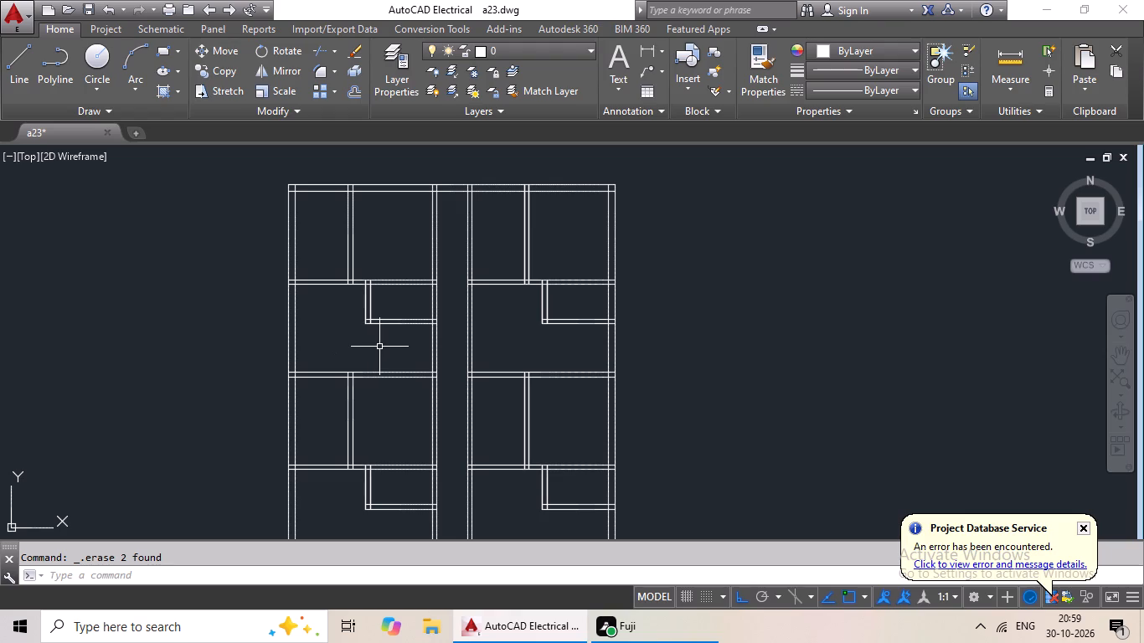
scroll(368, 345, "up", 2)
middle_click_drag(373, 349, 362, 391)
scroll(321, 522, "down", 1)
middle_click_drag(321, 521, 359, 271)
scroll(368, 298, "down", 2)
middle_click_drag(382, 333, 381, 198)
middle_click_drag(388, 302, 344, 190)
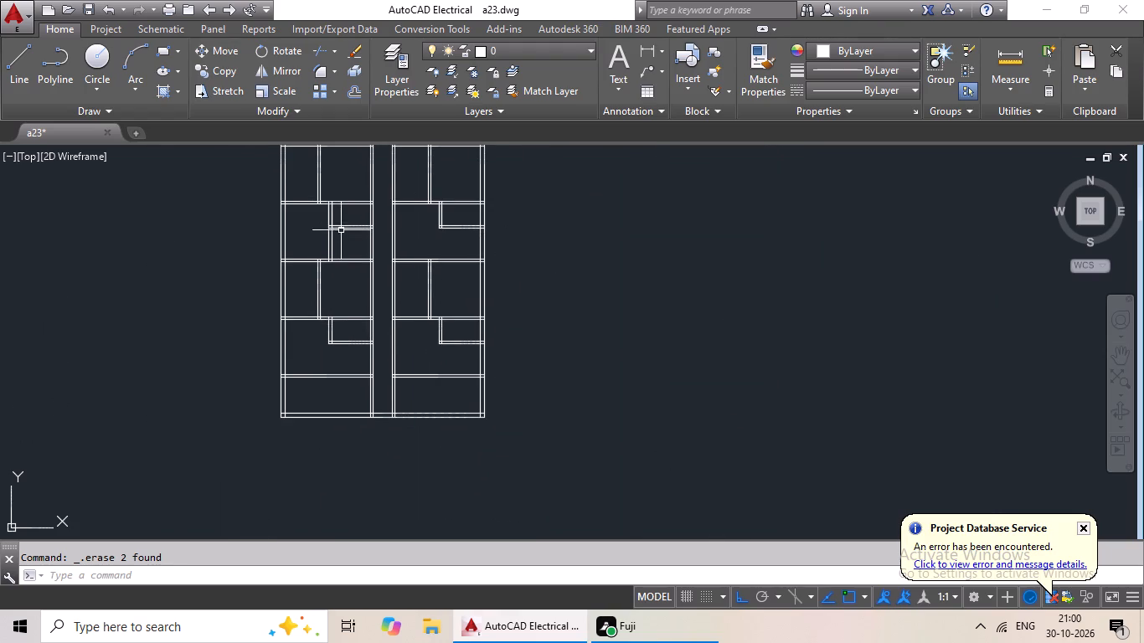
Trim both central passage walls between the lowest cross partitions and the bottom outer wall.
scroll(338, 391, "up", 2)
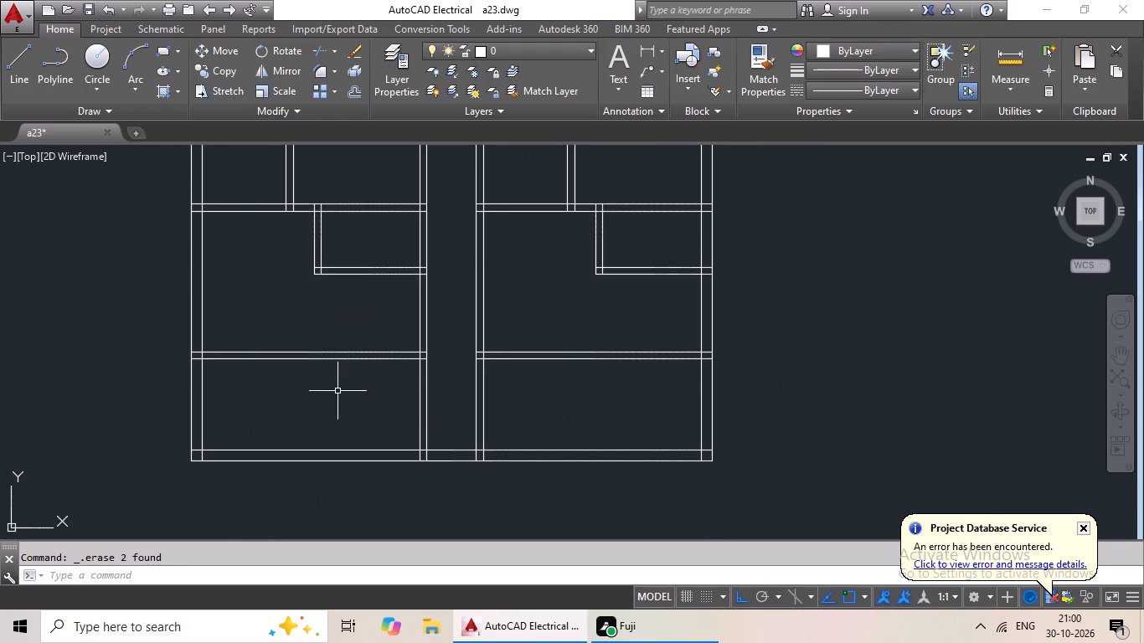
middle_click_drag(343, 386, 277, 337)
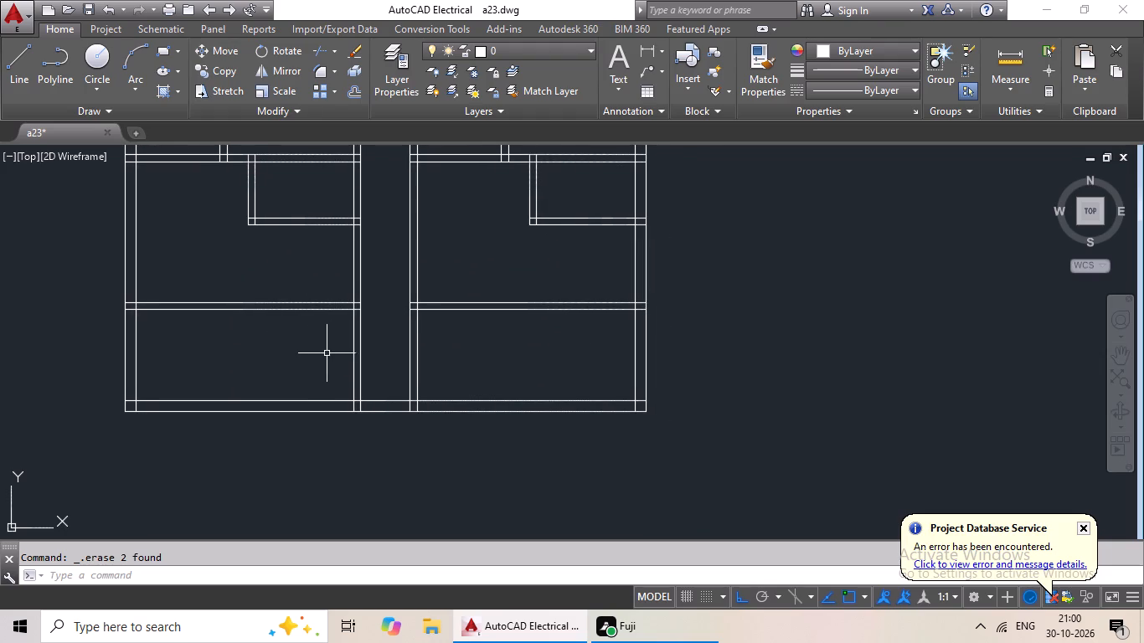
scroll(420, 351, "up", 1)
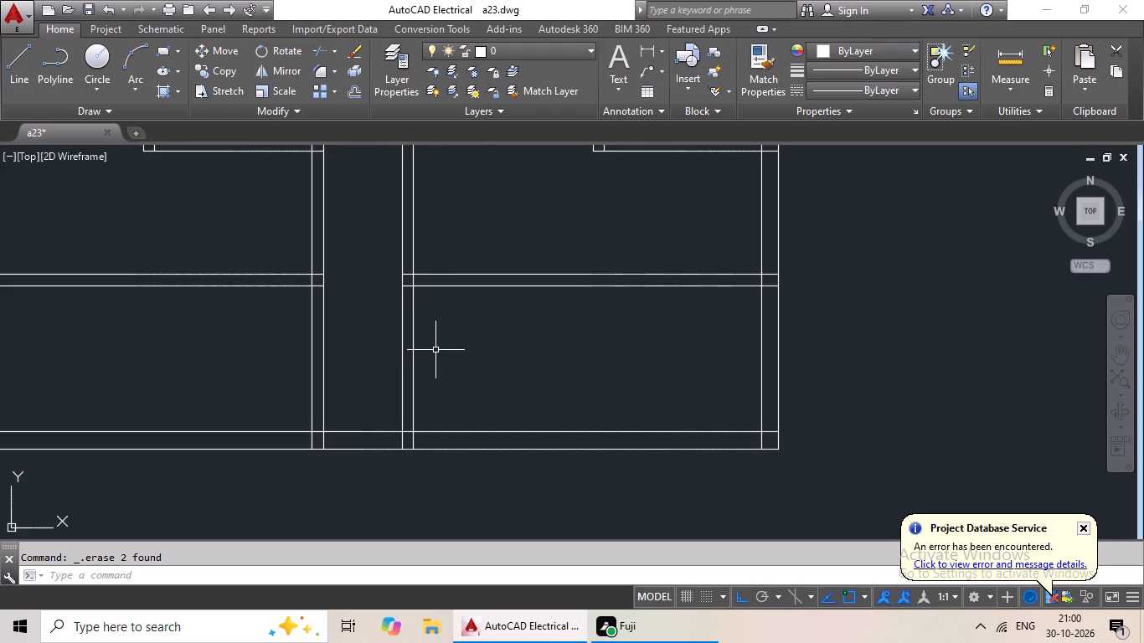
key("Escape")
key("Escape")
scroll(440, 349, "down", 1)
key("Escape")
key("Escape")
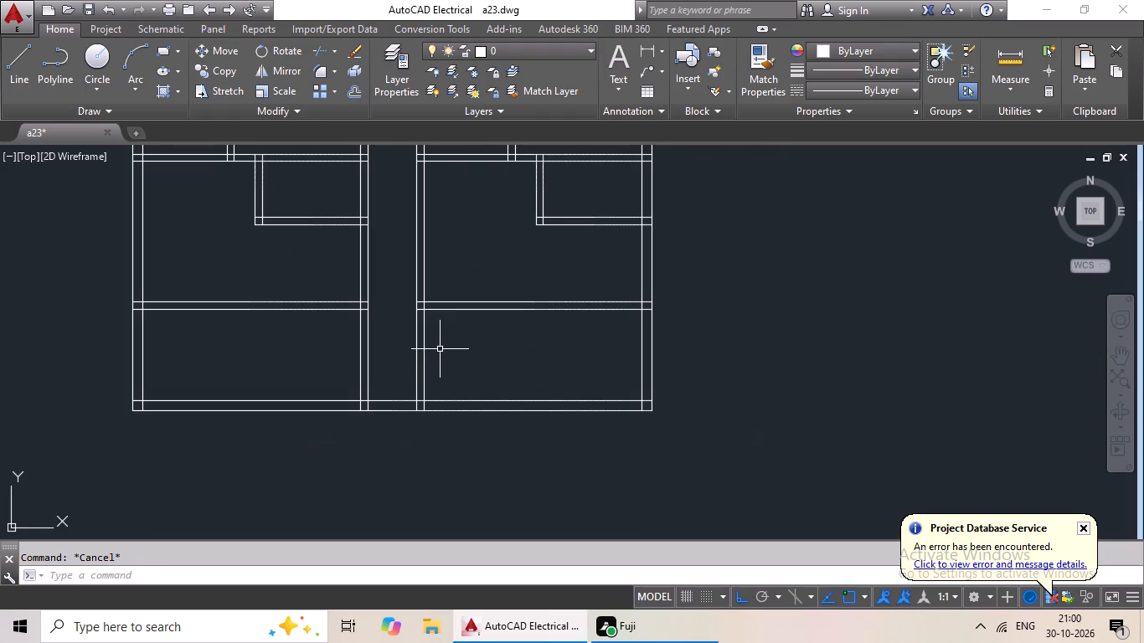
key("Escape")
key("Escape")
type("tr")
key("space")
key("space")
left_click_drag(468, 337, 341, 382)
key("Escape")
scroll(398, 400, "up", 2)
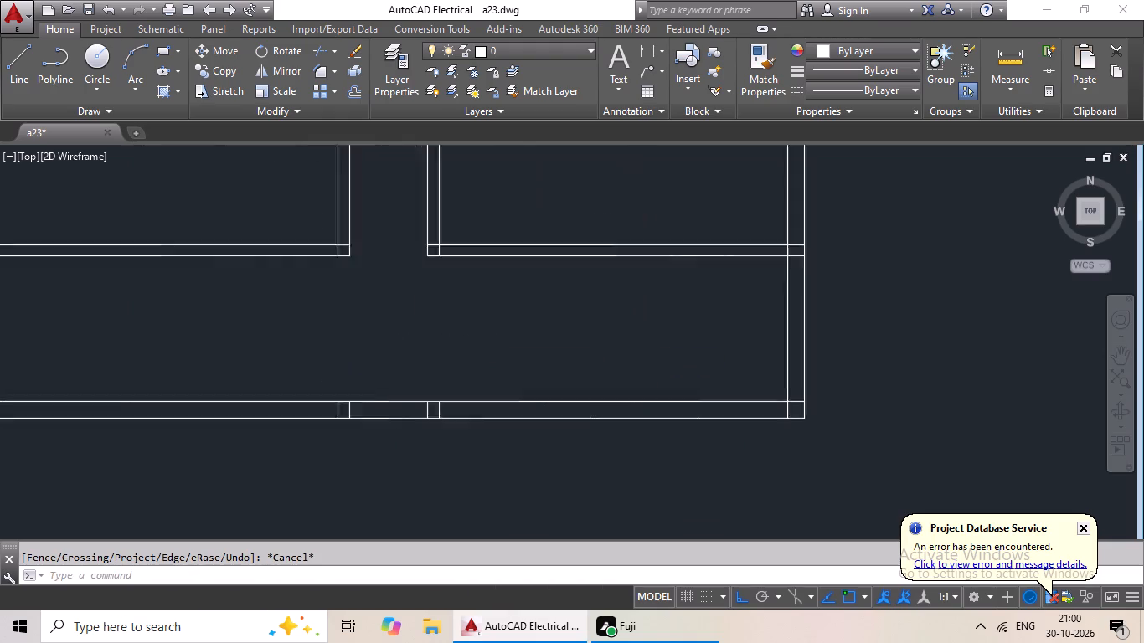
Delete the four leftover passage wall stubs inside the bottom outer wall.
scroll(398, 400, "up", 1)
left_click_drag(536, 418, 452, 439)
left_click(452, 439)
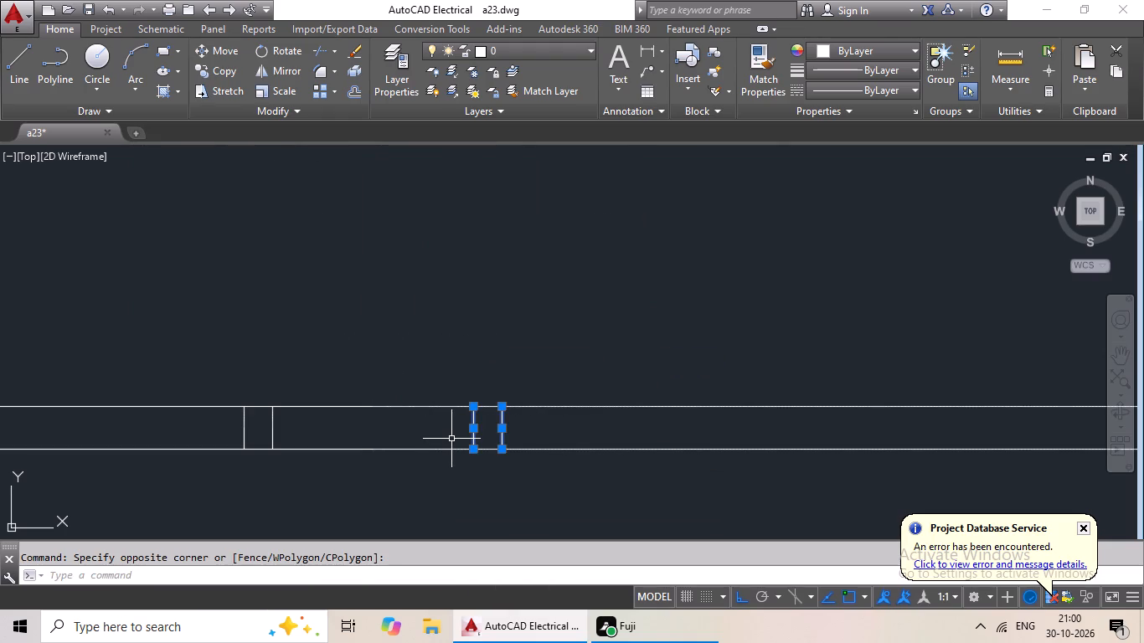
key("Delete")
left_click_drag(317, 417, 161, 428)
left_click(161, 428)
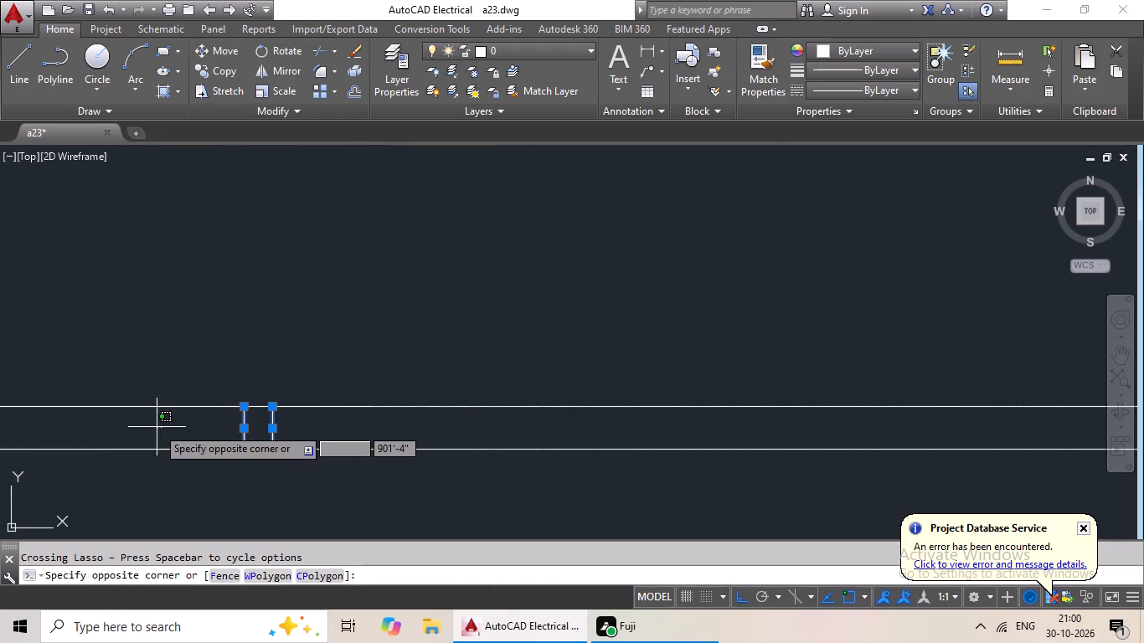
key("Delete")
scroll(294, 423, "down", 3)
left_click(282, 404)
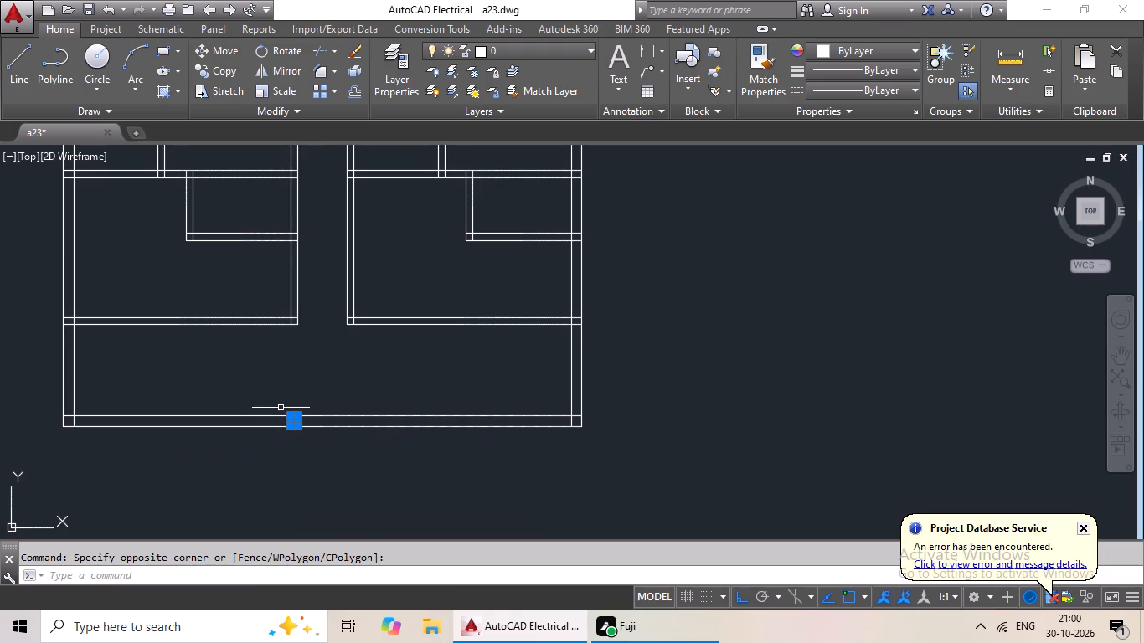
key("Delete")
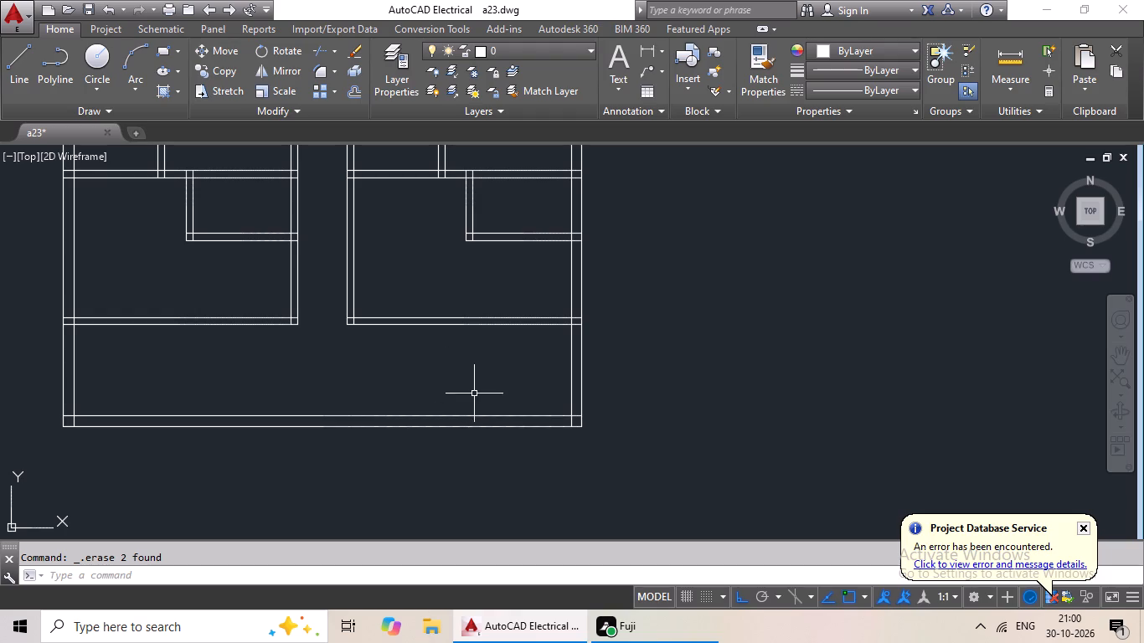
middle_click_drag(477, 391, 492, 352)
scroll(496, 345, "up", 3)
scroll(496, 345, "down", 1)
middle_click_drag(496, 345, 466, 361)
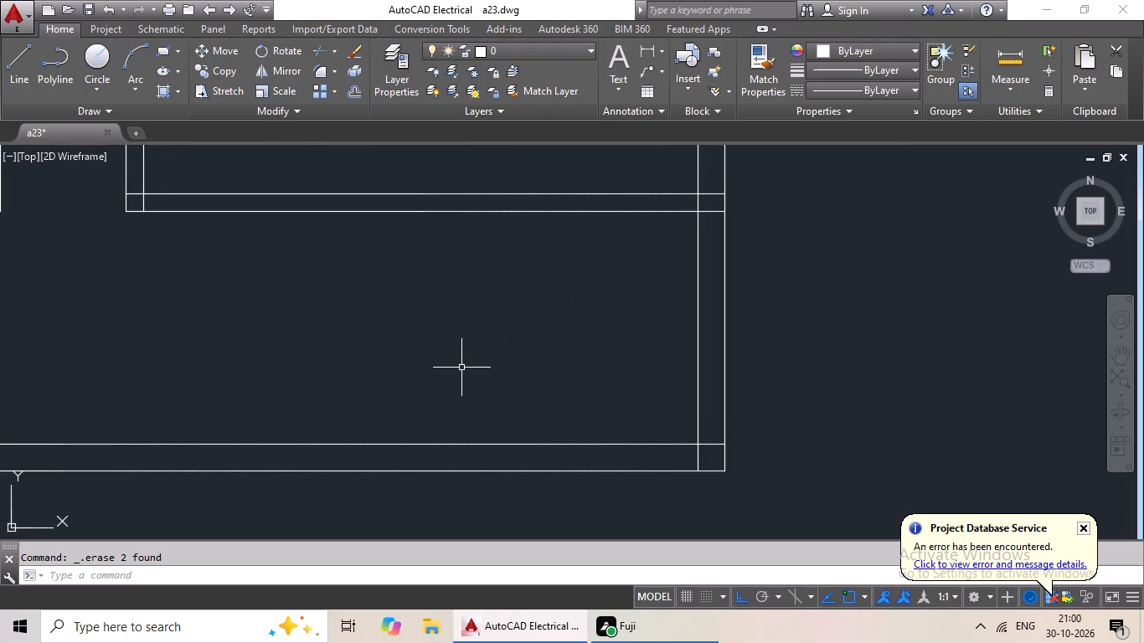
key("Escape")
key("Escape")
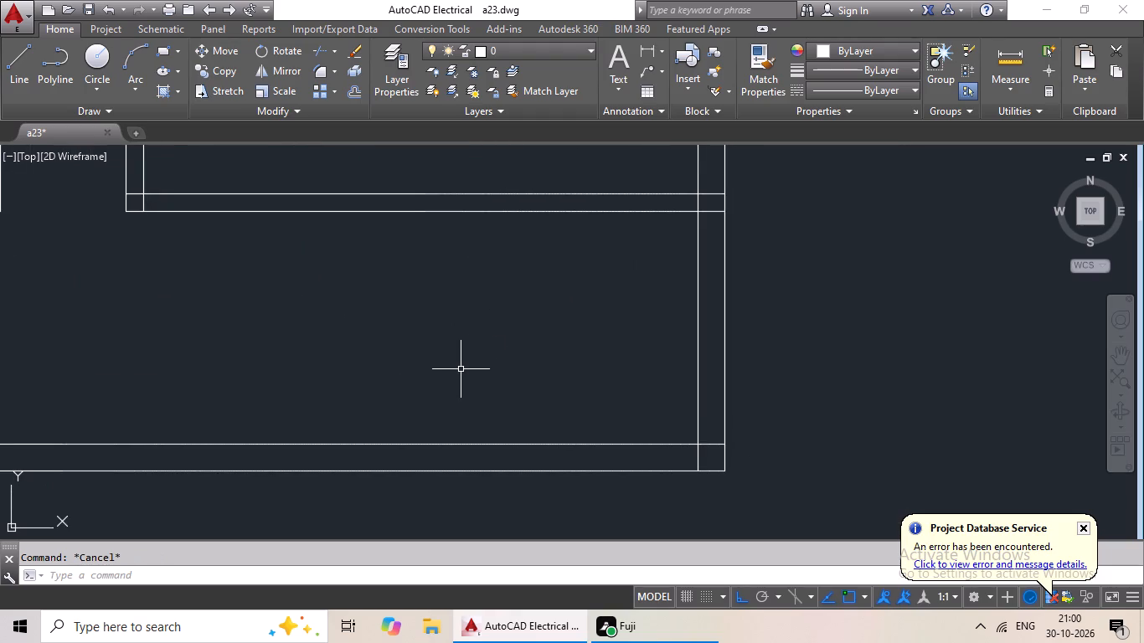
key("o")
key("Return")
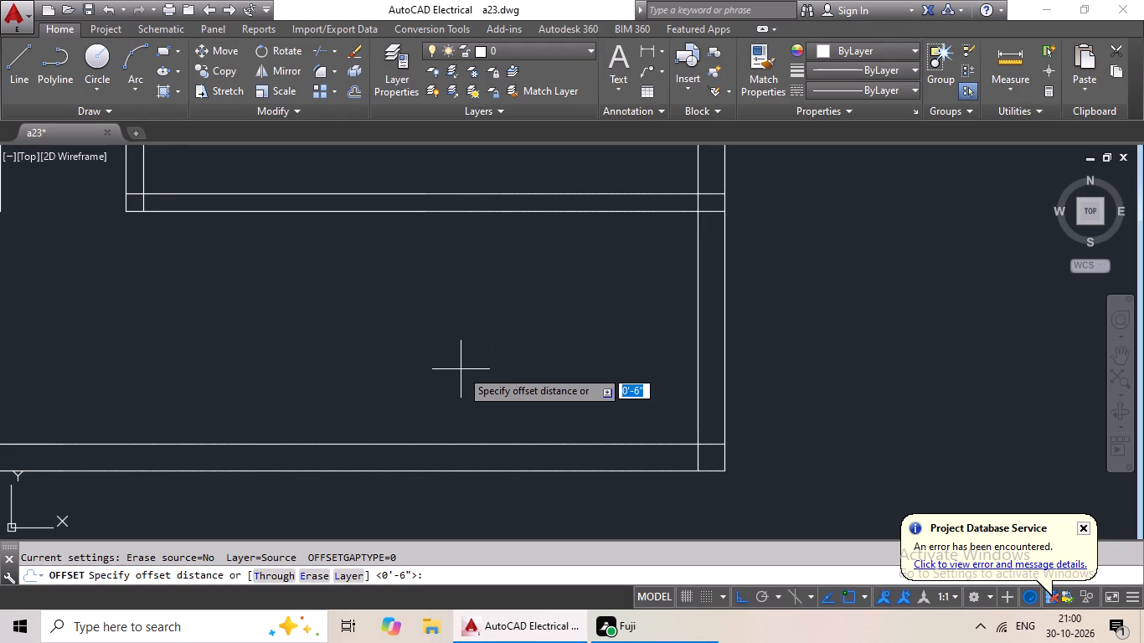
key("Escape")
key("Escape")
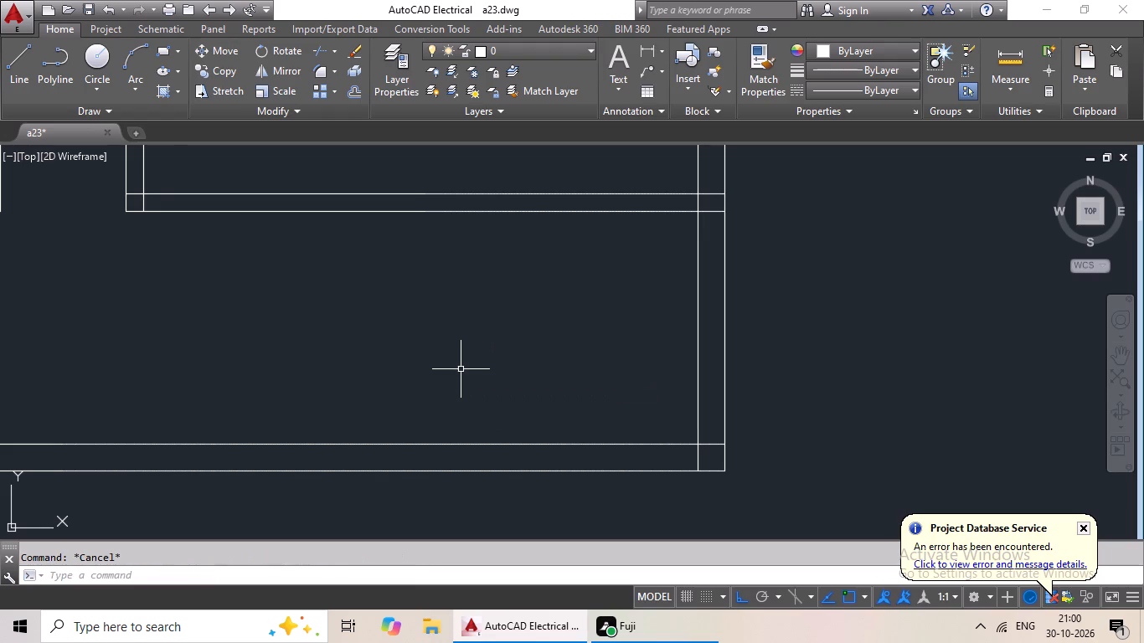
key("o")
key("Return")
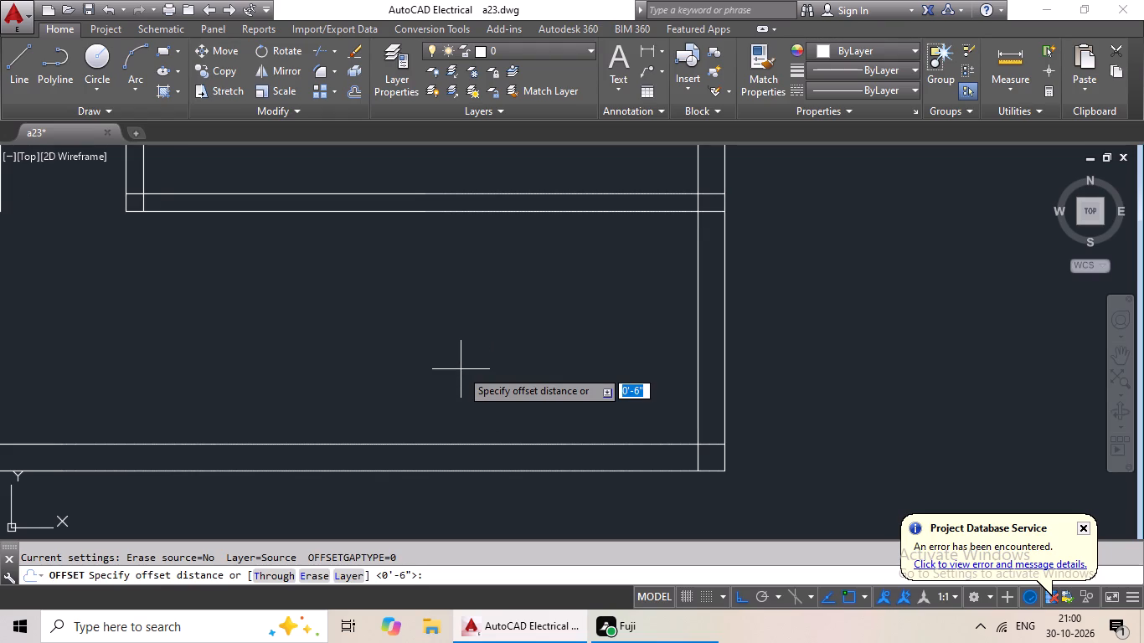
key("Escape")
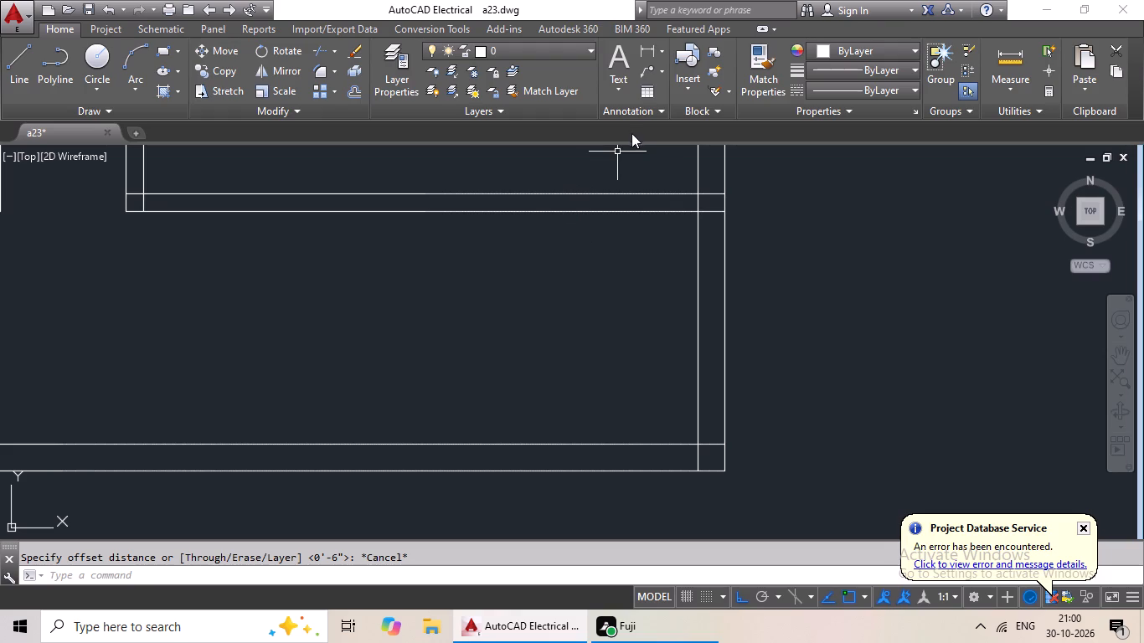
Measure the clear height between the right wing's lowest cross partition and the inner face of the bottom outer wall.
left_click(651, 44)
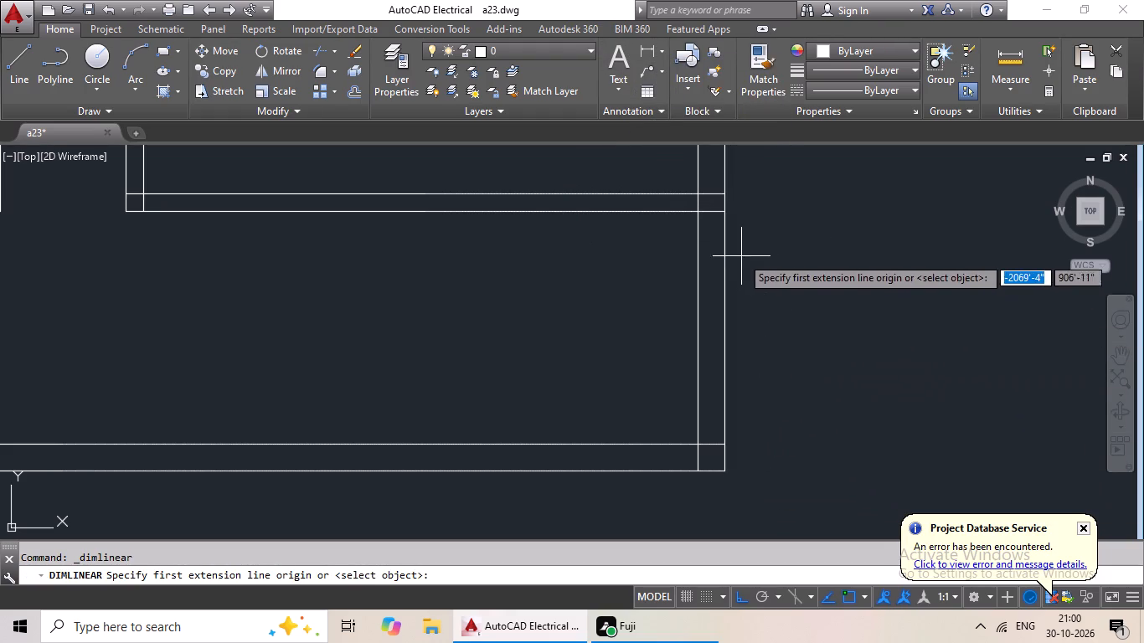
left_click(698, 216)
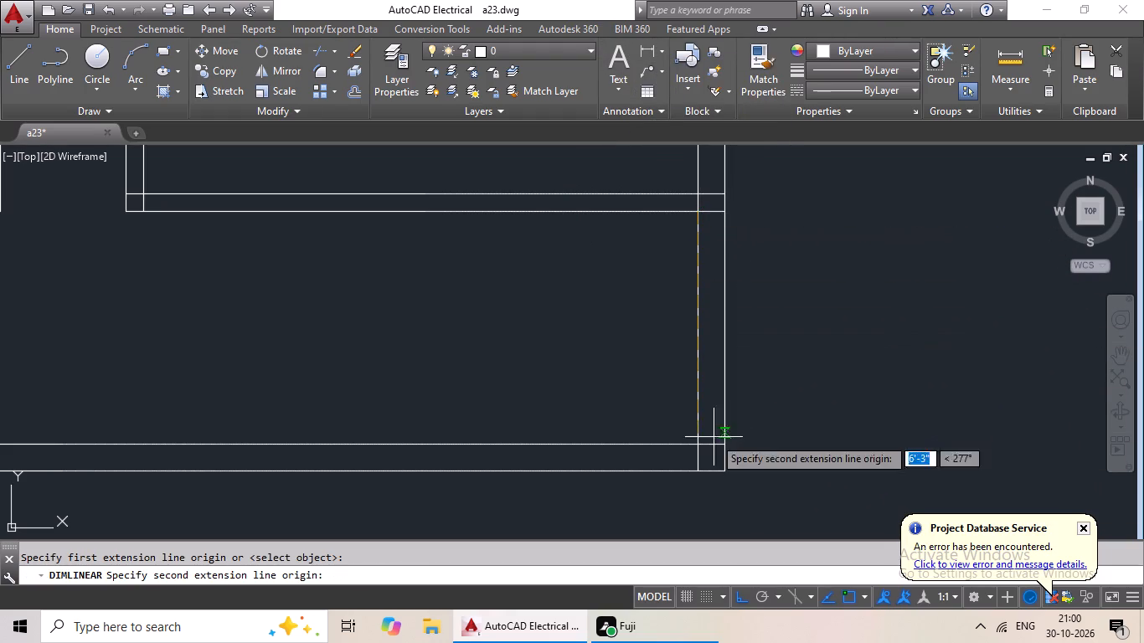
left_click(700, 442)
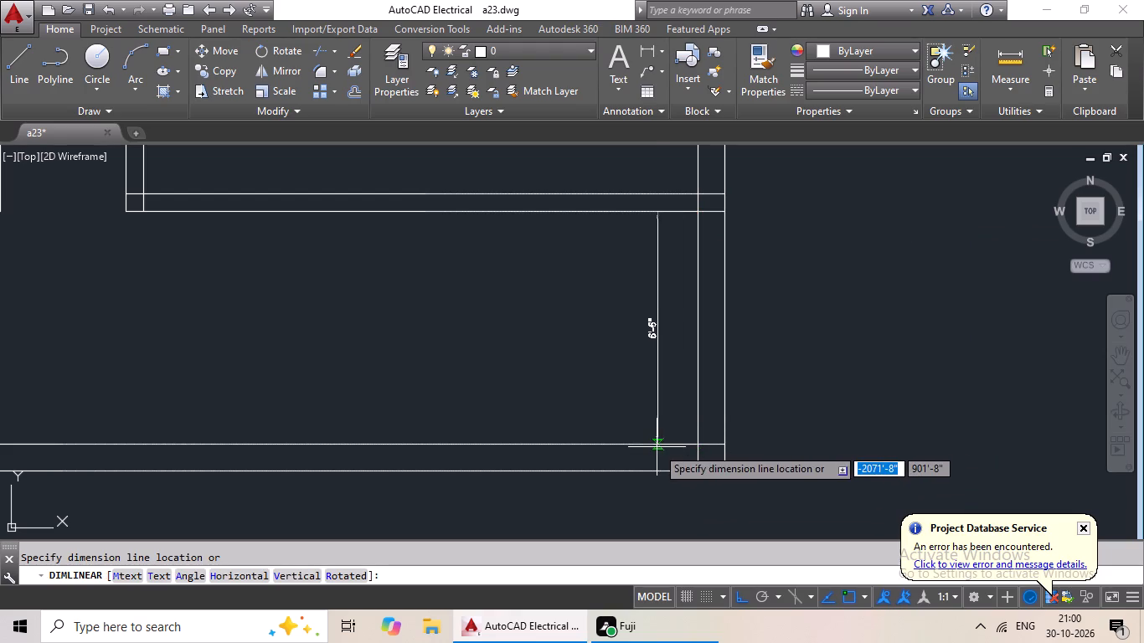
scroll(656, 447, "up", 2)
scroll(656, 447, "down", 2)
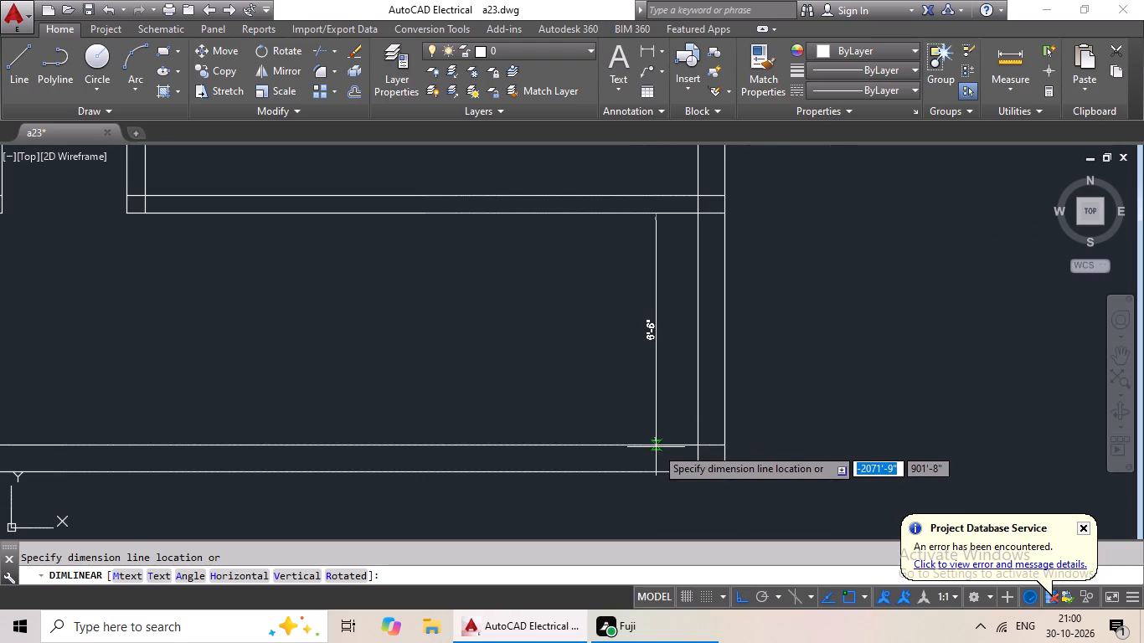
key("Escape")
Offset the lower line of the right wing's lowest cross partition 3'3" downward into the bottom strip.
scroll(697, 480, "down", 1)
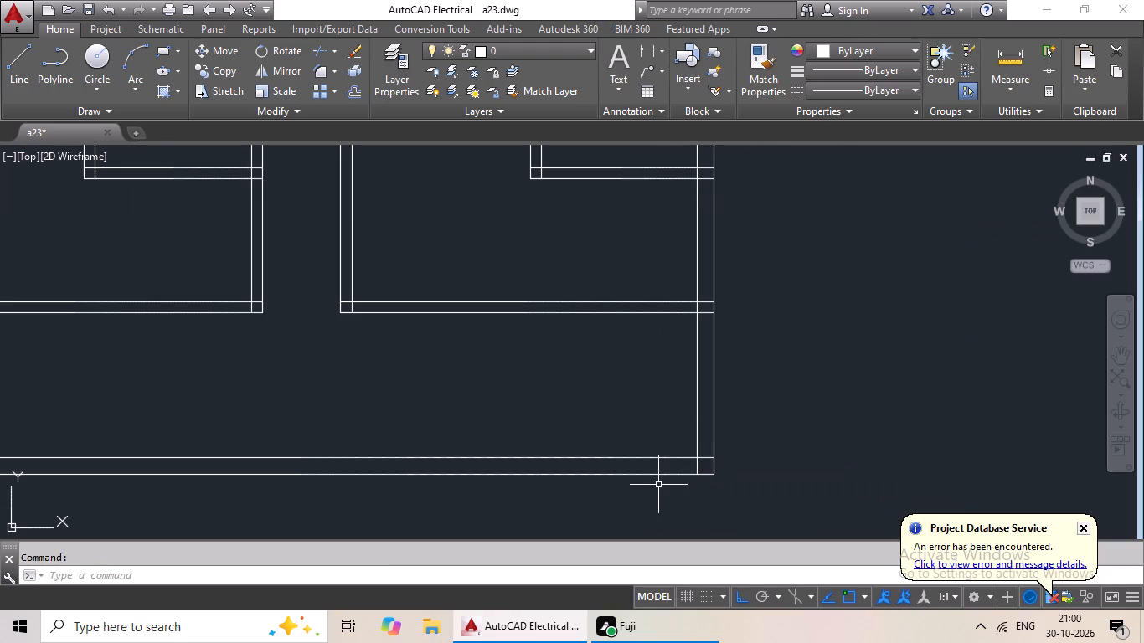
middle_click_drag(676, 355, 664, 300)
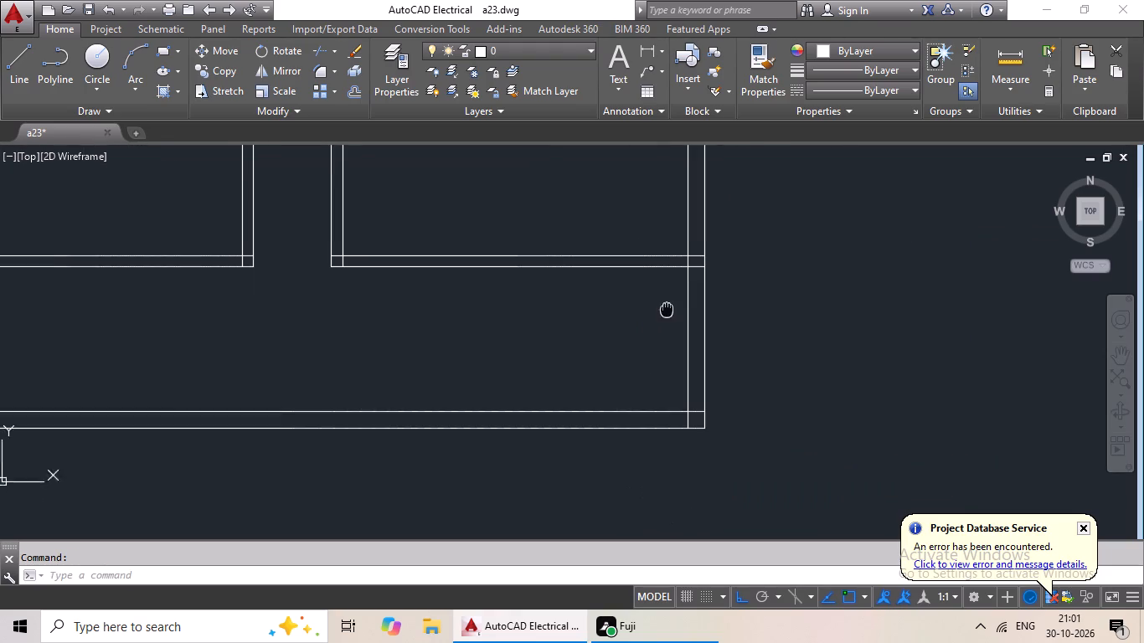
middle_click_drag(664, 300, 662, 295)
key("Escape")
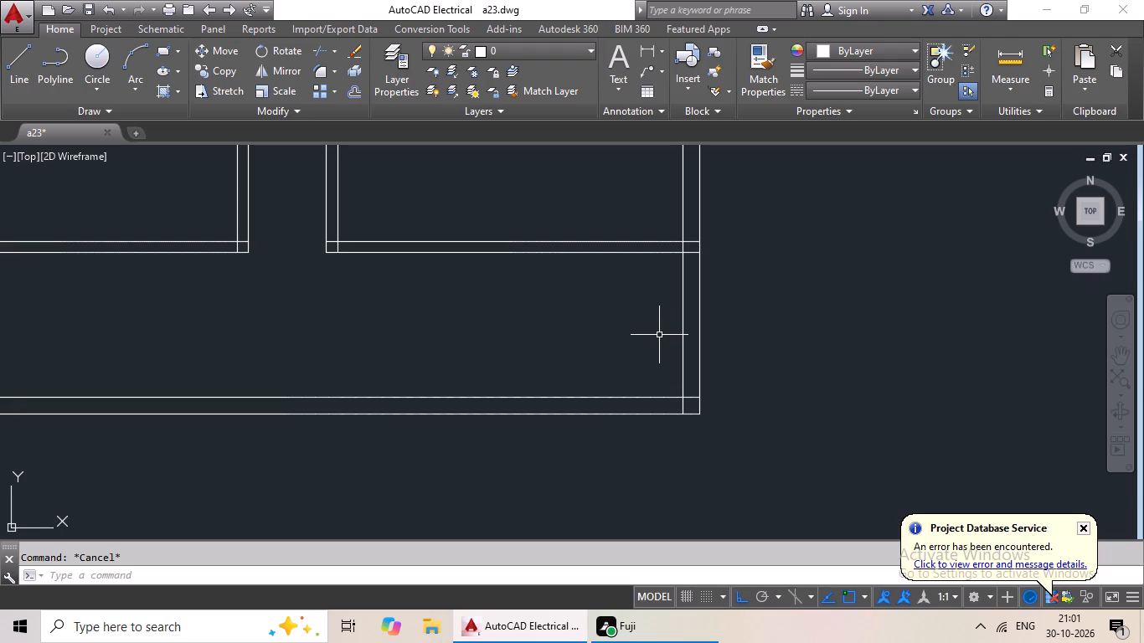
key("o")
key("Return")
type("3'3")
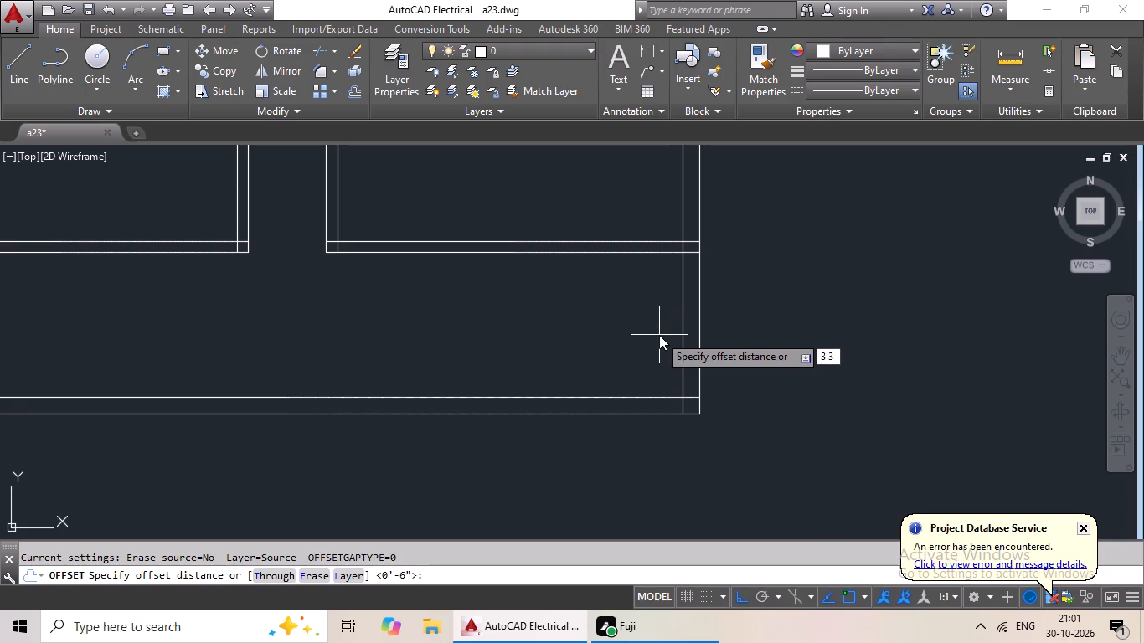
key("shift+quotedbl")
key("Return")
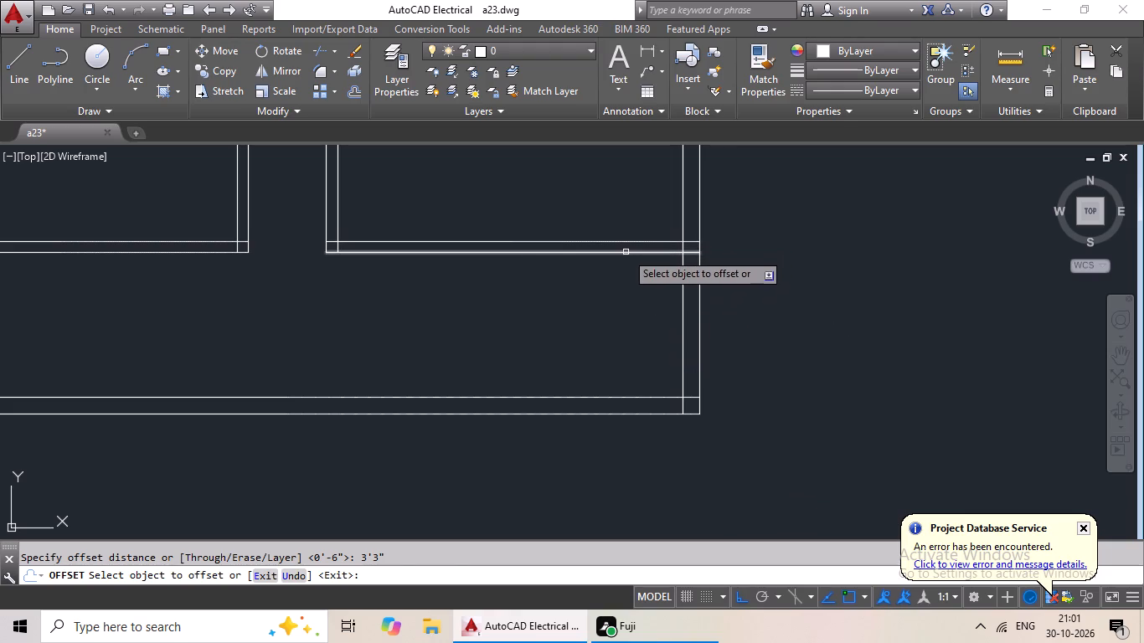
left_click_drag(626, 252, 622, 281)
left_click(620, 291)
key("Escape")
key("Escape")
scroll(589, 350, "up", 1)
middle_click(589, 347)
key("Escape")
key("Escape")
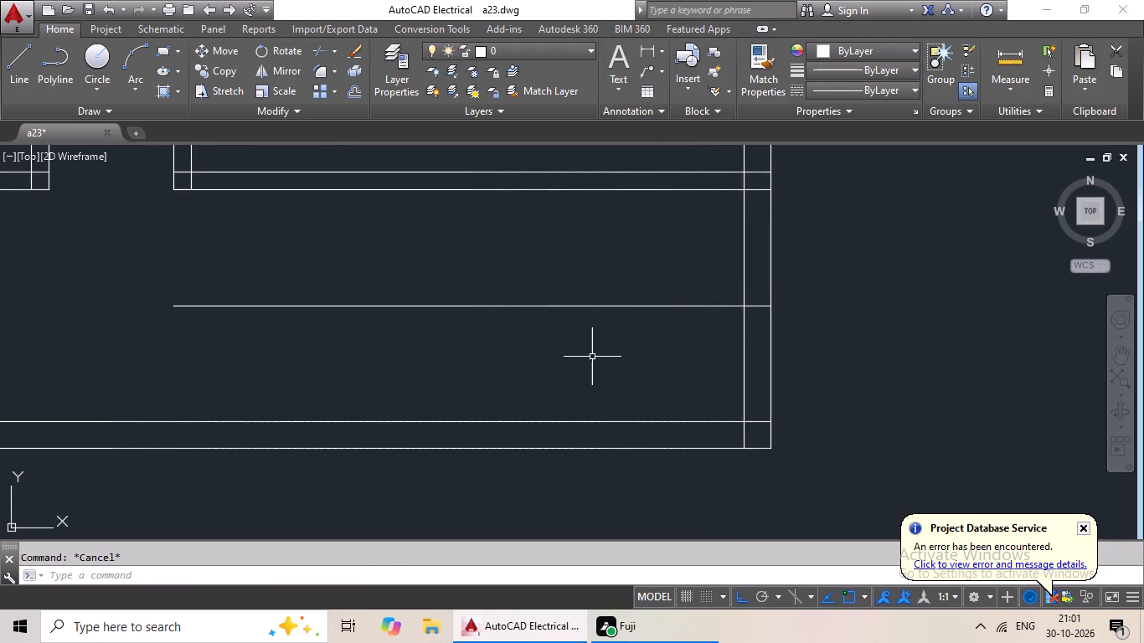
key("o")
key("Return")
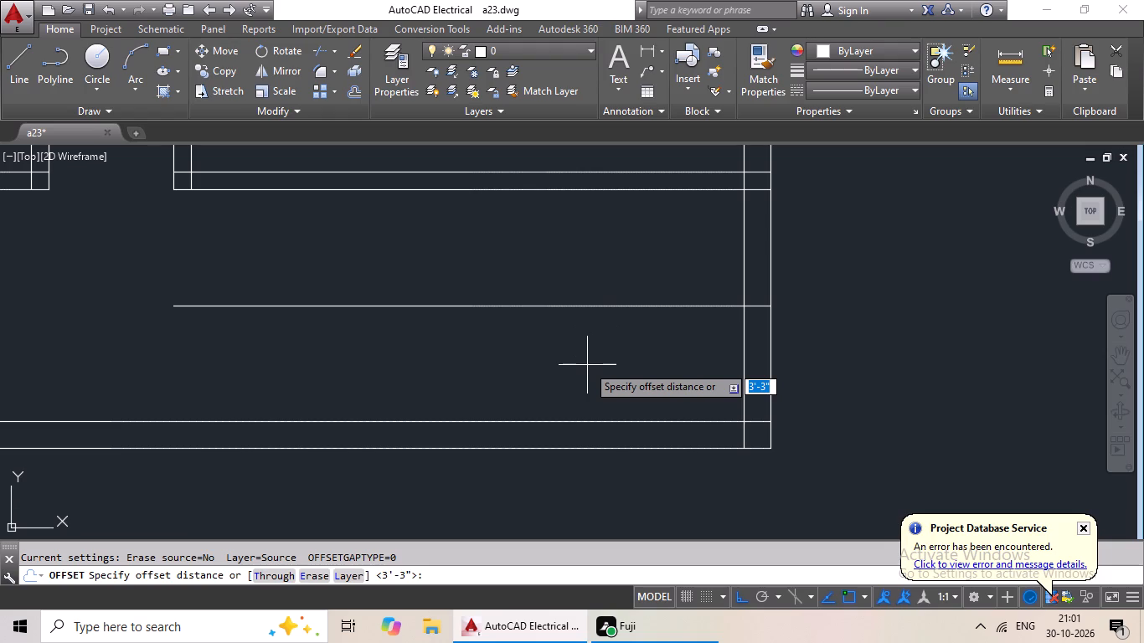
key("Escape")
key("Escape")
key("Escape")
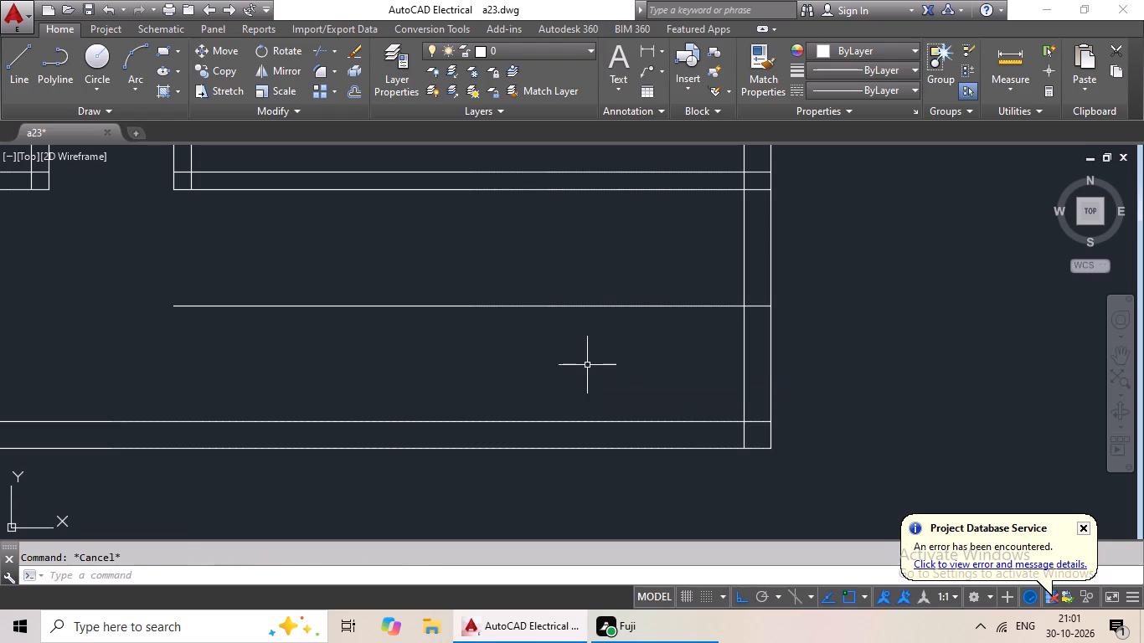
Offset the horizontal line in the middle of the bottom strip 2" to both sides, above and below.
key("o")
key("Return")
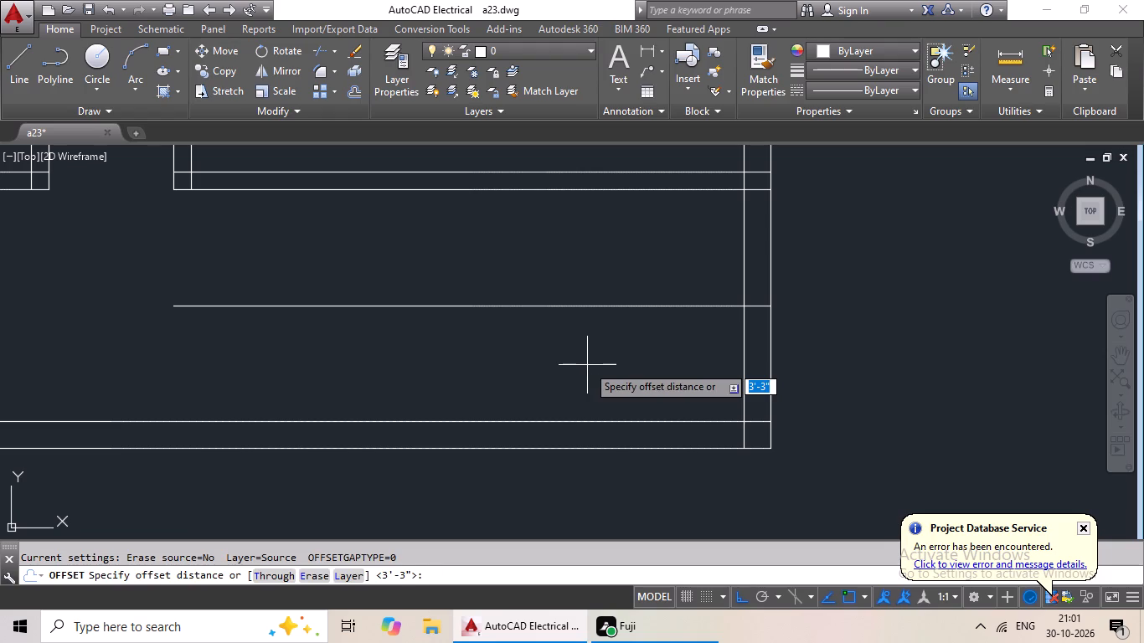
key("2")
key("shift+quotedbl")
key("Return")
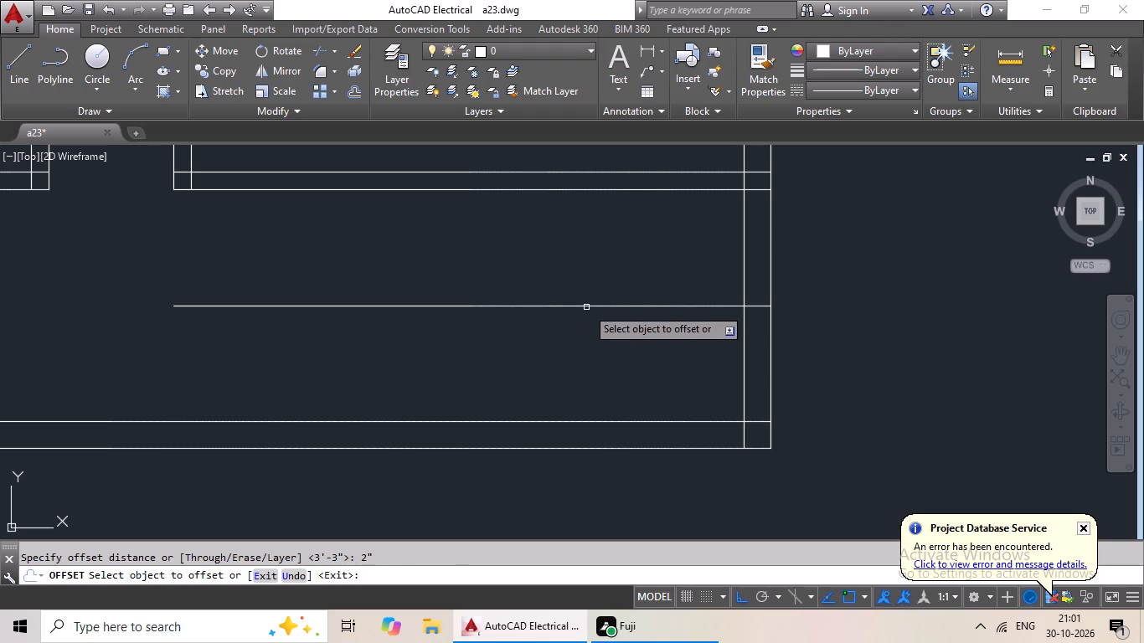
left_click(586, 308)
left_click(593, 282)
left_click_drag(590, 306, 590, 329)
left_click(582, 380)
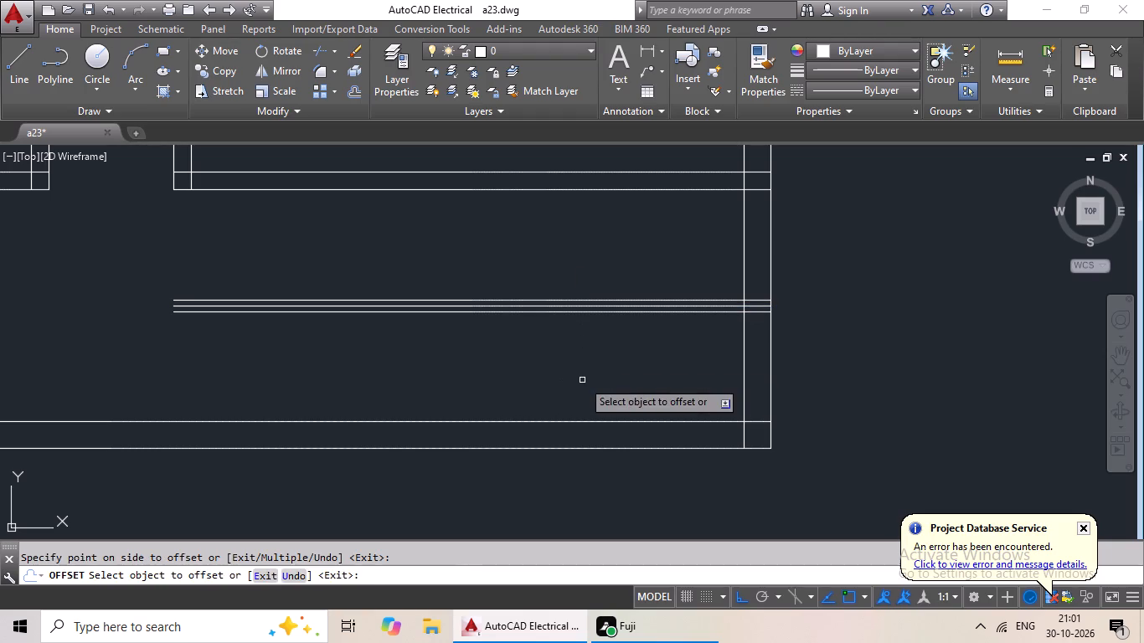
key("Escape")
key("Escape")
key("Escape")
Offset the inner line of the right outer wall 3' inward.
key("o")
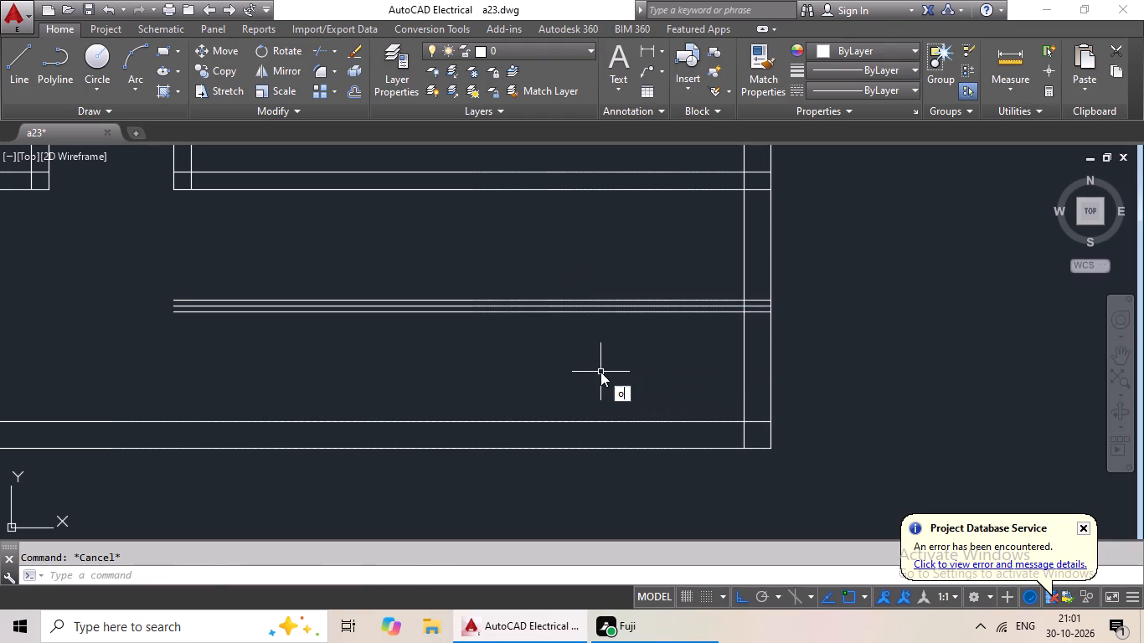
key("Return")
type("3'")
key("Return")
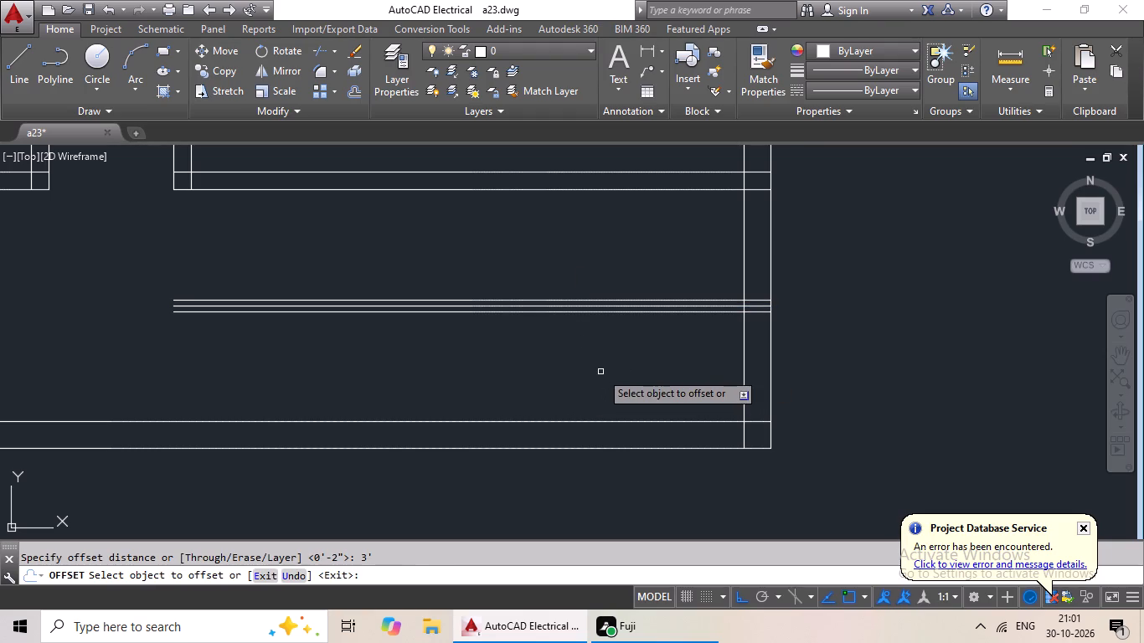
left_click(742, 256)
left_click(672, 275)
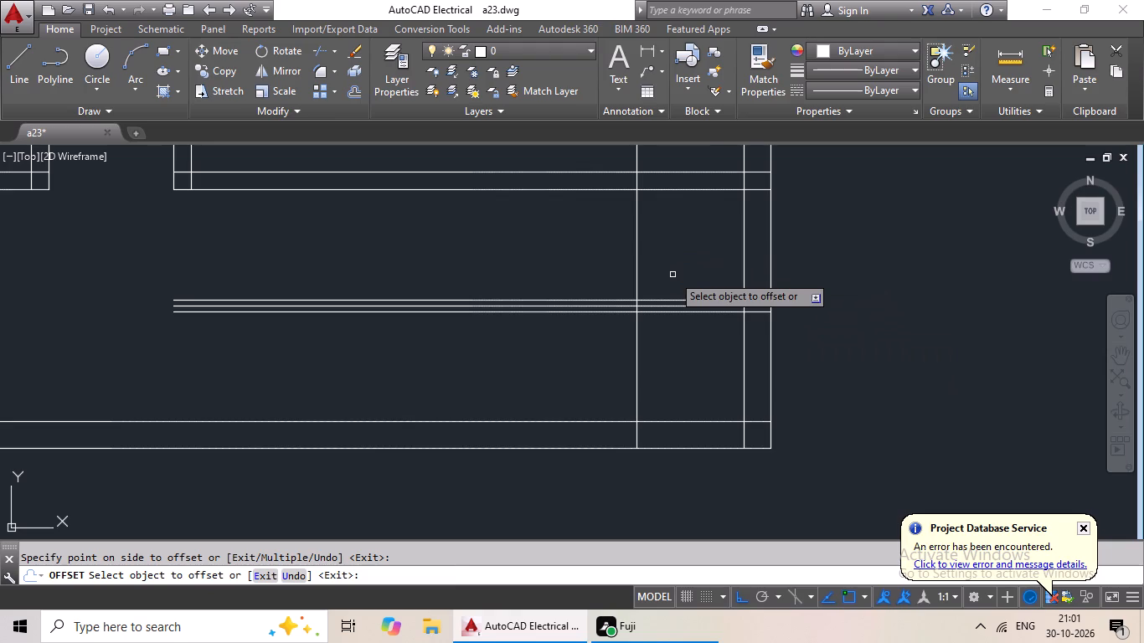
scroll(683, 271, "down", 2)
key("Escape")
Trim the new vertical line where it crosses the right wing's lowest cross partition and the bottom outer wall.
key("t")
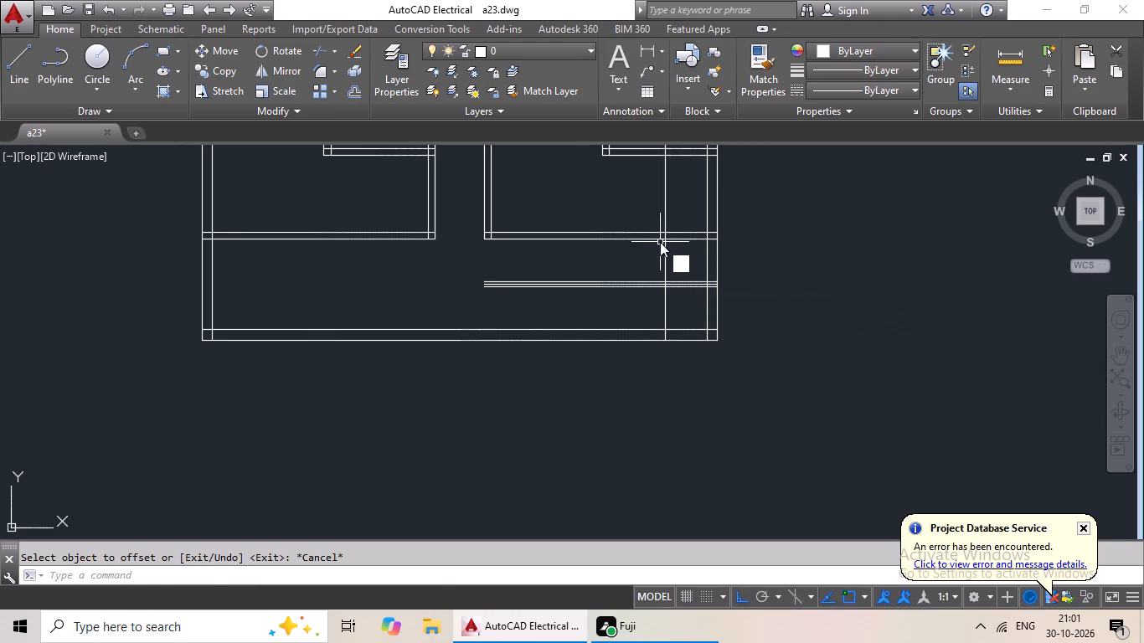
key("r")
key("space")
key("space")
scroll(670, 238, "up", 5)
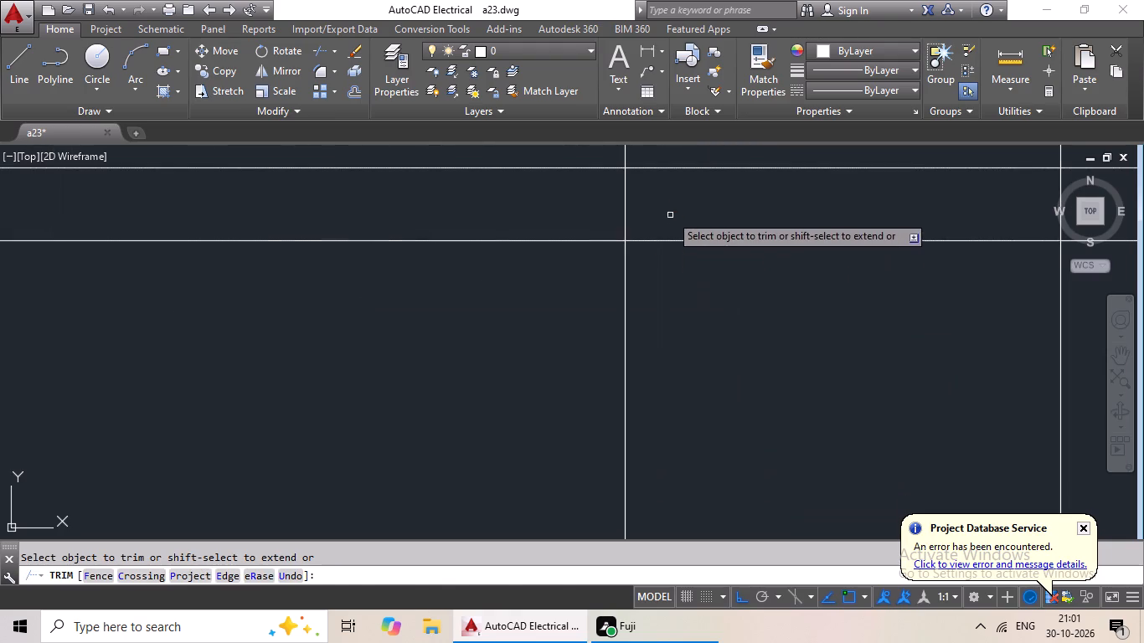
left_click_drag(661, 203, 546, 228)
left_click(571, 215)
scroll(662, 192, "down", 5)
scroll(659, 299, "up", 2)
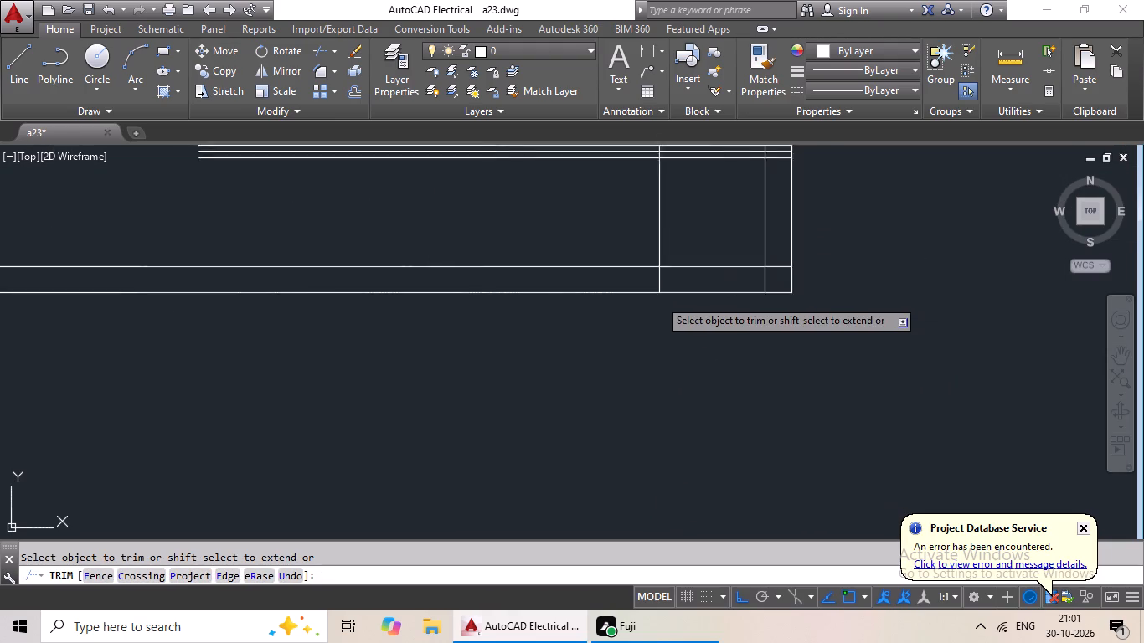
scroll(659, 299, "up", 1)
left_click(626, 262)
left_click_drag(698, 263, 661, 283)
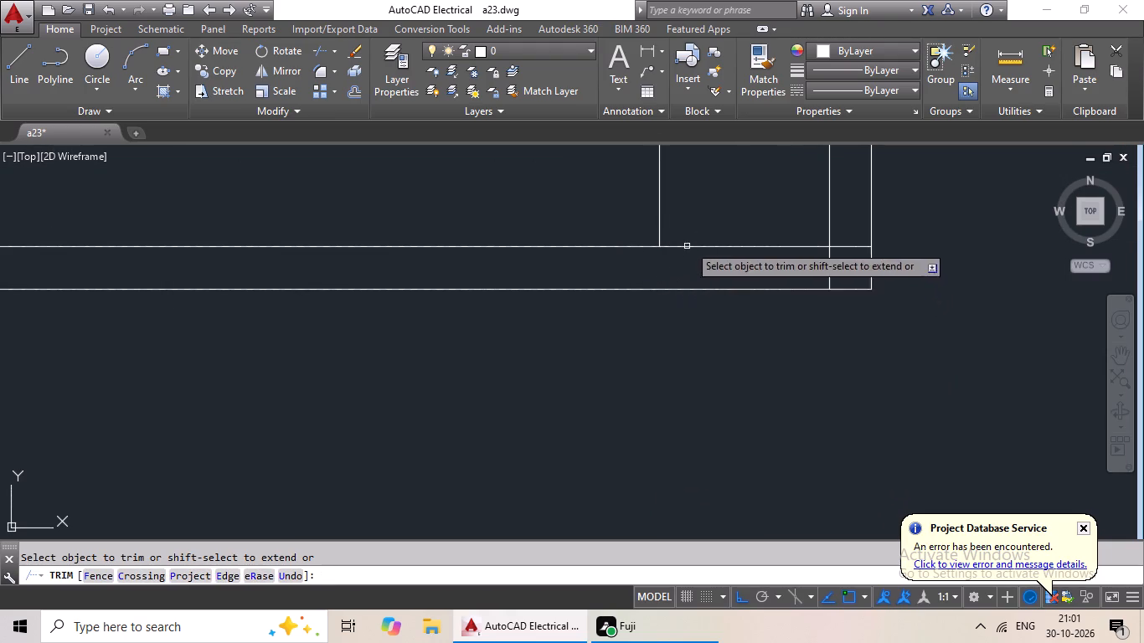
scroll(693, 240, "down", 3)
middle_click_drag(700, 205, 649, 335)
key("Escape")
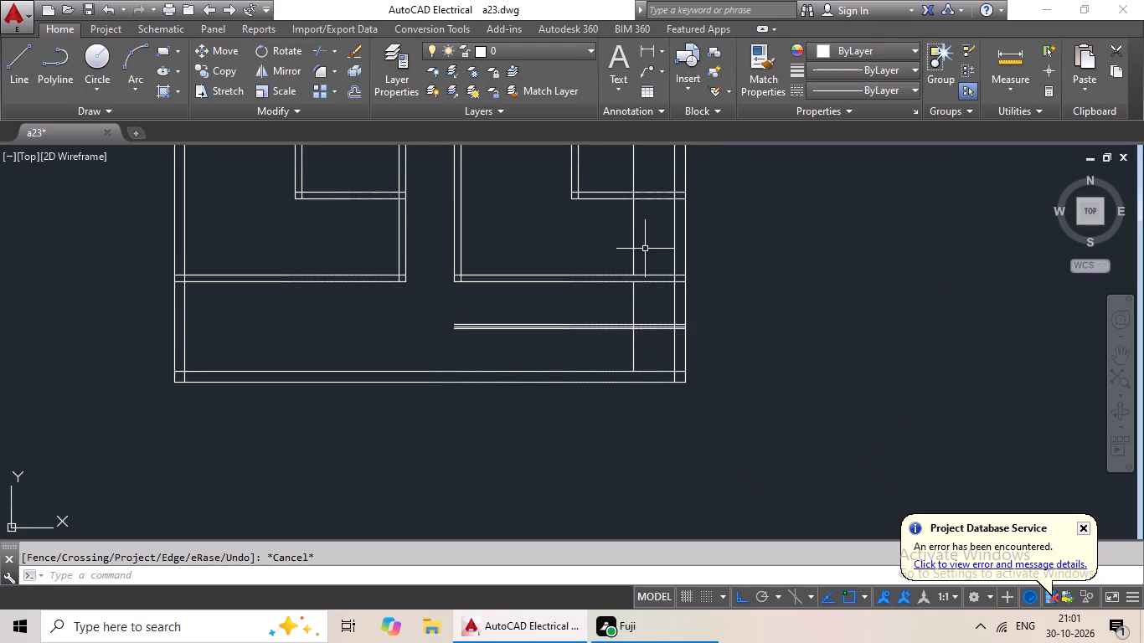
Delete the remaining part of the offset vertical line above the right wing's lowest cross partition.
left_click(633, 237)
key("Delete")
scroll(690, 193, "down", 2)
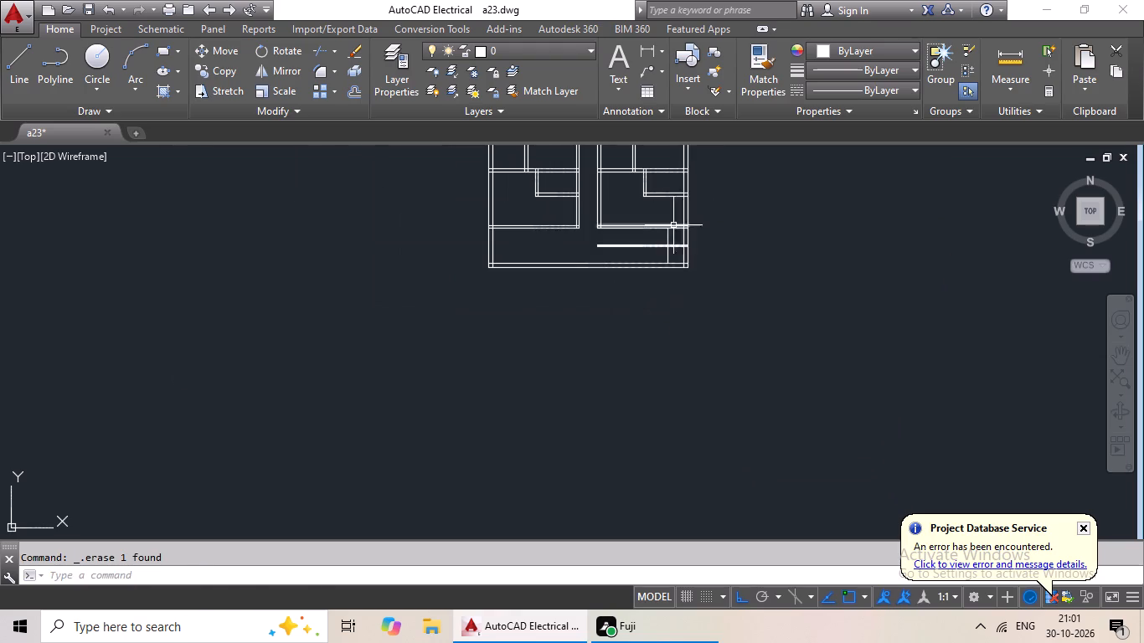
scroll(661, 239, "up", 4)
middle_click_drag(665, 260, 557, 253)
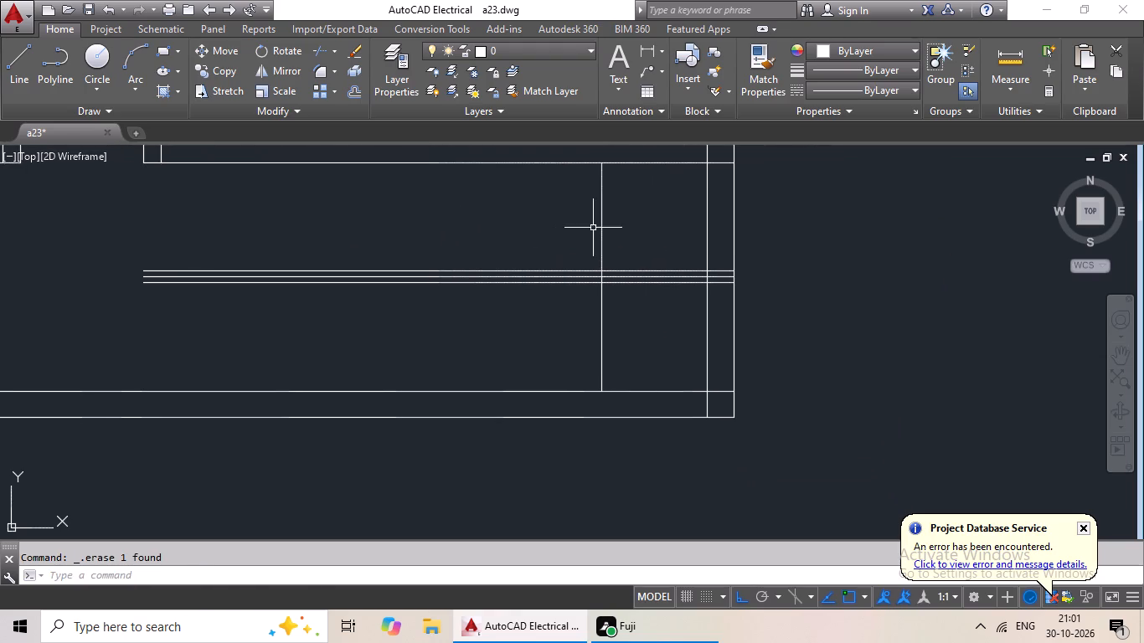
Trim the three horizontal lines of the bottom strip between the new vertical line and the right outer wall's inner line.
middle_click_drag(592, 310, 621, 302)
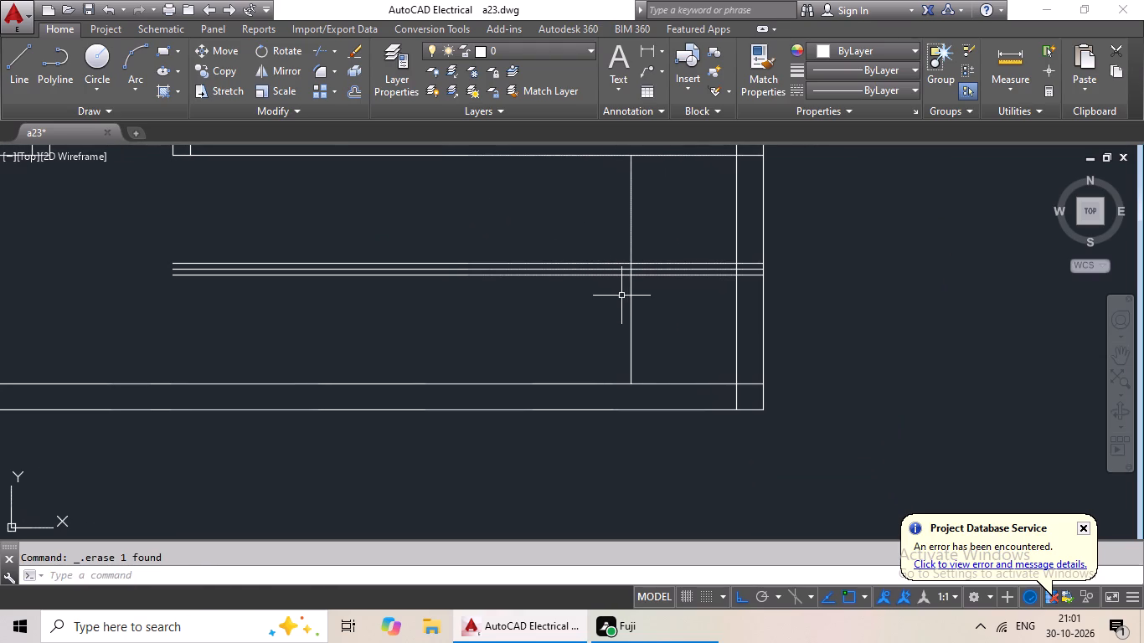
key("Escape")
key("Escape")
type("tr")
key("space")
key("space")
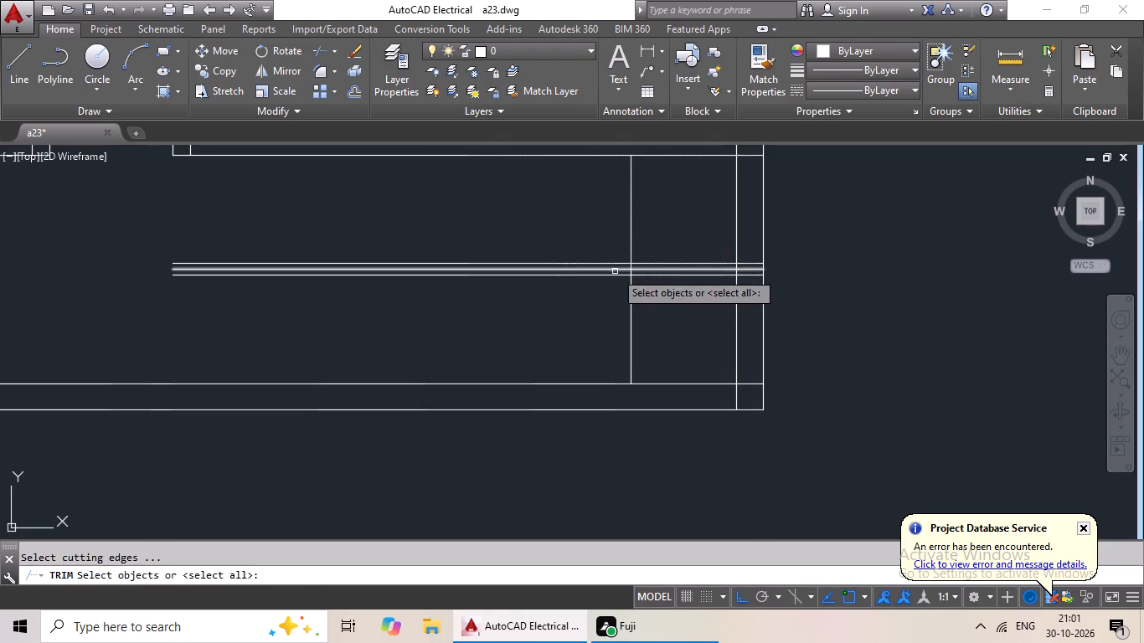
scroll(699, 256, "up", 3)
left_click_drag(694, 242, 662, 404)
left_click(657, 397)
scroll(786, 318, "down", 3)
key("Escape")
Delete the three leftover horizontal line pieces inside the right outer wall.
scroll(811, 315, "up", 4)
left_click_drag(822, 268, 780, 430)
left_click(780, 424)
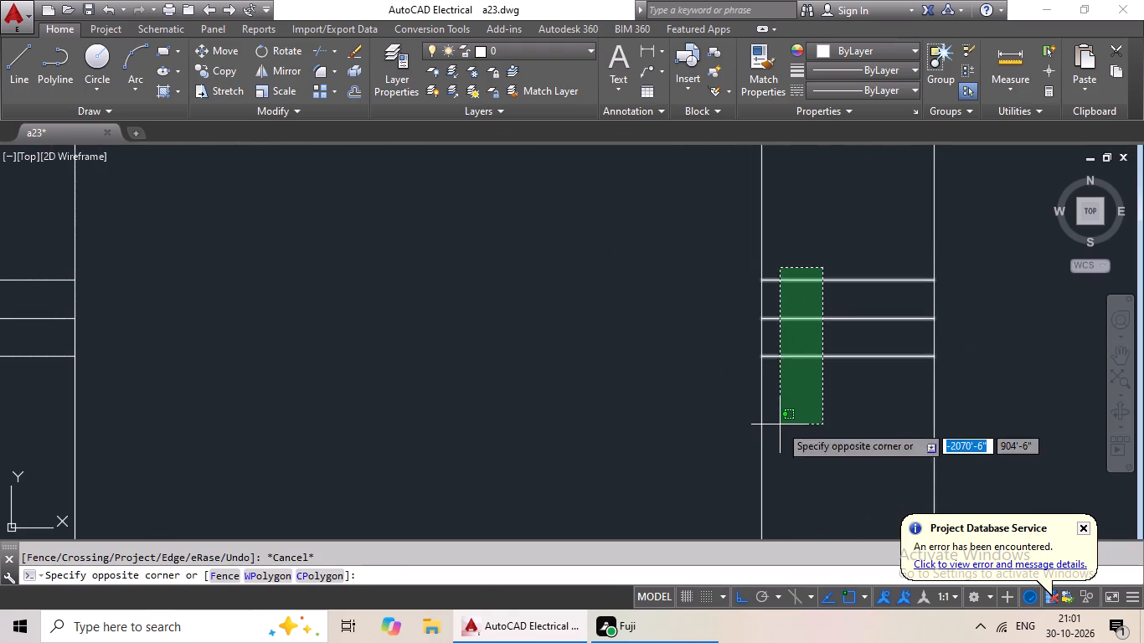
key("Delete")
scroll(822, 390, "down", 4)
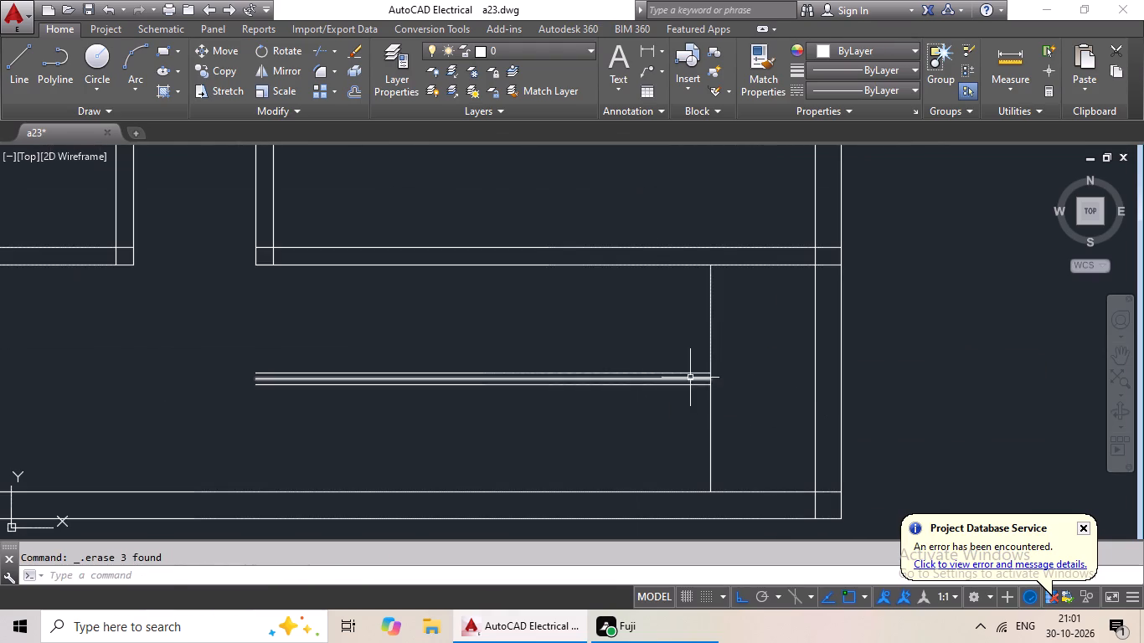
key("Escape")
key("Escape")
key("Escape")
key("Escape")
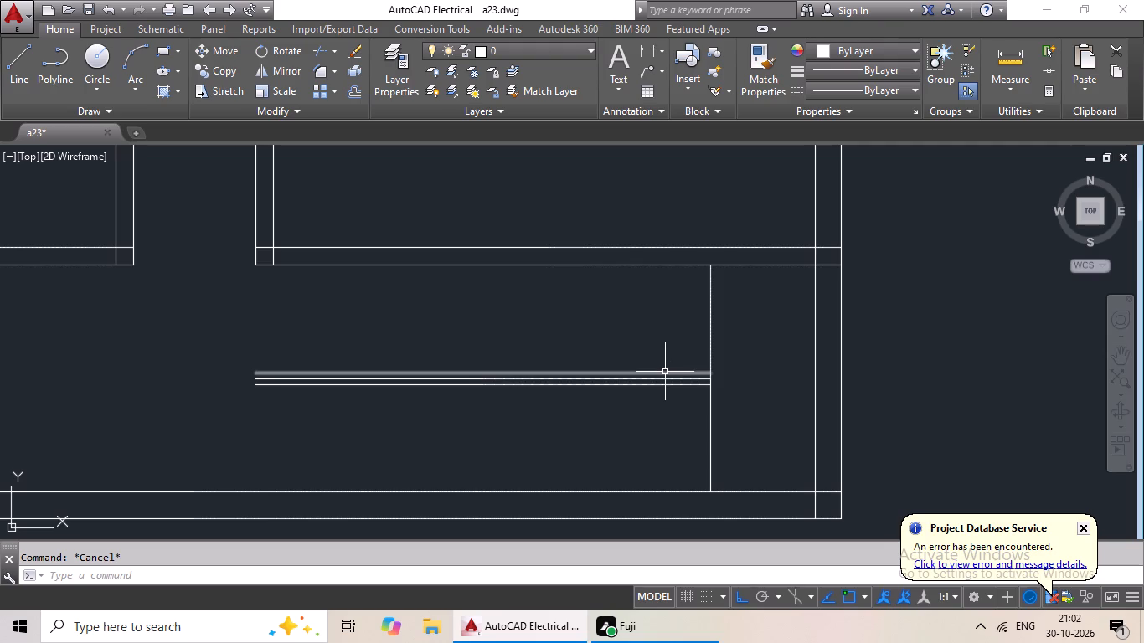
Offset the vertical line near the bottom strip's right end 9" leftward repeatedly, making six evenly spaced stair lines.
key("Escape")
key("o")
key("Return")
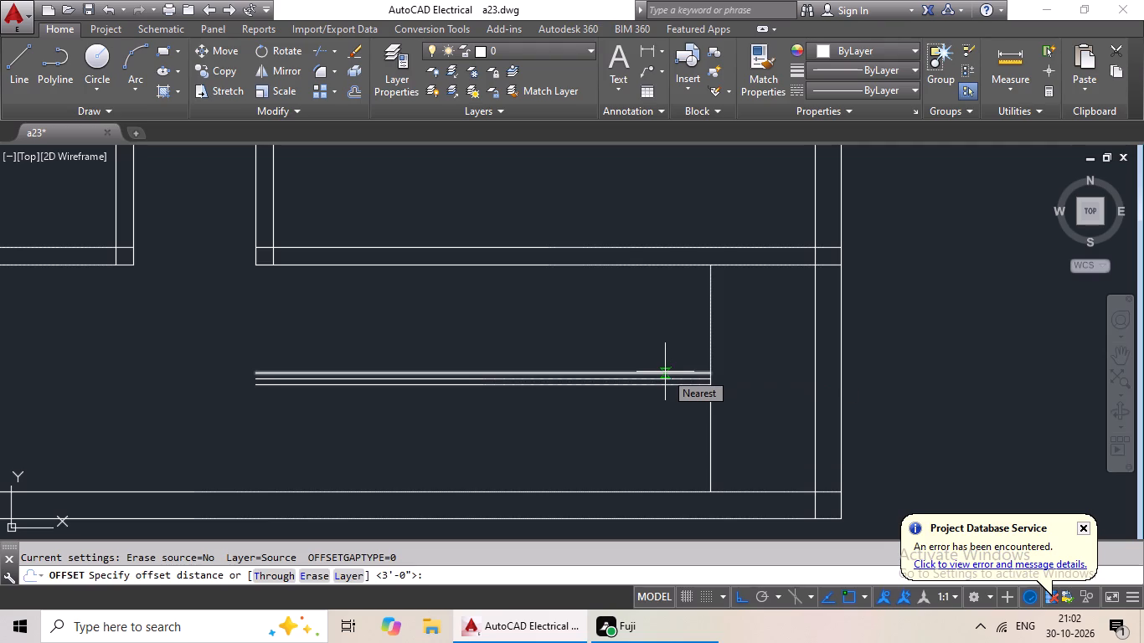
key("9")
key("shift+quotedbl")
key("Return")
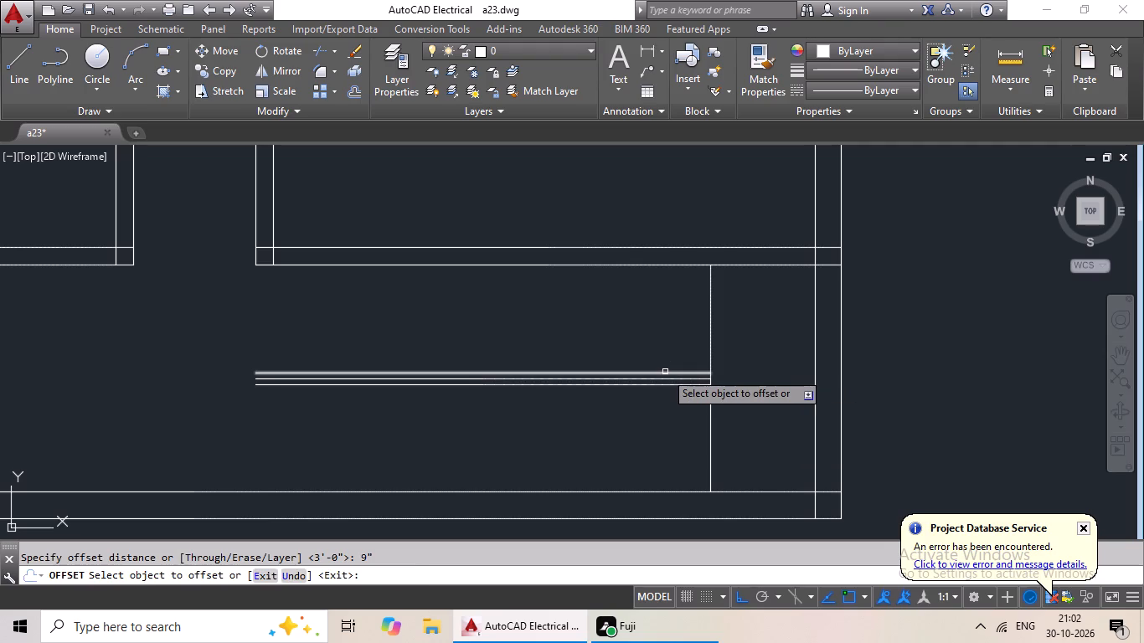
left_click_drag(709, 306, 685, 305)
left_click(672, 305)
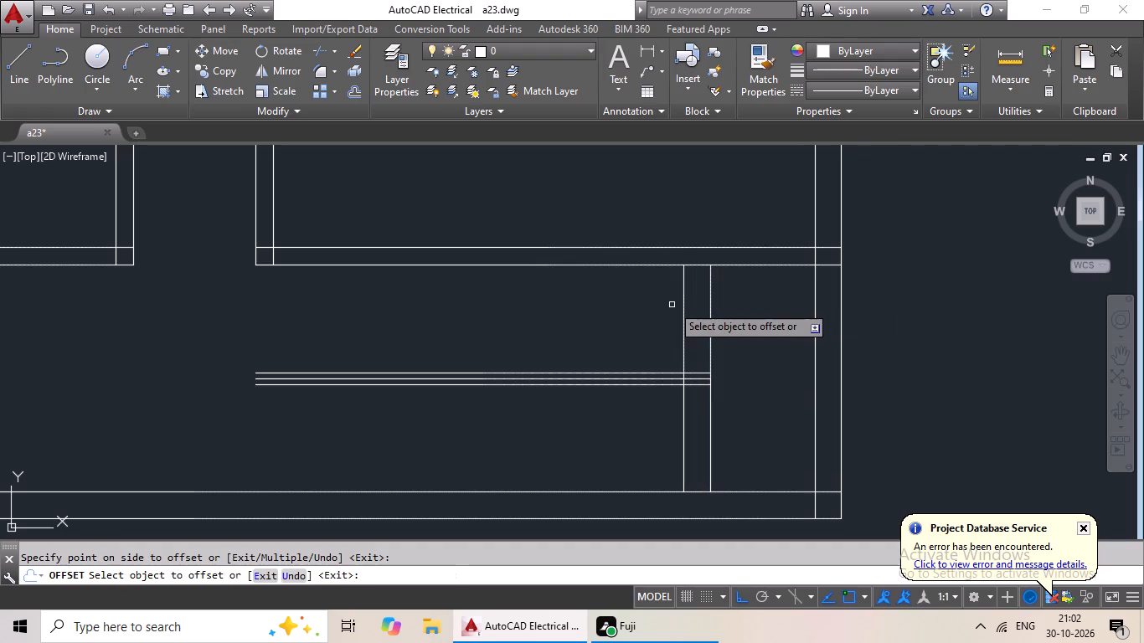
left_click_drag(683, 303, 663, 311)
left_click(616, 333)
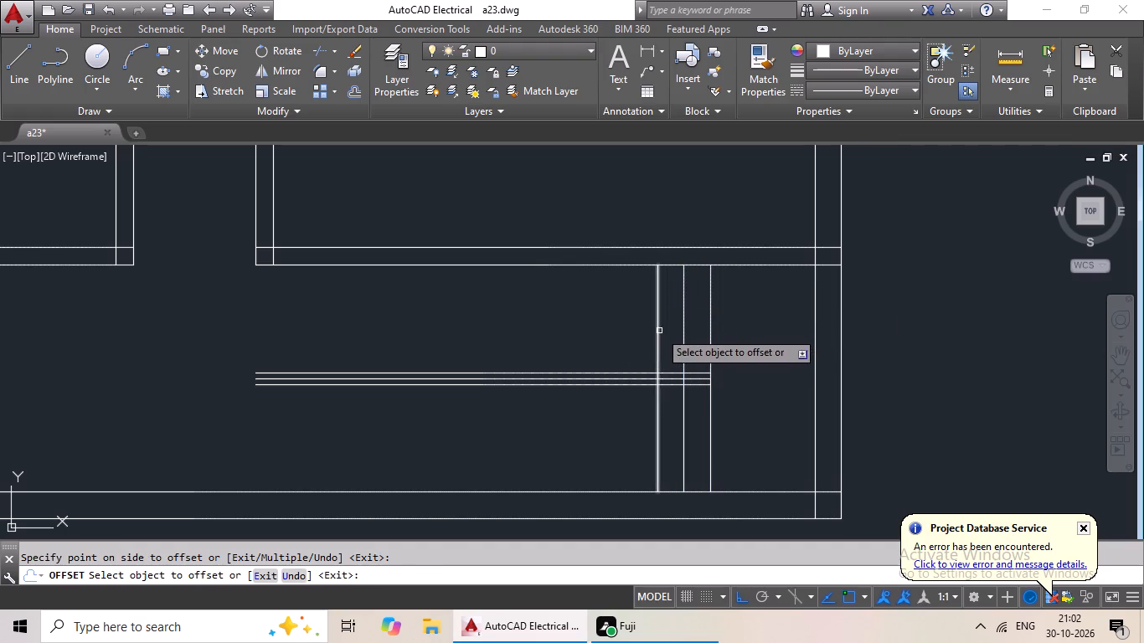
left_click(659, 331)
left_click(619, 342)
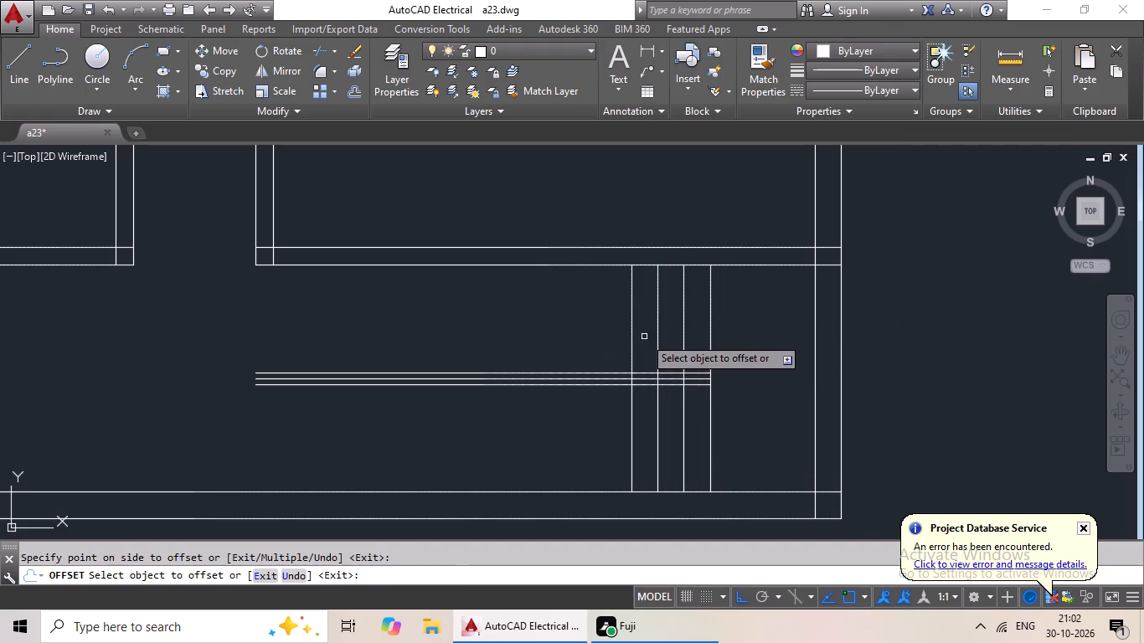
left_click_drag(631, 340, 580, 353)
left_click_drag(555, 360, 567, 358)
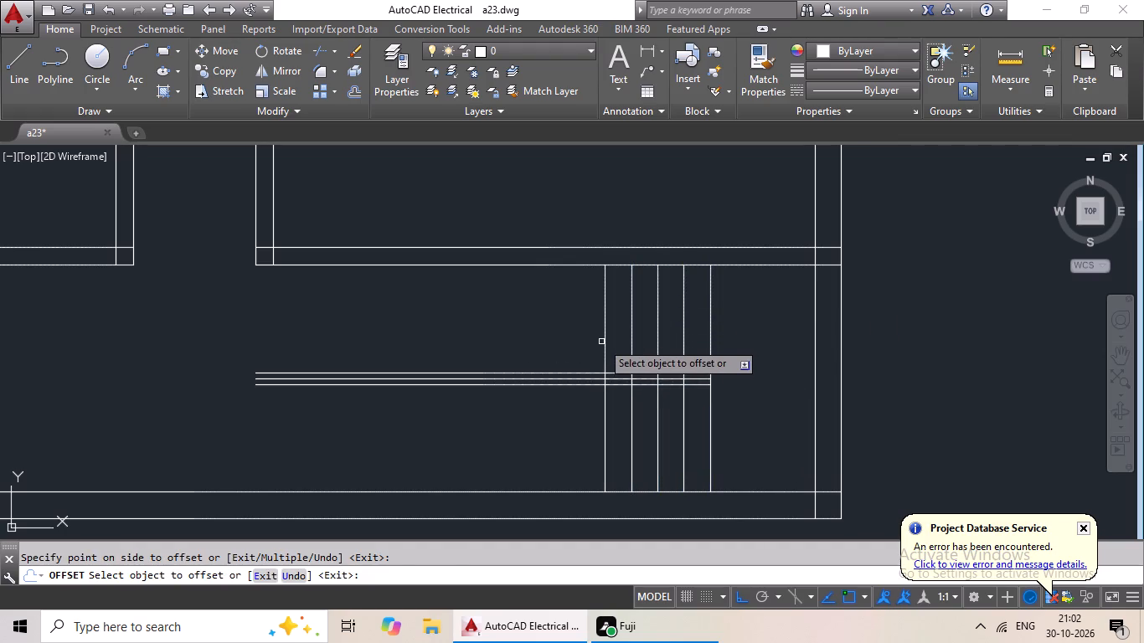
left_click(605, 334)
left_click(564, 342)
left_click_drag(580, 335, 493, 351)
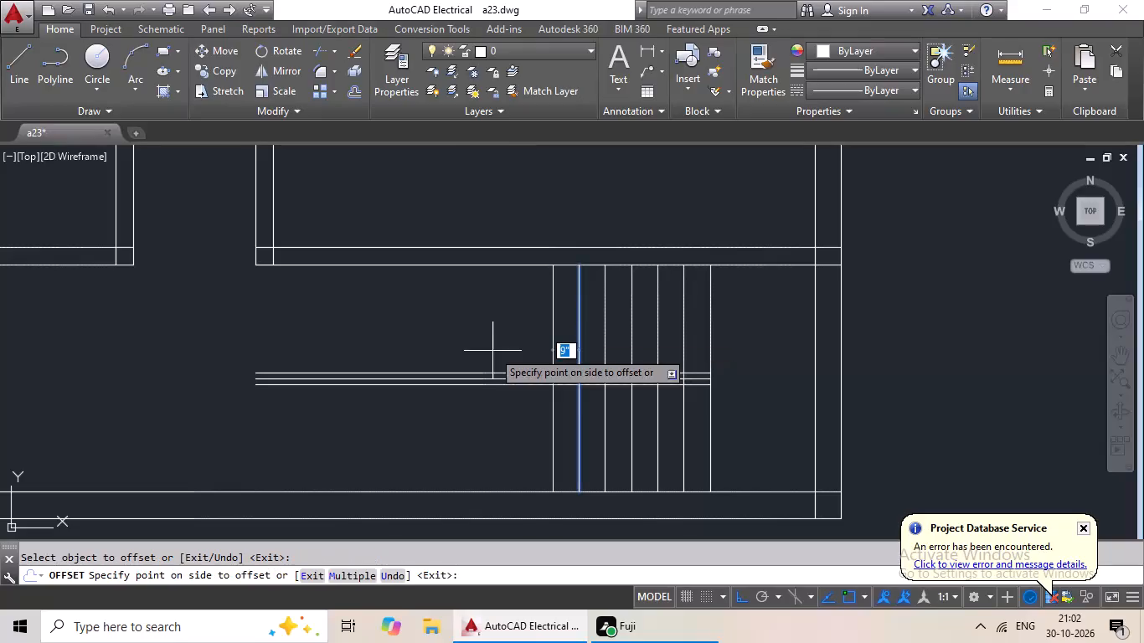
left_click(528, 323)
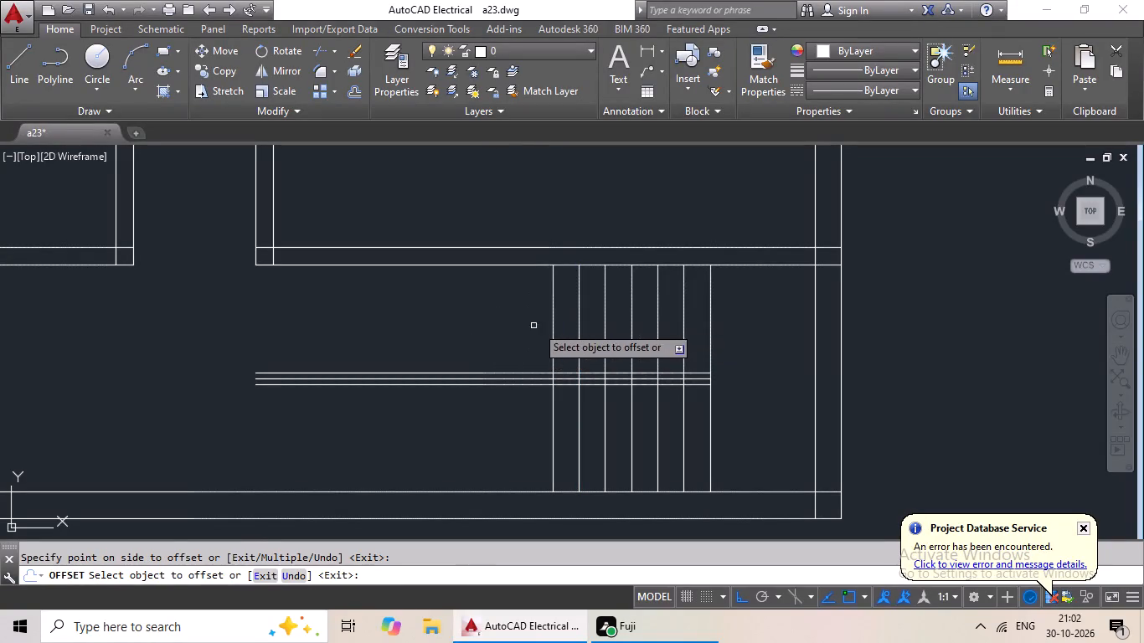
Continue the 9" leftward offsets from the leftmost stair line, adding eight more vertical lines.
left_click(554, 320)
left_click(467, 337)
left_click_drag(528, 314, 461, 321)
left_click(464, 328)
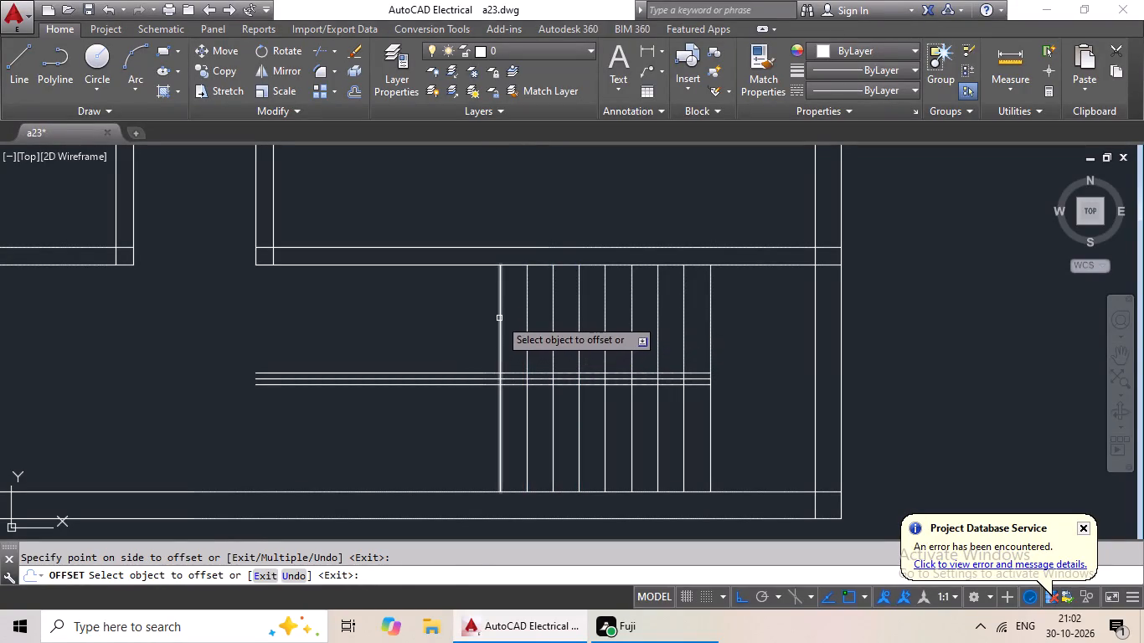
left_click_drag(499, 318, 481, 322)
left_click_drag(443, 334, 451, 333)
left_click_drag(473, 332, 466, 332)
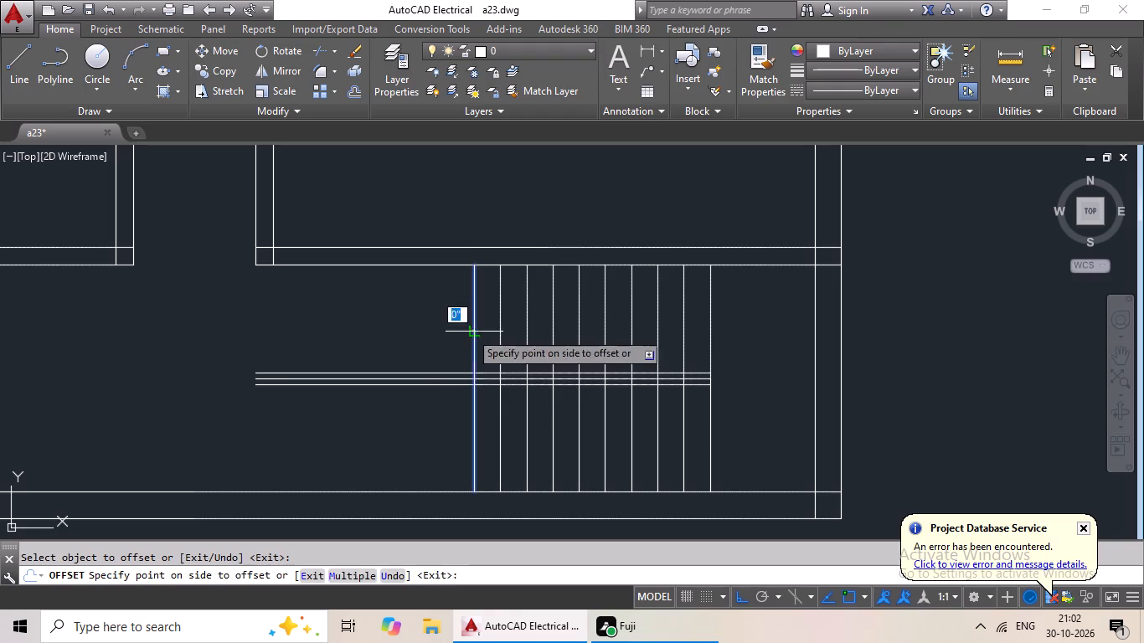
left_click_drag(466, 332, 386, 347)
left_click(396, 345)
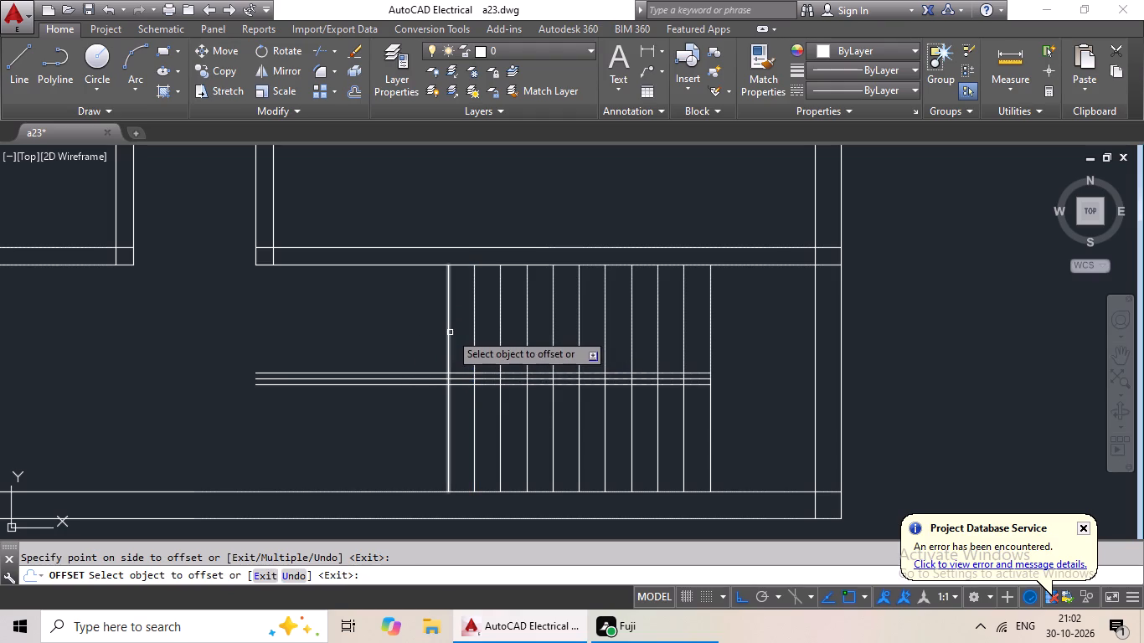
left_click_drag(450, 332, 416, 340)
left_click_drag(405, 342, 422, 339)
left_click_drag(419, 337, 407, 339)
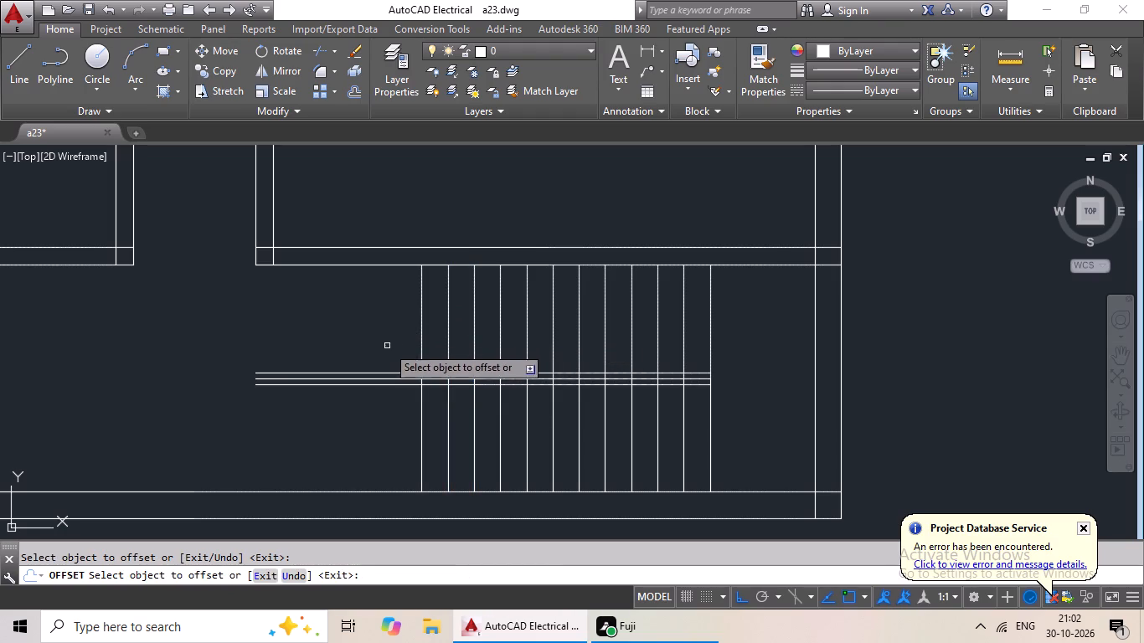
left_click_drag(420, 331, 412, 332)
left_click(395, 337)
left_click_drag(396, 335, 387, 340)
left_click(371, 346)
left_click_drag(370, 333, 342, 339)
left_click(342, 339)
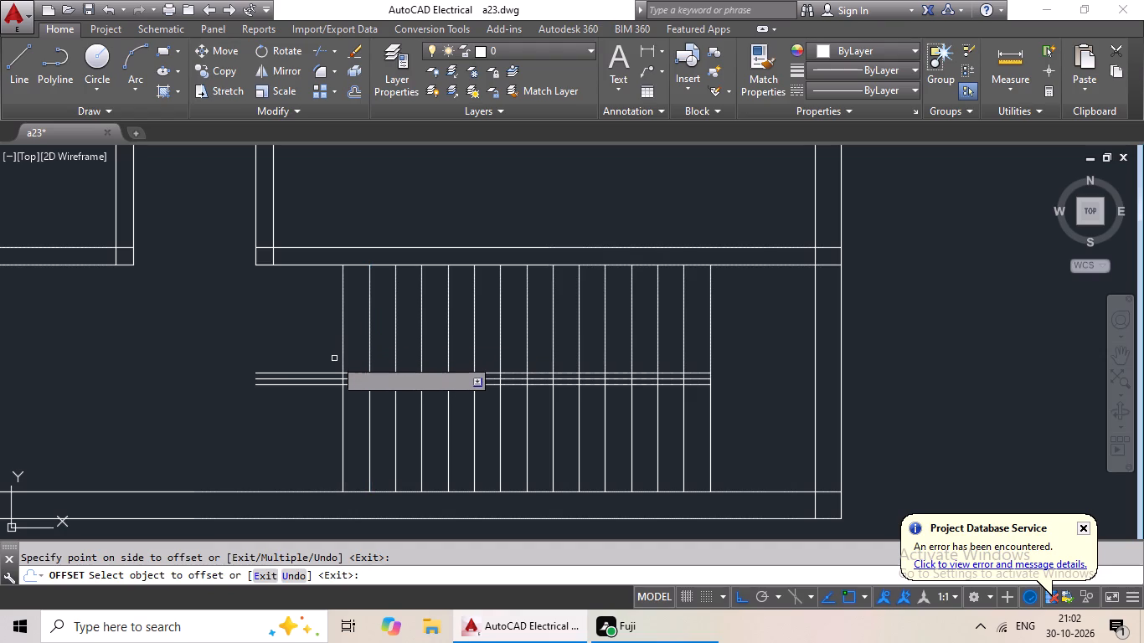
key("Escape")
key("Escape")
key("Escape")
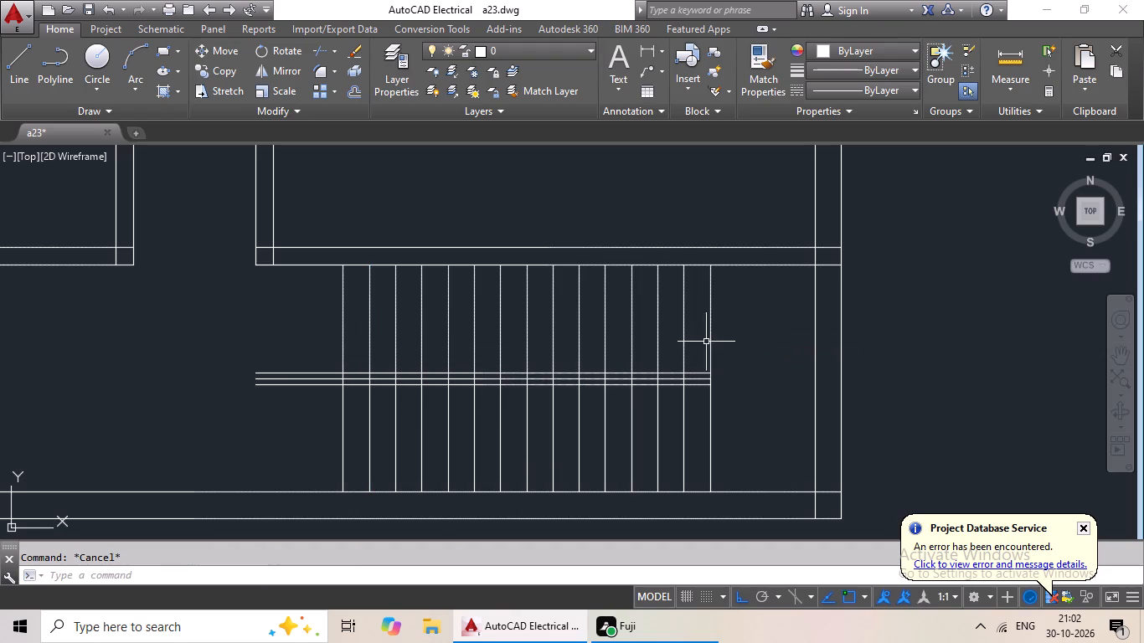
Trim the three horizontal lines where they extend left beyond the leftmost stair line.
type("tr")
key("space")
key("space")
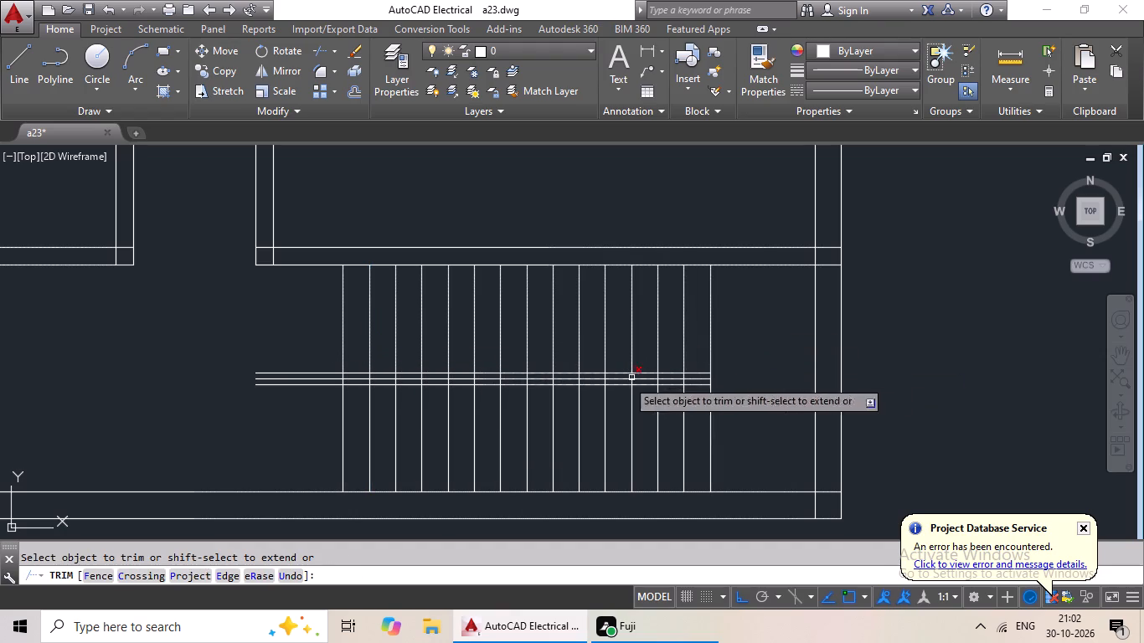
scroll(317, 404, "up", 2)
left_click_drag(348, 256, 282, 422)
left_click(281, 419)
scroll(392, 366, "down", 3)
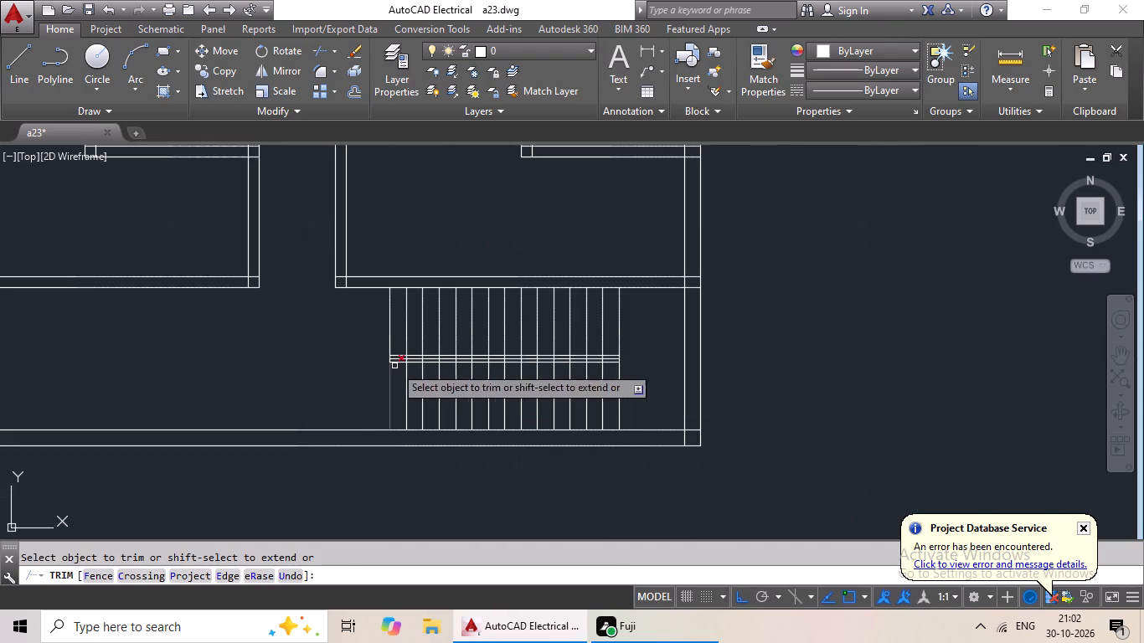
scroll(601, 366, "up", 6)
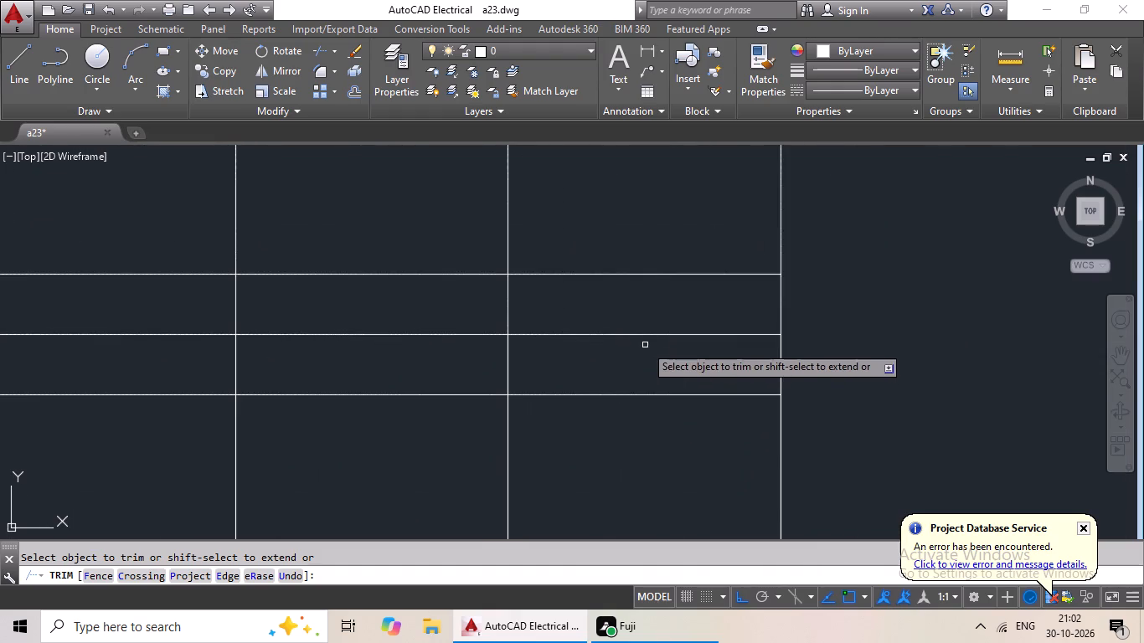
key("Escape")
key("Escape")
Delete the middle one of the three horizontal lines running through the stair lines.
left_click_drag(660, 301, 632, 356)
left_click(631, 357)
key("Delete")
scroll(653, 348, "down", 4)
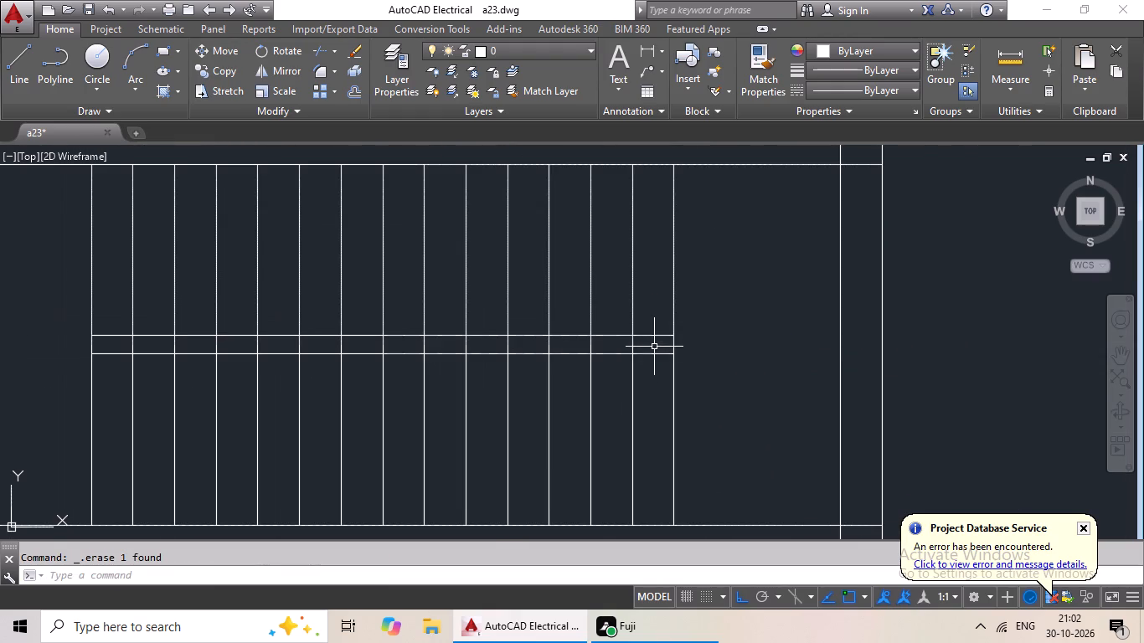
key("Escape")
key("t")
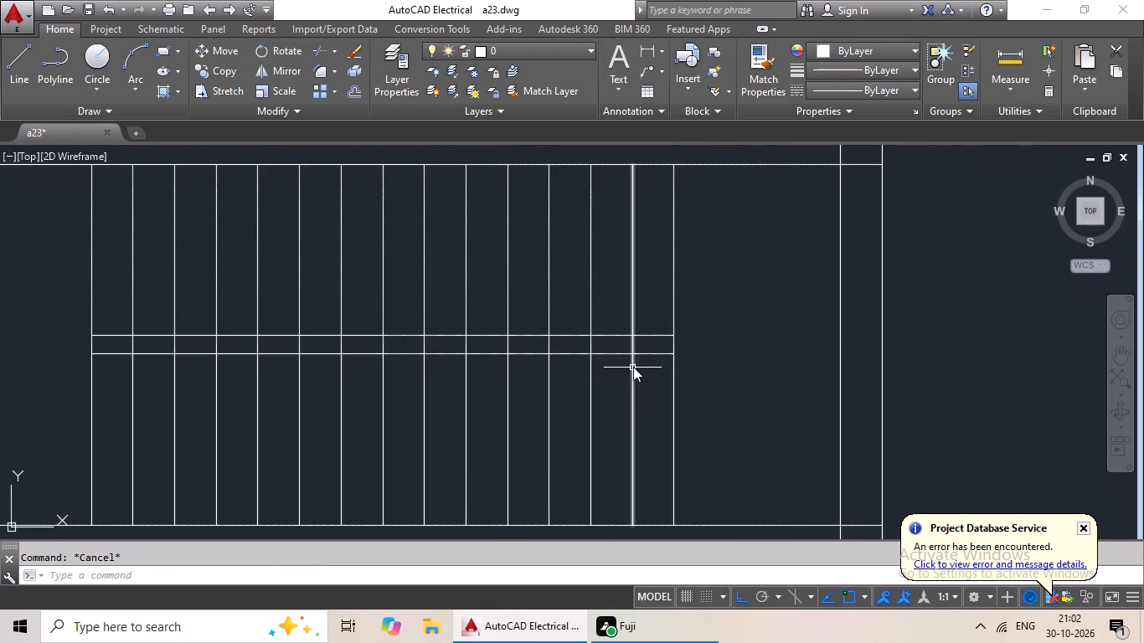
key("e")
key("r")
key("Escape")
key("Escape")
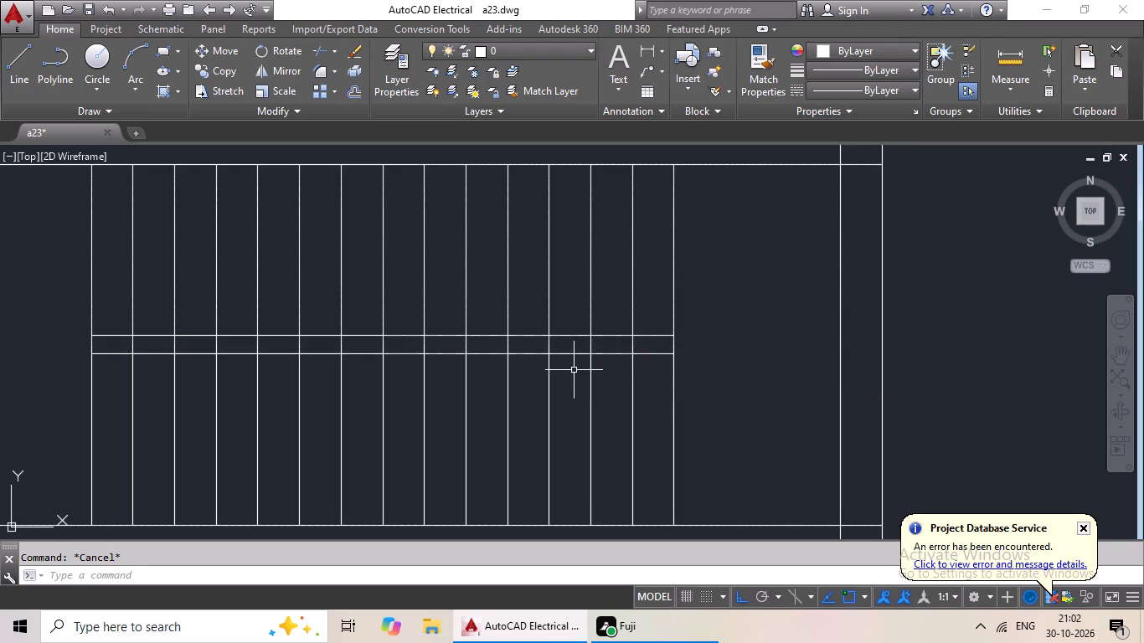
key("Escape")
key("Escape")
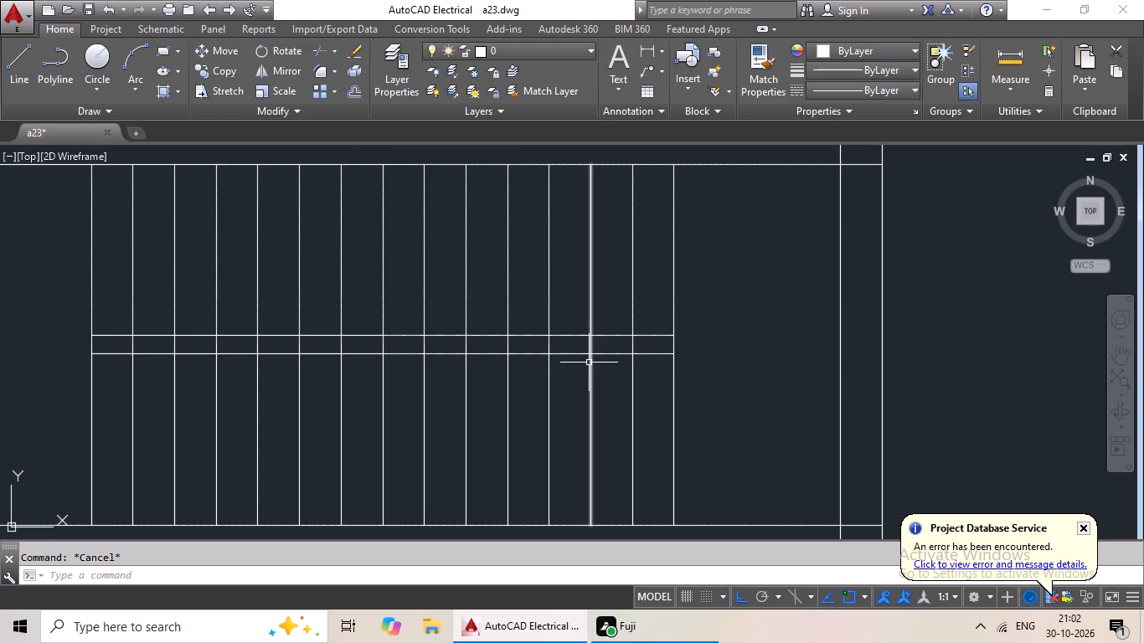
Trim the thirteen intermediate stair lines between the two central horizontal lines, keeping the first and last vertical lines whole.
key("t")
key("r")
key("space")
key("space")
scroll(662, 346, "up", 2)
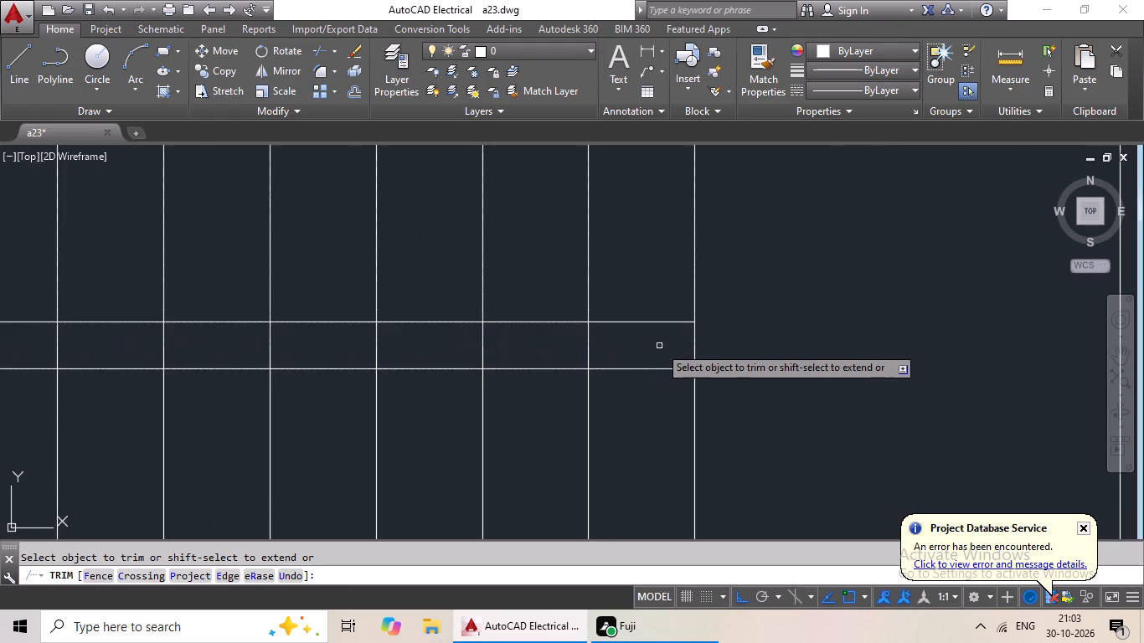
scroll(599, 346, "up", 2)
left_click_drag(613, 334, 92, 366)
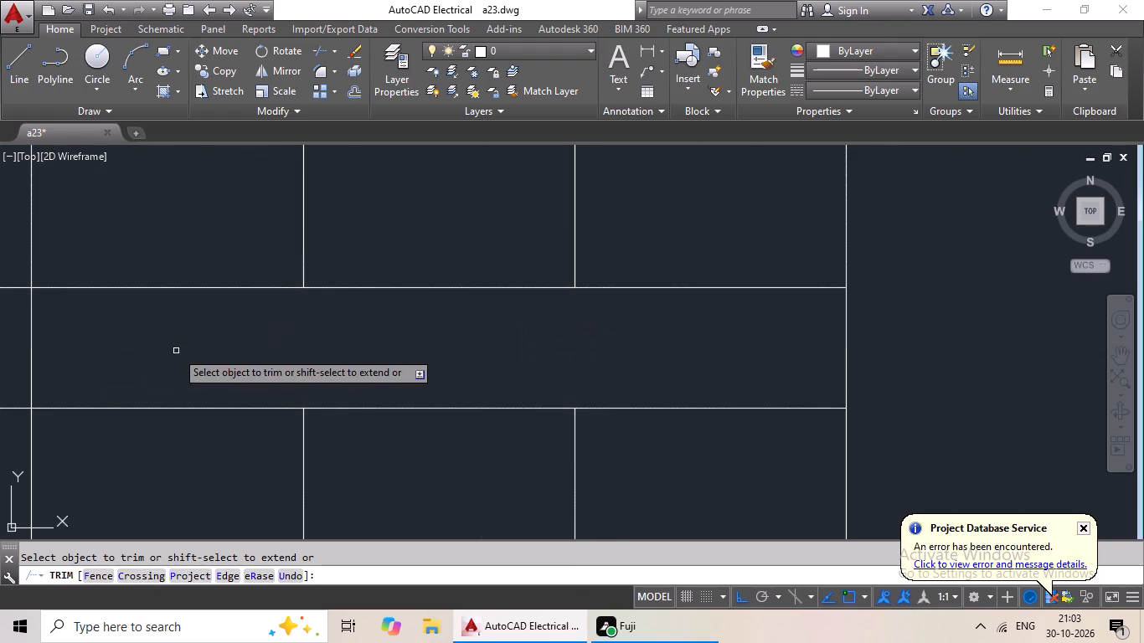
middle_click_drag(178, 351, 714, 319)
left_click_drag(707, 318, 38, 356)
scroll(177, 340, "down", 3)
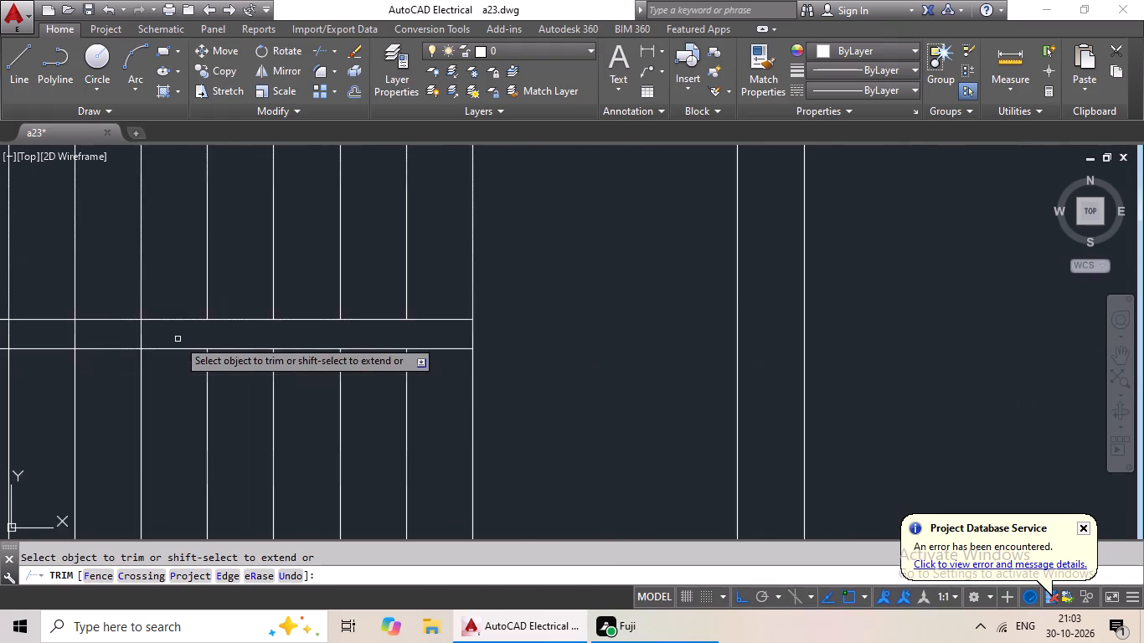
middle_click_drag(178, 339, 594, 327)
left_click_drag(593, 319, 414, 331)
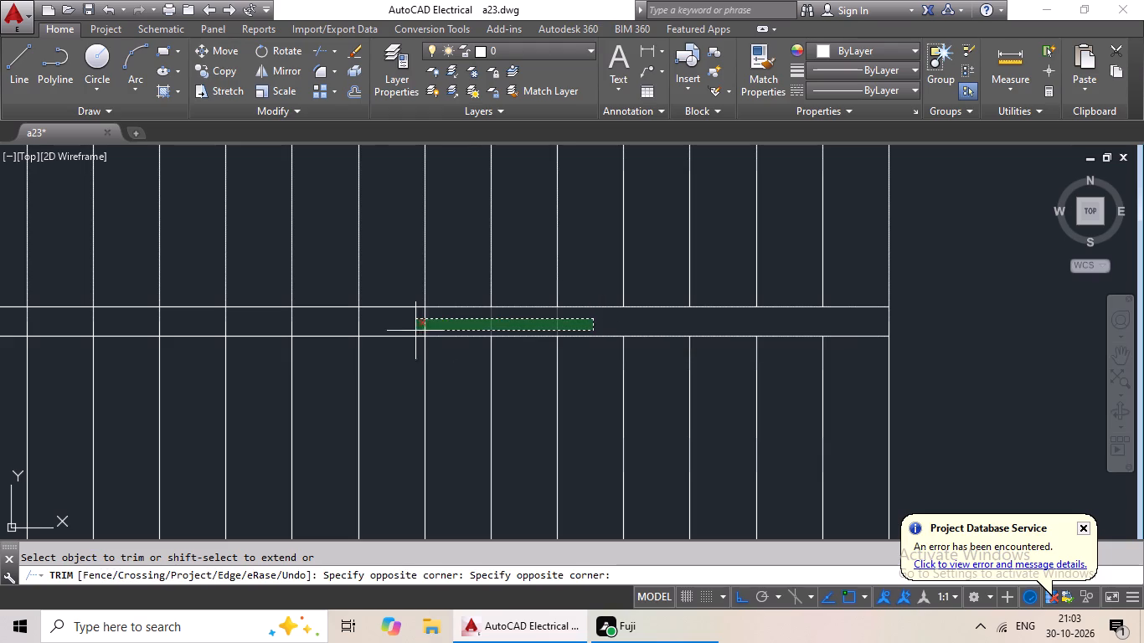
left_click_drag(414, 331, 67, 331)
scroll(134, 318, "down", 1)
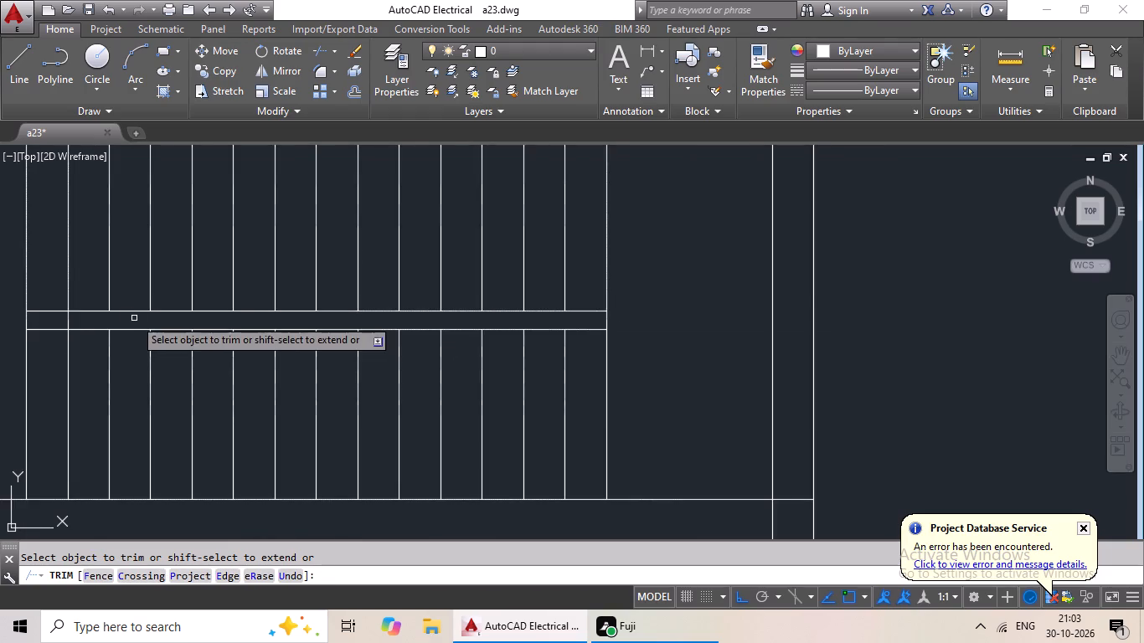
middle_click_drag(134, 318, 414, 306)
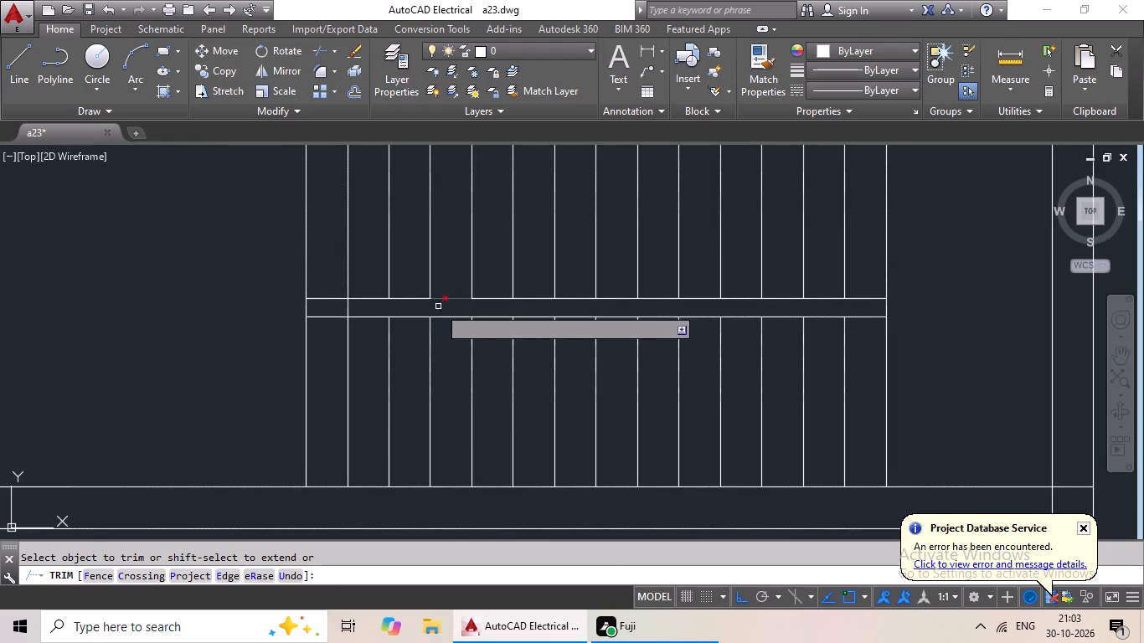
scroll(342, 304, "up", 4)
left_click_drag(462, 312, 308, 347)
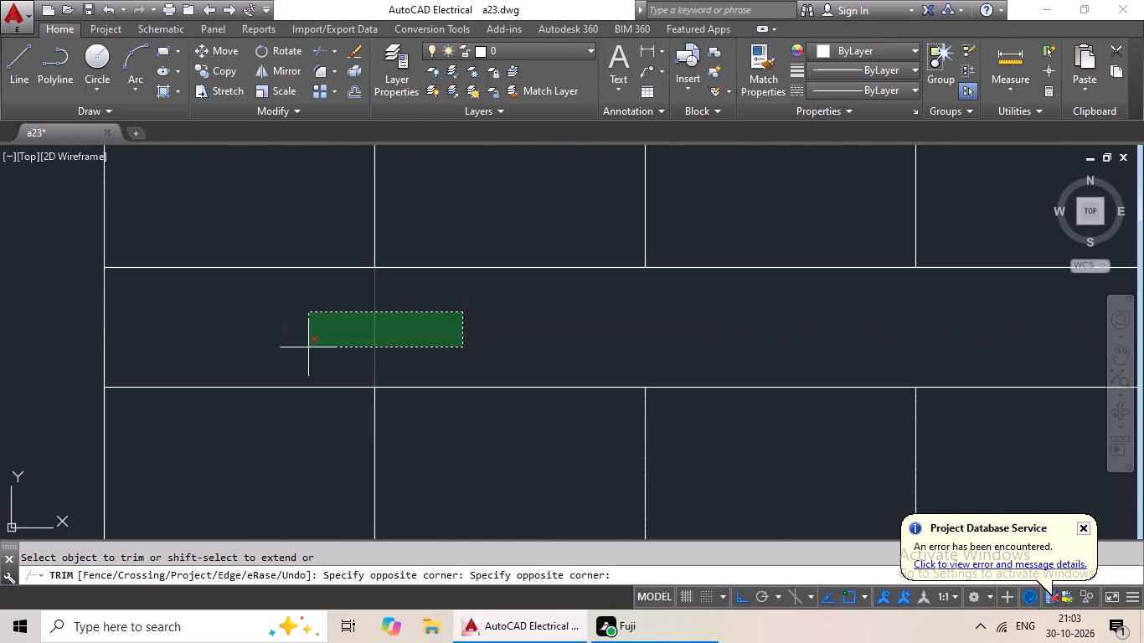
left_click_drag(308, 347, 323, 346)
scroll(426, 308, "down", 6)
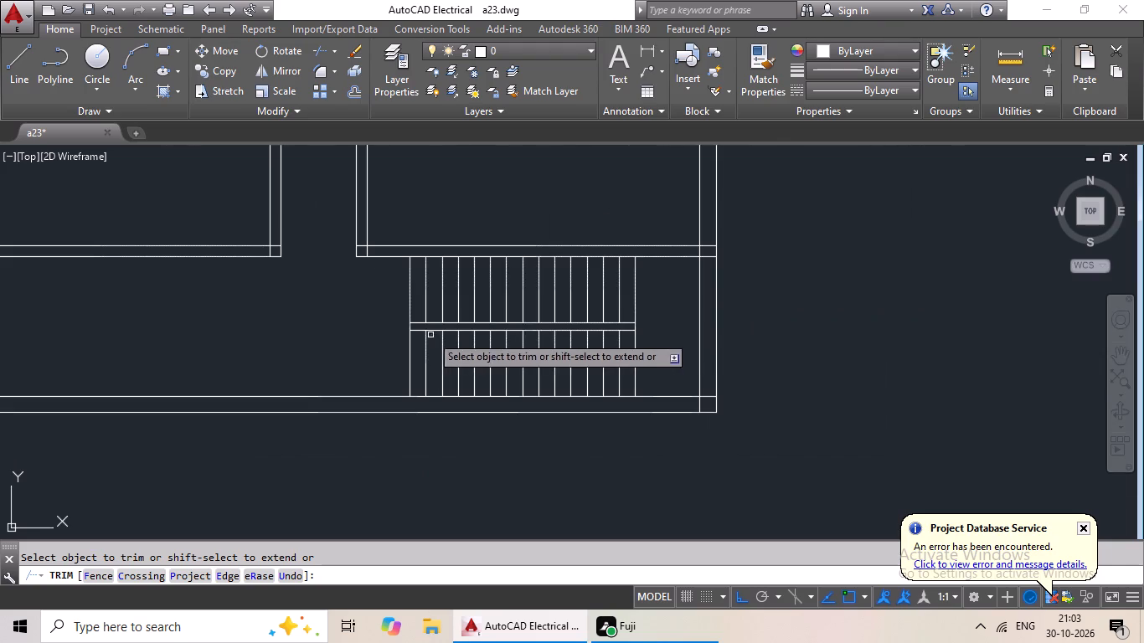
middle_click_drag(664, 325, 726, 285)
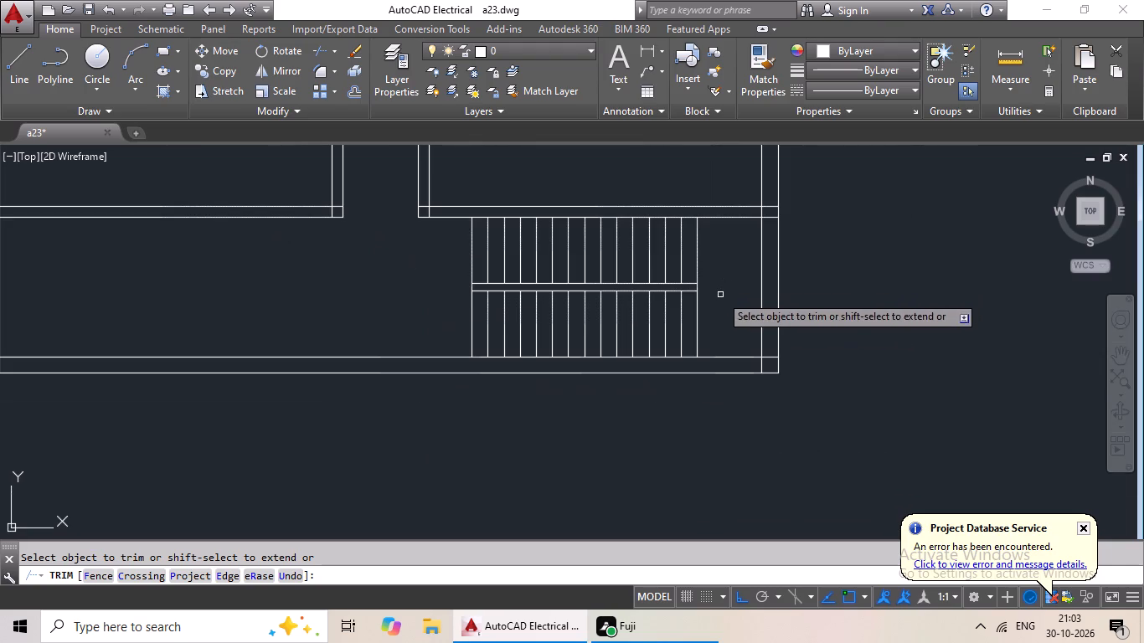
Draw a U-shaped stair direction line: about 8'-2" right from the upper flight's sixth line midpoint, 3'-5" down, 8'-11" left to the lower flight's fifth.
left_click(13, 74)
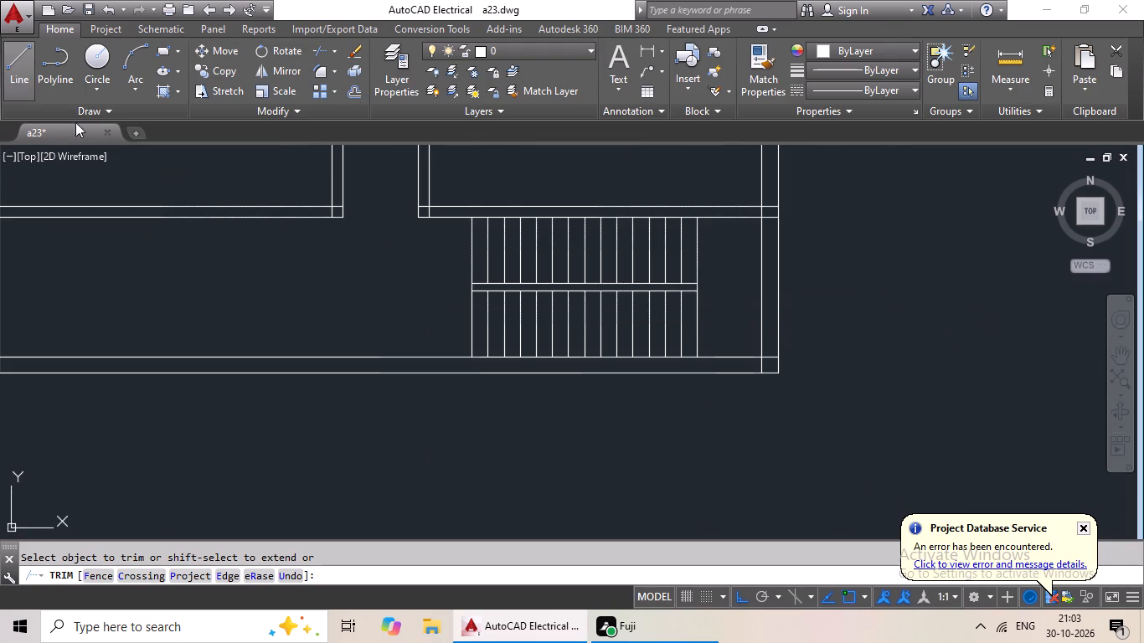
left_click(549, 253)
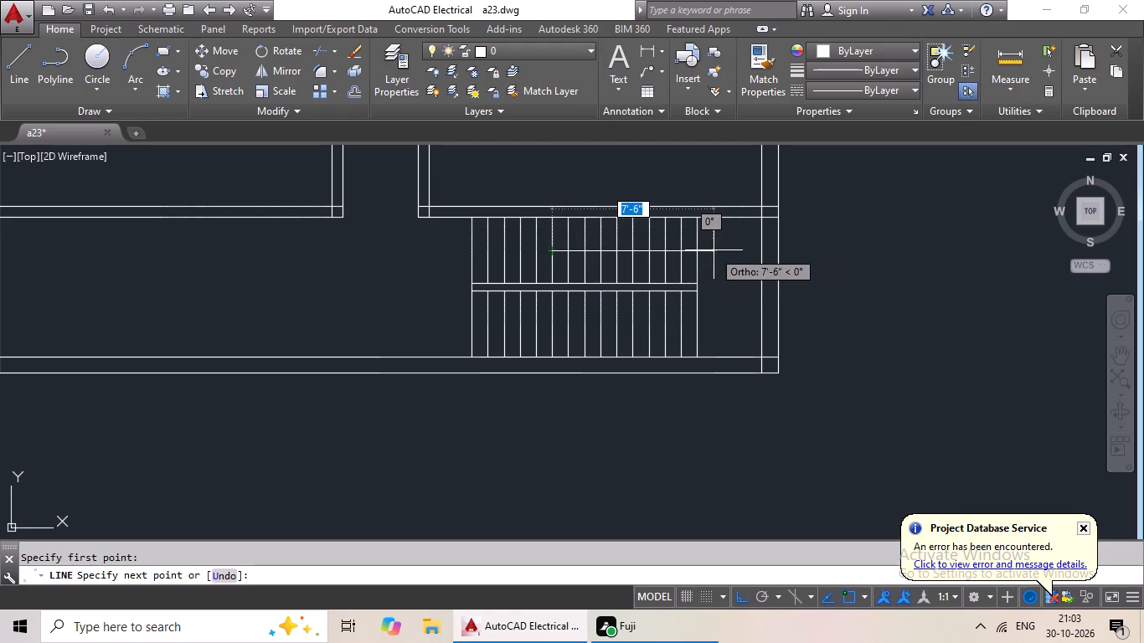
scroll(728, 256, "up", 2)
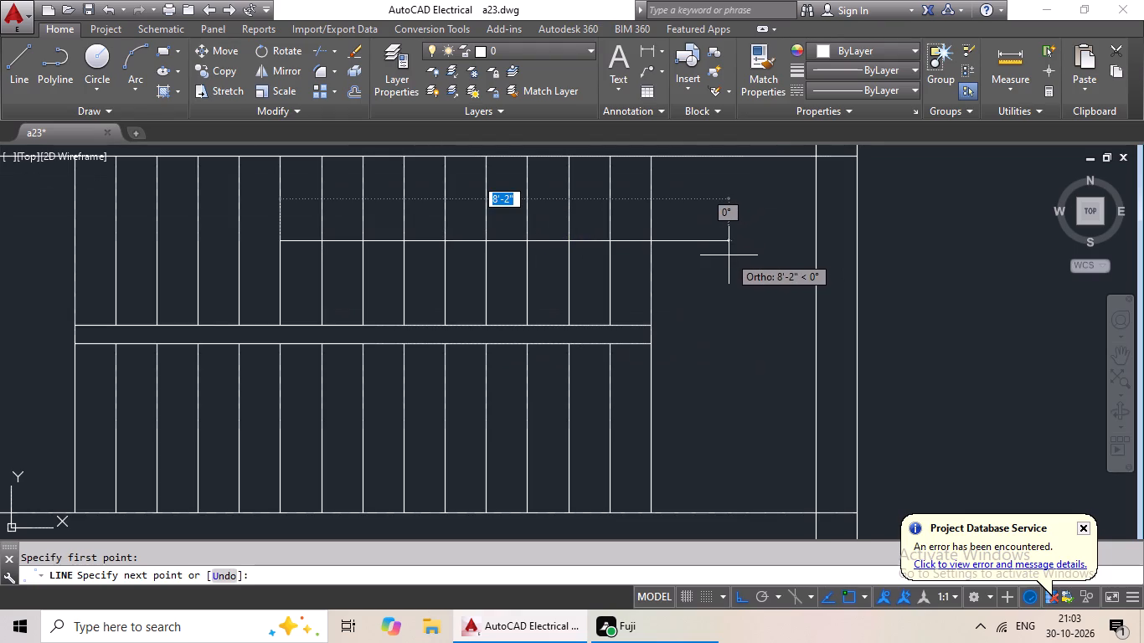
left_click(729, 255)
middle_click_drag(733, 338, 746, 214)
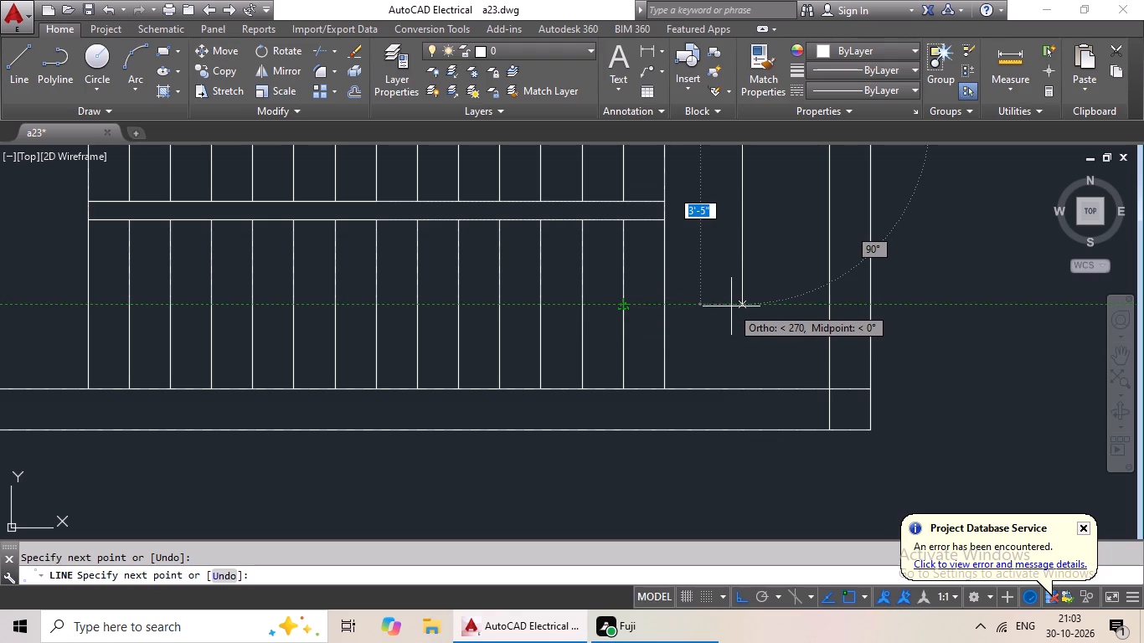
left_click(744, 303)
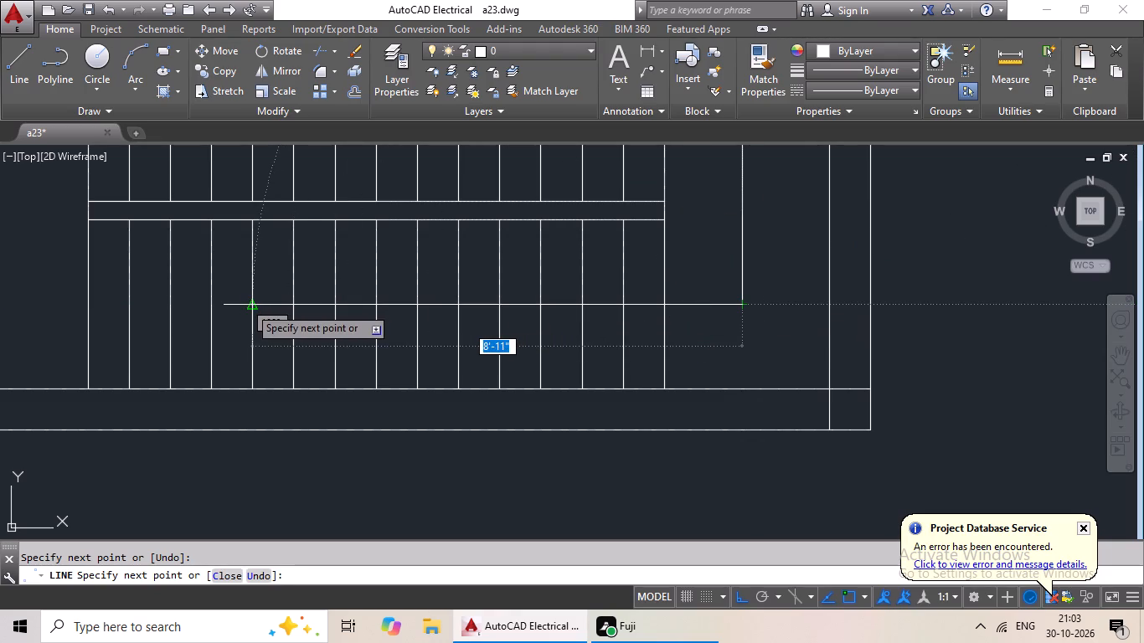
scroll(246, 298, "down", 2)
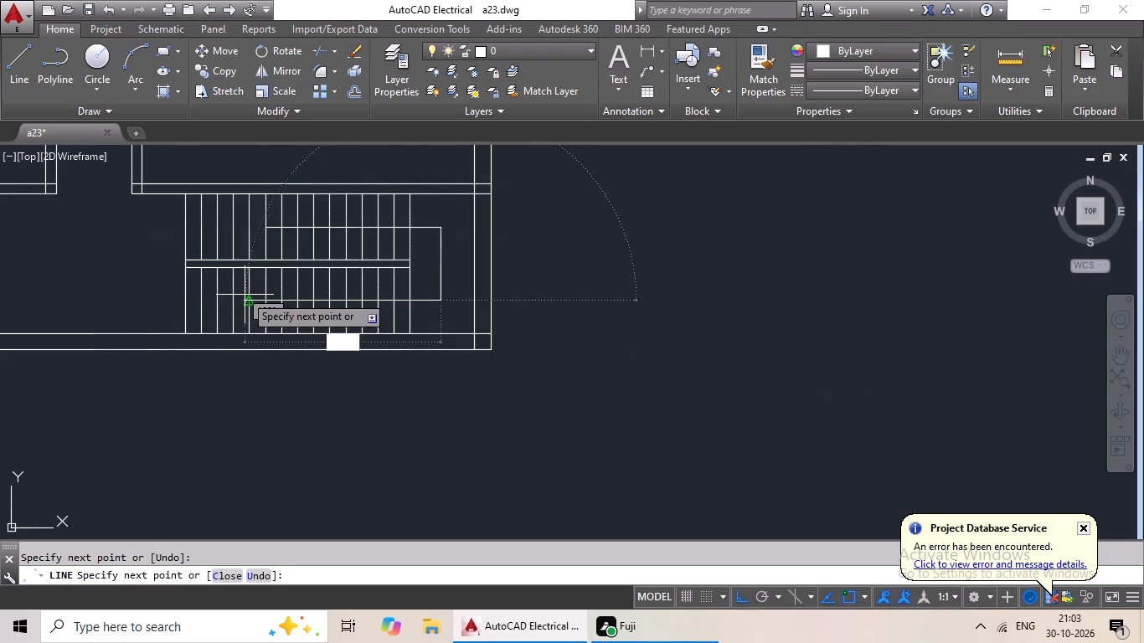
left_click(248, 301)
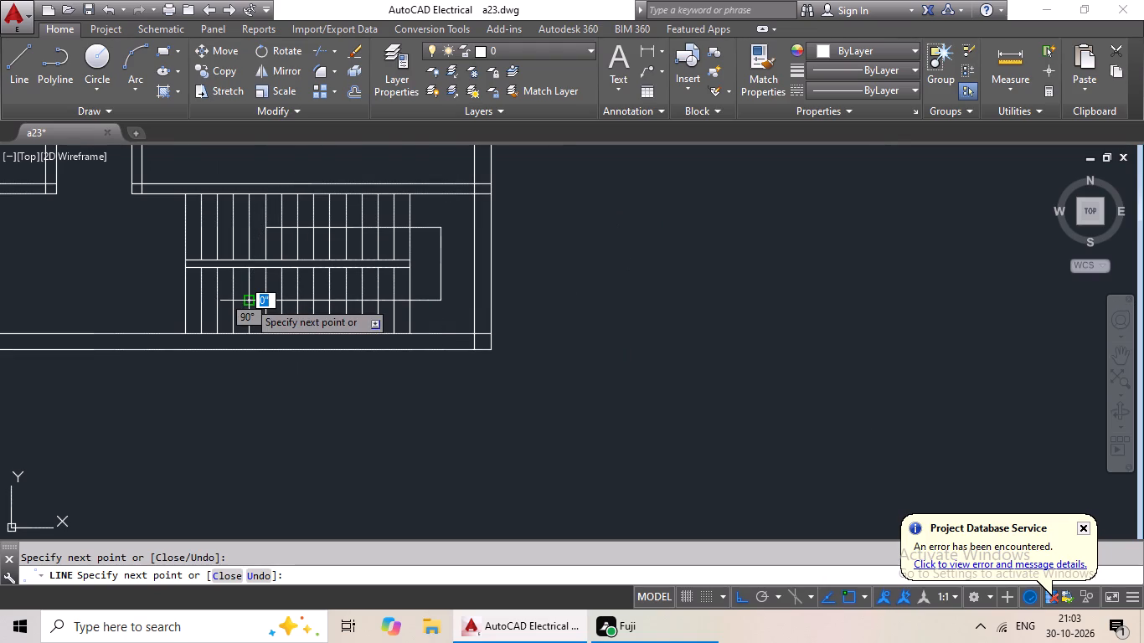
Draw the upper half of an arrowhead at the lower flight's direction line end, reaching back to the sixth stair line, with a notched back.
scroll(260, 280, "up", 4)
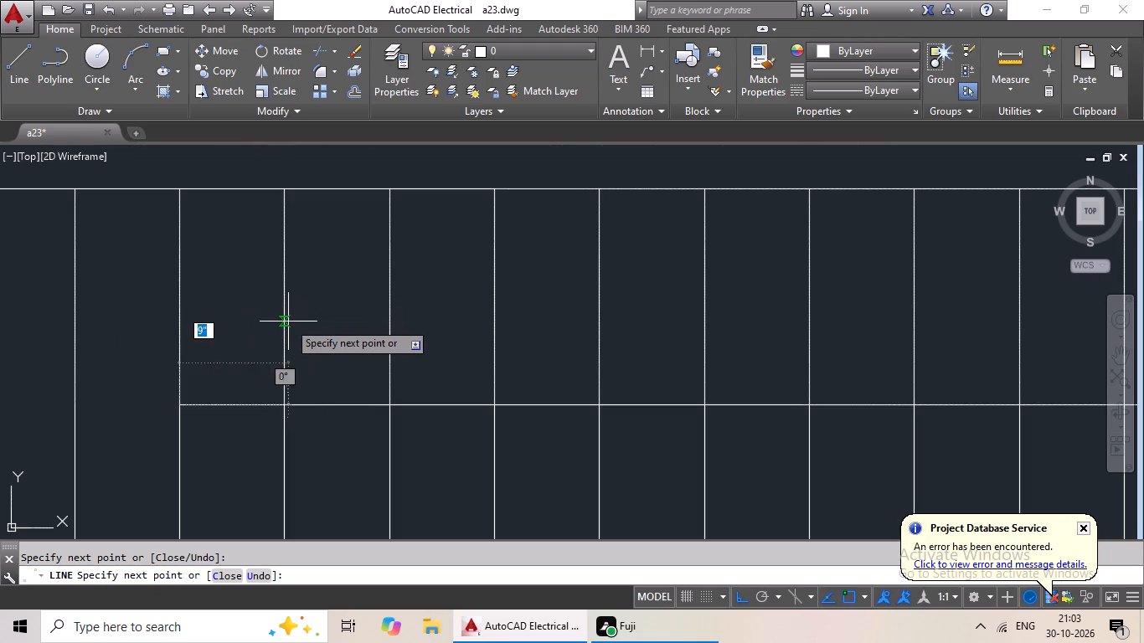
left_click(284, 329)
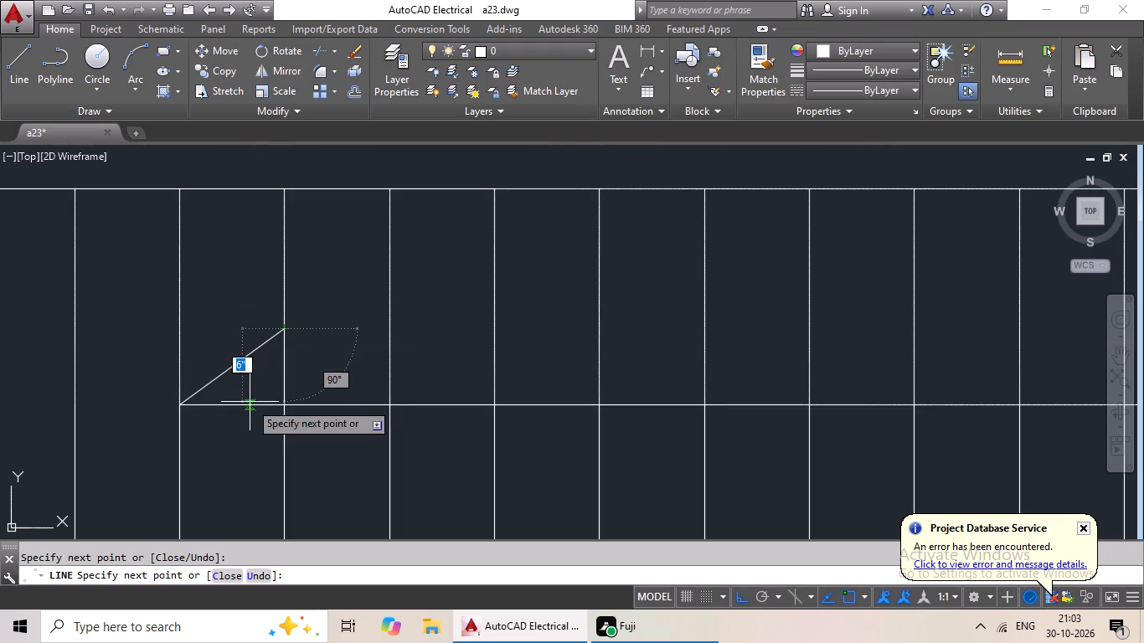
scroll(232, 404, "up", 3)
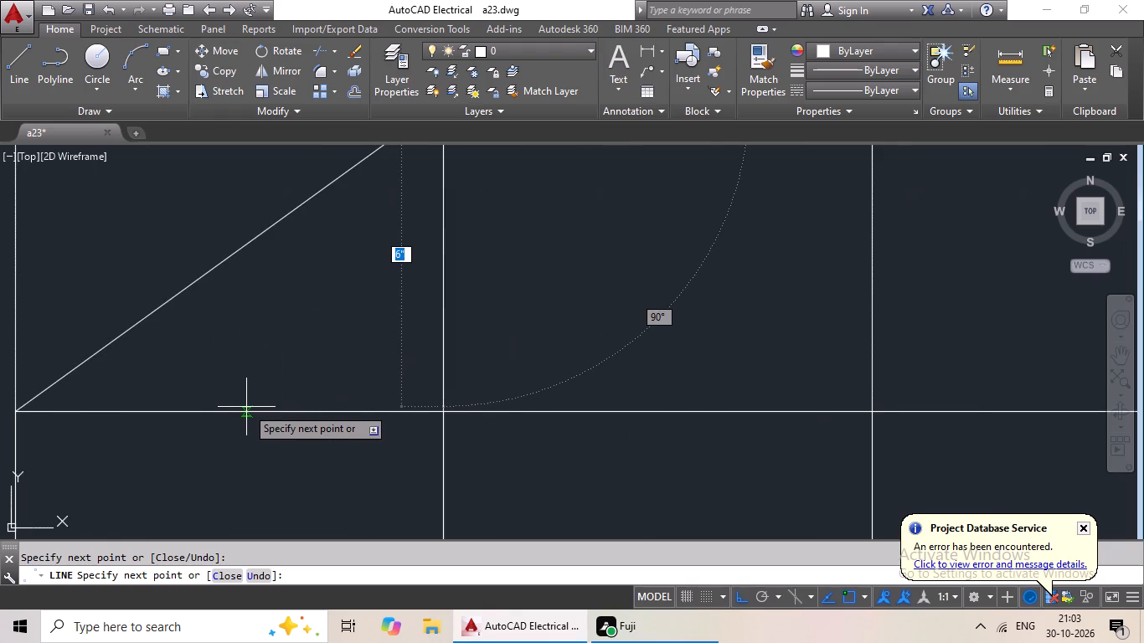
left_click(246, 407)
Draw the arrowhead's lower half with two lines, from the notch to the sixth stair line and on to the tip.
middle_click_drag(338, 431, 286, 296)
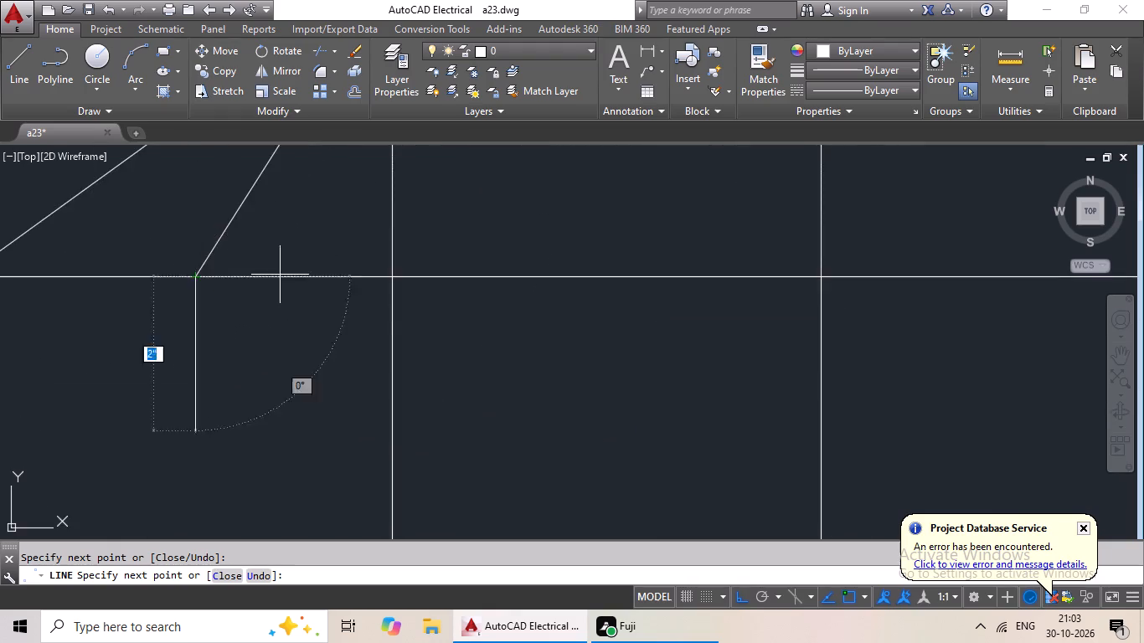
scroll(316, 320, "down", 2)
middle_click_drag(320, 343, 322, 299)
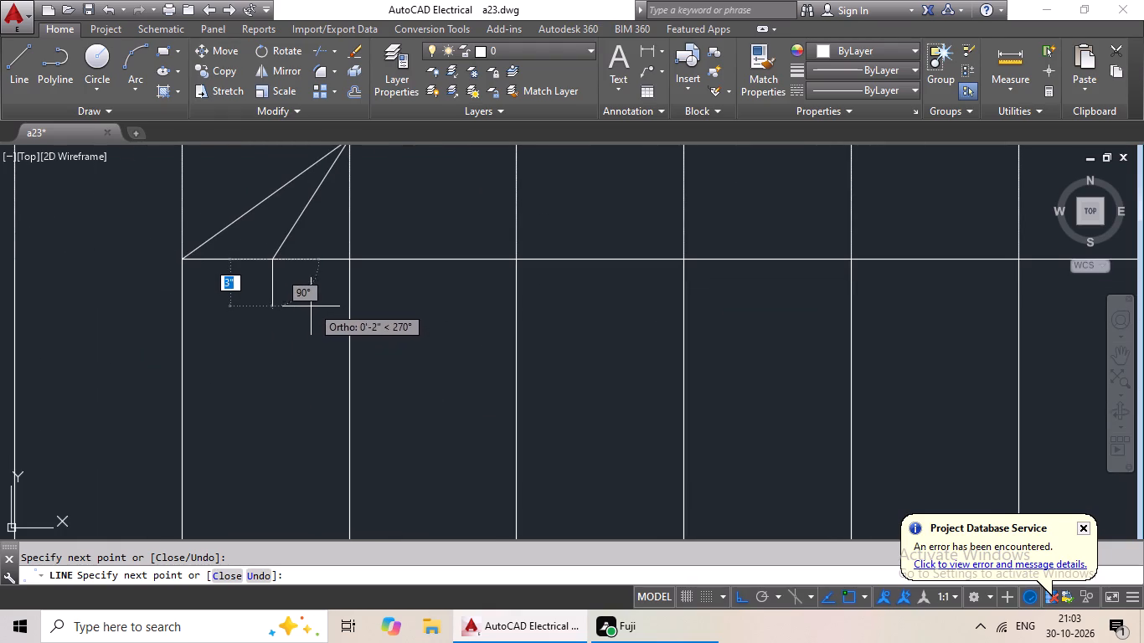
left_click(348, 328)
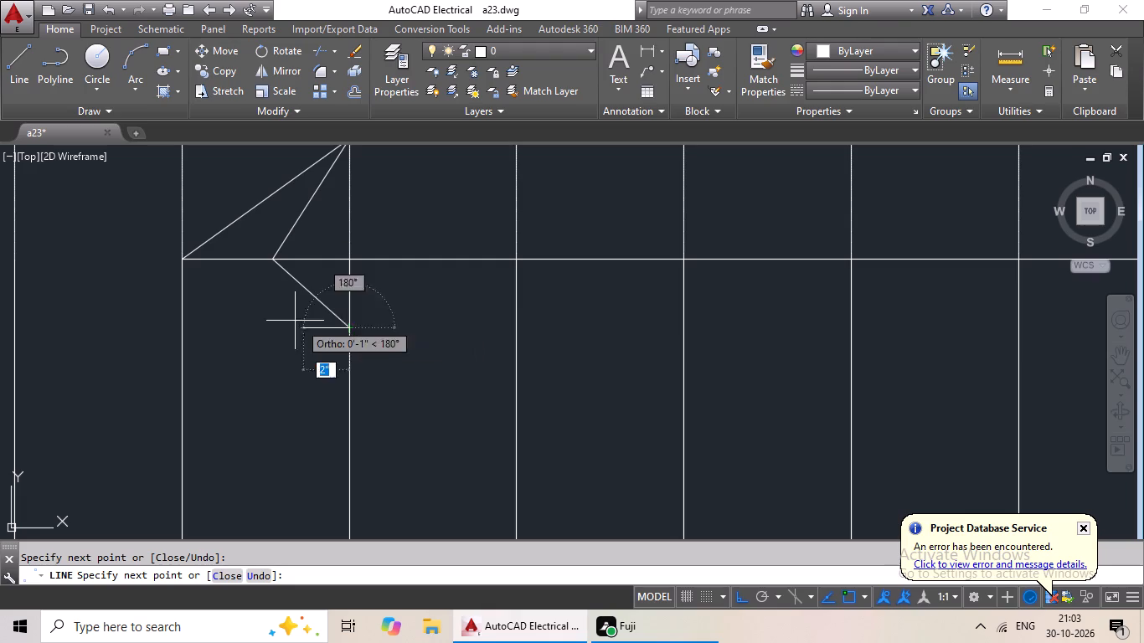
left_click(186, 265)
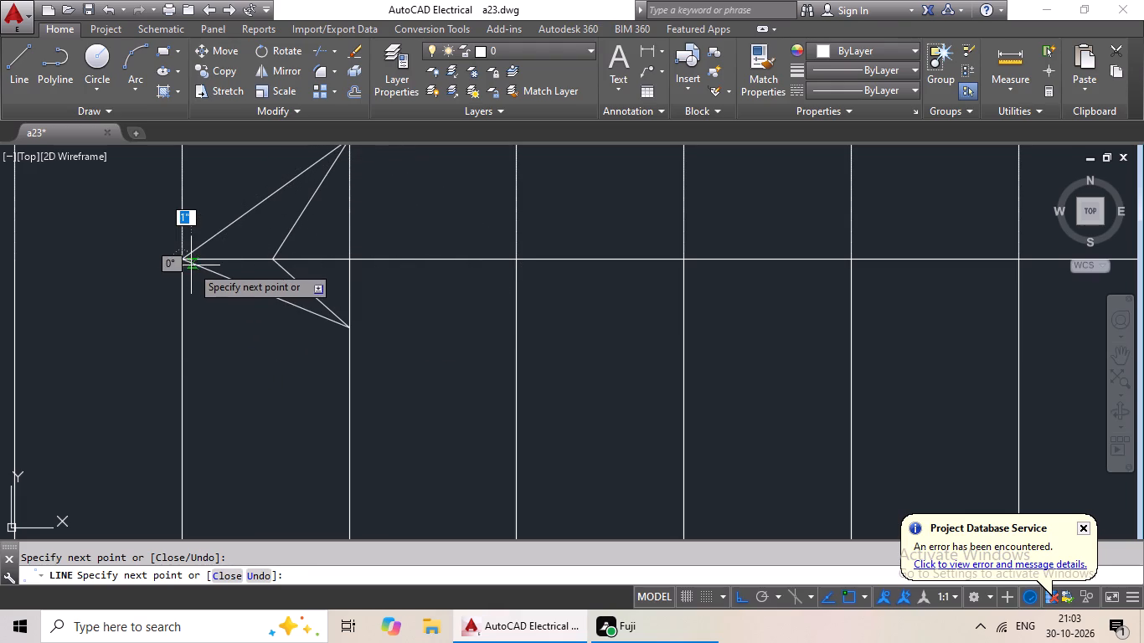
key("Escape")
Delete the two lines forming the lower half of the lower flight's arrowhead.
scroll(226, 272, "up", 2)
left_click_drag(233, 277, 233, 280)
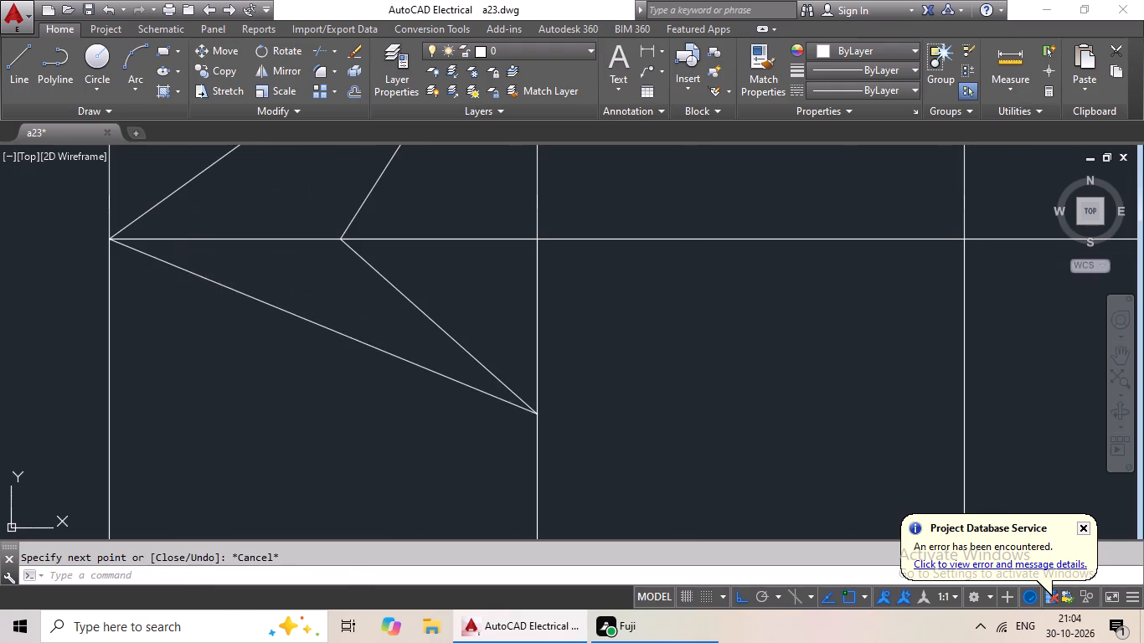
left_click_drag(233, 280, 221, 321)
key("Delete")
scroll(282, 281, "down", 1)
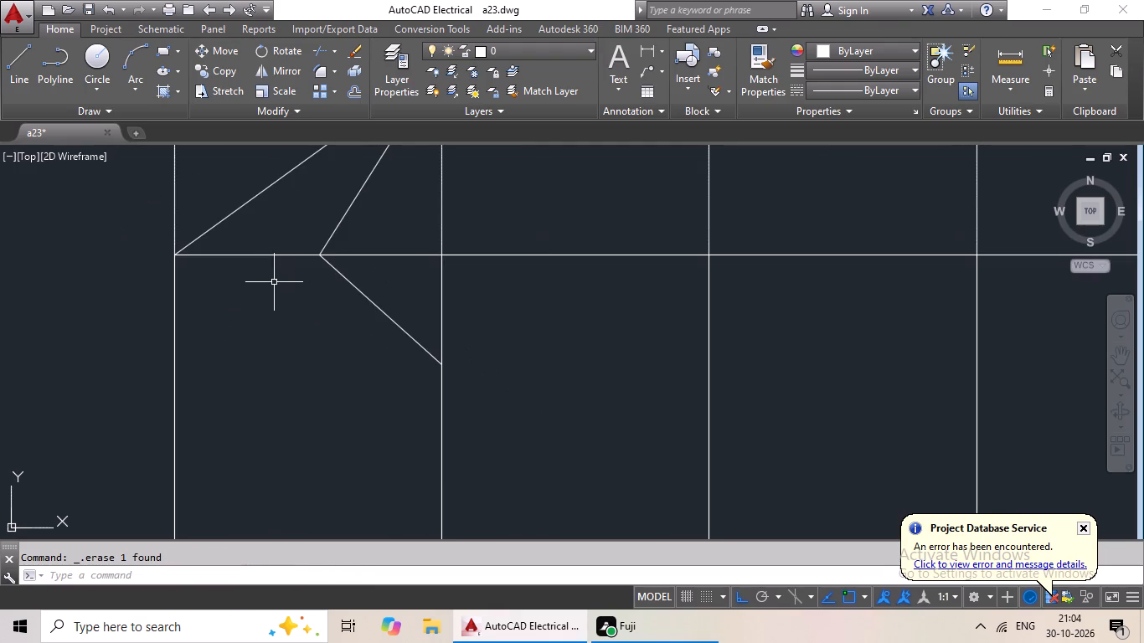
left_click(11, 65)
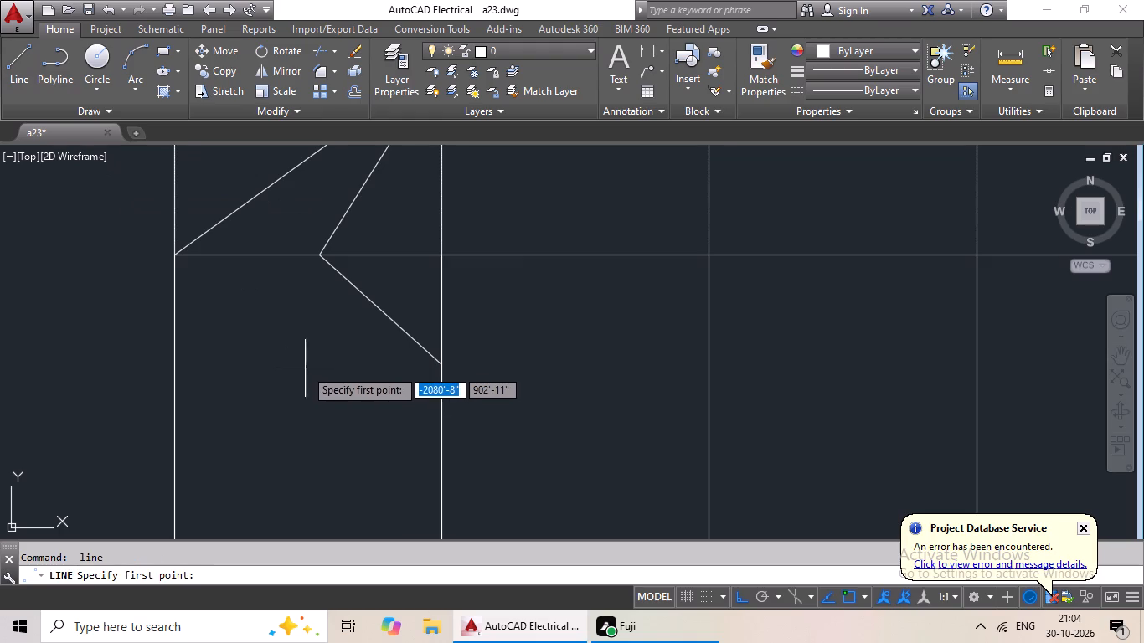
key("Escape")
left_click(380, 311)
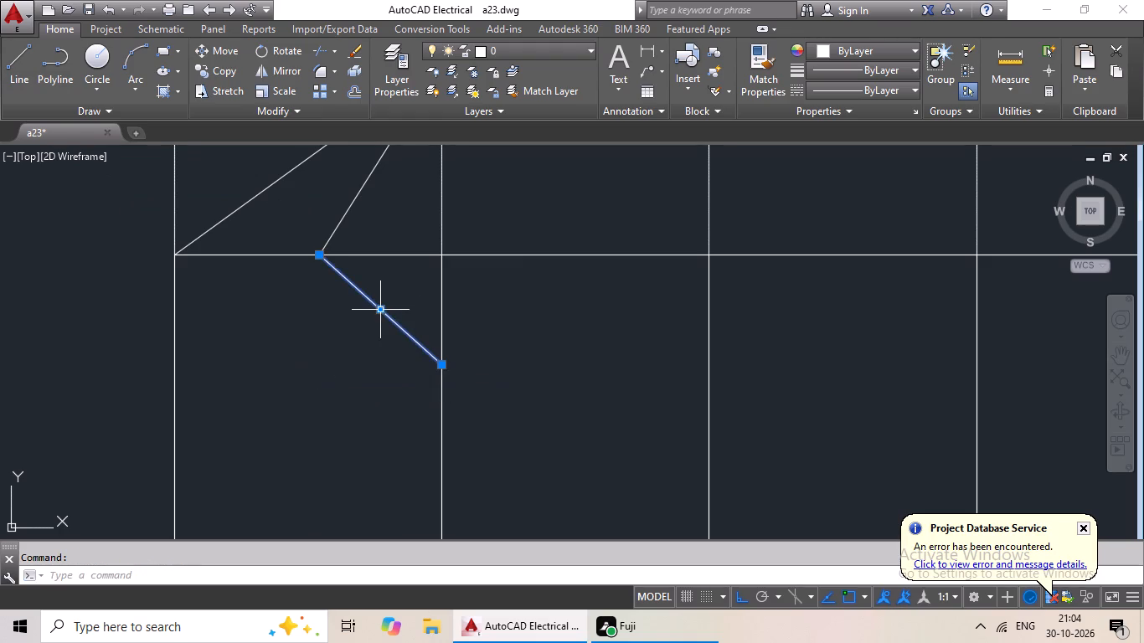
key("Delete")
Draw the arrowhead's lower half from the tip down to the sixth stair line and back to the notch, matching the upper half.
left_click(12, 67)
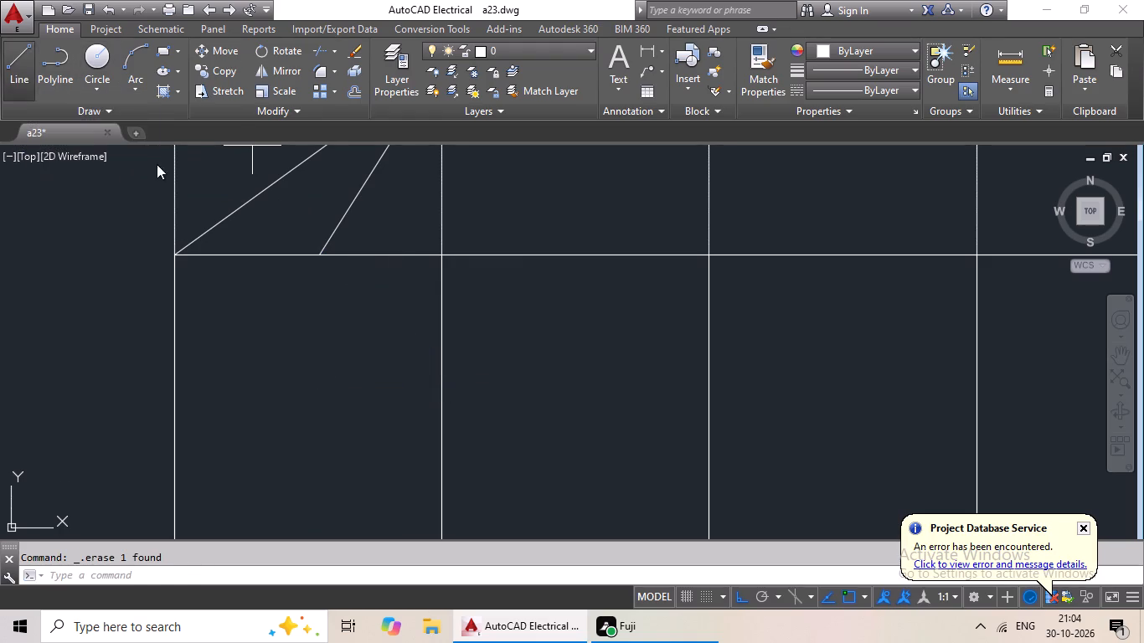
left_click(179, 255)
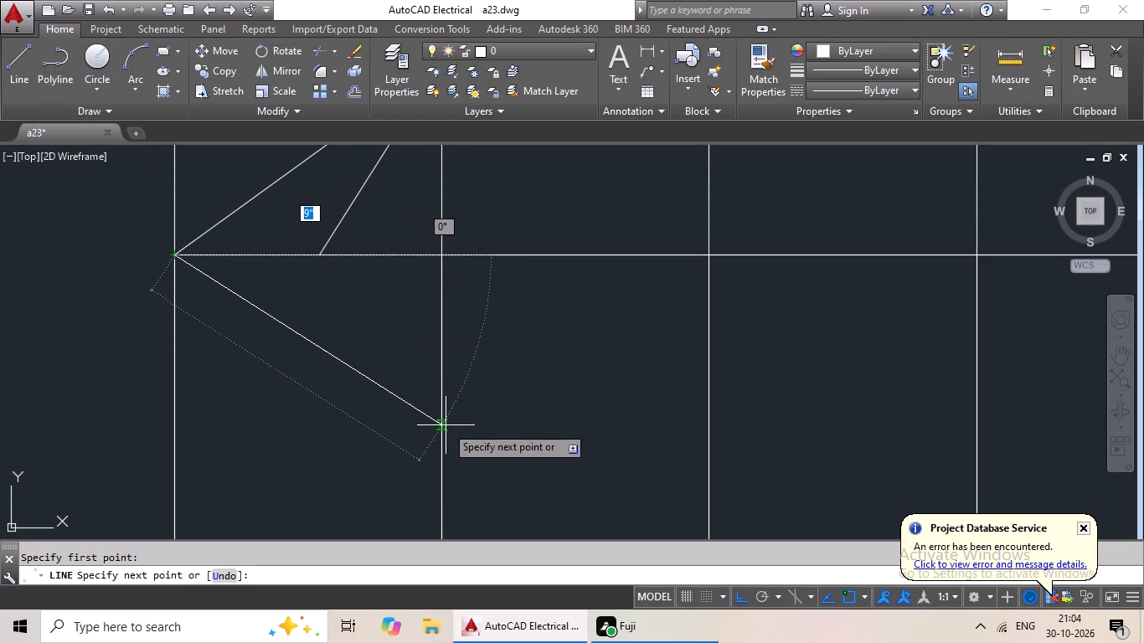
left_click(442, 422)
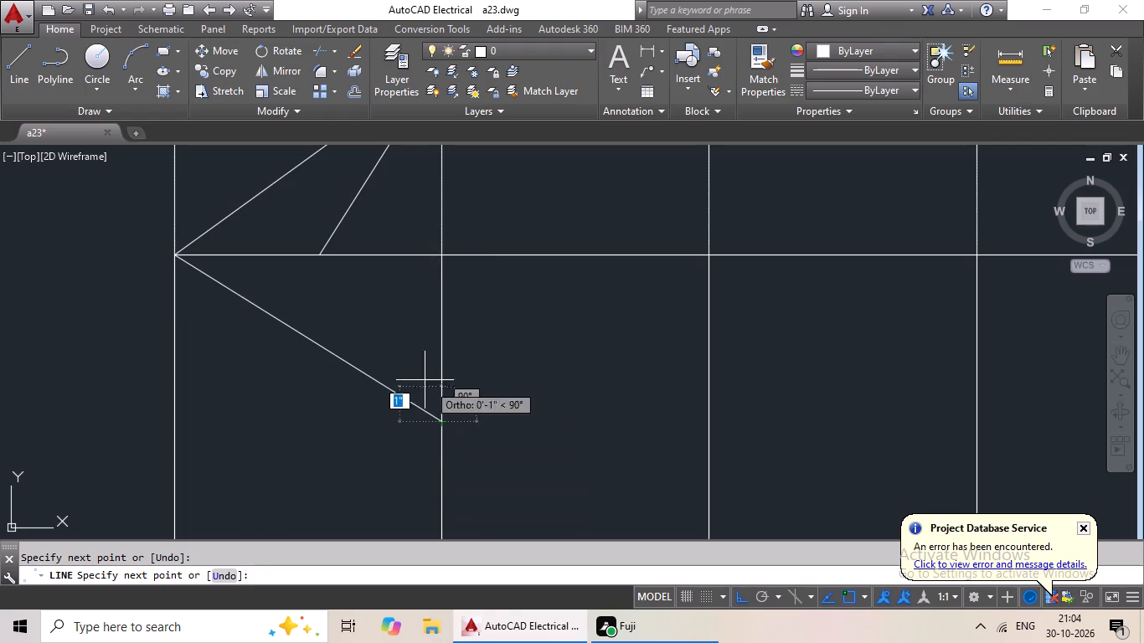
left_click(320, 252)
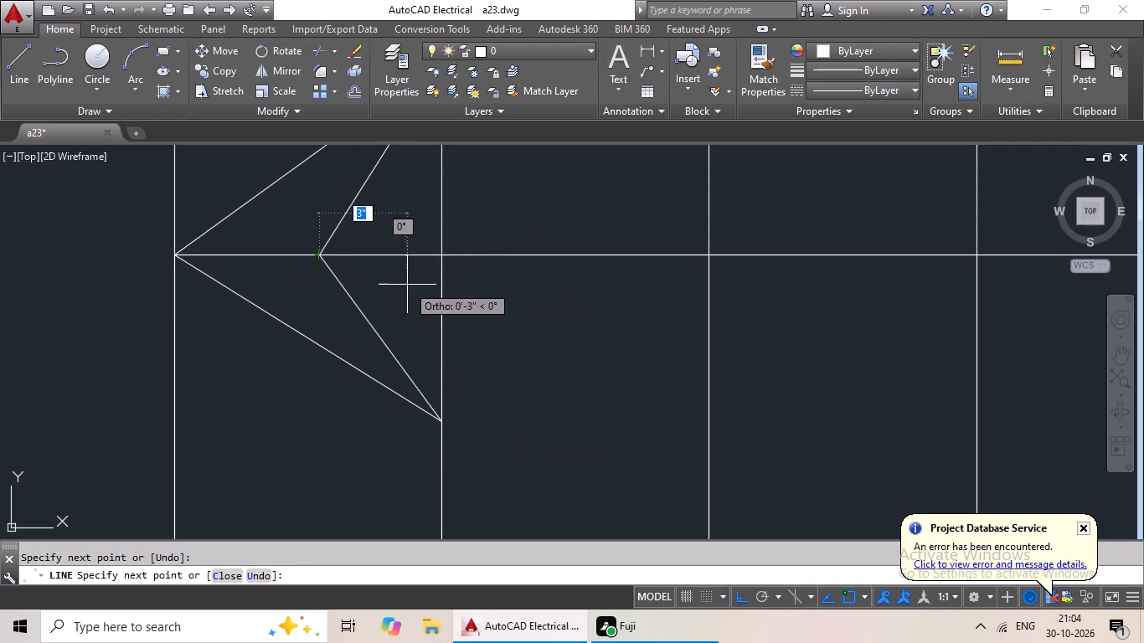
key("Escape")
key("Escape")
Draw a notched arrowhead at the left end of the upper flight's direction line, spanning one 9" tread between the sixth and seventh stair lines.
scroll(497, 262, "down", 4)
middle_click_drag(522, 246, 406, 338)
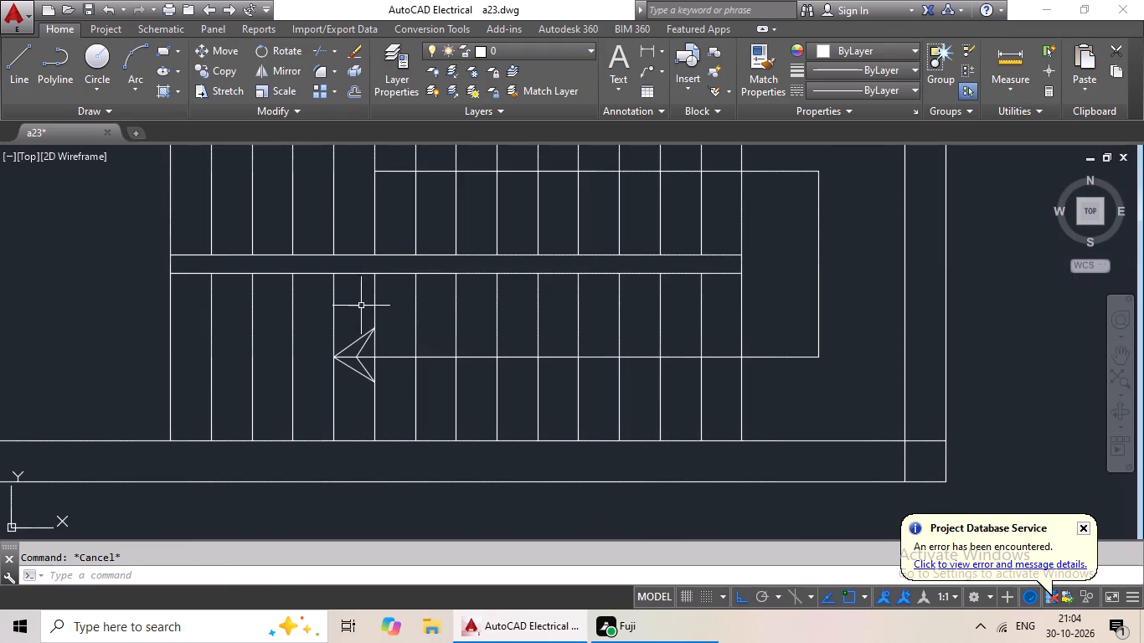
middle_click_drag(351, 226, 327, 374)
left_click(28, 83)
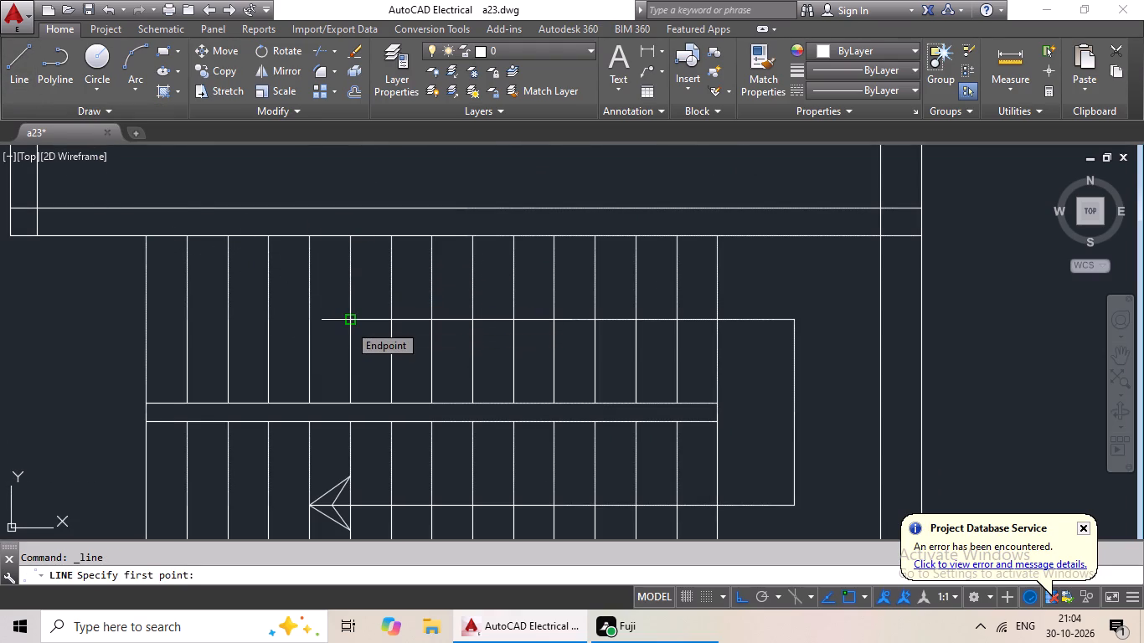
scroll(333, 321, "up", 1)
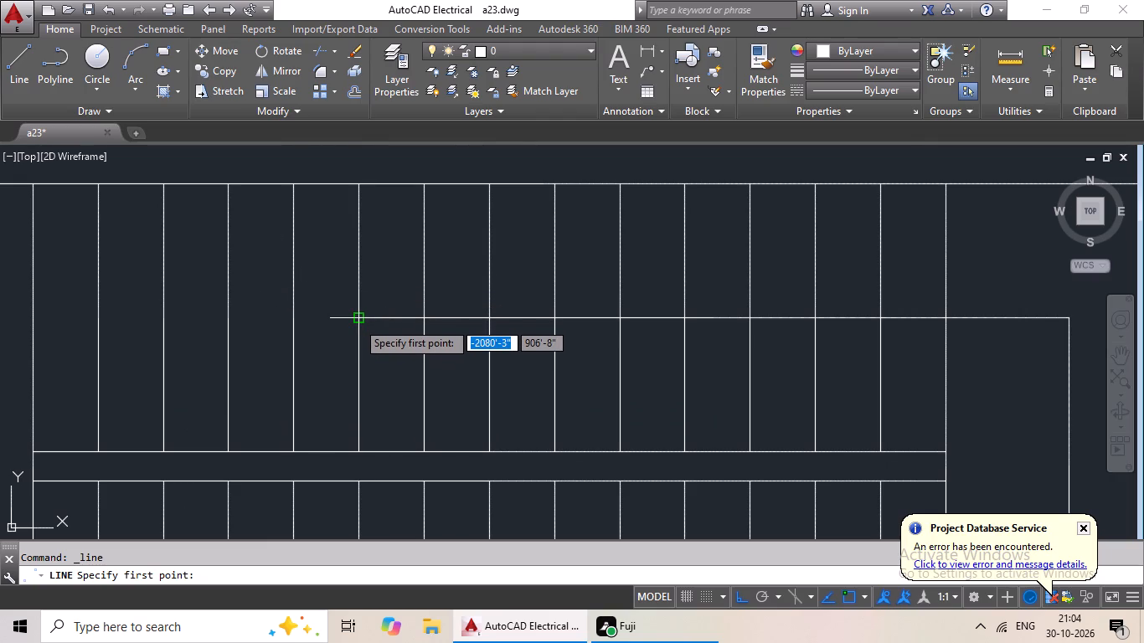
scroll(357, 320, "up", 1)
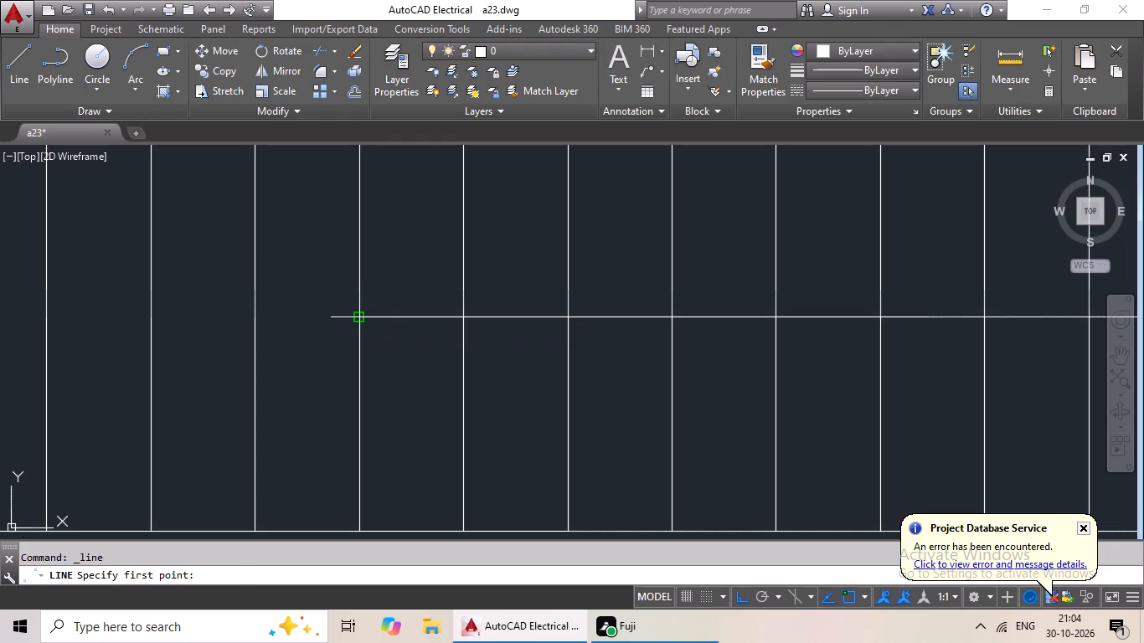
left_click(363, 313)
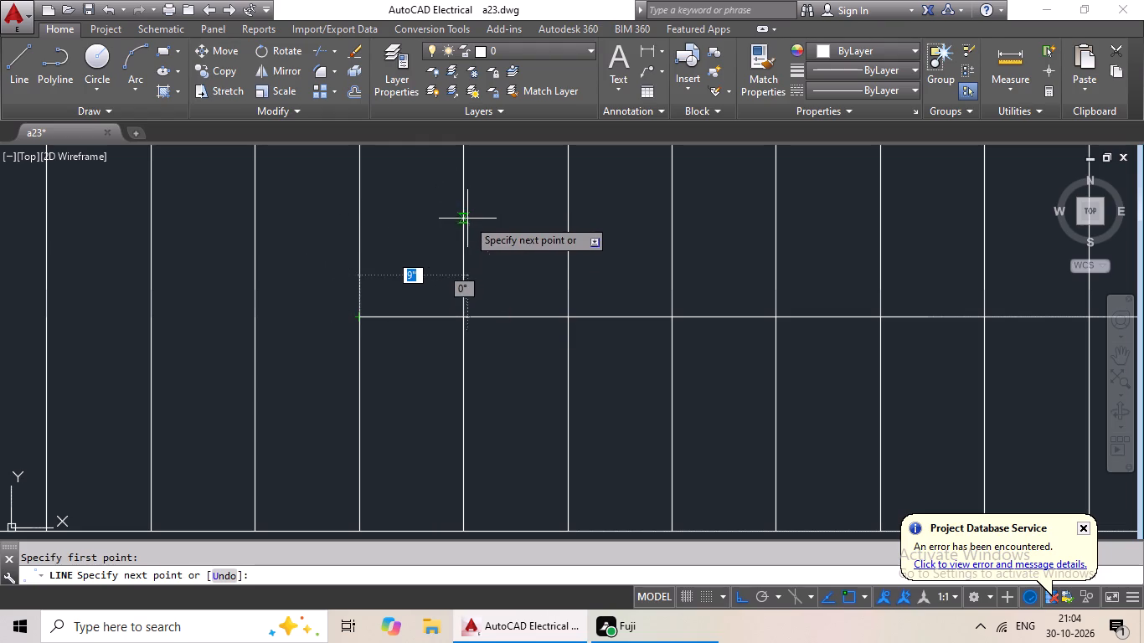
left_click(462, 216)
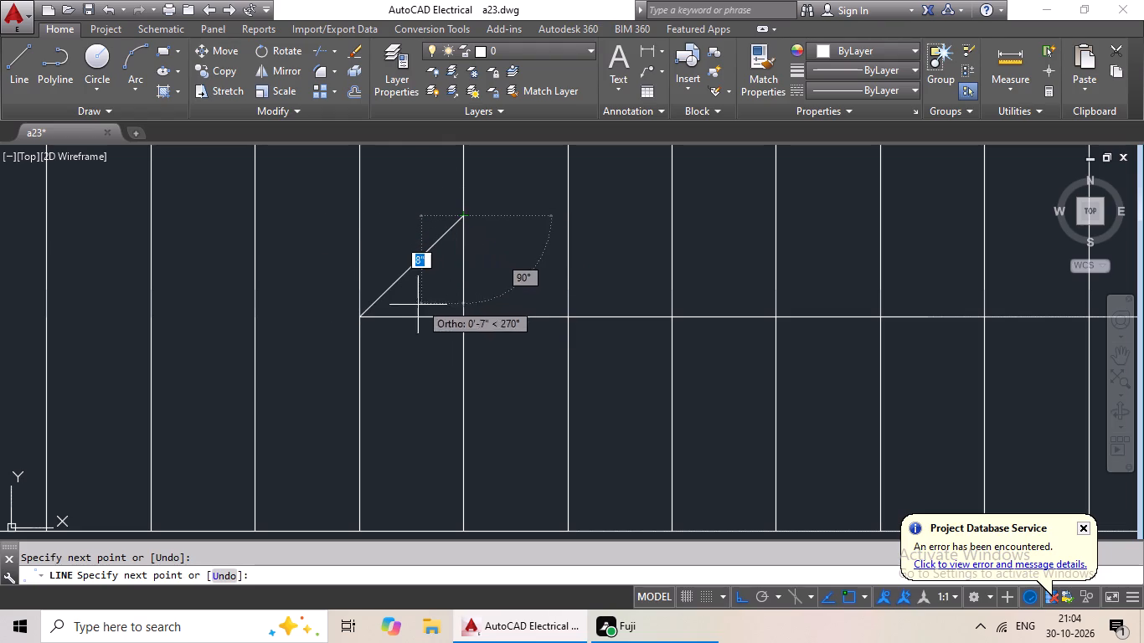
scroll(415, 316, "up", 2)
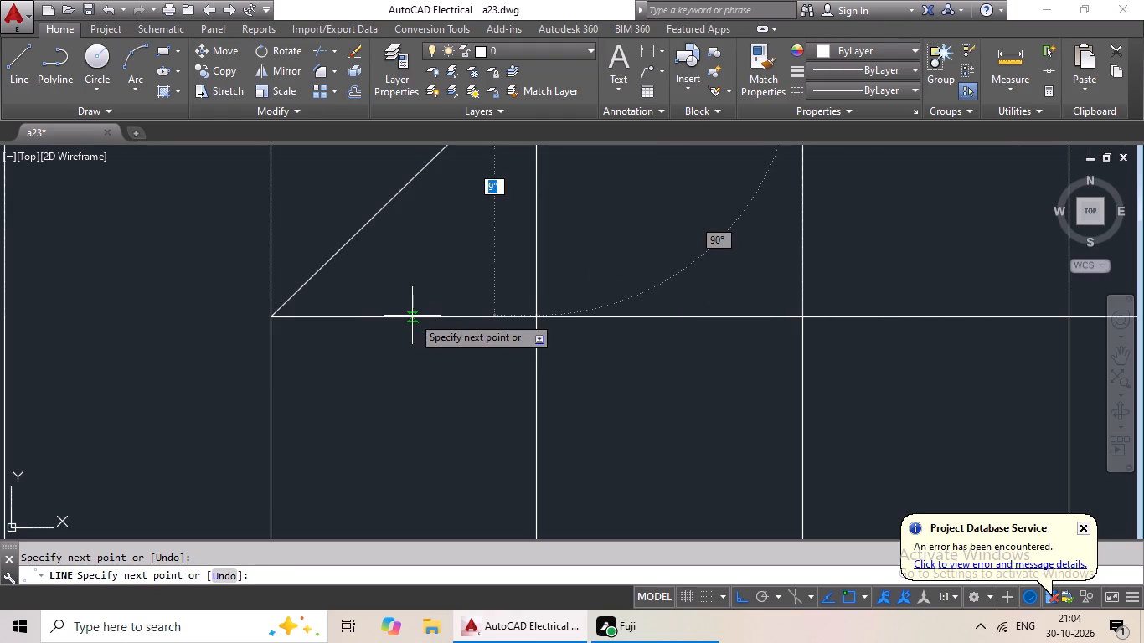
left_click(412, 316)
scroll(503, 395, "down", 1)
middle_click_drag(503, 392, 471, 255)
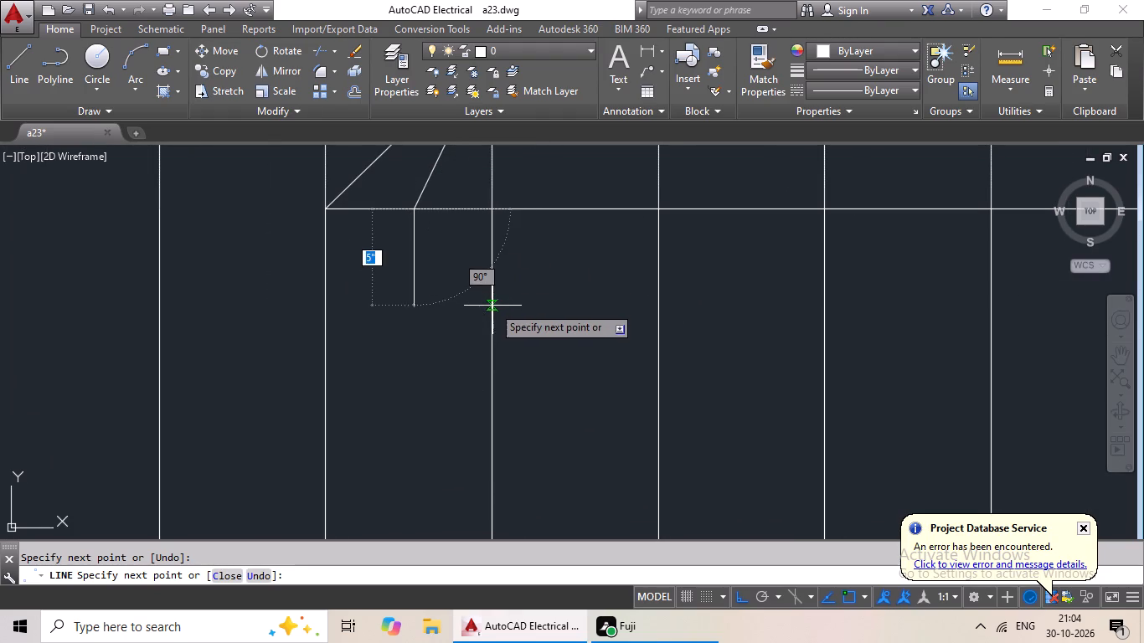
left_click(492, 306)
left_click(322, 213)
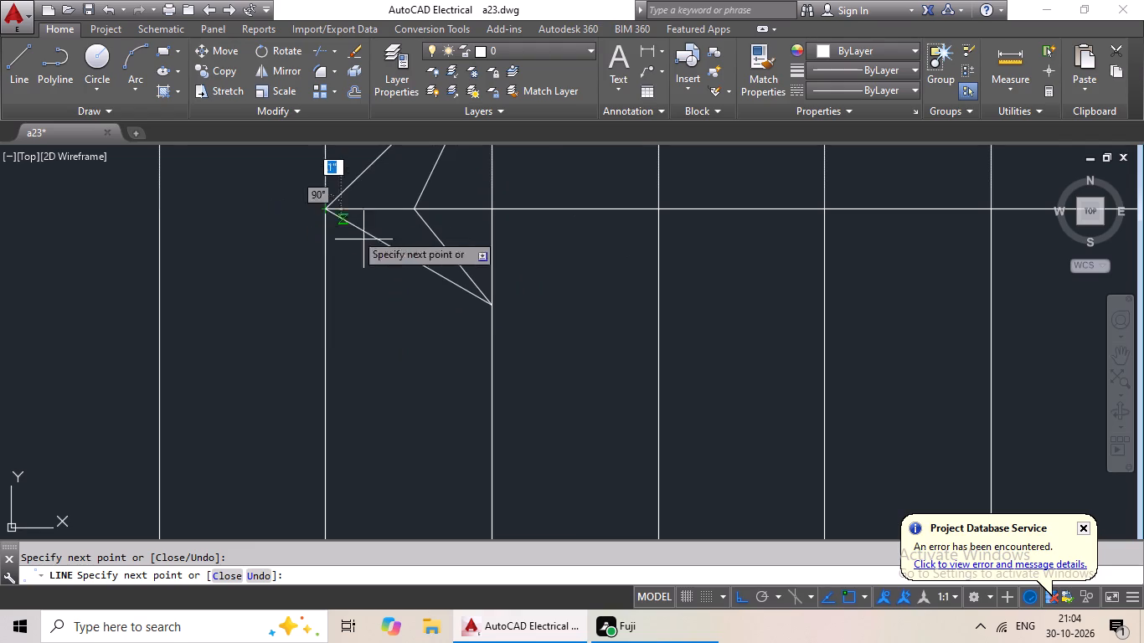
scroll(418, 302, "down", 3)
key("Escape")
Review the whole floor plan, from the staircase in the bottom strip up to the top wall.
scroll(420, 342, "down", 2)
scroll(523, 332, "down", 1)
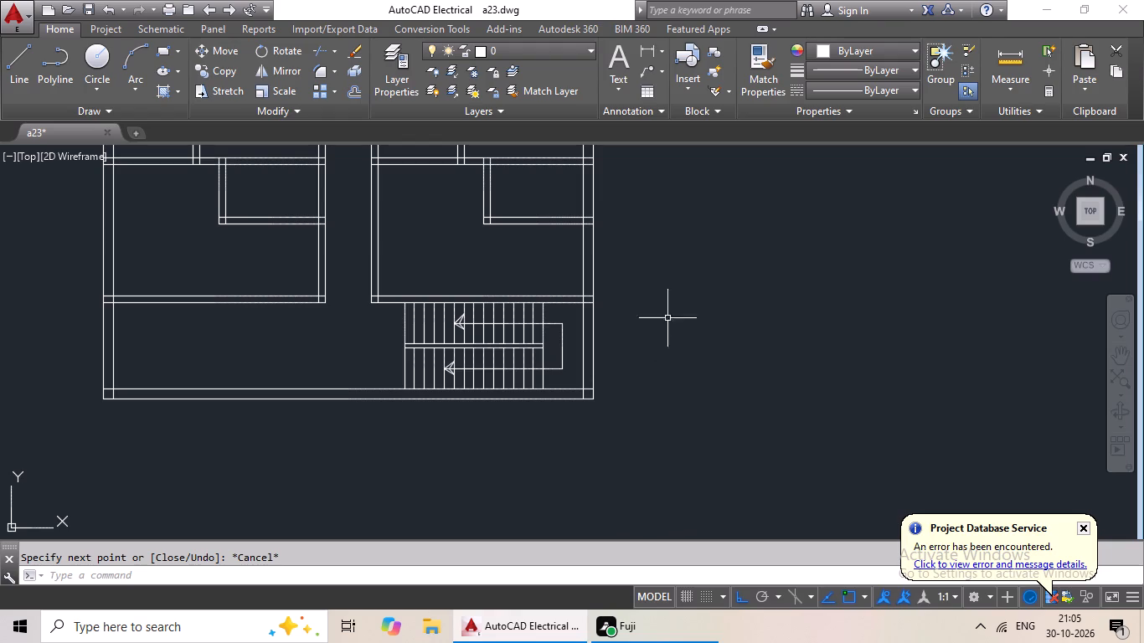
middle_click_drag(676, 292, 729, 306)
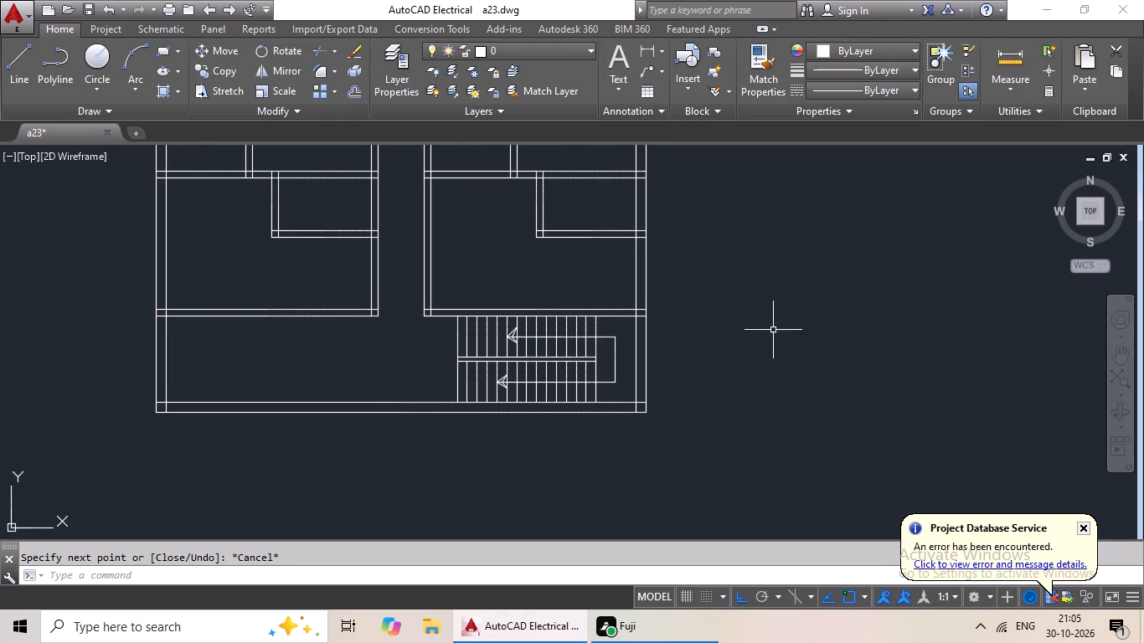
scroll(771, 325, "down", 1)
middle_click_drag(777, 321, 714, 352)
scroll(719, 330, "down", 1)
middle_click_drag(726, 316, 547, 422)
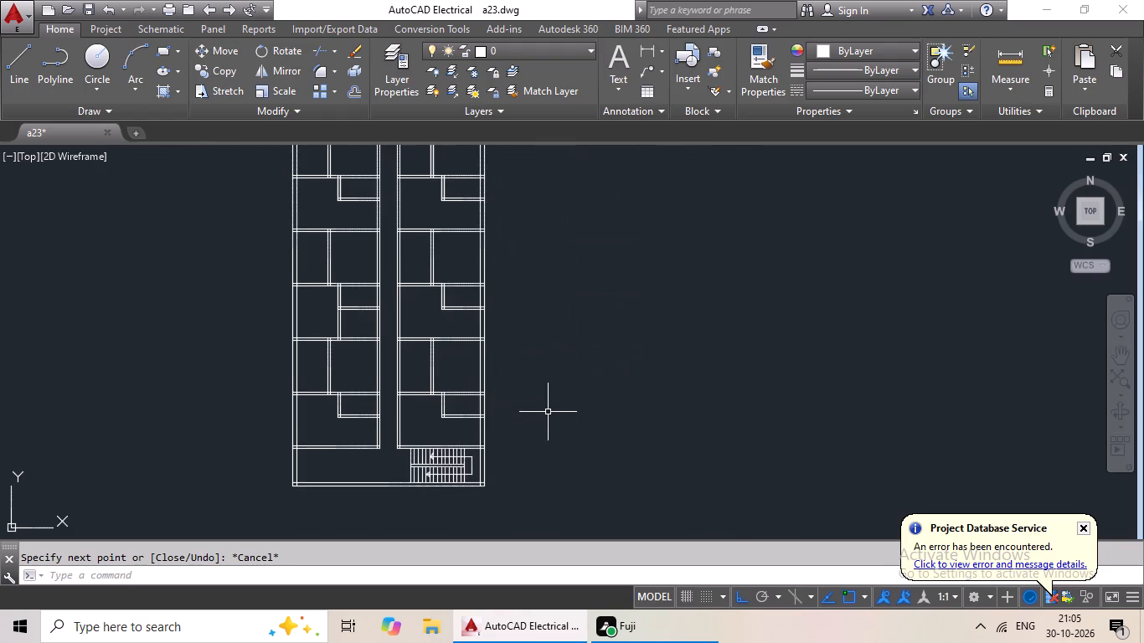
scroll(552, 410, "down", 2)
middle_click_drag(554, 400, 455, 435)
key("Escape")
key("Escape")
key("Escape")
key("Escape")
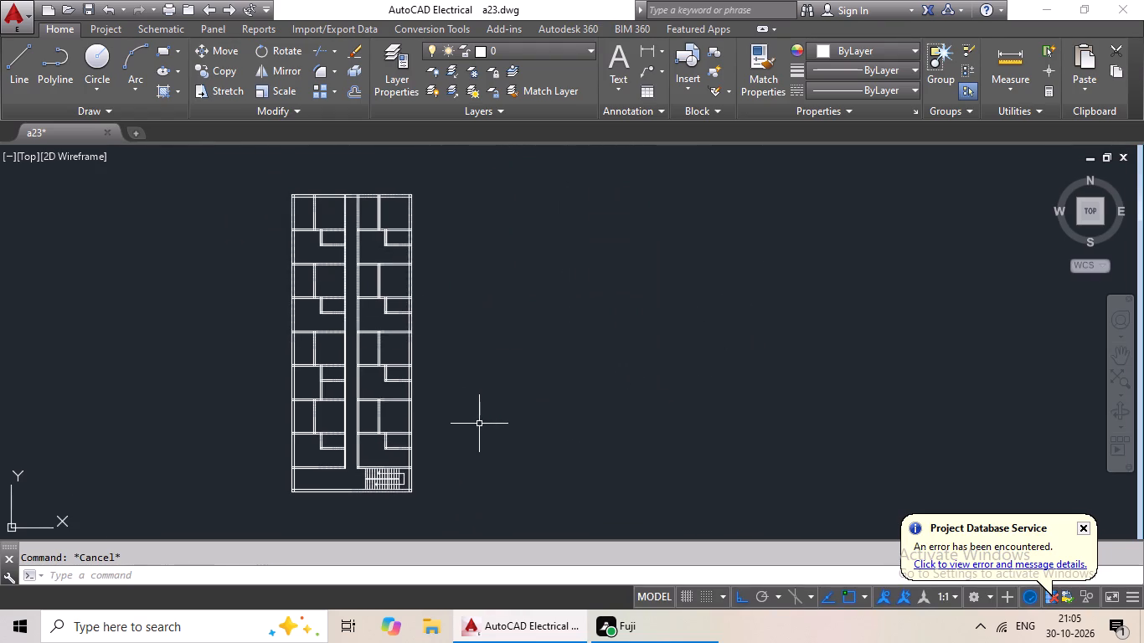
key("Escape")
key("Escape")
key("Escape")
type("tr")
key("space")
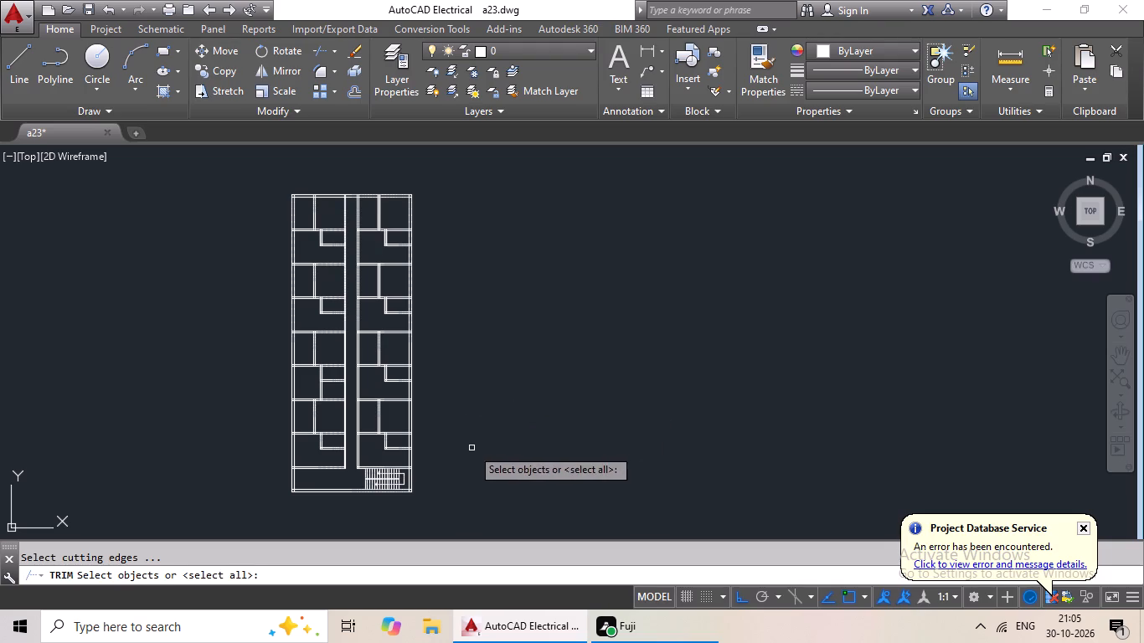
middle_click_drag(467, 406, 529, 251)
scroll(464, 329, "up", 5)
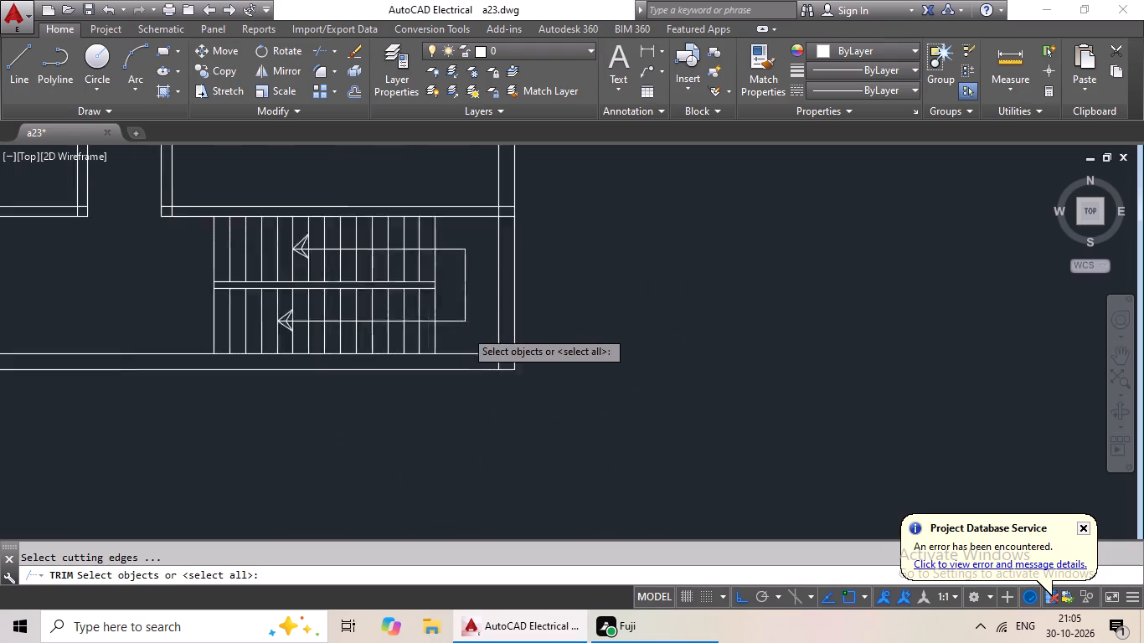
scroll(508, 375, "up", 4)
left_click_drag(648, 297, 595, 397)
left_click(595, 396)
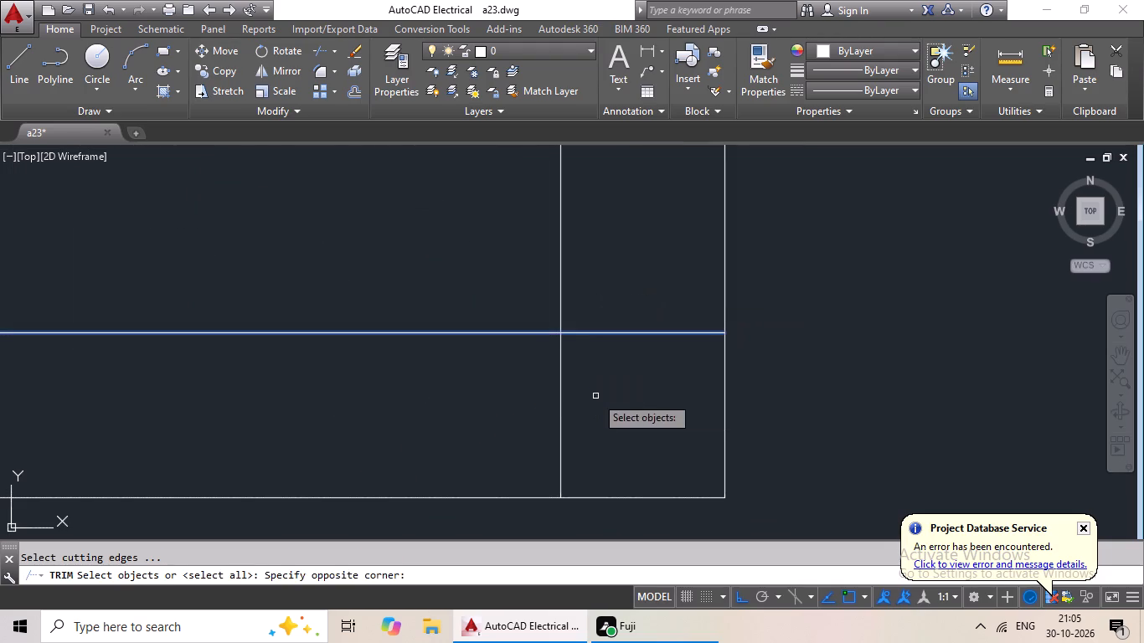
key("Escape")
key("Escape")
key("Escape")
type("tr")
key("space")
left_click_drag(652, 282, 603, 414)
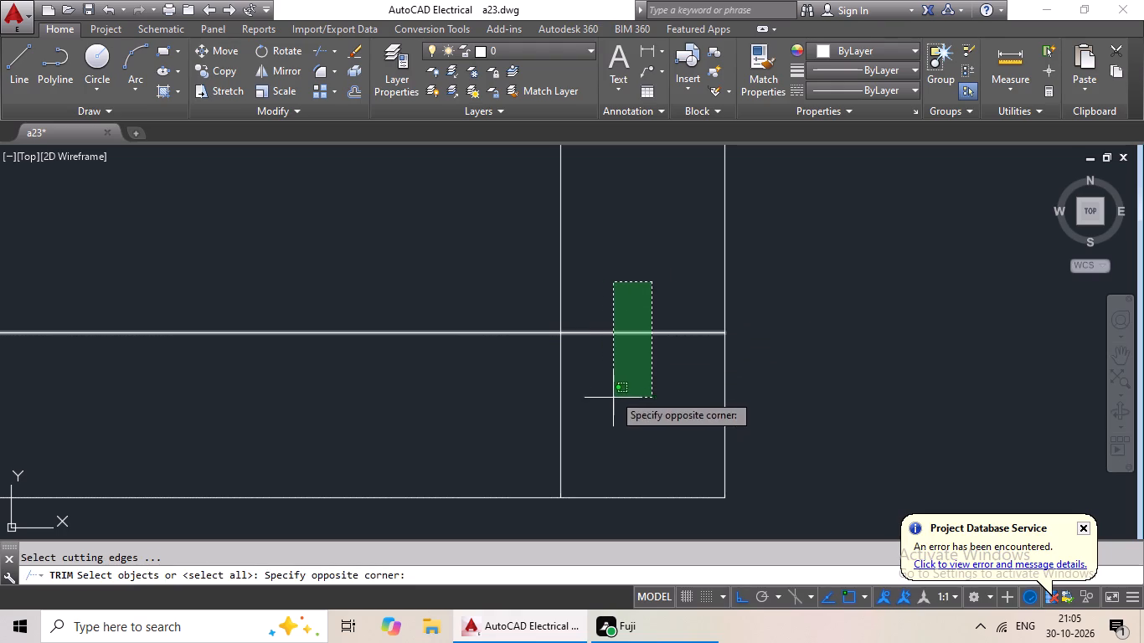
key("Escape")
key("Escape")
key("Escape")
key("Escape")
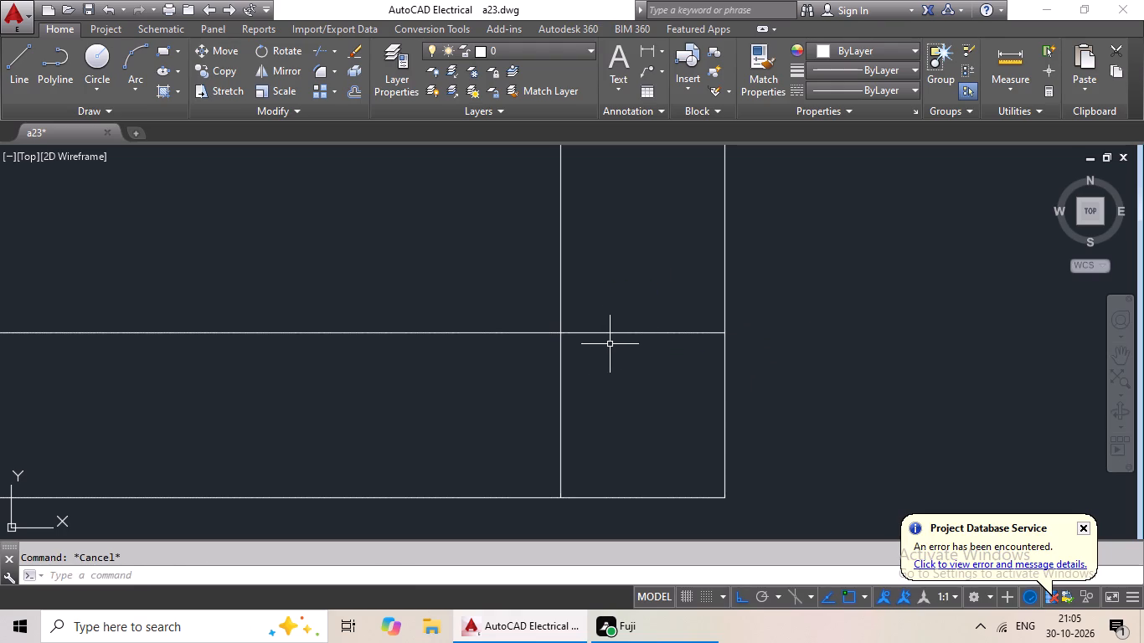
Trim the overlapping inner wall lines at the plan's bottom-right outer corner, using all objects as cutting edges.
key("t")
key("r")
key("space")
key("space")
left_click_drag(652, 270, 636, 344)
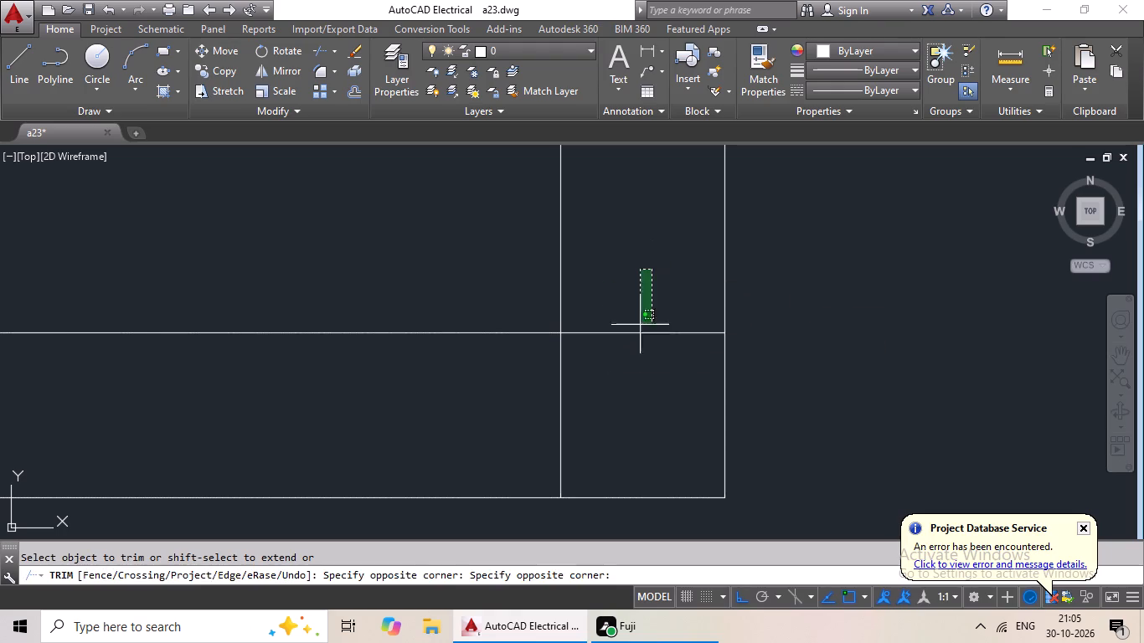
left_click_drag(636, 344, 625, 400)
left_click(625, 398)
left_click_drag(648, 366, 507, 434)
left_click_drag(506, 435, 516, 431)
Trim the overlapping inner wall lines at the plan's bottom-left outer corner.
scroll(590, 407, "down", 3)
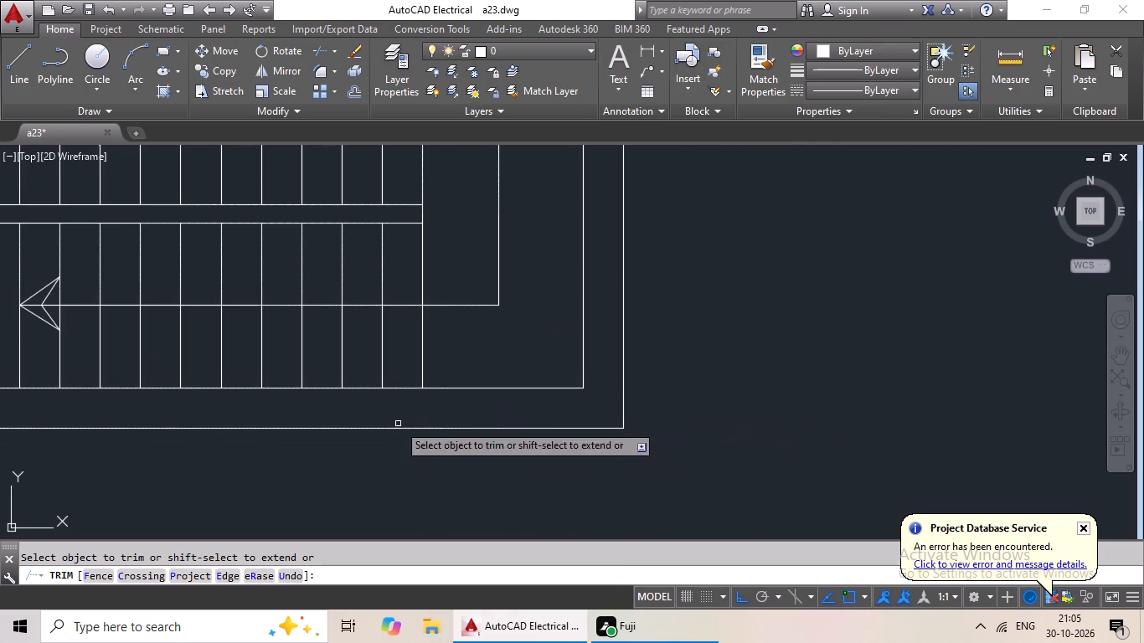
middle_click_drag(398, 424, 939, 375)
middle_click_drag(361, 386, 889, 367)
scroll(332, 374, "down", 3)
middle_click_drag(238, 377, 574, 372)
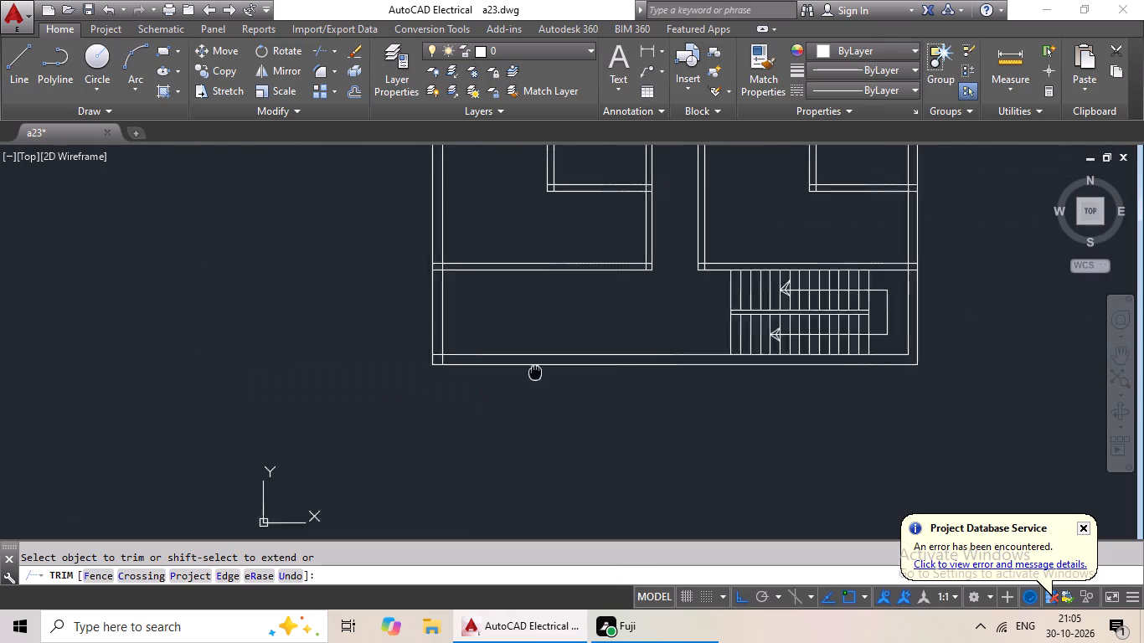
middle_click_drag(574, 372, 641, 372)
scroll(599, 368, "up", 7)
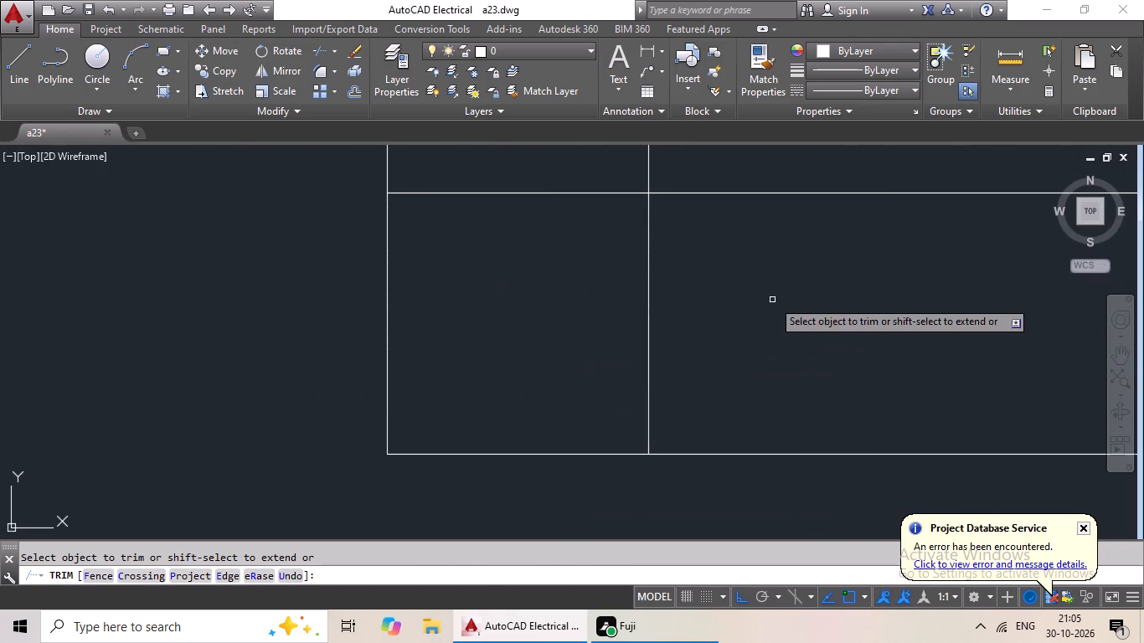
left_click_drag(766, 300, 585, 365)
left_click(570, 303)
left_click_drag(580, 177, 563, 277)
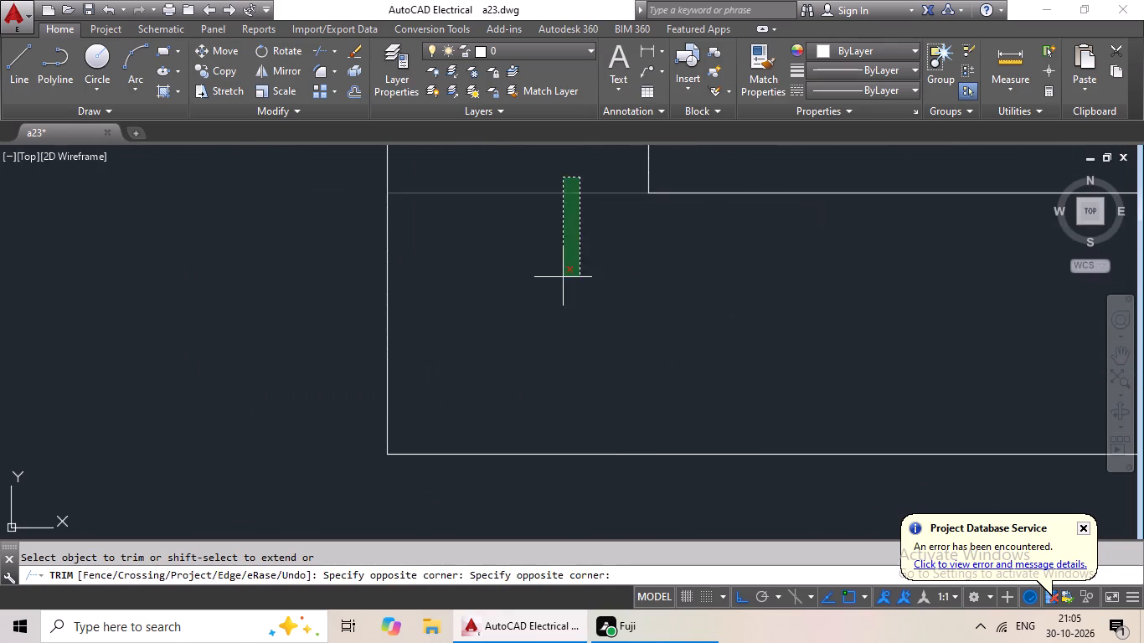
left_click(563, 277)
Trim the crossing lines where the partition above the staircase meets the right outer wall, opening the T-junction.
scroll(662, 289, "down", 4)
middle_click_drag(673, 304, 428, 482)
scroll(575, 344, "down", 2)
middle_click_drag(606, 341, 463, 428)
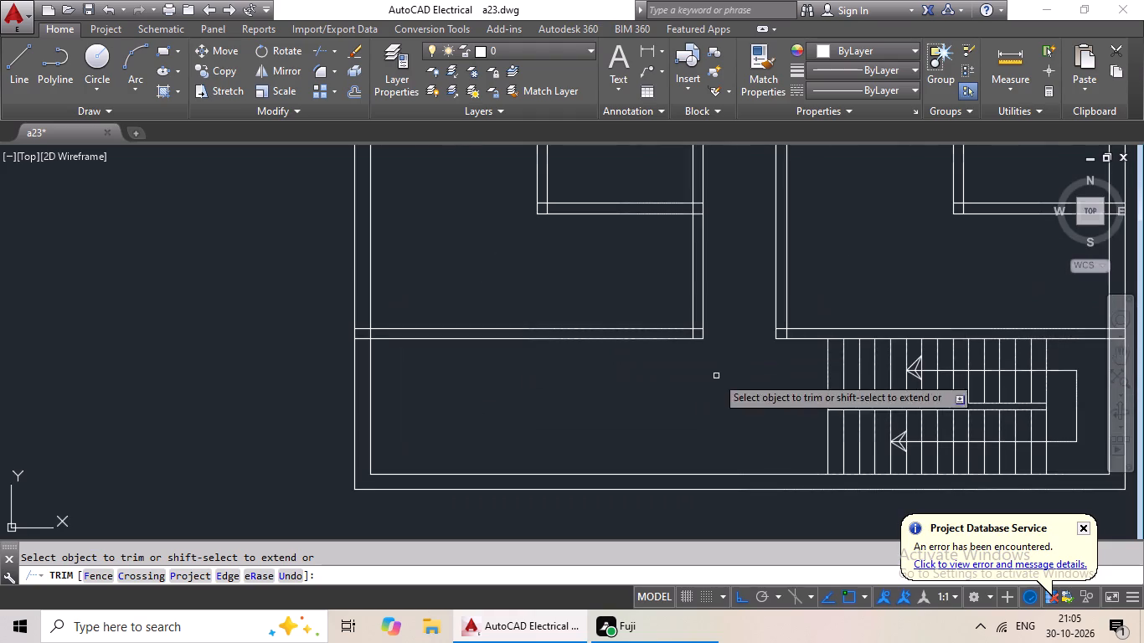
middle_click_drag(716, 376, 299, 381)
scroll(703, 334, "up", 4)
left_click_drag(680, 278, 662, 446)
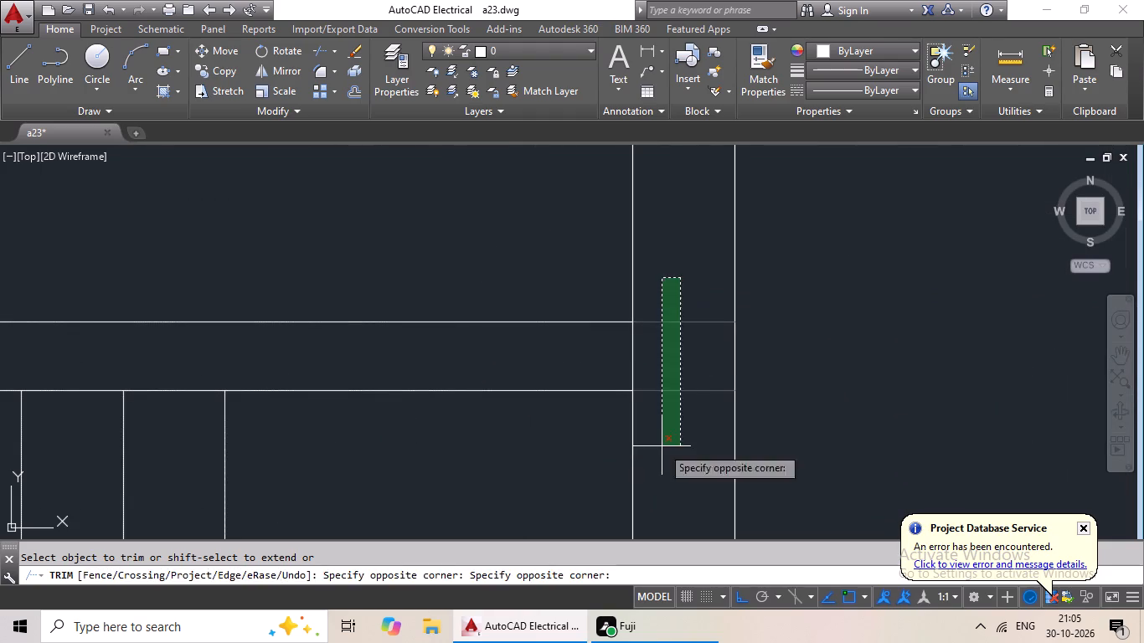
left_click(662, 446)
left_click_drag(670, 354, 497, 373)
left_click(507, 374)
Trim the overlapping lines at the right block's lower-left corner, where the corridor wall meets the partition above the staircase.
scroll(542, 361, "down", 1)
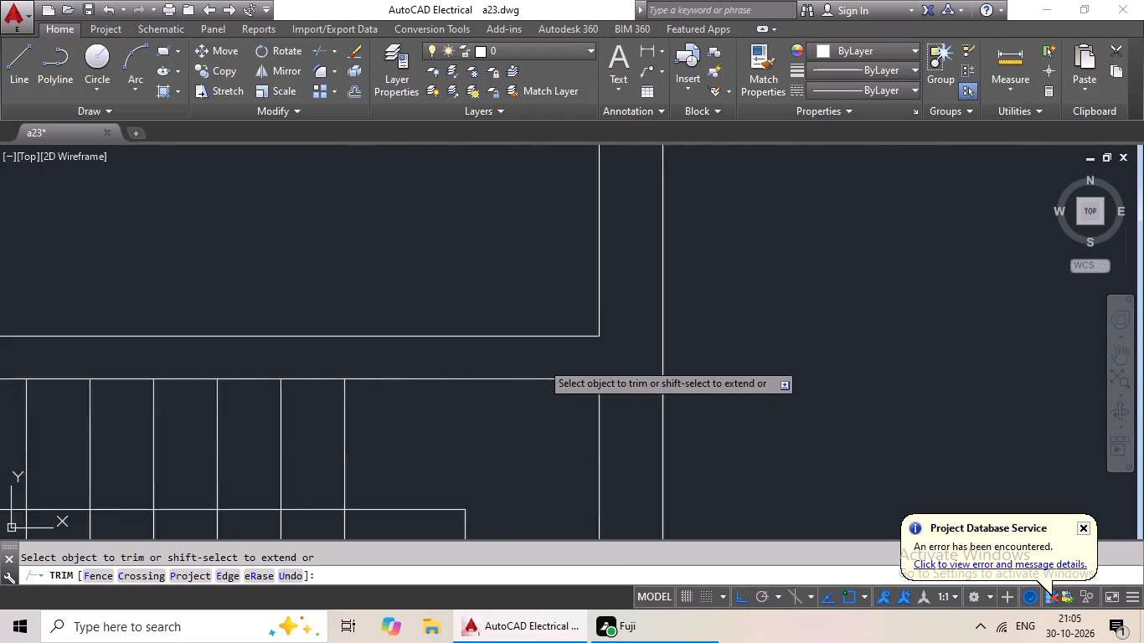
scroll(544, 361, "down", 1)
middle_click_drag(347, 362, 712, 360)
scroll(114, 351, "up", 4)
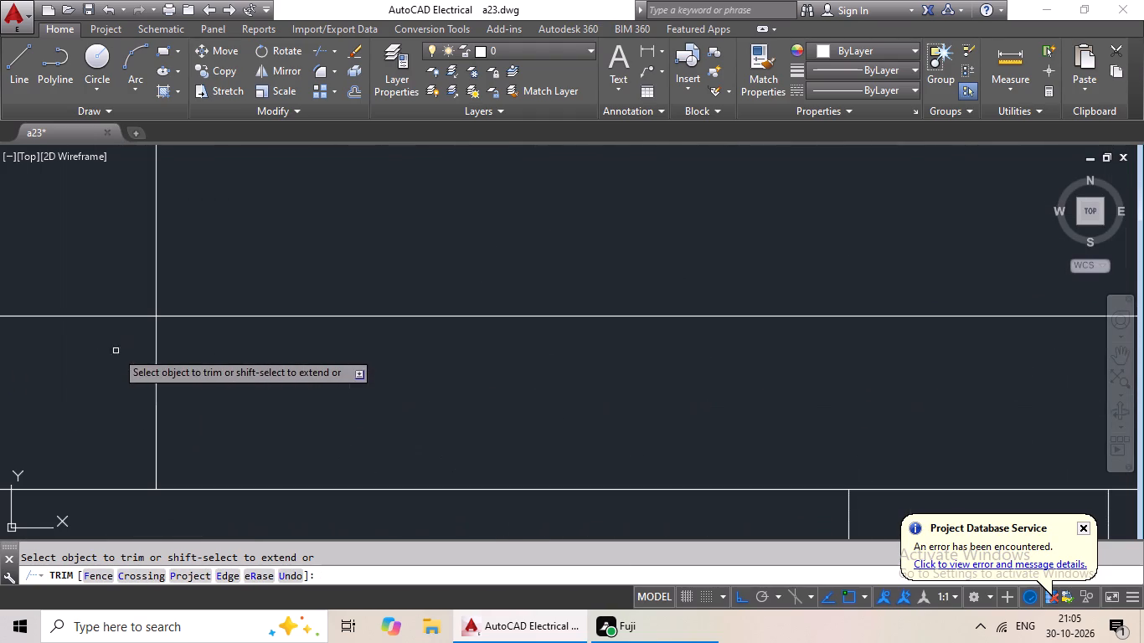
left_click_drag(267, 347, 67, 394)
left_click(67, 394)
left_click_drag(94, 269, 70, 440)
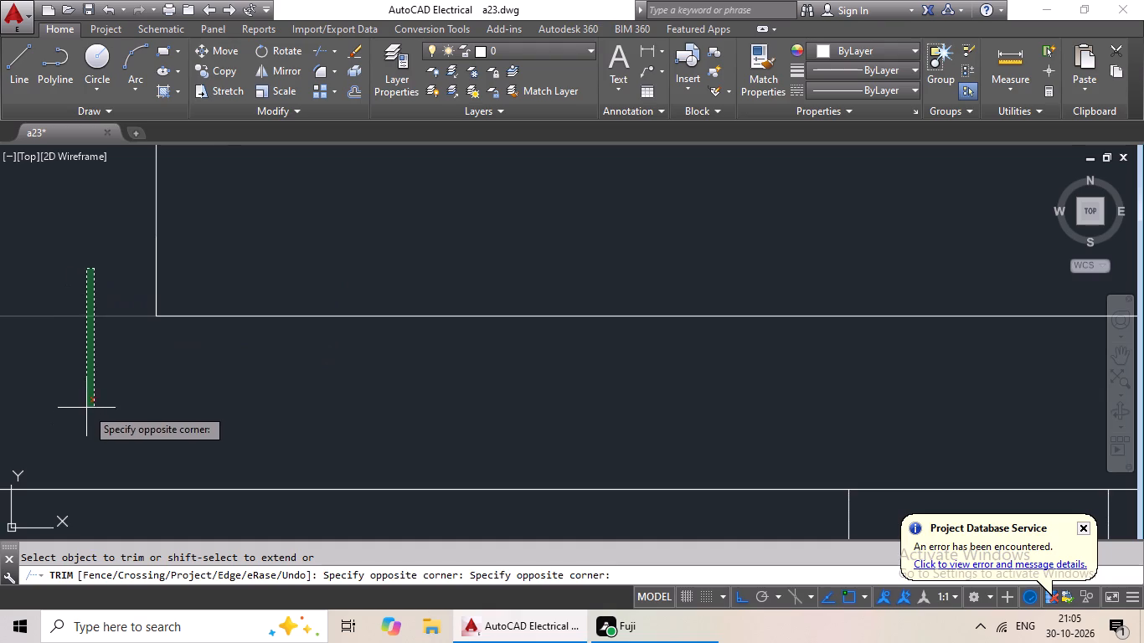
left_click(86, 408)
Trim the overlapping lines at the left block's lower-right corner, where its bottom partition meets the corridor wall.
scroll(152, 404, "down", 6)
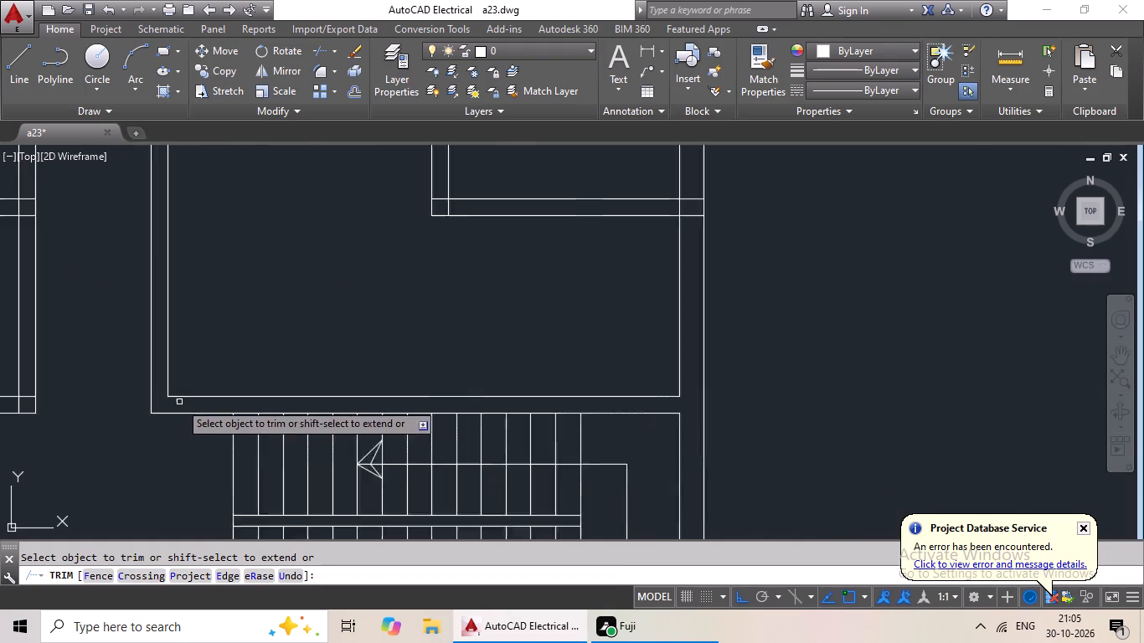
middle_click_drag(193, 399, 341, 308)
scroll(233, 316, "up", 8)
middle_click_drag(240, 273, 641, 332)
scroll(646, 332, "down", 2)
left_click_drag(626, 247, 567, 362)
left_click(567, 362)
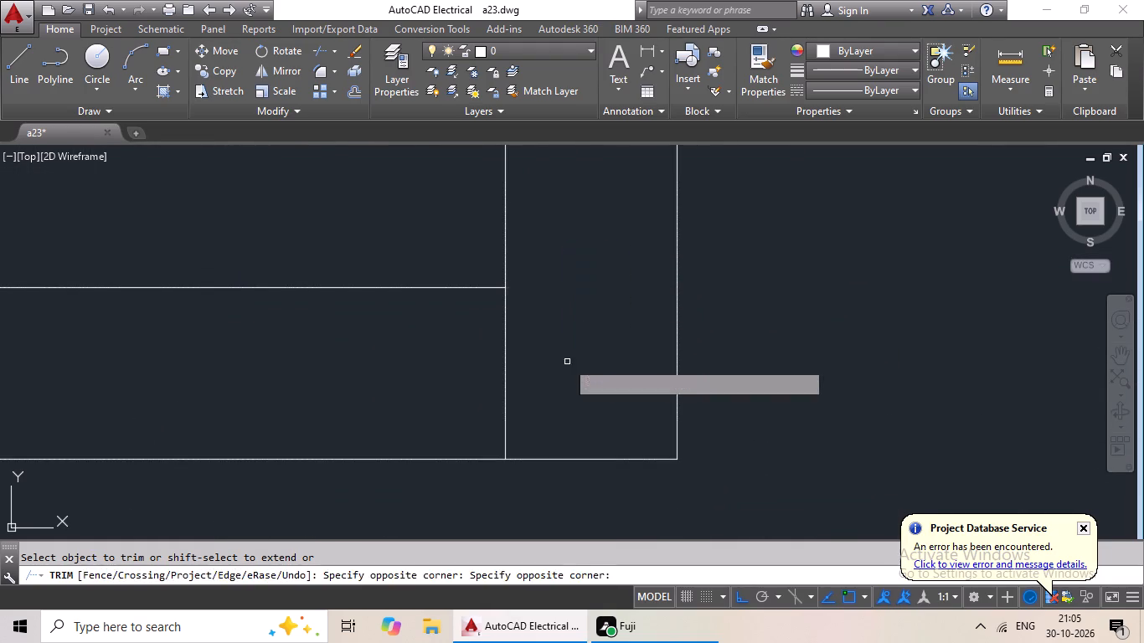
left_click_drag(594, 337, 386, 424)
left_click(386, 424)
Trim the crossing lines where the left block's bottom partition meets the left outer wall.
scroll(518, 389, "down", 5)
scroll(419, 427, "down", 2)
middle_click_drag(389, 448, 394, 446)
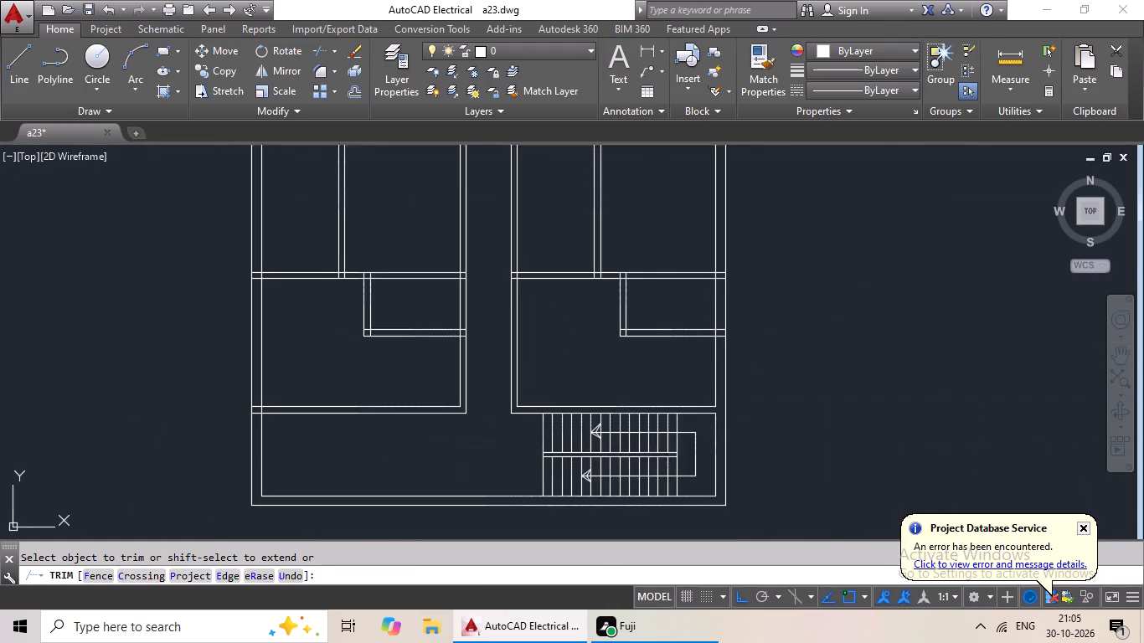
middle_click_drag(394, 446, 610, 436)
scroll(472, 399, "up", 6)
left_click_drag(609, 392, 518, 429)
left_click(518, 429)
left_click_drag(492, 342, 452, 490)
left_click(452, 485)
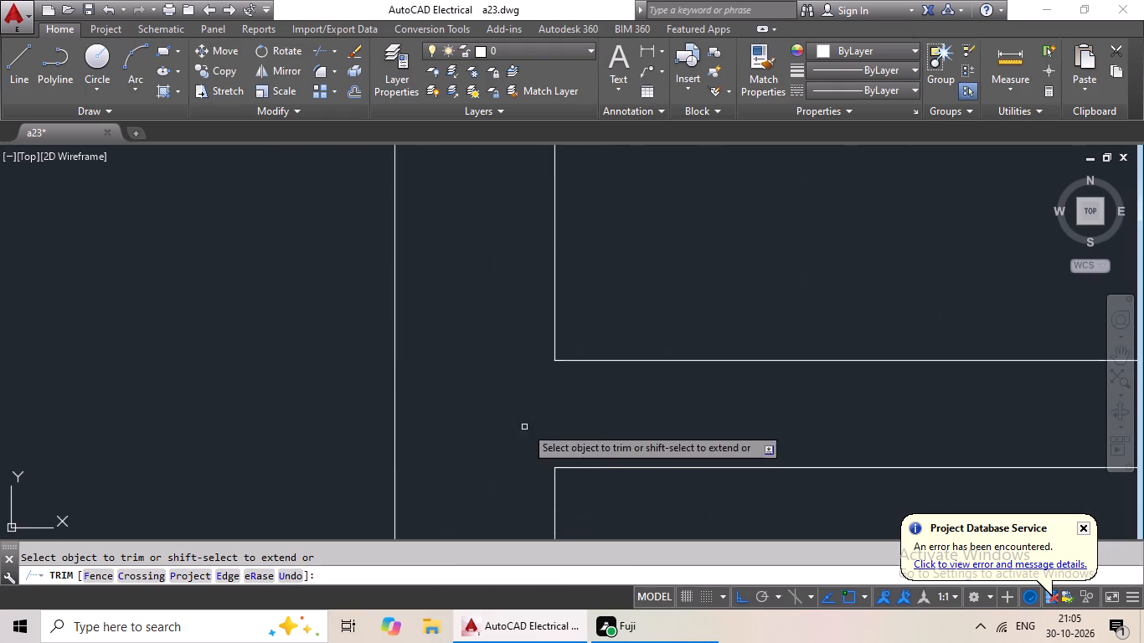
Trim the crossing lines where the bottom wall of the right block's lowest small room meets the right outer wall.
scroll(526, 425, "down", 4)
middle_click_drag(546, 429, 367, 471)
scroll(576, 414, "down", 1)
middle_click_drag(540, 419, 556, 419)
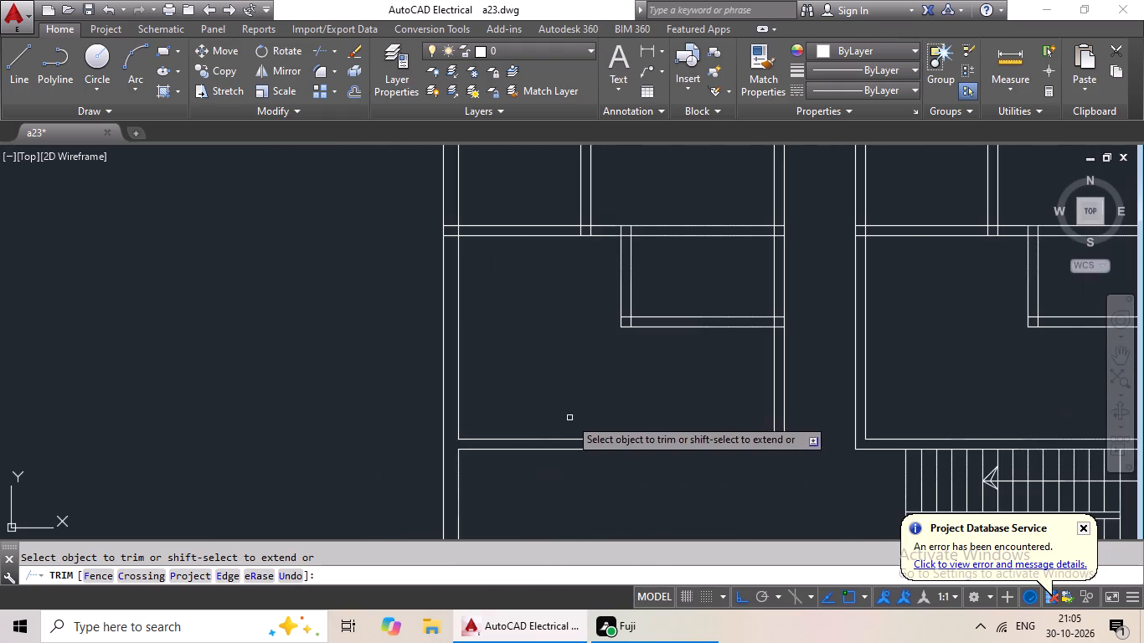
middle_click_drag(556, 419, 214, 433)
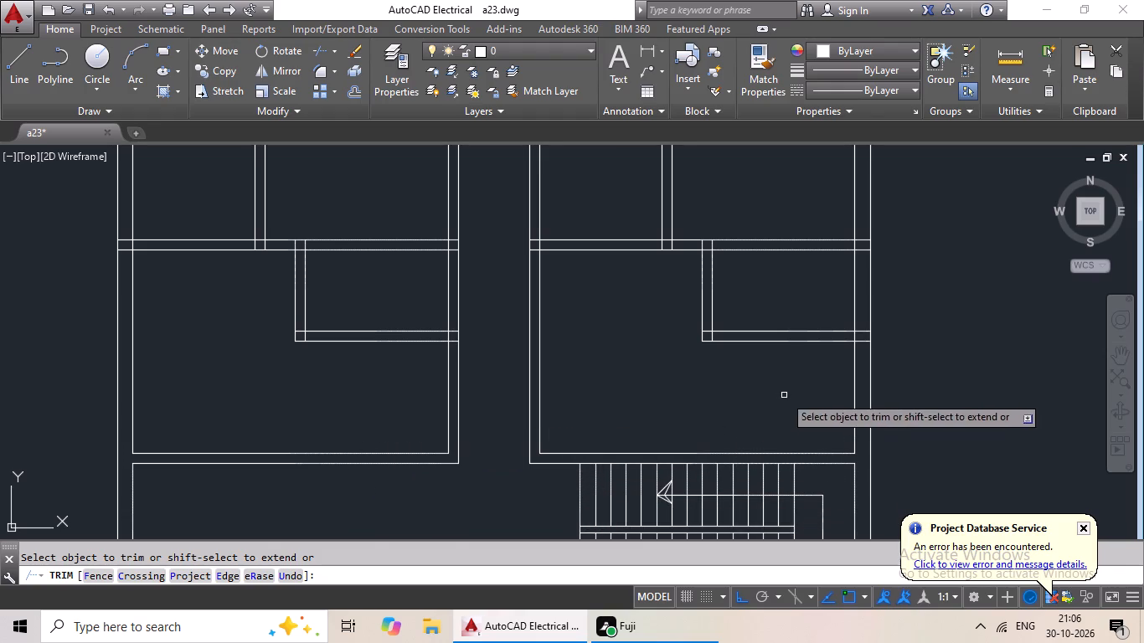
middle_click_drag(775, 391, 462, 454)
scroll(545, 406, "up", 3)
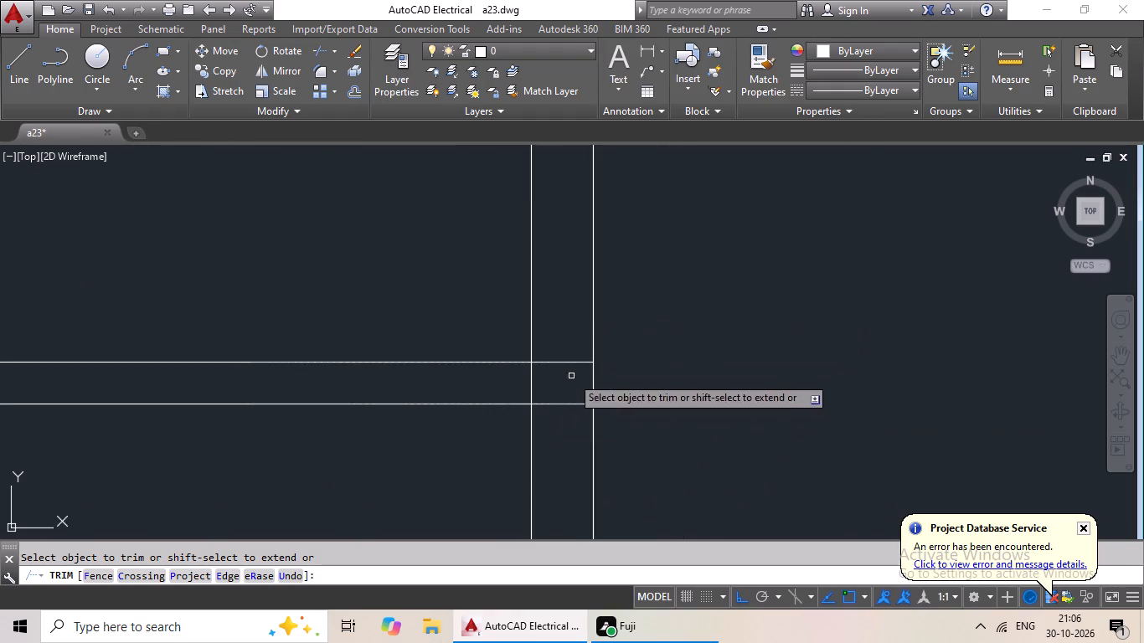
scroll(551, 407, "up", 3)
left_click_drag(590, 190, 552, 472)
left_click_drag(552, 472, 559, 450)
left_click_drag(614, 291, 385, 318)
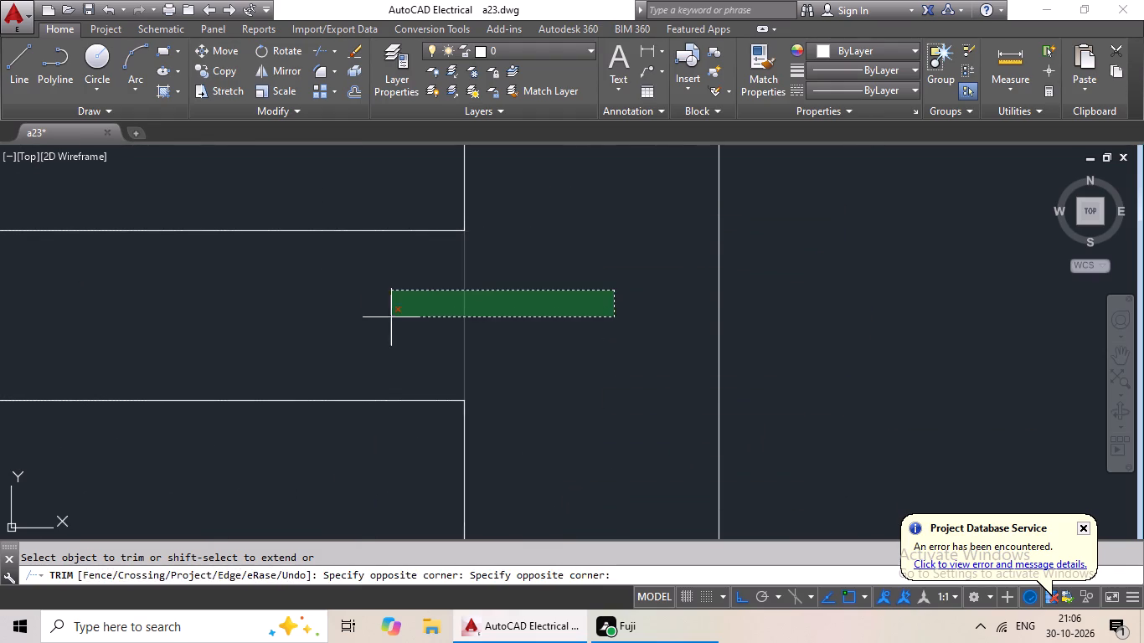
left_click_drag(385, 318, 374, 321)
left_click_drag(374, 321, 388, 321)
Trim the overlapping lines at the lower-left corner of the right block's lowest small room.
scroll(568, 321, "down", 4)
scroll(189, 311, "up", 2)
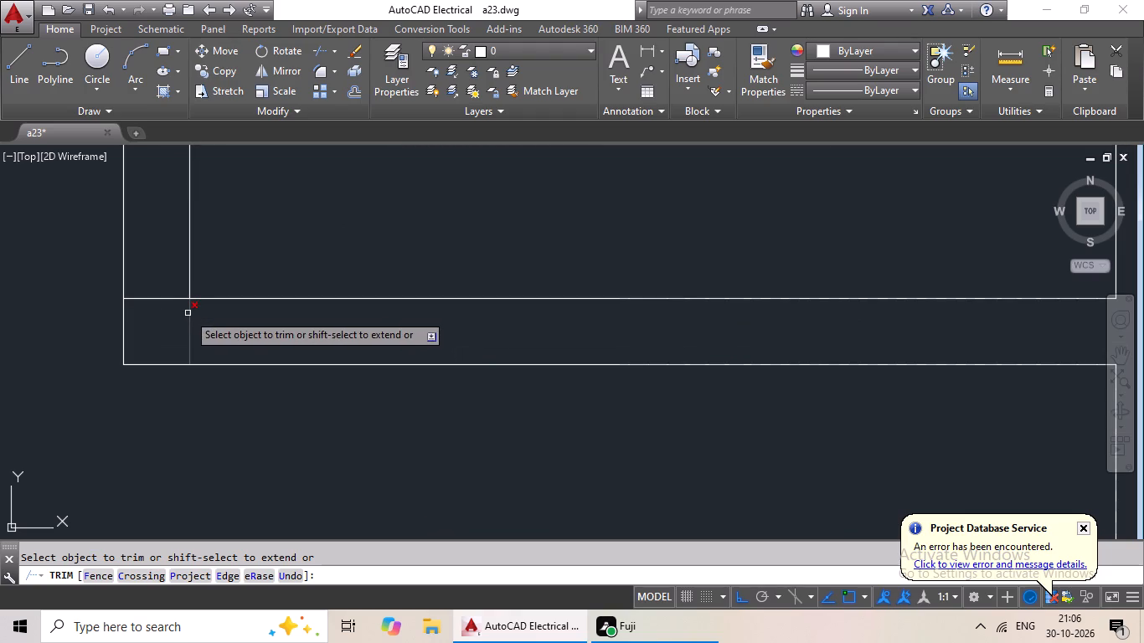
scroll(186, 314, "up", 3)
middle_click_drag(192, 322, 428, 323)
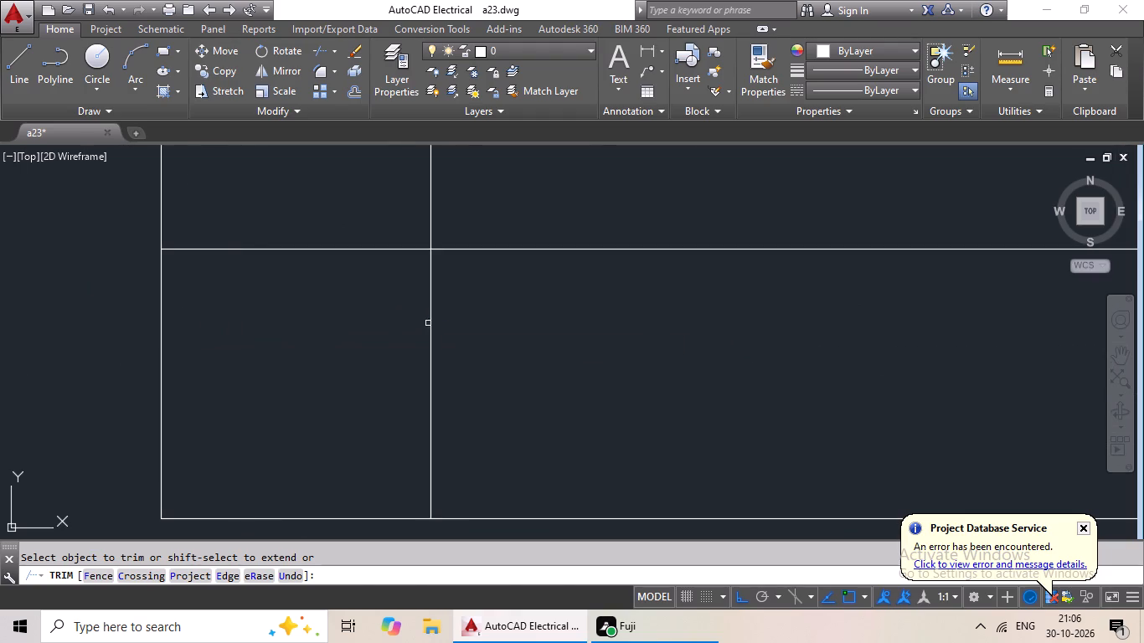
left_click_drag(548, 306, 386, 384)
left_click(385, 386)
left_click_drag(354, 195, 328, 287)
left_click(328, 287)
Trim the crossing lines where the partition above the right block's lowest small room meets the right outer wall.
scroll(354, 282, "down", 4)
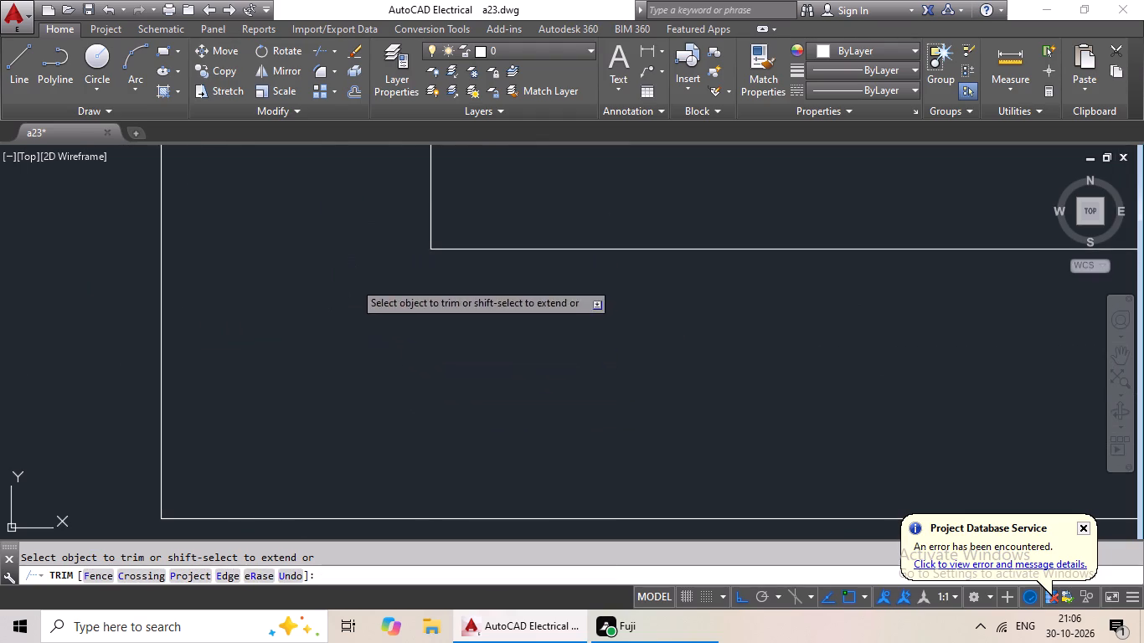
scroll(366, 358, "down", 3)
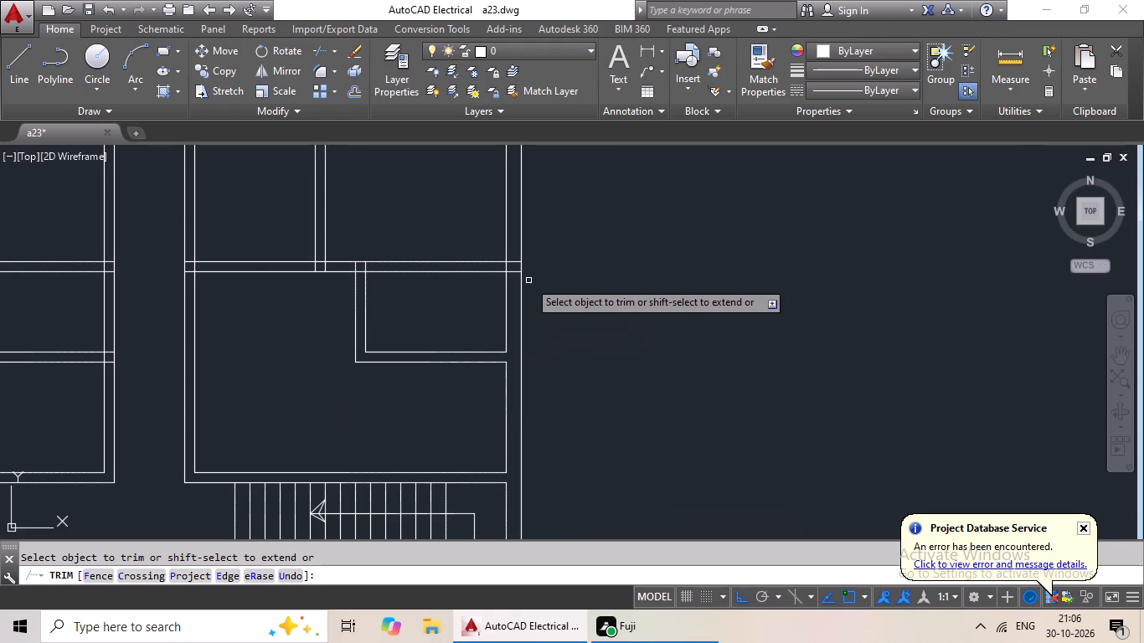
scroll(525, 271, "up", 5)
left_click_drag(477, 237, 443, 341)
left_click(443, 341)
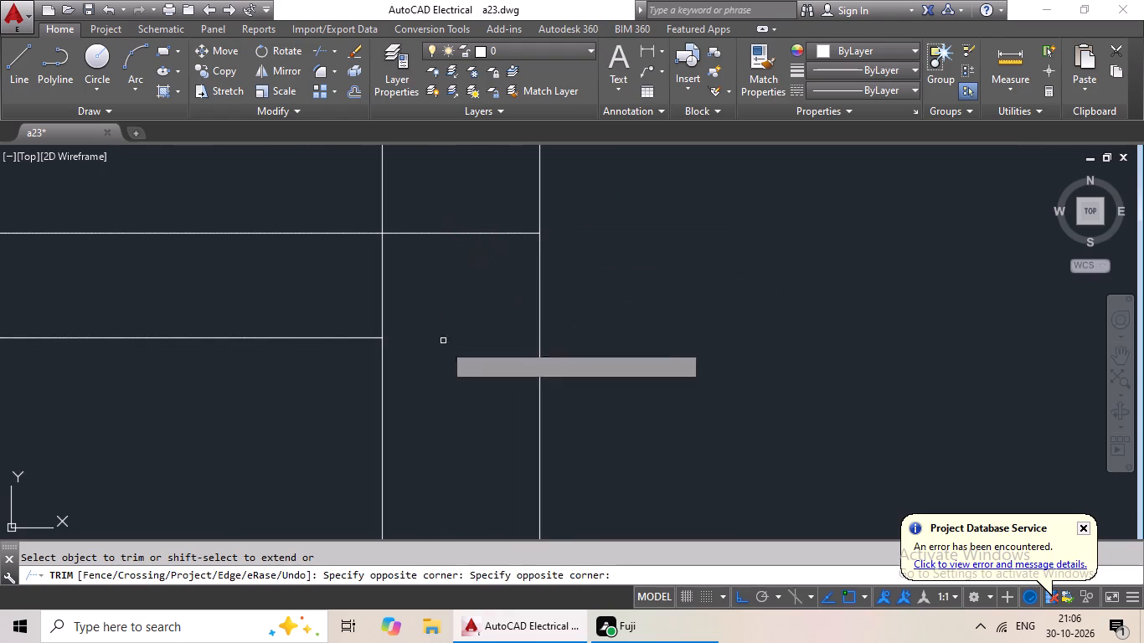
left_click_drag(436, 214, 428, 295)
left_click(428, 295)
left_click_drag(477, 270, 333, 289)
left_click_drag(333, 289, 364, 288)
Trim the crossing lines where the left wall of the right block's lowest small room meets the partition above it.
scroll(463, 273, "down", 4)
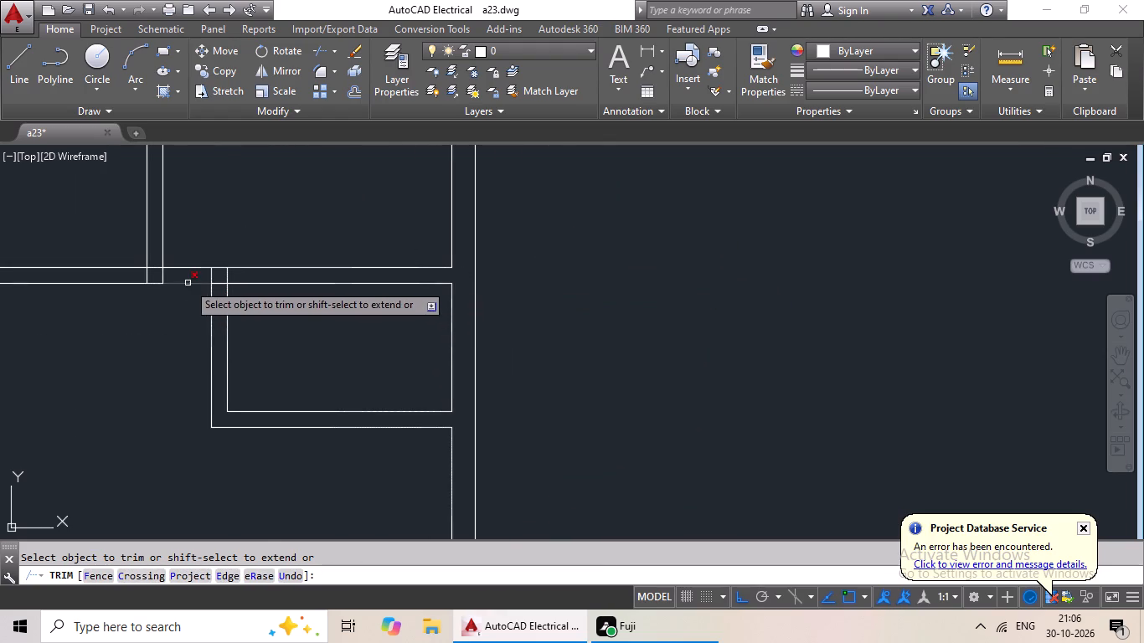
scroll(201, 286, "up", 4)
middle_click_drag(269, 246, 257, 349)
left_click_drag(455, 289, 179, 350)
left_click_drag(179, 350, 197, 344)
left_click_drag(272, 312, 286, 412)
left_click_drag(288, 409, 326, 394)
Trim the crossing lines where the right block's lowest vertical room divider meets the horizontal partition below it.
scroll(408, 361, "down", 5)
scroll(352, 352, "up", 5)
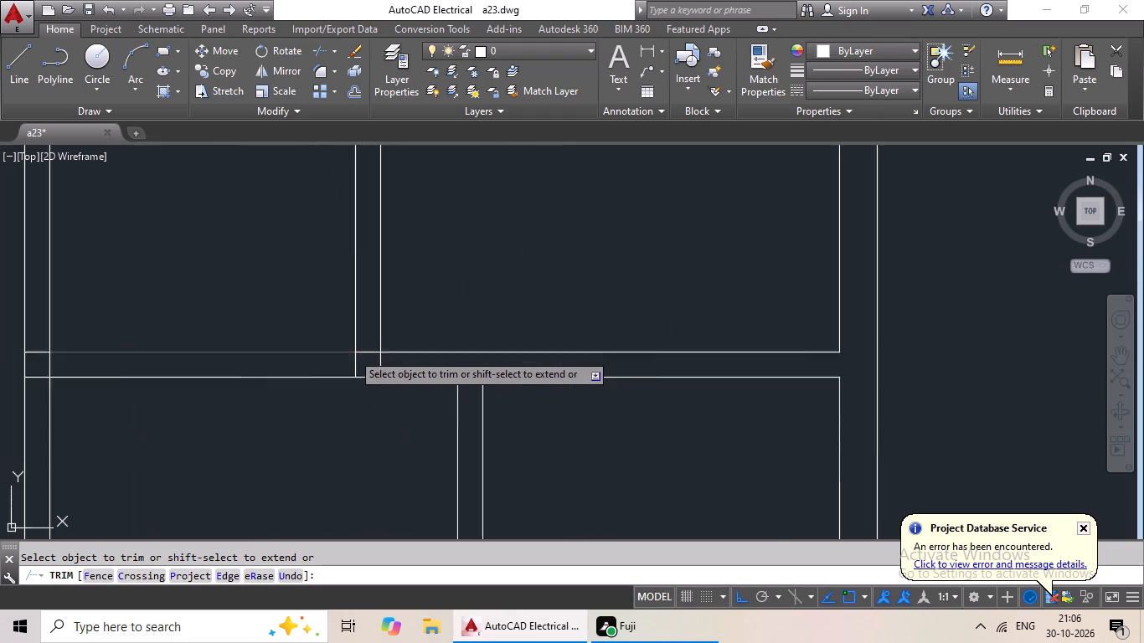
left_click_drag(503, 374, 293, 419)
left_click_drag(293, 422, 317, 412)
left_click_drag(421, 306, 394, 400)
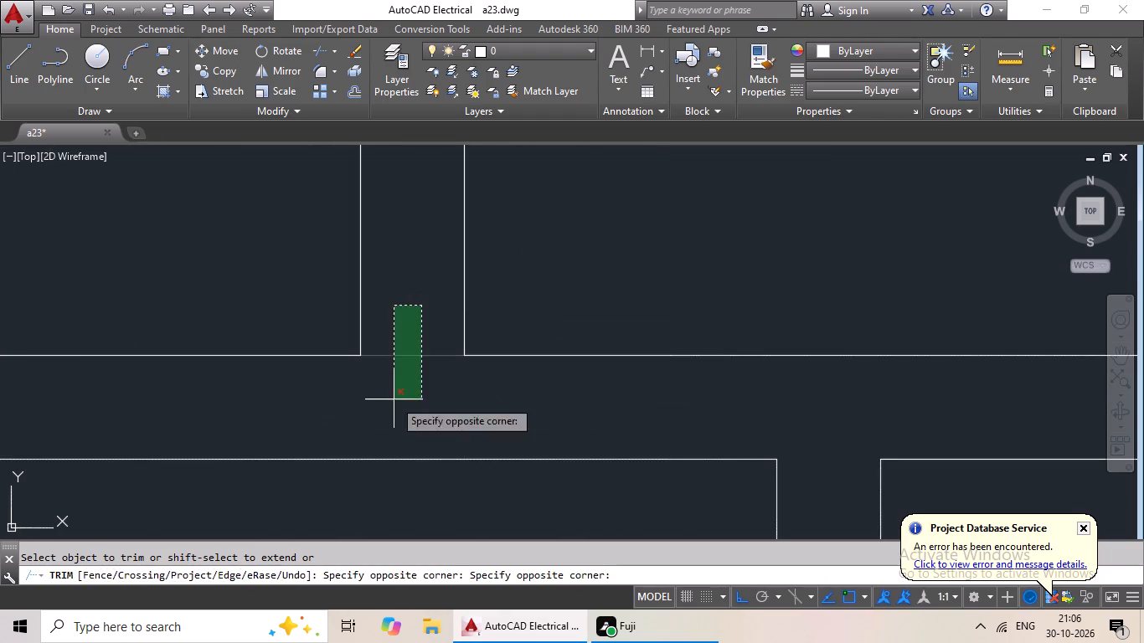
left_click_drag(394, 399, 416, 378)
Trim the crossing lines where the bottom partition of the left block's lowest small room meets the block's right wall.
scroll(436, 399, "down", 5)
middle_click_drag(423, 441, 428, 235)
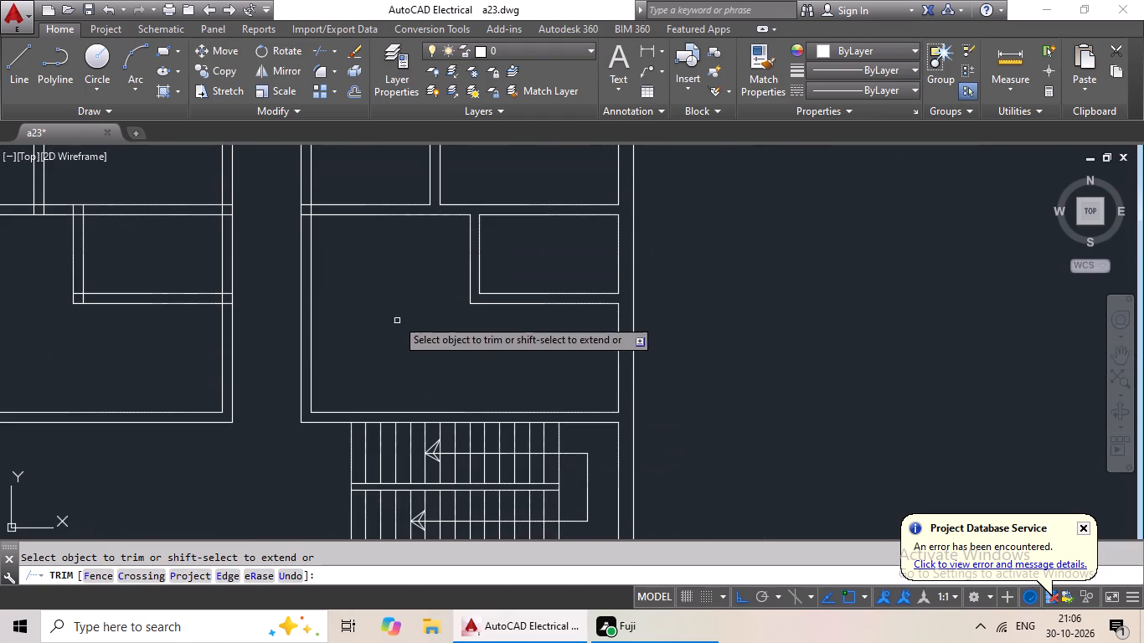
middle_click_drag(391, 301, 631, 295)
scroll(459, 289, "up", 4)
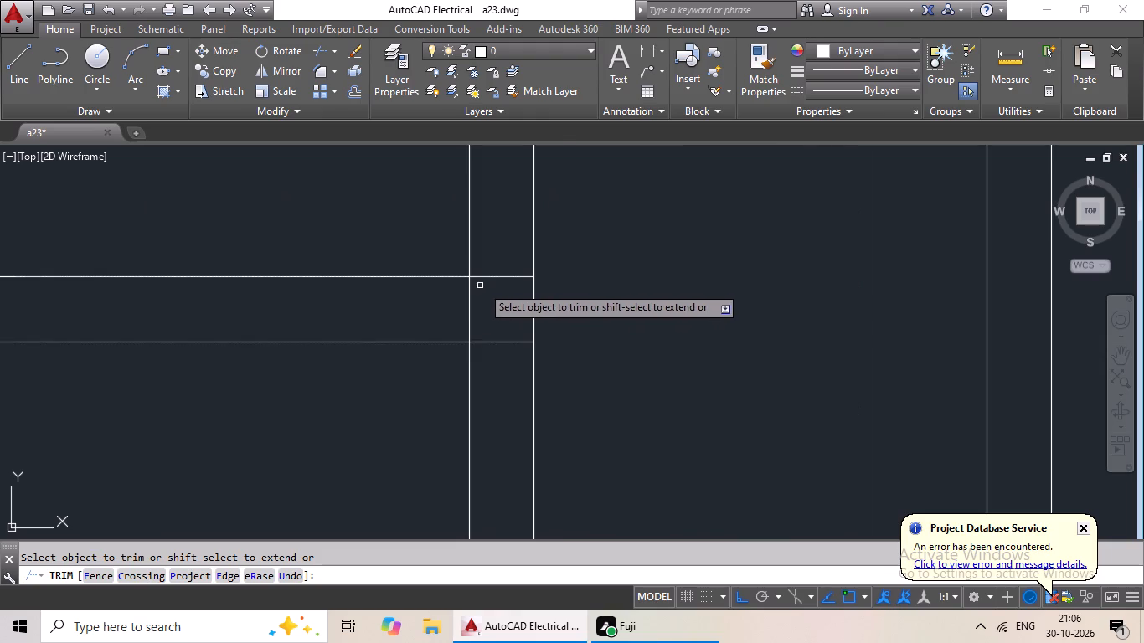
scroll(484, 284, "up", 1)
left_click_drag(512, 238, 511, 372)
left_click_drag(510, 376, 508, 394)
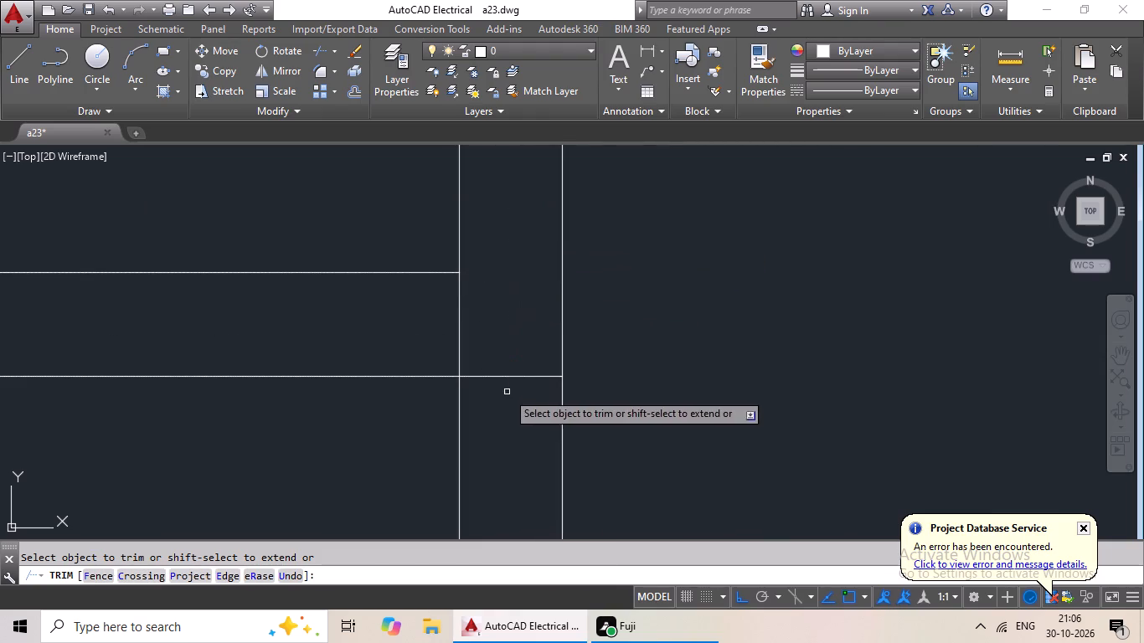
left_click_drag(504, 306, 497, 416)
left_click(497, 419)
left_click_drag(486, 305, 406, 337)
left_click(404, 338)
Trim the overlapping lines at the lower-left corner of the left block's lowest small room.
scroll(477, 321, "down", 3)
scroll(96, 327, "up", 4)
middle_click_drag(271, 315, 281, 321)
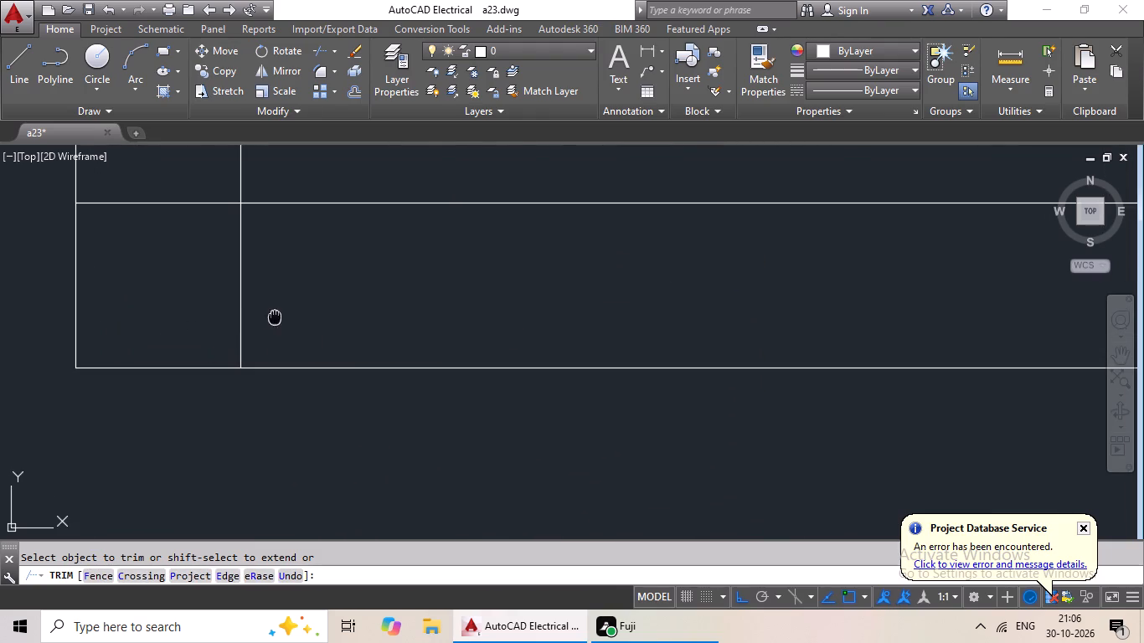
middle_click_drag(281, 321, 477, 391)
left_click_drag(504, 344, 372, 421)
left_click(372, 421)
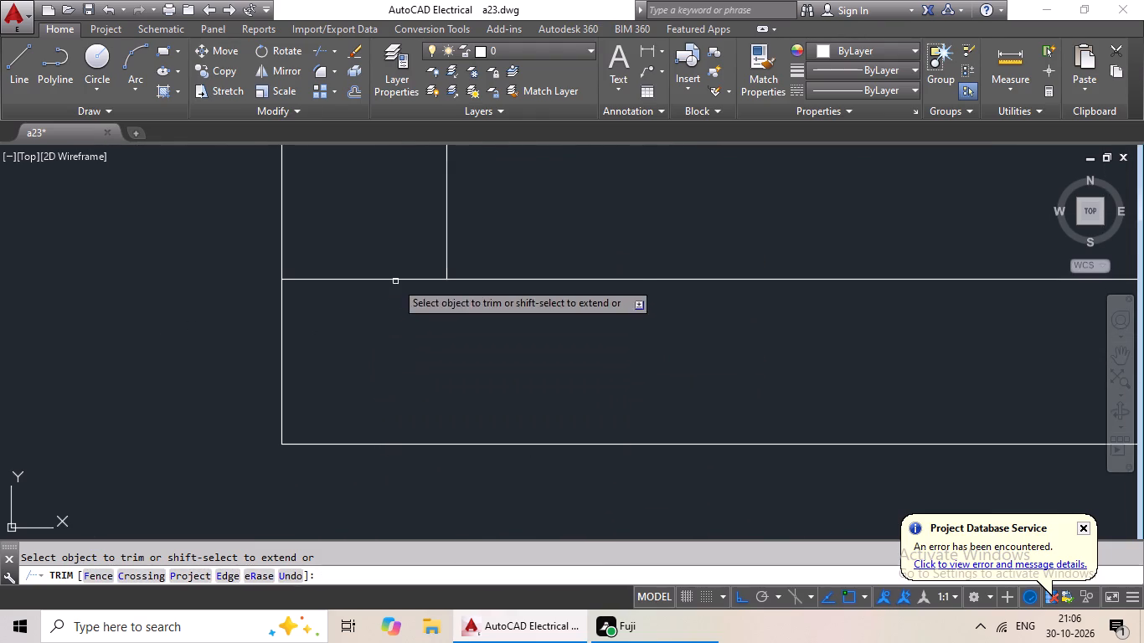
left_click_drag(384, 251, 363, 369)
left_click(370, 389)
Trim the crossing lines where the partition above the left block's lowest small room meets the block's right wall.
scroll(433, 373, "down", 2)
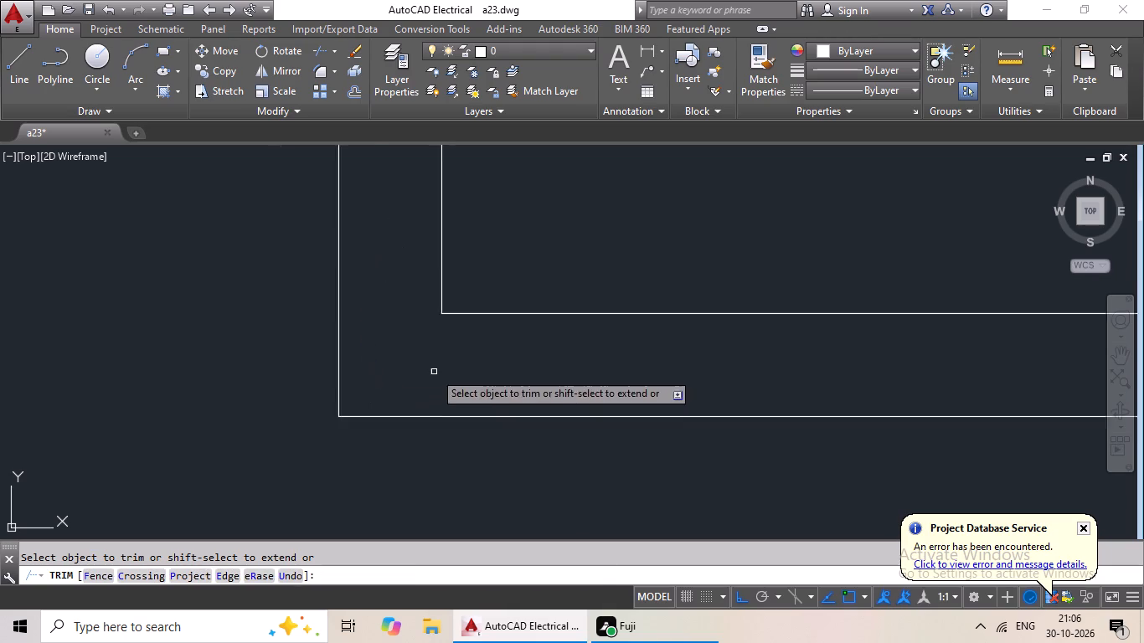
middle_click_drag(471, 298, 297, 538)
scroll(342, 371, "down", 3)
middle_click_drag(356, 357, 248, 468)
scroll(443, 404, "up", 1)
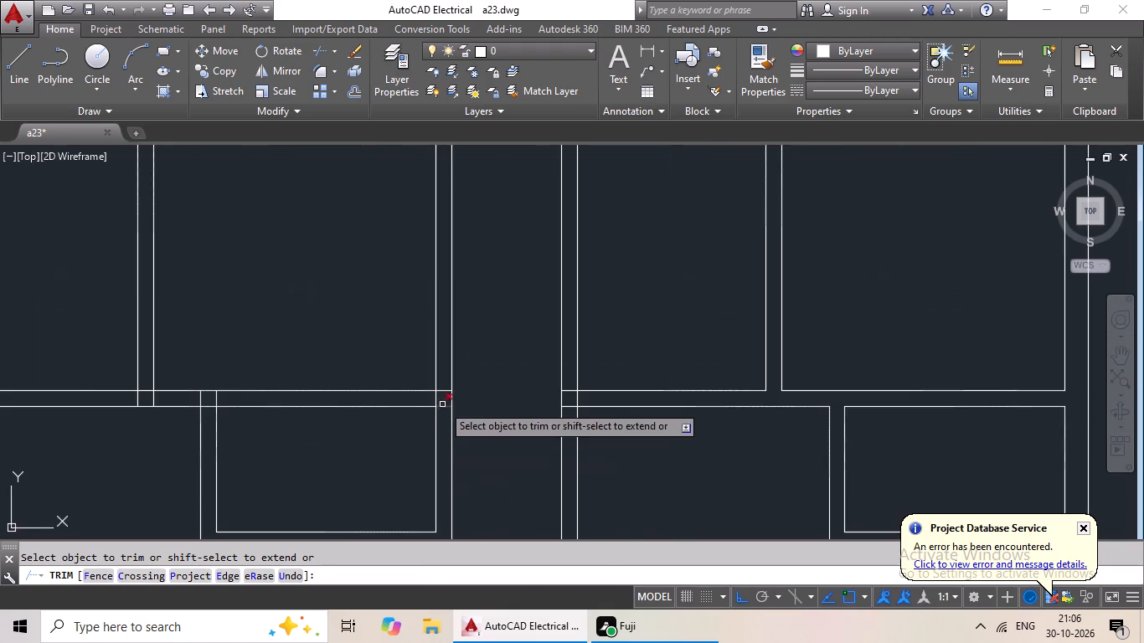
scroll(443, 404, "up", 3)
left_click_drag(444, 296, 441, 486)
left_click_drag(441, 486, 441, 476)
left_click_drag(432, 369, 260, 401)
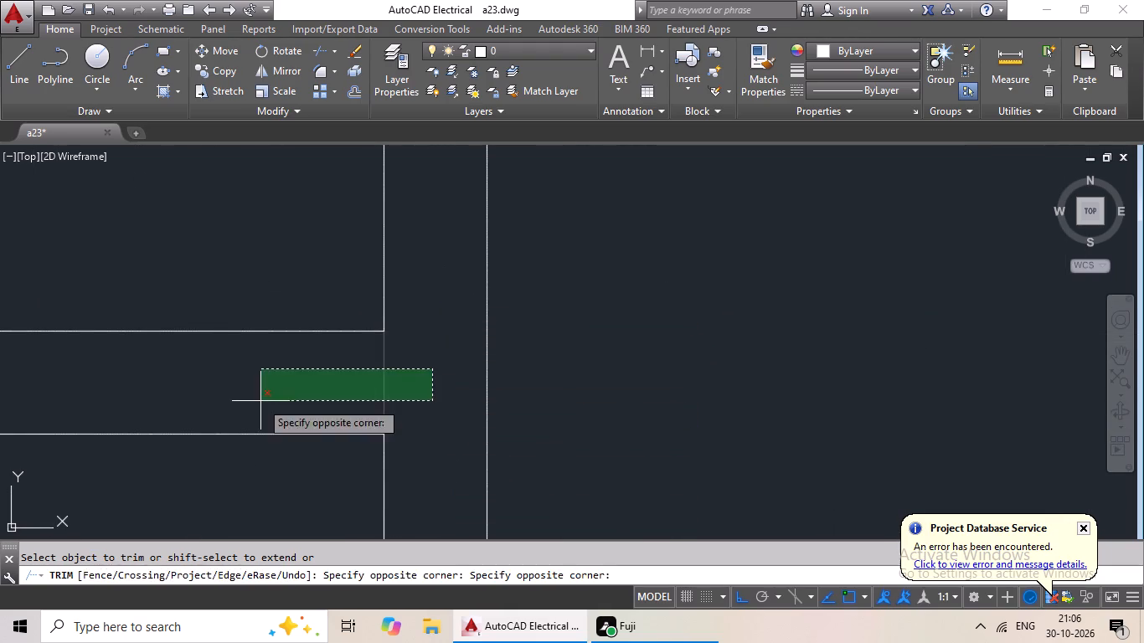
left_click_drag(260, 401, 268, 401)
Trim the crossing lines where the left wall of the left block's lowest small room meets the partition above it.
scroll(380, 385, "down", 4)
middle_click_drag(162, 393, 353, 394)
scroll(327, 381, "up", 4)
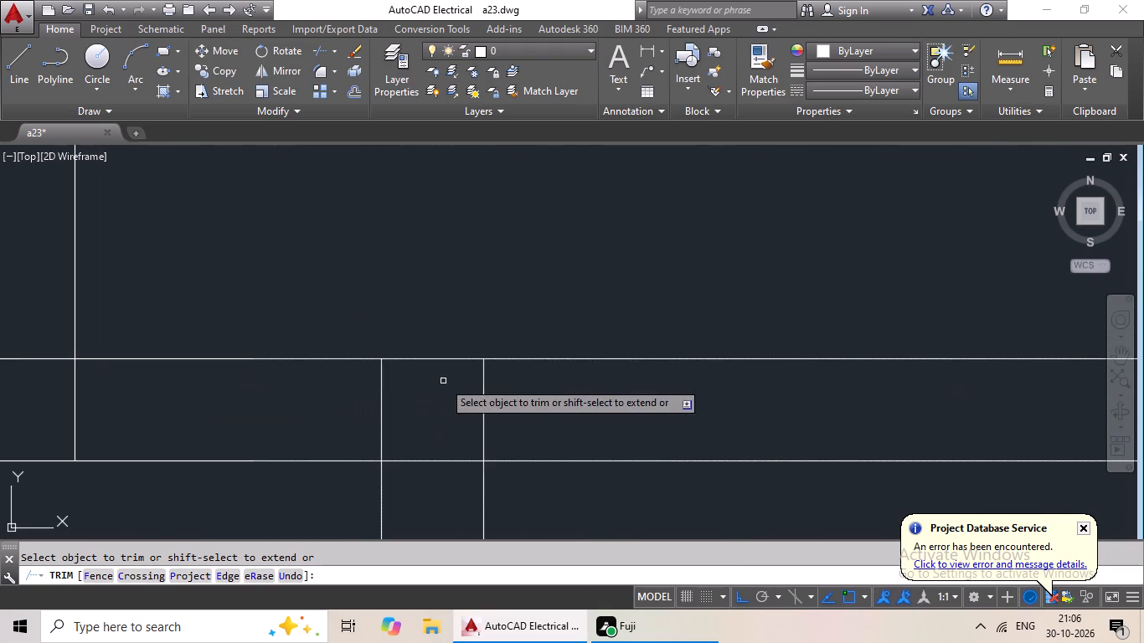
left_click_drag(519, 381, 322, 412)
left_click(322, 420)
left_click_drag(425, 402, 424, 499)
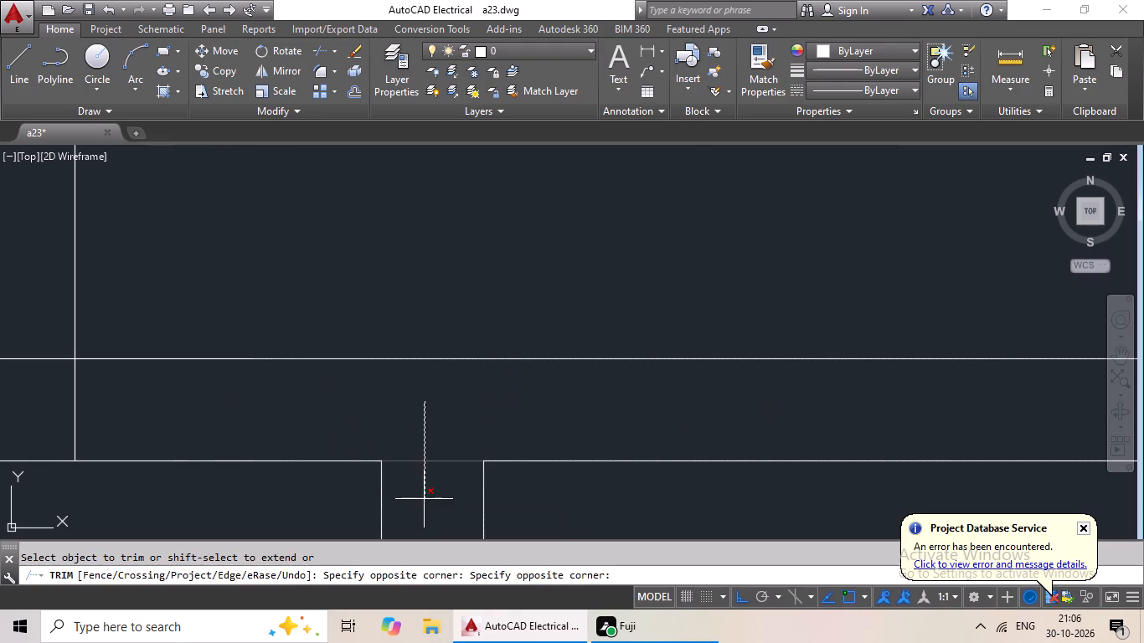
left_click(424, 499)
Trim the crossing lines where the left block's lowest vertical room divider meets the horizontal partition below it.
scroll(454, 425, "down", 3)
scroll(343, 422, "up", 4)
left_click_drag(502, 399, 291, 441)
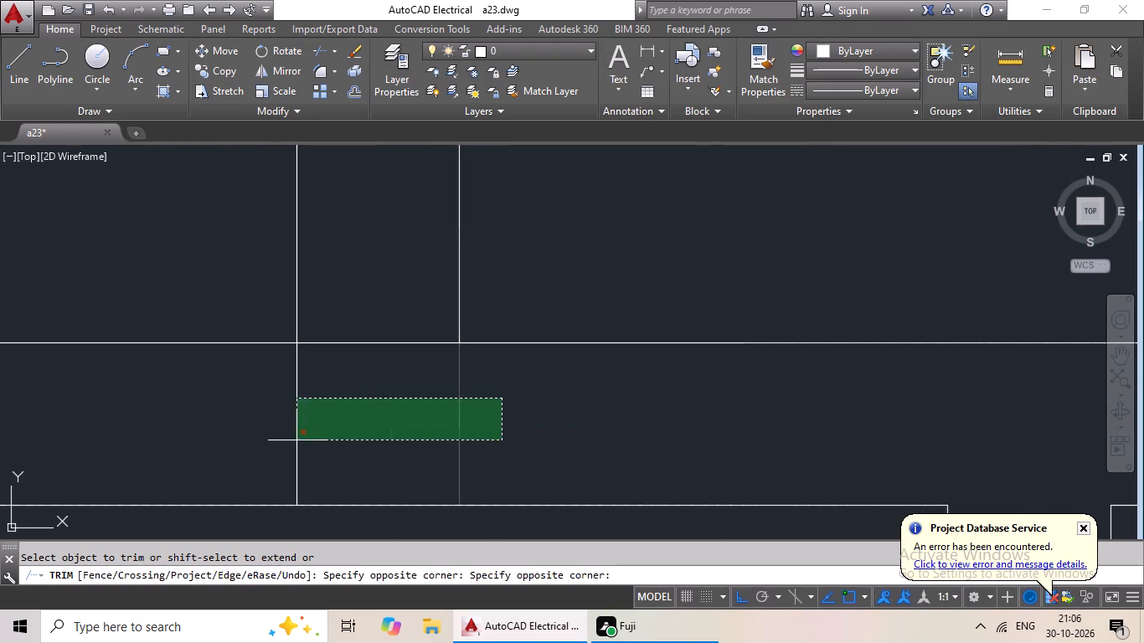
left_click_drag(291, 441, 286, 443)
left_click(285, 444)
left_click_drag(390, 310, 373, 378)
left_click(373, 378)
Trim the crossing lines where the partition above the left block's lowest small room meets the left outer wall.
scroll(403, 362, "down", 4)
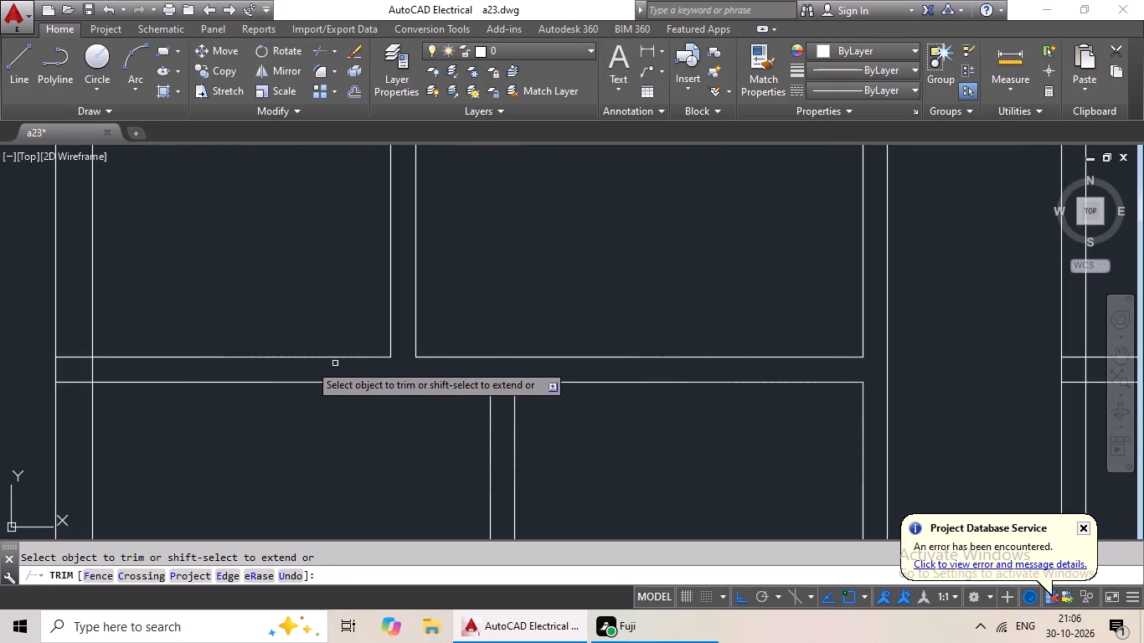
scroll(90, 377, "up", 4)
middle_click_drag(264, 368, 439, 364)
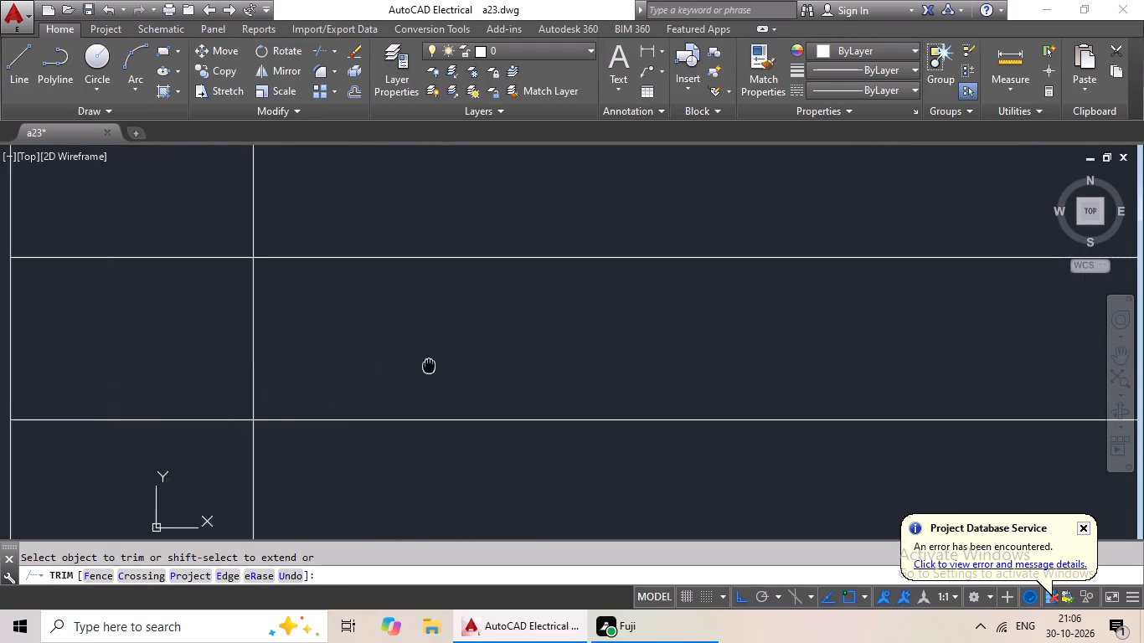
middle_click_drag(439, 364, 582, 354)
left_click_drag(336, 219, 314, 494)
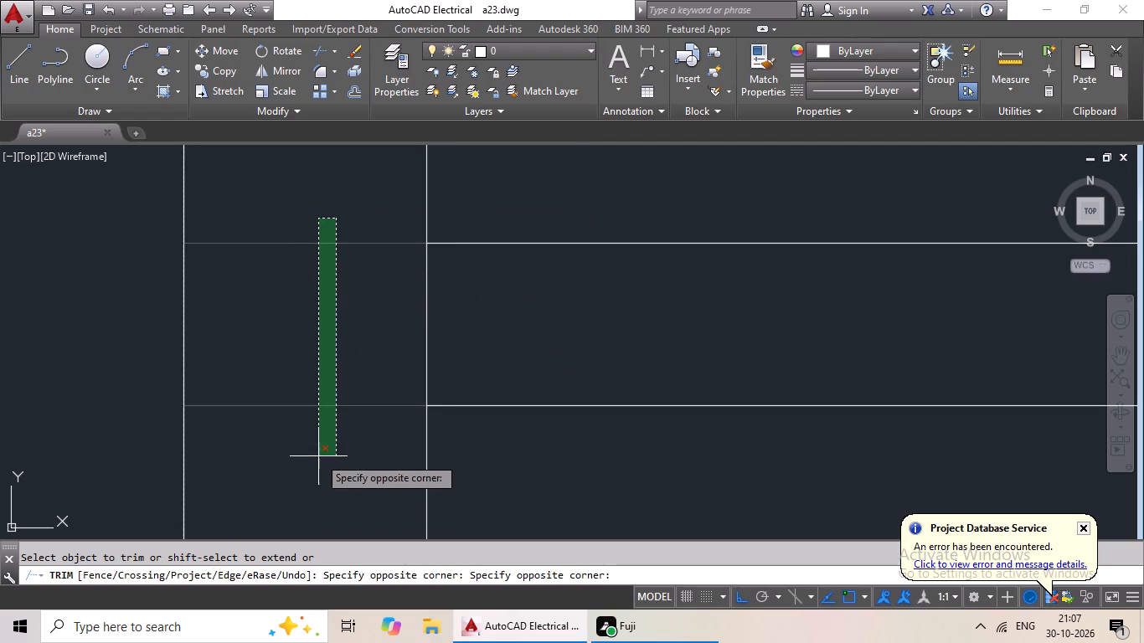
left_click(318, 456)
left_click_drag(533, 314, 358, 355)
left_click(363, 346)
Trim the crossing lines where the partition above the right block's lowest pair of side-by-side rooms meets the right outer wall.
scroll(372, 340, "down", 2)
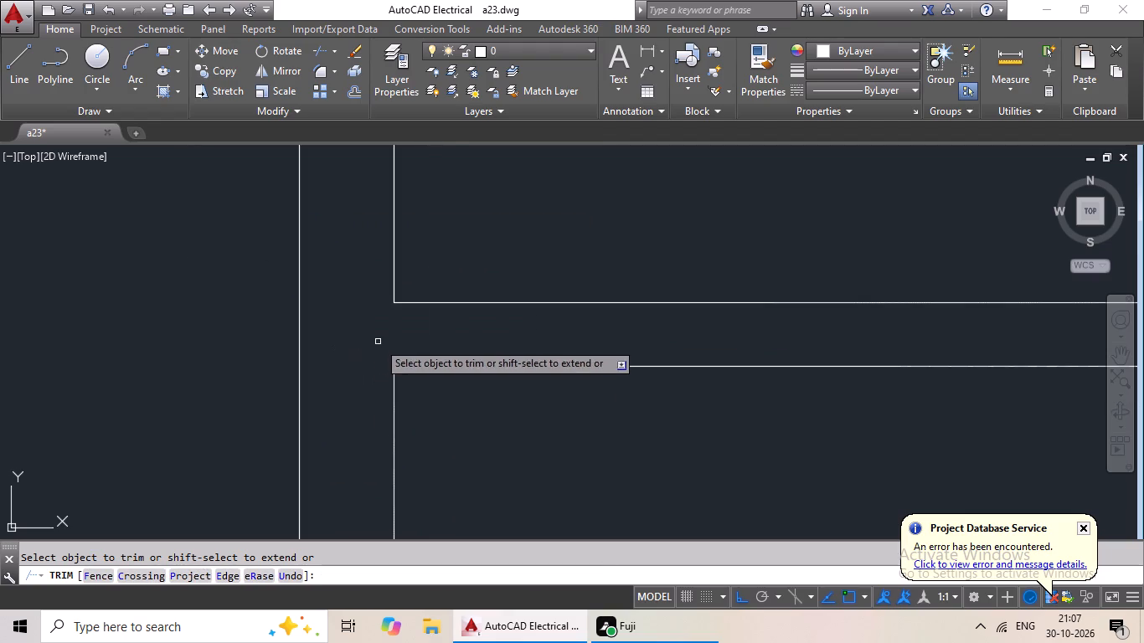
scroll(345, 396, "down", 3)
scroll(380, 470, "down", 2)
middle_click_drag(394, 450, 398, 239)
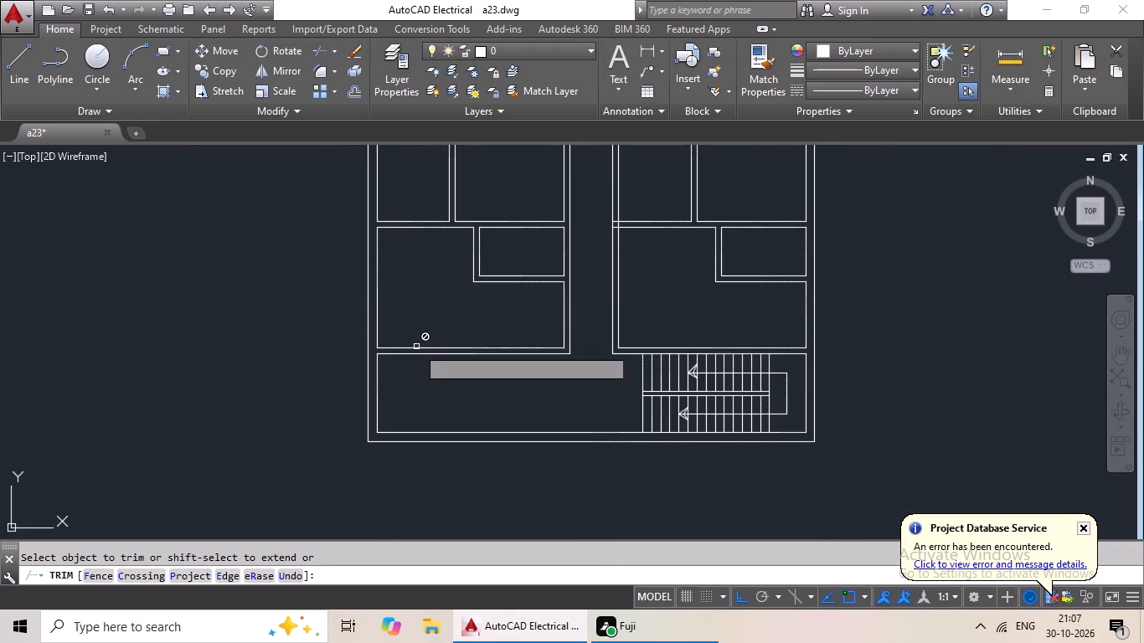
middle_click_drag(413, 309, 340, 501)
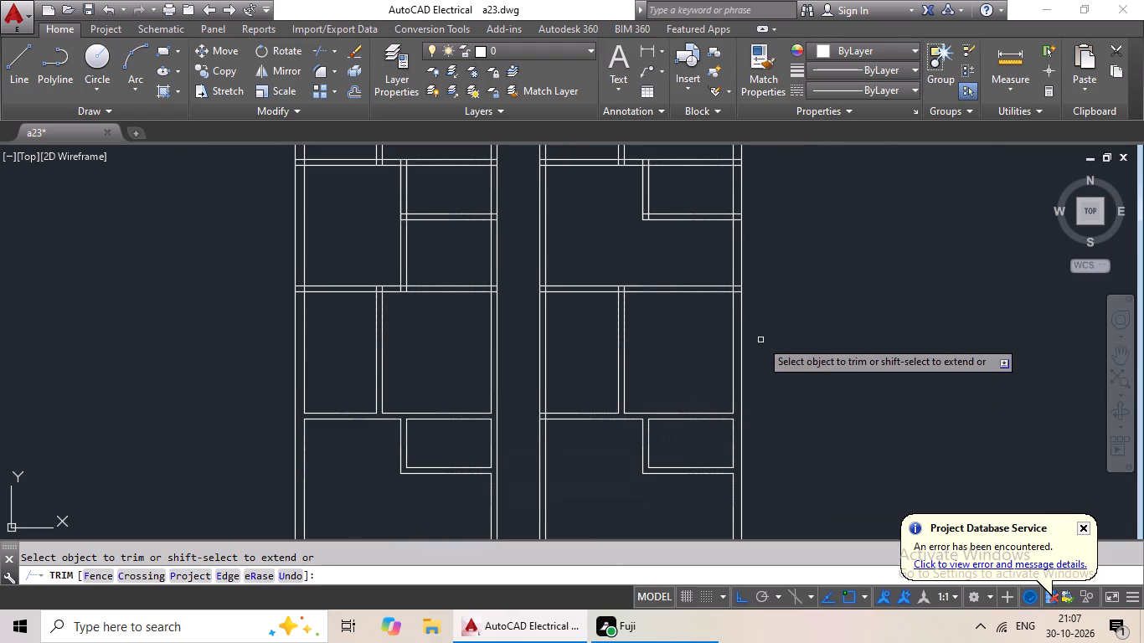
scroll(736, 287, "up", 6)
left_click_drag(750, 282, 747, 294)
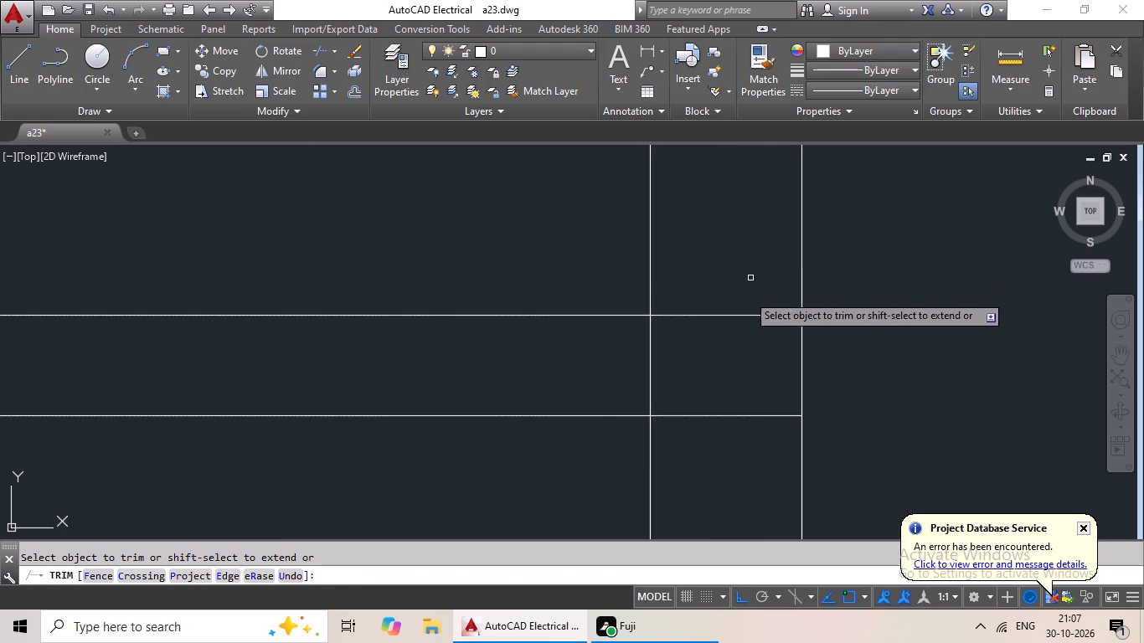
left_click_drag(747, 294, 715, 448)
left_click_drag(706, 340, 563, 378)
left_click(563, 379)
Trim the crossing lines where the right block's lowest vertical room divider meets the horizontal partition above it.
scroll(774, 325, "down", 4)
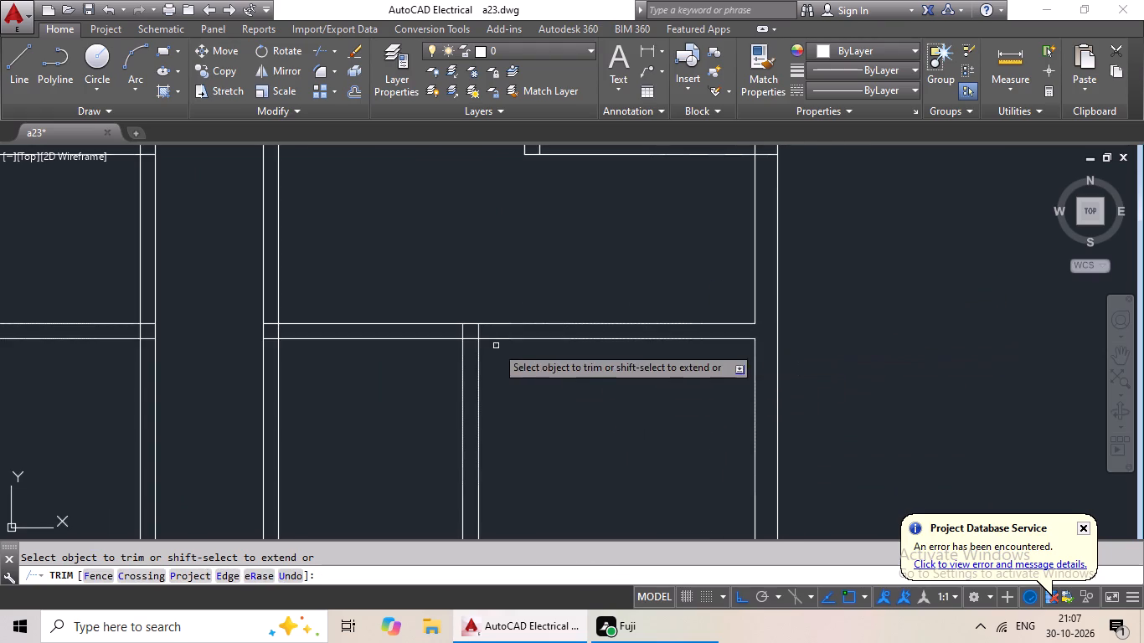
scroll(473, 343, "up", 4)
middle_click_drag(466, 331, 467, 403)
left_click_drag(584, 338, 317, 386)
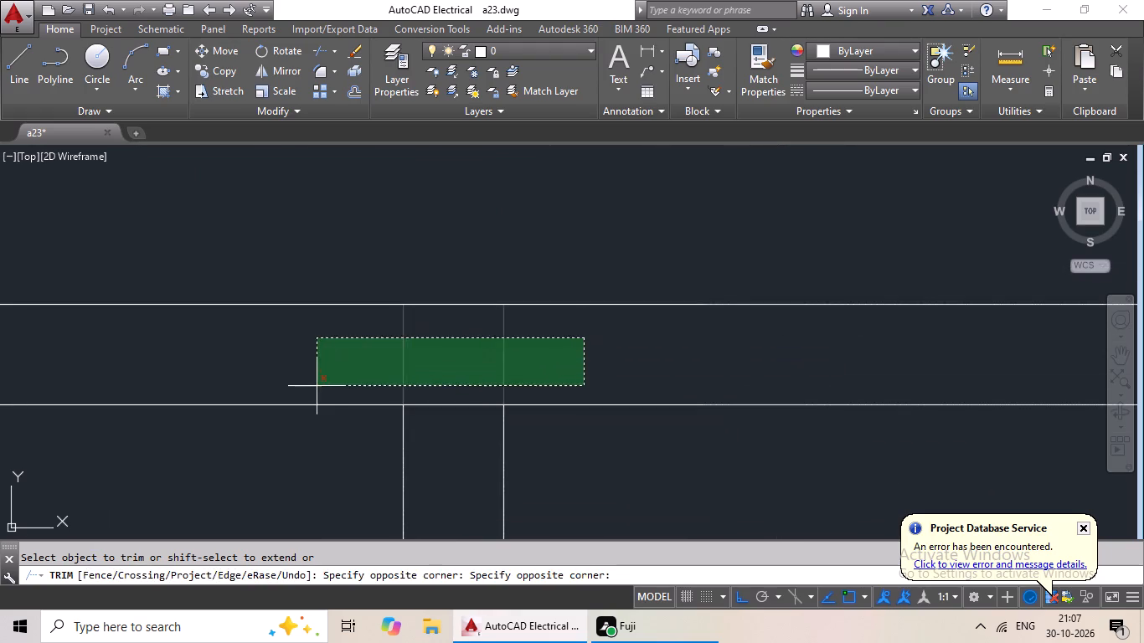
left_click_drag(317, 386, 338, 380)
left_click_drag(446, 365, 472, 445)
left_click(472, 445)
Trim the crossing lines where the partition above the right block's lowest pair of side-by-side rooms meets the block's left wall.
scroll(554, 412, "down", 4)
scroll(330, 398, "up", 5)
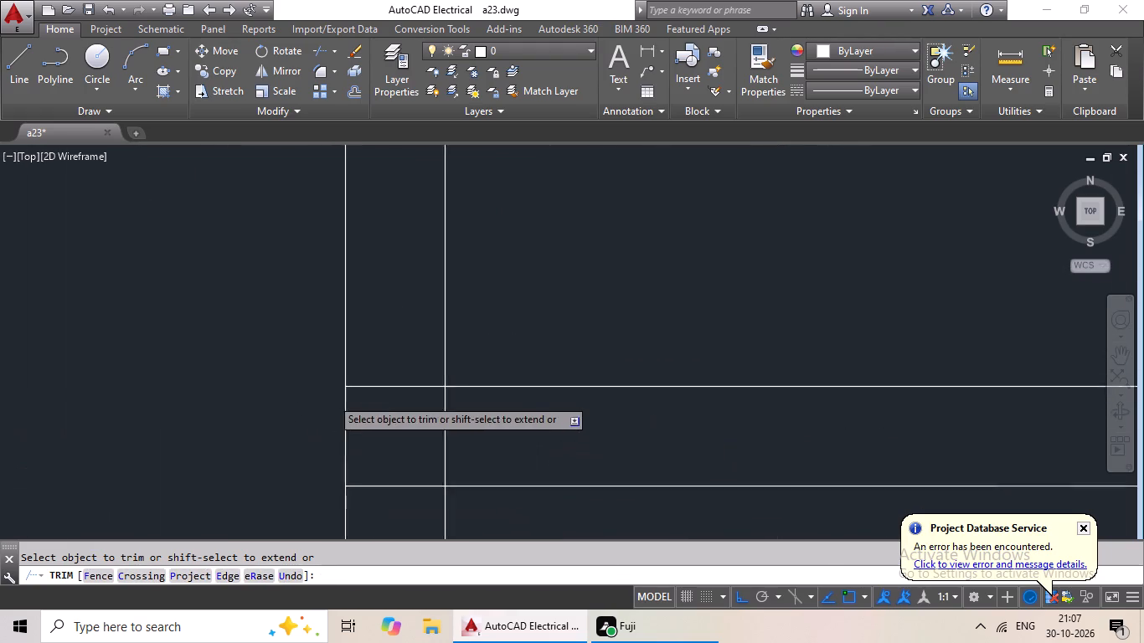
scroll(457, 398, "up", 1)
middle_click_drag(463, 399, 449, 295)
left_click_drag(620, 333, 498, 405)
left_click(498, 405)
left_click_drag(447, 216, 425, 430)
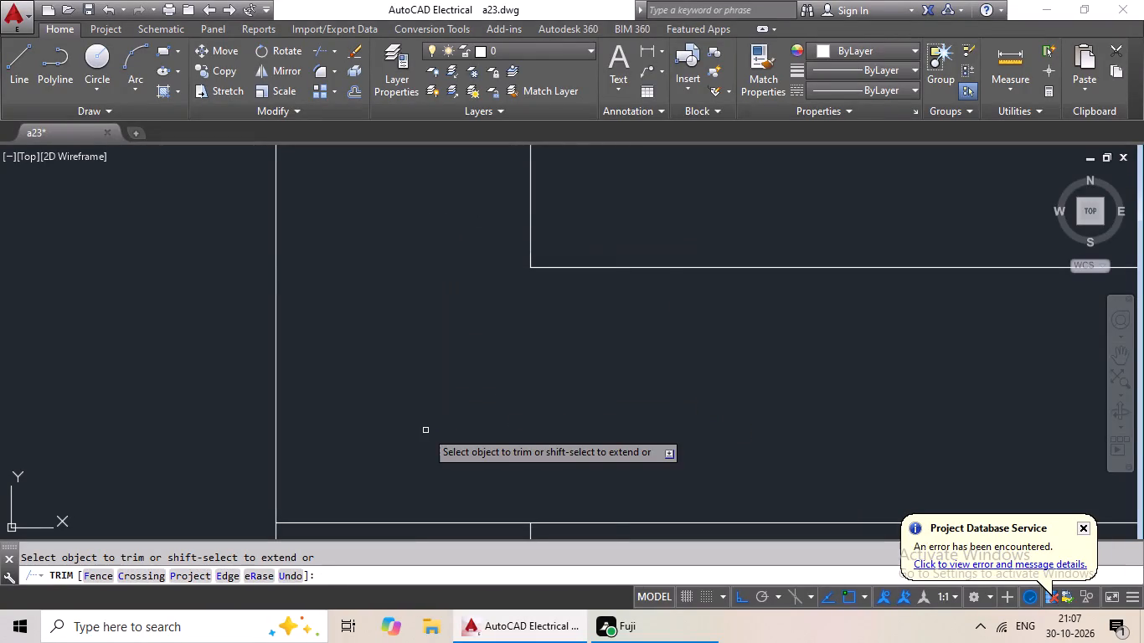
scroll(432, 321, "down", 1)
middle_click_drag(424, 226, 415, 181)
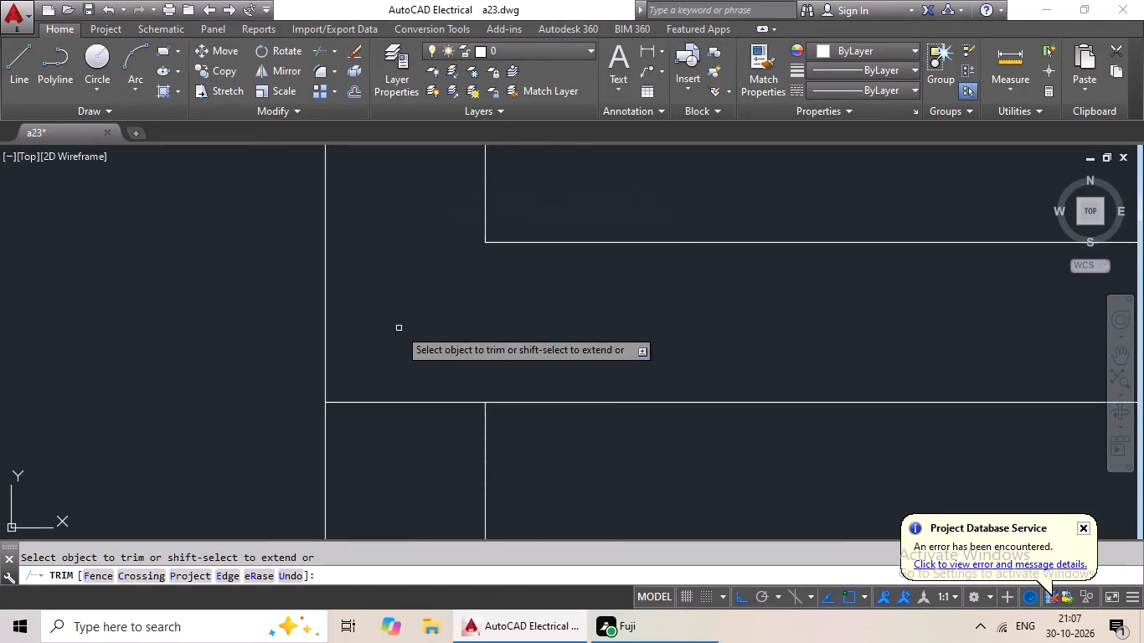
left_click_drag(398, 329, 386, 487)
left_click(383, 479)
Trim the crossing lines where the partition above the left block's lowest pair of side-by-side rooms meets the block's right wall.
scroll(437, 356, "down", 5)
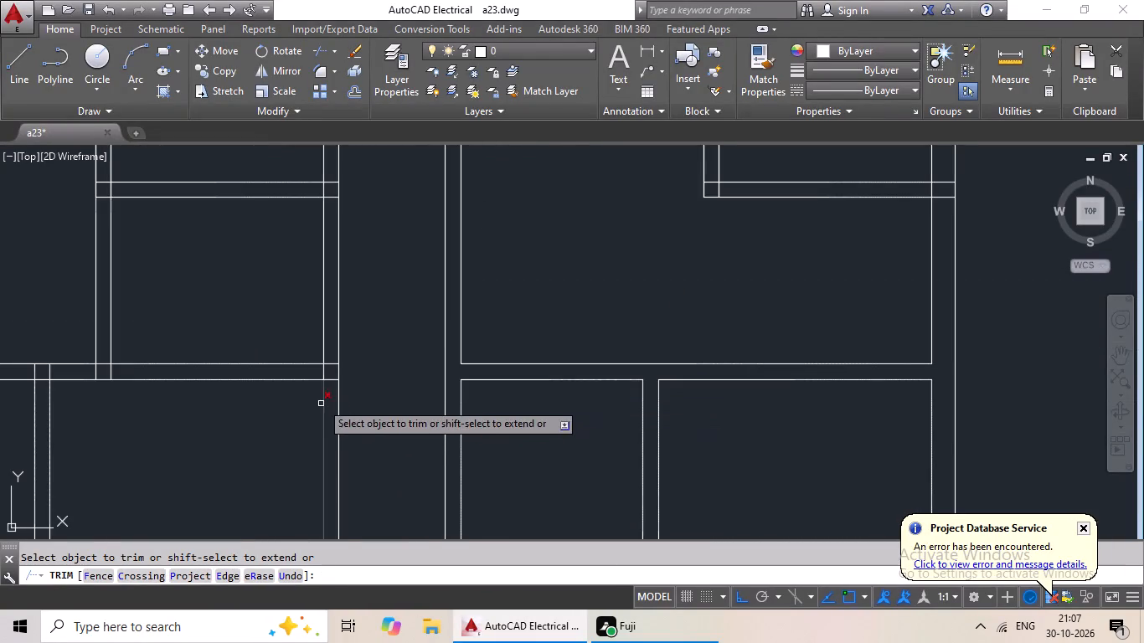
scroll(332, 370, "up", 4)
left_click_drag(326, 311, 322, 479)
left_click_drag(322, 479, 322, 468)
left_click_drag(319, 377, 207, 399)
left_click(206, 399)
Trim the crossing lines where the left wall of the left block's two stacked small rooms meets the partition below them.
scroll(250, 385, "down", 3)
middle_click_drag(105, 391, 670, 360)
scroll(448, 360, "up", 4)
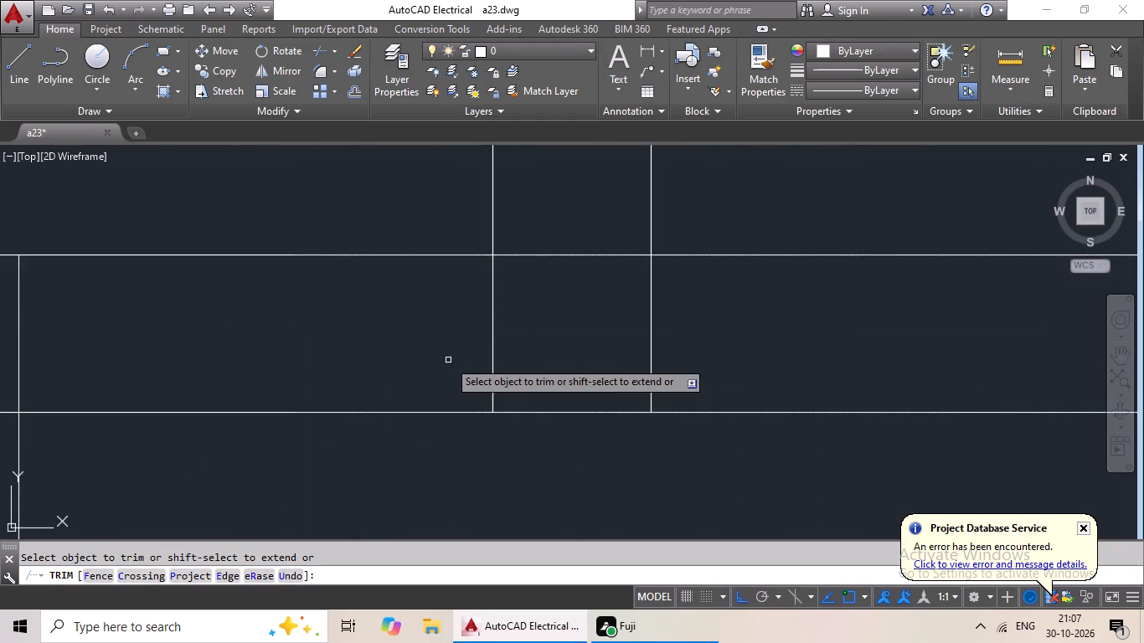
left_click_drag(716, 308, 397, 376)
left_click_drag(397, 376, 409, 369)
left_click_drag(564, 205, 552, 339)
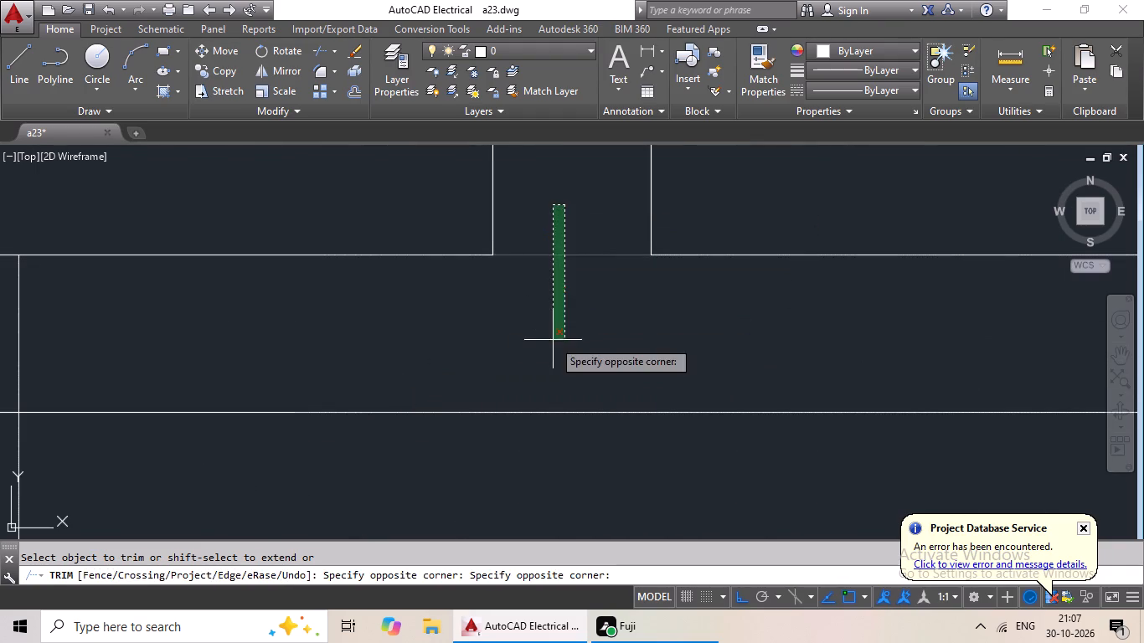
left_click(557, 342)
Trim the crossing lines where the left block's lowest vertical room divider meets the horizontal partition above it.
scroll(561, 340, "down", 2)
scroll(295, 345, "up", 4)
left_click_drag(724, 309, 172, 420)
left_click(171, 421)
left_click_drag(382, 422, 407, 512)
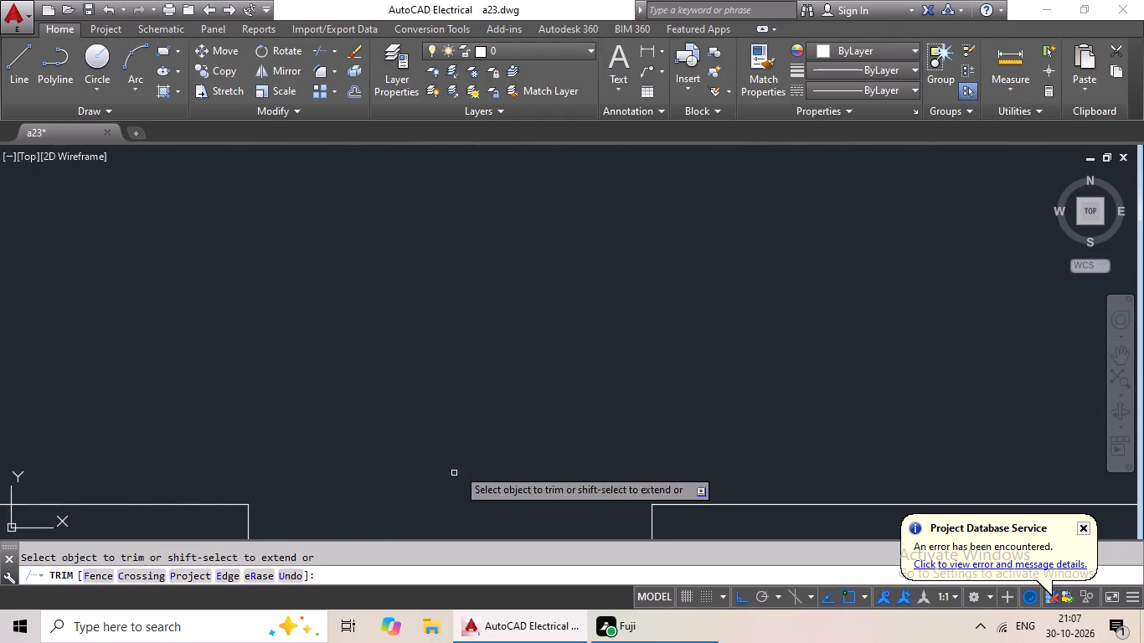
Trim the crossing lines where the partition above the left block's lowest pair of side-by-side rooms meets the left outer wall.
scroll(469, 445, "down", 4)
scroll(418, 498, "down", 2)
middle_click_drag(409, 498, 493, 345)
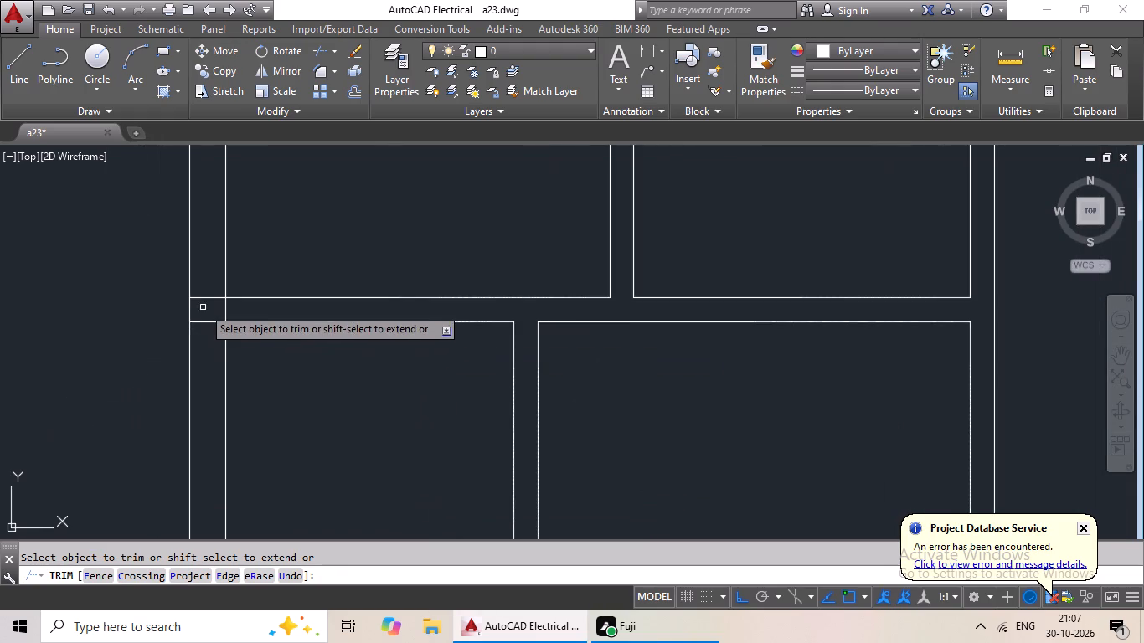
scroll(203, 307, "up", 5)
left_click_drag(542, 285, 349, 344)
left_click(349, 344)
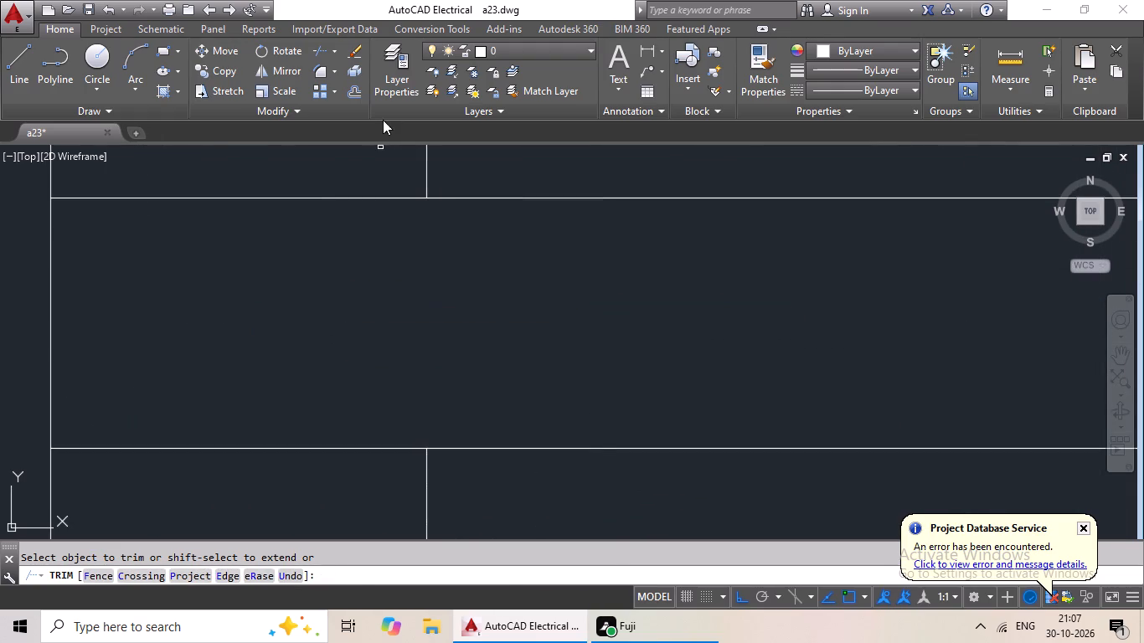
left_click_drag(353, 175, 259, 502)
Trim the crossing lines where the partition between the left block's two stacked small rooms meets the block's right wall.
scroll(366, 365, "down", 6)
scroll(493, 395, "down", 2)
middle_click_drag(493, 395, 449, 272)
middle_click_drag(523, 324, 466, 437)
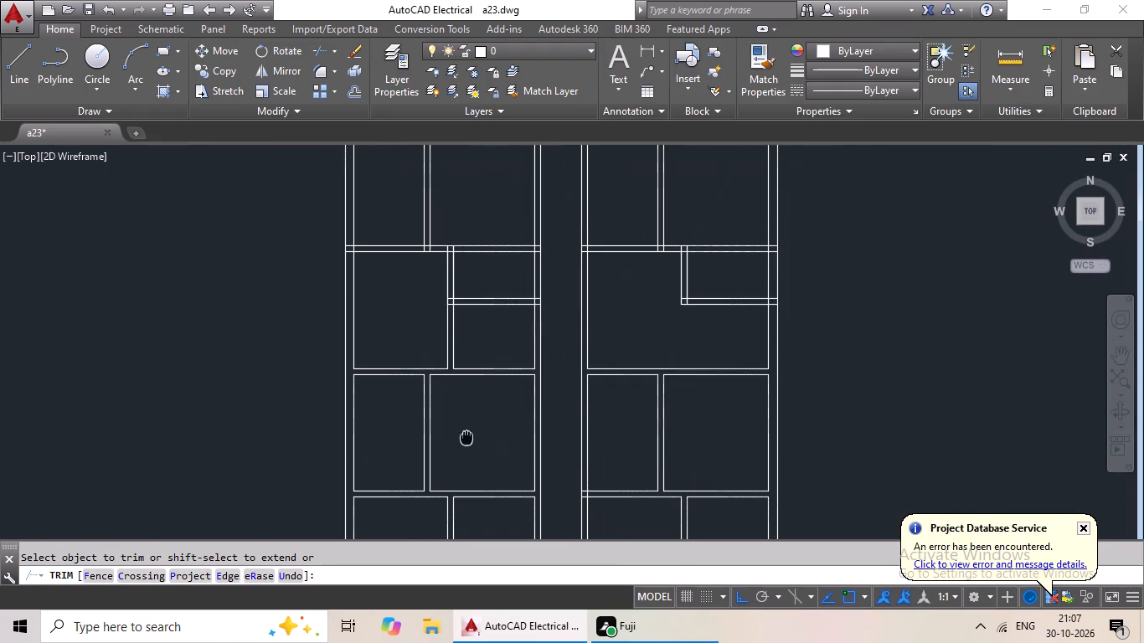
scroll(531, 292, "up", 7)
left_click_drag(580, 293, 573, 352)
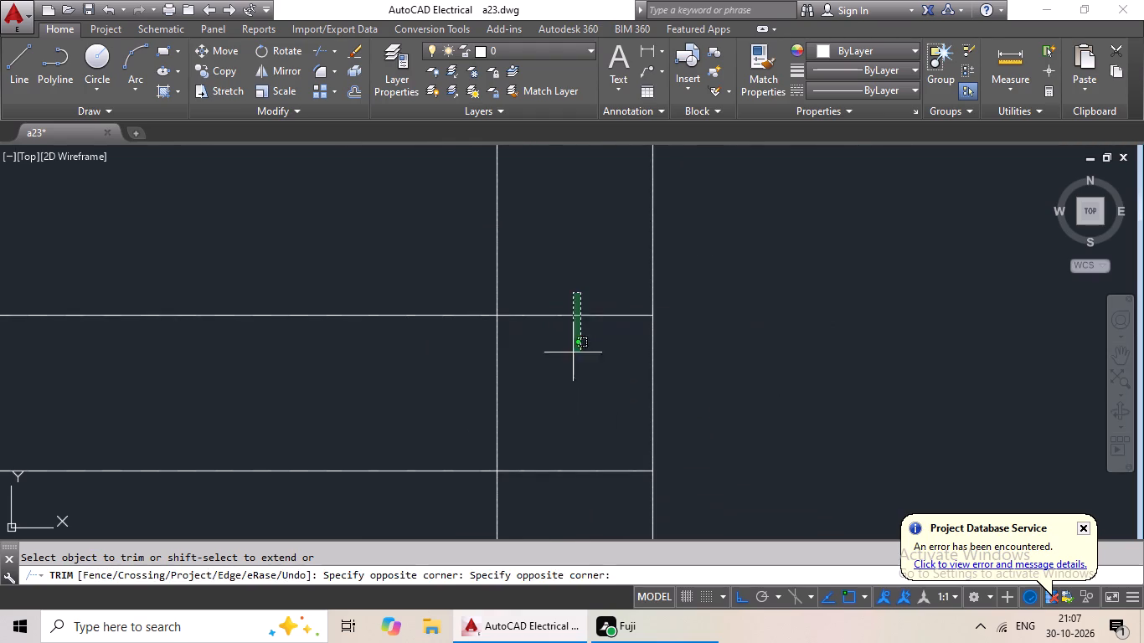
left_click_drag(573, 352, 539, 502)
left_click_drag(562, 363, 423, 403)
left_click(423, 403)
Trim the crossing lines where the partition between the left block's two stacked small rooms meets their left wall.
scroll(593, 362, "down", 3)
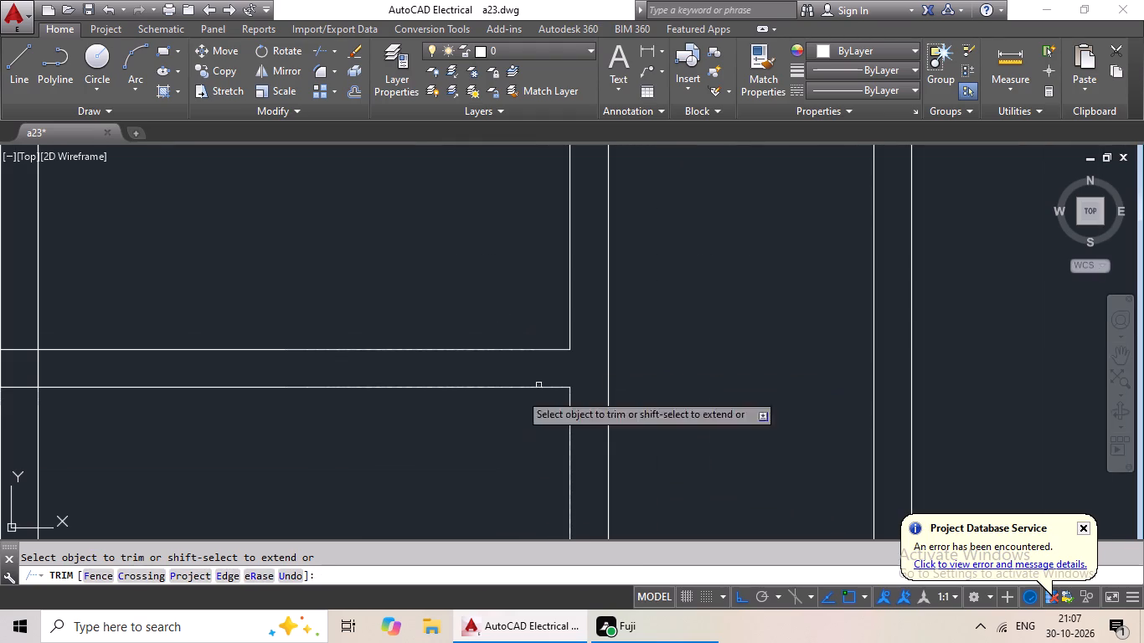
middle_click_drag(78, 383, 531, 361)
scroll(479, 351, "up", 3)
left_click_drag(595, 321, 482, 368)
left_click(482, 368)
left_click_drag(459, 234, 431, 499)
left_click_drag(431, 490, 434, 481)
Trim the crossing lines where the partition above the left block's two stacked small rooms meets the block's right wall.
scroll(493, 414, "down", 4)
scroll(657, 325, "down", 2)
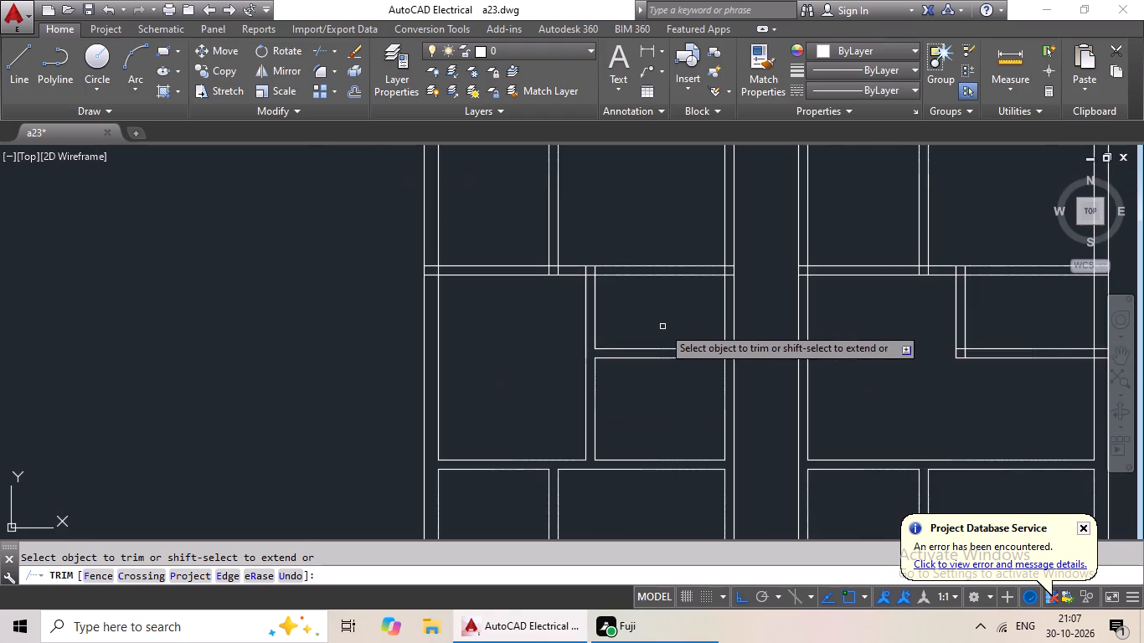
middle_click_drag(657, 333, 523, 392)
scroll(601, 326, "up", 5)
left_click_drag(564, 304, 559, 363)
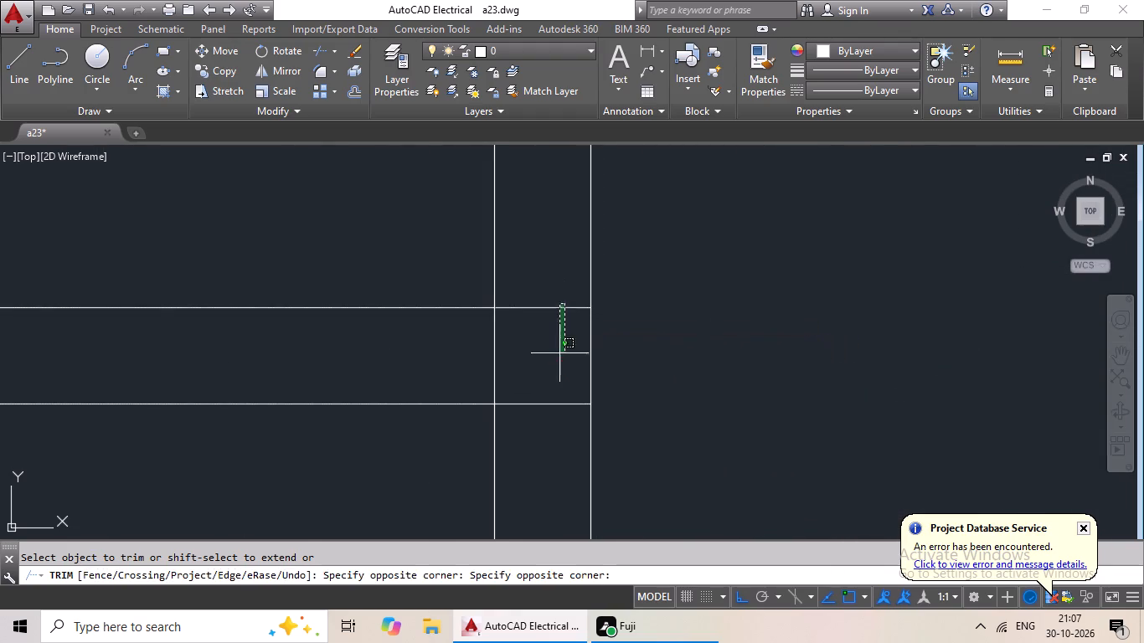
left_click_drag(559, 363, 552, 445)
left_click(552, 445)
left_click_drag(530, 345, 438, 368)
left_click_drag(438, 368, 478, 370)
scroll(552, 351, "down", 3)
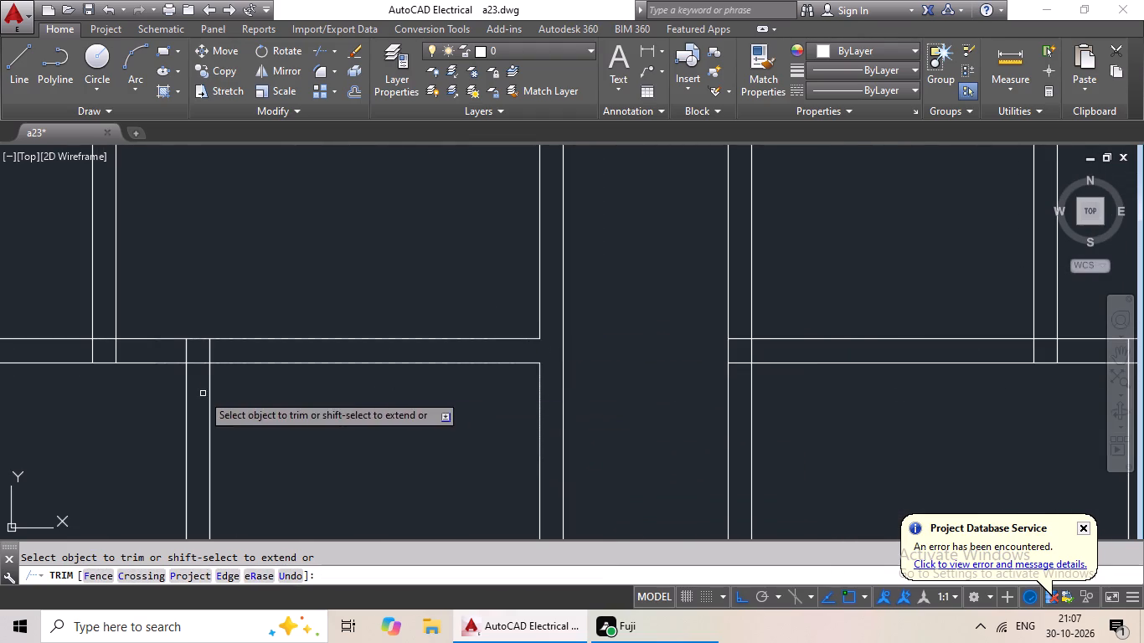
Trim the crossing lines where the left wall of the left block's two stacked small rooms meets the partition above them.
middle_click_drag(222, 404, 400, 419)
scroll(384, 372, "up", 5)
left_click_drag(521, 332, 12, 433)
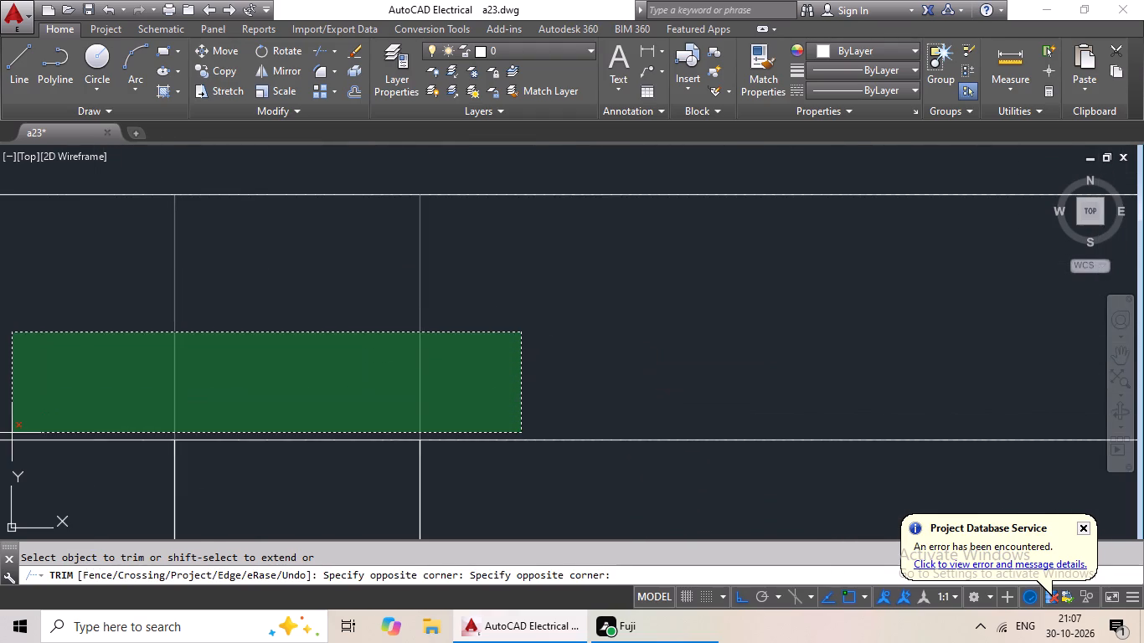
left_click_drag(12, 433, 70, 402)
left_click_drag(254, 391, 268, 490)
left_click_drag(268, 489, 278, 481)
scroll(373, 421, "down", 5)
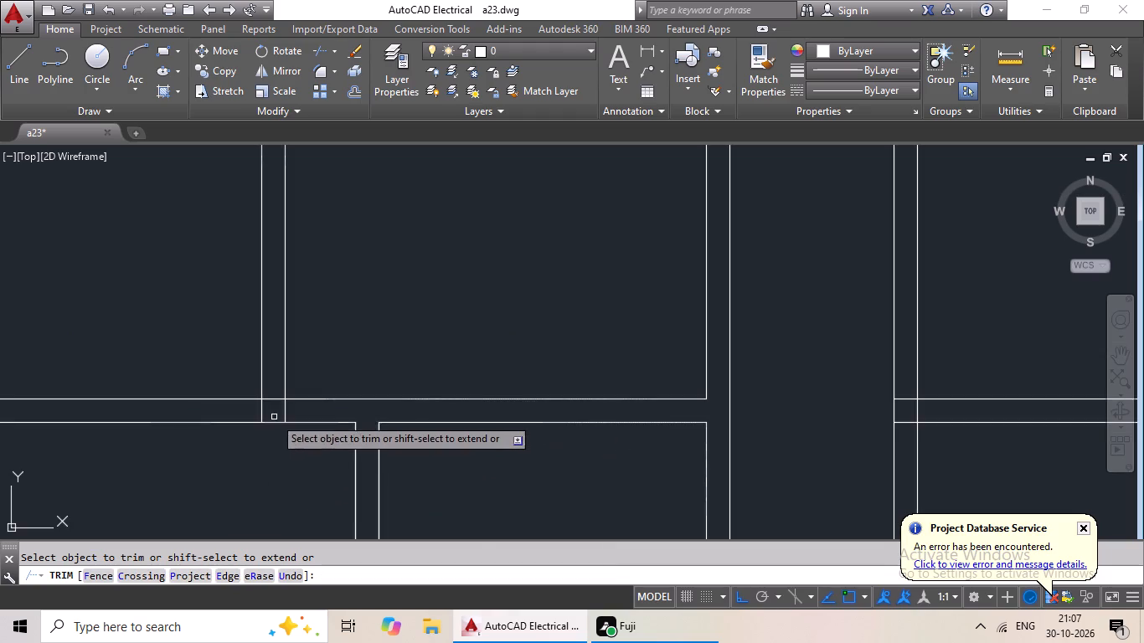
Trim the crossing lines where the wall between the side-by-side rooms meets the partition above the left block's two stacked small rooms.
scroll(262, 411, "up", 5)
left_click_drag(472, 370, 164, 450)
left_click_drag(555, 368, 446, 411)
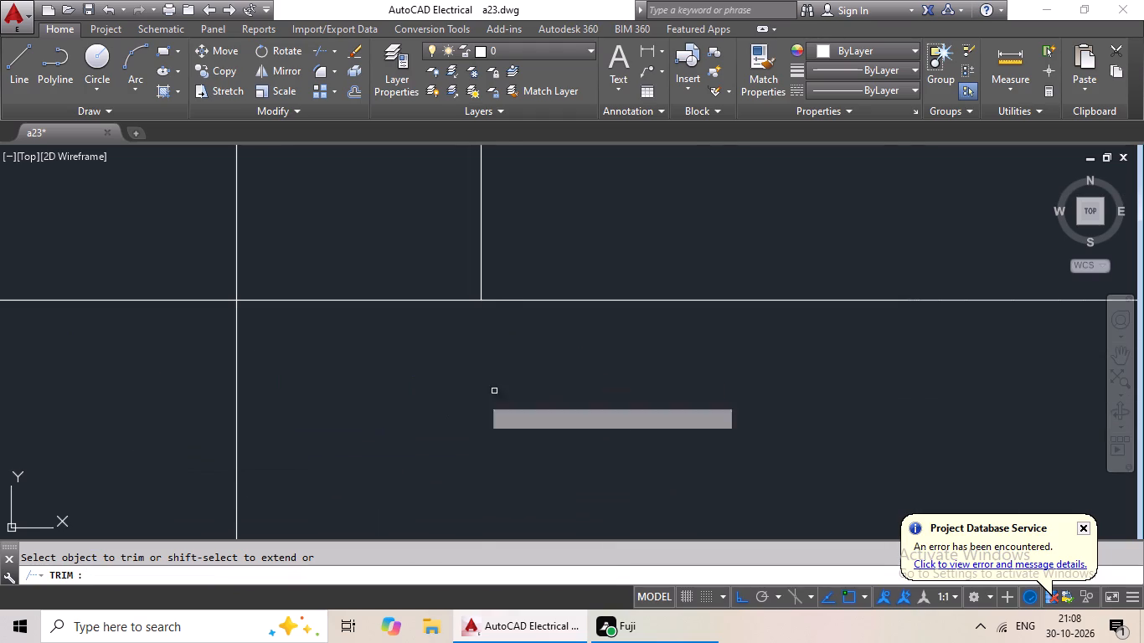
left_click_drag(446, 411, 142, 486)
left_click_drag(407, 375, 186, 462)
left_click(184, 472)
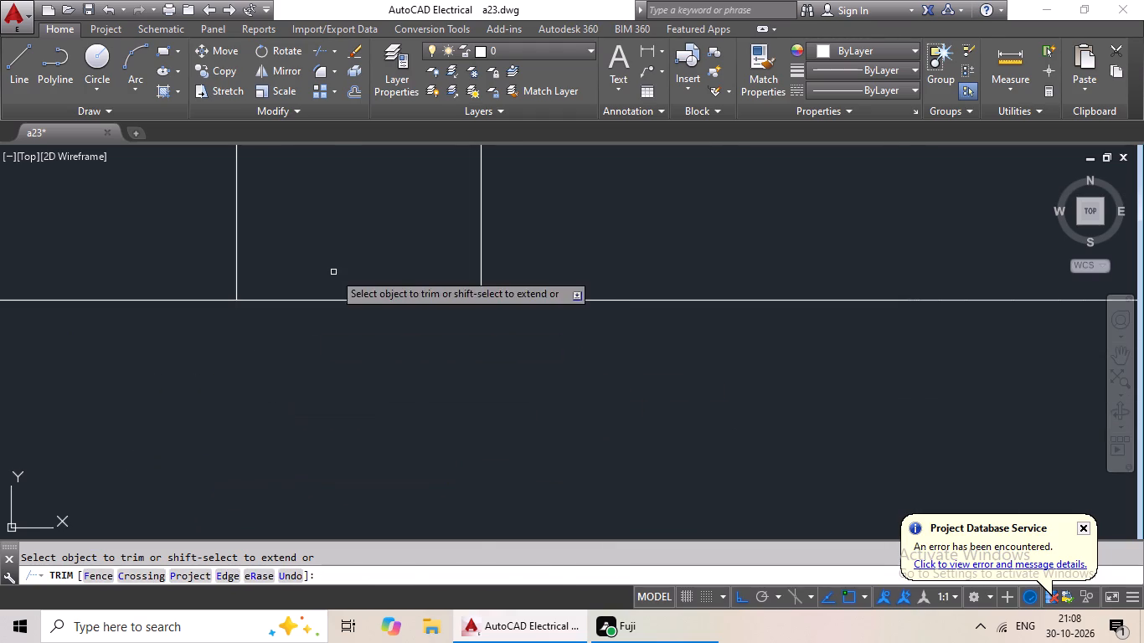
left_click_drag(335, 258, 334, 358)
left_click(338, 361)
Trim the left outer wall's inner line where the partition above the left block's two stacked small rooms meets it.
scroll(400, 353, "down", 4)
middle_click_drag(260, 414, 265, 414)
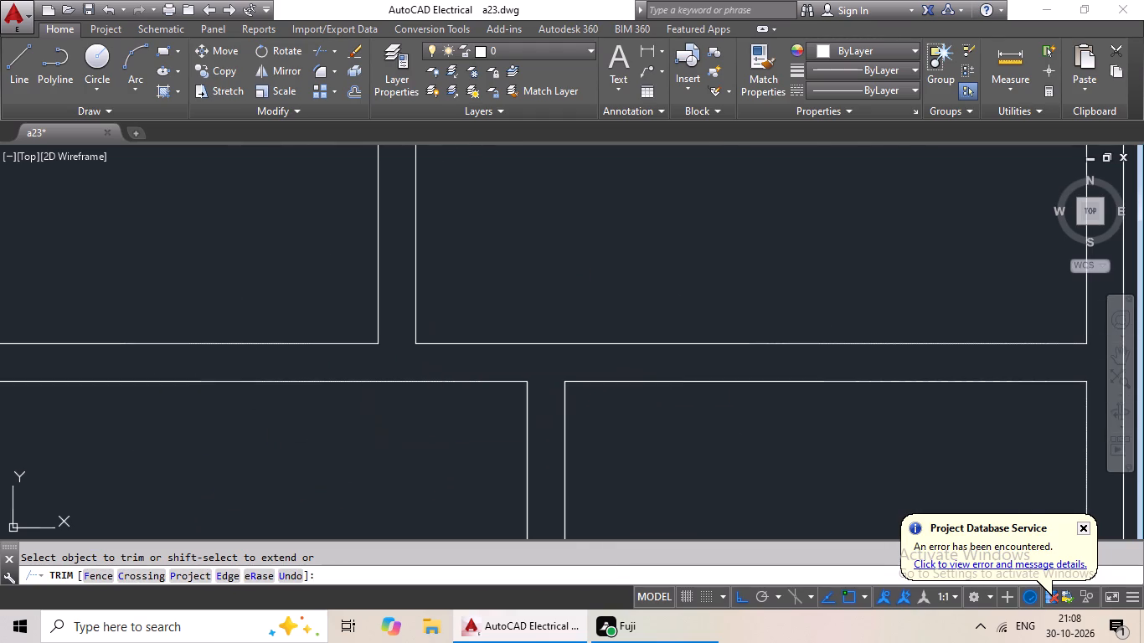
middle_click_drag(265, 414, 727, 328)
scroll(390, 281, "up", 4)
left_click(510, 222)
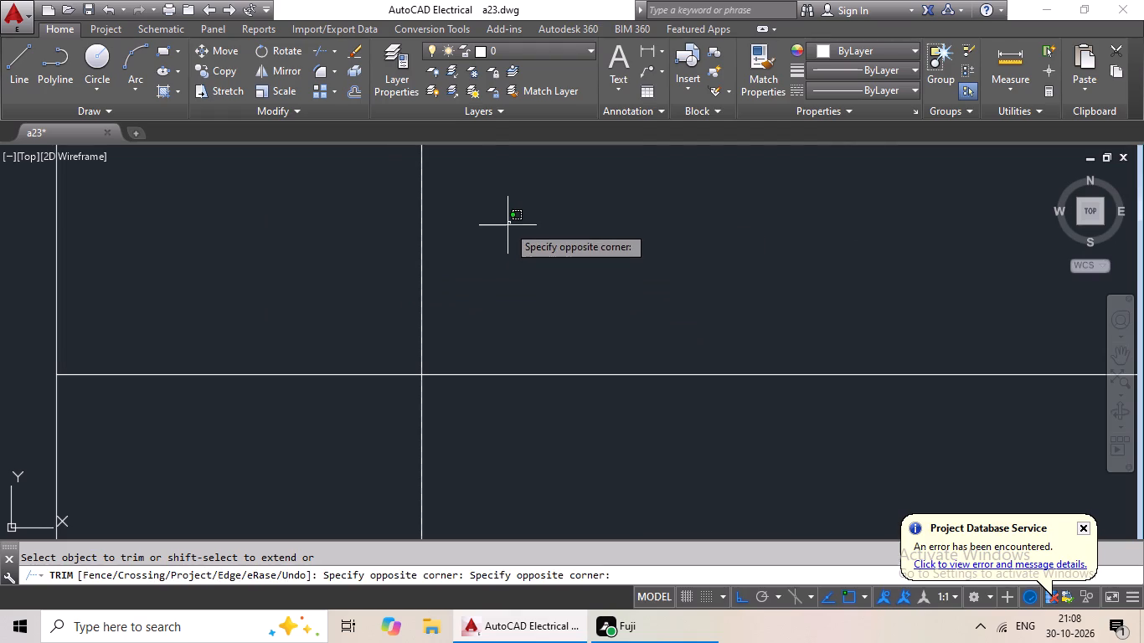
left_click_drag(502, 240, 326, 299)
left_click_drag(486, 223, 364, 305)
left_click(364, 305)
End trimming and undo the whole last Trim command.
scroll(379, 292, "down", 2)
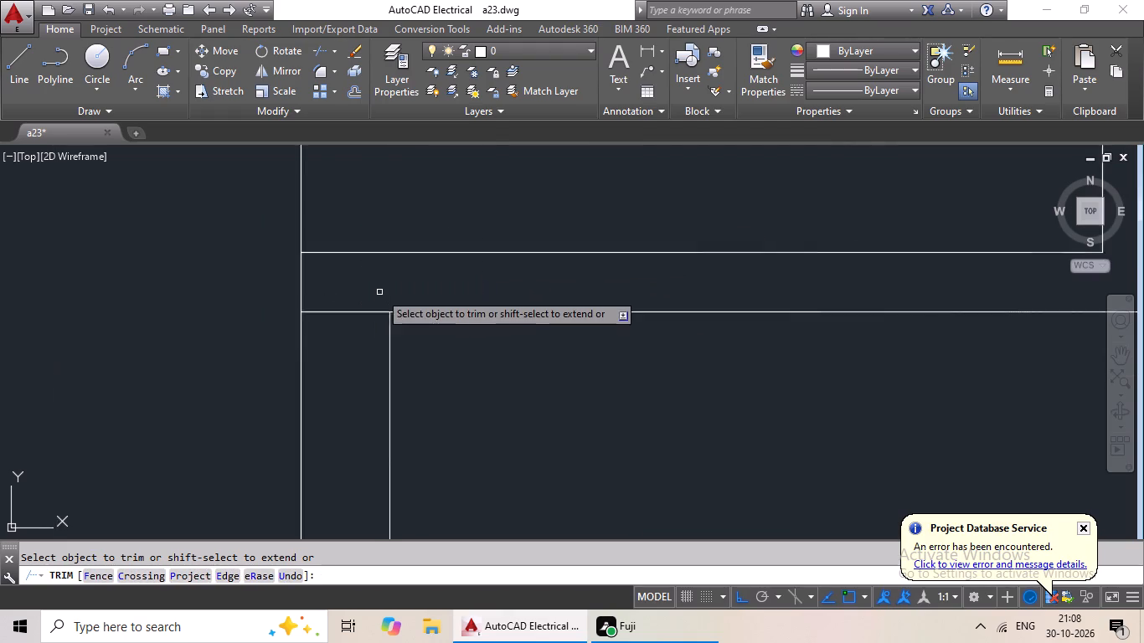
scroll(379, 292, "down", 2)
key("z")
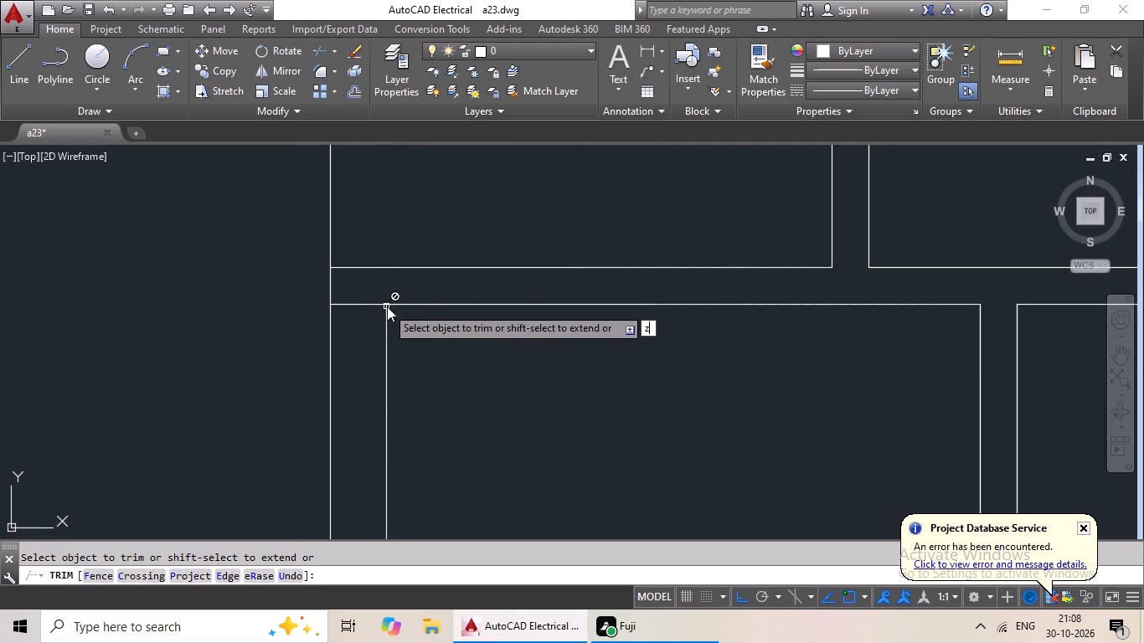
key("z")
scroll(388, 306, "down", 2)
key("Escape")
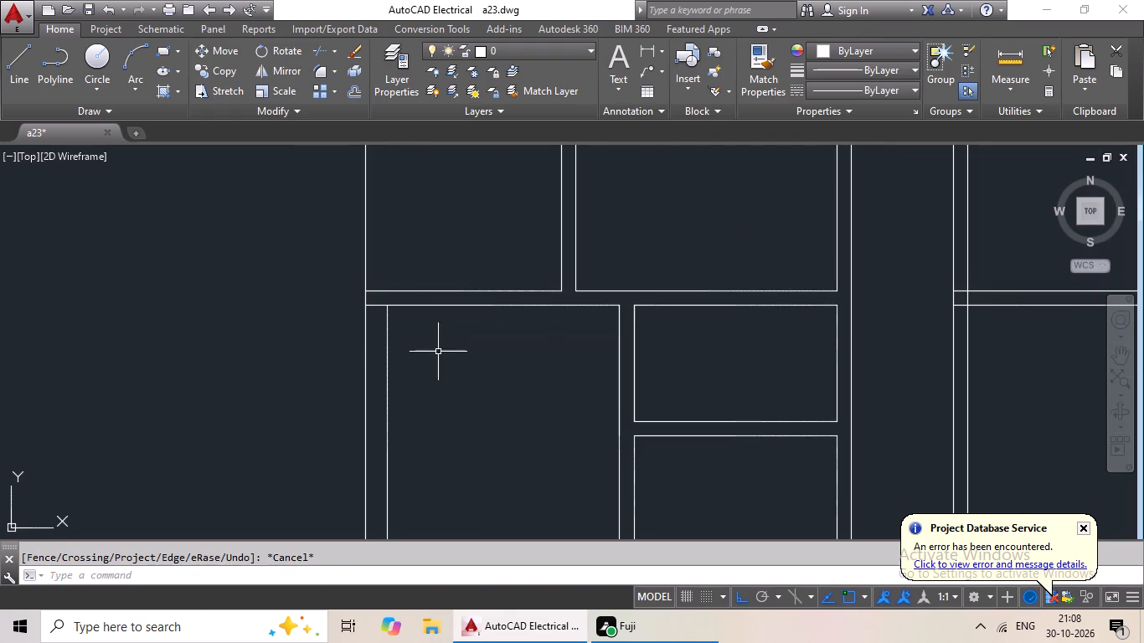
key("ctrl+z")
Restart Trim and clean up the overlapping wall lines at the bottom-left corner of the plan's outer walls.
scroll(445, 347, "down", 4, "ctrl")
scroll(248, 356, "down", 4)
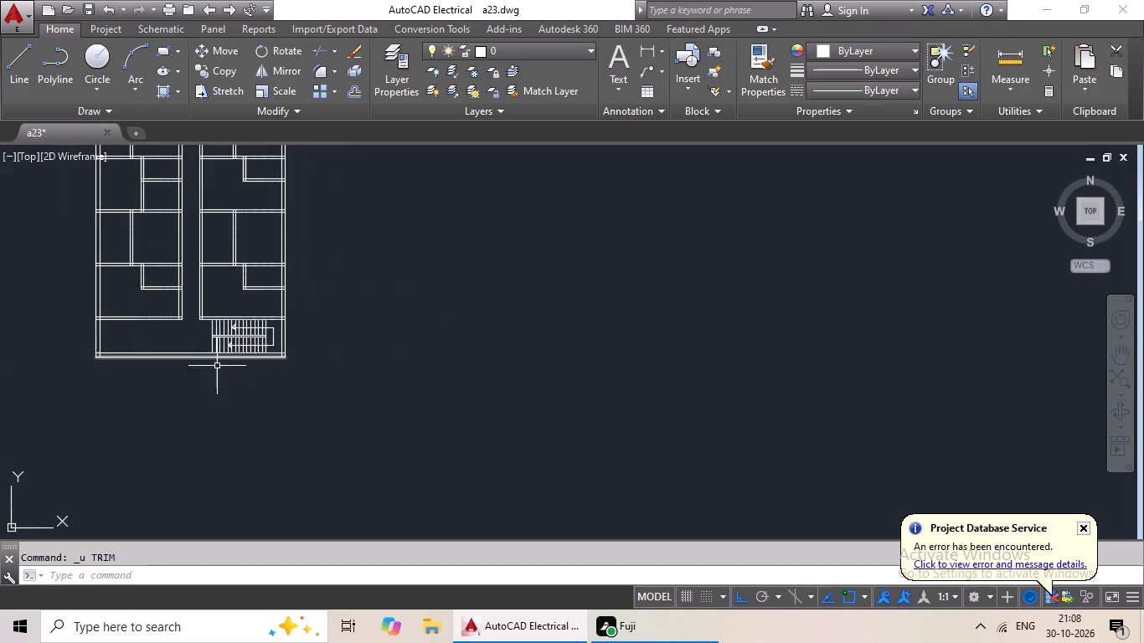
middle_click_drag(114, 317, 213, 338)
scroll(196, 346, "up", 4)
scroll(268, 369, "down", 1)
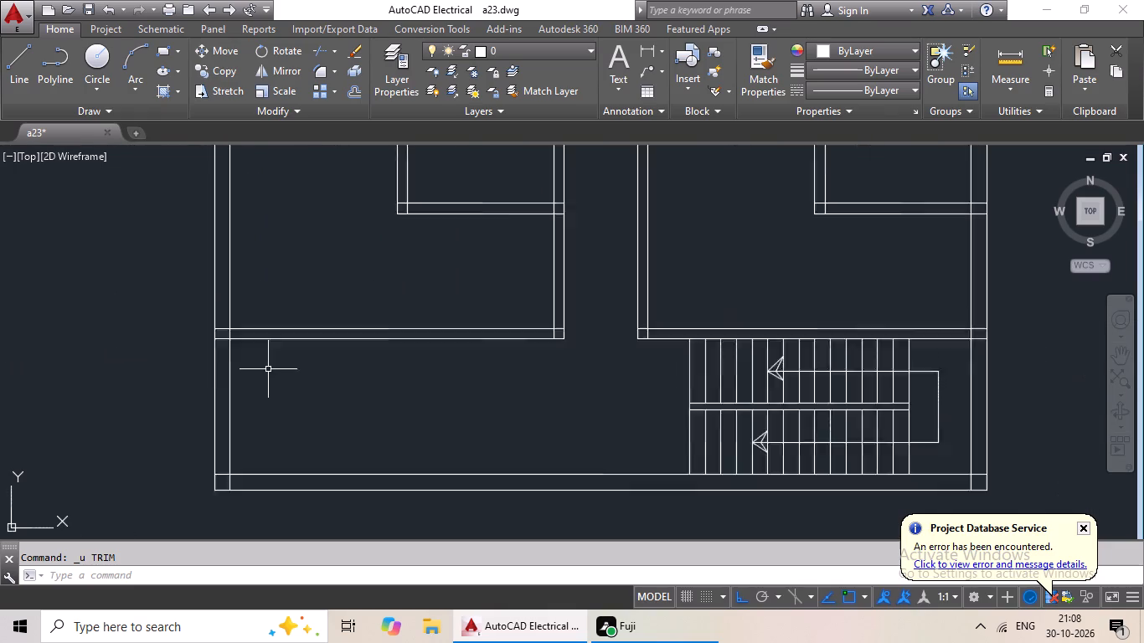
scroll(268, 369, "down", 2)
key("Escape")
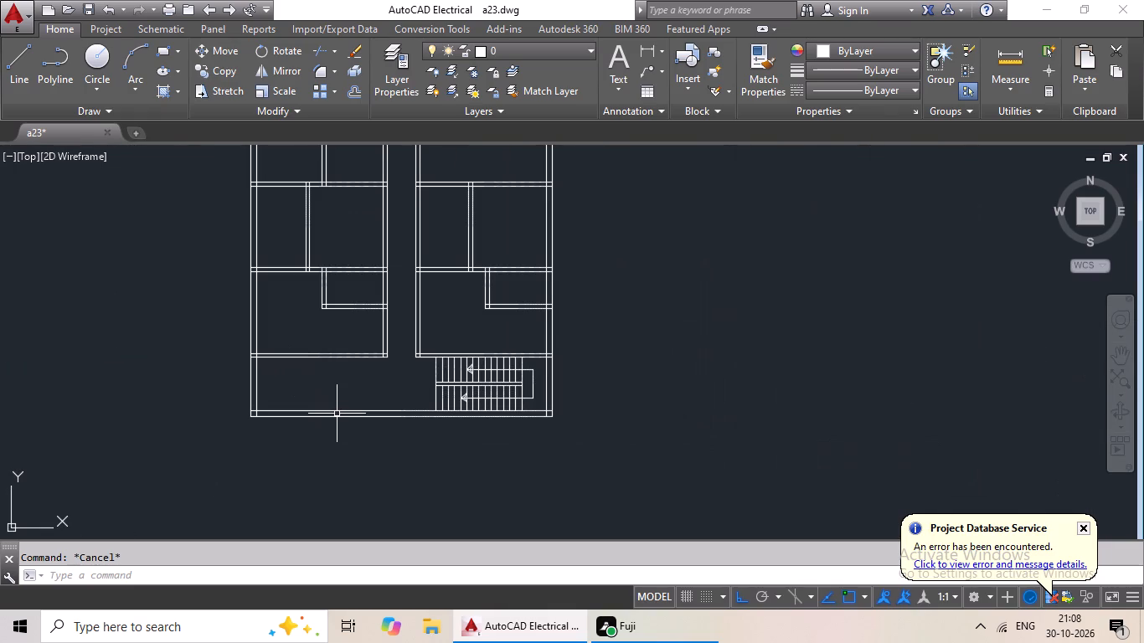
key("t")
key("r")
key("space")
key("space")
scroll(246, 416, "up", 4)
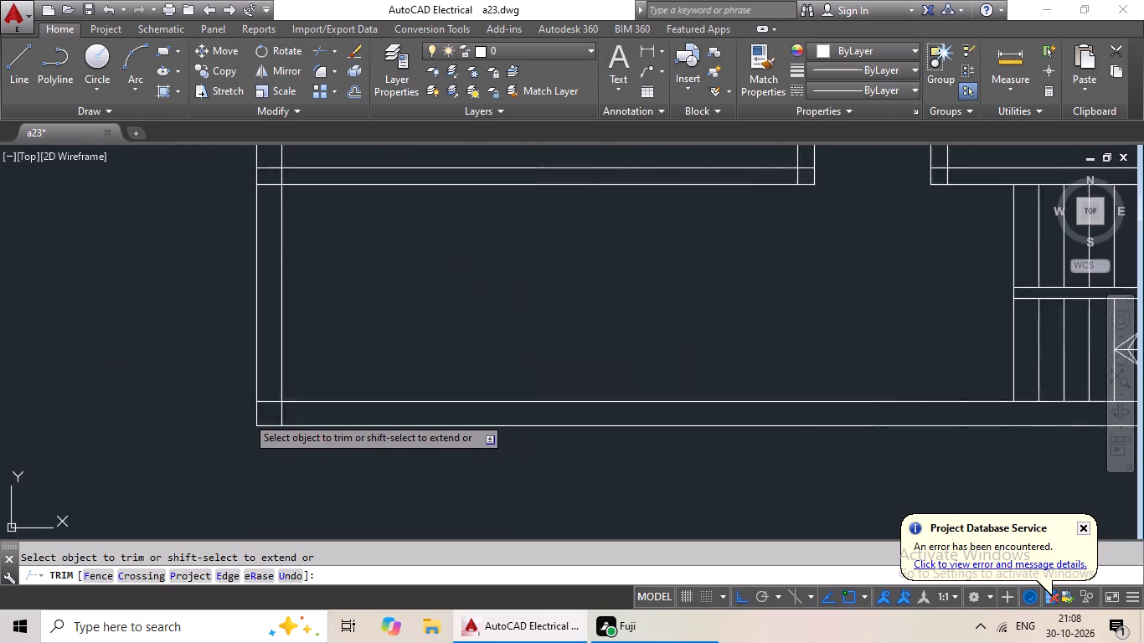
scroll(312, 399, "up", 3)
left_click_drag(327, 409, 187, 462)
left_click(185, 462)
left_click_drag(197, 314, 193, 450)
left_click(194, 443)
Trim the overlapping wall lines at the bottom-right corner of the plan's outer walls, beside the staircase.
scroll(212, 419, "down", 5)
middle_click_drag(363, 351, 180, 452)
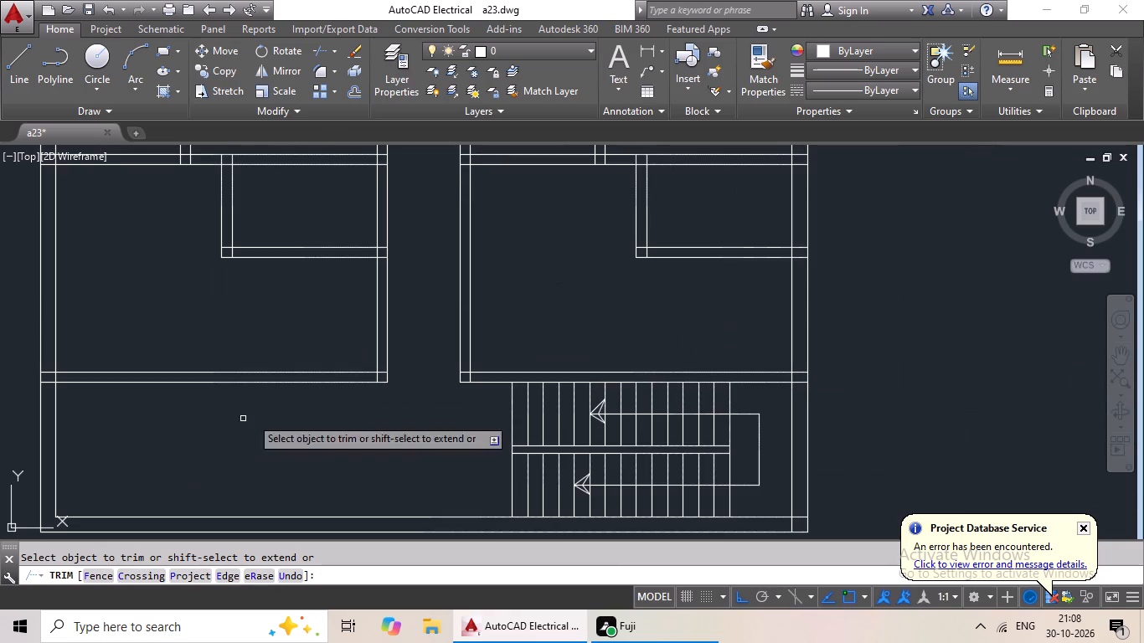
middle_click_drag(334, 393, 182, 403)
middle_click_drag(605, 424, 518, 324)
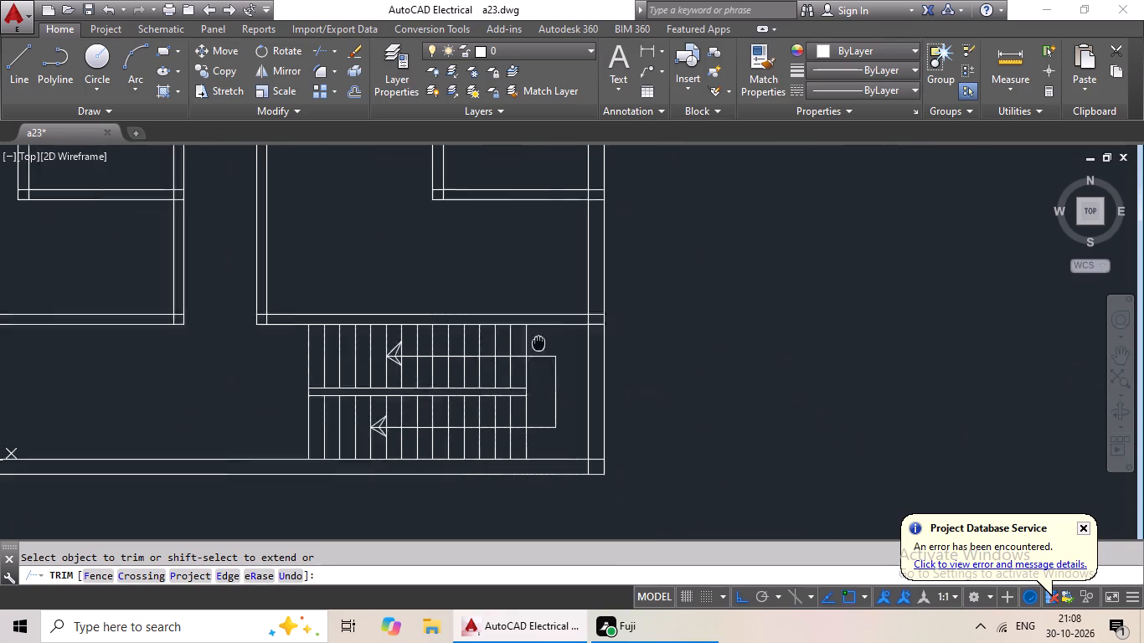
middle_click_drag(518, 324, 497, 301)
scroll(544, 421, "up", 4)
left_click_drag(513, 296, 503, 323)
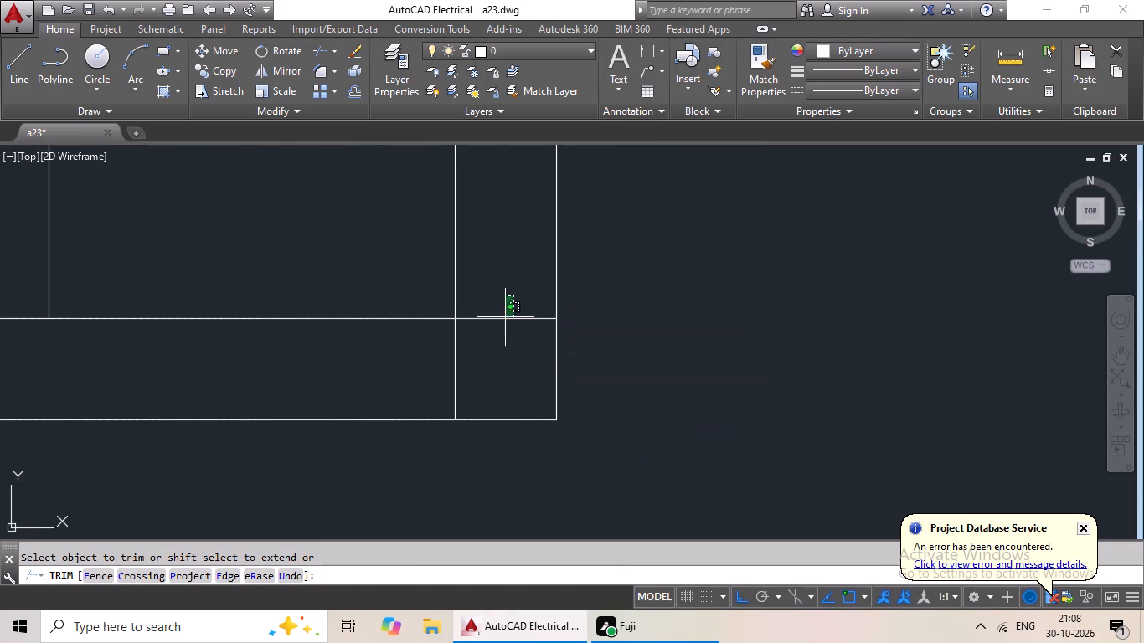
left_click_drag(503, 323, 464, 399)
left_click_drag(473, 379, 432, 399)
left_click_drag(483, 341, 428, 365)
left_click(430, 366)
Trim the crossing lines where the partition above the staircase meets the right outer wall.
scroll(443, 358, "down", 5)
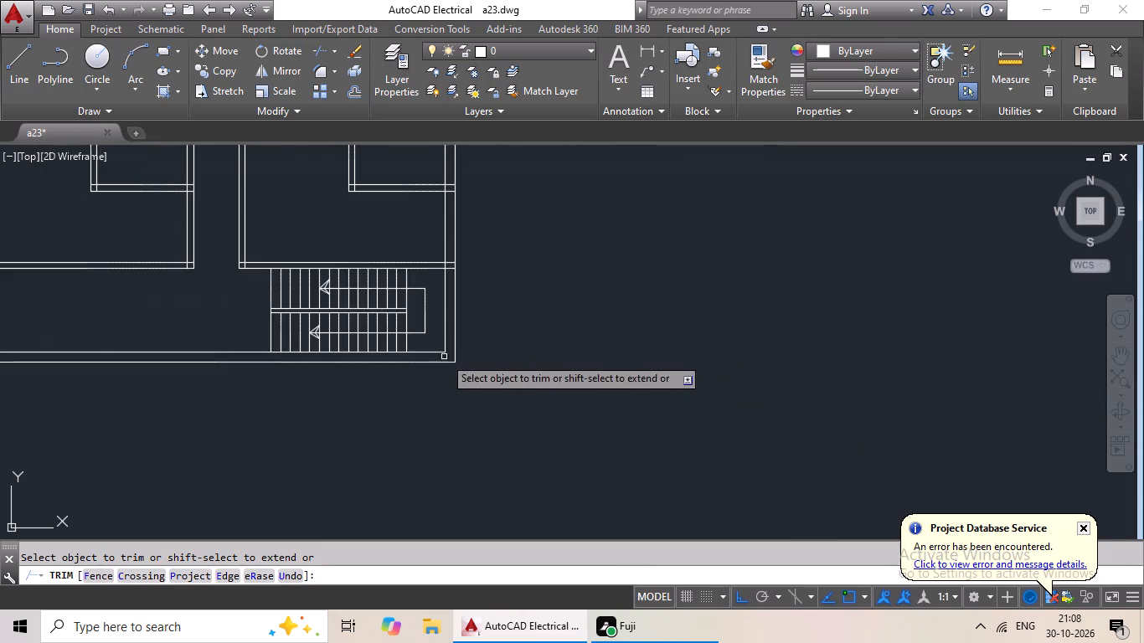
middle_click_drag(400, 294, 391, 387)
scroll(436, 363, "up", 4)
scroll(465, 296, "up", 3)
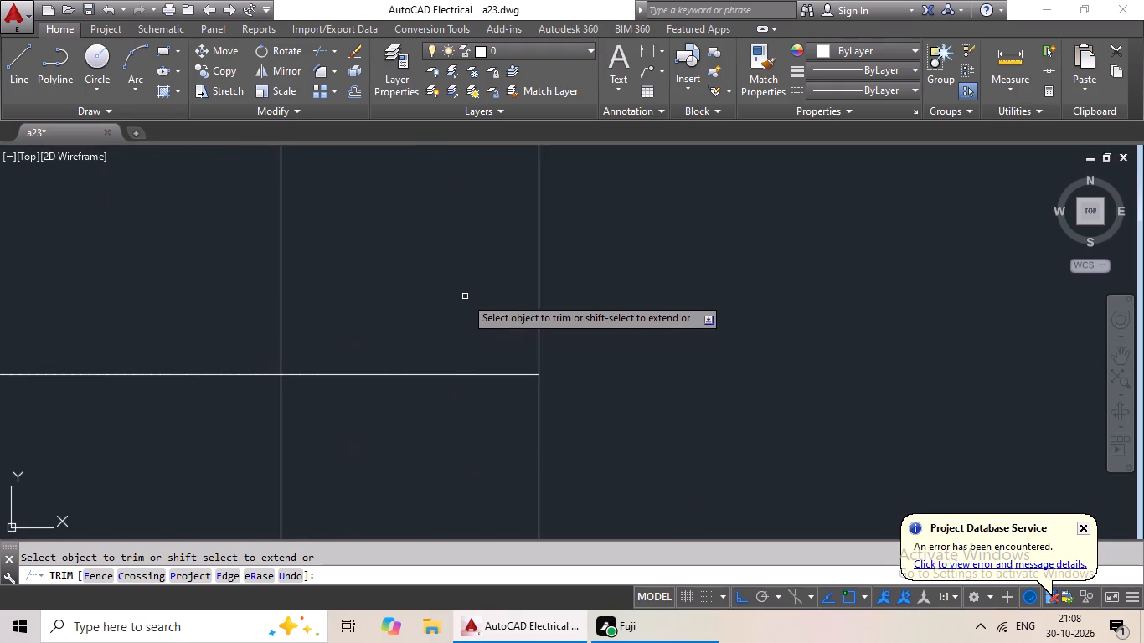
scroll(465, 296, "down", 1)
left_click_drag(471, 306, 404, 481)
left_click(404, 481)
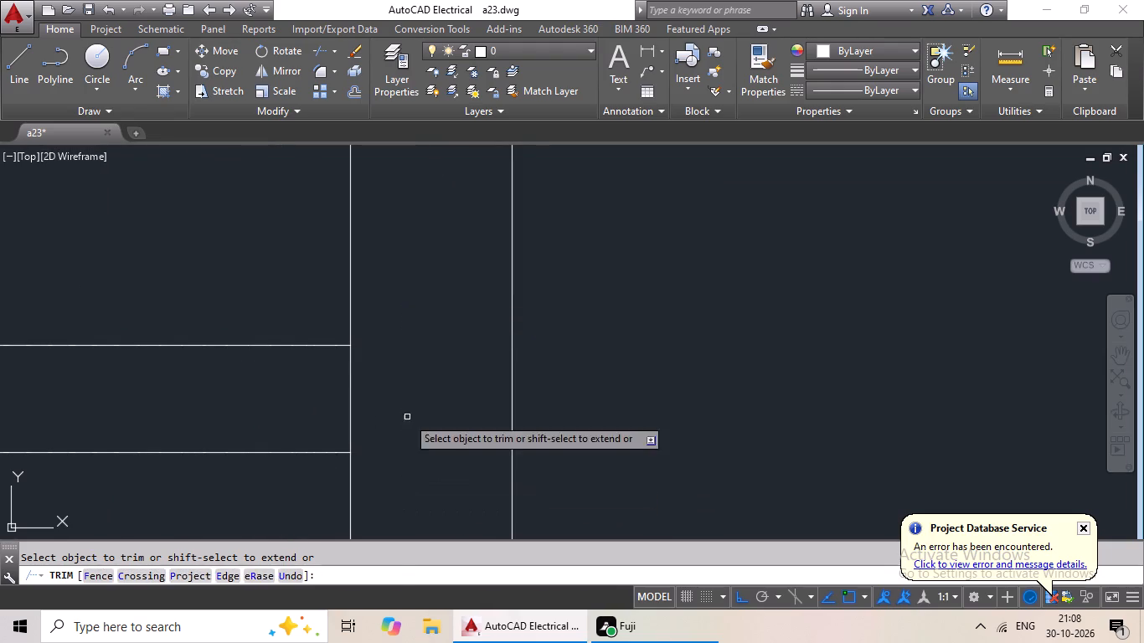
left_click_drag(413, 383, 292, 407)
left_click(293, 407)
Trim the overlapping lines at the right block's bottom-left corner, above the staircase.
scroll(298, 402, "down", 4)
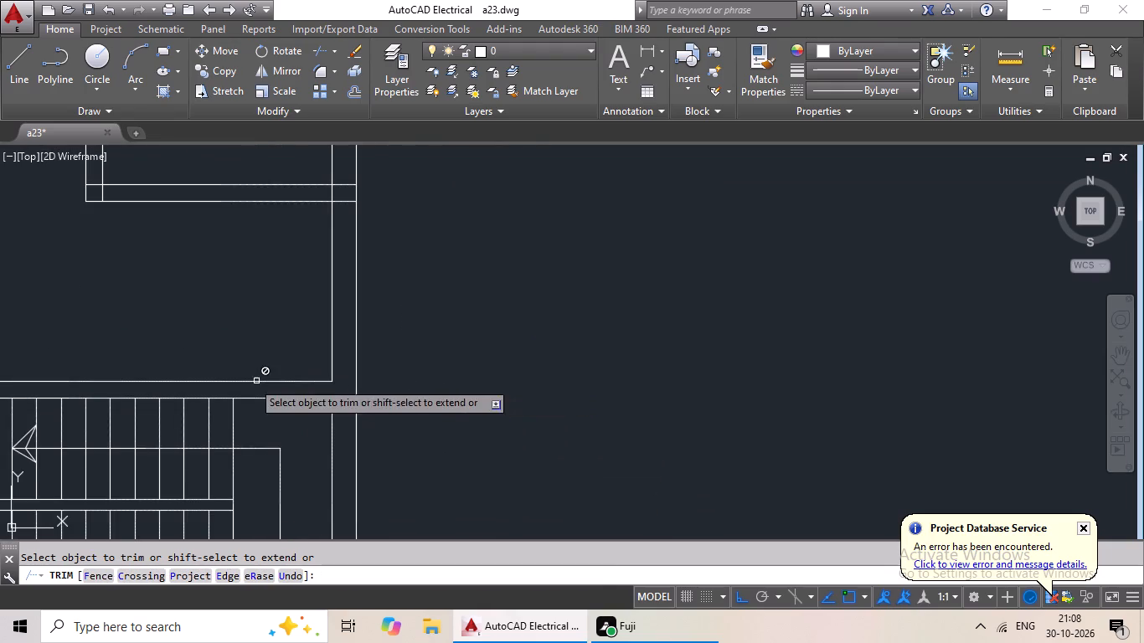
middle_click_drag(232, 381, 768, 324)
scroll(358, 331, "up", 5)
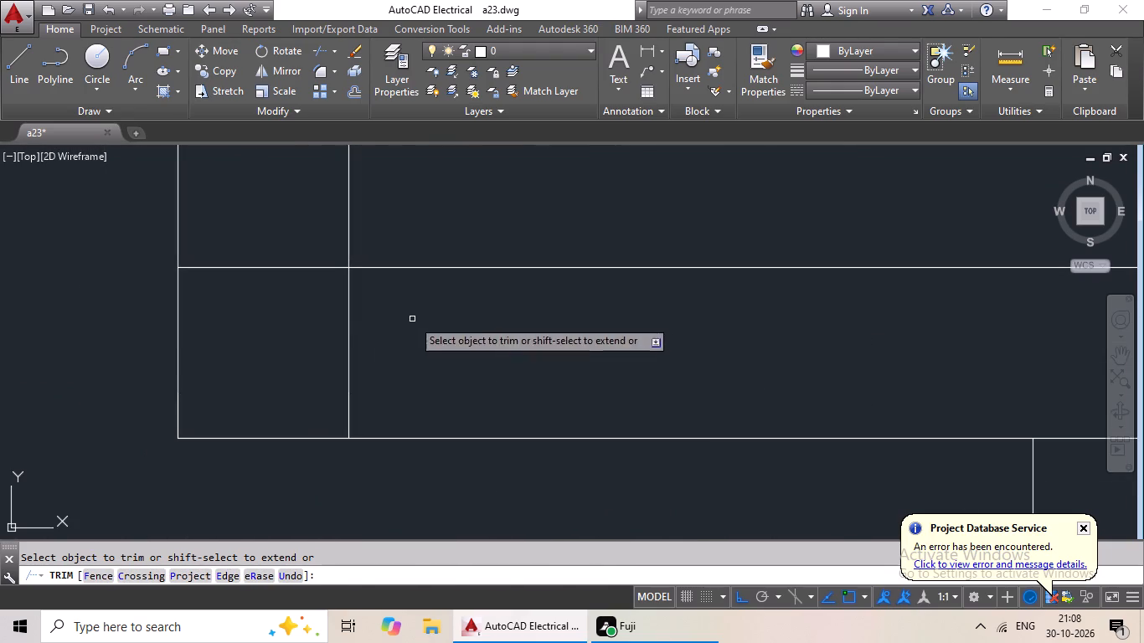
left_click_drag(405, 323, 301, 390)
left_click(301, 390)
left_click_drag(291, 234, 265, 352)
left_click(266, 349)
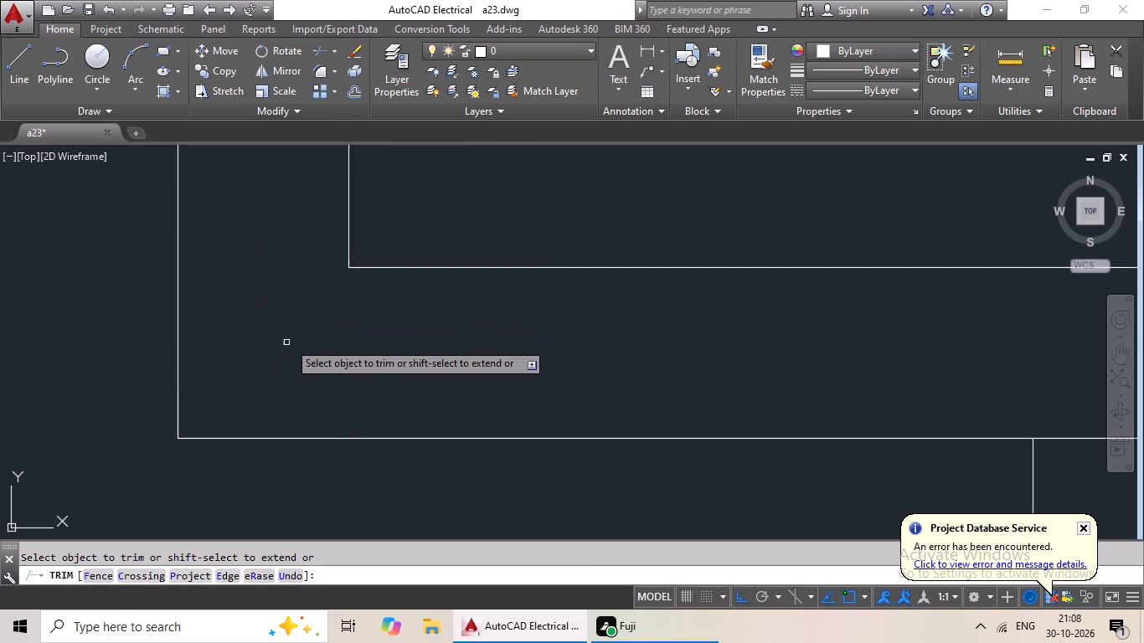
Trim the overlapping lines at the left block's bottom-right corner, beside the central passage.
scroll(303, 337, "down", 3)
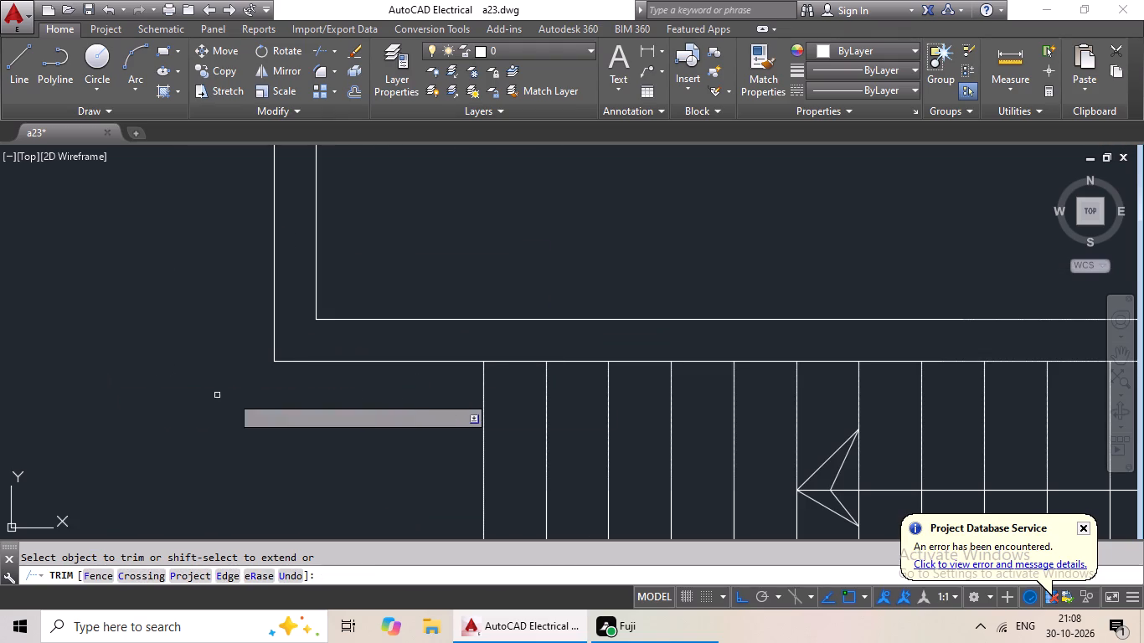
scroll(173, 390, "down", 2)
middle_click_drag(171, 390, 394, 396)
scroll(315, 368, "up", 4)
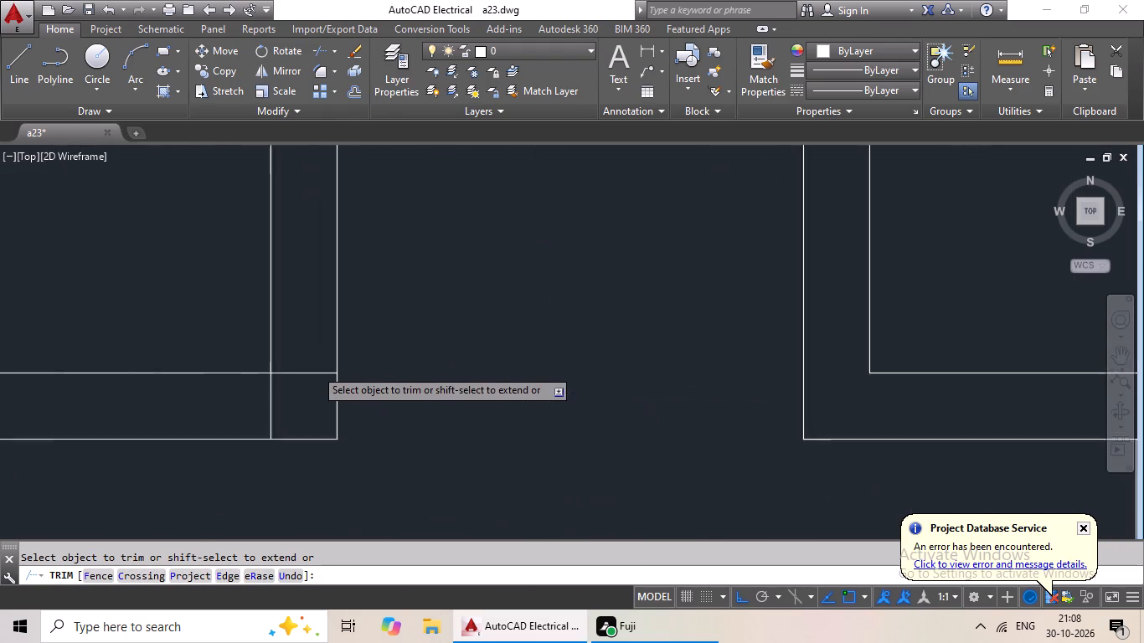
scroll(315, 368, "up", 1)
left_click_drag(313, 351, 277, 445)
left_click(277, 445)
left_click_drag(304, 413, 160, 456)
left_click(160, 456)
Trim the crossing lines where the left block's bottom wall meets the left outer wall.
scroll(290, 430, "down", 4)
middle_click_drag(202, 435, 848, 303)
scroll(96, 303, "up", 4)
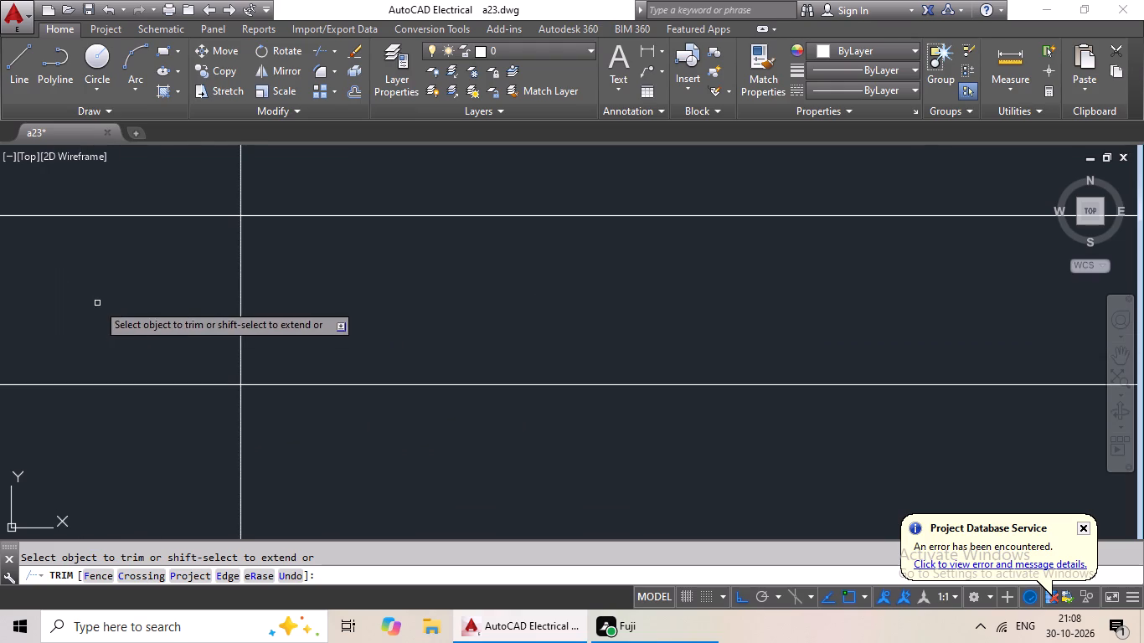
middle_click(100, 304)
middle_click_drag(410, 314, 891, 314)
left_click_drag(836, 282, 653, 334)
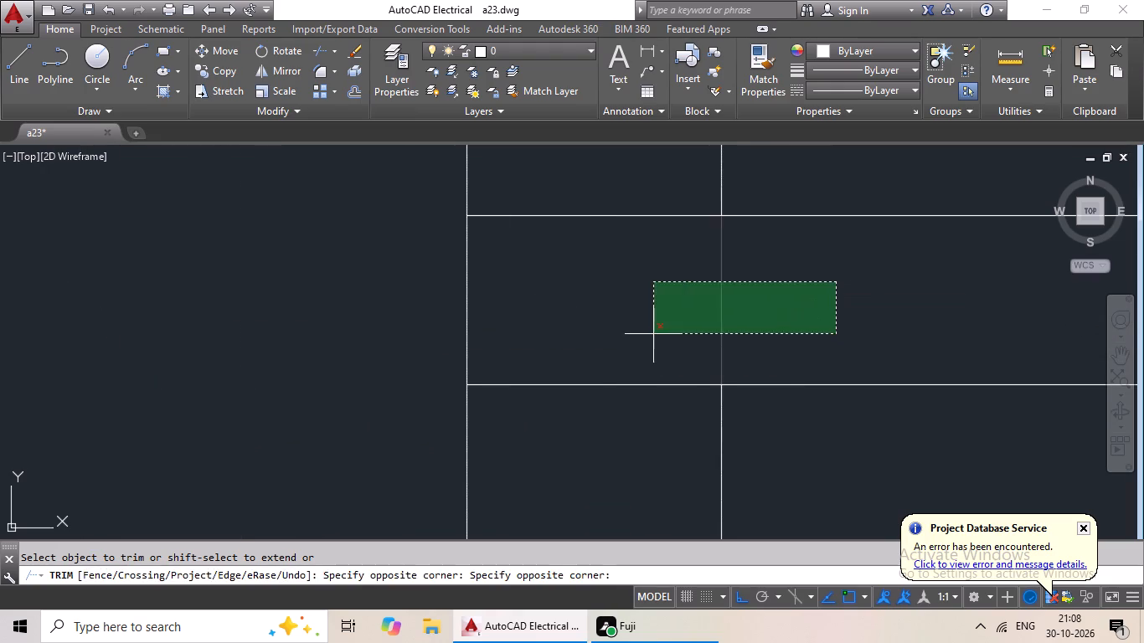
left_click(652, 335)
left_click_drag(618, 198, 586, 428)
left_click(586, 428)
Trim the crossing lines where the bottom wall of the left block's lowest small room meets the block's right wall.
scroll(600, 407, "down", 5)
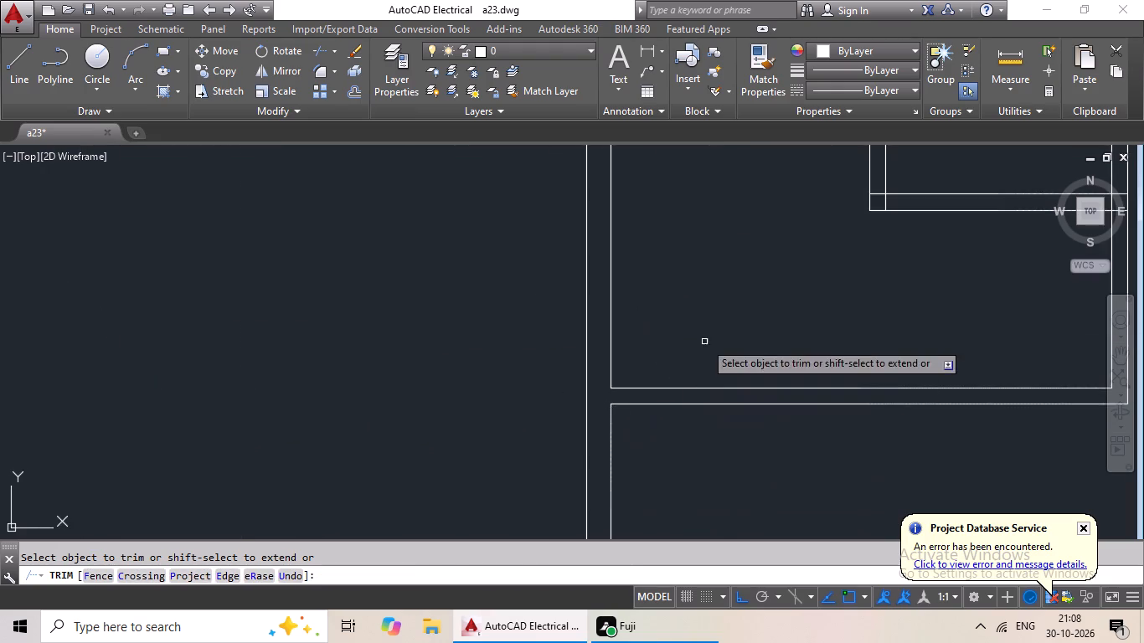
middle_click_drag(704, 342, 324, 462)
middle_click_drag(404, 429, 312, 471)
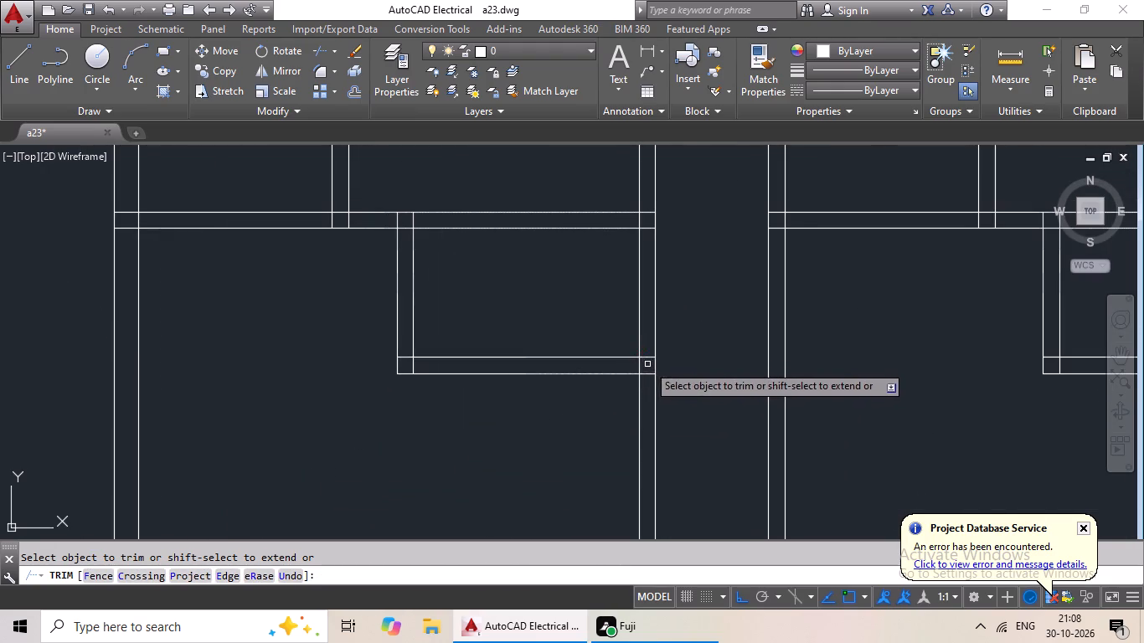
scroll(647, 364, "up", 4)
left_click_drag(641, 338, 645, 424)
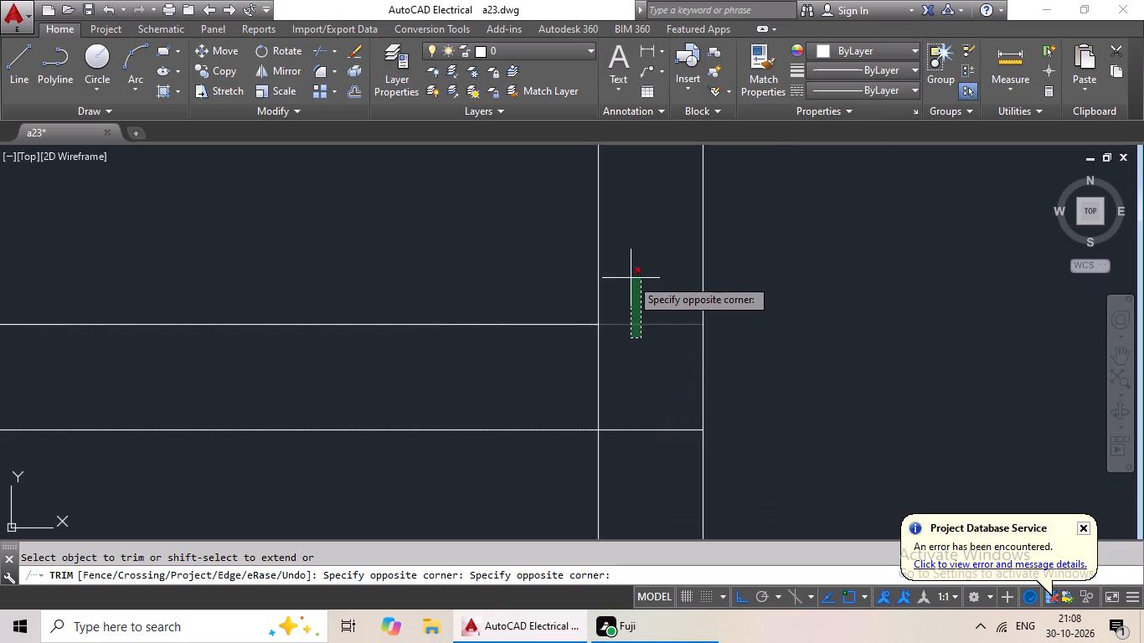
left_click(635, 280)
left_click_drag(633, 359, 523, 405)
left_click(523, 405)
left_click_drag(668, 368, 662, 457)
left_click(662, 456)
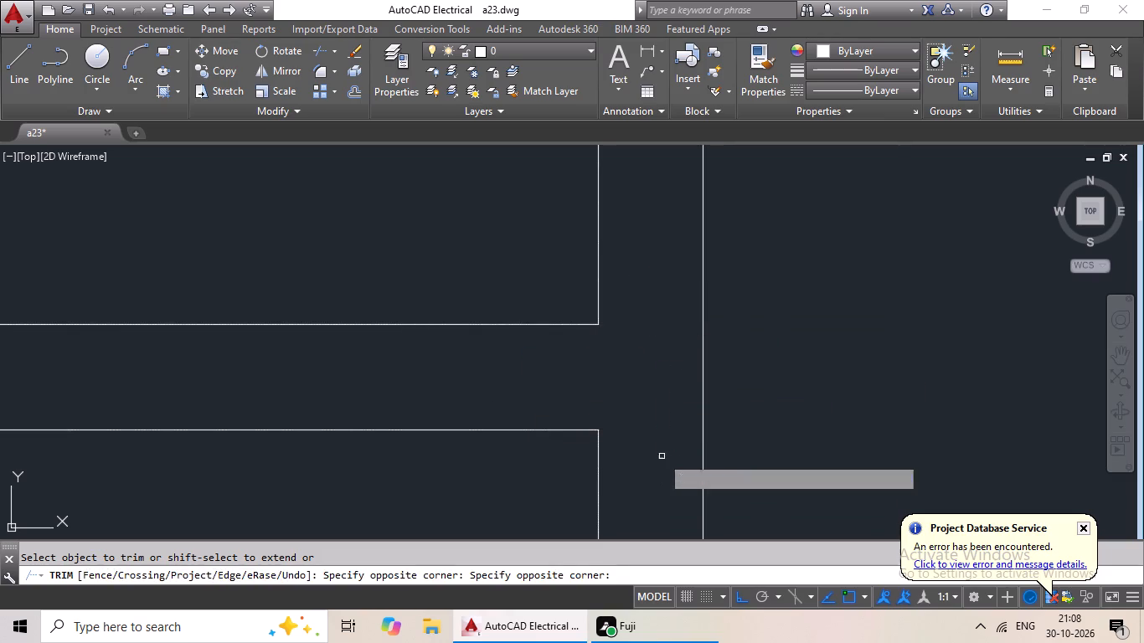
Trim the overlapping lines at the bottom-left corner of the left block's lowest small room.
scroll(672, 437, "down", 3)
scroll(288, 419, "up", 5)
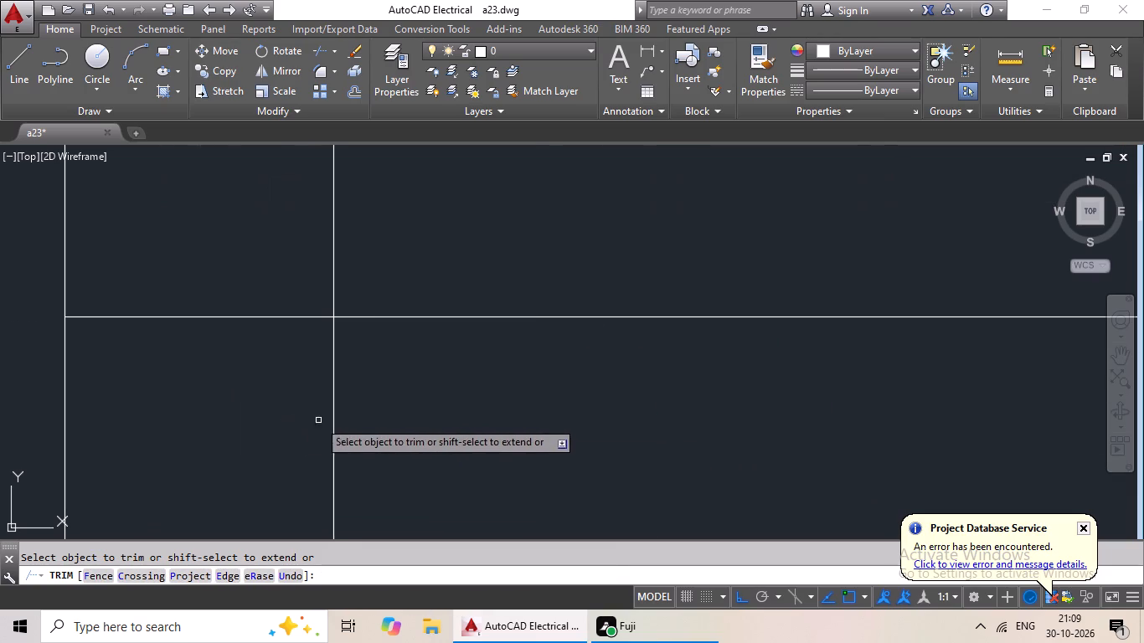
left_click_drag(506, 387, 288, 427)
left_click(287, 427)
left_click_drag(280, 256, 241, 388)
left_click(244, 385)
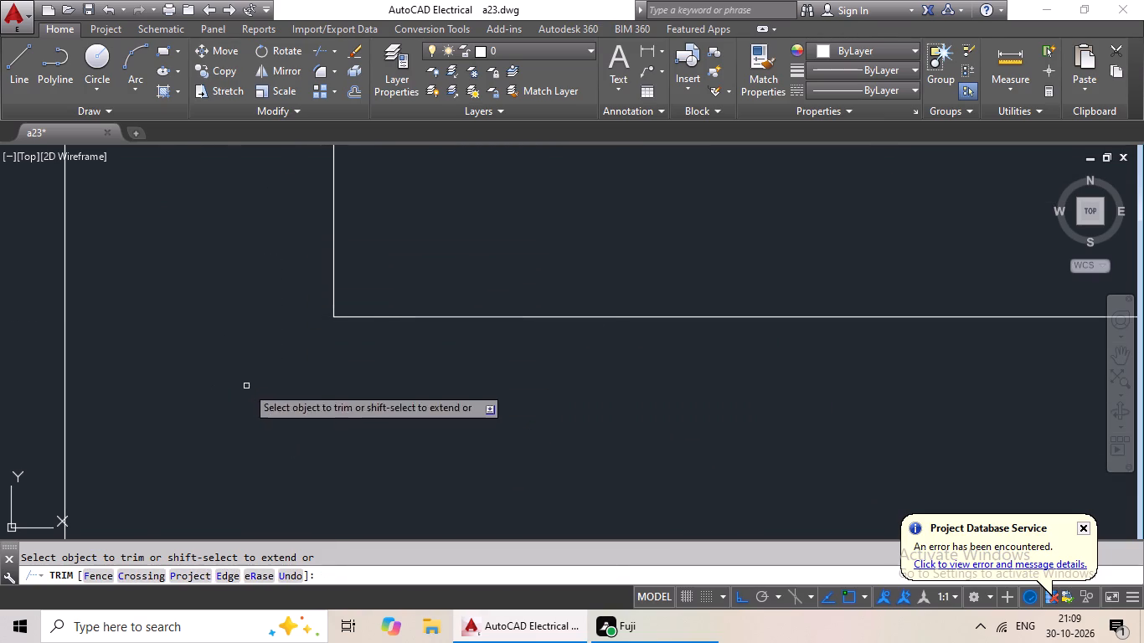
Trim the crossing lines where the partition above the left block's lowest small room meets the block's right wall.
scroll(319, 380, "down", 4)
middle_click_drag(389, 305, 301, 462)
scroll(350, 389, "down", 2)
middle_click_drag(367, 375, 260, 456)
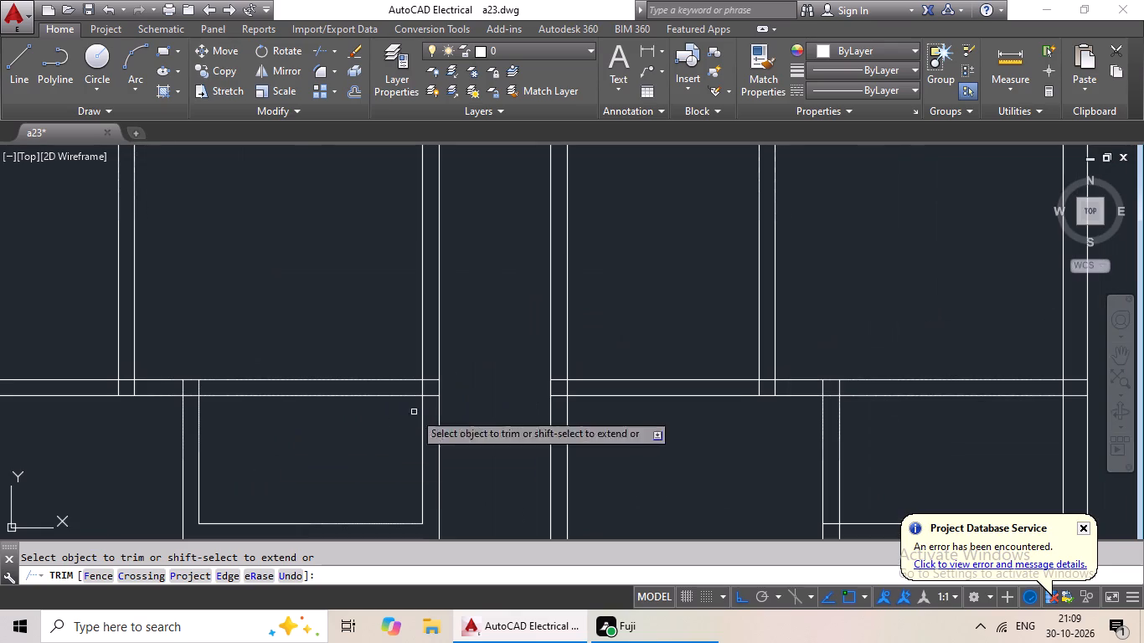
scroll(420, 381, "up", 4)
left_click_drag(465, 337, 443, 501)
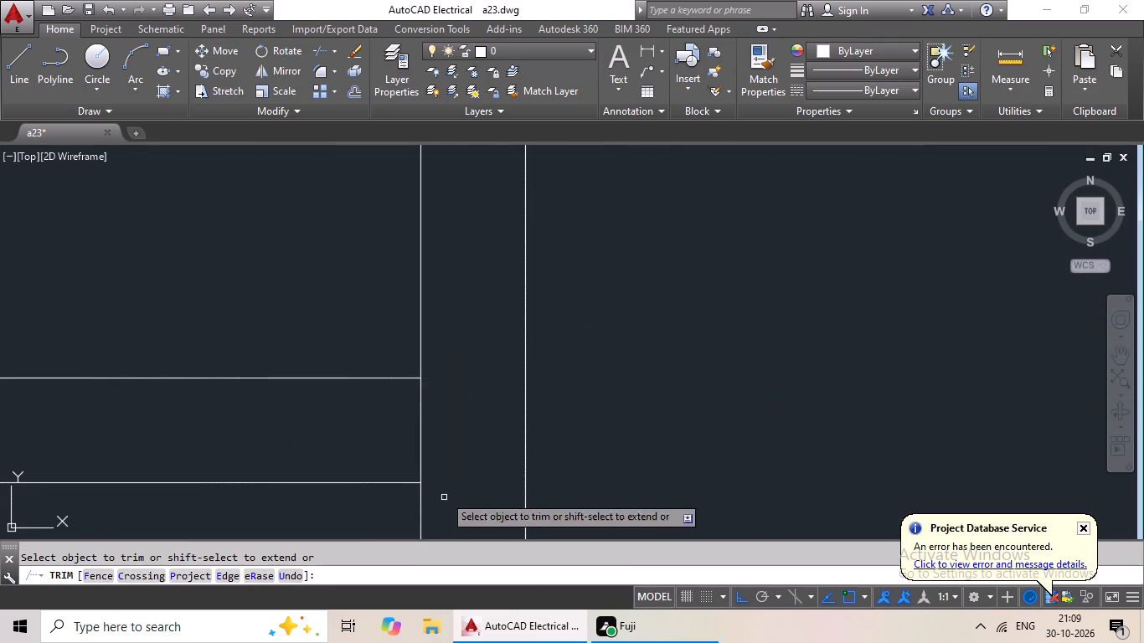
left_click_drag(469, 398, 322, 440)
left_click(321, 440)
Trim the crossing lines where the left wall of the left block's lowest small room meets the partition above it.
scroll(444, 414, "down", 4)
middle_click_drag(267, 447, 487, 432)
scroll(418, 412, "up", 3)
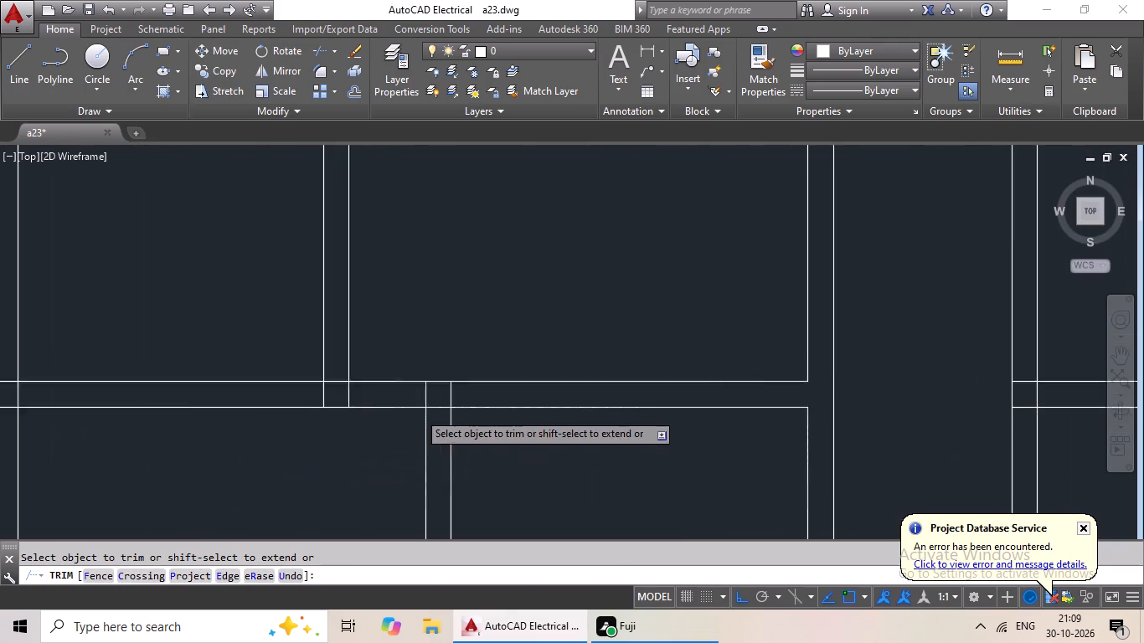
scroll(418, 412, "up", 1)
left_click_drag(626, 342, 372, 370)
left_click_drag(372, 370, 414, 363)
left_click_drag(455, 354, 477, 415)
left_click(477, 415)
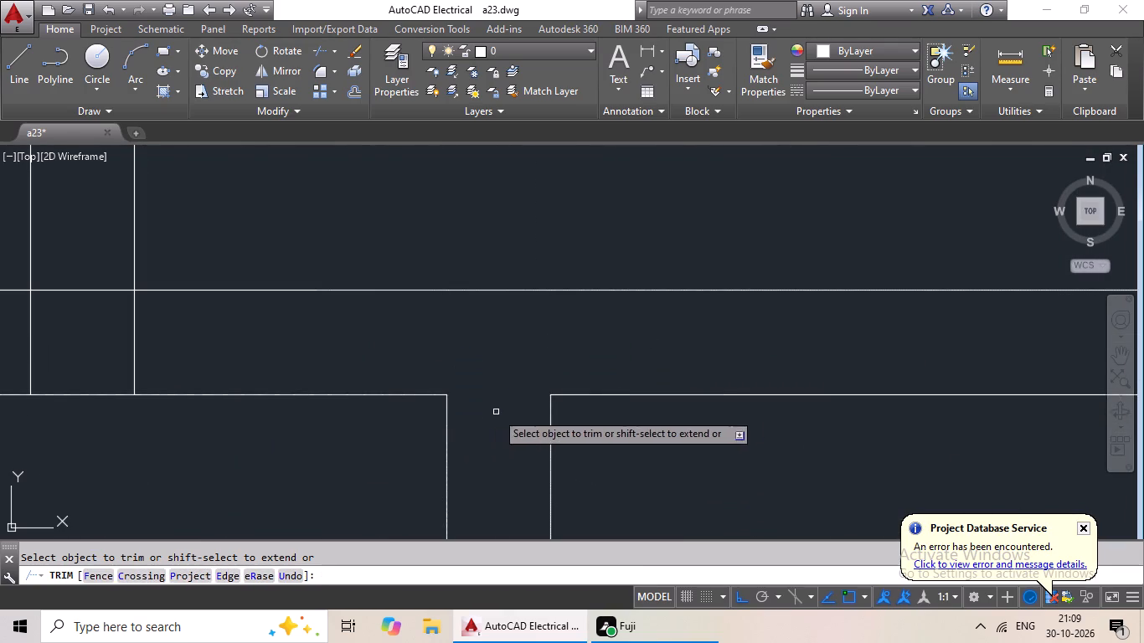
Trim the crossing lines where the left block's lowest two-room divider meets the partition below it.
scroll(529, 397, "down", 2)
scroll(331, 373, "up", 4)
left_click_drag(683, 363, 225, 455)
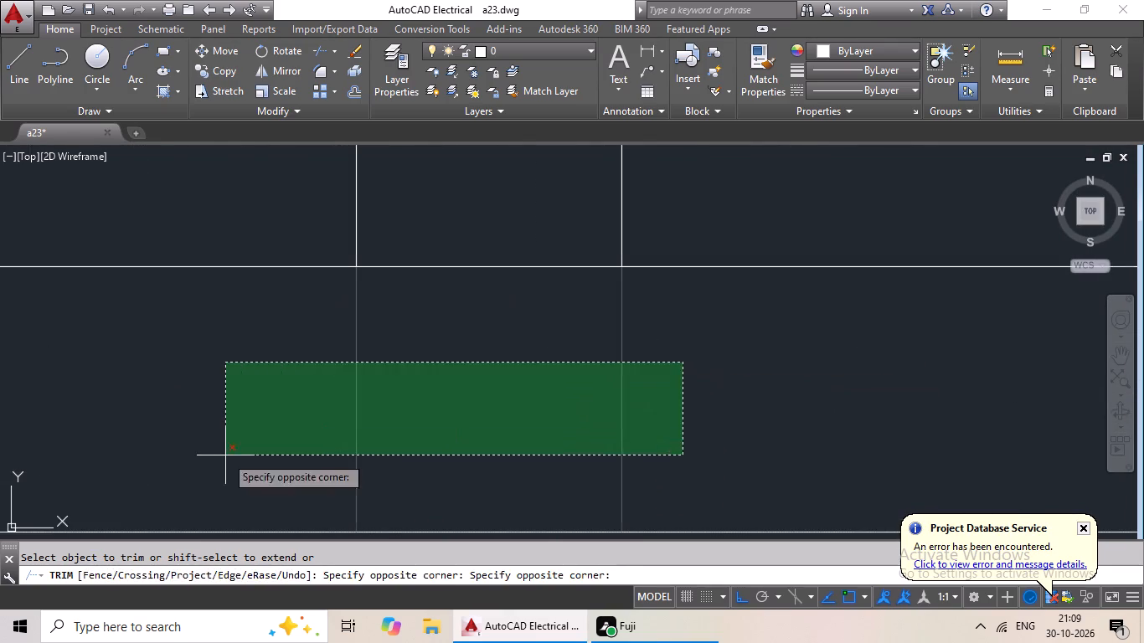
left_click(225, 455)
left_click_drag(440, 230, 393, 400)
scroll(405, 406, "down", 1)
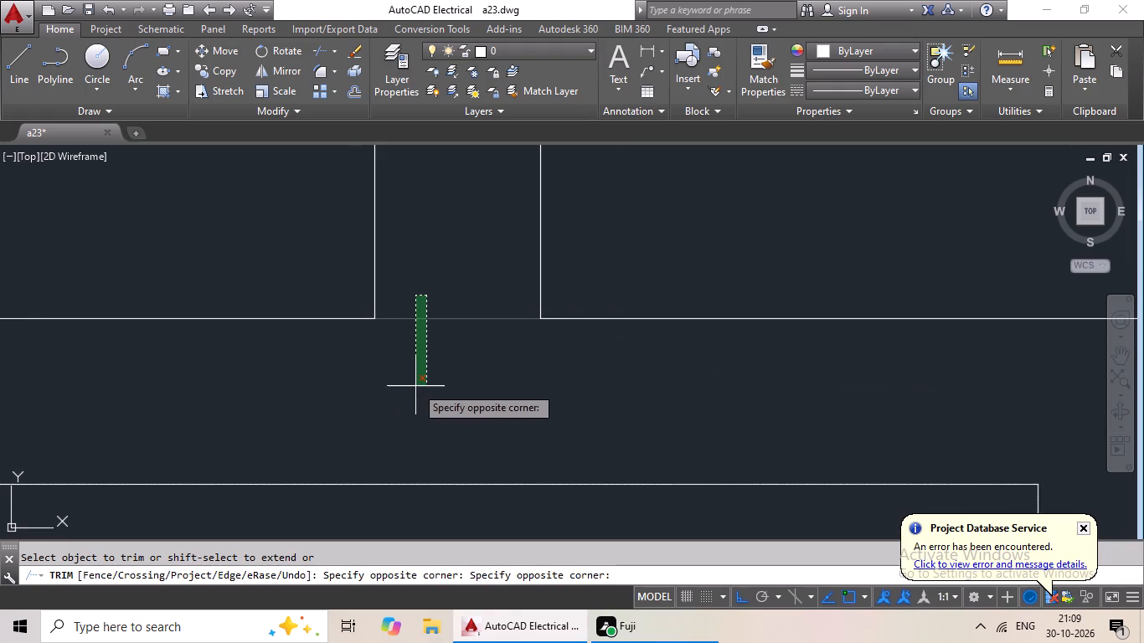
left_click(415, 386)
Trim the crossing lines where the partition above the left block's lowest small room meets the left outer wall.
scroll(575, 335, "down", 3)
scroll(504, 364, "down", 2)
middle_click_drag(400, 390, 537, 378)
scroll(454, 345, "up", 4)
left_click_drag(556, 327, 442, 378)
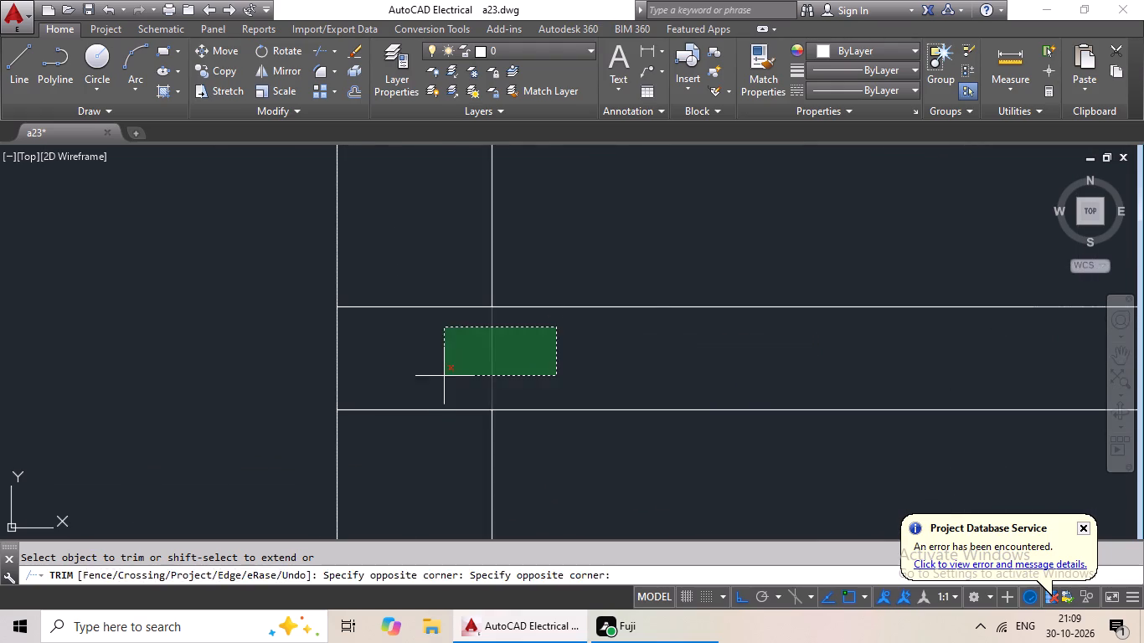
left_click_drag(442, 378, 441, 378)
left_click(441, 378)
left_click_drag(402, 270, 395, 471)
left_click_drag(395, 471, 406, 455)
scroll(470, 374, "down", 4)
scroll(539, 375, "down", 2)
Trim the crossing lines where the bottom wall of the right block's lowest small room meets the right outer wall.
middle_click_drag(590, 385, 130, 416)
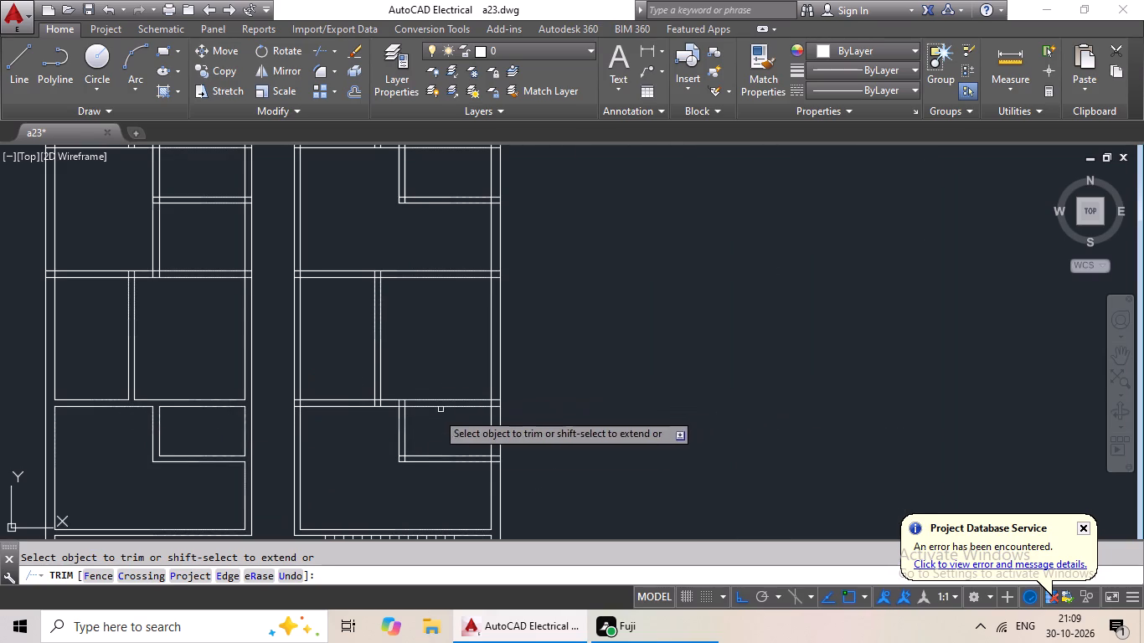
scroll(473, 464, "up", 5)
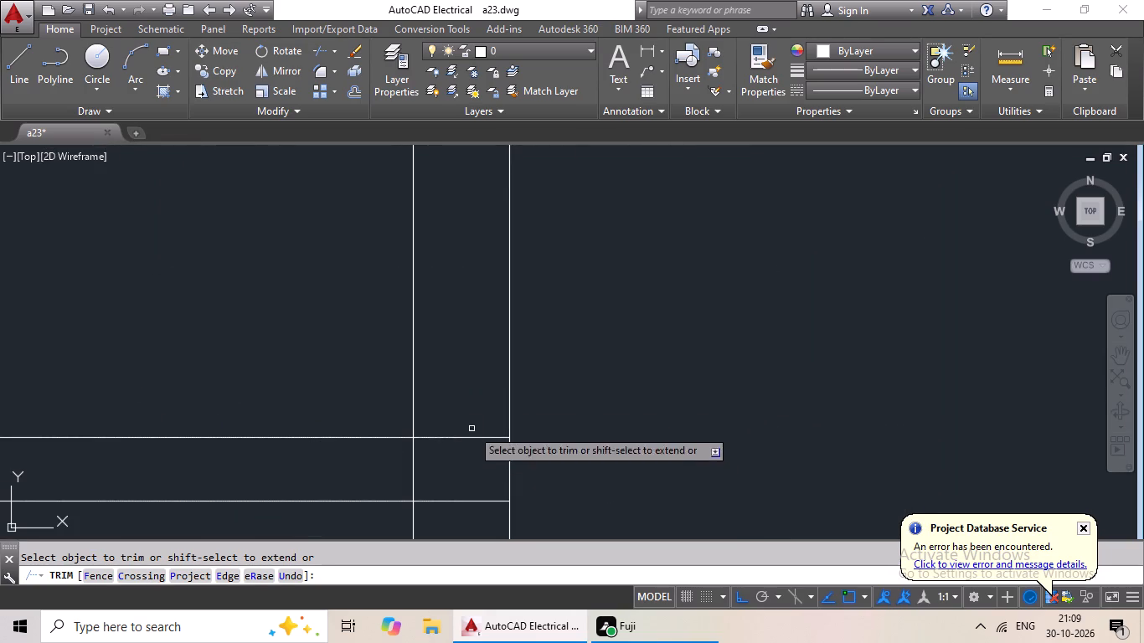
middle_click_drag(471, 429, 441, 296)
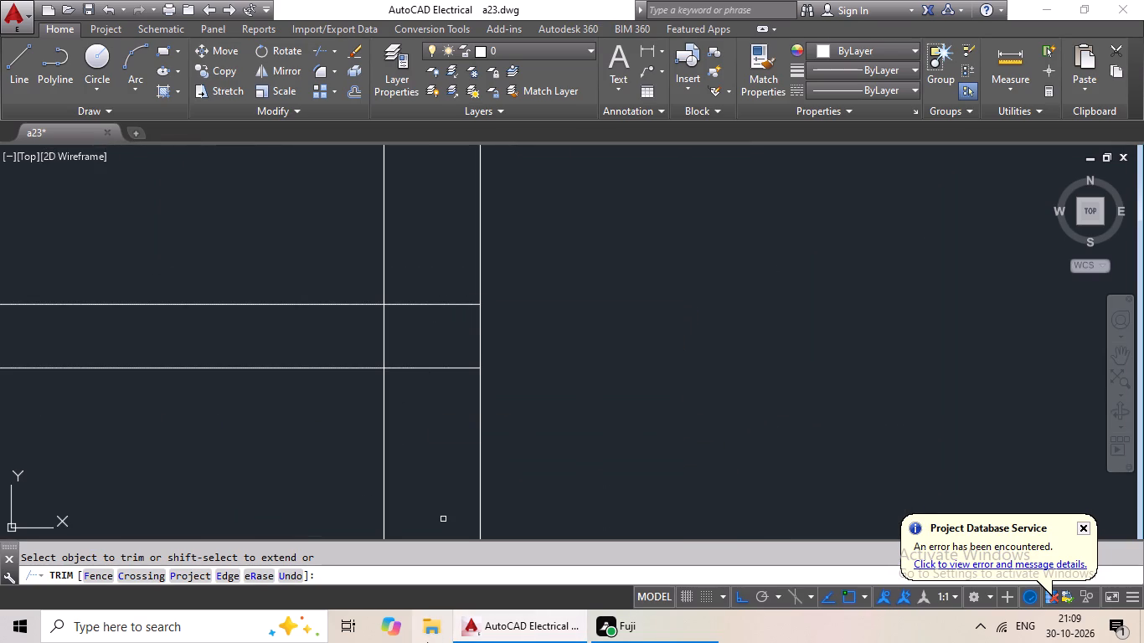
left_click_drag(431, 210, 441, 415)
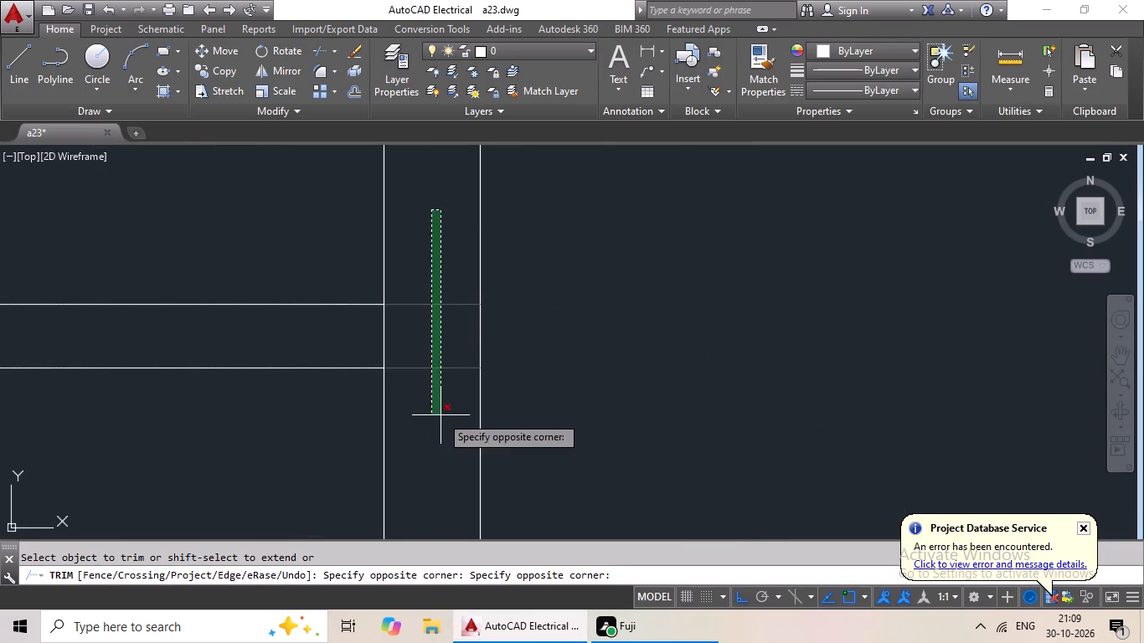
left_click(441, 415)
left_click_drag(439, 315, 348, 354)
left_click(348, 354)
Trim the overlapping lines at the bottom-left corner of the right block's lowest small room.
scroll(427, 337, "down", 4)
middle_click_drag(232, 375, 391, 374)
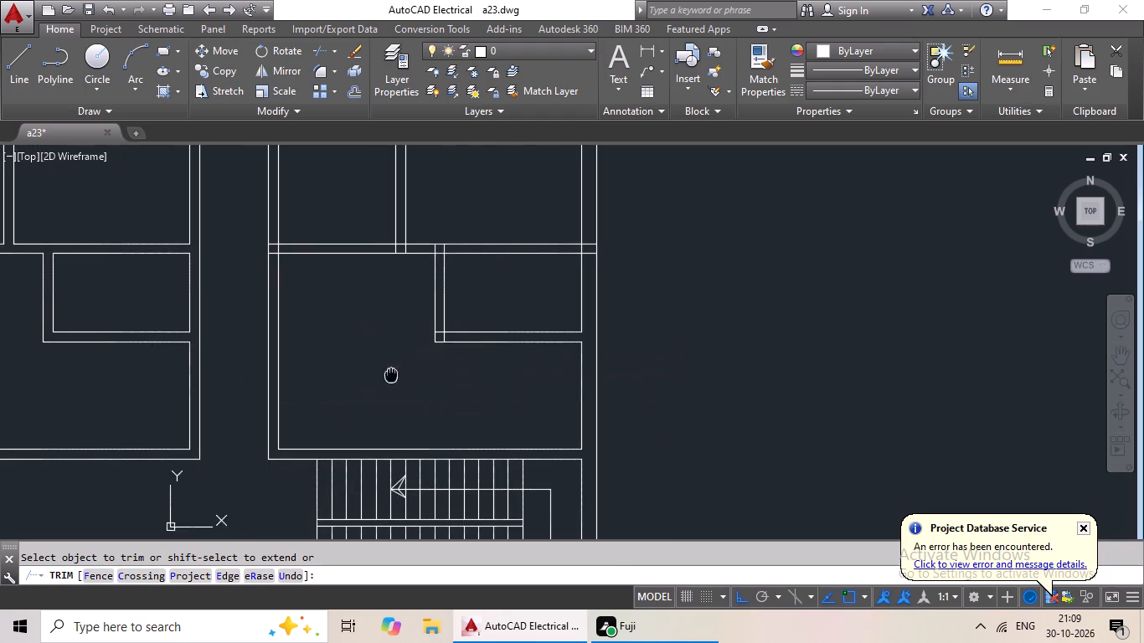
scroll(439, 337, "up", 5)
left_click_drag(590, 301, 399, 349)
left_click(399, 349)
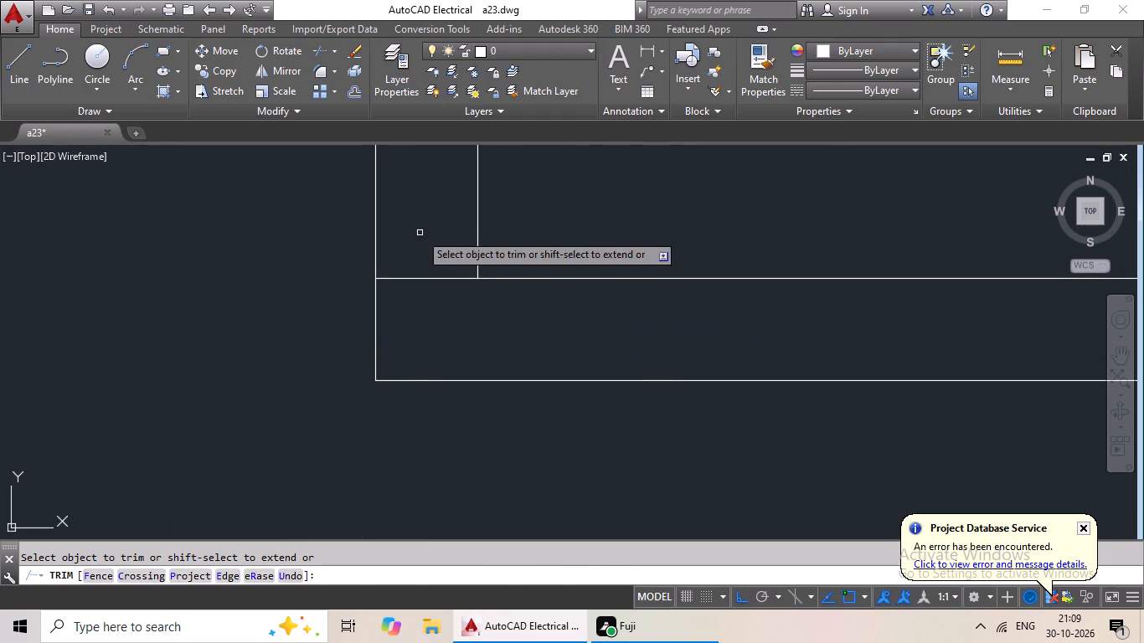
left_click_drag(430, 224, 425, 323)
left_click(425, 323)
Trim the crossing lines where the partition above the right block's lowest small room meets the right outer wall.
scroll(438, 317, "down", 4)
middle_click_drag(494, 261, 228, 478)
scroll(412, 382, "up", 4)
middle_click_drag(417, 369, 404, 224)
left_click_drag(406, 223, 376, 398)
left_click_drag(367, 310, 142, 355)
left_click_drag(142, 356, 145, 363)
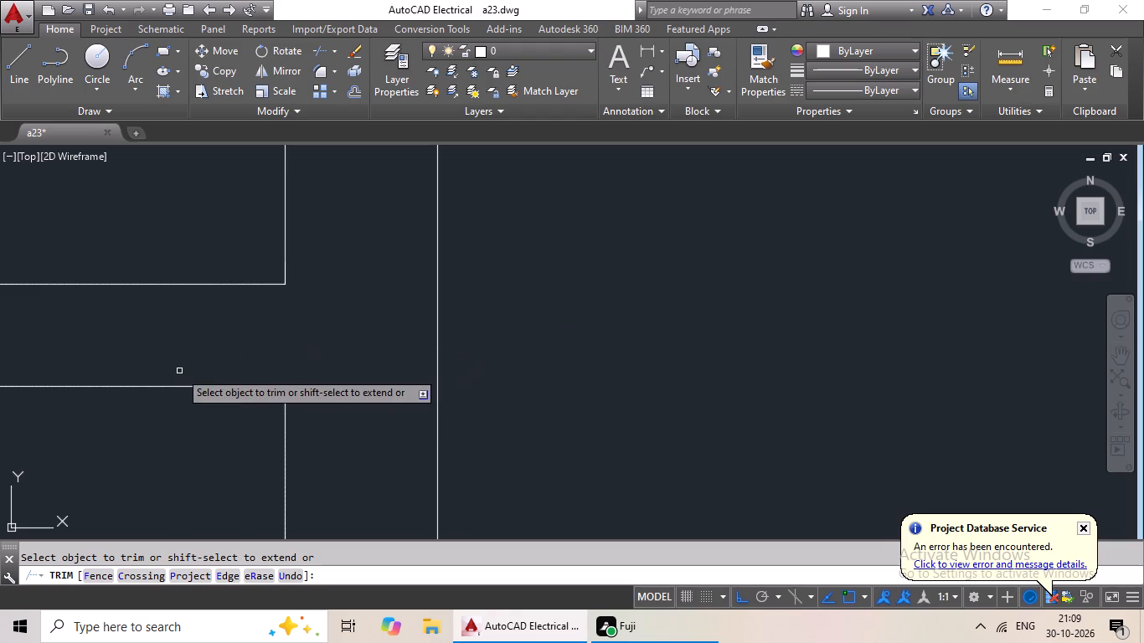
Trim the crossing lines where the left wall of the right block's lowest small room meets the partition above it.
middle_click_drag(44, 399, 333, 444)
middle_click_drag(667, 430, 675, 427)
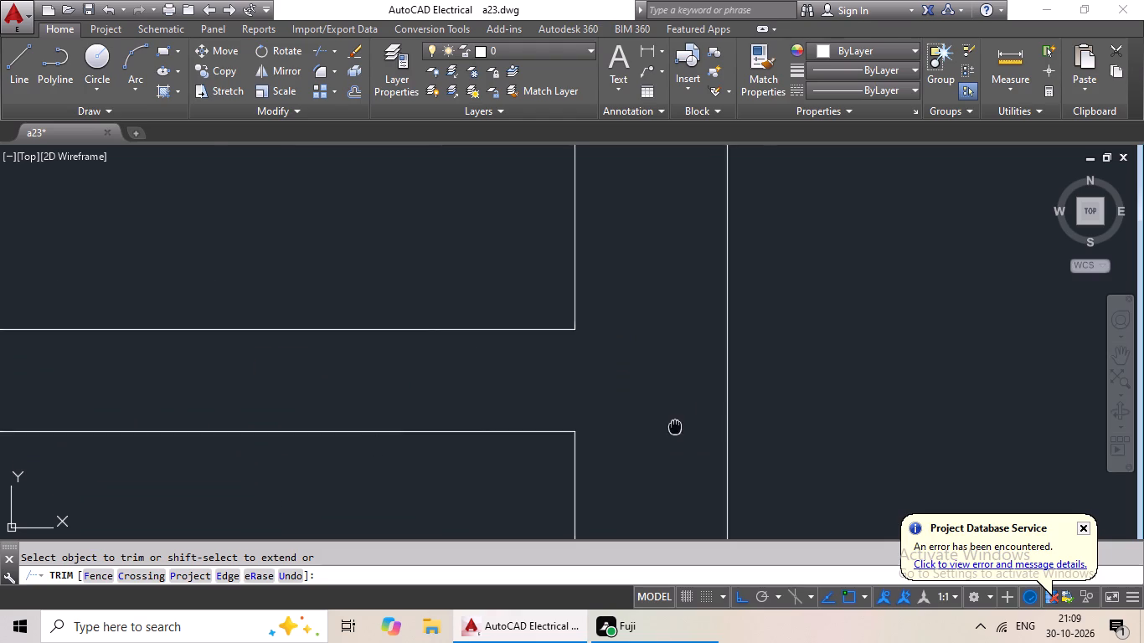
middle_click_drag(675, 427, 707, 411)
scroll(708, 410, "down", 3)
scroll(301, 383, "up", 2)
middle_click_drag(302, 383, 384, 144)
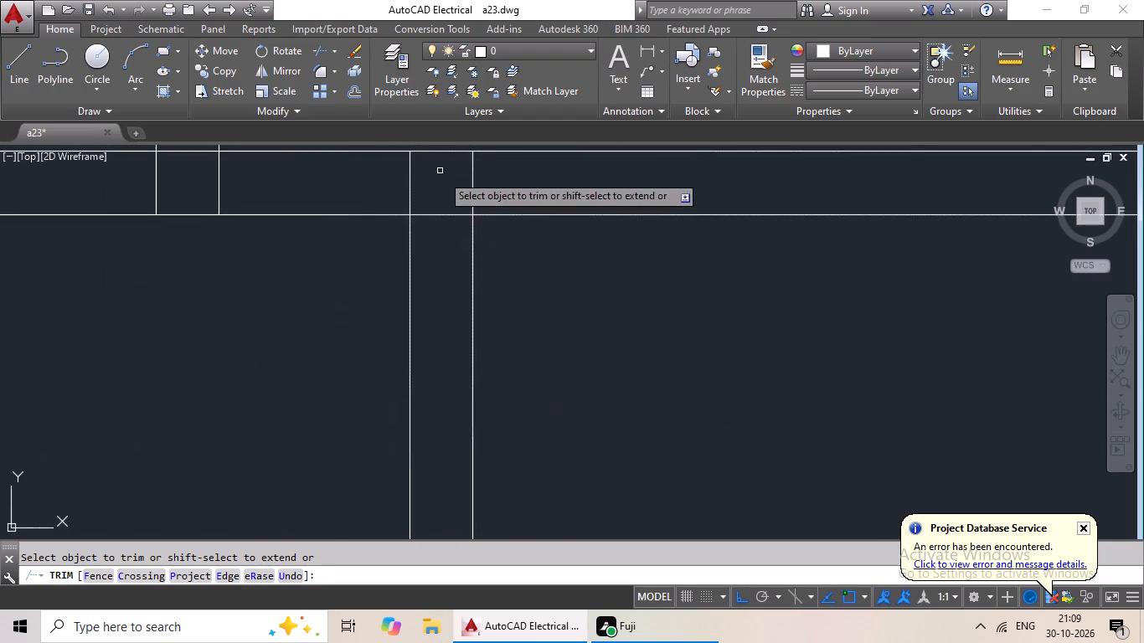
middle_click_drag(451, 192, 420, 264)
left_click_drag(581, 231, 322, 274)
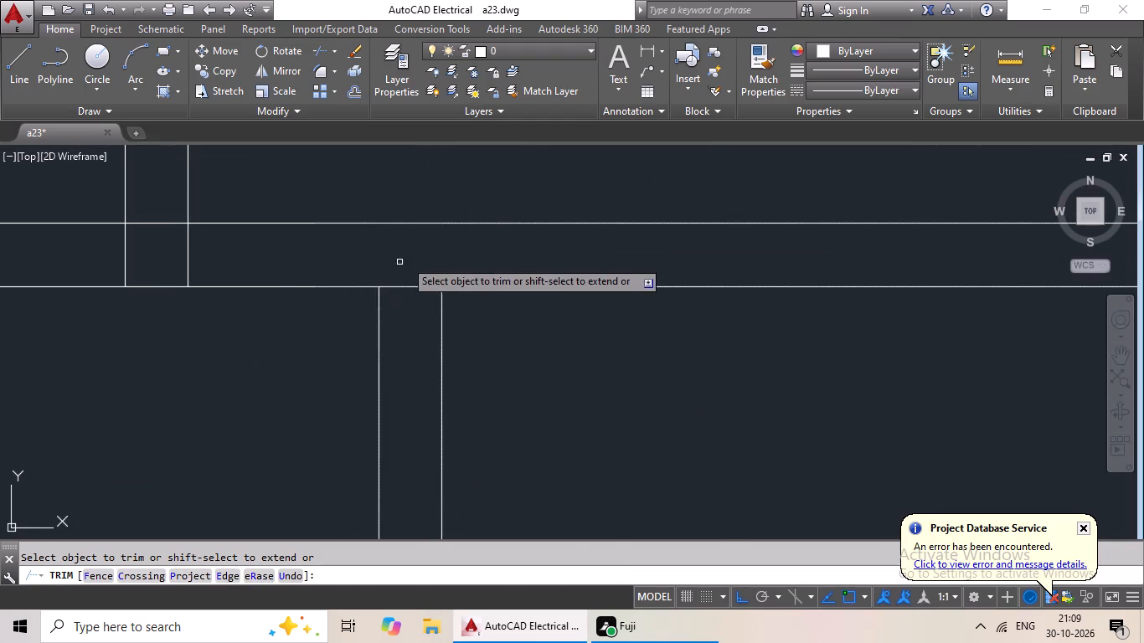
left_click_drag(415, 255, 415, 347)
left_click(415, 346)
left_click_drag(430, 270, 405, 334)
left_click(405, 334)
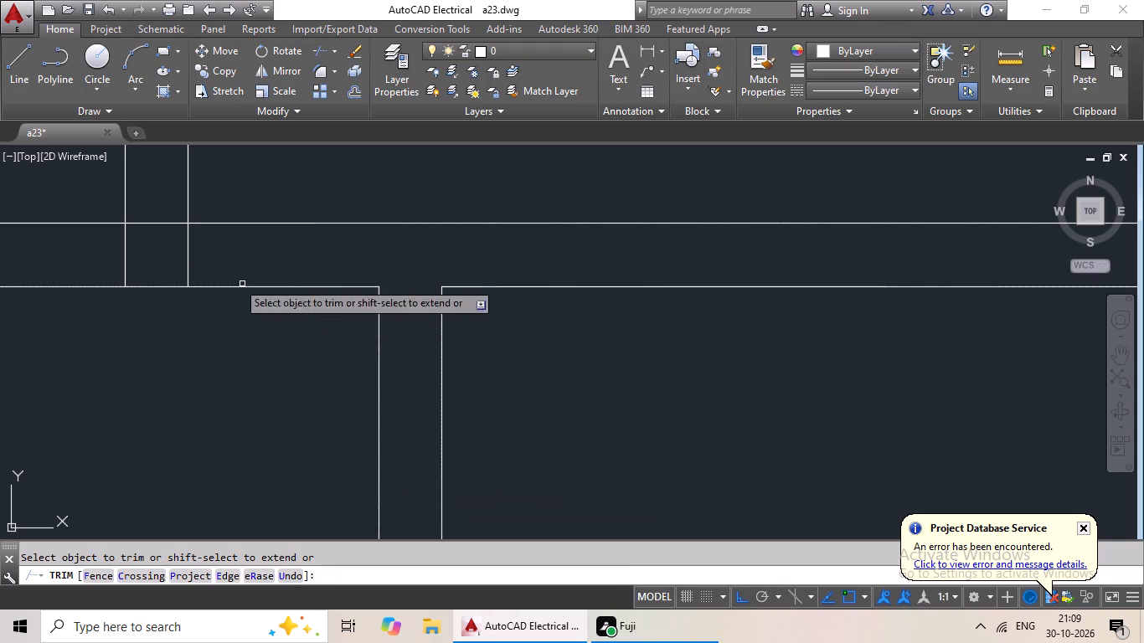
Trim the crossing lines where the right block's lowest two-room divider meets the partition below it.
middle_click_drag(133, 254, 327, 307)
left_click_drag(469, 300, 281, 319)
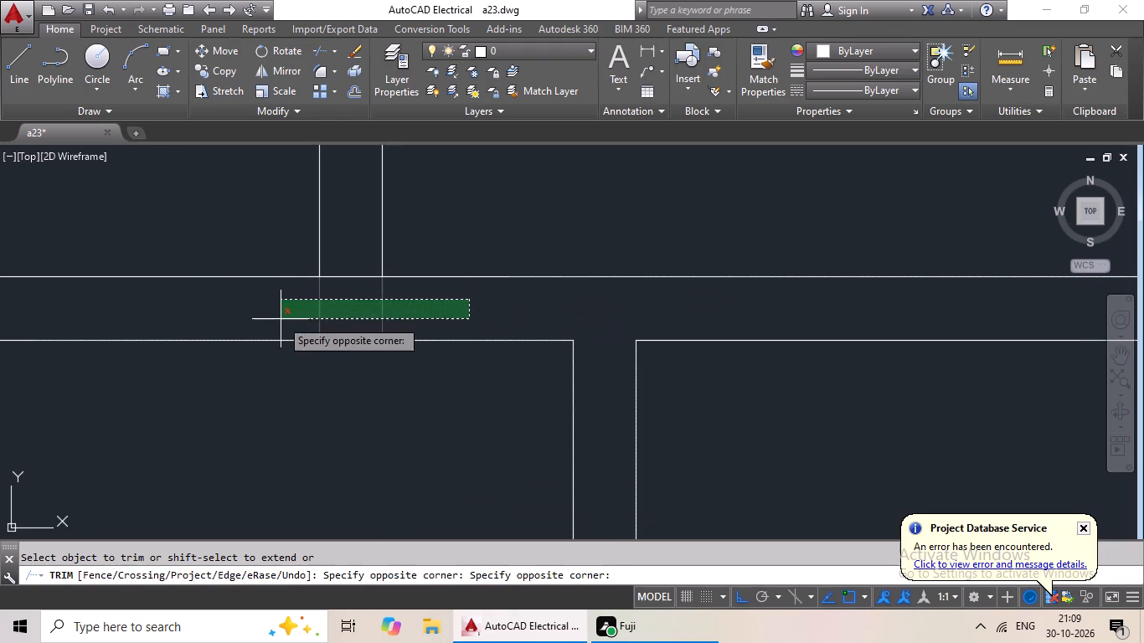
left_click(271, 322)
left_click_drag(358, 233, 343, 311)
scroll(373, 301, "down", 1)
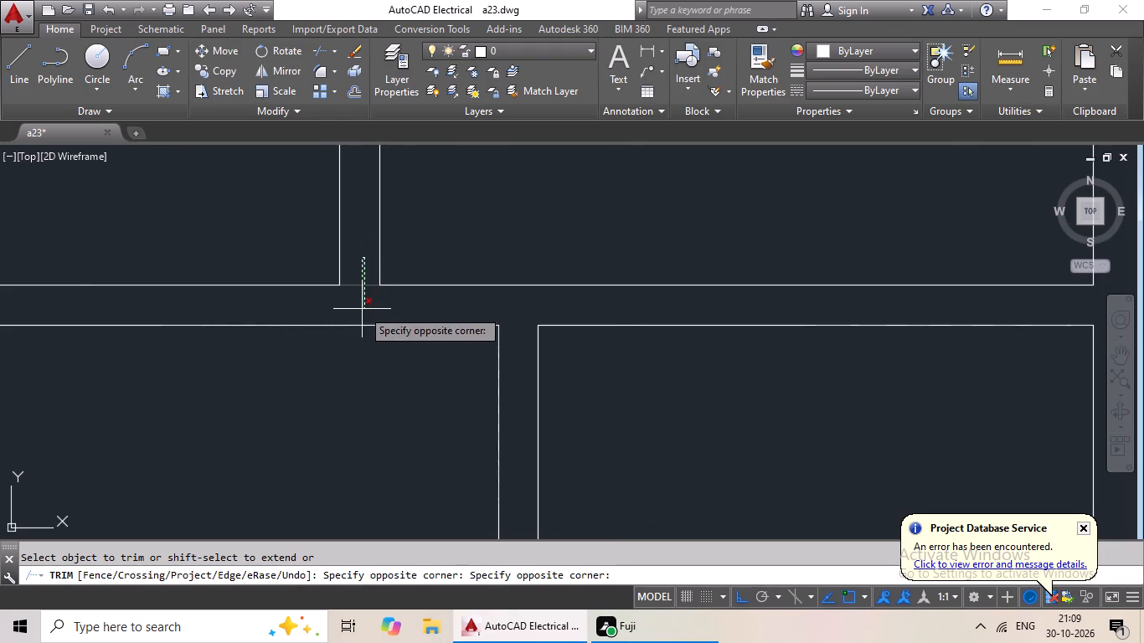
left_click(362, 309)
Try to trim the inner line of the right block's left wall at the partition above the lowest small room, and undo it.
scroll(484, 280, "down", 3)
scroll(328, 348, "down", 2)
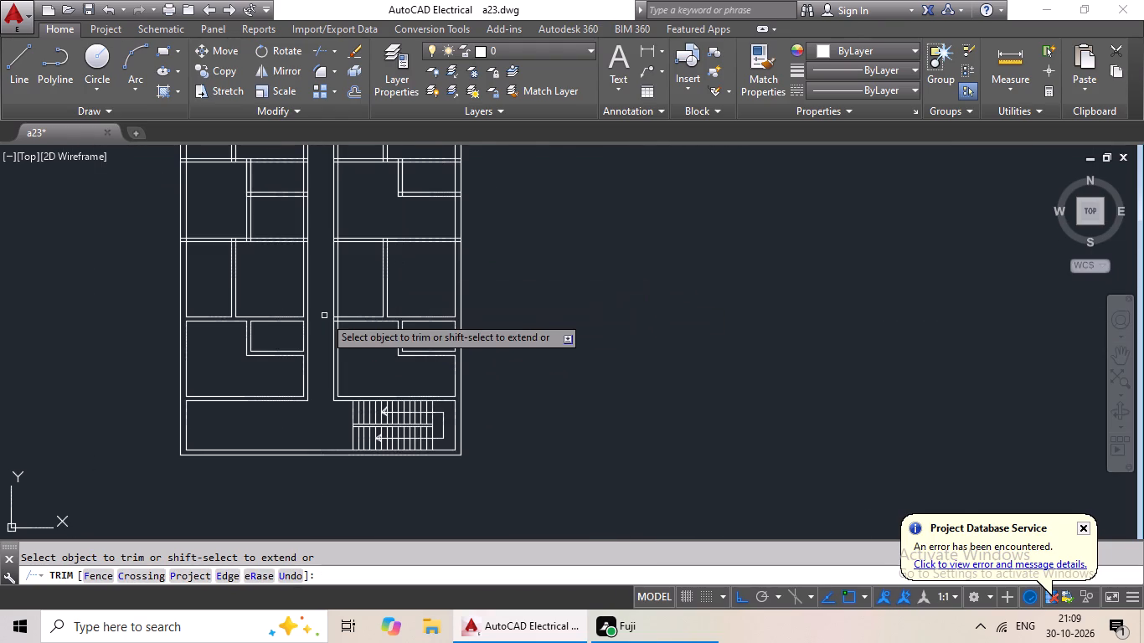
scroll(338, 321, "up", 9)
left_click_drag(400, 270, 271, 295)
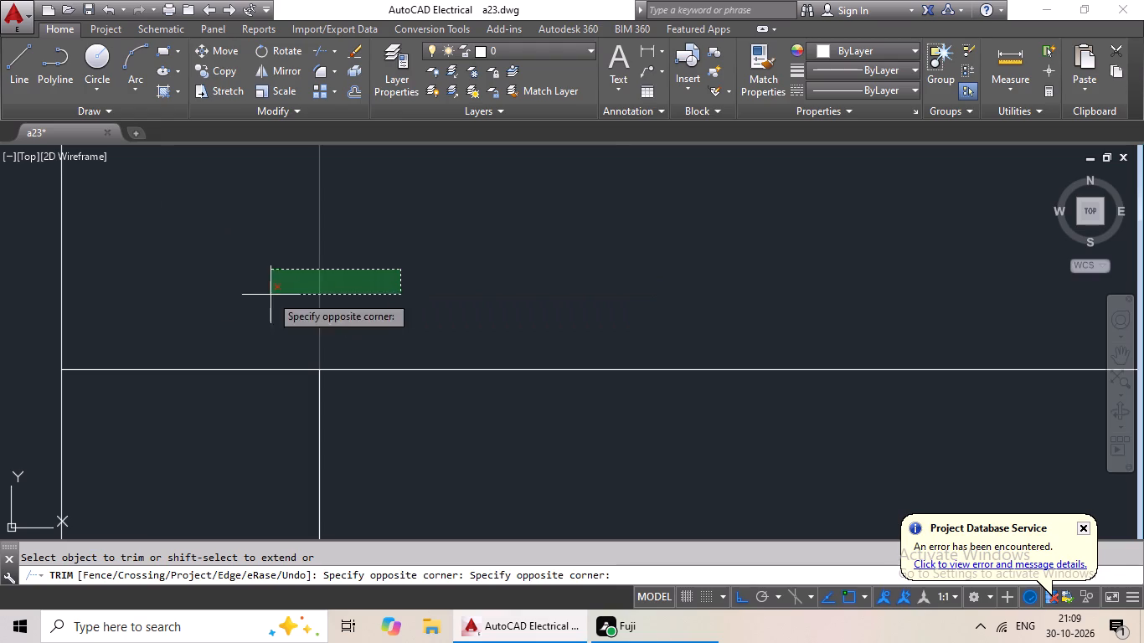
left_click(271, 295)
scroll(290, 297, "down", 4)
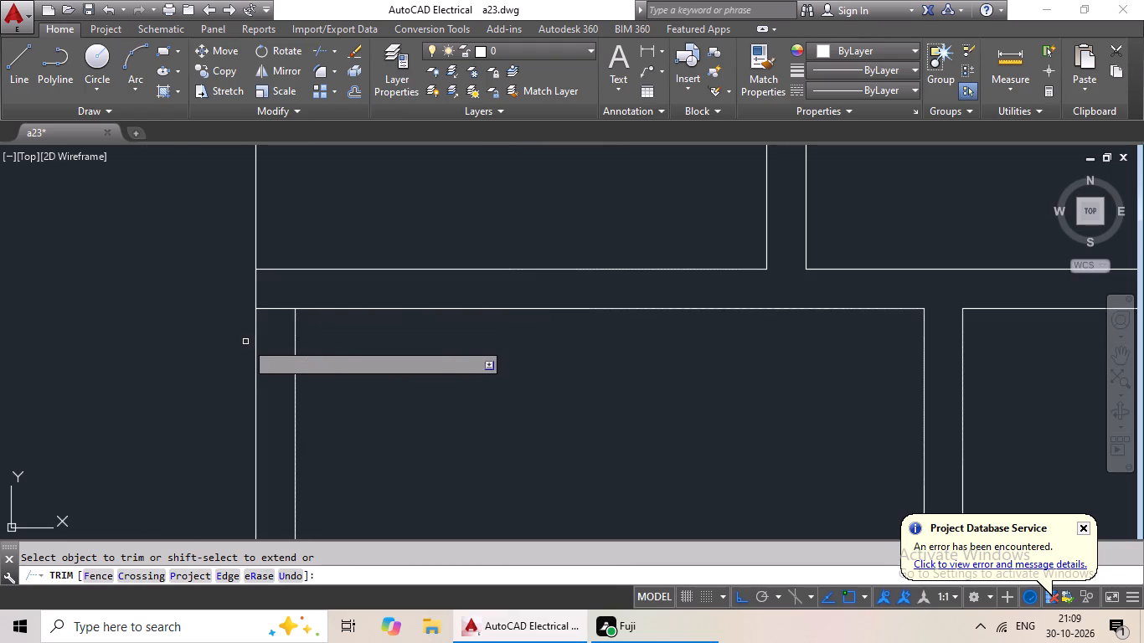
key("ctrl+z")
Trim the crossing lines where the partition above the right block's lowest small room meets the block's left wall.
scroll(245, 335, "down", 1)
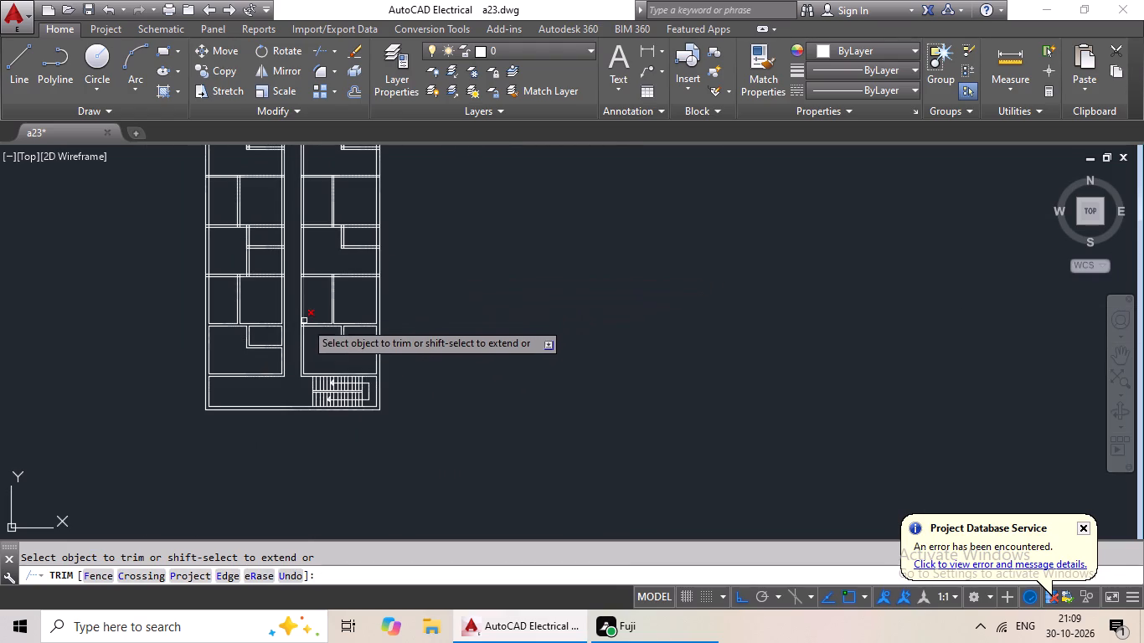
scroll(305, 327, "up", 8)
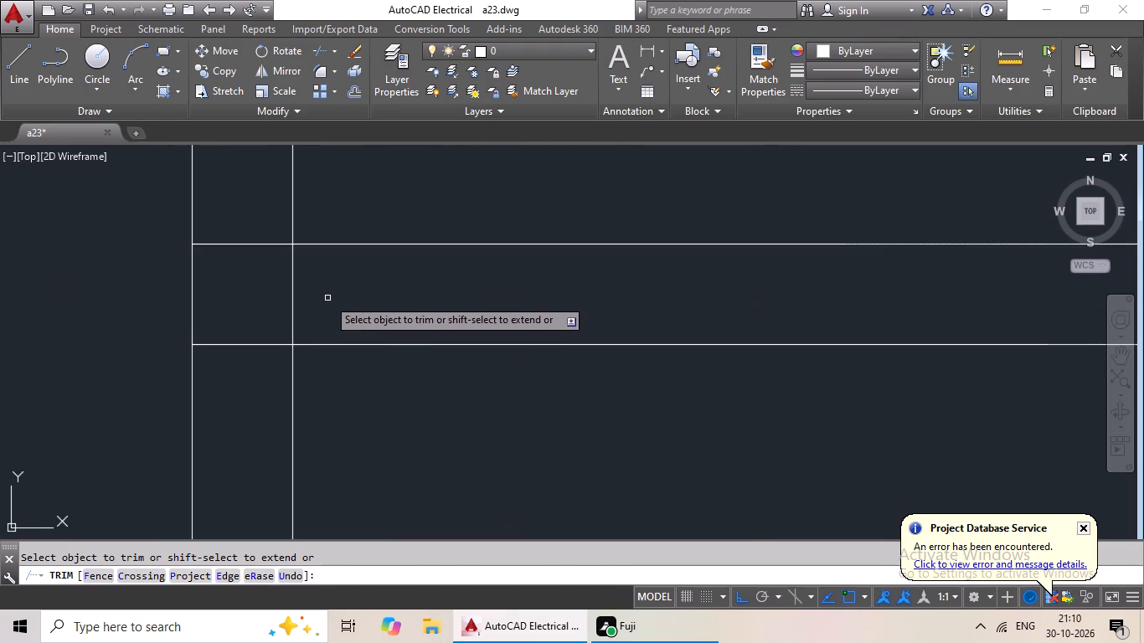
left_click_drag(327, 296, 205, 342)
left_click(245, 318)
left_click_drag(249, 188, 250, 363)
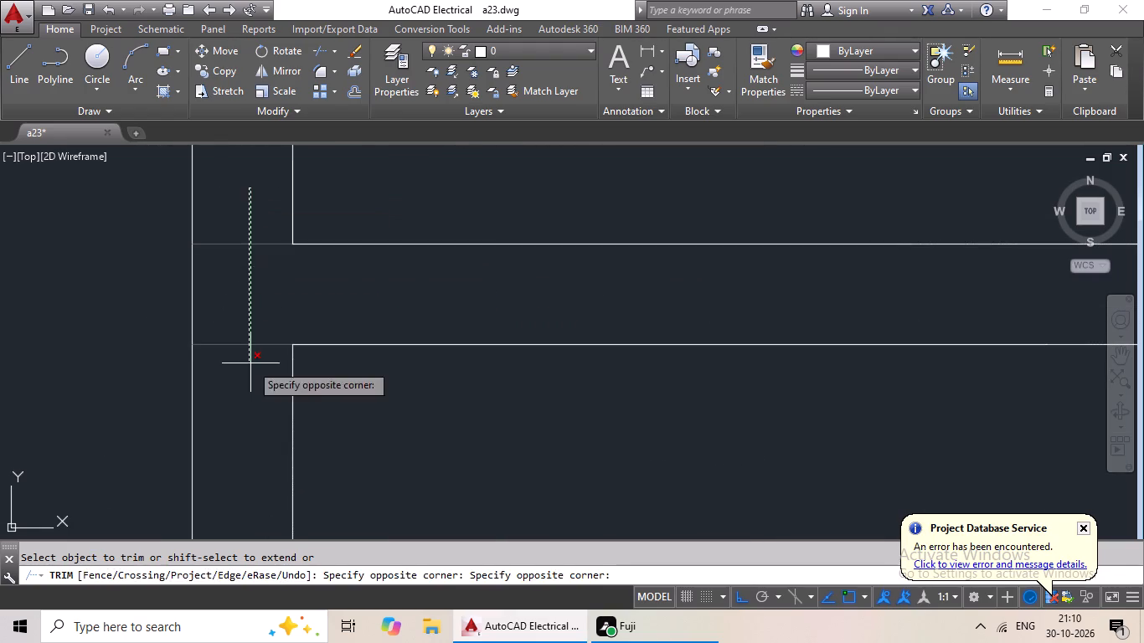
left_click(250, 363)
Trim the crossing lines where the partition above the right block's lowest two-room pair meets the right outer wall.
scroll(333, 297, "down", 4)
scroll(394, 337, "down", 3)
middle_click_drag(405, 352, 324, 374)
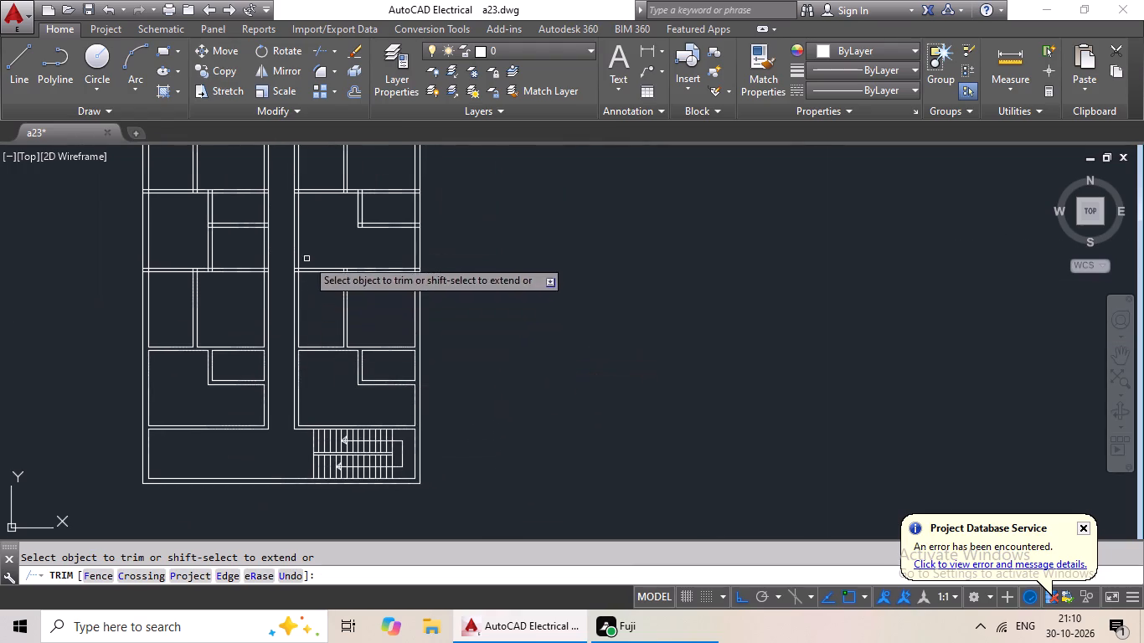
scroll(430, 275, "up", 7)
left_click_drag(370, 245, 336, 418)
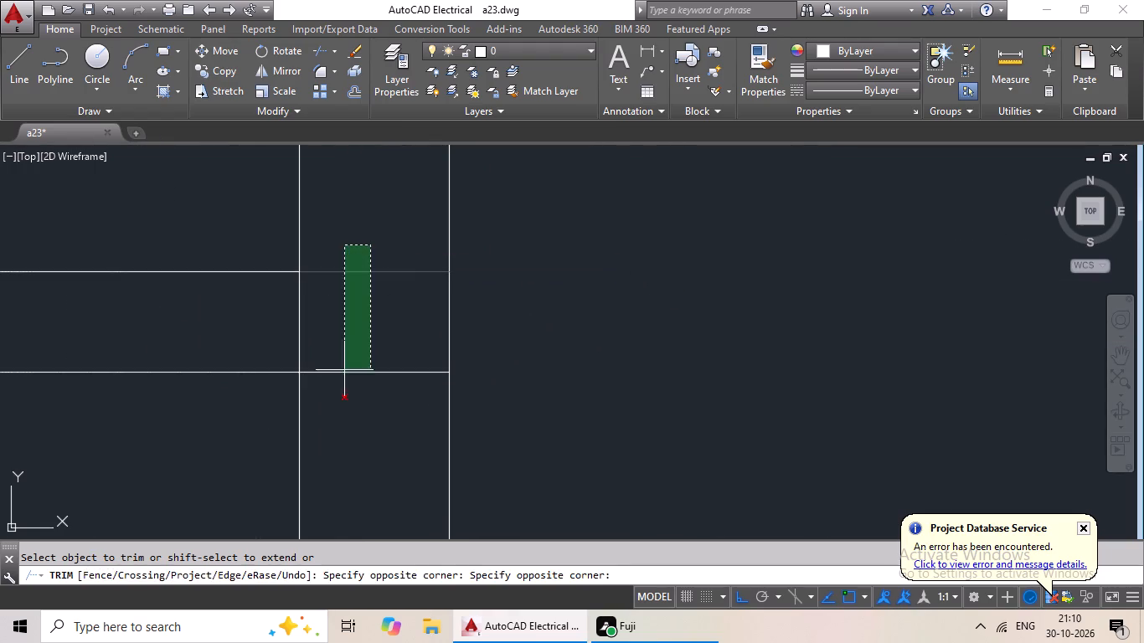
left_click_drag(336, 418, 327, 458)
left_click_drag(327, 456, 337, 417)
left_click_drag(350, 315, 234, 337)
left_click(233, 339)
Trim the crossing lines where the right block's lowest two-room divider meets the partition above it.
scroll(312, 336, "down", 4)
middle_click_drag(187, 361, 394, 361)
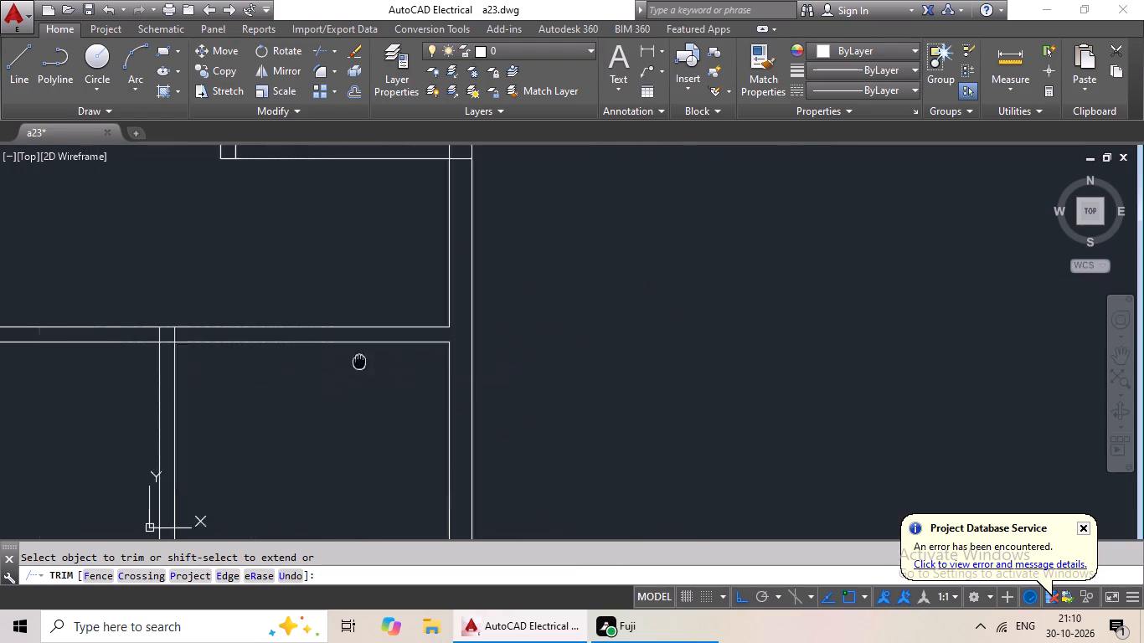
middle_click_drag(394, 361, 561, 351)
scroll(386, 326, "up", 4)
left_click_drag(579, 304, 413, 316)
left_click(402, 319)
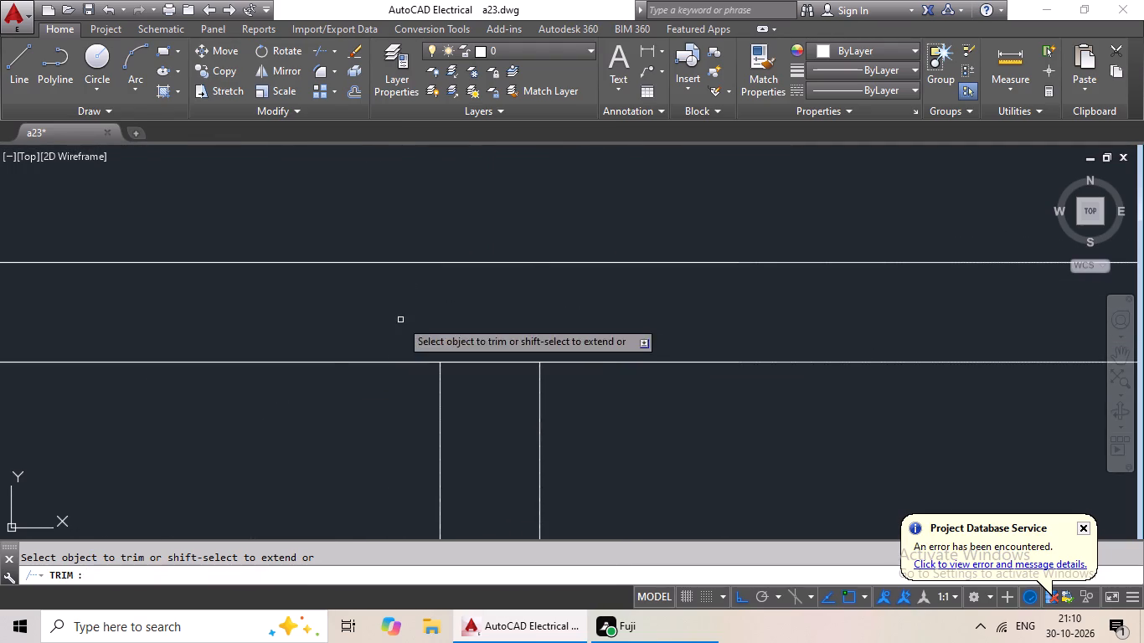
left_click_drag(466, 309, 488, 409)
left_click(488, 409)
Trim the crossing lines where the partition above the right block's lowest two-room pair meets the block's left wall.
scroll(549, 378, "down", 5)
scroll(417, 378, "up", 5)
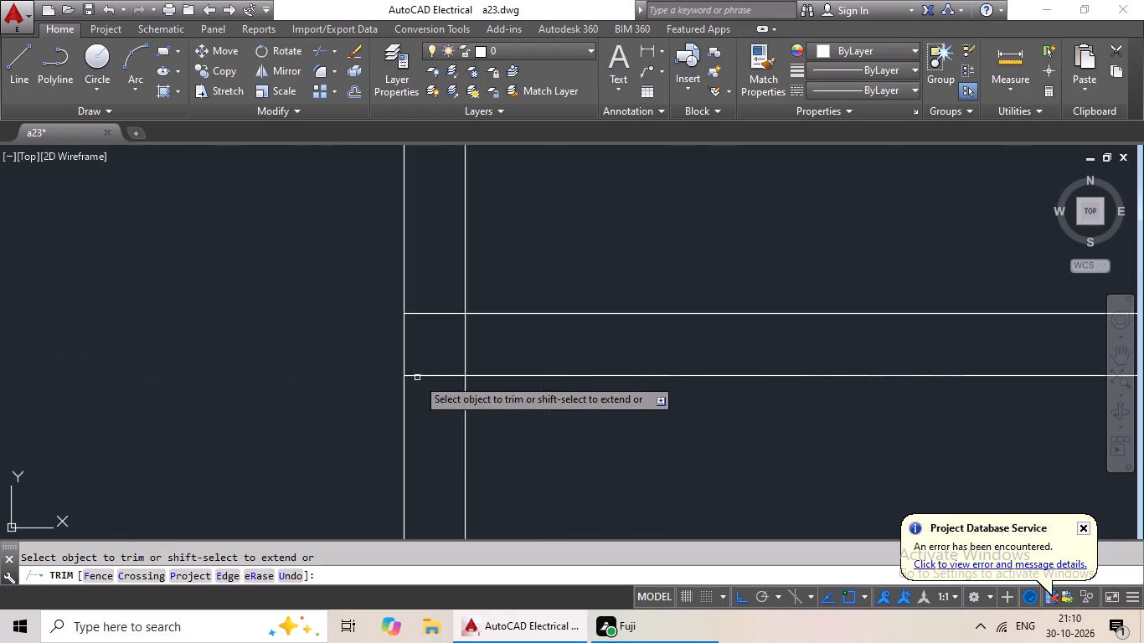
left_click_drag(522, 333, 479, 347)
left_click(479, 347)
left_click_drag(458, 267, 431, 460)
left_click(431, 460)
Trim the crossing lines where the partition above the left block's lowest two-room pair meets the block's right wall.
scroll(464, 411, "down", 5)
scroll(567, 392, "down", 1)
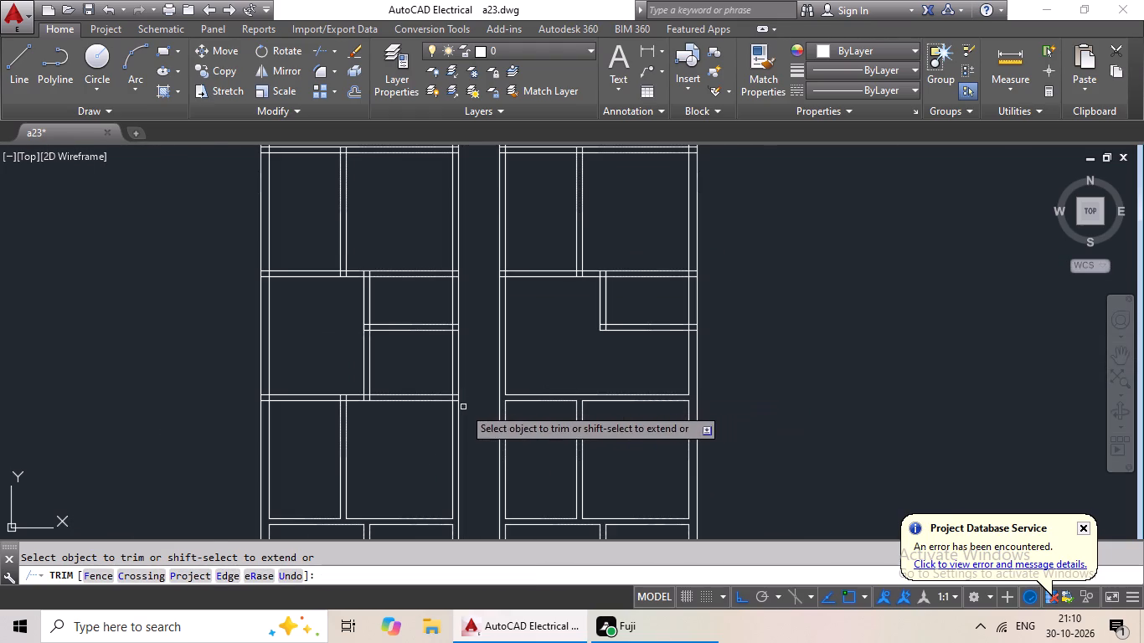
scroll(446, 399, "up", 7)
middle_click_drag(501, 392, 487, 302)
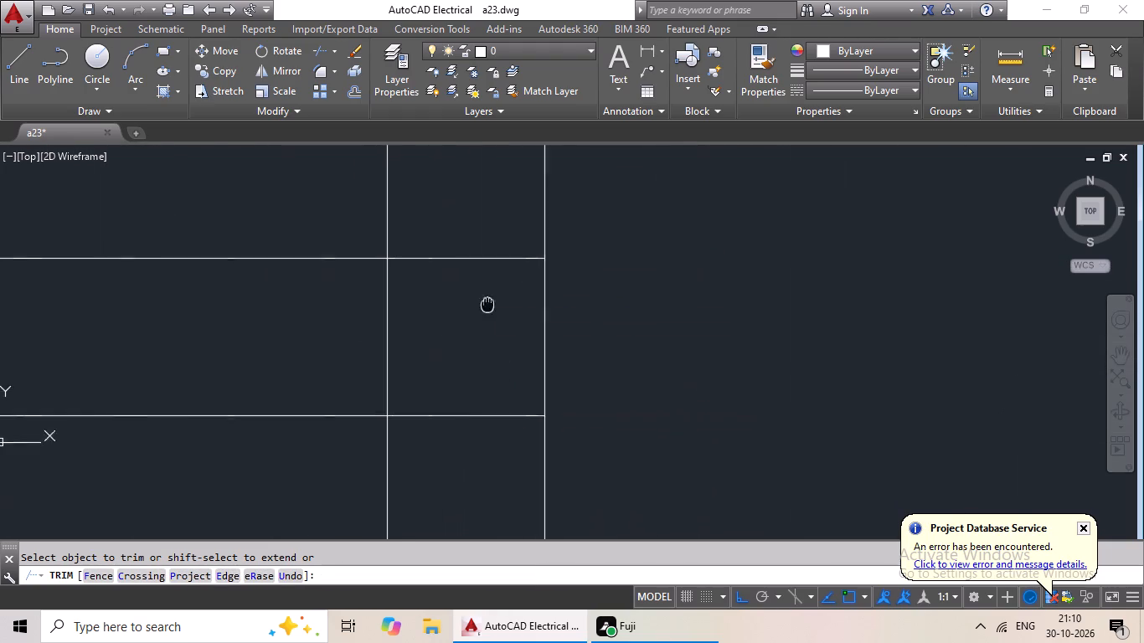
left_click_drag(478, 217, 445, 447)
left_click_drag(394, 311, 308, 345)
left_click(307, 345)
Trim the crossing lines where the upper vertical divider comes down onto the partition above the left block's lowest two-room pair.
scroll(404, 324, "down", 2)
scroll(406, 391, "down", 1)
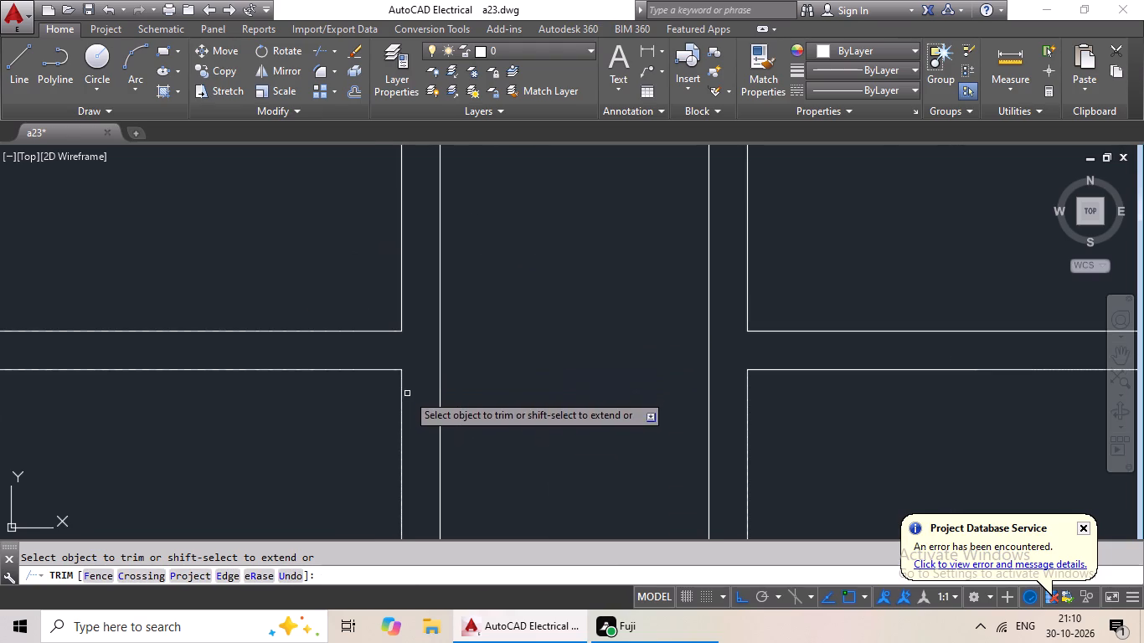
scroll(403, 400, "down", 3)
scroll(262, 387, "up", 4)
scroll(344, 363, "up", 3)
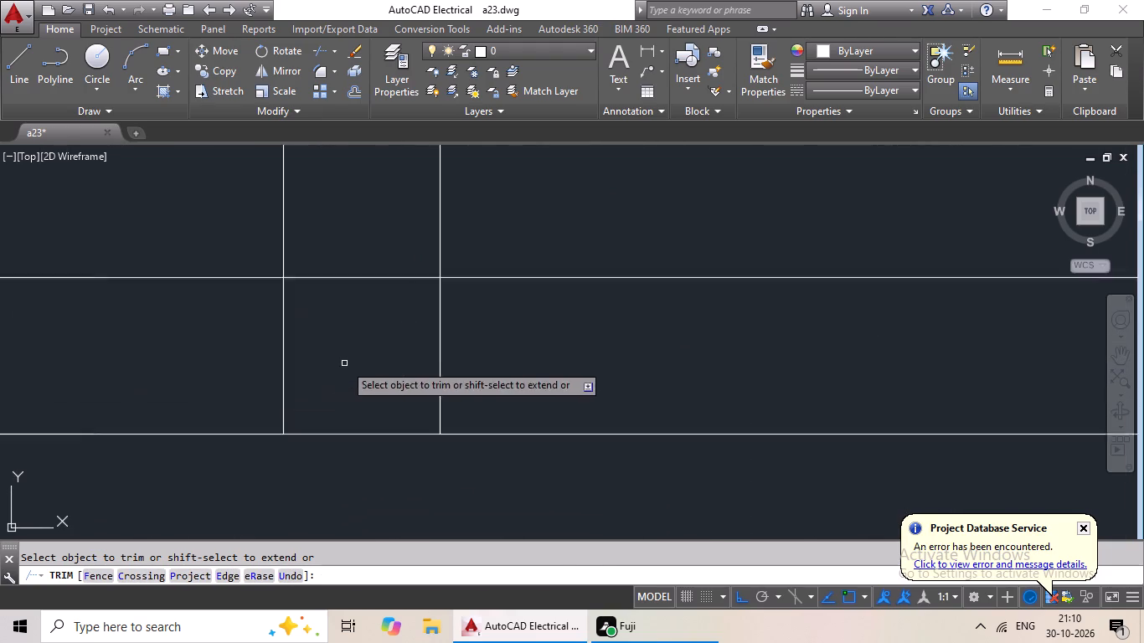
left_click_drag(508, 333, 226, 414)
left_click_drag(378, 188, 338, 310)
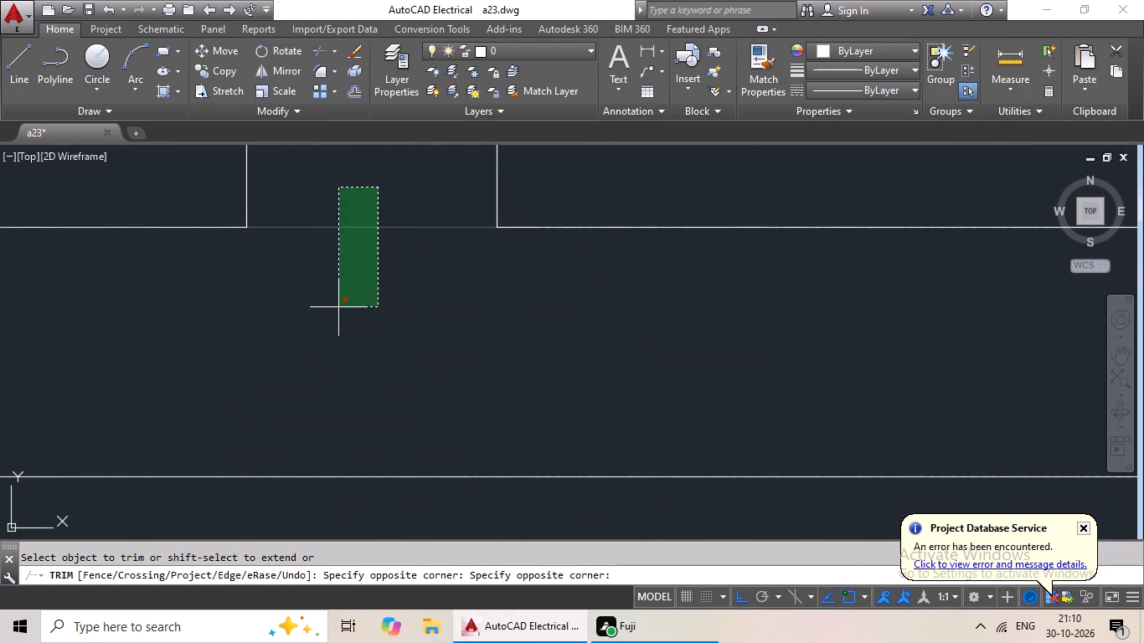
left_click_drag(338, 310, 337, 317)
left_click(337, 318)
Trim the crossing lines where the left block's lowest two-room divider meets the partition above it.
scroll(381, 314, "down", 4)
scroll(229, 327, "up", 4)
left_click_drag(469, 272, 75, 345)
left_click_drag(214, 358, 232, 452)
left_click(232, 452)
scroll(342, 414, "down", 5)
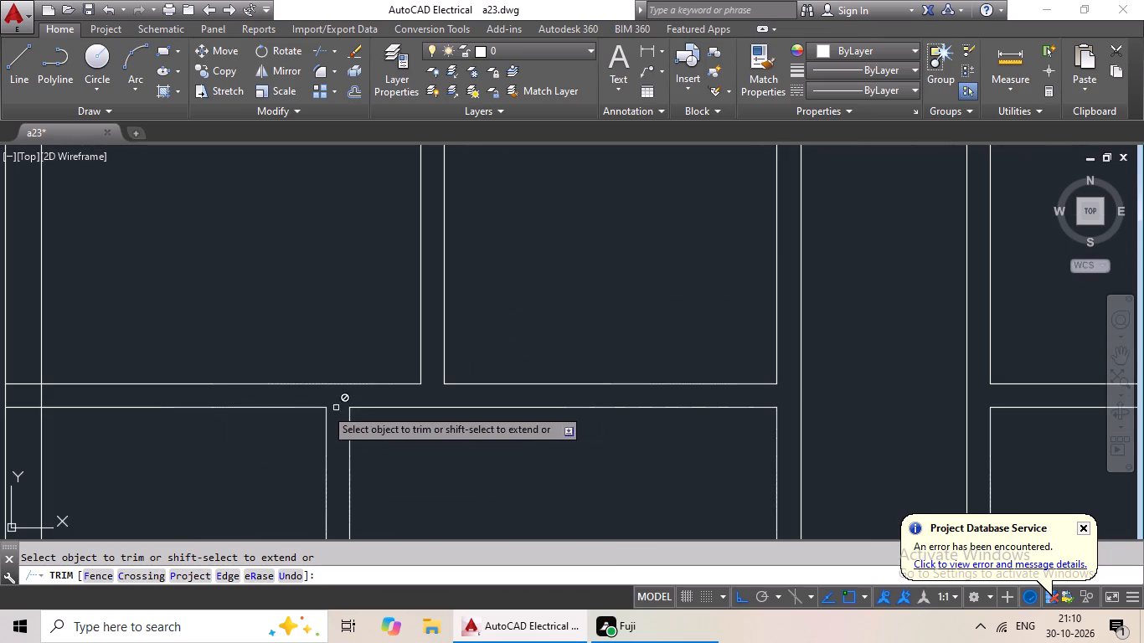
Trim the crossing lines where the partition above the left block's lowest two-room pair meets the block's left wall.
middle_click_drag(201, 405, 580, 378)
scroll(436, 380, "up", 4)
left_click_drag(451, 294, 240, 336)
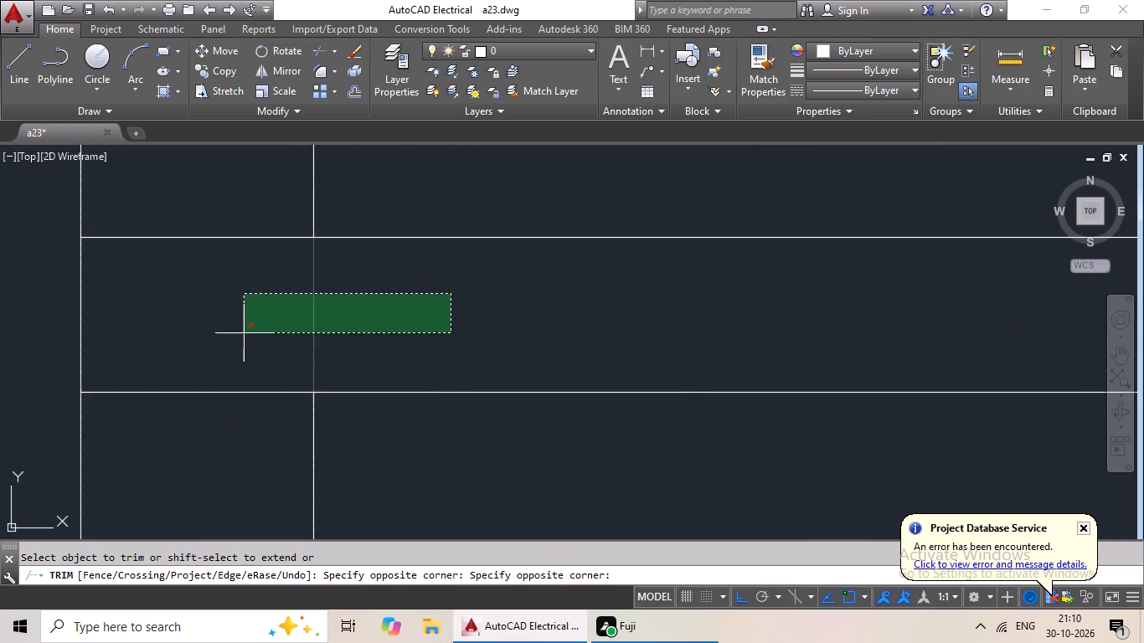
left_click_drag(240, 336, 229, 343)
left_click_drag(227, 347, 219, 356)
left_click_drag(245, 207, 199, 431)
left_click(199, 430)
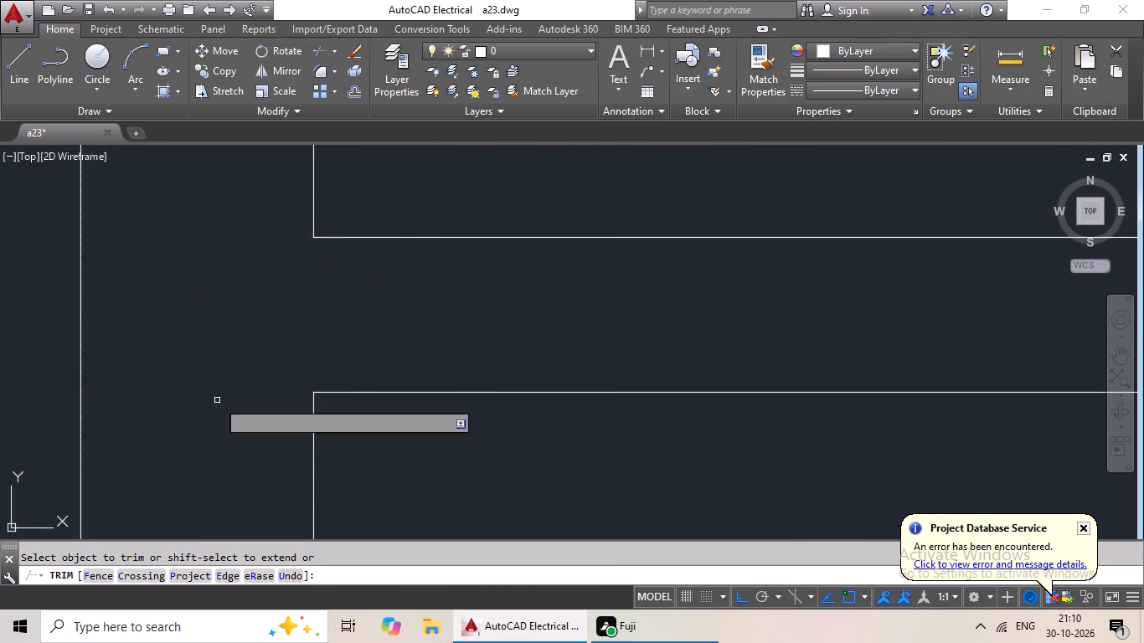
Trim the crossing lines where the partition between the left block's two lower stacked small rooms meets the block's right wall.
scroll(257, 341, "down", 7)
middle_click_drag(348, 373, 255, 427)
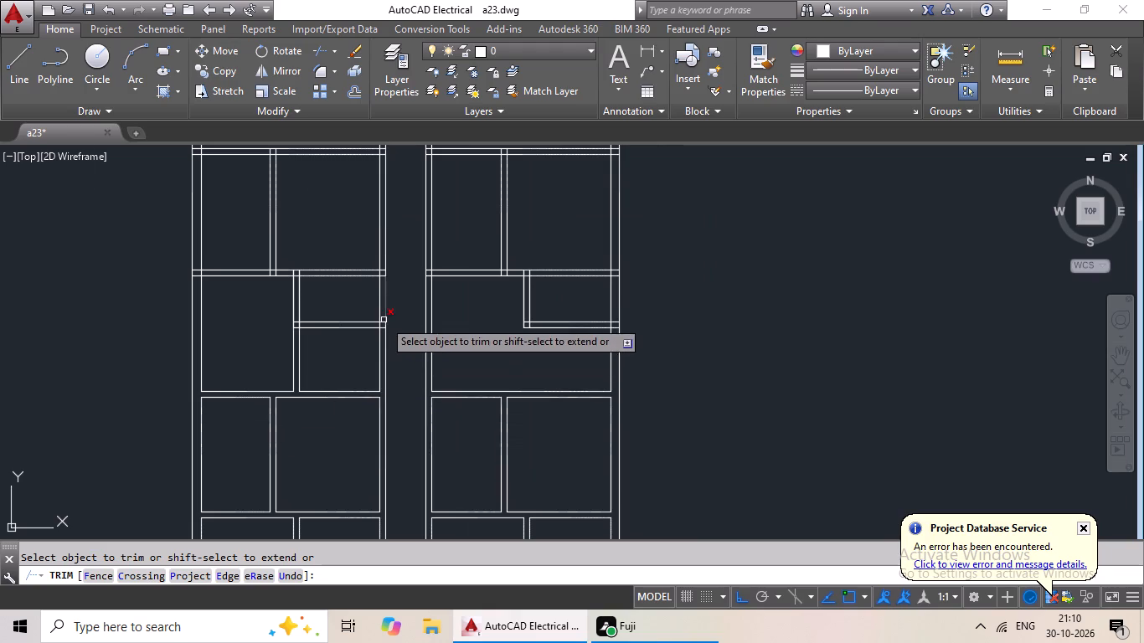
scroll(384, 320, "up", 7)
left_click_drag(365, 225, 325, 439)
left_click_drag(325, 439, 331, 419)
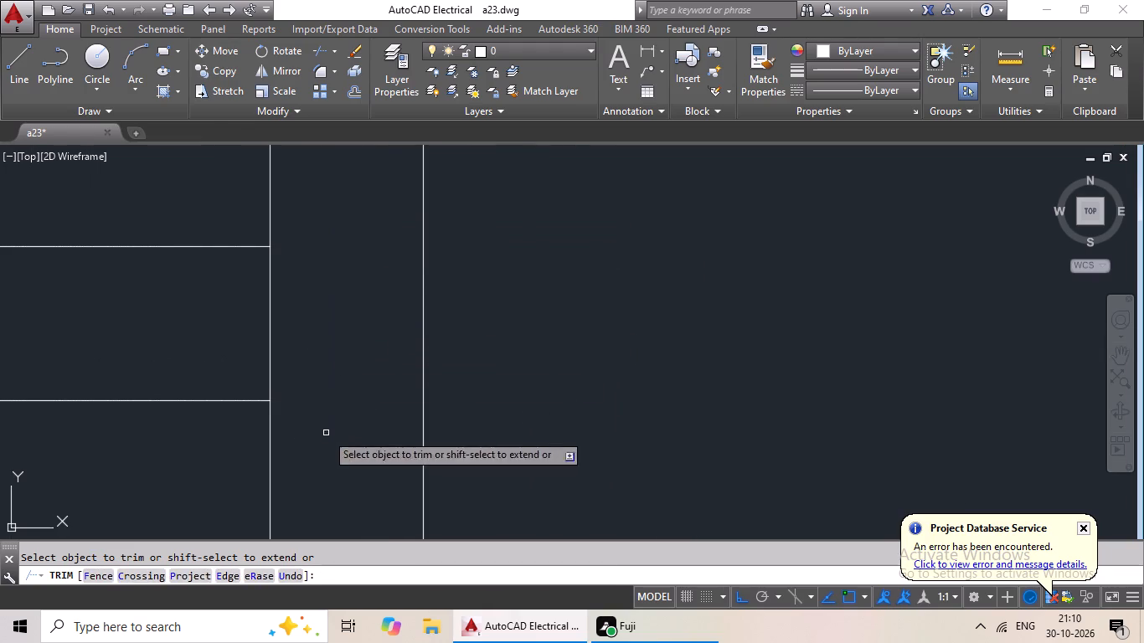
left_click_drag(355, 302, 99, 353)
left_click(120, 356)
Trim the crossing lines where the partition between the left block's two stacked small rooms meets the vertical divider beside them.
scroll(276, 339, "down", 2)
middle_click_drag(179, 352, 898, 336)
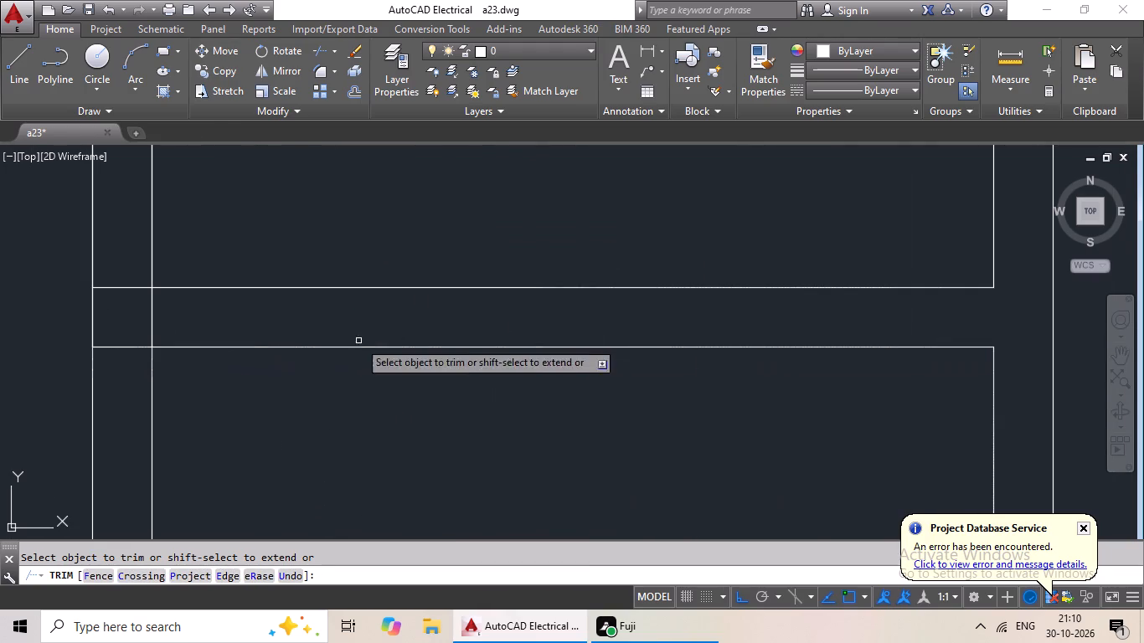
scroll(130, 316, "up", 2)
left_click_drag(290, 305, 128, 341)
left_click_drag(127, 342, 109, 358)
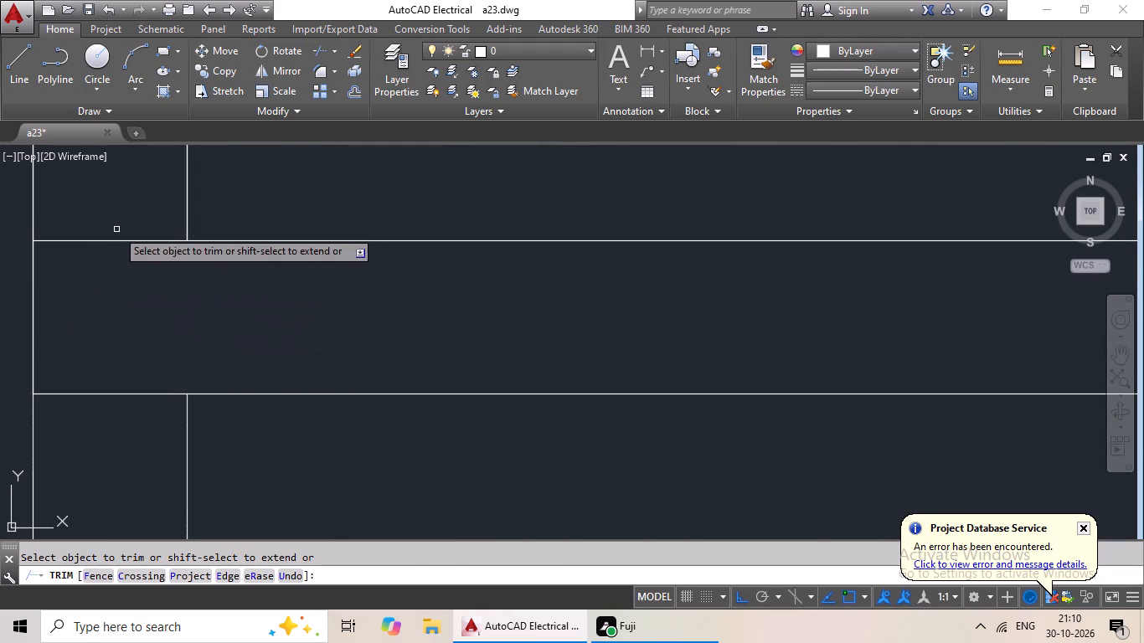
left_click_drag(116, 229, 112, 457)
left_click_drag(112, 456, 118, 448)
Trim the crossing lines where the partition above the left block's stacked small rooms meets the block's right wall.
scroll(229, 370, "down", 5)
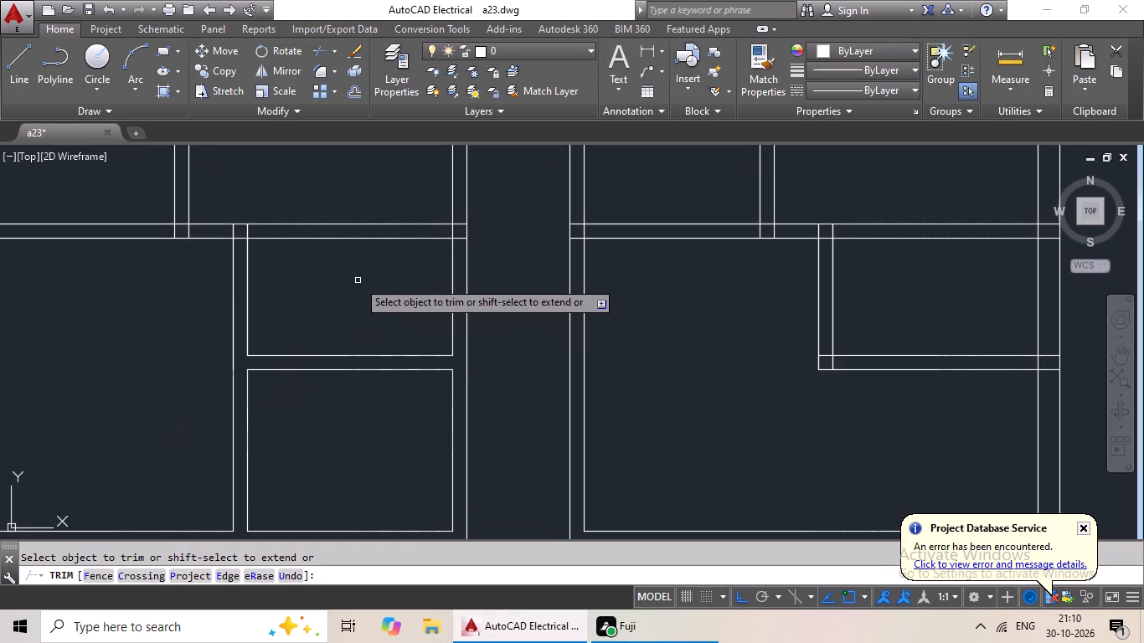
middle_click_drag(346, 302, 265, 391)
scroll(369, 313, "up", 4)
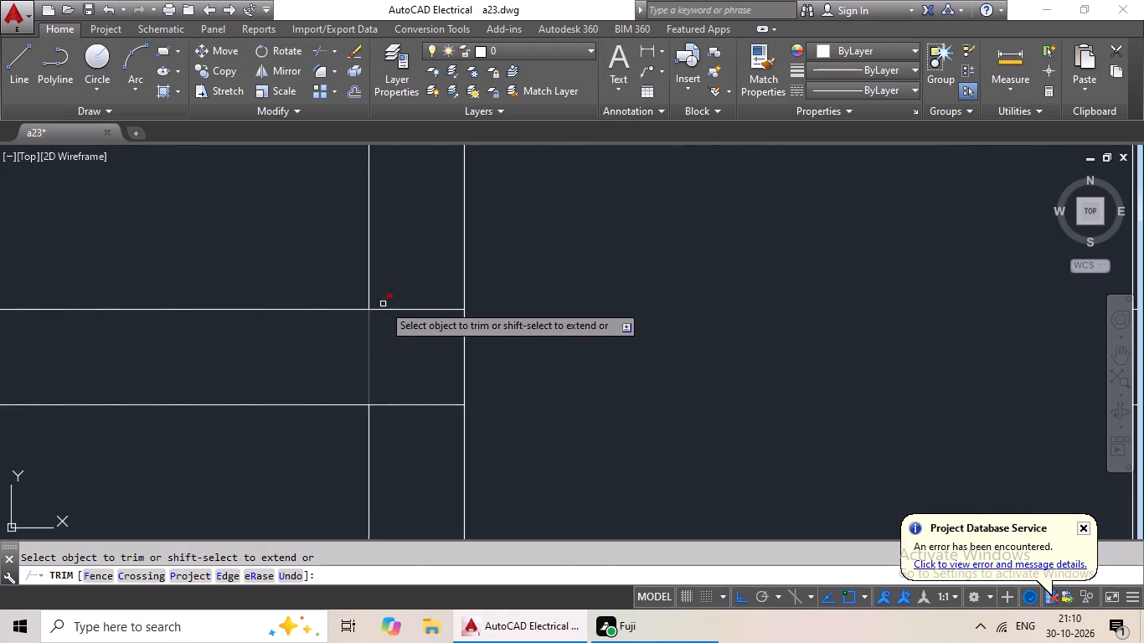
left_click_drag(408, 291, 402, 433)
left_click(402, 433)
left_click_drag(410, 329, 308, 360)
left_click(307, 360)
Trim the crossing lines where the vertical divider beside the left block's stacked small rooms meets the partition above it.
scroll(353, 353, "down", 3)
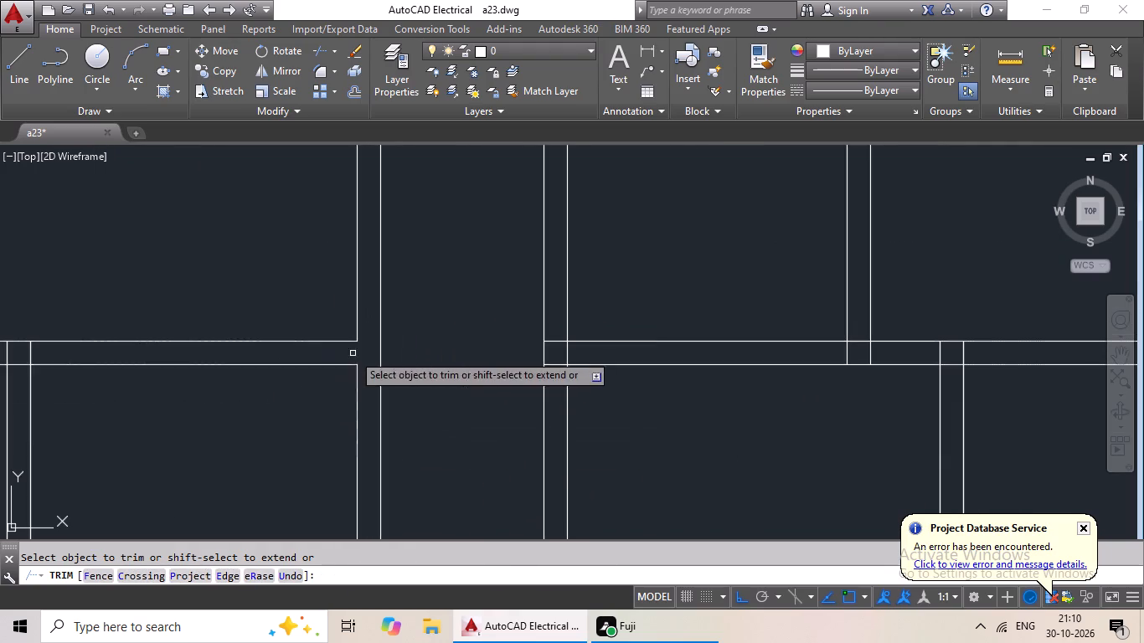
middle_click_drag(126, 367, 442, 367)
scroll(307, 352, "up", 3)
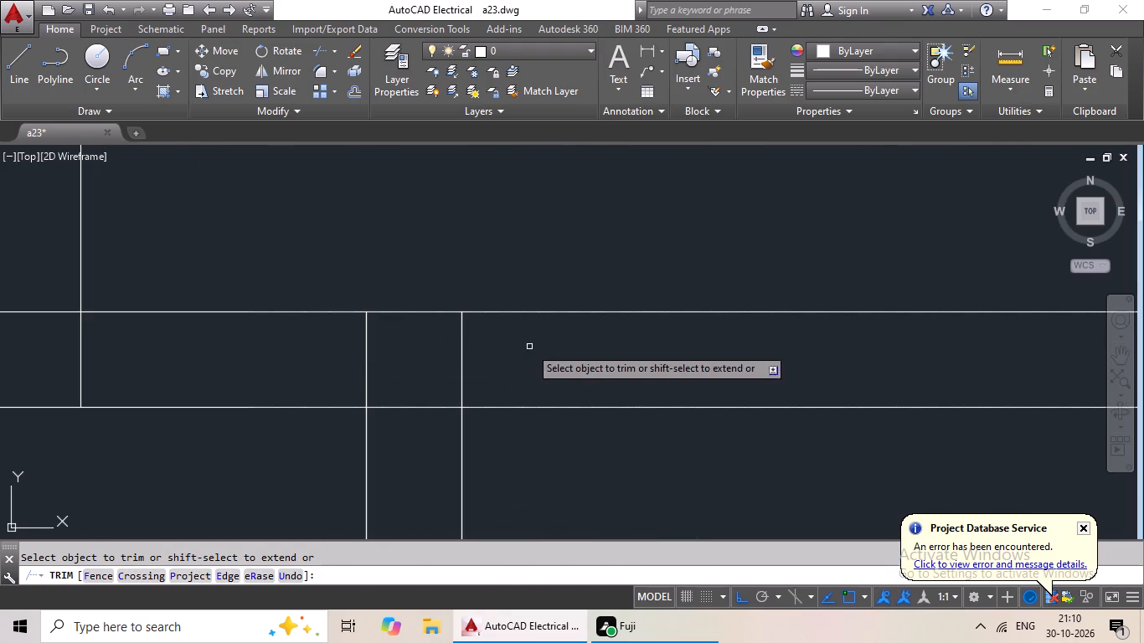
left_click_drag(513, 350, 339, 383)
left_click(331, 394)
left_click_drag(416, 393, 414, 445)
left_click(414, 445)
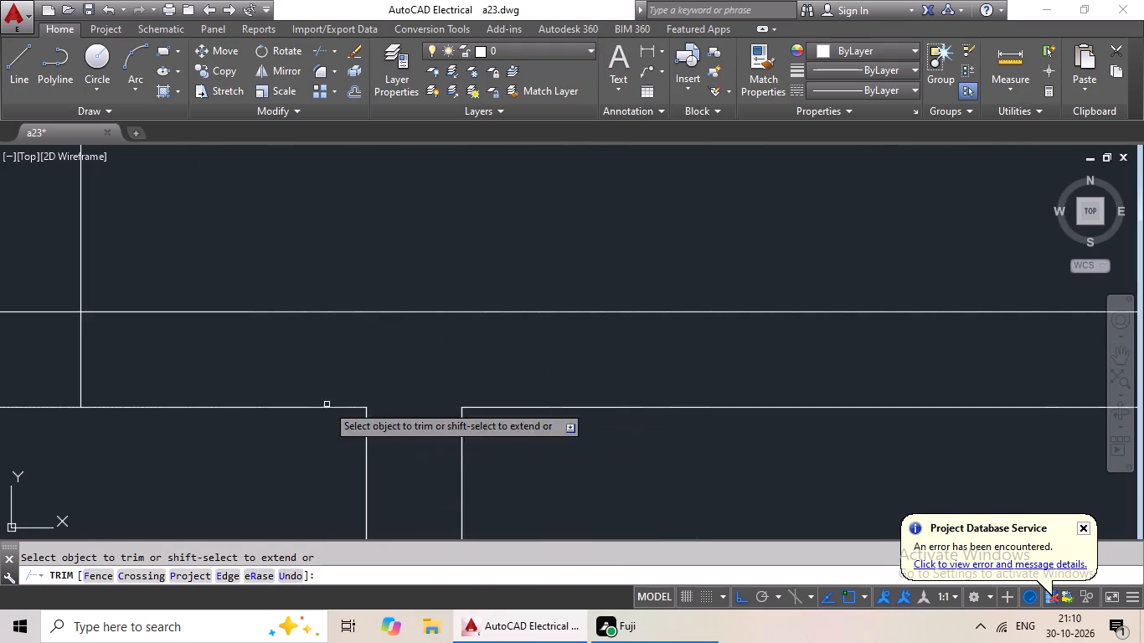
Trim the crossing lines where the upper two-room divider comes down onto the partition above the left block's stacked small rooms.
middle_click_drag(271, 364, 918, 364)
left_click_drag(745, 347, 515, 401)
left_click(515, 401)
left_click_drag(666, 298, 664, 305)
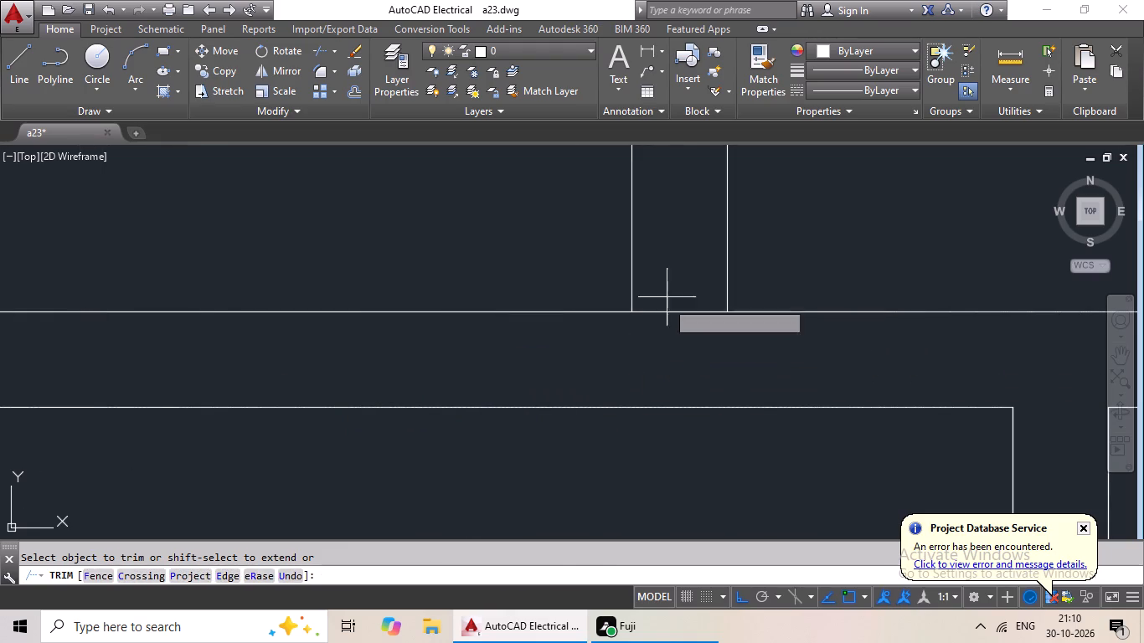
left_click_drag(664, 305, 641, 366)
left_click(641, 366)
Trim the crossing lines where the partition above the left block's stacked small rooms' row meets the block's left wall.
scroll(669, 359, "down", 5)
middle_click_drag(688, 394, 569, 425)
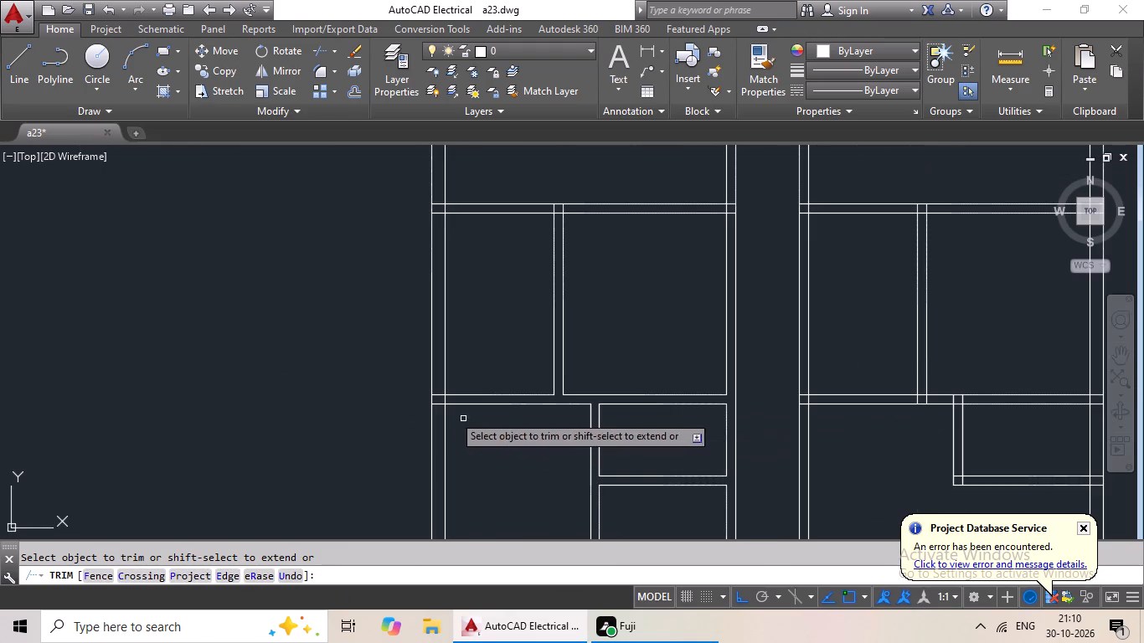
scroll(437, 404, "up", 4)
left_click_drag(430, 321, 424, 450)
left_click_drag(424, 450, 435, 433)
left_click_drag(543, 372, 472, 399)
Trim the crossing lines where the partition below the right block's lower small corner room meets the block's right wall.
scroll(538, 373, "down", 4)
scroll(623, 398, "down", 1)
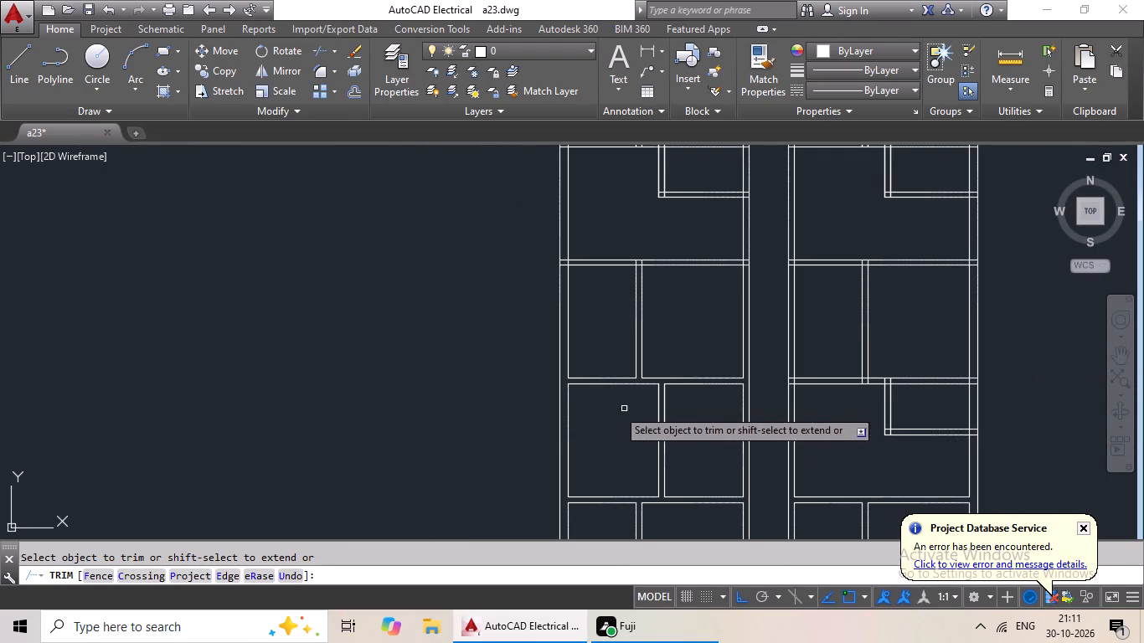
middle_click_drag(785, 415, 461, 415)
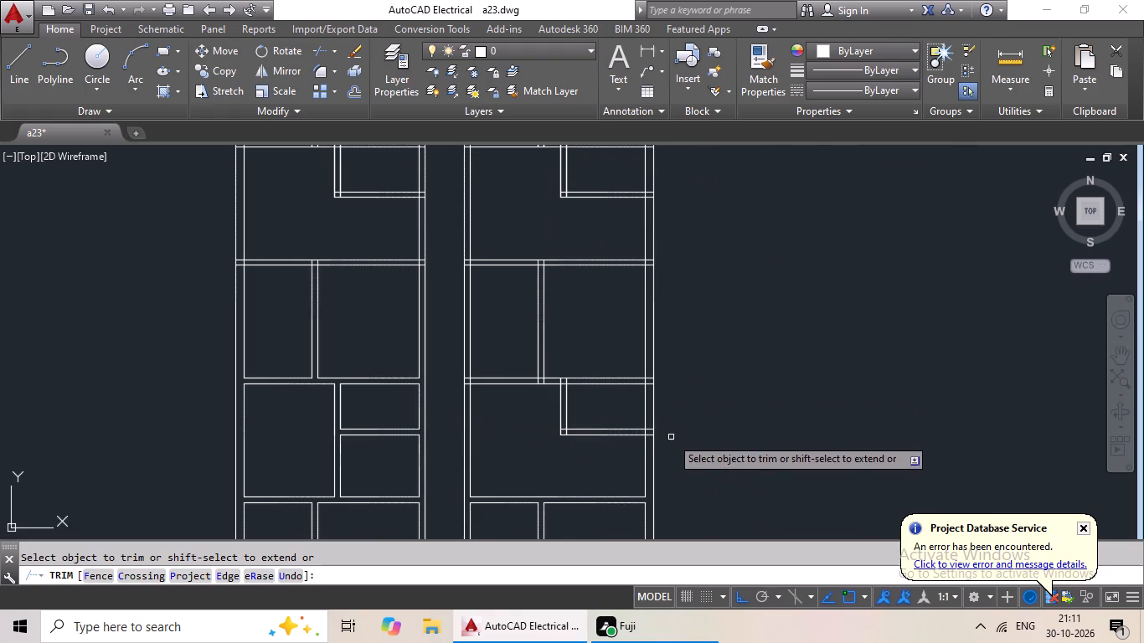
scroll(666, 454, "up", 3)
scroll(582, 355, "up", 3)
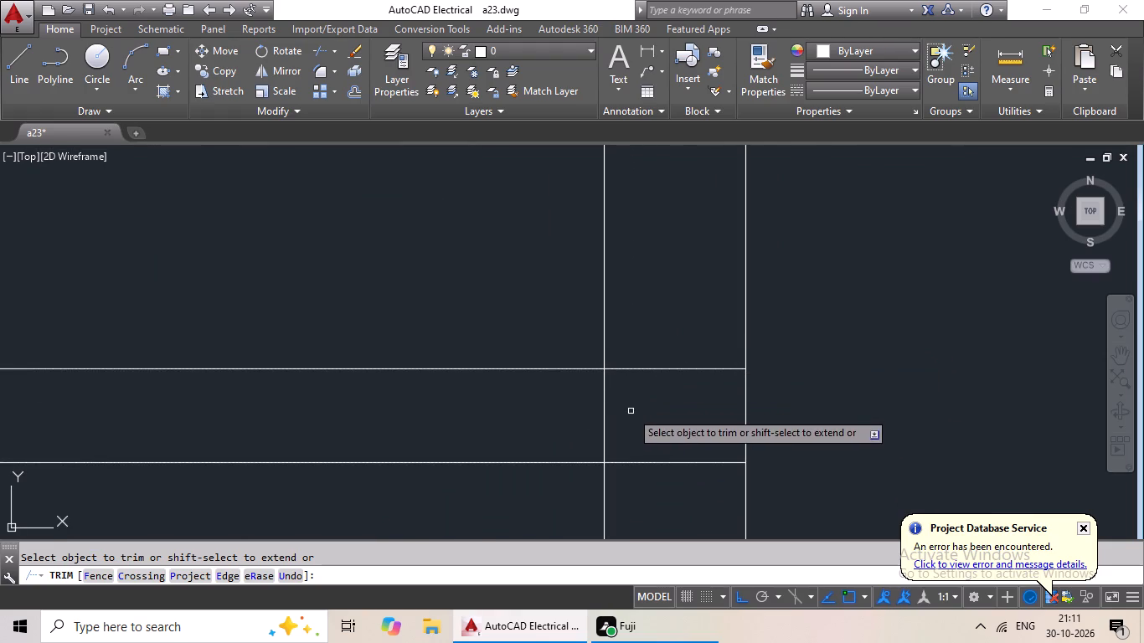
scroll(714, 412, "down", 2)
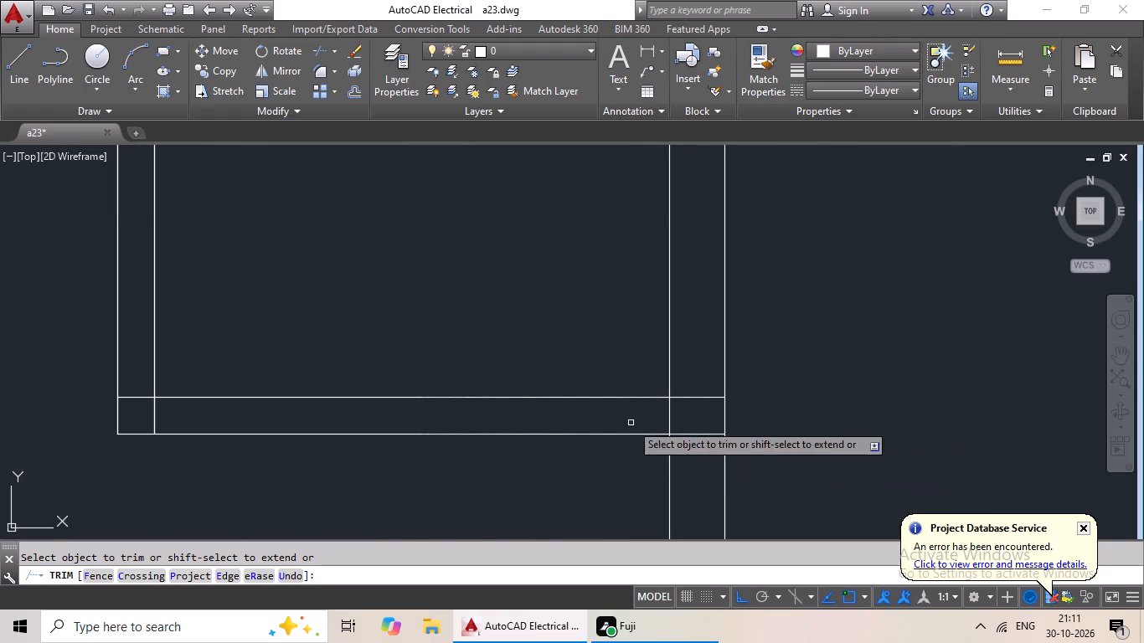
middle_click_drag(697, 413, 541, 332)
scroll(545, 299, "up", 2)
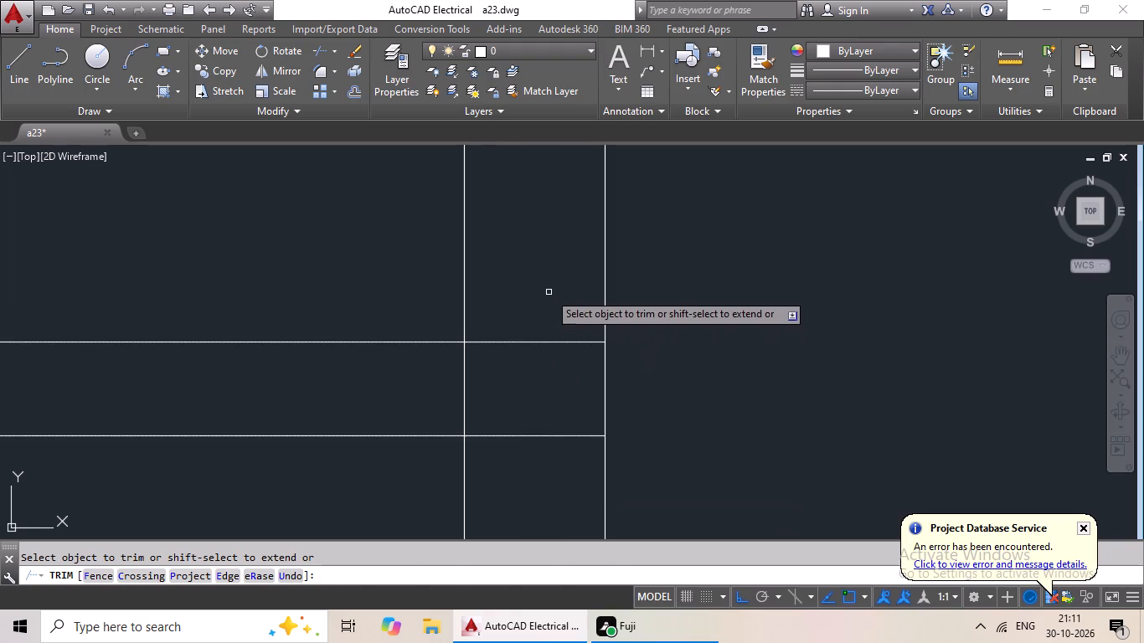
left_click_drag(549, 292, 536, 469)
left_click_drag(538, 356, 367, 397)
left_click(388, 399)
Trim the crossing lines at the lower-left wall corner of the right block's lower small corner room.
scroll(411, 394, "down", 3)
middle_click_drag(415, 394, 870, 383)
scroll(561, 383, "up", 4)
left_click_drag(667, 353, 513, 388)
left_click(513, 388)
left_click_drag(515, 256, 479, 381)
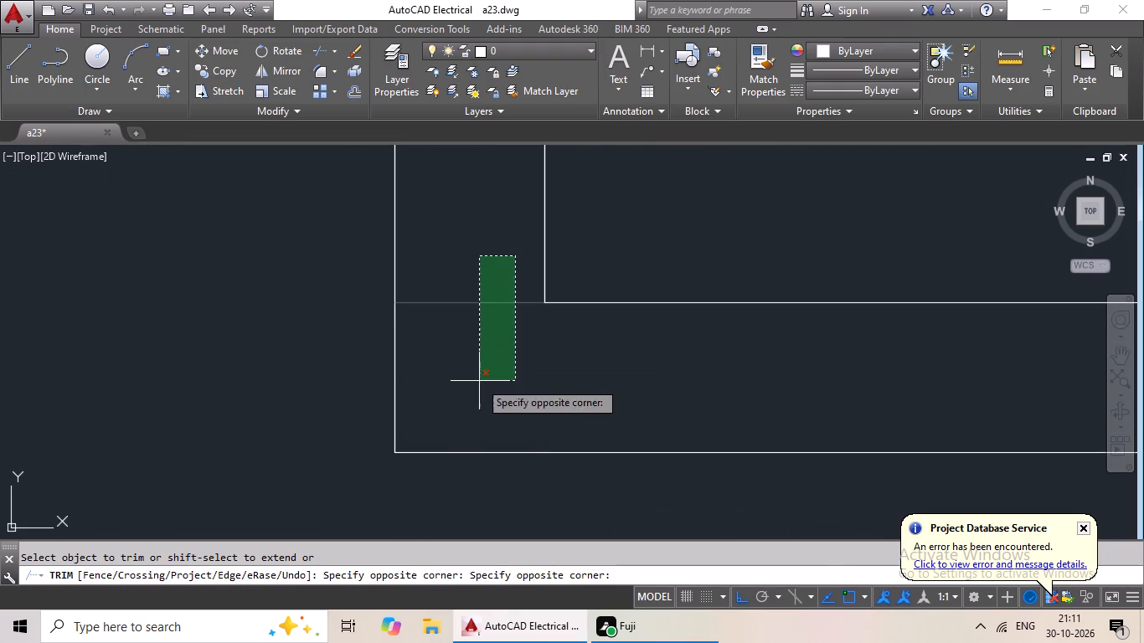
left_click(479, 381)
Trim the crossing lines where the partition above the right block's lower small corner room meets the block's right wall.
scroll(481, 379, "down", 4)
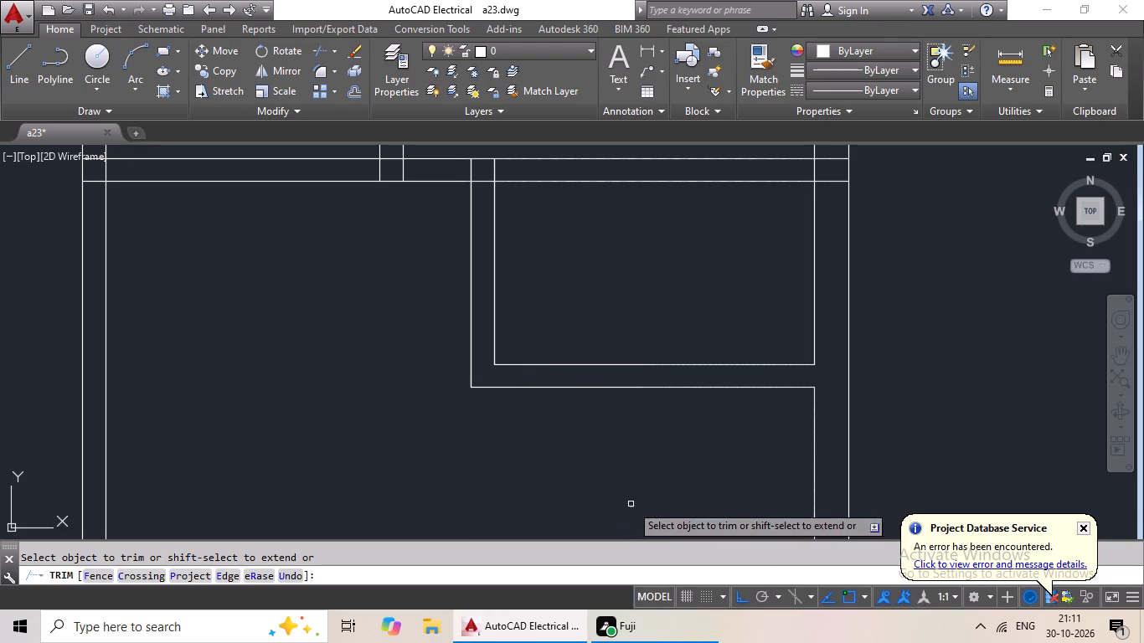
middle_click_drag(698, 273, 368, 505)
scroll(515, 412, "up", 3)
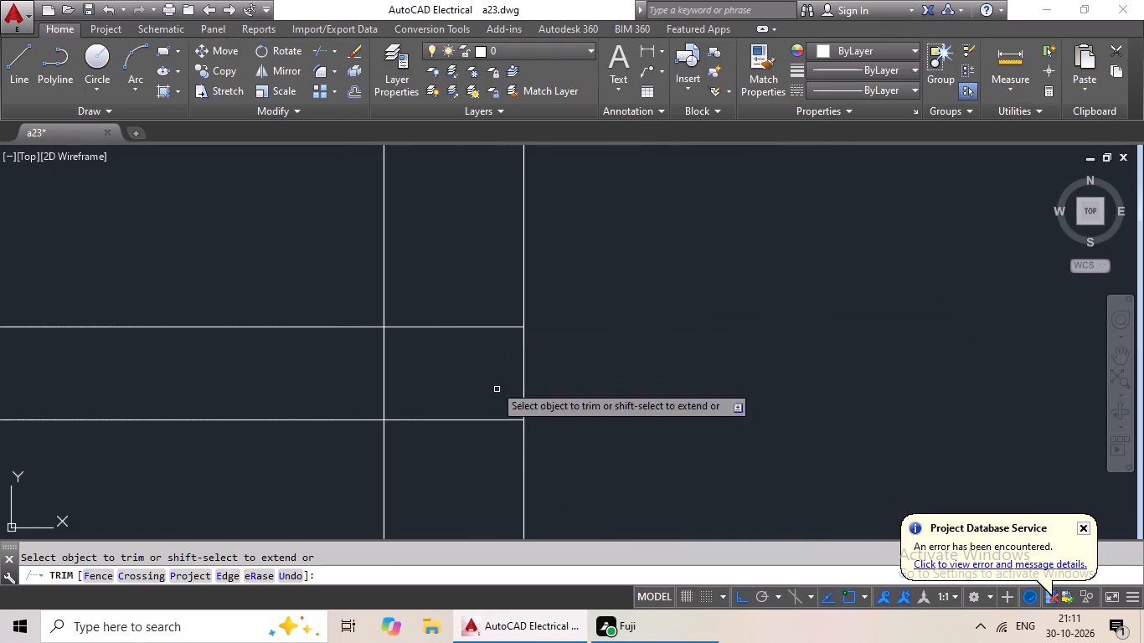
left_click_drag(463, 294, 417, 505)
left_click_drag(417, 505, 426, 479)
left_click_drag(418, 367, 341, 375)
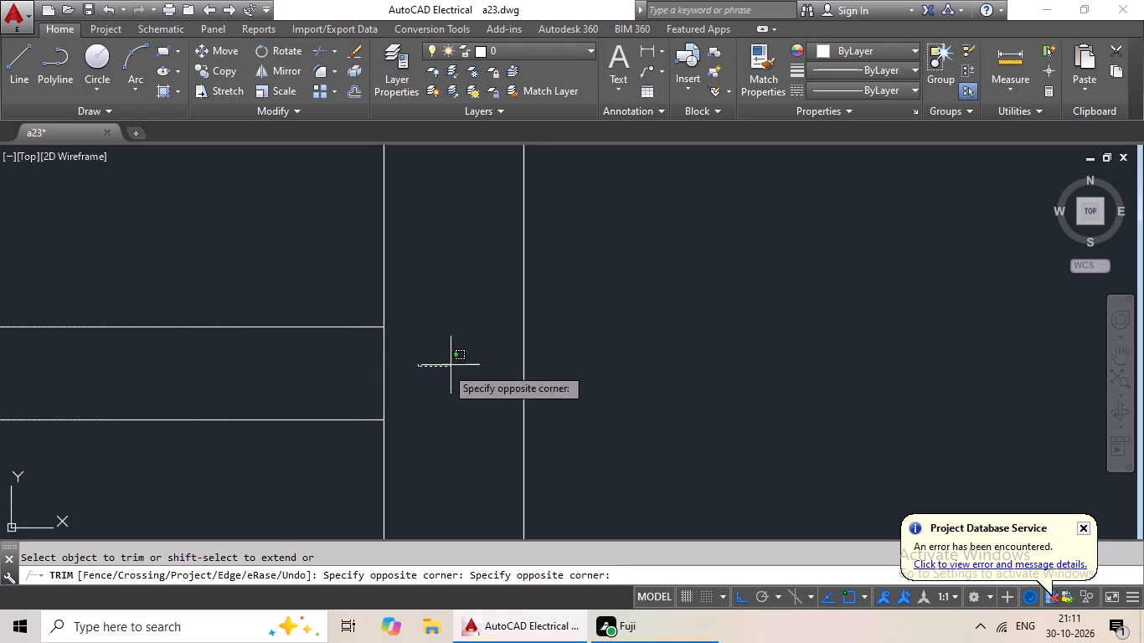
left_click(368, 384)
Trim the crossing lines where the right block's lower small corner room's vertical wall meets the partition above it.
scroll(416, 374, "down", 3)
middle_click_drag(253, 390, 552, 388)
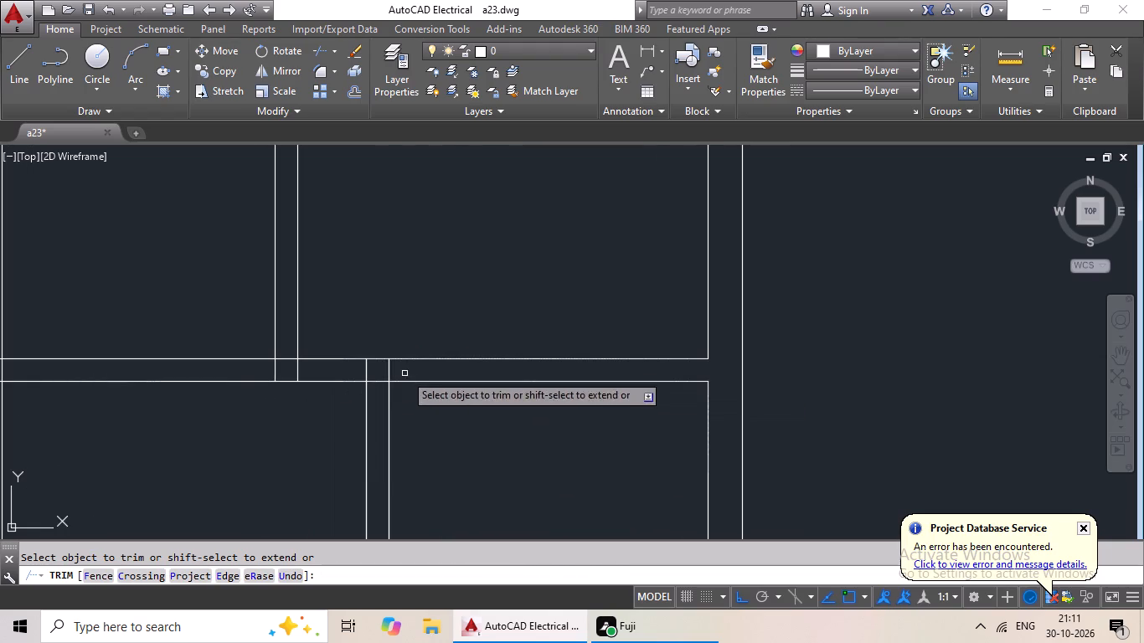
scroll(355, 368, "up", 3)
left_click_drag(539, 367, 340, 395)
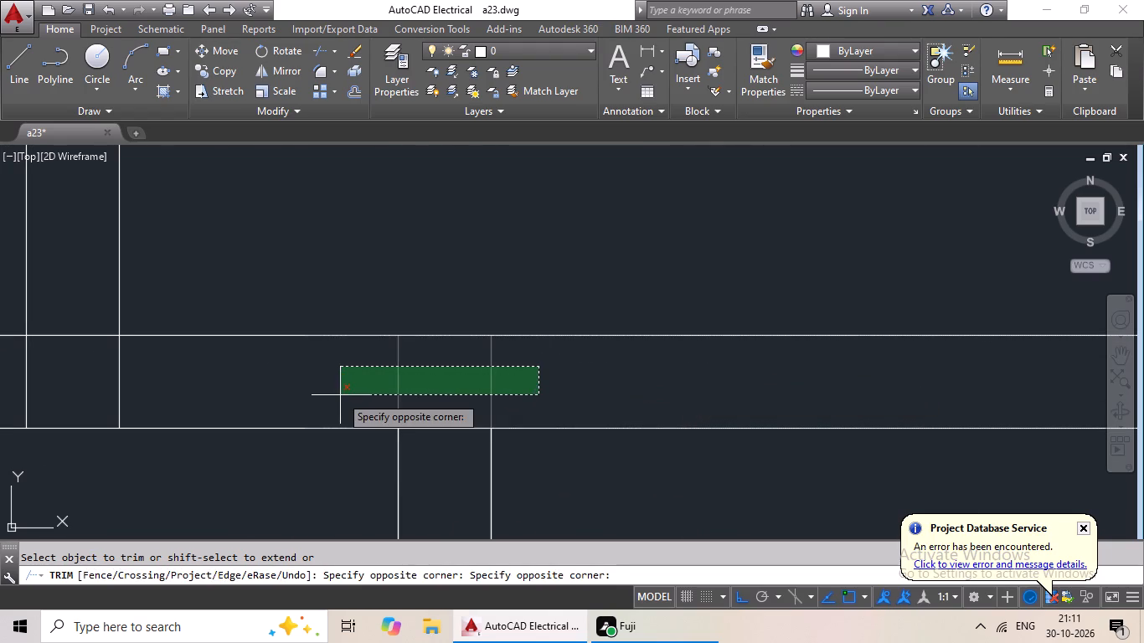
left_click(340, 395)
left_click_drag(487, 394, 472, 459)
left_click(471, 456)
Trim the crossing lines where the upper two-room divider comes down onto the partition above the right block's lower small corner room.
middle_click_drag(126, 389, 300, 394)
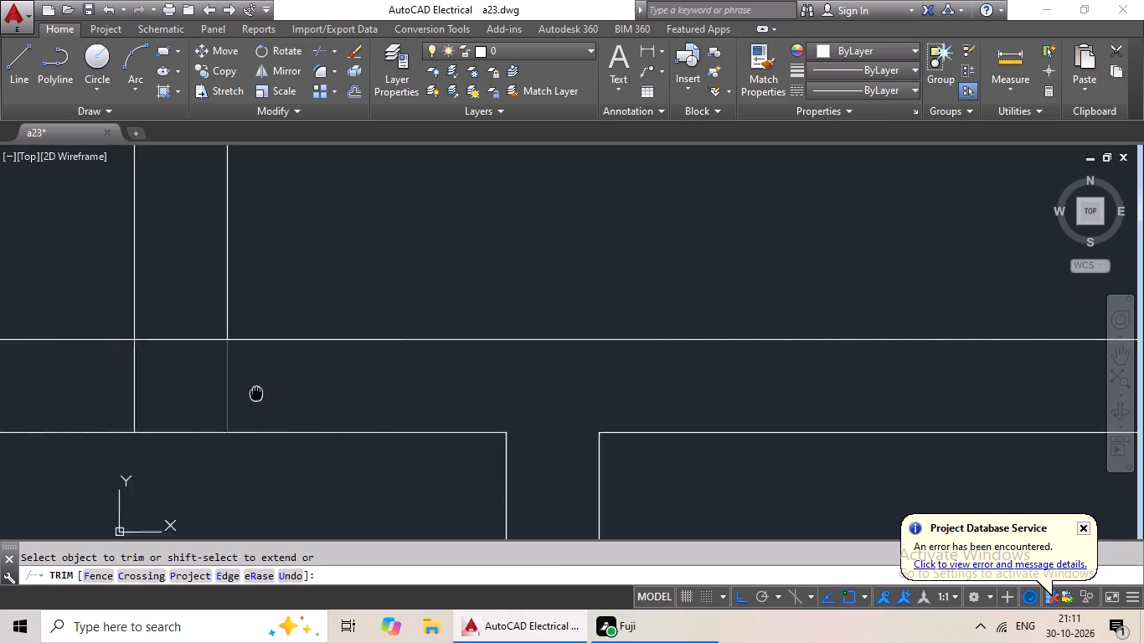
middle_click_drag(300, 394, 499, 396)
left_click_drag(606, 380, 325, 383)
left_click(323, 384)
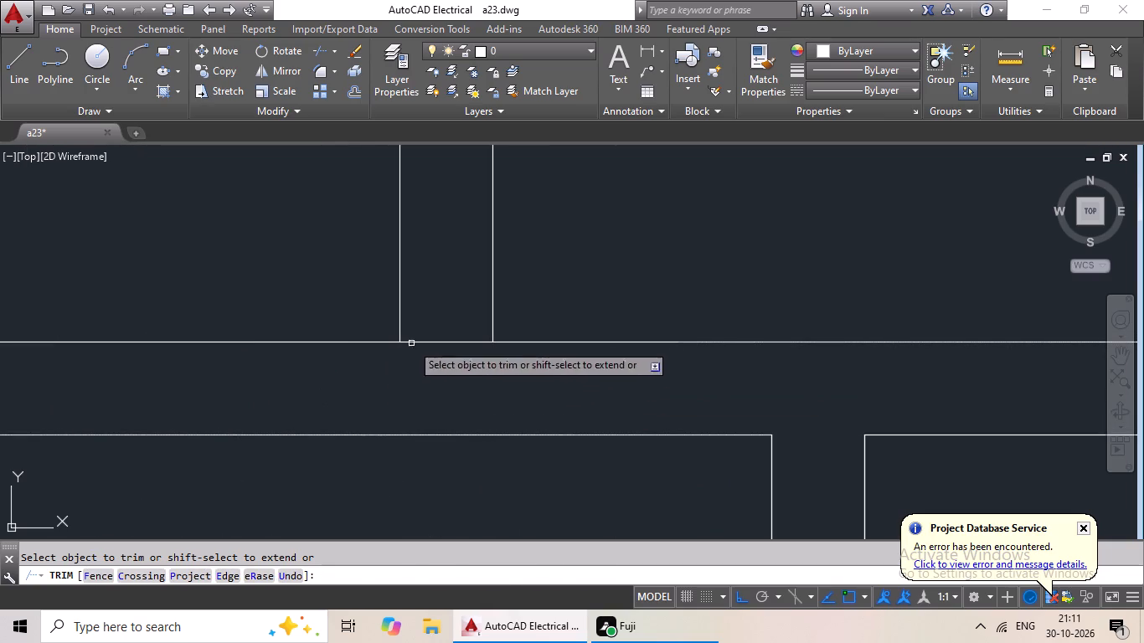
left_click_drag(443, 301, 426, 378)
left_click(426, 378)
Trim the crossing lines where the partition above the right block's lower small corner room's row meets the block's left wall.
scroll(434, 372, "down", 5)
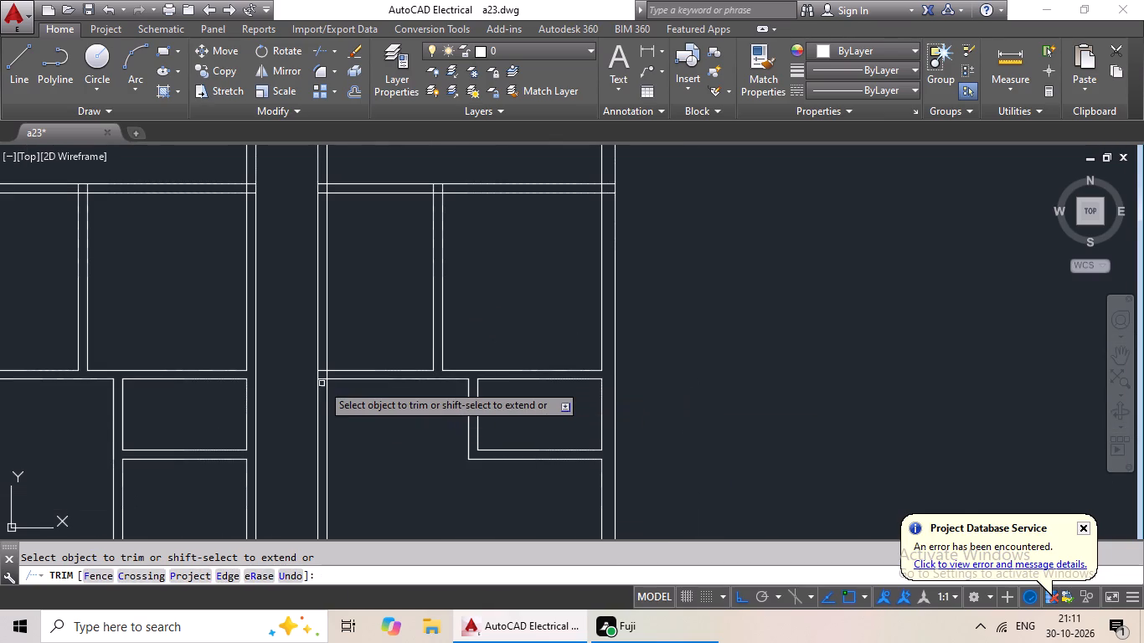
scroll(318, 373, "up", 6)
left_click_drag(509, 385, 400, 414)
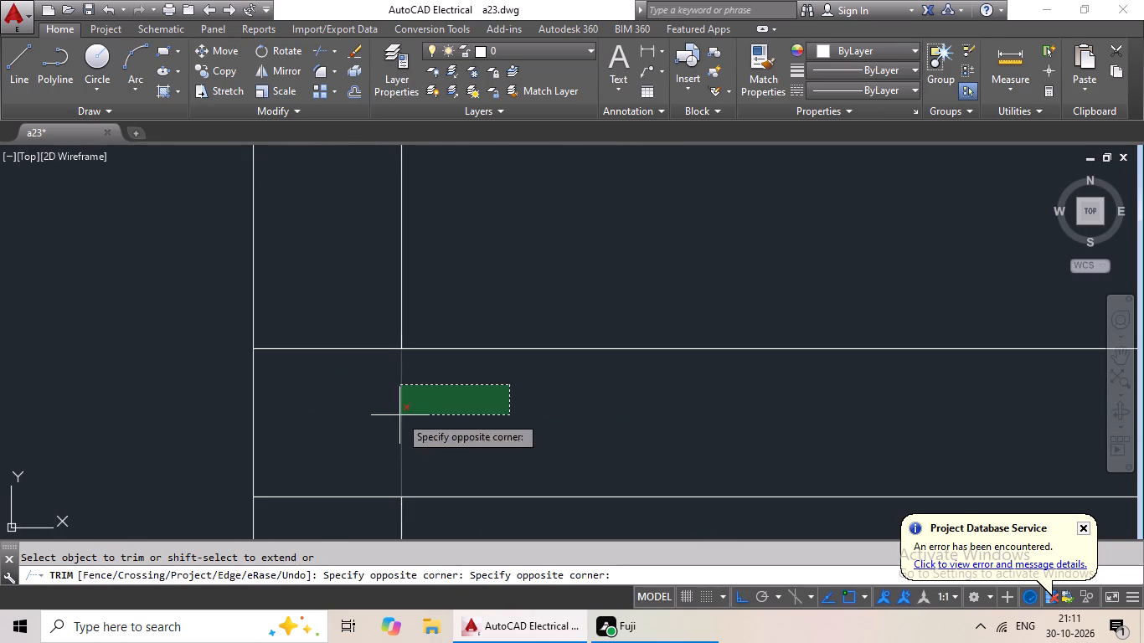
left_click(395, 419)
left_click_drag(343, 327, 329, 519)
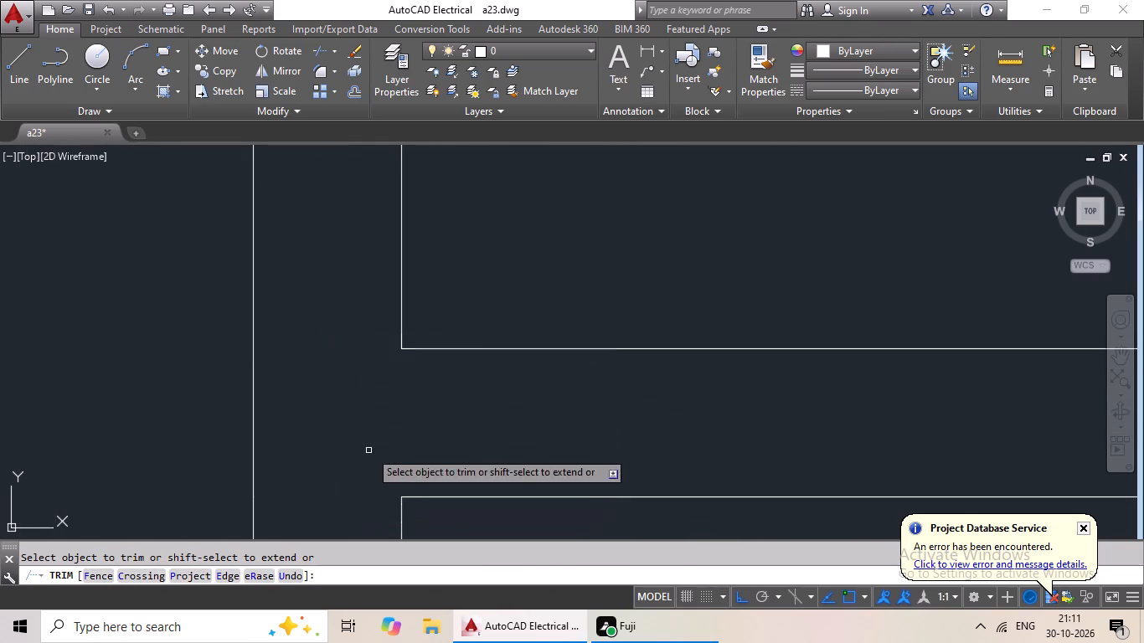
Trim the crossing lines where the next partition up, above the right block's two-room pair, meets the block's right wall.
scroll(373, 447, "down", 4)
scroll(473, 445, "down", 2)
middle_click_drag(538, 383, 392, 430)
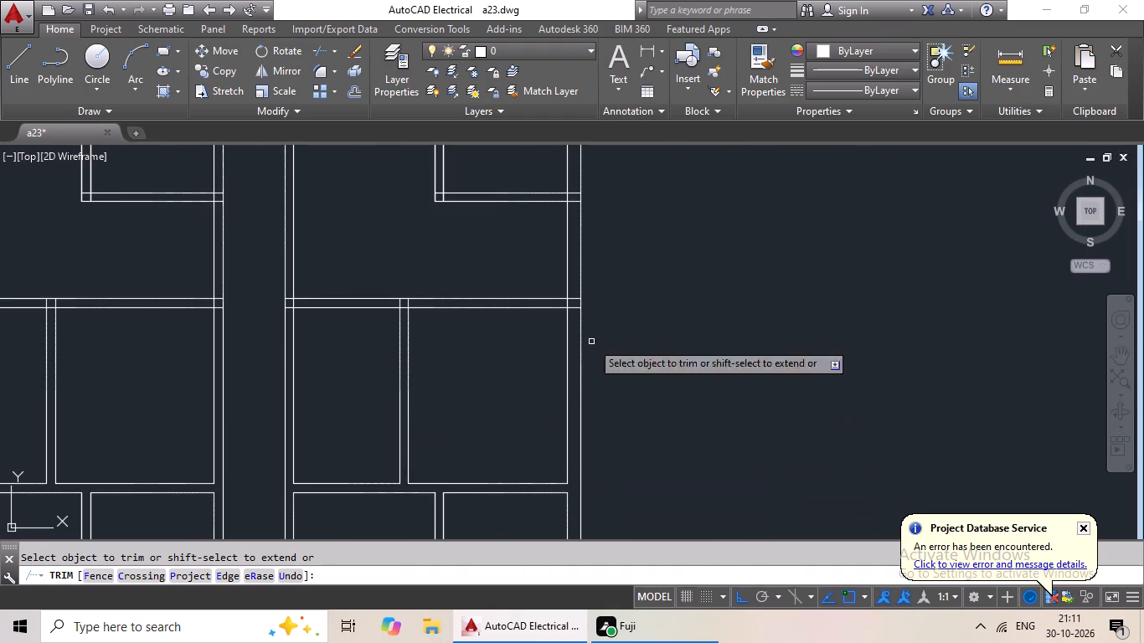
scroll(568, 307, "up", 6)
middle_click_drag(602, 237, 542, 393)
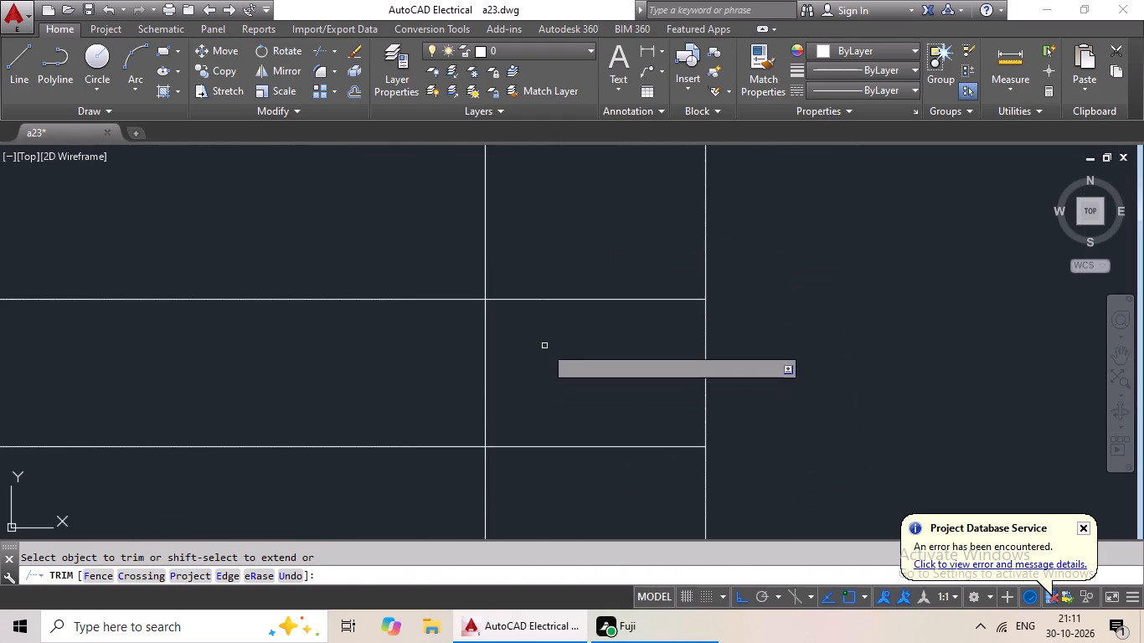
left_click_drag(579, 259, 539, 480)
left_click_drag(539, 479, 550, 459)
left_click_drag(571, 331, 342, 385)
left_click(341, 385)
Trim the crossing lines where the divider of the right block's two-room pair meets the partition above it.
scroll(480, 358, "down", 4)
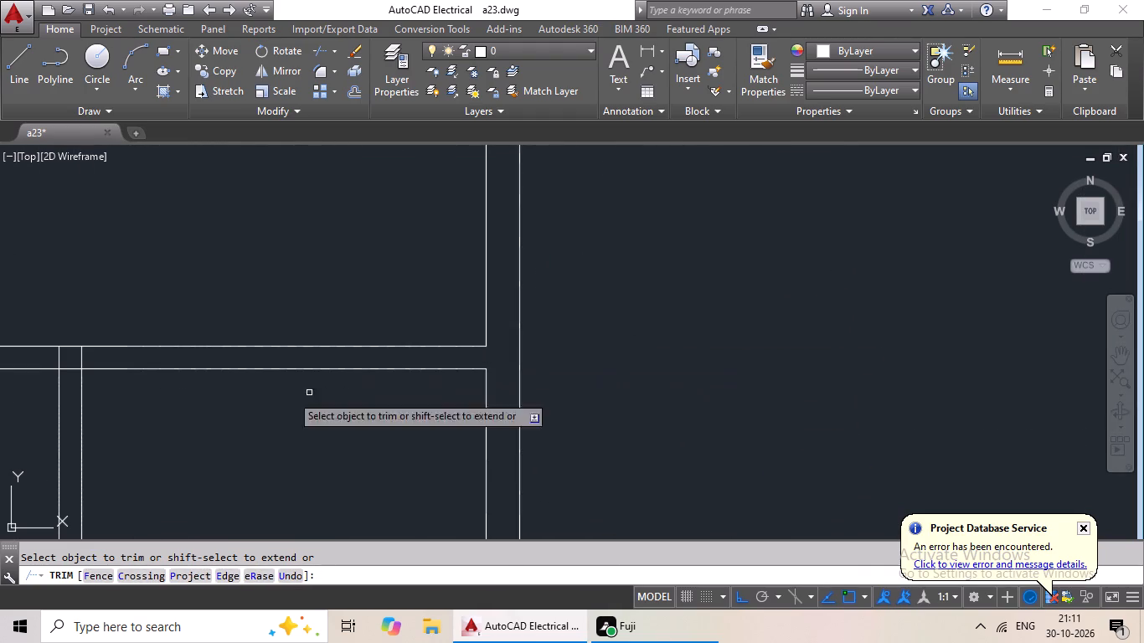
middle_click_drag(39, 375, 400, 373)
scroll(432, 362, "up", 4)
left_click_drag(548, 322, 252, 380)
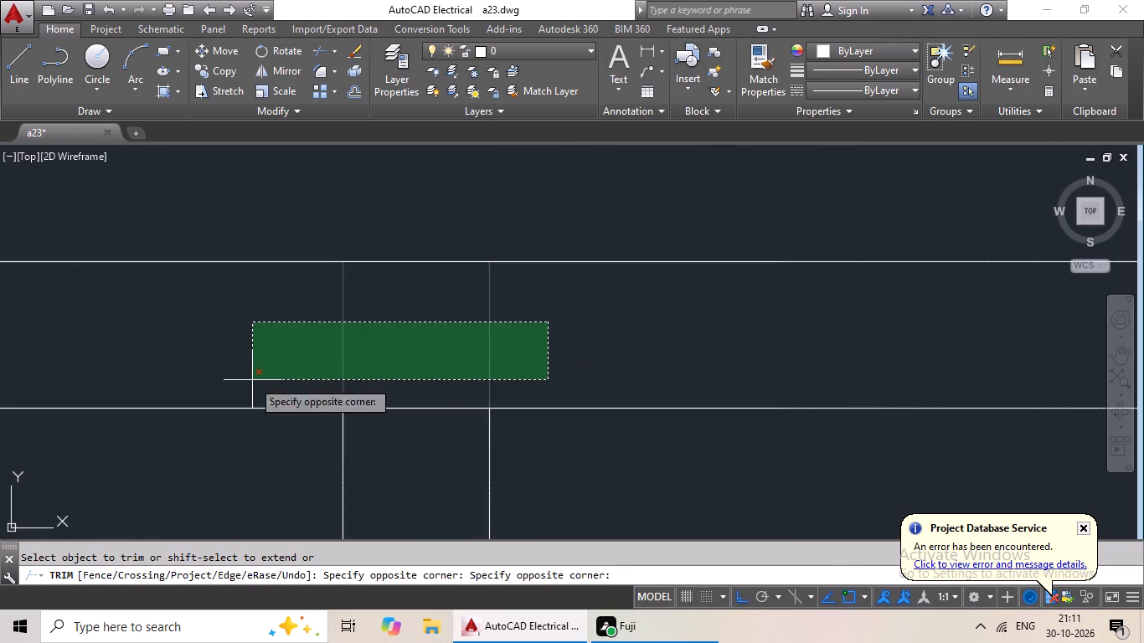
left_click_drag(252, 380, 260, 380)
left_click_drag(348, 375, 420, 460)
left_click(420, 460)
Trim the crossing lines where the partition above the right block's third two-room pair from the top meets the block's left wall.
scroll(437, 455, "down", 5)
scroll(249, 444, "up", 4)
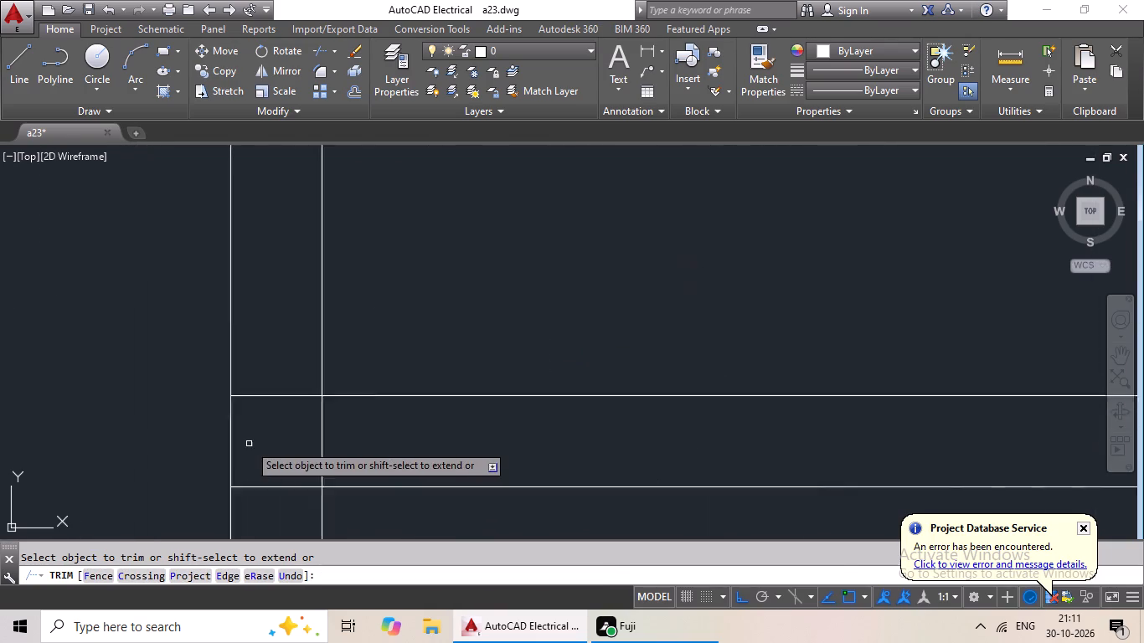
scroll(249, 444, "up", 1)
left_click_drag(378, 438, 315, 456)
left_click(315, 456)
left_click_drag(314, 327, 304, 446)
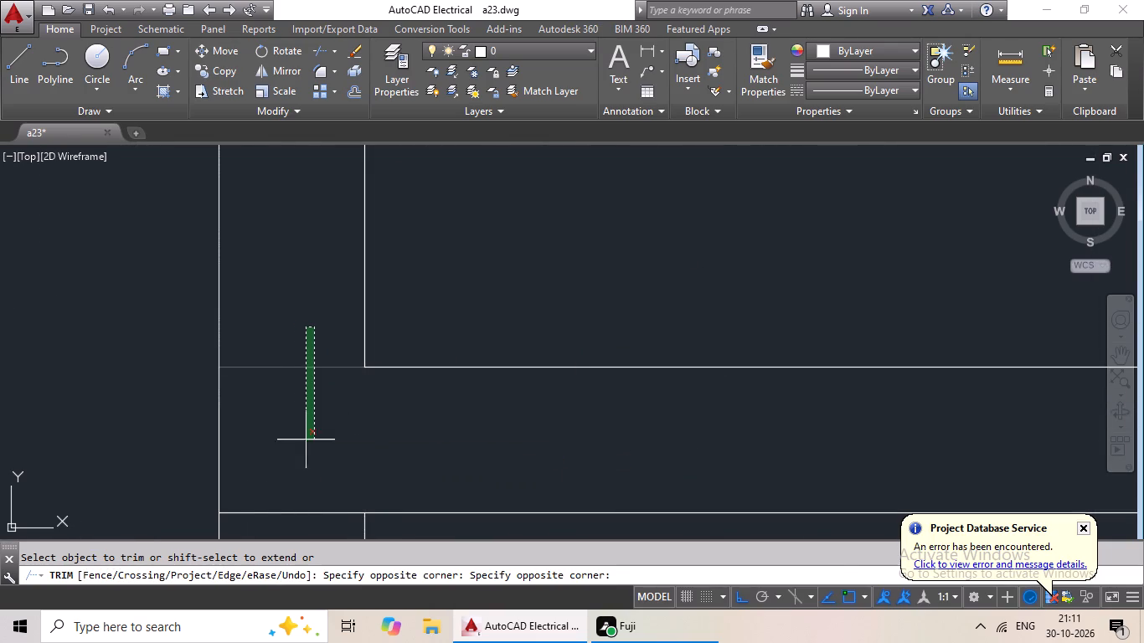
left_click_drag(304, 446, 288, 515)
Trim the crossing lines where the matching partition above the left block's third two-room pair from the top meets the block's right wall.
scroll(325, 485, "down", 5)
scroll(411, 447, "down", 2)
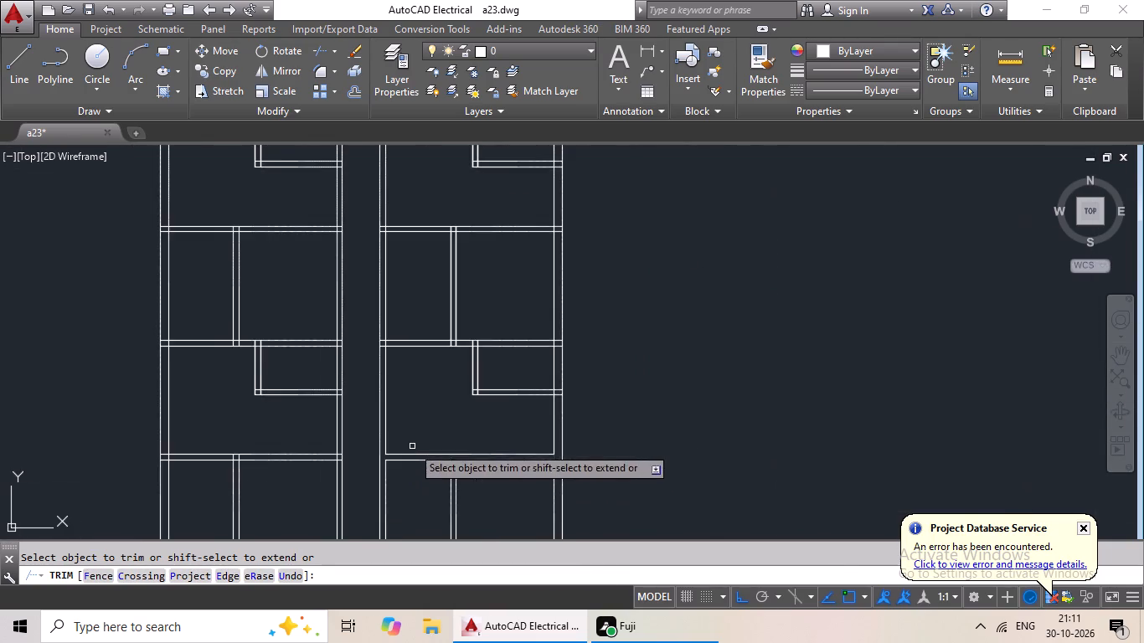
middle_click_drag(416, 429, 426, 383)
scroll(340, 406, "up", 5)
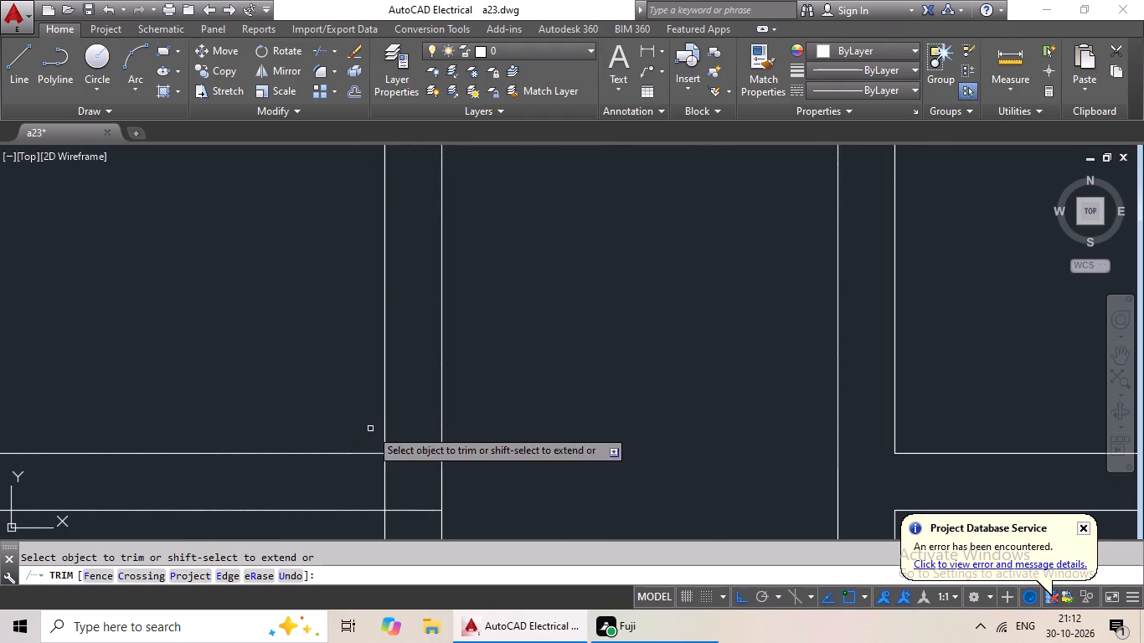
middle_click_drag(375, 449, 379, 328)
scroll(420, 359, "up", 4)
scroll(420, 288, "down", 3)
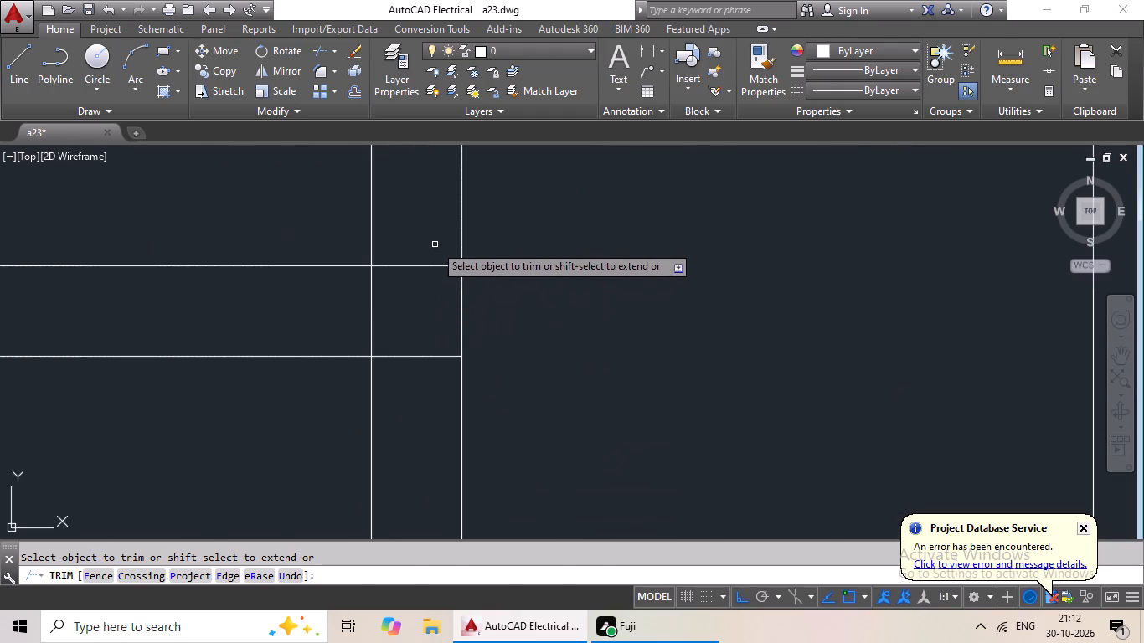
left_click_drag(433, 245, 399, 399)
left_click_drag(399, 400, 400, 373)
left_click_drag(400, 309, 257, 323)
left_click(260, 326)
Trim the crossing lines where the divider of the left block's third two-room pair from the top meets the partition above it.
scroll(340, 320, "down", 4)
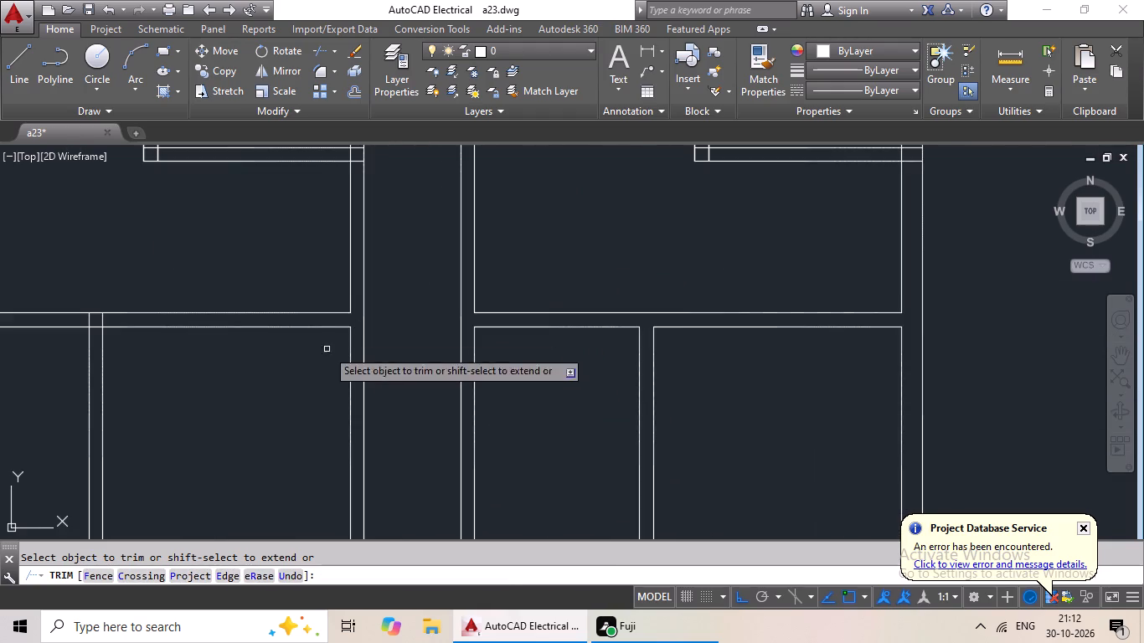
middle_click_drag(221, 376, 508, 375)
scroll(385, 317, "up", 4)
left_click_drag(428, 311, 261, 342)
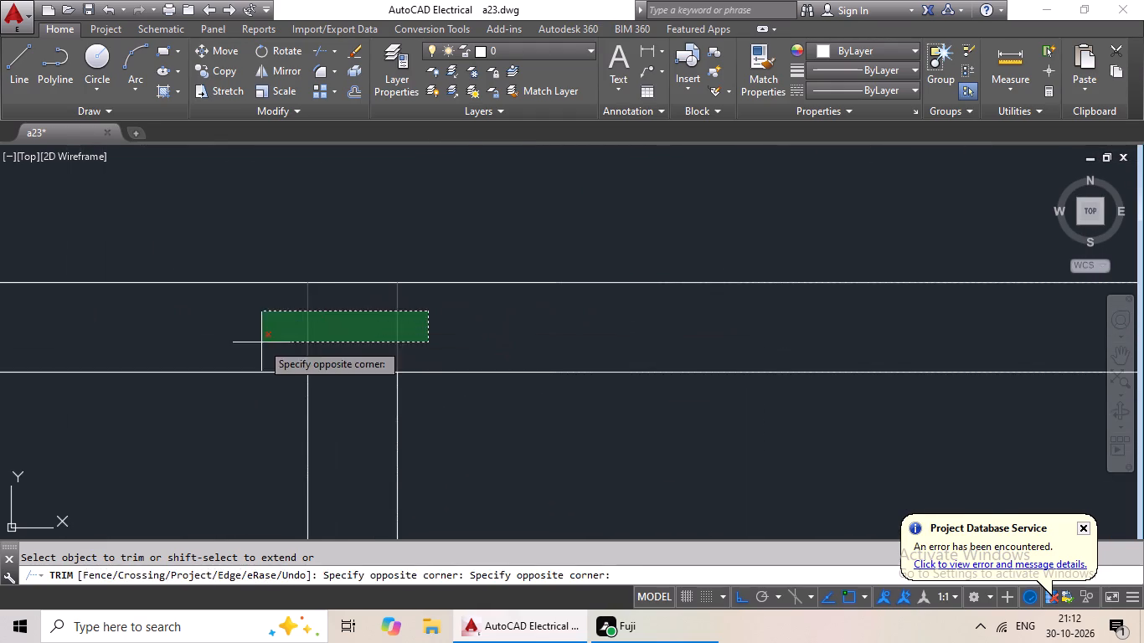
left_click(260, 343)
left_click_drag(346, 355, 379, 410)
left_click(379, 410)
Trim the crossing lines where the partition above the left block's third two-room pair from the top meets the block's left wall.
scroll(406, 388, "down", 3)
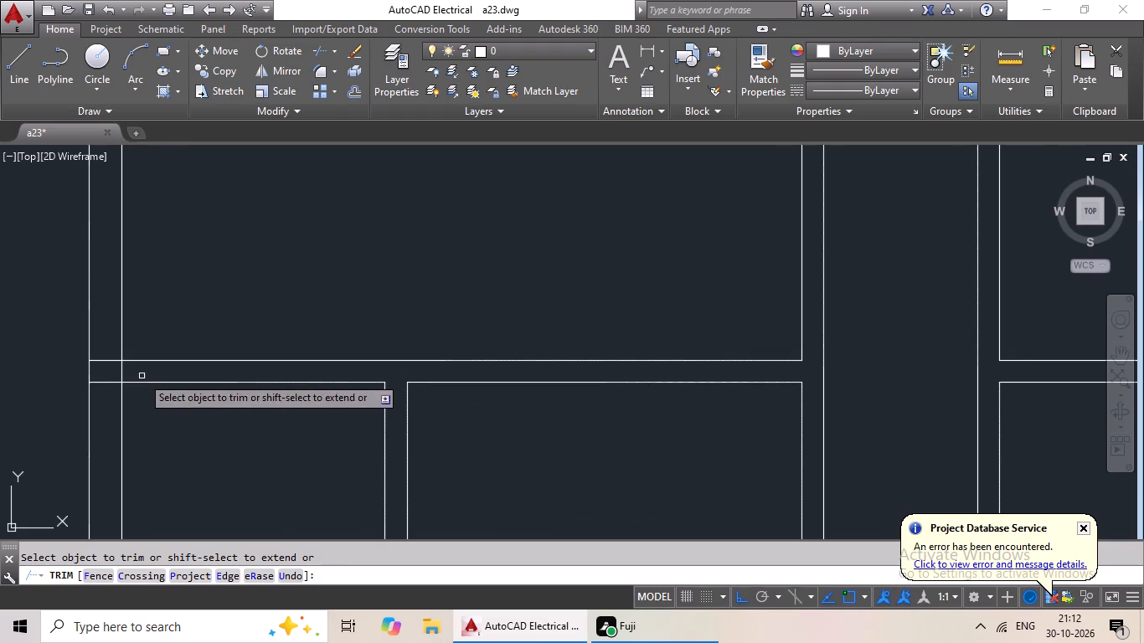
middle_click_drag(142, 375, 395, 326)
scroll(343, 322, "up", 4)
left_click_drag(610, 281, 493, 310)
left_click_drag(493, 310, 487, 321)
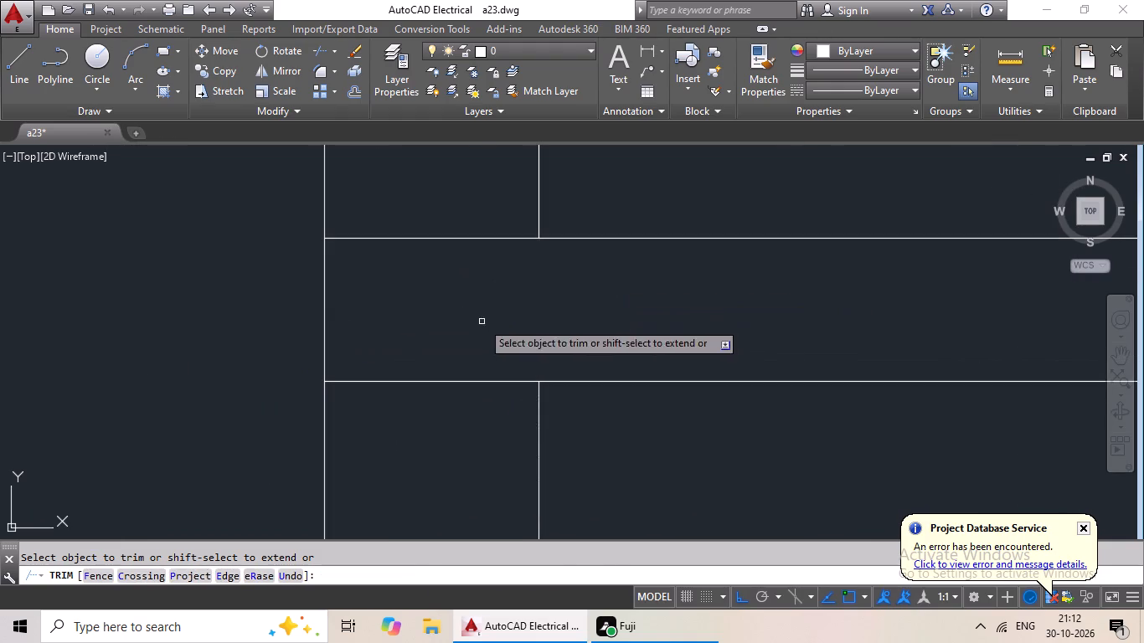
left_click_drag(472, 232, 392, 453)
left_click(393, 441)
Trim the crossing lines where the lower wall of the right block's second small corner room from the top meets the block's right wall.
scroll(425, 386, "down", 4)
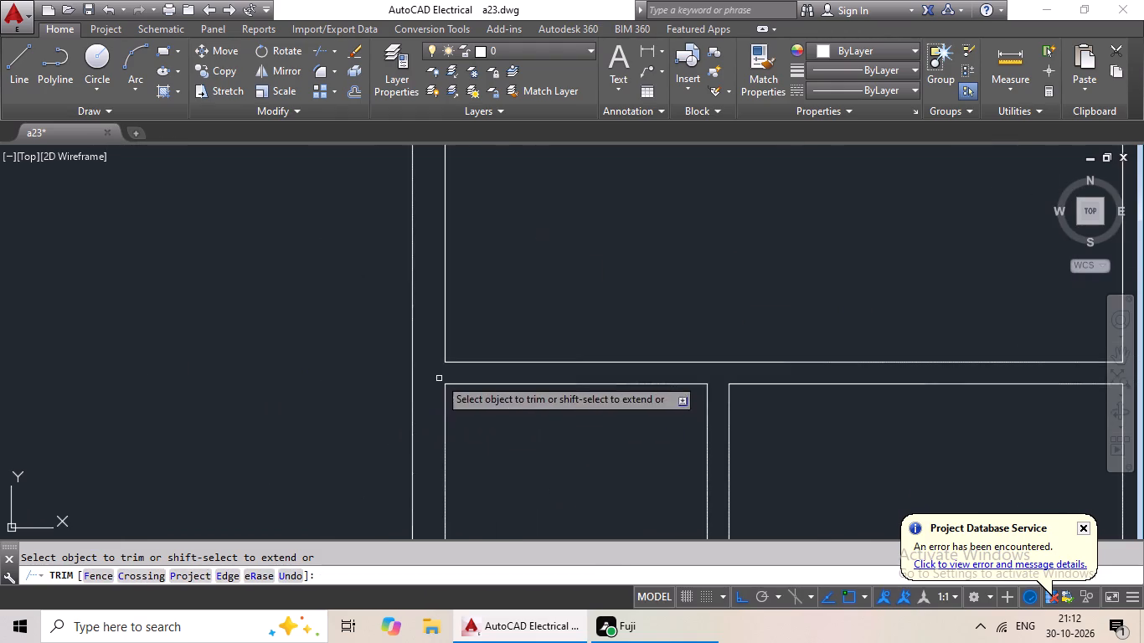
scroll(508, 424, "down", 2)
middle_click_drag(514, 438, 441, 233)
scroll(451, 241, "down", 2)
middle_click_drag(492, 286, 460, 367)
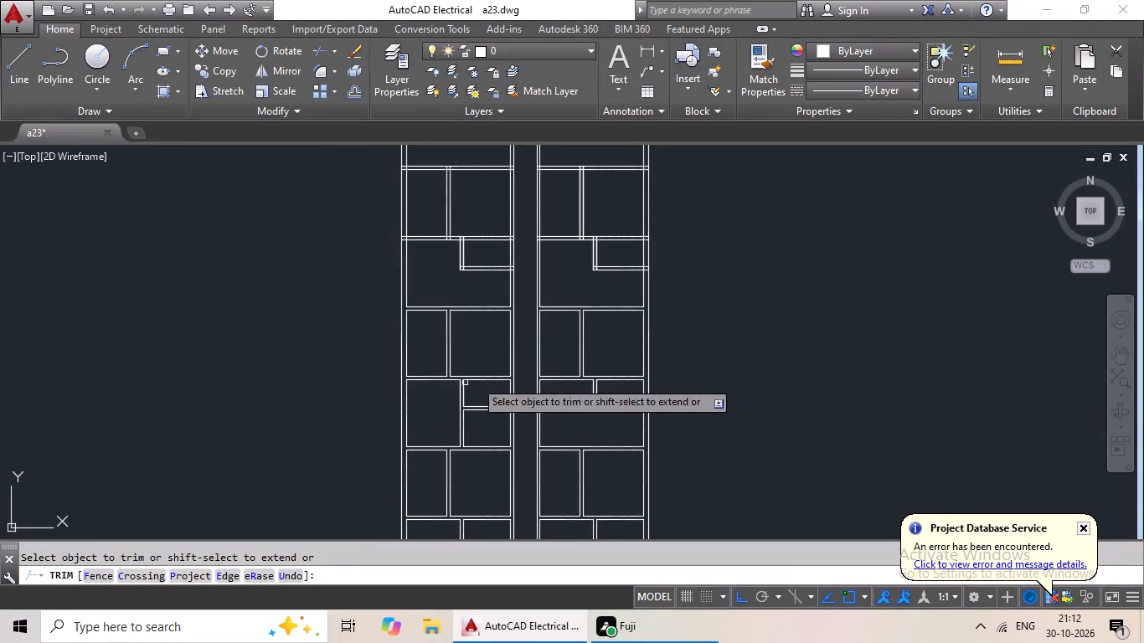
scroll(590, 373, "down", 2)
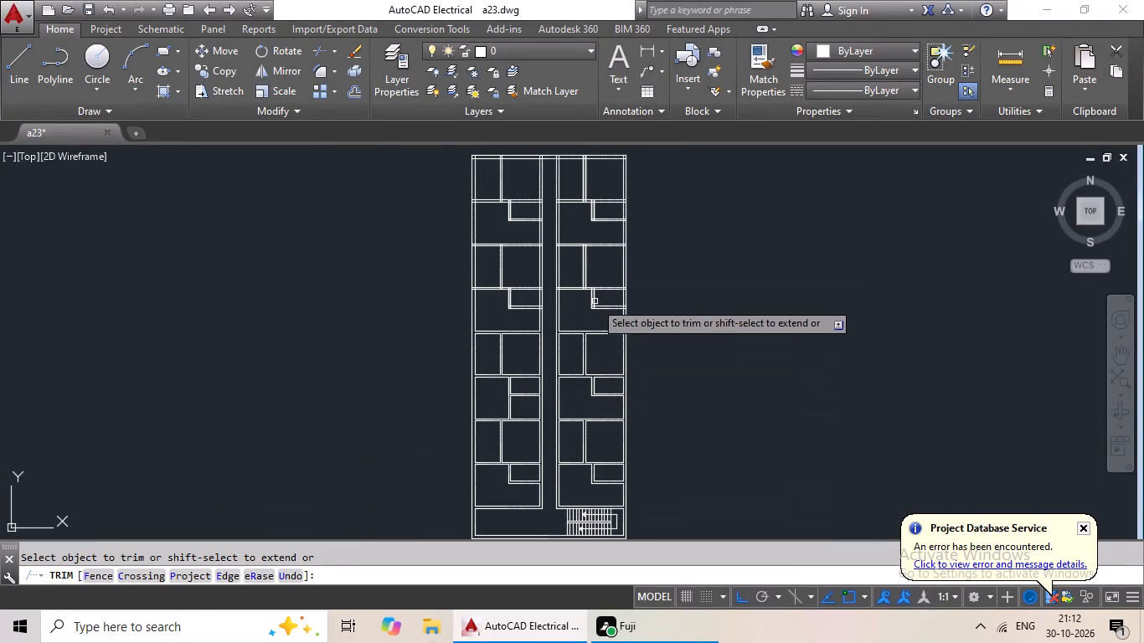
scroll(612, 265, "up", 3)
scroll(661, 465, "up", 4)
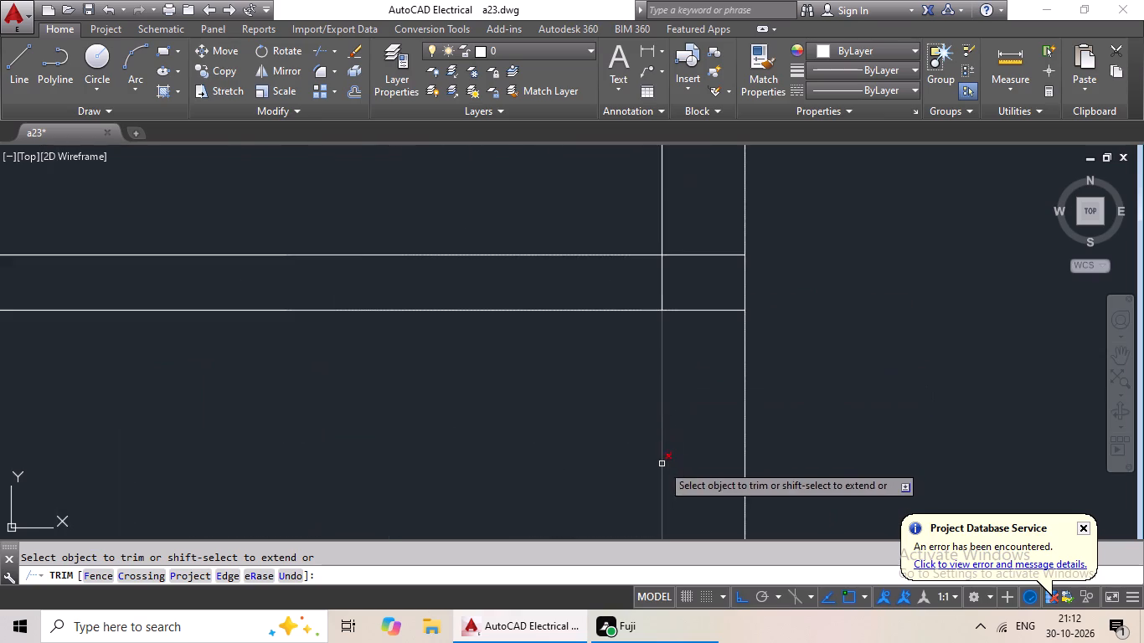
left_click_drag(684, 243, 706, 319)
left_click(706, 319)
left_click_drag(709, 280, 640, 287)
left_click(639, 287)
Trim the overlapping lines at the lower-left corner of the right block's second small corner room from the top.
scroll(688, 286, "down", 1)
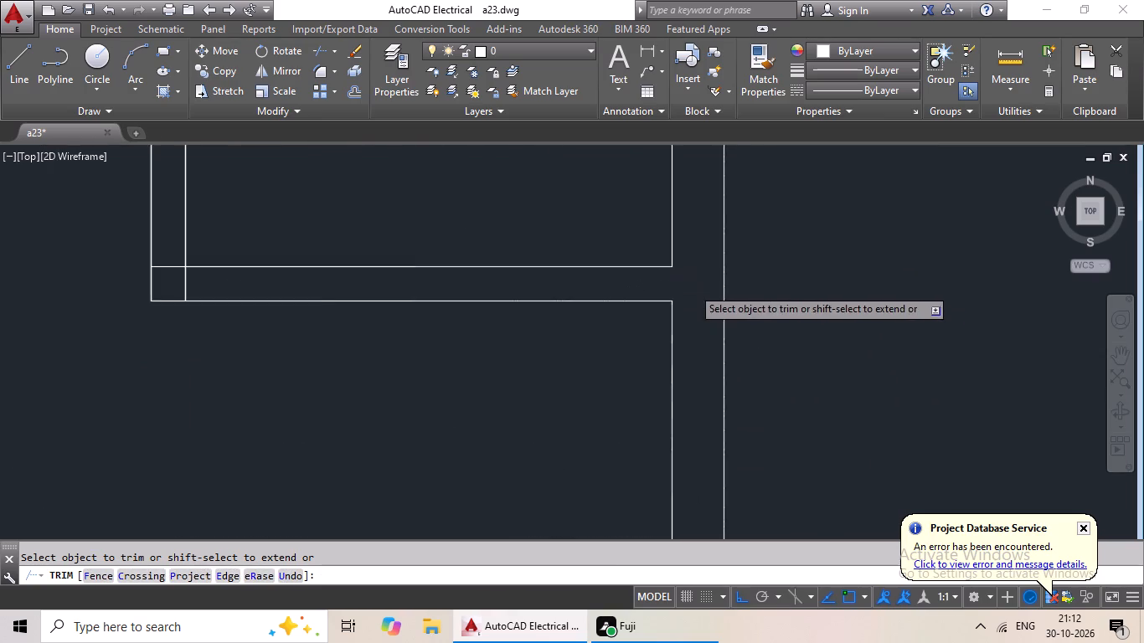
scroll(692, 287, "down", 1)
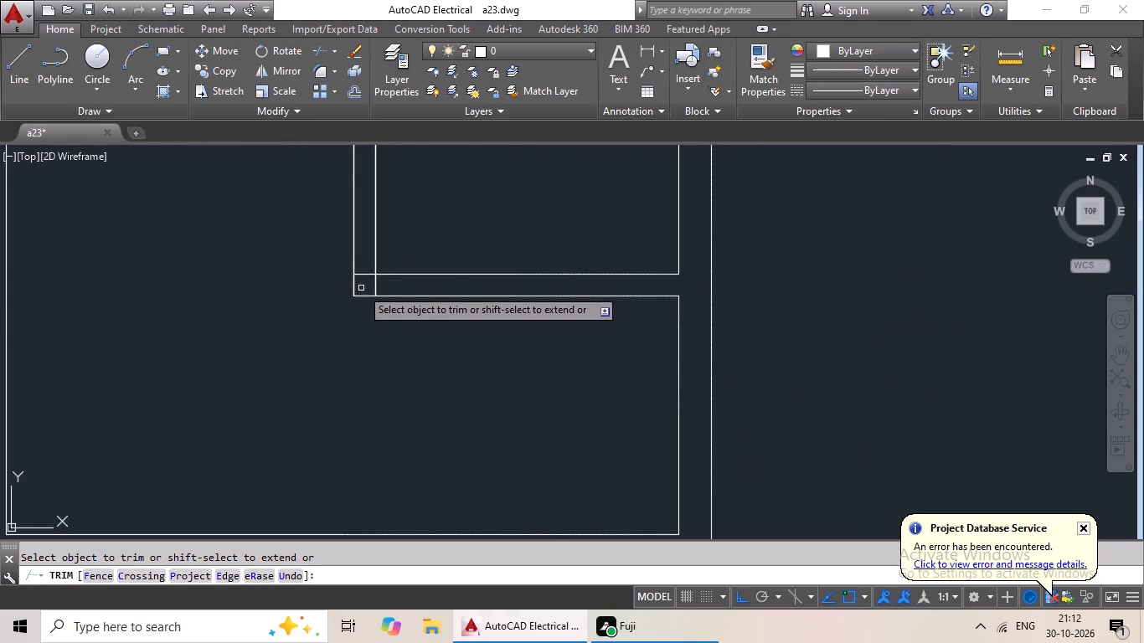
scroll(368, 271, "up", 5)
left_click_drag(518, 344, 363, 433)
left_click(363, 430)
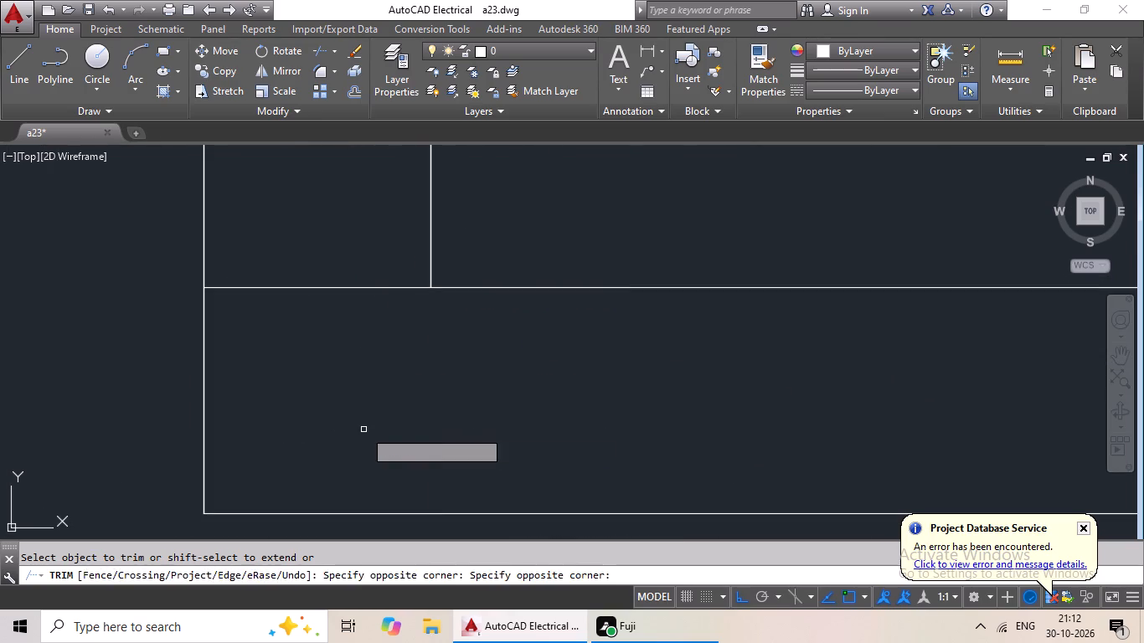
left_click_drag(370, 215, 335, 386)
left_click(332, 385)
Trim the crossing lines where the partition above the right block's second small corner room from the top meets the block's right wall.
scroll(368, 374, "down", 4)
middle_click_drag(470, 279, 377, 523)
middle_click_drag(759, 331, 612, 362)
scroll(759, 331, "up", 1)
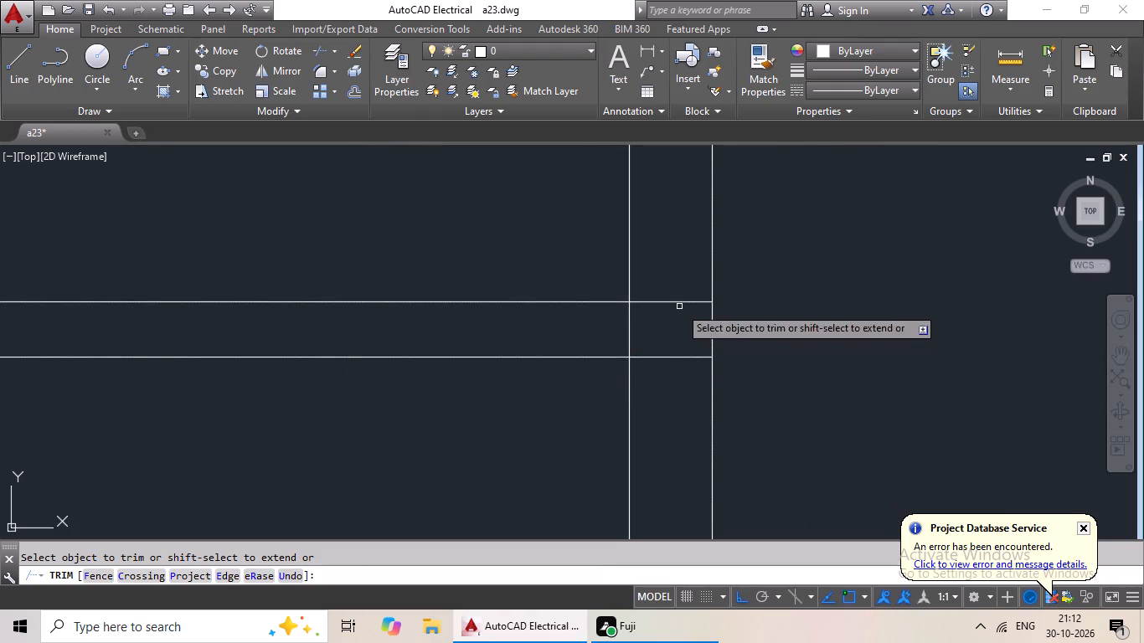
scroll(679, 306, "up", 2)
left_click_drag(680, 241, 628, 479)
left_click(627, 479)
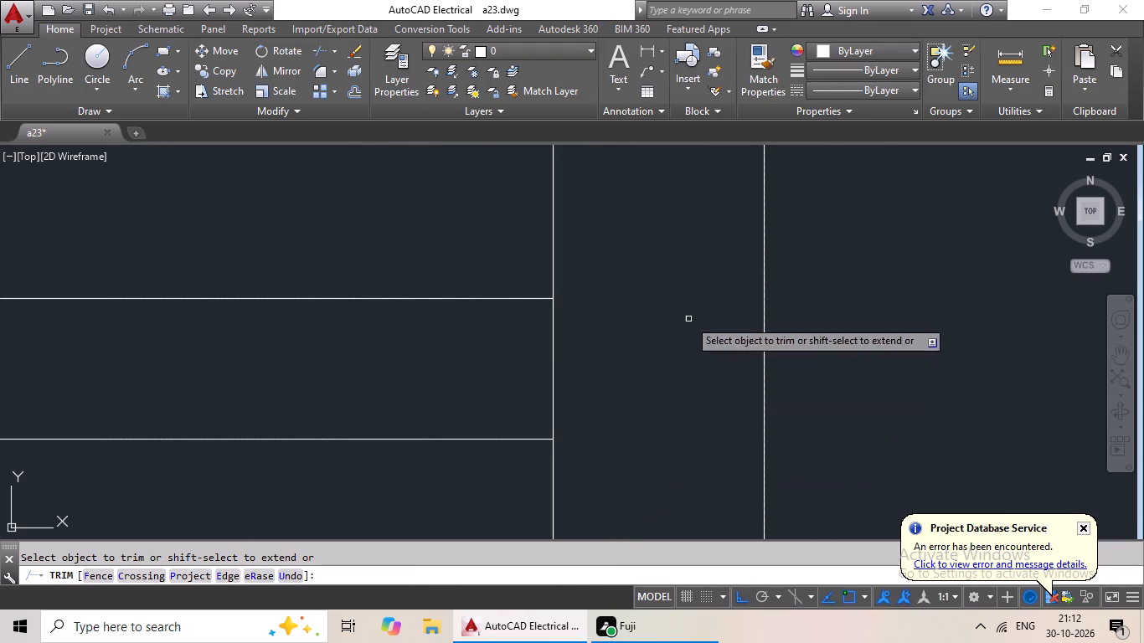
left_click_drag(677, 321, 298, 407)
left_click_drag(300, 400, 388, 386)
Trim the crossing lines where the side wall of the right block's second small corner room from the top meets the partition above it.
scroll(613, 379, "down", 4)
middle_click_drag(245, 436, 514, 419)
scroll(567, 361, "up", 2)
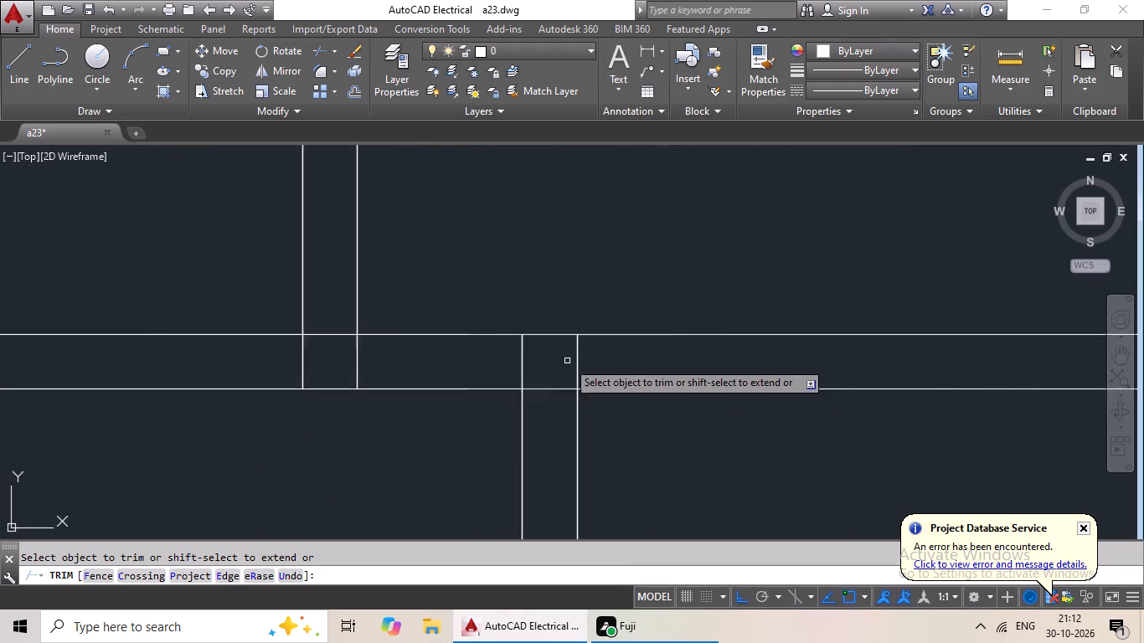
scroll(567, 361, "up", 2)
left_click_drag(697, 323, 375, 388)
left_click(375, 388)
left_click_drag(514, 369, 523, 467)
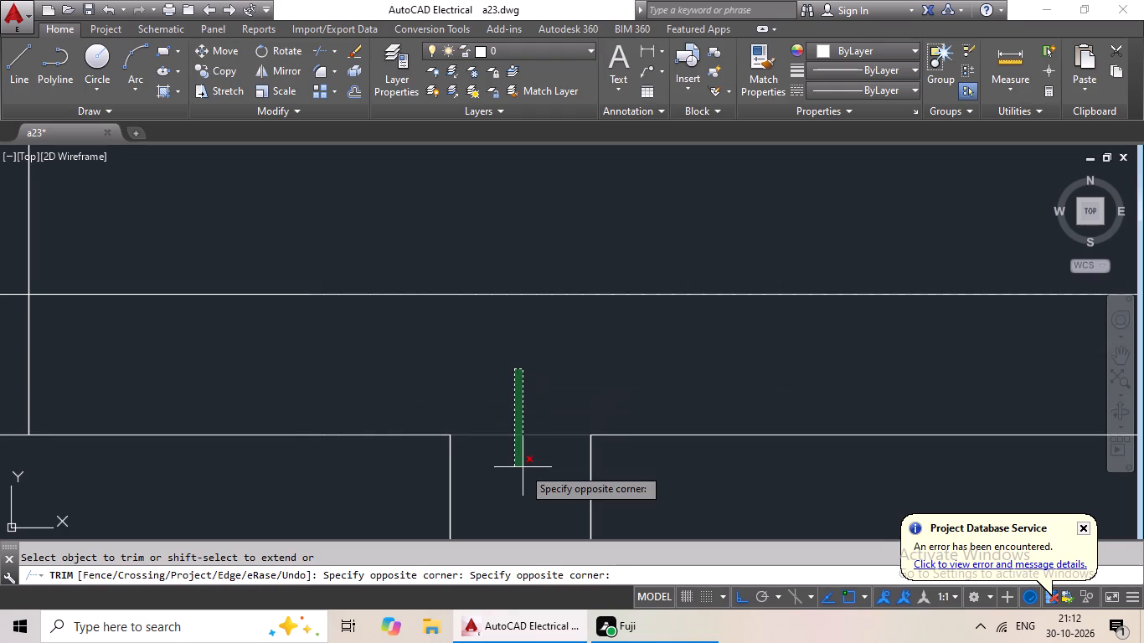
left_click(523, 467)
Trim the crossing lines where the divider of the right block's second two-room pair from the top comes down onto the partition below it.
scroll(564, 384, "down", 3)
scroll(404, 373, "up", 4)
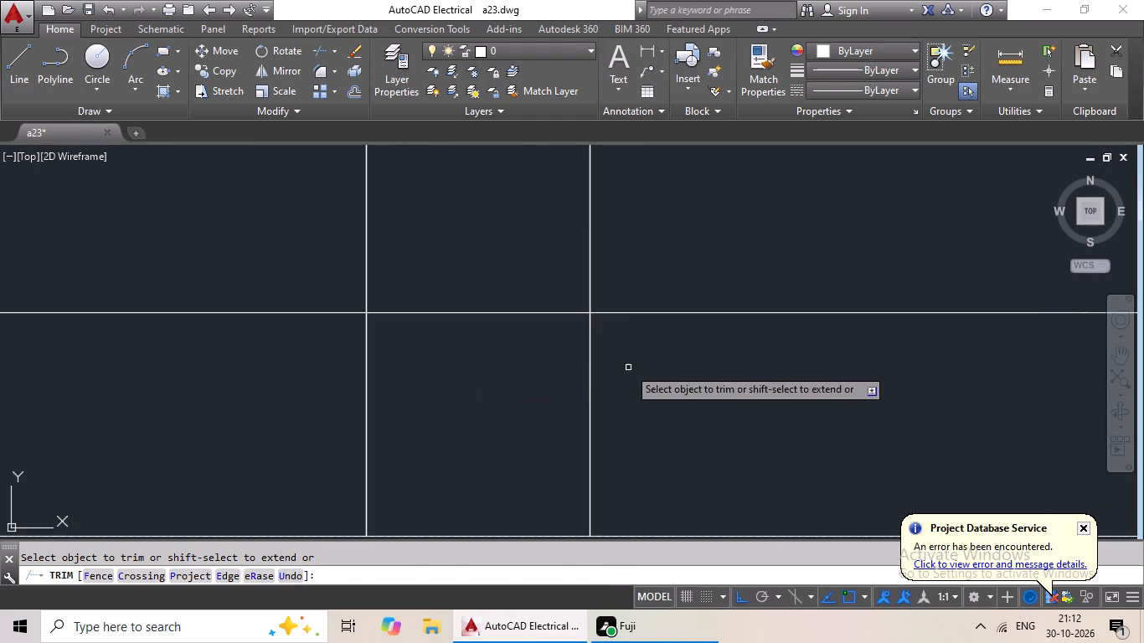
left_click_drag(628, 368, 284, 454)
left_click(284, 454)
left_click_drag(477, 285, 435, 464)
left_click_drag(435, 464, 441, 454)
Trim the crossing lines where the partition below the right block's second two-room pair from the top meets the block's left wall.
scroll(481, 404, "down", 5)
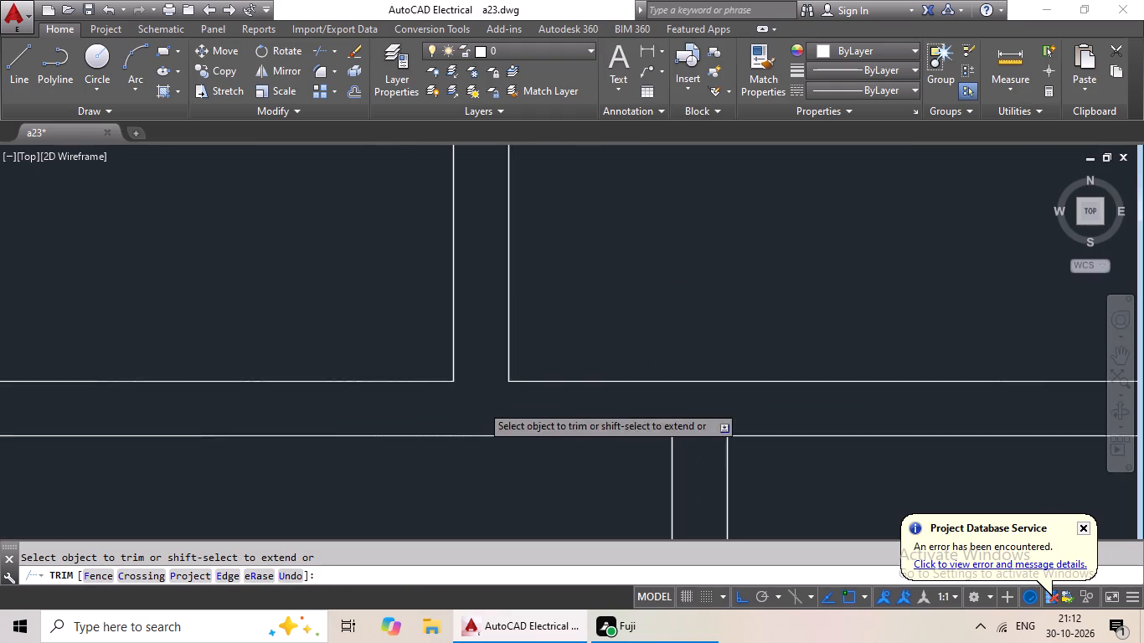
scroll(209, 403, "up", 2)
middle_click_drag(209, 403, 380, 370)
scroll(393, 369, "up", 3)
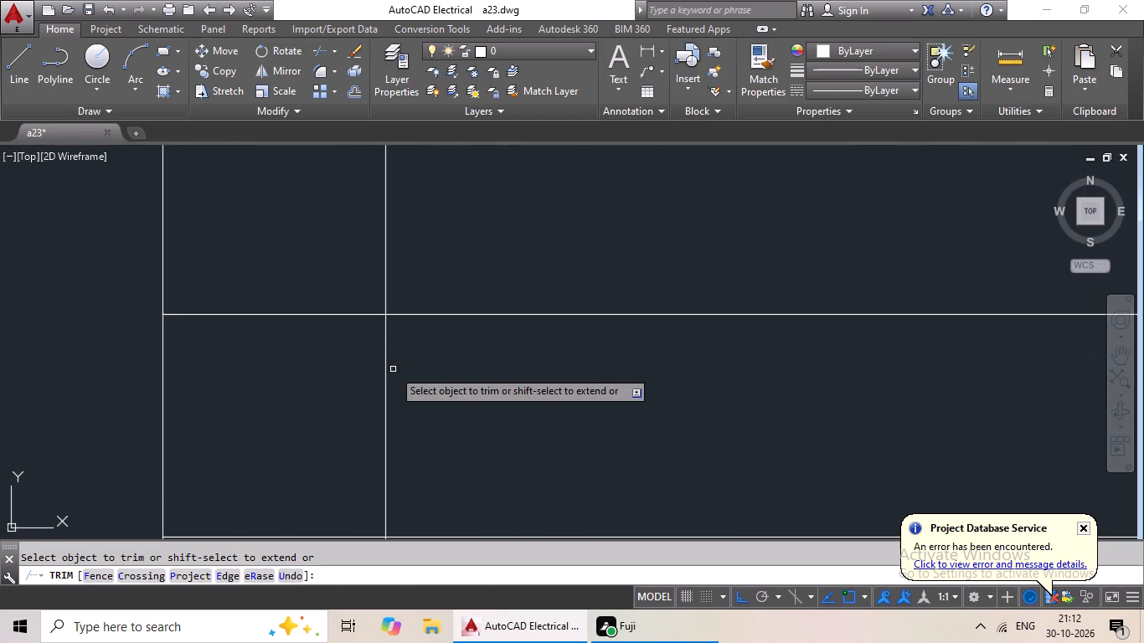
scroll(470, 355, "down", 1)
left_click_drag(471, 358, 317, 423)
left_click(317, 423)
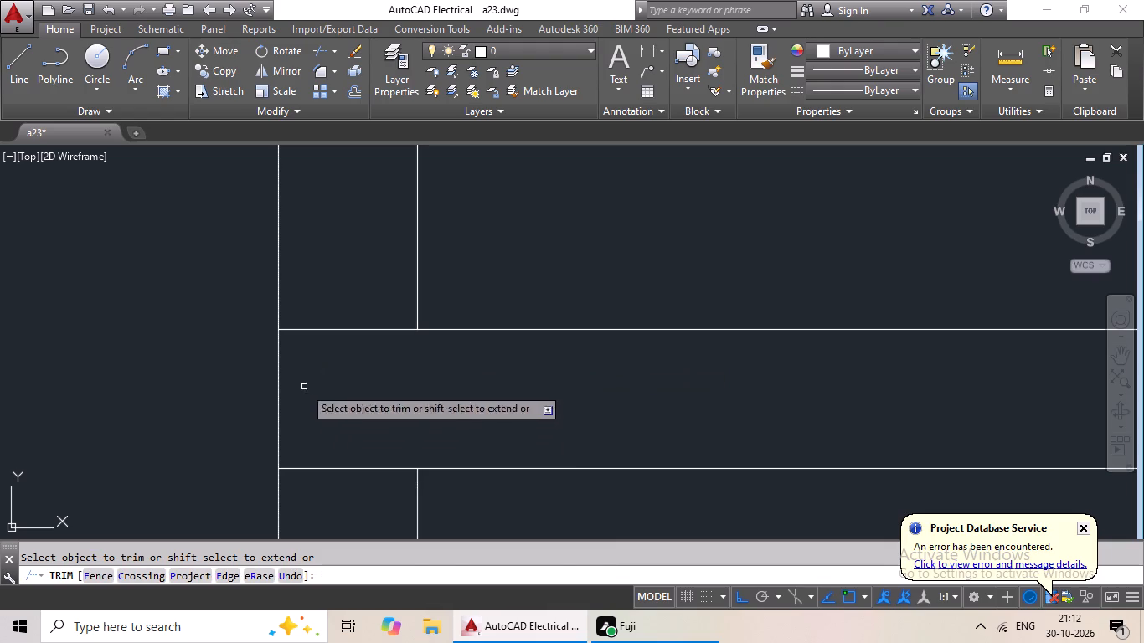
left_click_drag(362, 295, 331, 465)
left_click_drag(331, 476, 329, 484)
Trim the crossing lines where the partition below the left block's second two-room pair from the top meets the block's right wall.
scroll(408, 405, "down", 4)
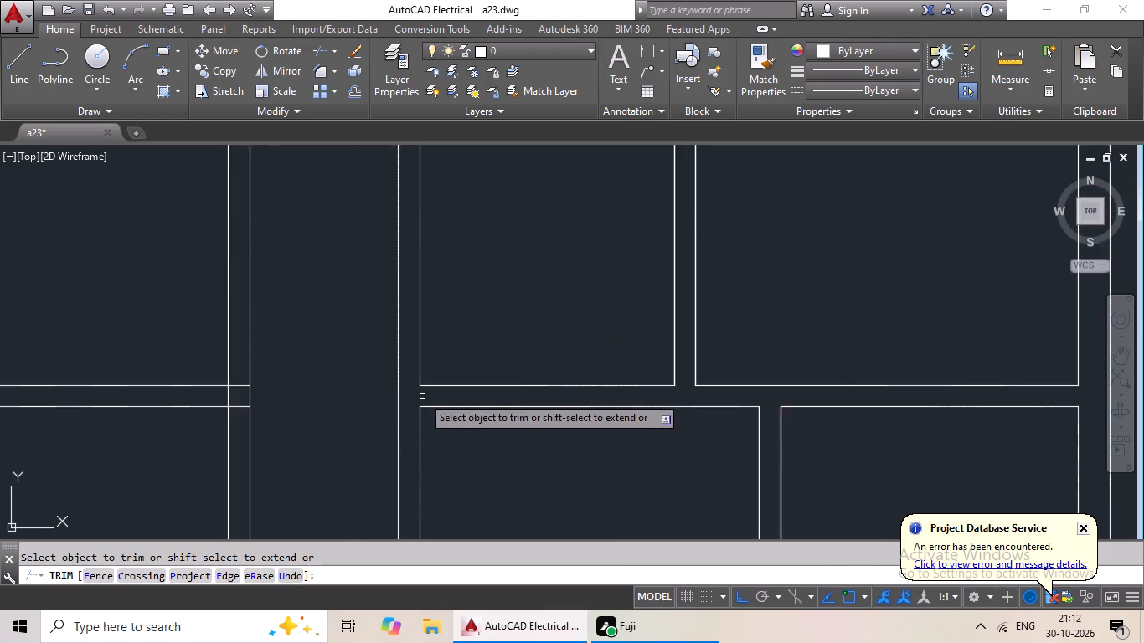
scroll(422, 398, "down", 2)
scroll(344, 395, "up", 7)
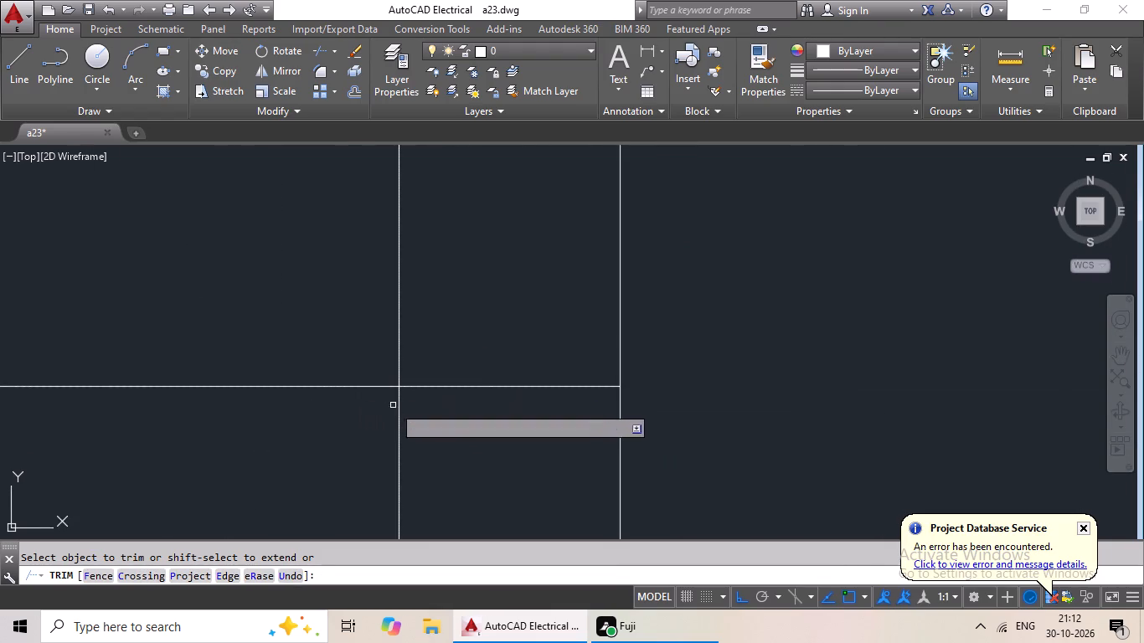
middle_click_drag(393, 405, 371, 287)
left_click_drag(473, 211, 456, 577)
left_click(472, 478)
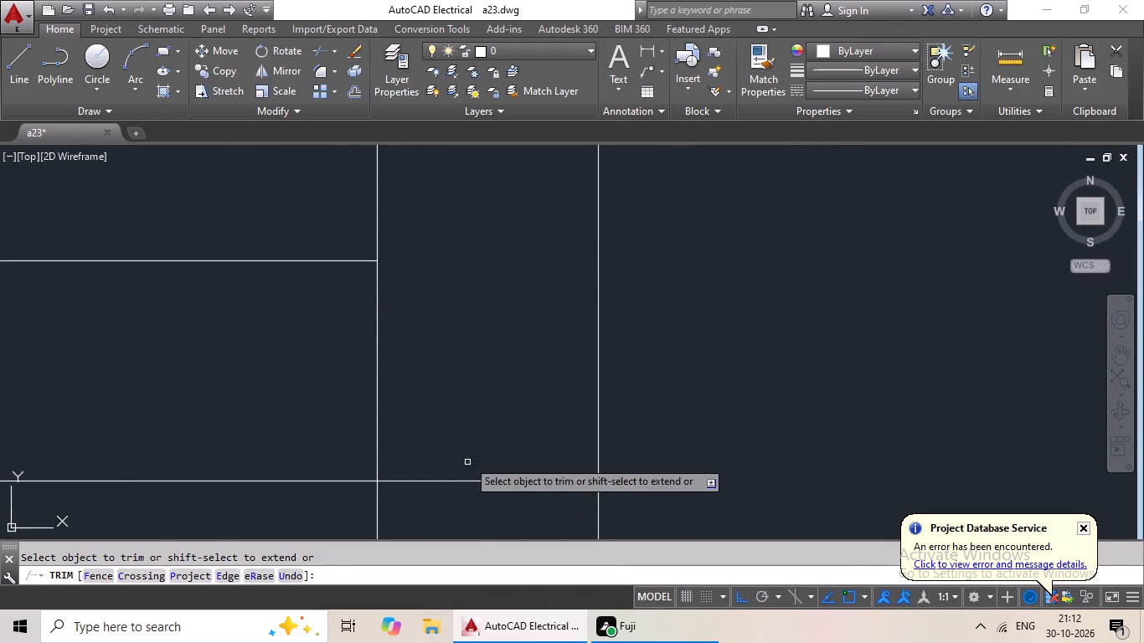
left_click_drag(479, 404, 454, 531)
left_click(454, 532)
left_click_drag(462, 370, 344, 394)
left_click(344, 394)
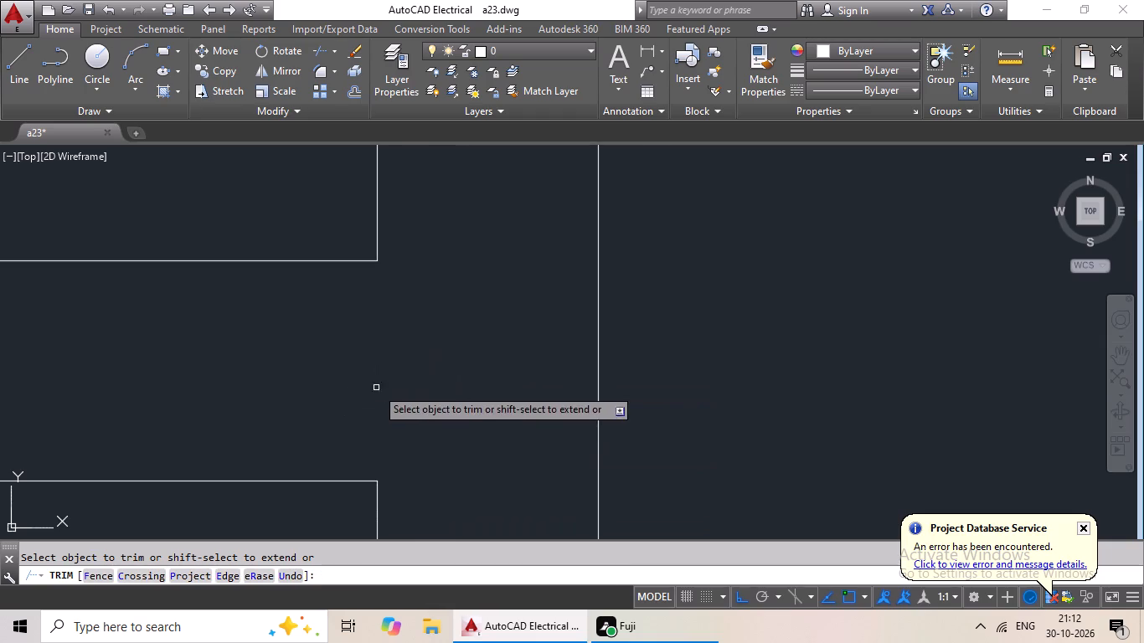
Trim the crossing lines where the lower wall of the left block's second small corner room from the top meets the block's right wall.
scroll(376, 388, "down", 4)
middle_click_drag(283, 439, 360, 385)
scroll(366, 386, "down", 3)
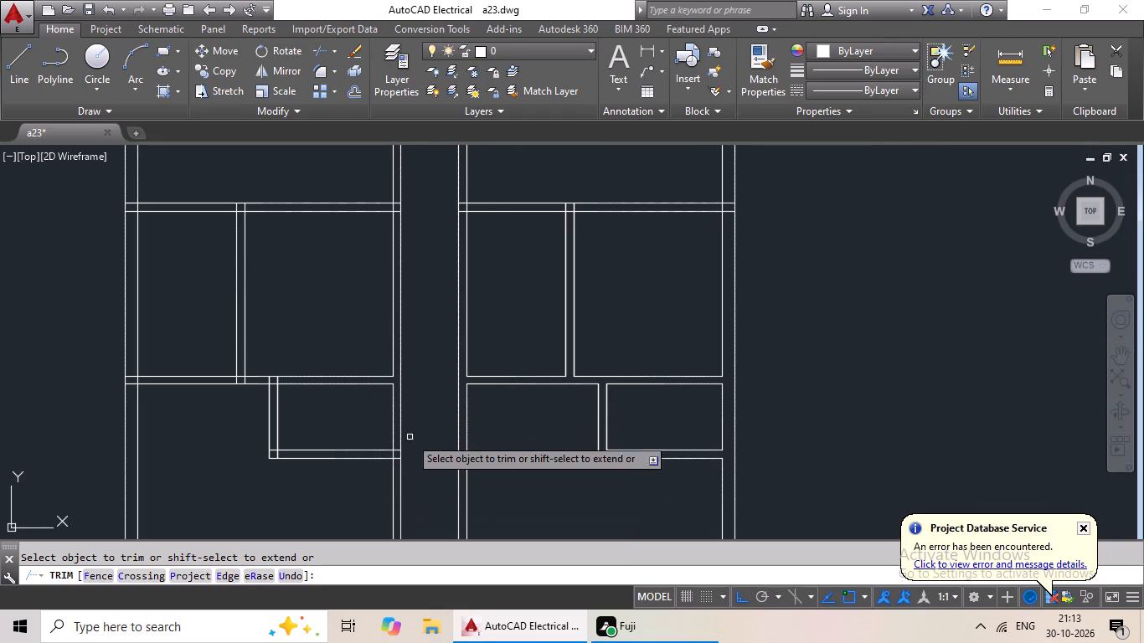
scroll(403, 467, "up", 4)
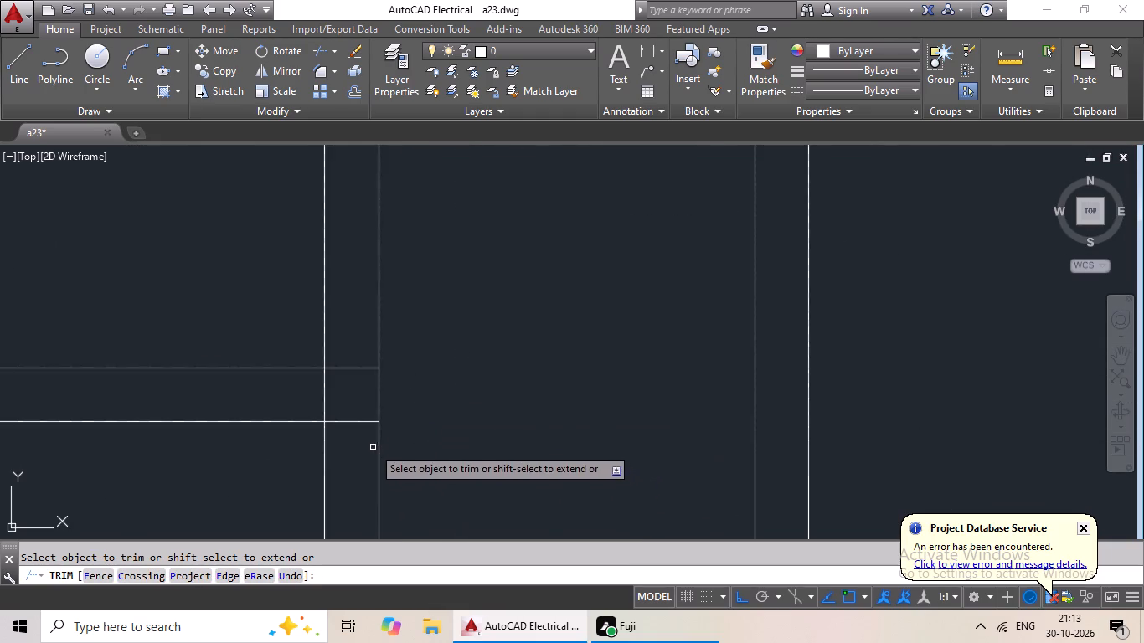
scroll(373, 445, "up", 2)
left_click_drag(329, 230, 304, 434)
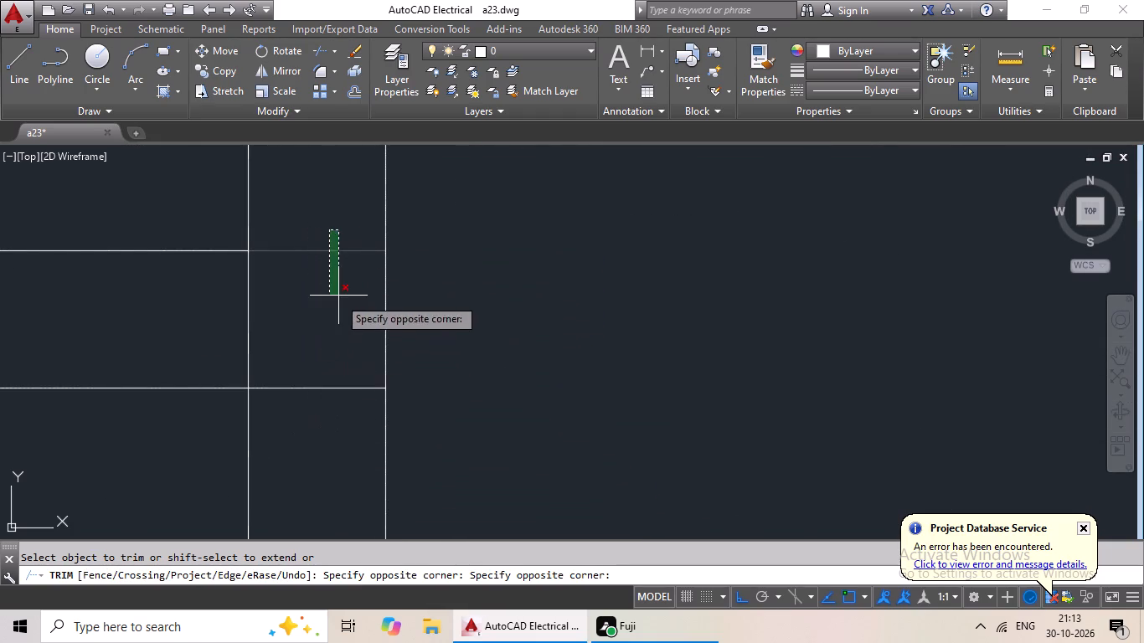
left_click(305, 434)
left_click_drag(312, 291, 214, 316)
left_click(214, 316)
Trim the overlapping lines at the lower-left corner of the left block's second small corner room from the top.
scroll(274, 309, "down", 5)
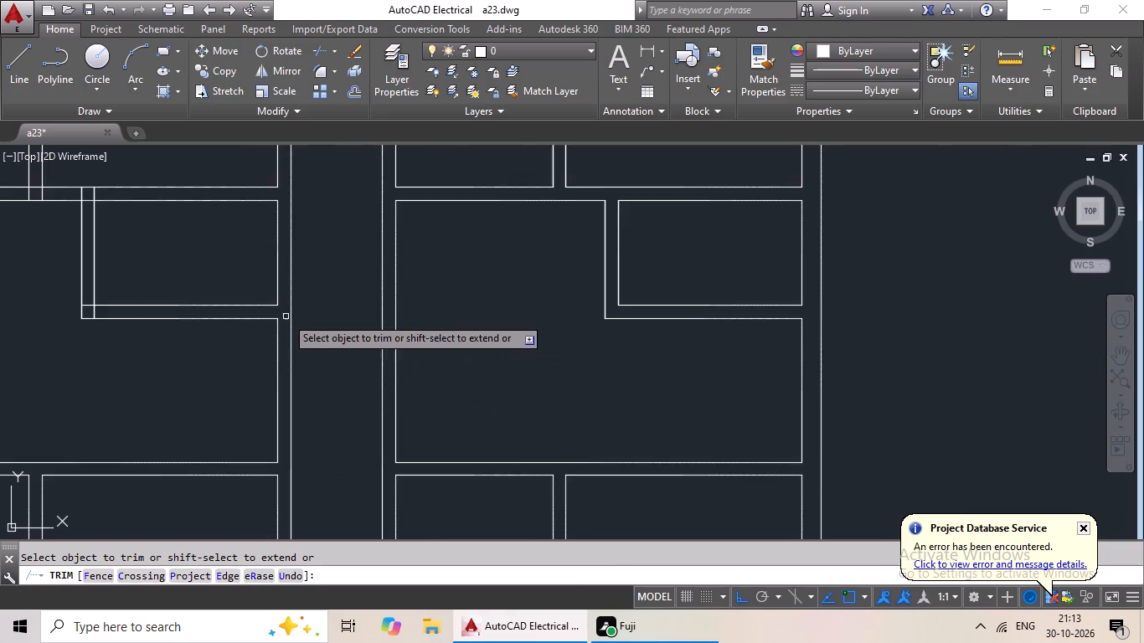
middle_click_drag(130, 344, 421, 351)
scroll(384, 321, "up", 6)
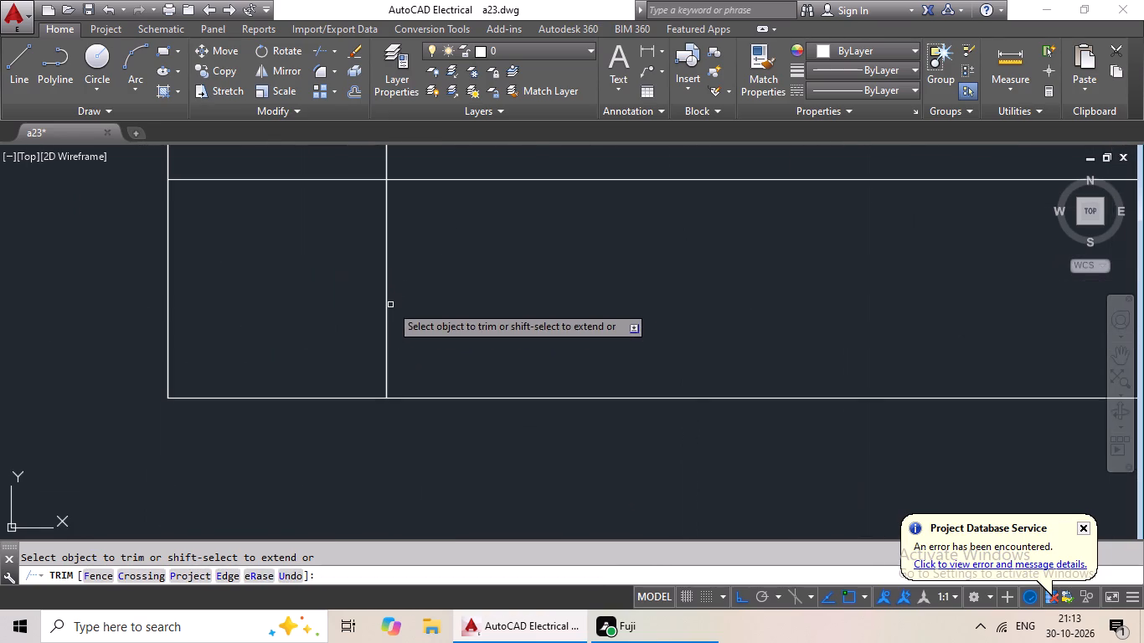
middle_click_drag(409, 305, 404, 350)
middle_click_drag(401, 363, 401, 371)
left_click_drag(525, 290, 360, 360)
left_click(359, 360)
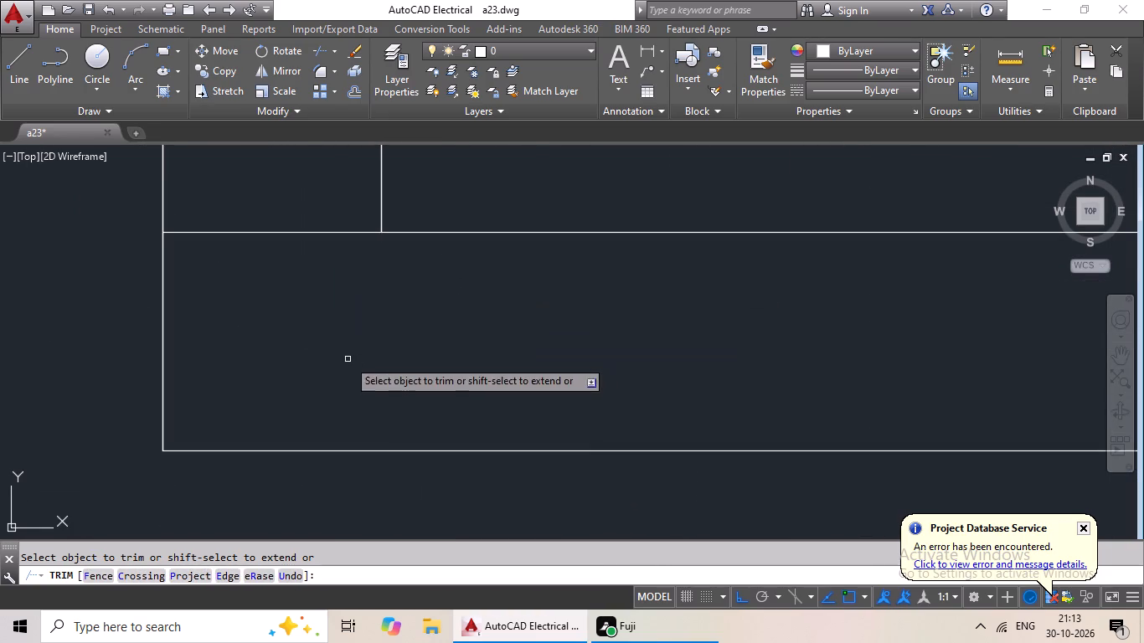
left_click_drag(327, 213, 296, 334)
left_click(296, 334)
scroll(296, 332, "down", 4)
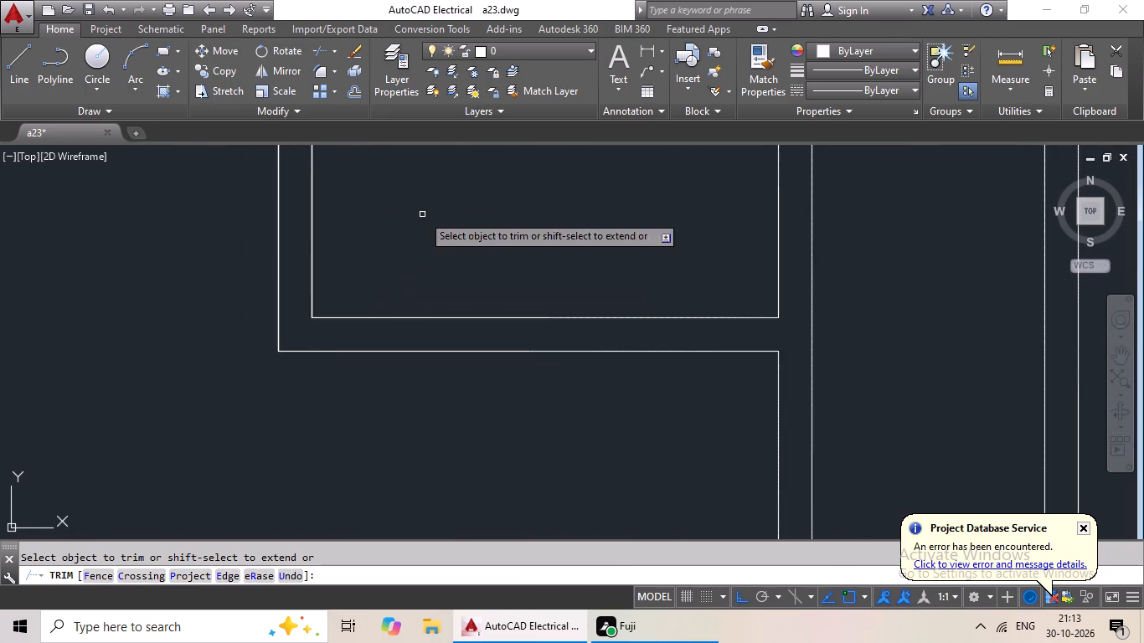
Trim the crossing lines where the side wall of the left block's second small corner room from the top meets the partition above.
middle_click_drag(421, 234, 391, 408)
middle_click_drag(404, 314, 407, 400)
scroll(227, 285, "up", 4)
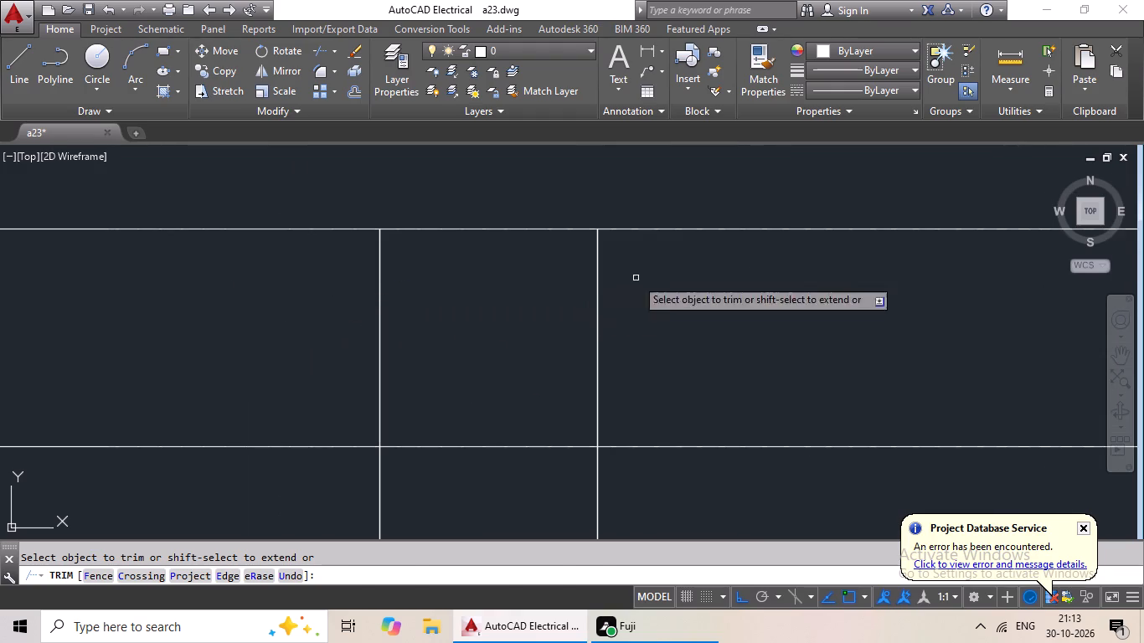
left_click_drag(665, 279, 215, 383)
left_click(215, 383)
left_click_drag(455, 382, 499, 463)
left_click(500, 465)
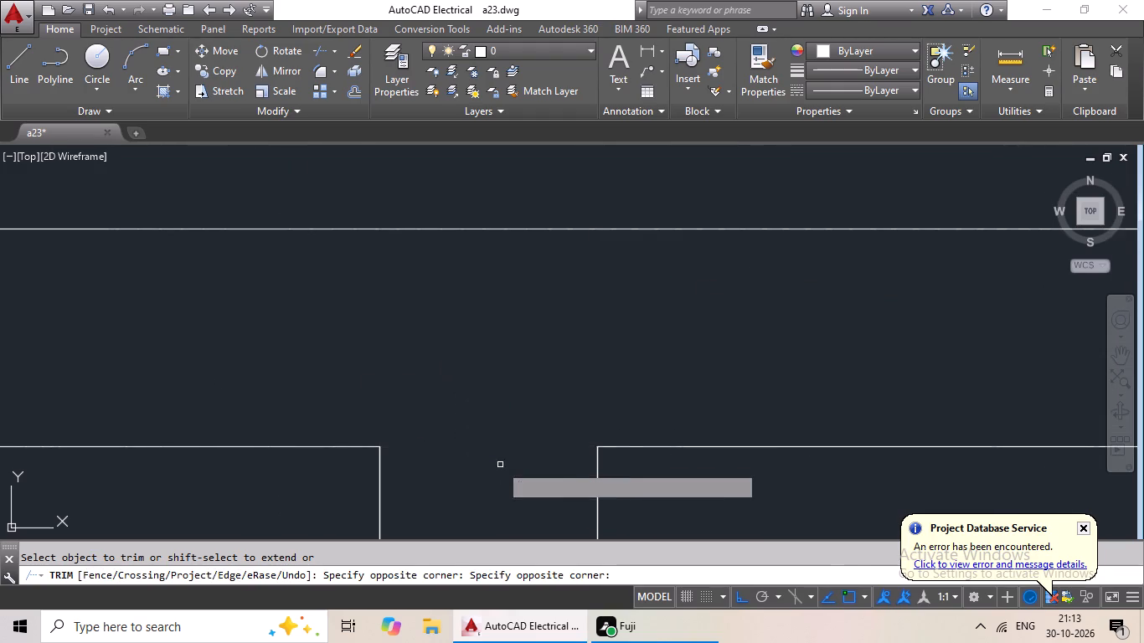
Trim the crossing lines where the divider of the left block's second two-room pair from the top meets the partition below.
scroll(564, 403, "down", 3)
scroll(316, 380, "up", 3)
left_click_drag(544, 361, 249, 432)
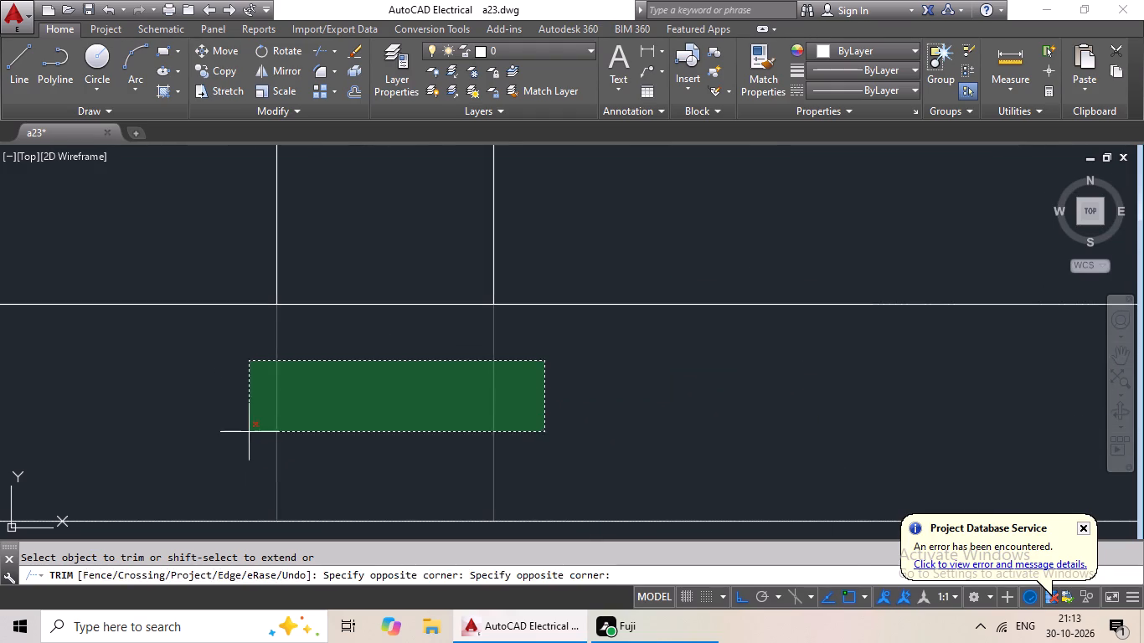
left_click(245, 440)
left_click_drag(369, 249, 351, 375)
left_click(351, 376)
Trim the crossing lines where the partition below the left block's second two-room pair from the top meets the left outer wall.
scroll(451, 319, "down", 5)
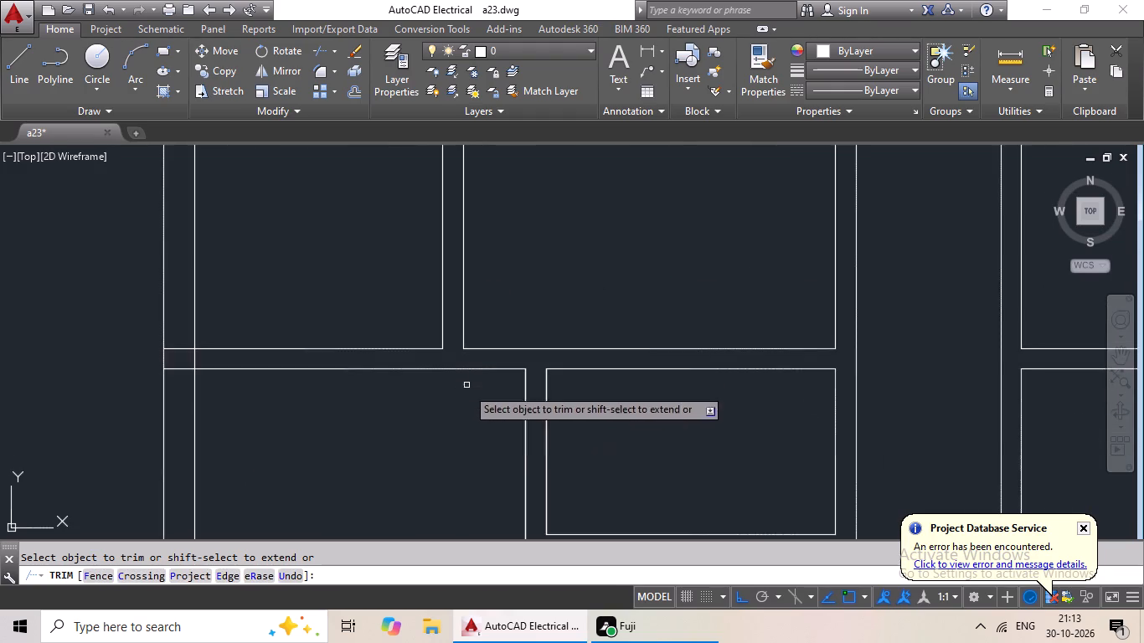
scroll(477, 420, "down", 2)
scroll(357, 397, "up", 5)
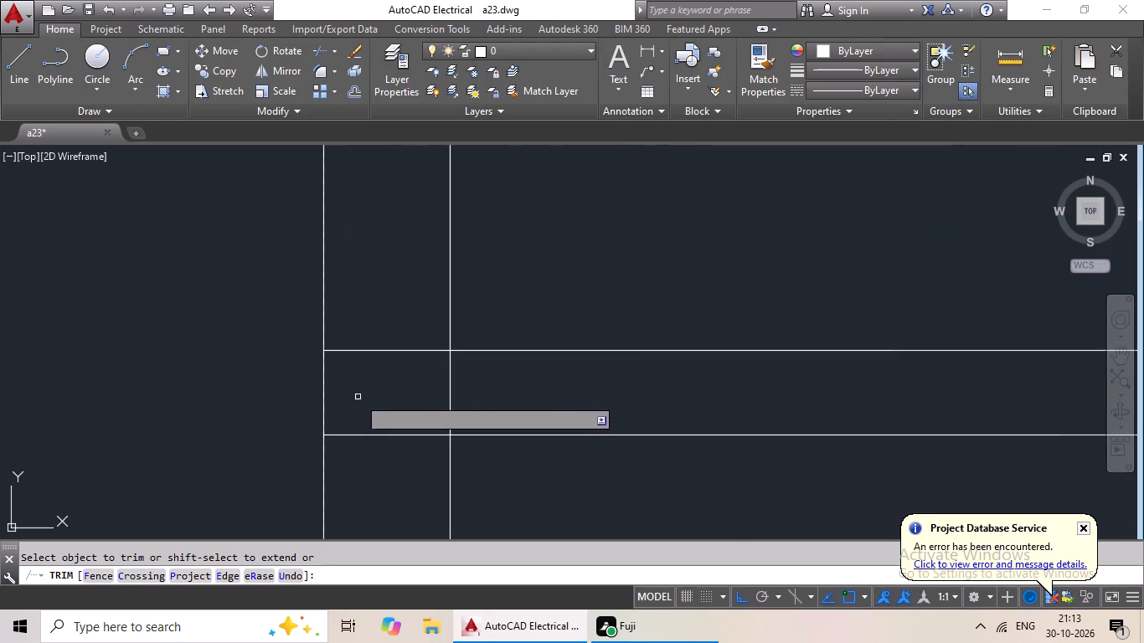
left_click_drag(394, 306, 366, 454)
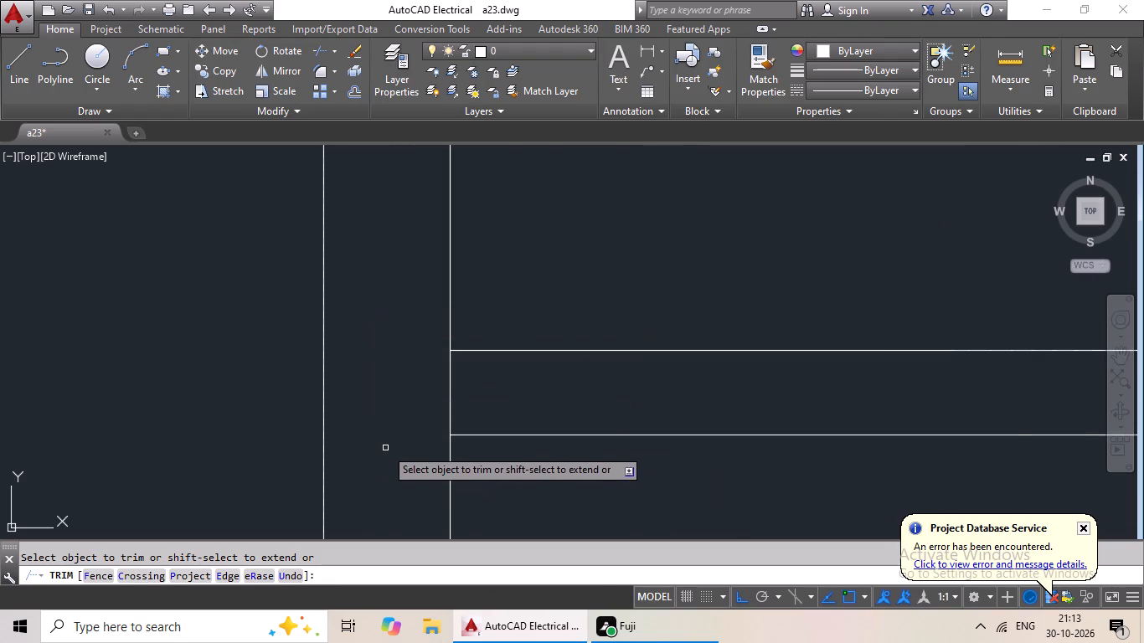
left_click_drag(498, 383, 369, 409)
left_click(369, 409)
Trim the crossing lines where the lower wall of the right block's topmost small corner room meets the right outer wall.
scroll(405, 386, "down", 4)
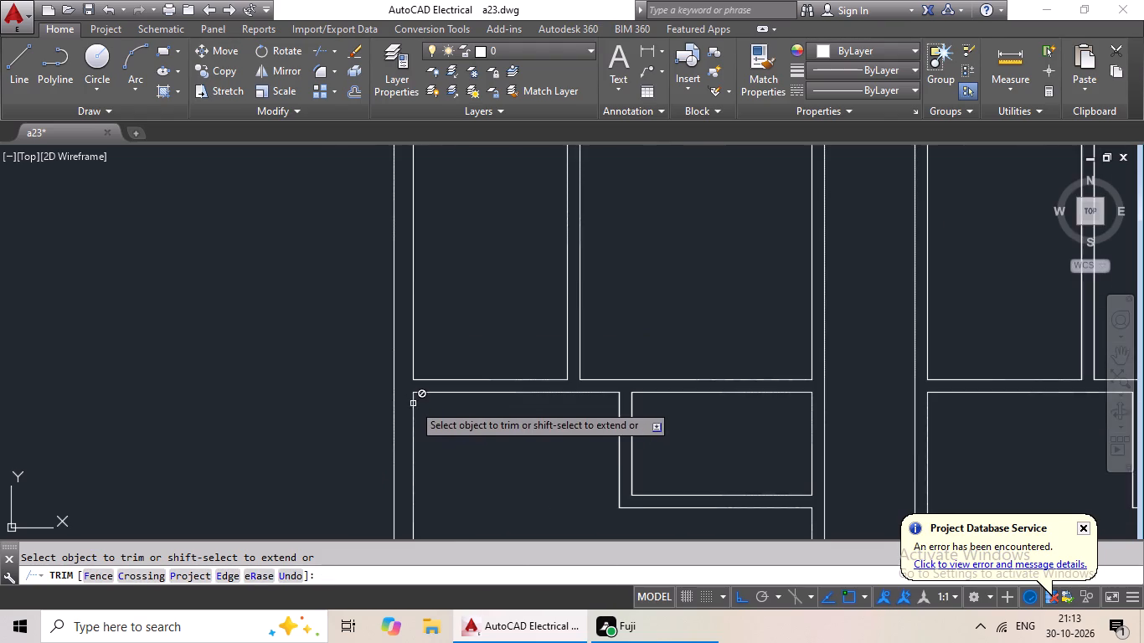
scroll(413, 404, "down", 3)
scroll(575, 454, "down", 1)
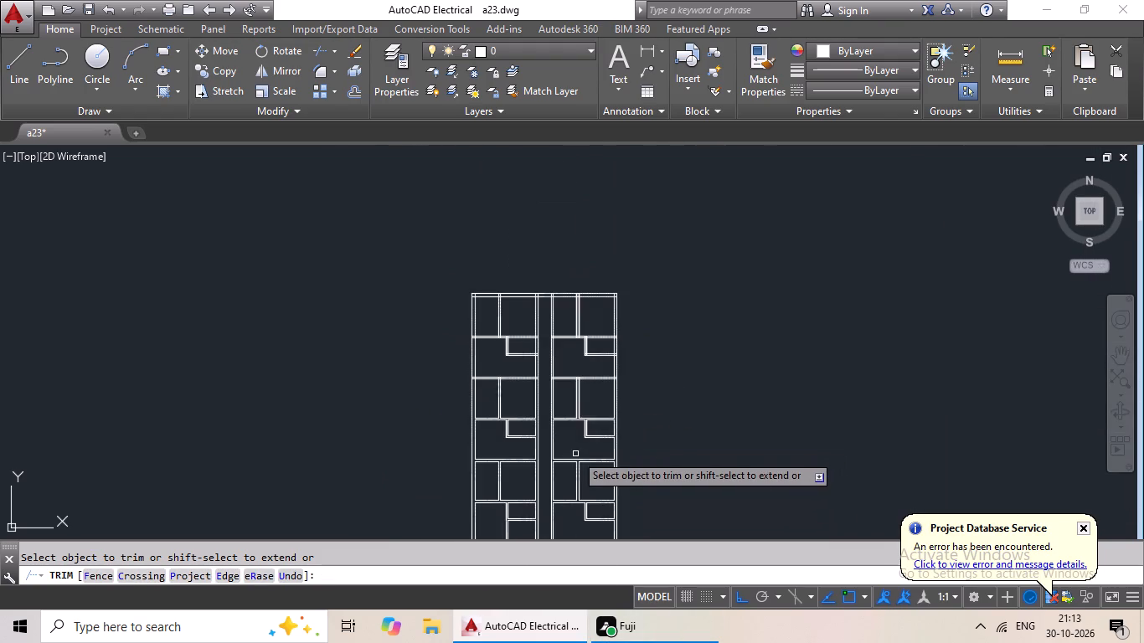
scroll(583, 342, "up", 4)
middle_click_drag(662, 392, 506, 369)
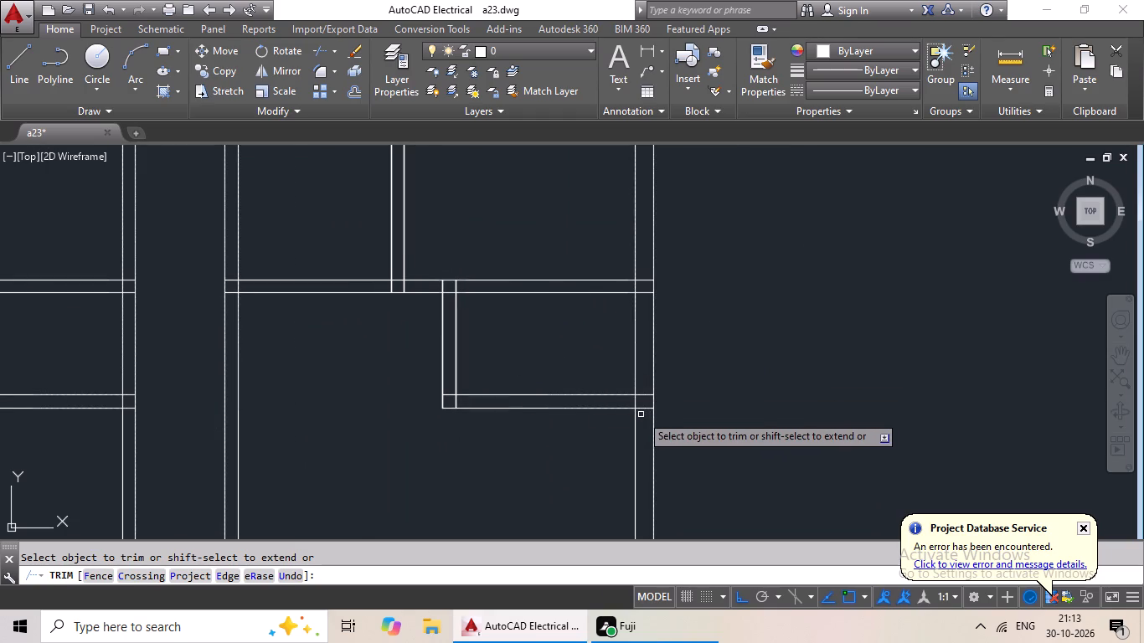
scroll(642, 403, "up", 5)
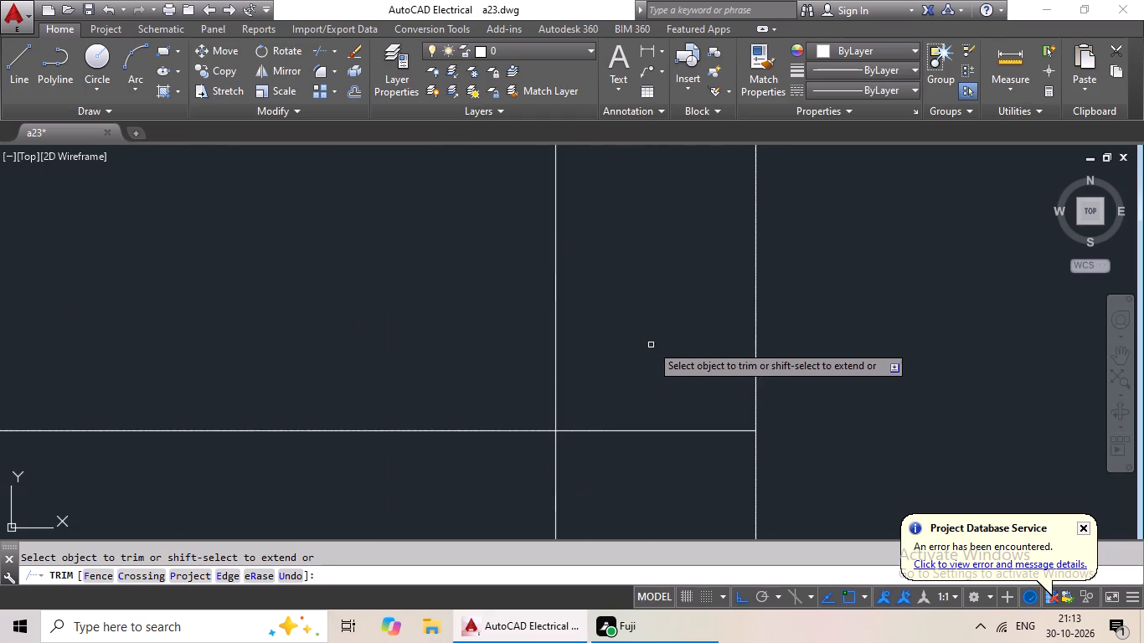
scroll(656, 330, "down", 2)
middle_click_drag(656, 329, 619, 201)
scroll(611, 280, "up", 1)
left_click_drag(649, 172, 642, 189)
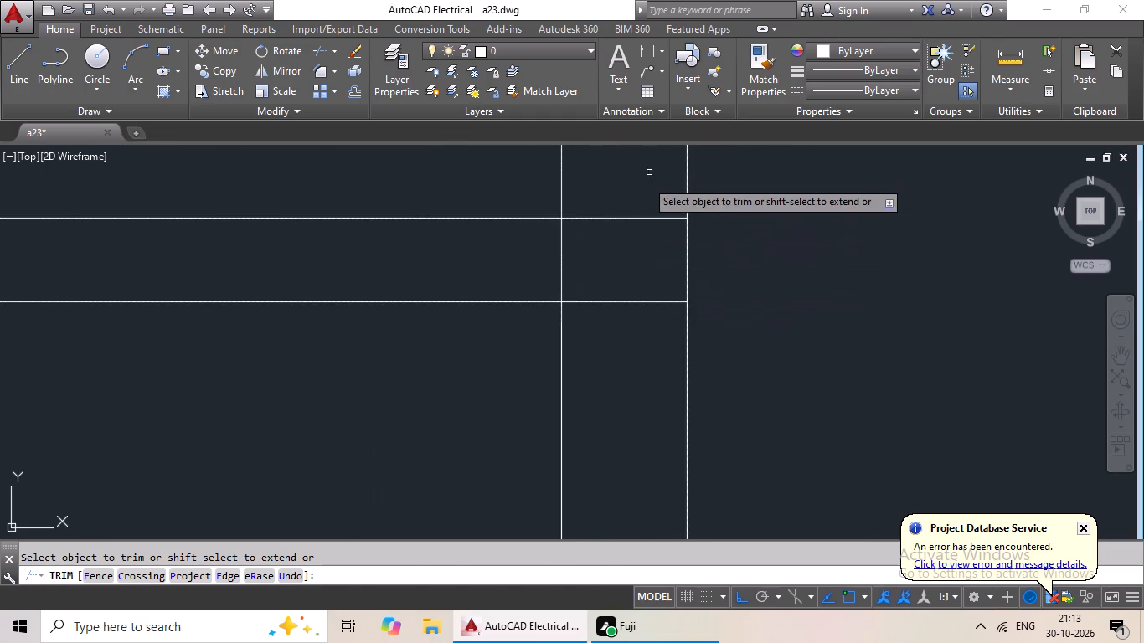
left_click_drag(642, 189, 614, 337)
left_click_drag(626, 241, 548, 257)
left_click(547, 257)
Trim the overlapping lines at the lower-left corner of the right block's topmost small corner room.
scroll(562, 251, "down", 3)
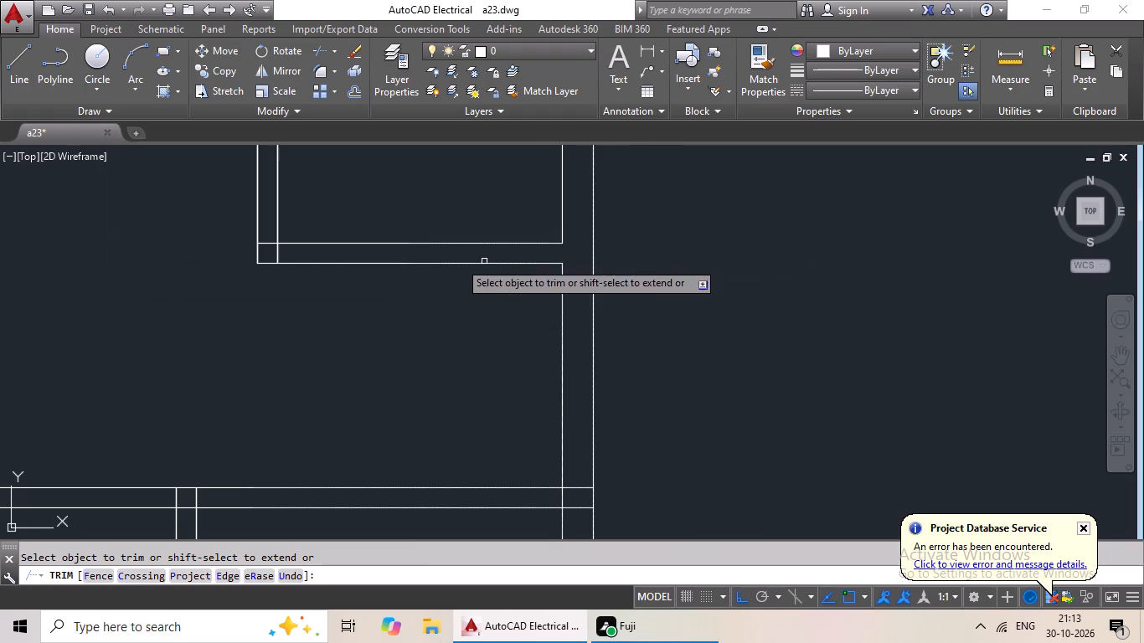
scroll(243, 255, "up", 3)
middle_click_drag(345, 278, 317, 395)
scroll(343, 321, "up", 3)
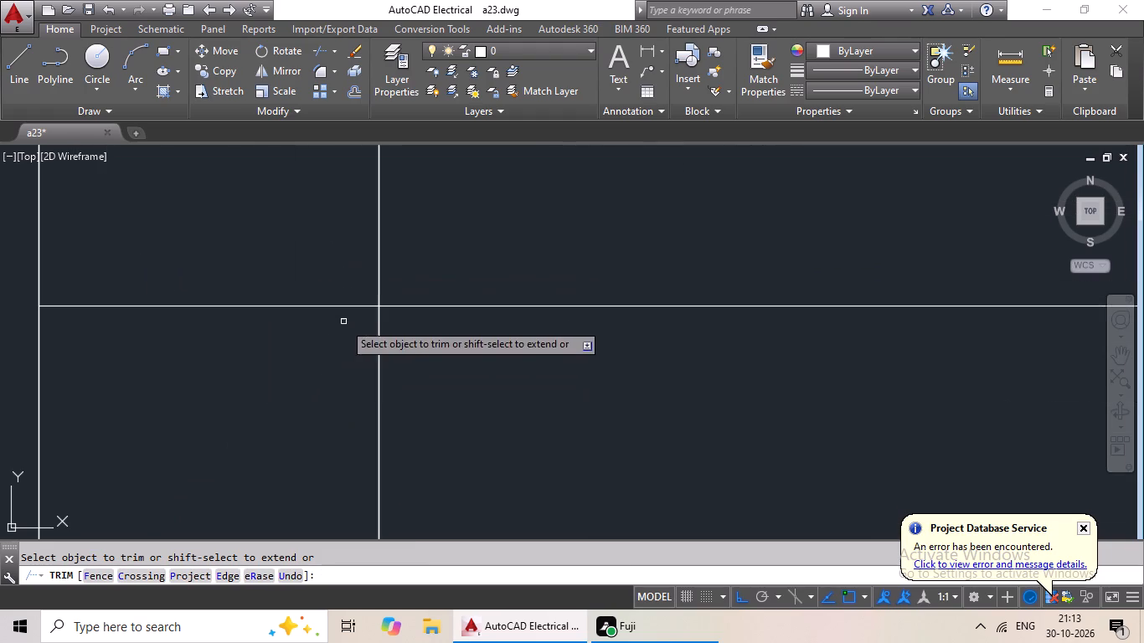
left_click_drag(503, 402, 332, 459)
left_click(301, 428)
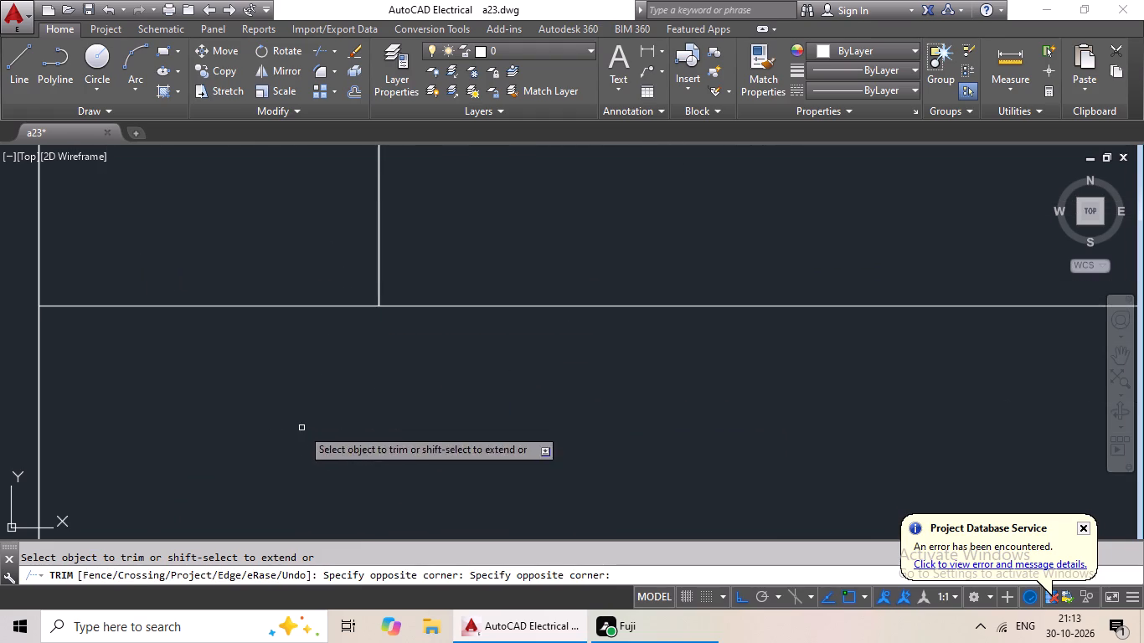
left_click_drag(293, 236, 281, 404)
left_click(280, 399)
Trim the crossing lines where the partition below the right block's topmost two-room pair meets the right outer wall.
scroll(312, 375, "down", 4)
middle_click_drag(459, 296, 393, 435)
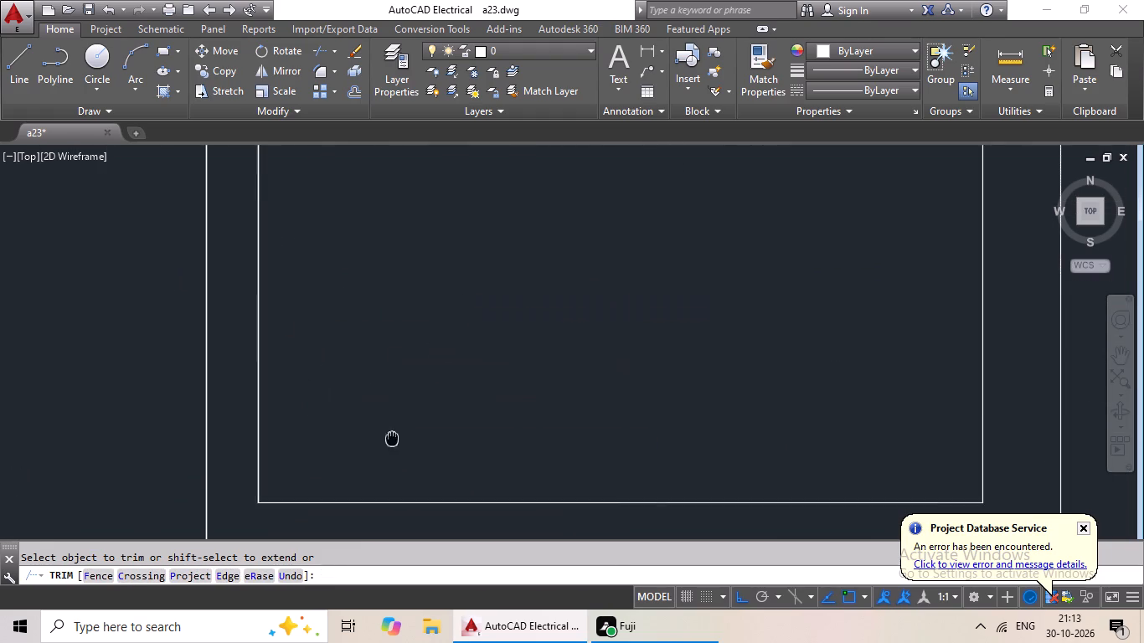
scroll(416, 353, "down", 3)
middle_click_drag(420, 346, 379, 425)
scroll(535, 352, "up", 4)
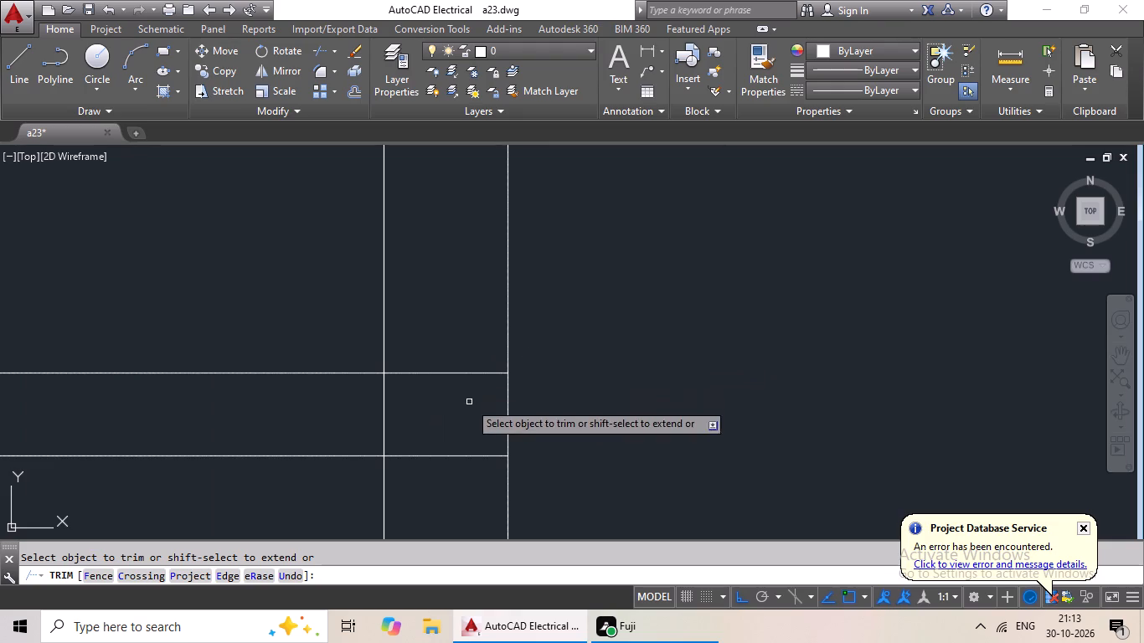
scroll(469, 402, "up", 2)
middle_click_drag(450, 305, 457, 185)
left_click_drag(460, 186, 412, 445)
left_click(412, 445)
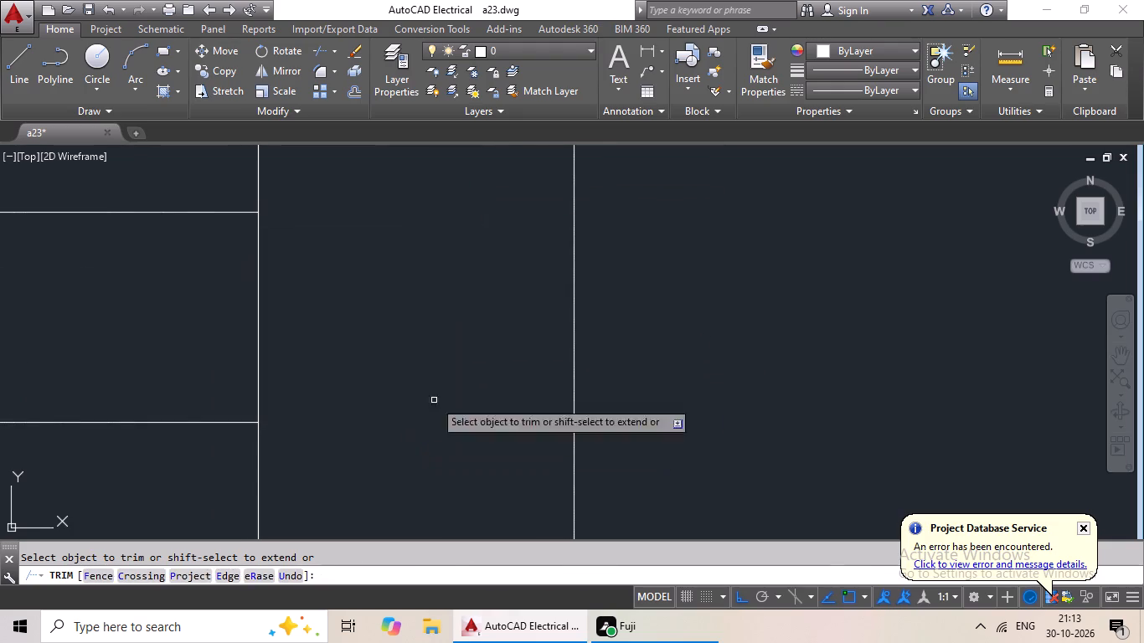
left_click_drag(441, 306, 131, 364)
left_click(131, 364)
Trim the crossing lines where the side wall of the right block's topmost small corner room meets the partition above.
scroll(208, 351, "down", 4)
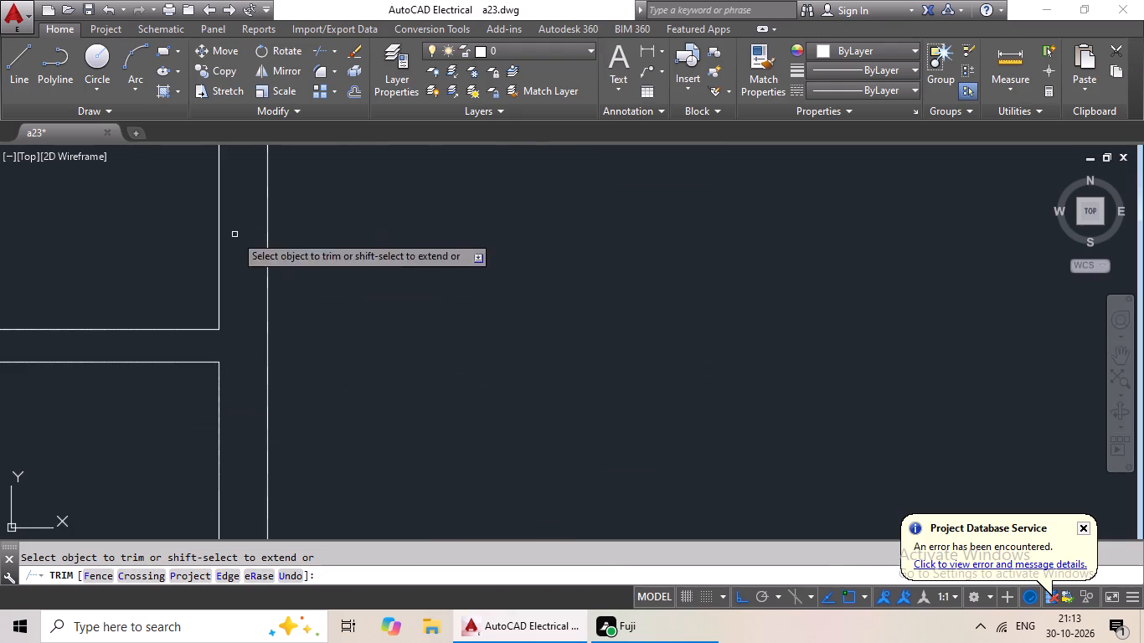
scroll(199, 326, "down", 2)
middle_click_drag(181, 324, 605, 309)
scroll(448, 321, "up", 5)
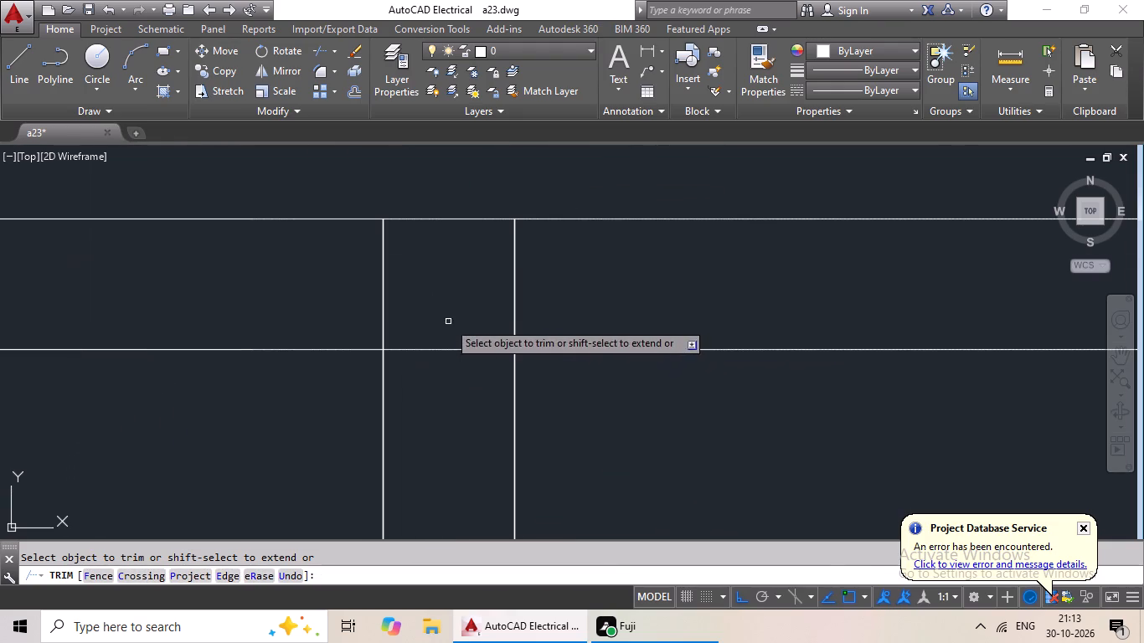
left_click_drag(740, 257, 240, 335)
left_click(239, 336)
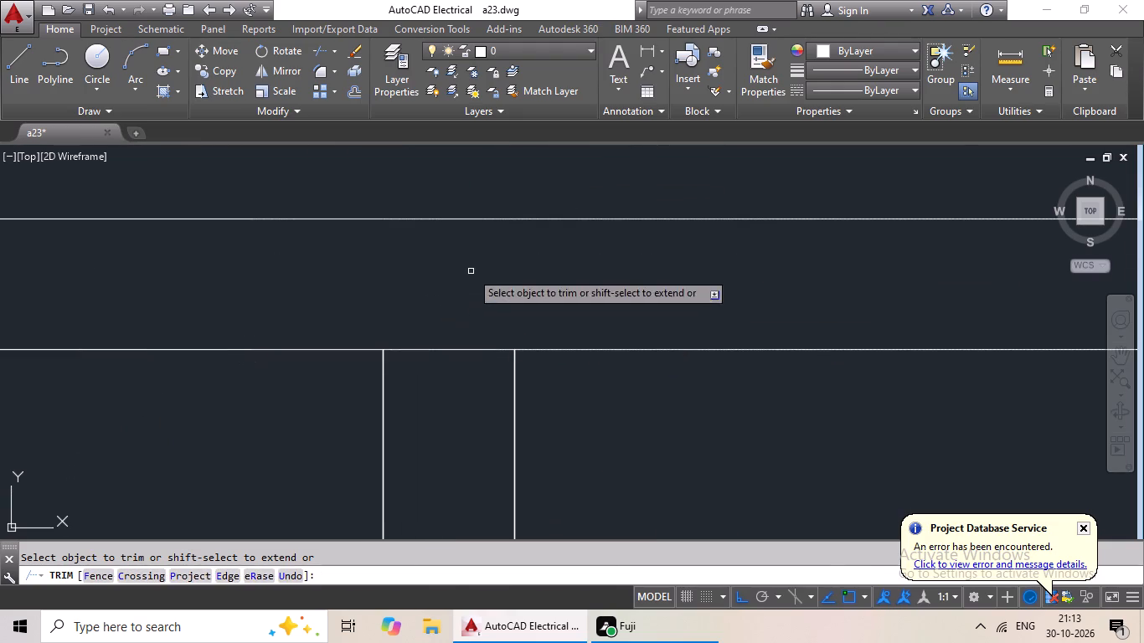
left_click_drag(477, 267, 424, 433)
left_click_drag(424, 429, 461, 409)
Trim the crossing lines where the divider of the right block's topmost two-room pair meets the partition below.
scroll(564, 352, "down", 4)
scroll(457, 343, "up", 4)
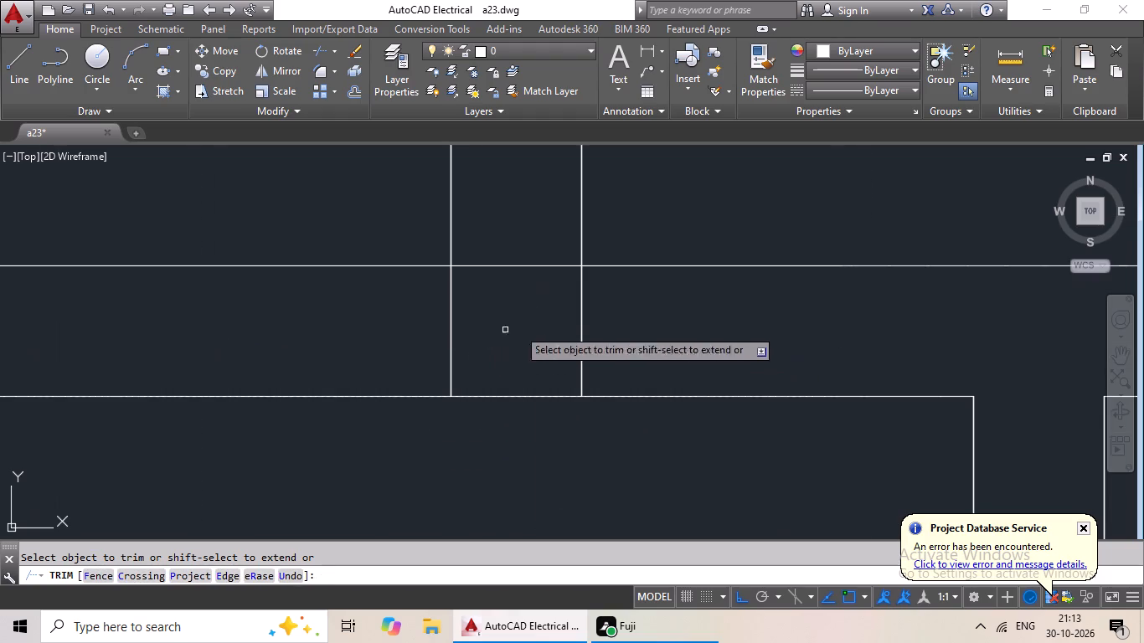
scroll(639, 315, "up", 2)
left_click_drag(661, 301, 36, 428)
left_click_drag(287, 165, 261, 241)
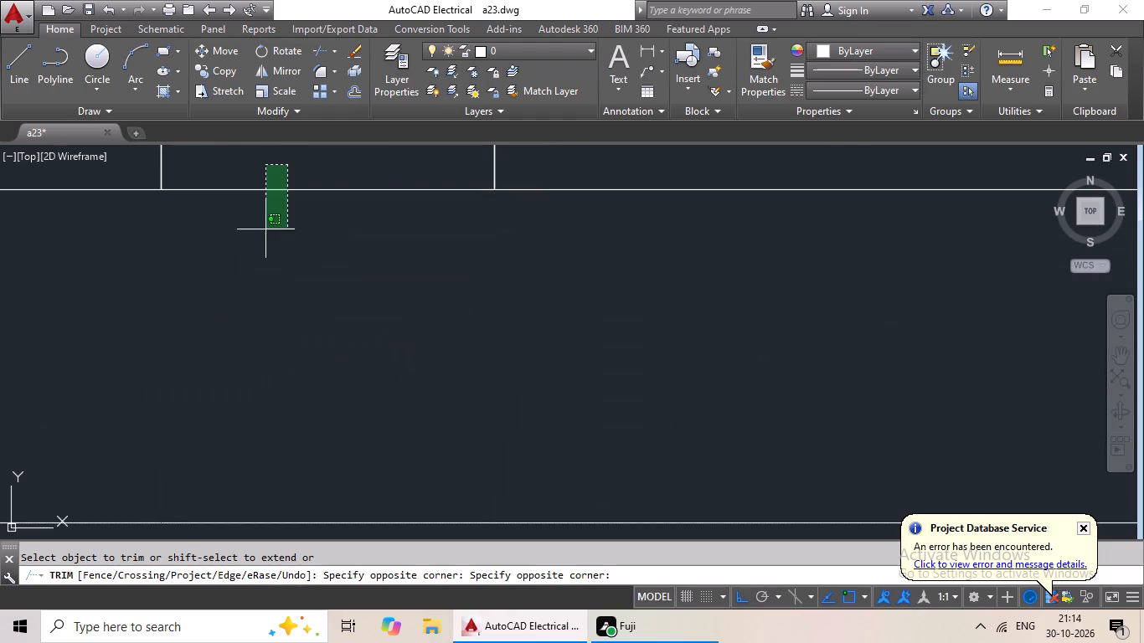
left_click_drag(261, 241, 228, 324)
left_click(227, 325)
Trim the crossing lines where the partition below the right block's topmost two-room pair meets the block's left wall.
scroll(366, 284, "down", 7)
middle_click_drag(346, 330, 575, 316)
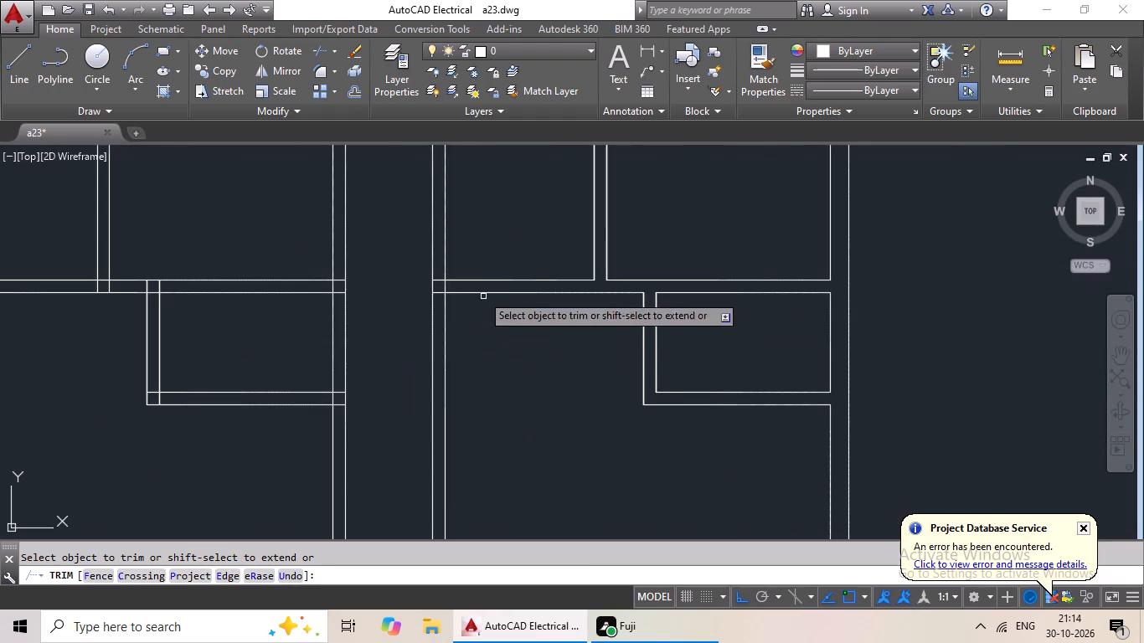
scroll(441, 285, "up", 4)
left_click_drag(565, 261, 430, 303)
left_click(430, 303)
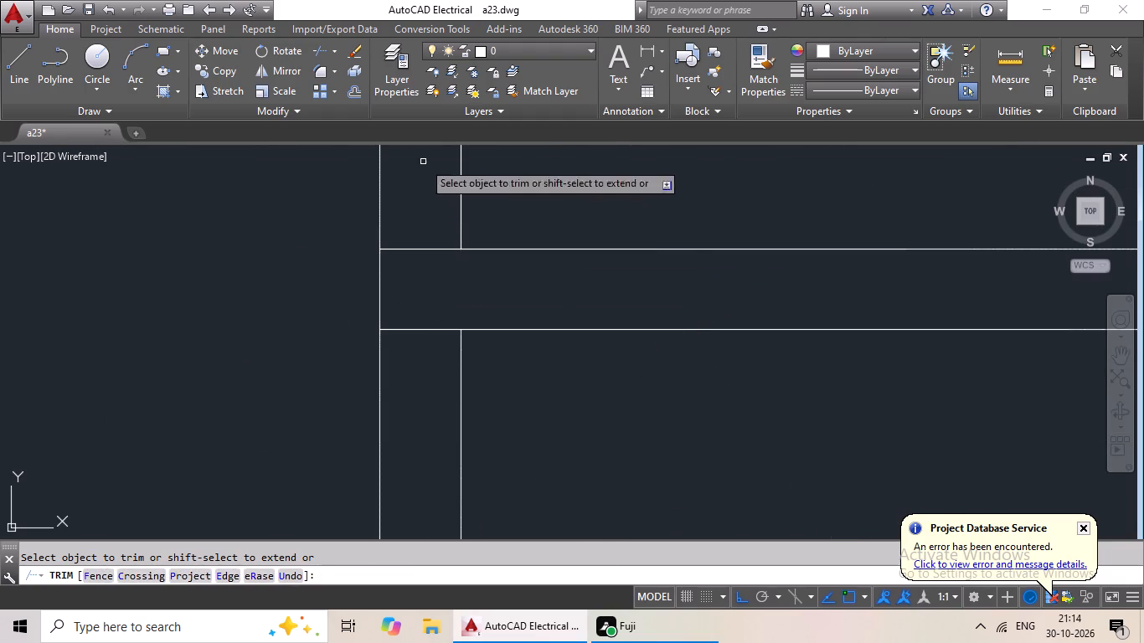
left_click_drag(420, 169, 404, 395)
left_click_drag(404, 393, 440, 357)
Trim the crossing lines where the partition above the right block's second two-room pair from the top meets the right outer wall.
scroll(483, 265, "down", 4)
middle_click_drag(363, 399, 360, 303)
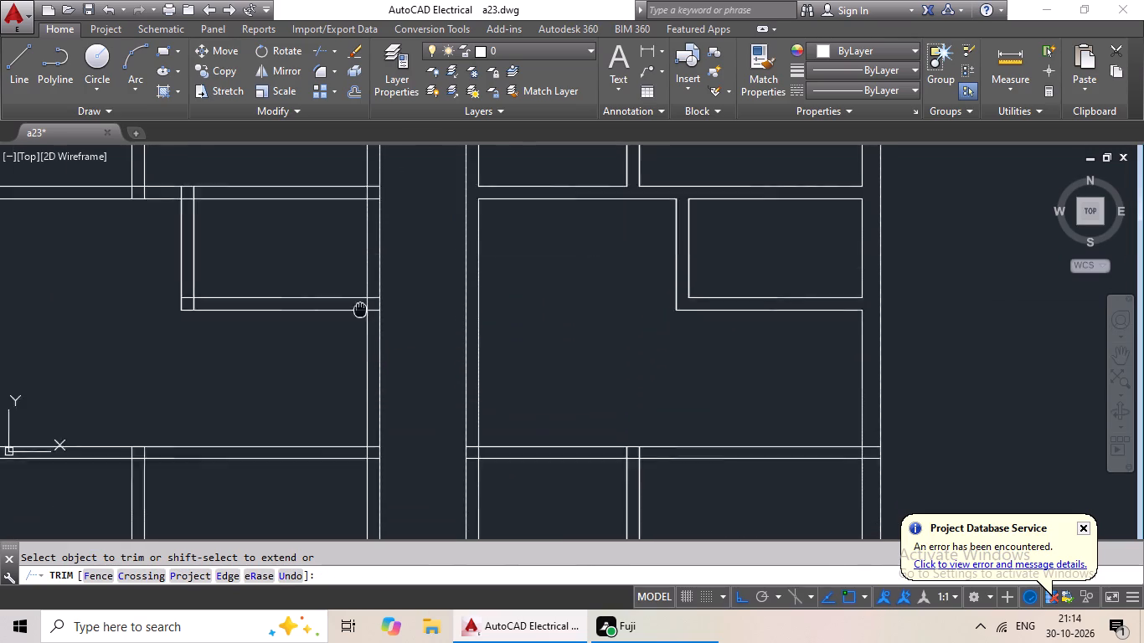
middle_click_drag(360, 303, 360, 260)
middle_click_drag(648, 352, 603, 245)
scroll(607, 228, "down", 2)
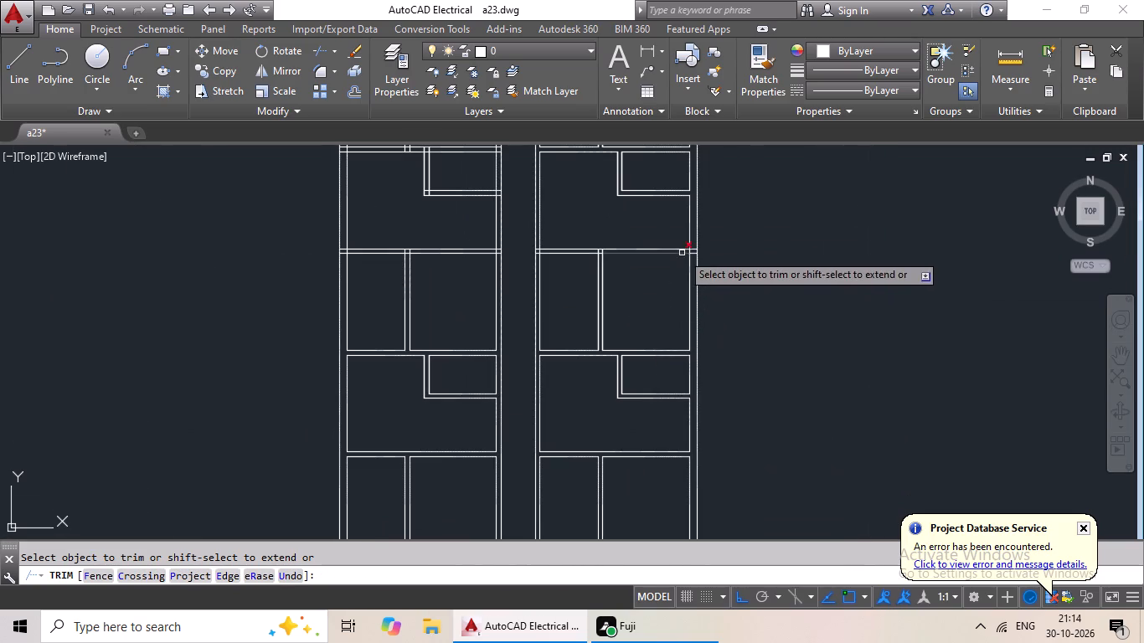
scroll(693, 249, "up", 6)
left_click_drag(693, 213, 663, 359)
left_click_drag(663, 355, 677, 326)
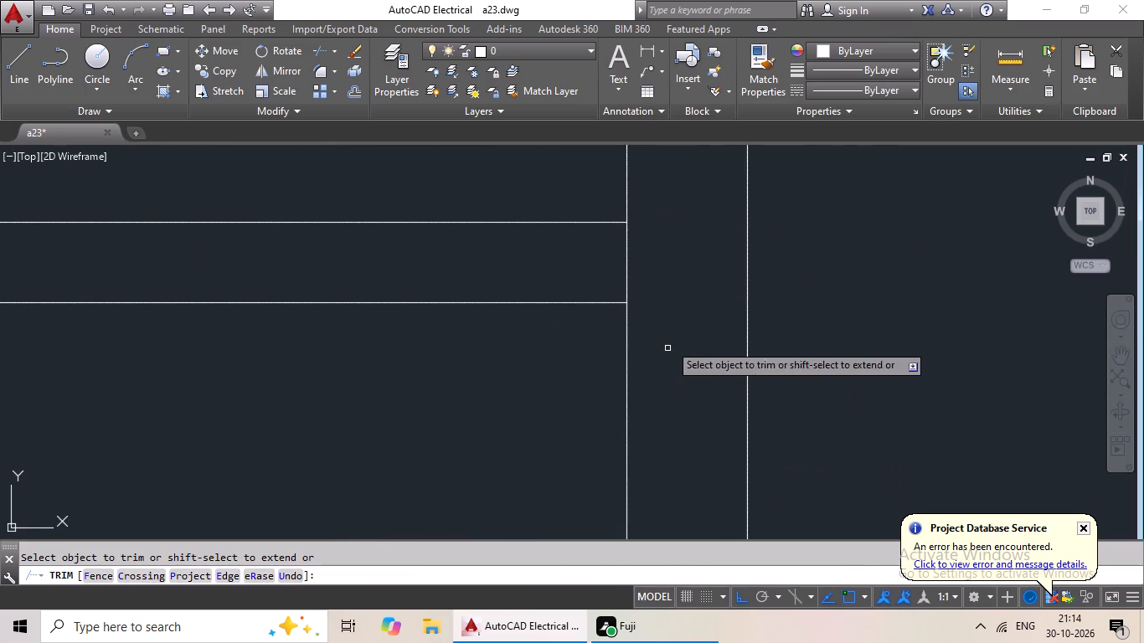
left_click_drag(699, 249, 483, 279)
left_click_drag(483, 279, 496, 279)
Trim the crossing lines where the divider of the right block's second two-room pair from the top meets the partition above.
scroll(601, 269, "down", 2)
middle_click_drag(342, 324, 688, 303)
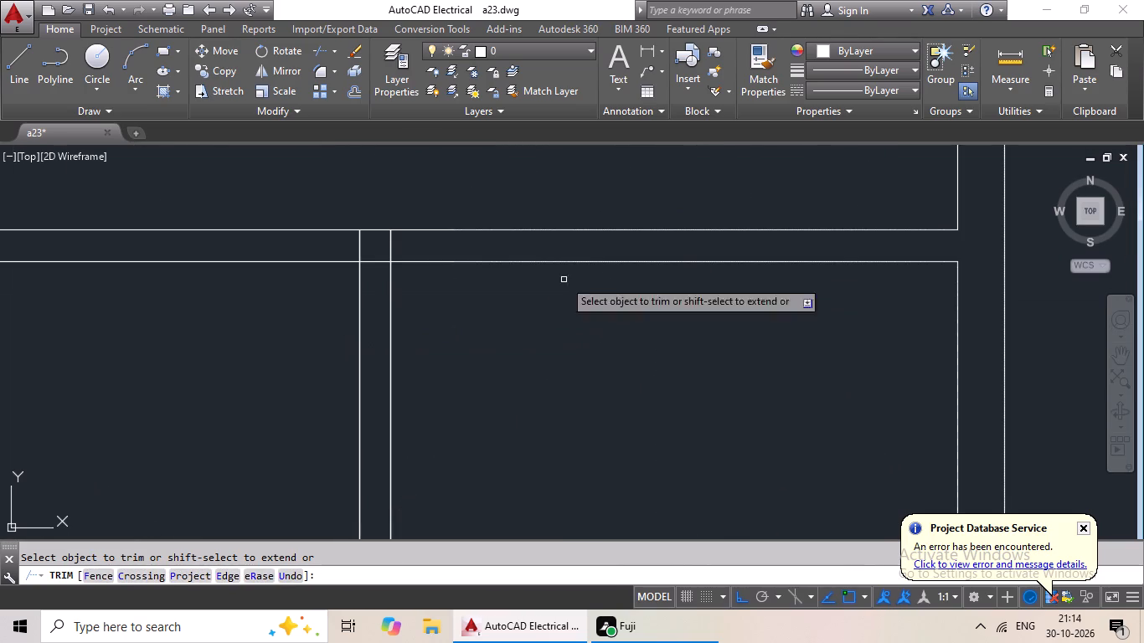
scroll(341, 239, "up", 3)
left_click_drag(615, 249, 376, 270)
left_click(376, 270)
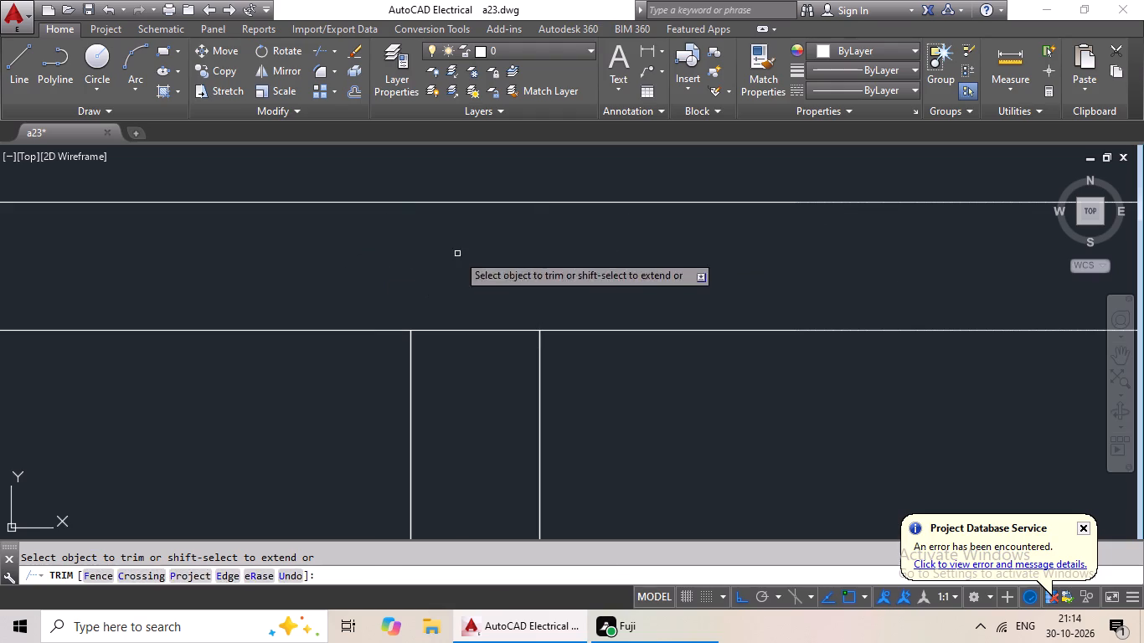
left_click_drag(461, 272, 462, 373)
left_click_drag(465, 368, 507, 350)
Trim the crossing lines where the partition above the right block's second two-room pair from the top meets the block's left wall.
scroll(579, 334, "down", 4)
scroll(319, 318, "up", 2)
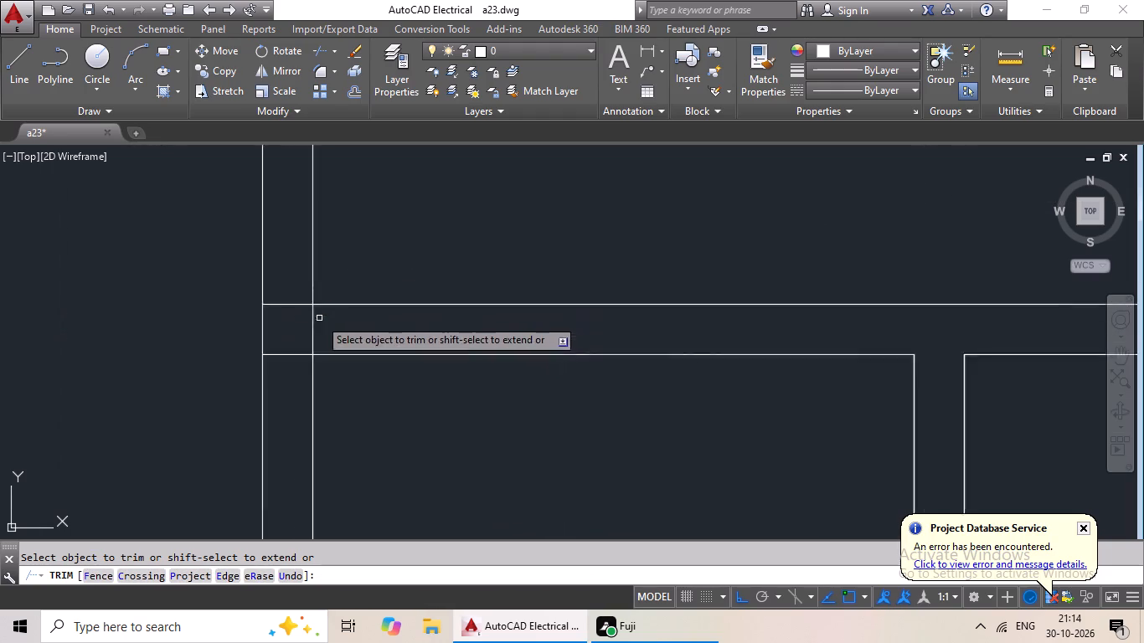
scroll(319, 318, "up", 2)
left_click_drag(371, 312, 296, 344)
left_click(296, 347)
left_click_drag(253, 235, 197, 472)
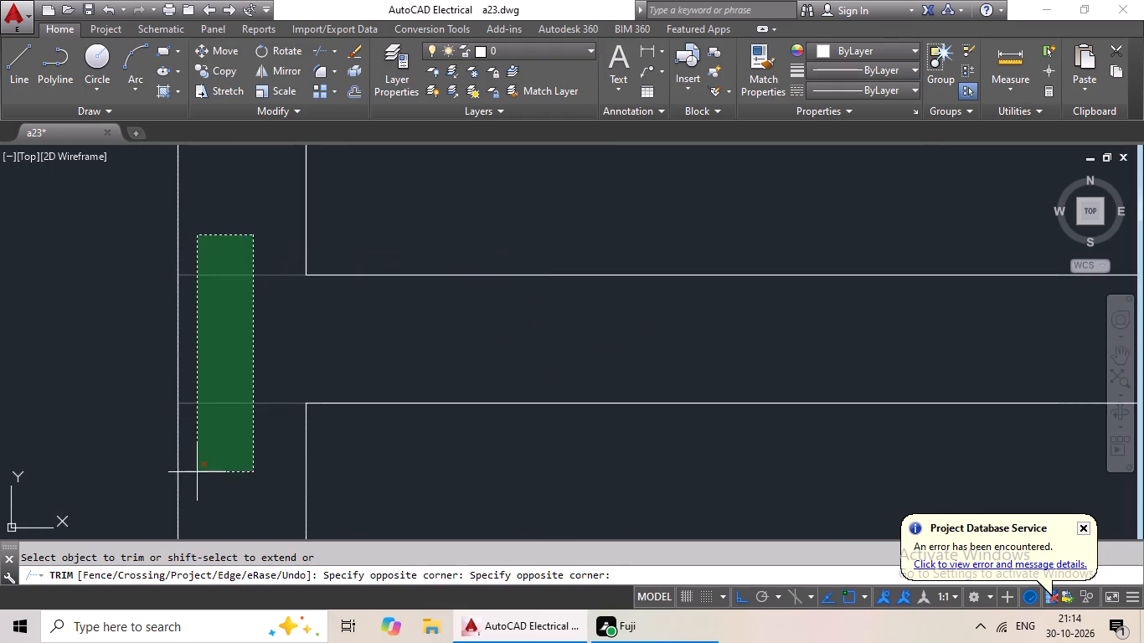
left_click_drag(198, 470, 242, 446)
Trim the crossing lines where the partition above the left block's second two-room pair from the top meets the block's right wall.
scroll(336, 327, "down", 7)
scroll(326, 354, "up", 2)
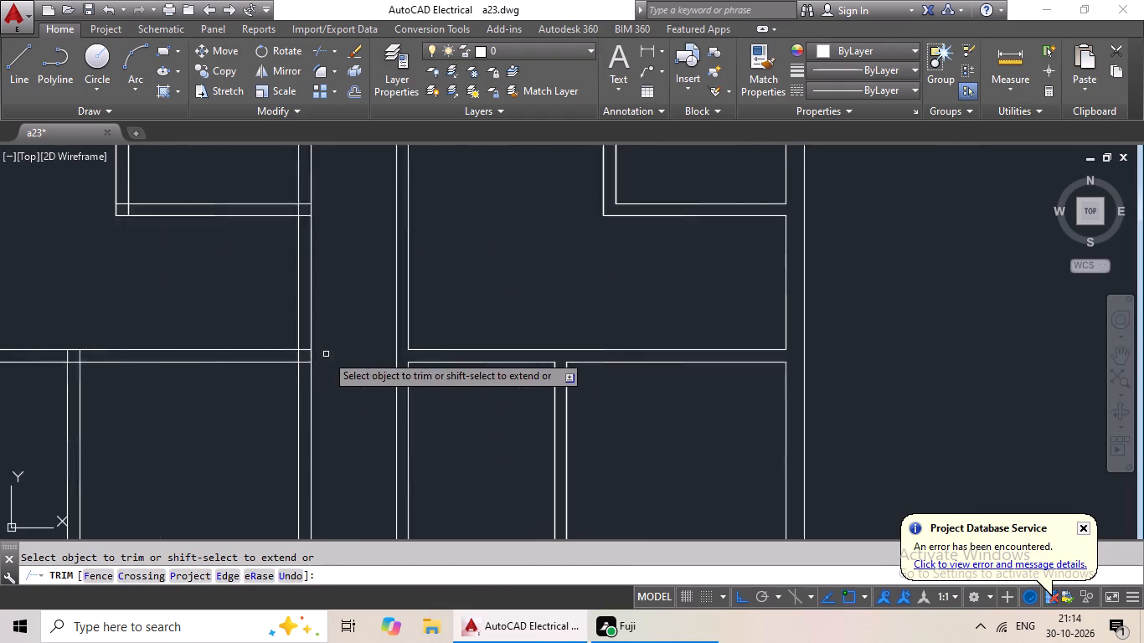
scroll(326, 354, "up", 5)
left_click_drag(299, 263, 255, 449)
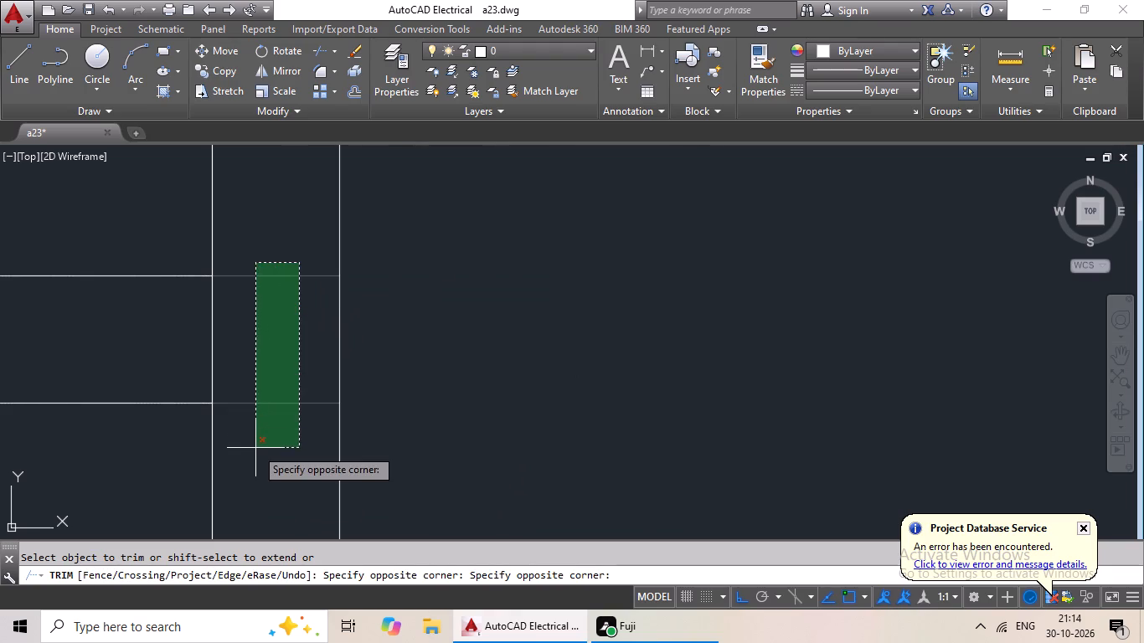
left_click(257, 433)
left_click_drag(281, 304, 122, 349)
left_click(122, 349)
Trim the crossing lines where the divider of the left block's second two-room pair from the top meets the partition above.
scroll(227, 330, "down", 4)
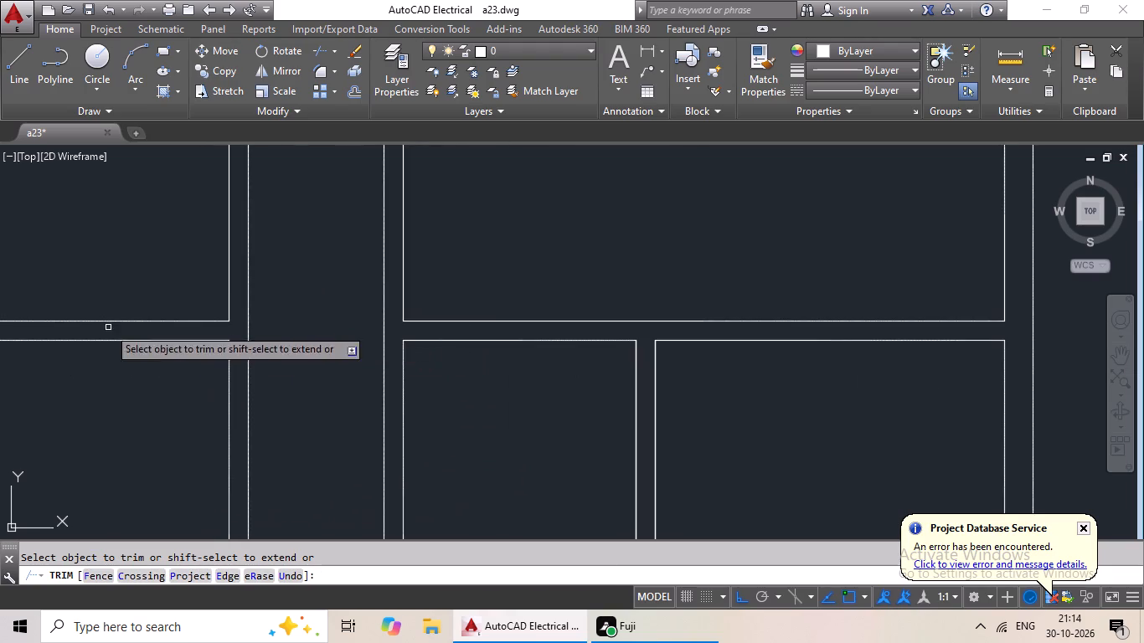
middle_click_drag(106, 327, 588, 324)
scroll(335, 332, "up", 3)
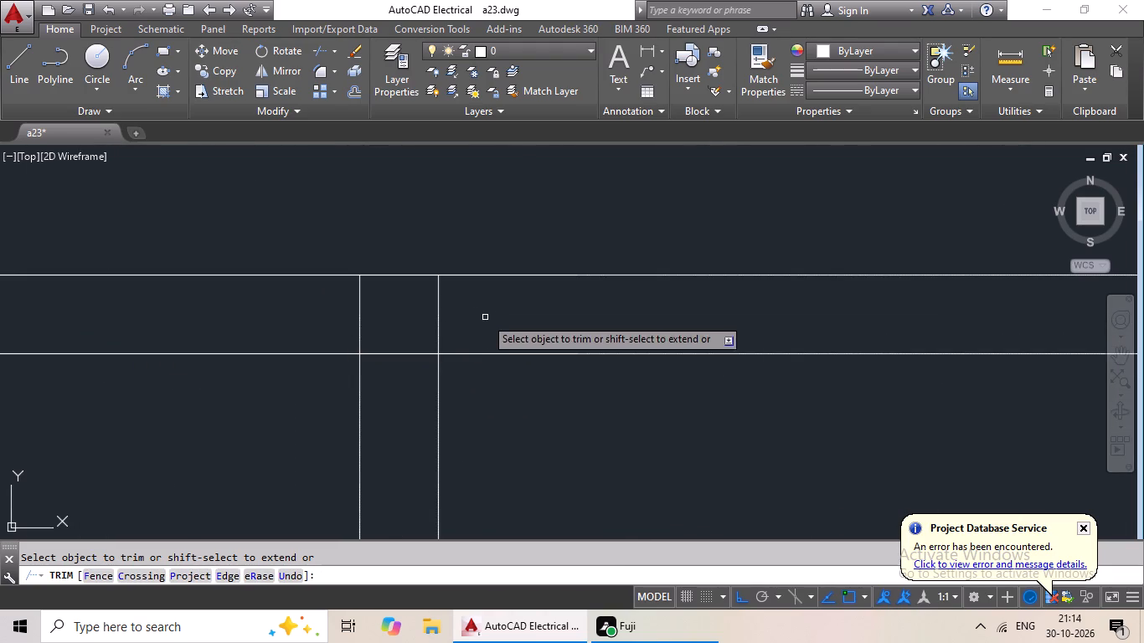
scroll(443, 310, "up", 2)
left_click_drag(466, 303, 185, 370)
left_click_drag(181, 371, 194, 369)
left_click_drag(353, 357, 327, 464)
left_click_drag(326, 463, 352, 448)
Trim the crossing lines where the partition above the left block's second two-room pair from the top meets the left outer wall.
scroll(469, 371, "down", 4)
middle_click_drag(181, 399, 626, 378)
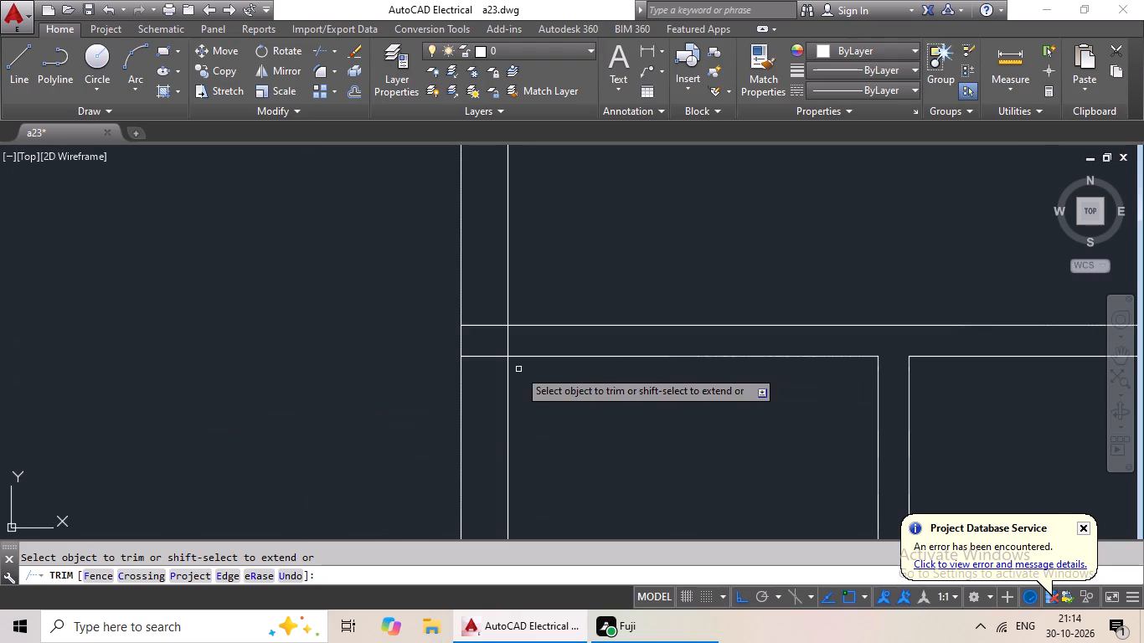
scroll(510, 338, "up", 3)
left_click_drag(532, 319, 390, 348)
left_click(389, 348)
left_click_drag(410, 265, 385, 387)
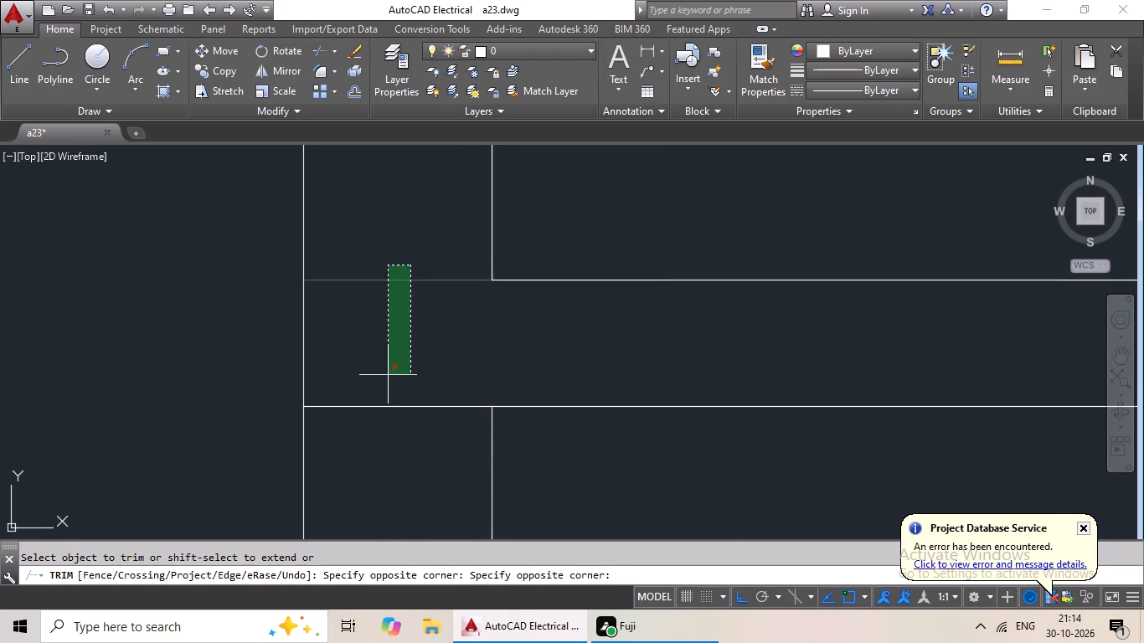
left_click_drag(385, 387, 368, 439)
left_click(369, 435)
Trim the crossing lines where the lower partition of the left block's topmost small room meets the block's right wall.
scroll(459, 358, "down", 4)
scroll(557, 354, "down", 1)
middle_click_drag(579, 360, 322, 462)
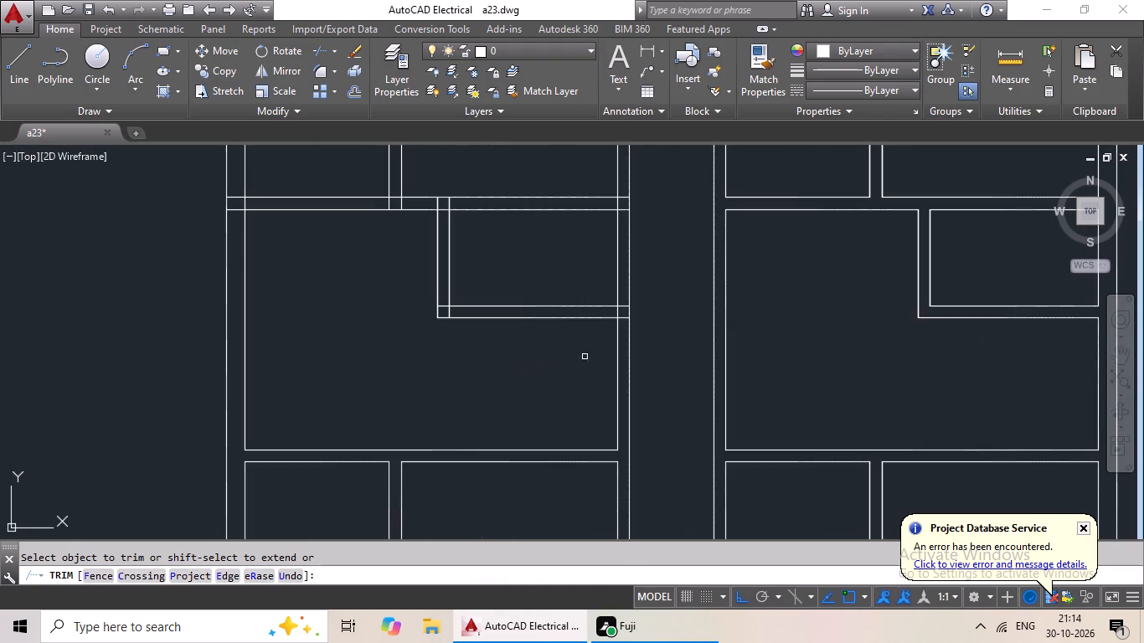
middle_click_drag(533, 394, 408, 421)
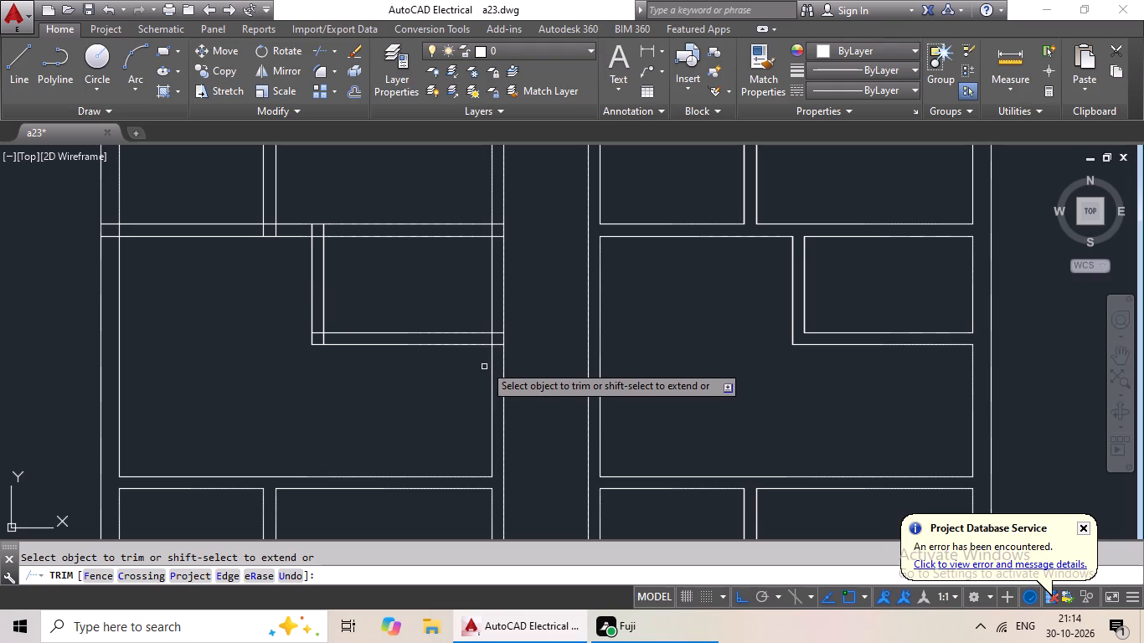
scroll(497, 337, "up", 4)
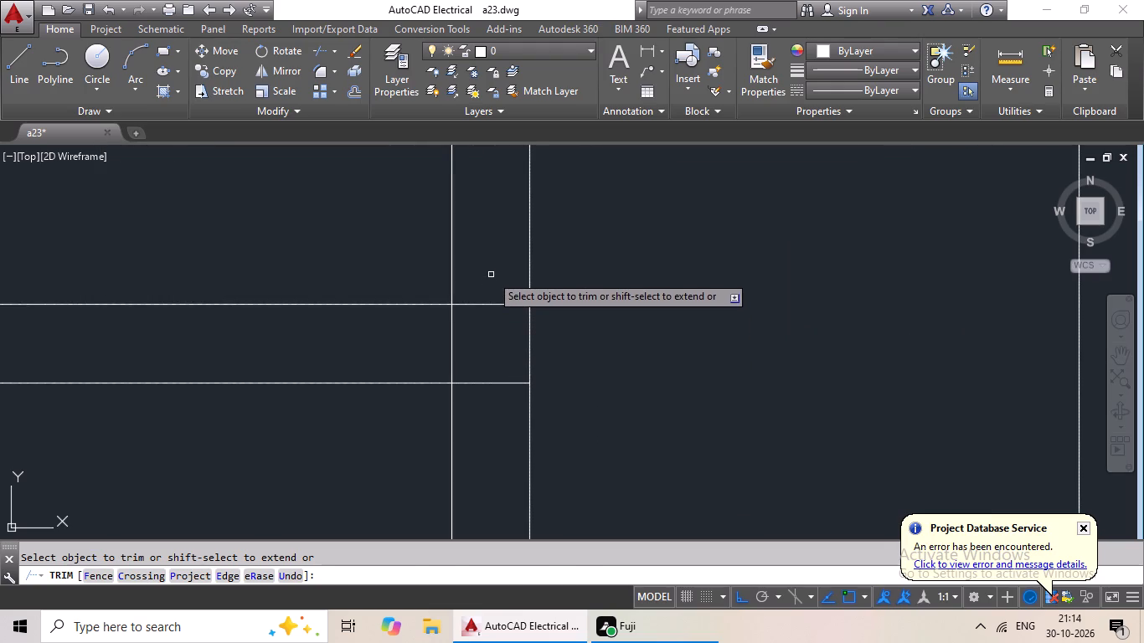
left_click_drag(491, 274, 497, 399)
left_click(497, 399)
left_click_drag(492, 333, 406, 347)
left_click_drag(406, 347, 405, 347)
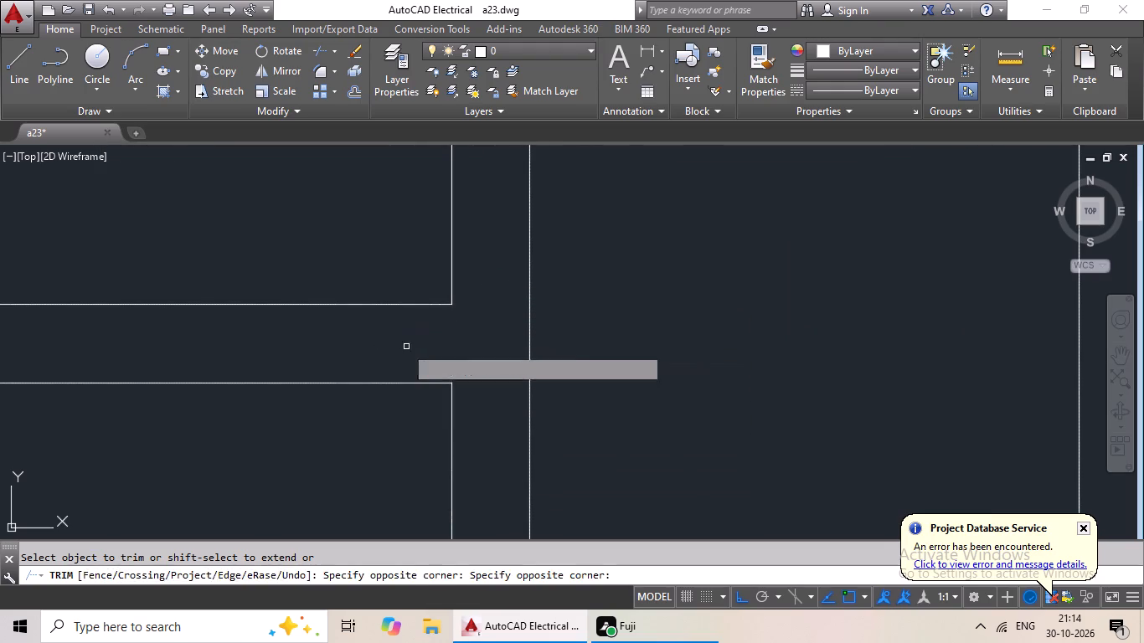
left_click_drag(405, 347, 424, 348)
Trim the crossing lines at the lower-left corner of the left block's topmost small room into a clean L.
scroll(496, 346, "down", 3)
middle_click_drag(347, 358, 611, 391)
scroll(484, 391, "up", 4)
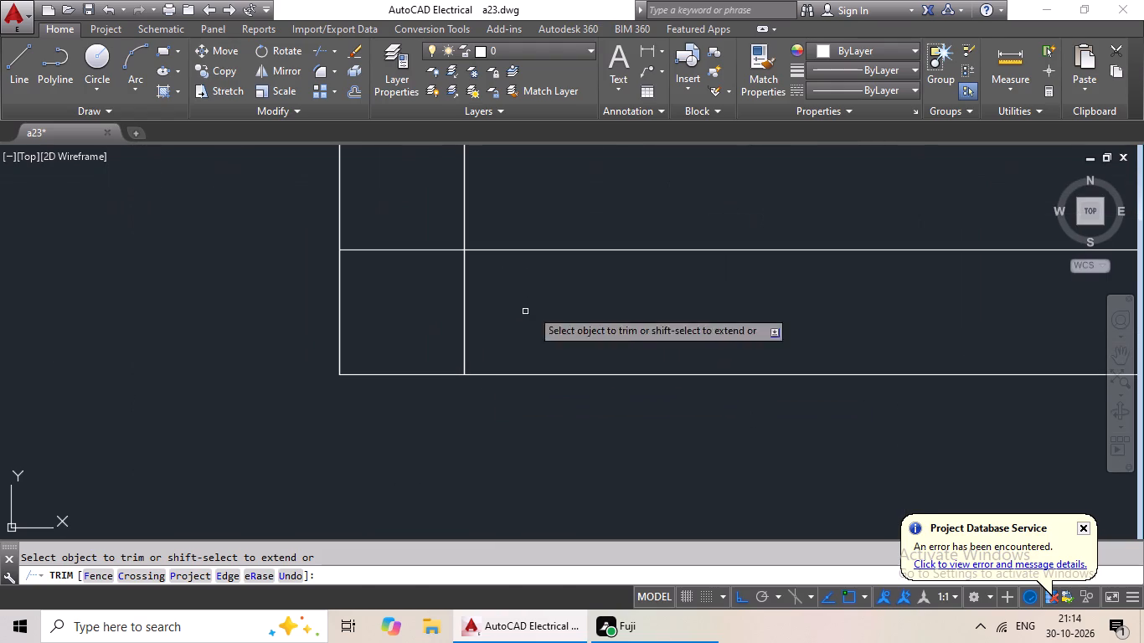
left_click_drag(556, 289, 411, 321)
left_click(411, 321)
left_click_drag(409, 173, 384, 332)
left_click(391, 326)
Trim the crossing lines where the partition below the left block's top two-room pair meets the block's right wall.
scroll(420, 318, "down", 4)
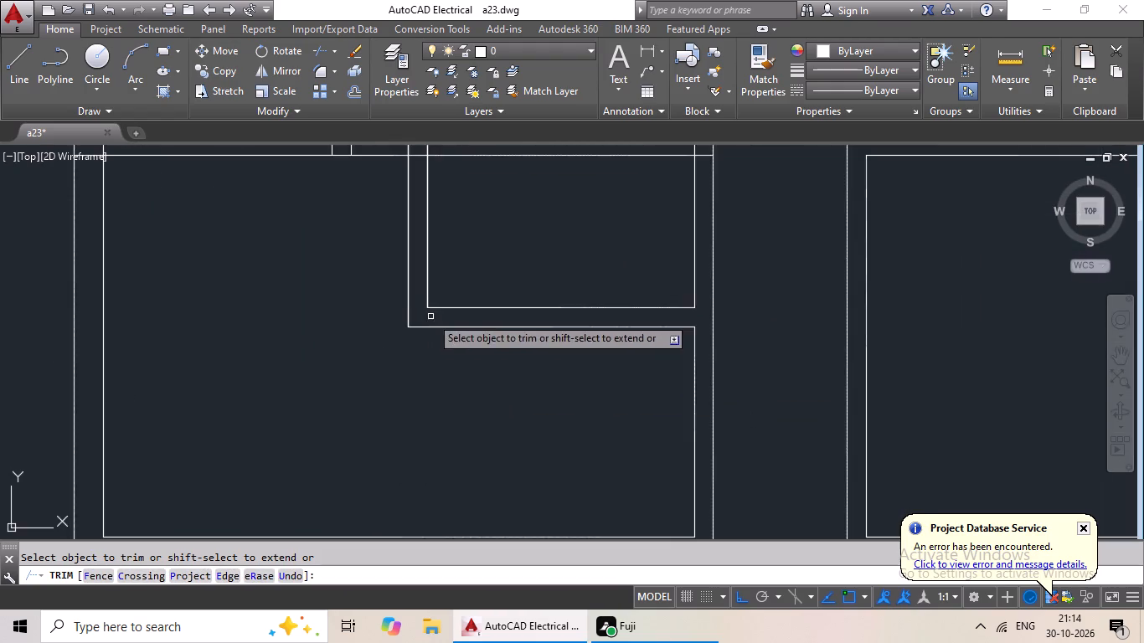
middle_click_drag(428, 321, 356, 444)
middle_click_drag(585, 297, 318, 416)
scroll(360, 408, "up", 4)
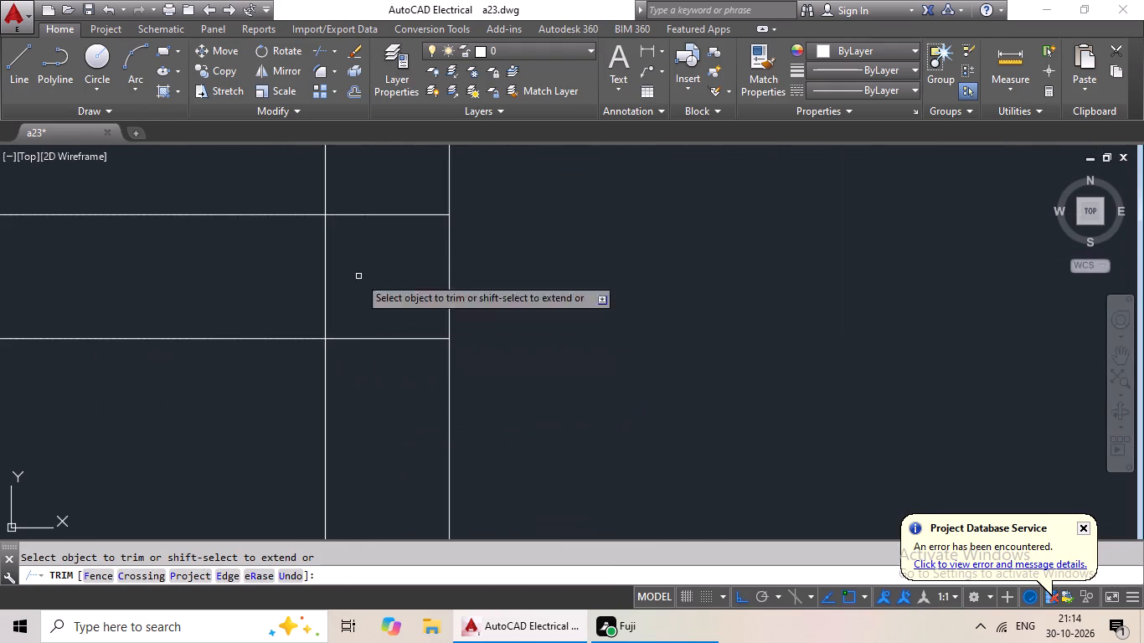
left_click_drag(389, 181, 336, 412)
left_click_drag(336, 405, 353, 377)
left_click_drag(385, 239, 266, 296)
left_click_drag(266, 296, 279, 294)
Trim the crossing lines where the left partition of the left block's topmost small room meets the partition above.
scroll(434, 287, "down", 4)
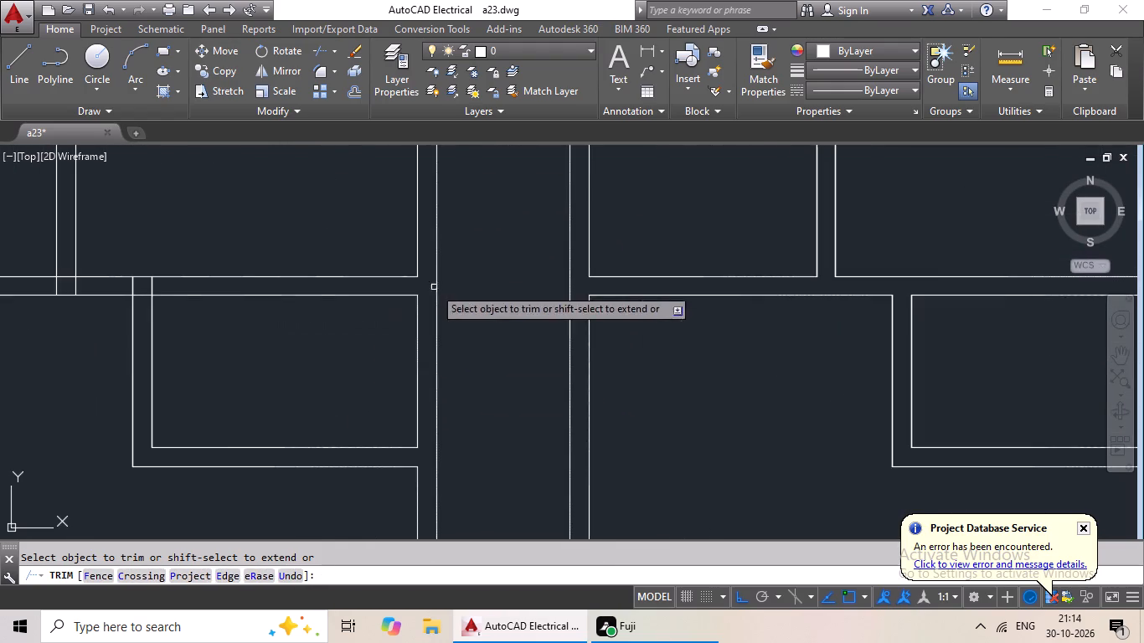
middle_click_drag(236, 298, 500, 291)
scroll(409, 284, "up", 4)
left_click_drag(551, 252, 459, 261)
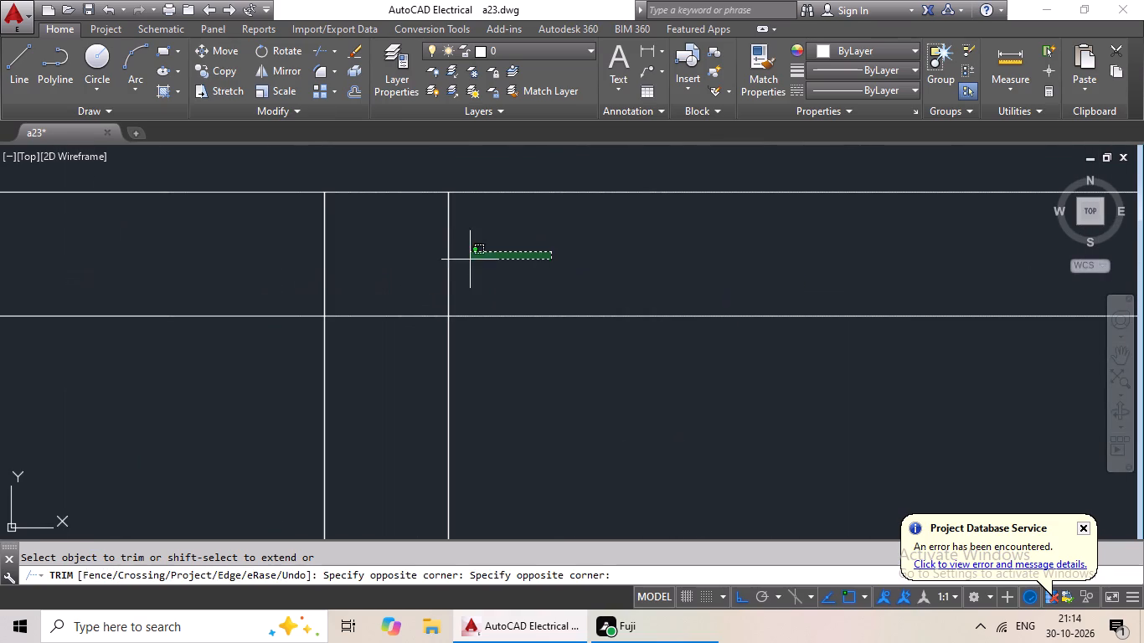
left_click_drag(459, 261, 385, 277)
left_click(272, 275)
left_click_drag(418, 302, 400, 337)
left_click(400, 337)
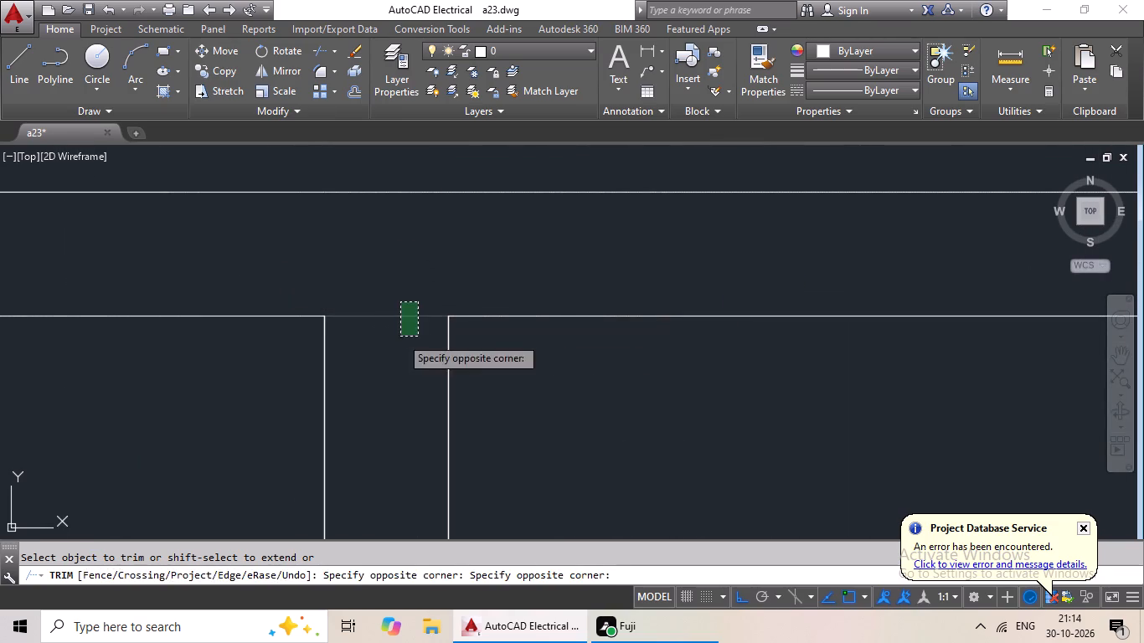
Trim the crossing lines where the divider of the left block's top two-room pair meets the partition below.
scroll(505, 301, "down", 3)
scroll(353, 290, "up", 4)
left_click_drag(570, 265, 142, 317)
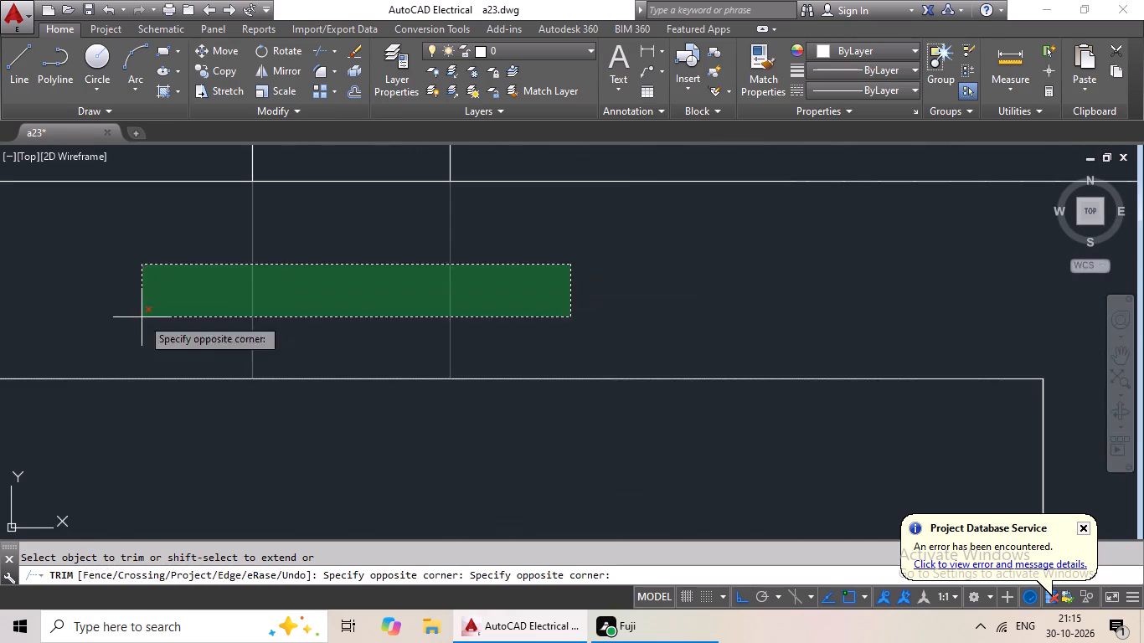
left_click_drag(142, 317, 178, 318)
left_click_drag(366, 157, 312, 278)
left_click(312, 275)
Trim the crossing lines where the partition below the left block's top two-room pair meets the left outer wall.
scroll(401, 249, "down", 4)
middle_click_drag(240, 282, 539, 337)
scroll(323, 321, "up", 3)
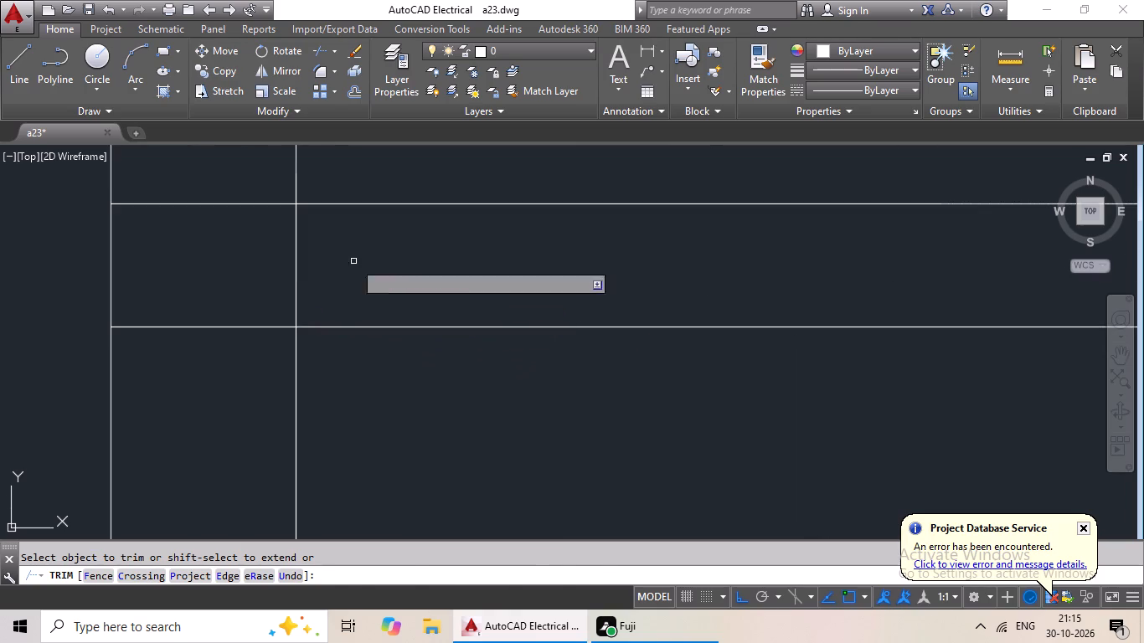
left_click_drag(374, 256, 215, 330)
left_click(255, 292)
left_click_drag(233, 195, 218, 333)
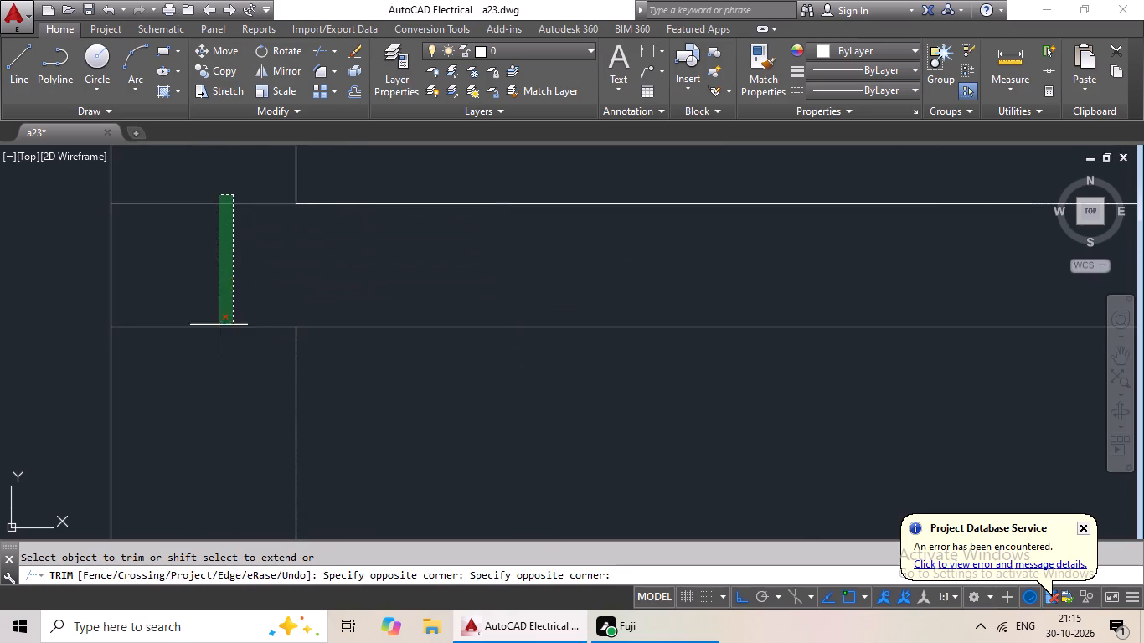
left_click_drag(218, 333, 216, 342)
left_click(216, 342)
Trim the crossing inner wall lines at the plan's top-right outer corner.
scroll(290, 299, "down", 4)
scroll(390, 355, "down", 2)
middle_click_drag(410, 366, 276, 397)
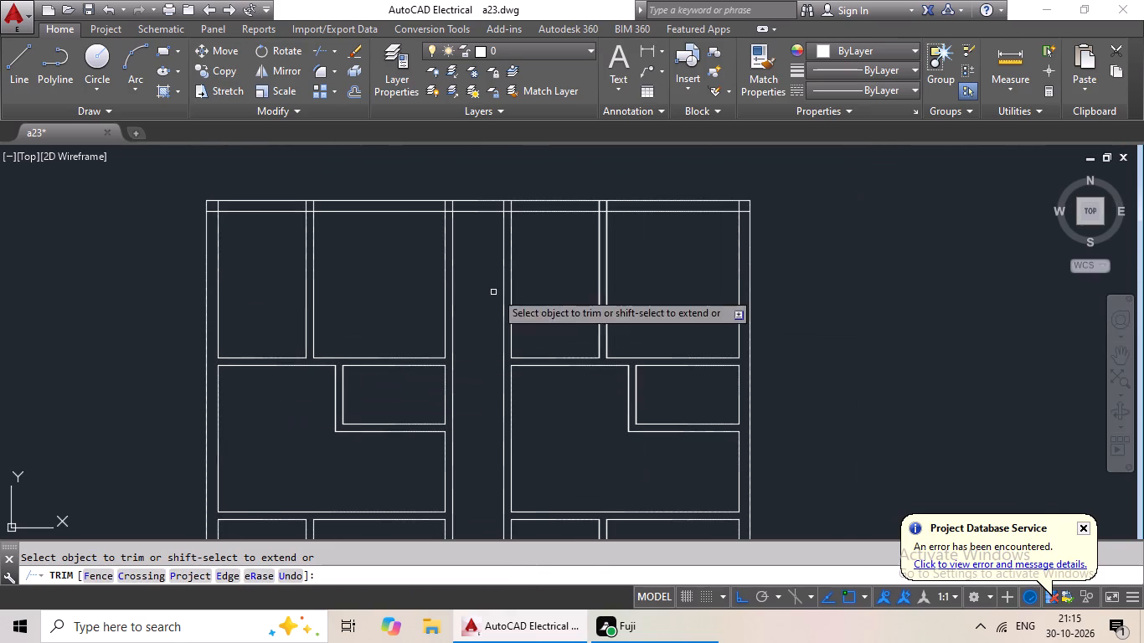
middle_click_drag(655, 260, 379, 371)
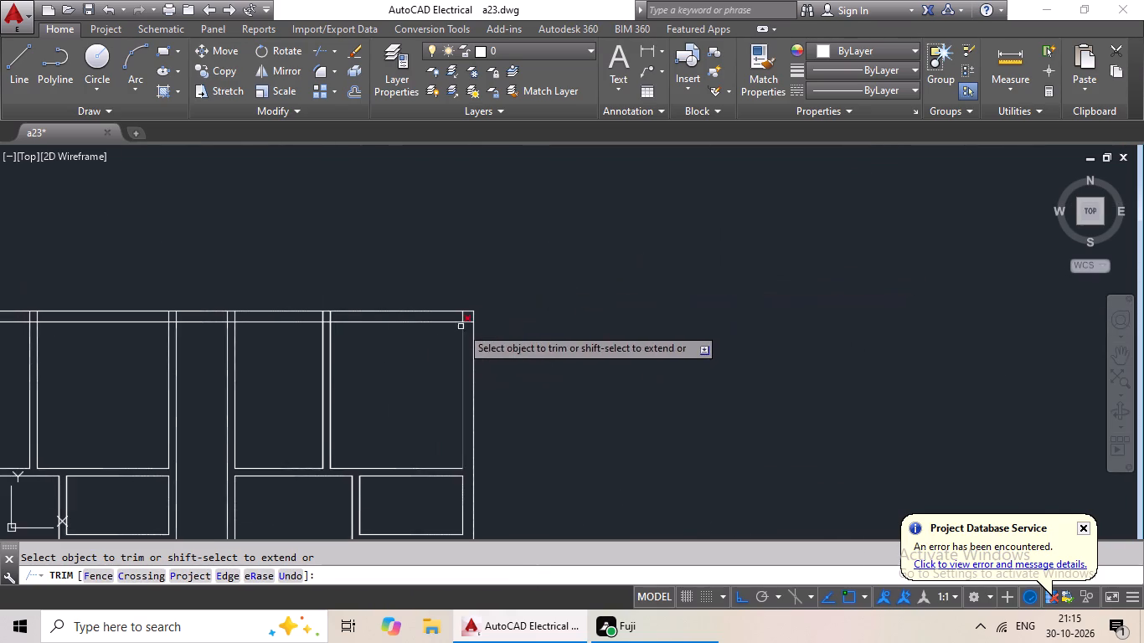
scroll(461, 326, "up", 7)
left_click_drag(494, 278, 445, 405)
left_click(445, 405)
left_click_drag(469, 250, 350, 251)
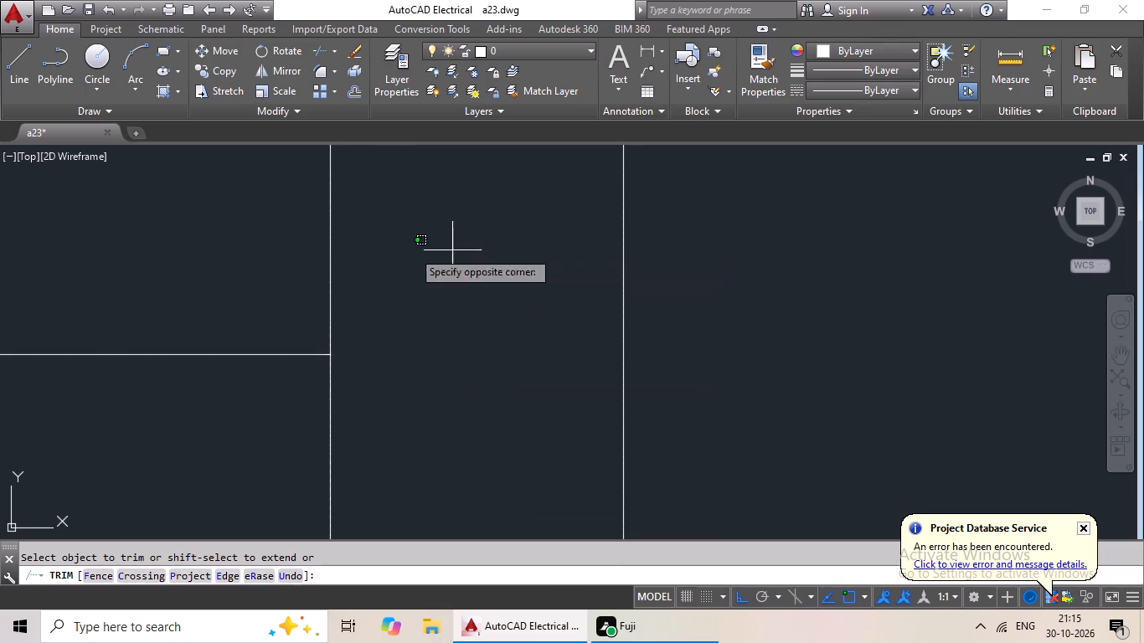
left_click_drag(350, 251, 190, 270)
left_click_drag(190, 270, 198, 270)
Trim the crossing lines where the divider of the right block's top two-room pair meets the top outer wall.
scroll(365, 250, "down", 4)
middle_click_drag(254, 317, 880, 313)
scroll(420, 230, "up", 3)
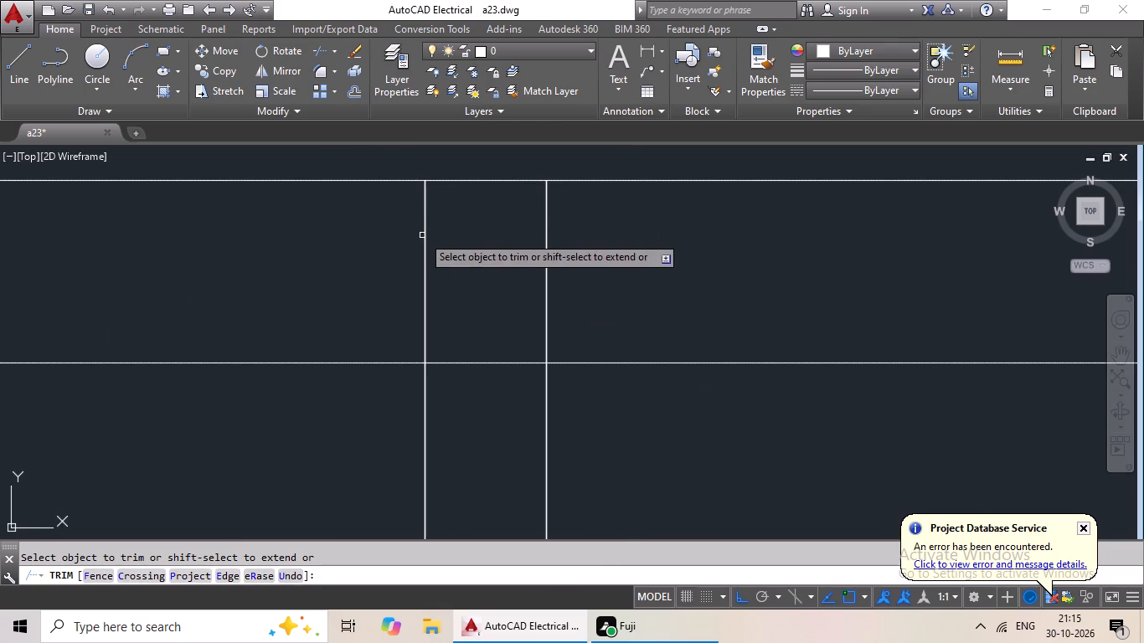
left_click_drag(657, 241, 234, 275)
left_click_drag(234, 275, 264, 273)
left_click_drag(439, 258, 475, 388)
left_click_drag(475, 388, 489, 383)
Trim the crossing lines where the right block's left wall meets the top outer wall.
scroll(533, 360, "down", 4)
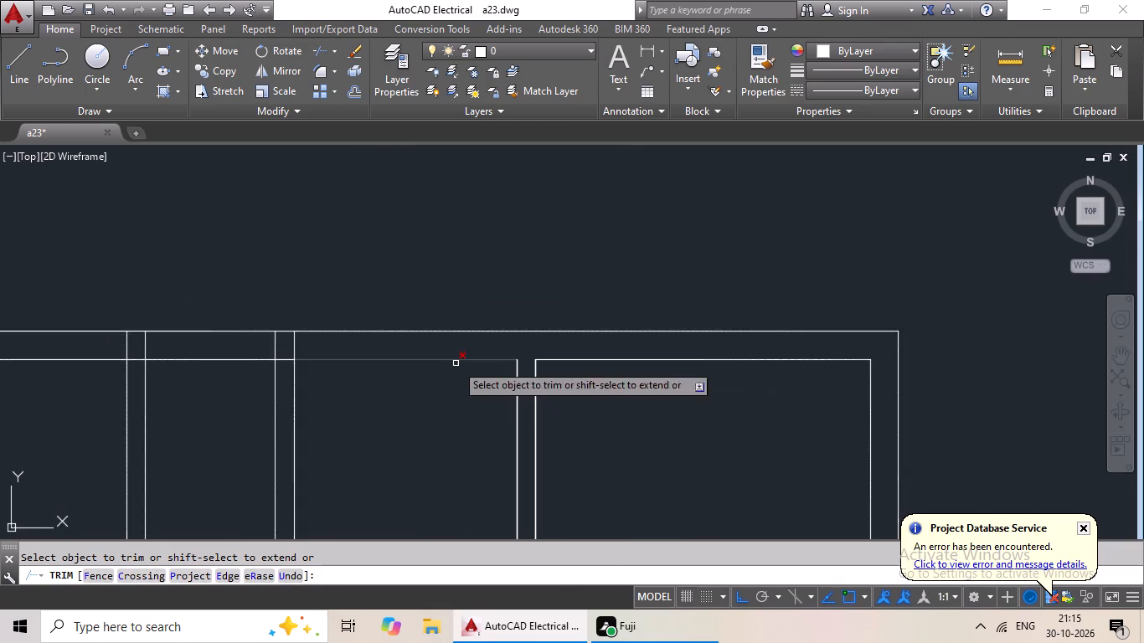
scroll(271, 347, "up", 4)
left_click_drag(497, 339, 216, 356)
left_click_drag(216, 356, 318, 335)
left_click_drag(364, 326, 370, 446)
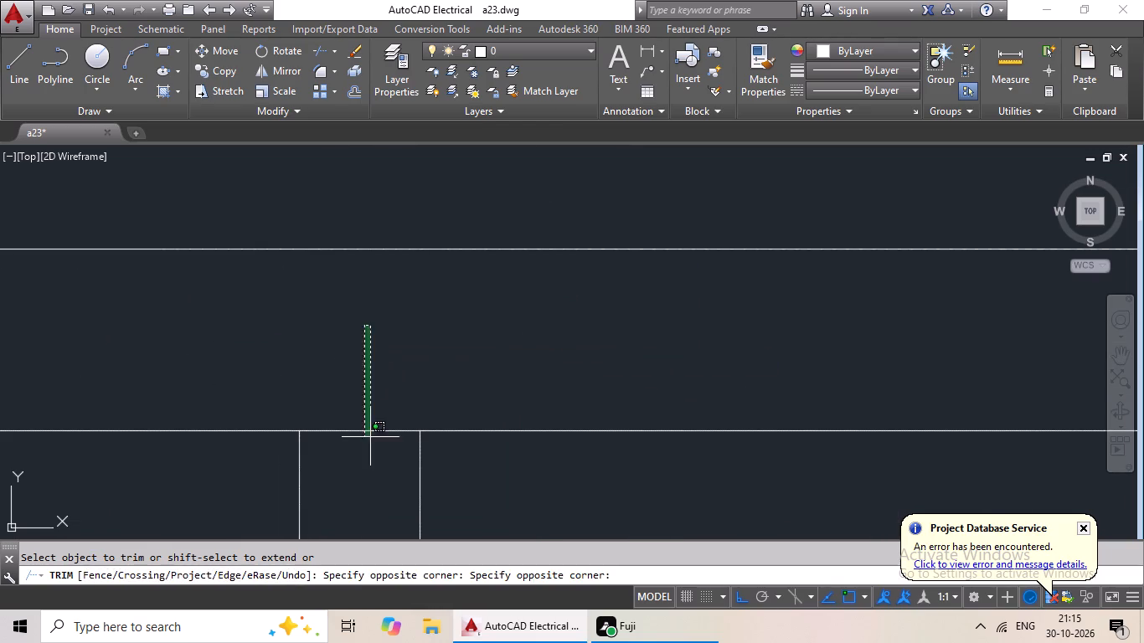
left_click_drag(370, 446, 375, 479)
left_click_drag(375, 479, 397, 465)
Trim the crossing lines where the left block's right wall meets the top outer wall.
scroll(527, 393, "down", 4)
scroll(348, 391, "up", 4)
left_click_drag(523, 346, 260, 402)
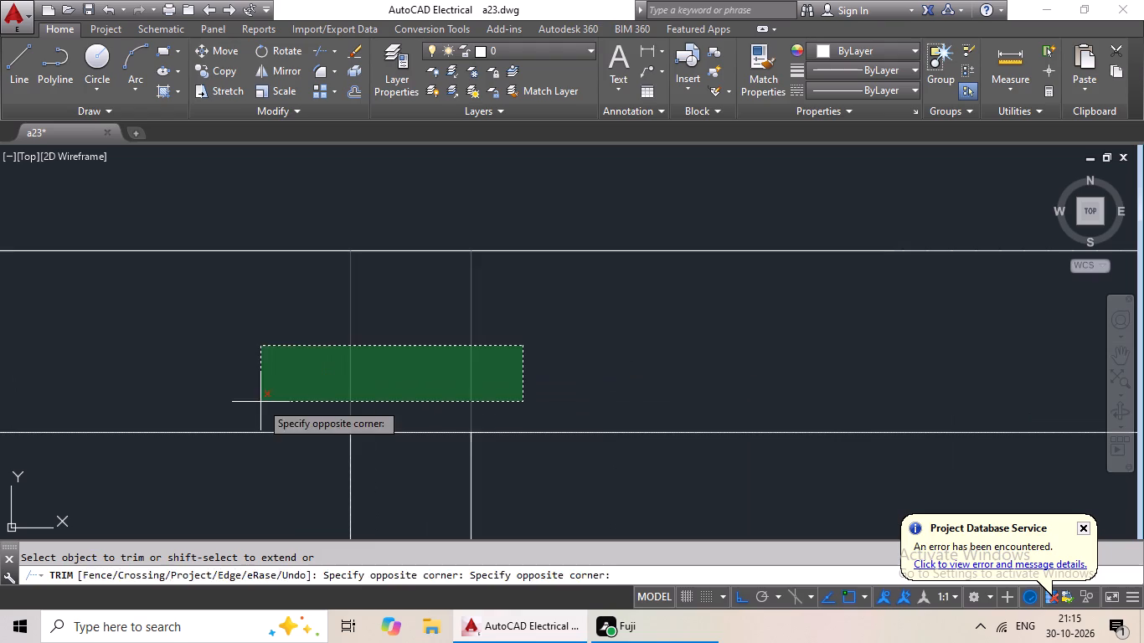
left_click_drag(260, 401, 271, 399)
left_click_drag(418, 394, 415, 492)
left_click(415, 492)
Trim the crossing lines where the divider of the left block's top two-room pair meets the top outer wall.
scroll(464, 420, "down", 4)
middle_click_drag(371, 440, 611, 349)
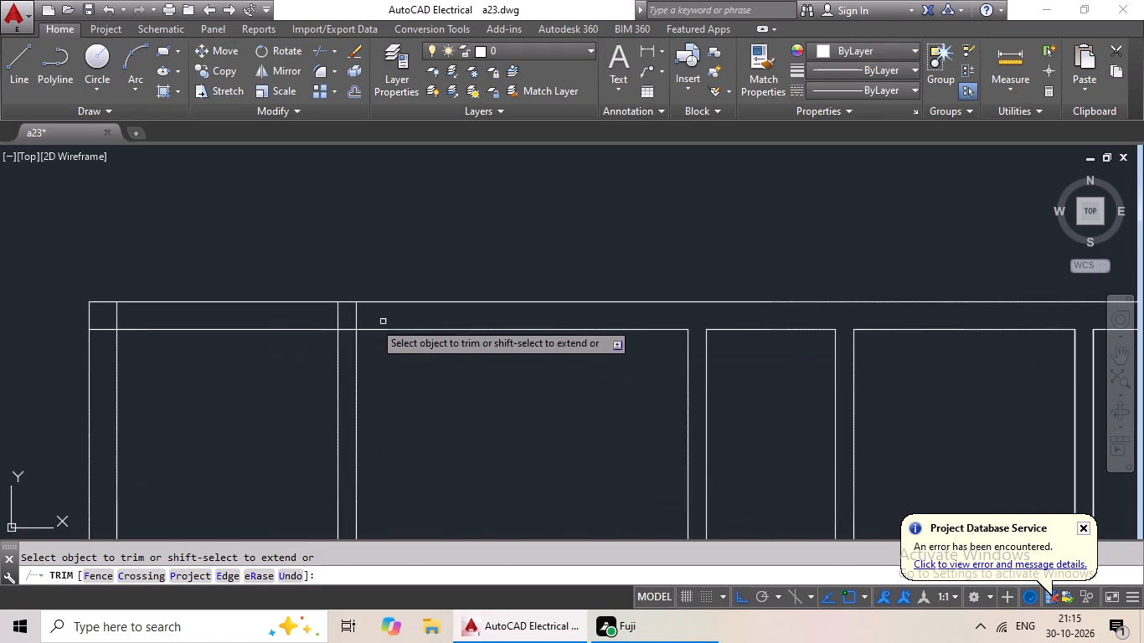
scroll(336, 309, "up", 5)
left_click_drag(530, 326, 189, 399)
left_click_drag(189, 399, 214, 397)
left_click_drag(383, 487, 410, 523)
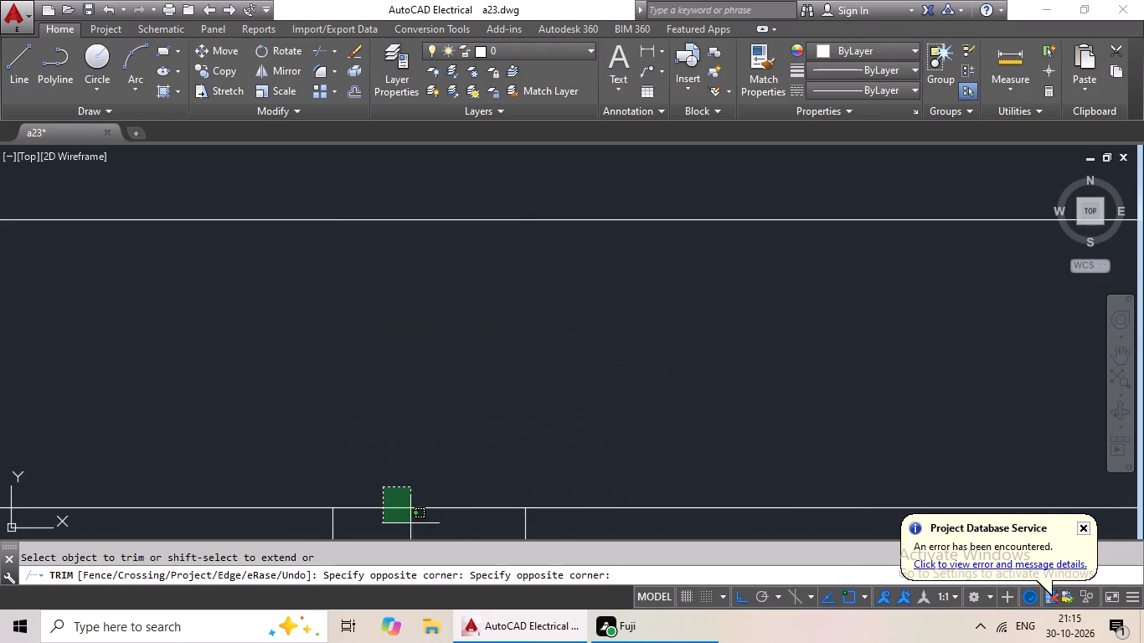
left_click_drag(410, 523, 415, 522)
left_click(424, 513)
Trim the crossing inner wall lines at the plan's top-left outer corner.
scroll(462, 424, "down", 3)
middle_click_drag(292, 410, 773, 388)
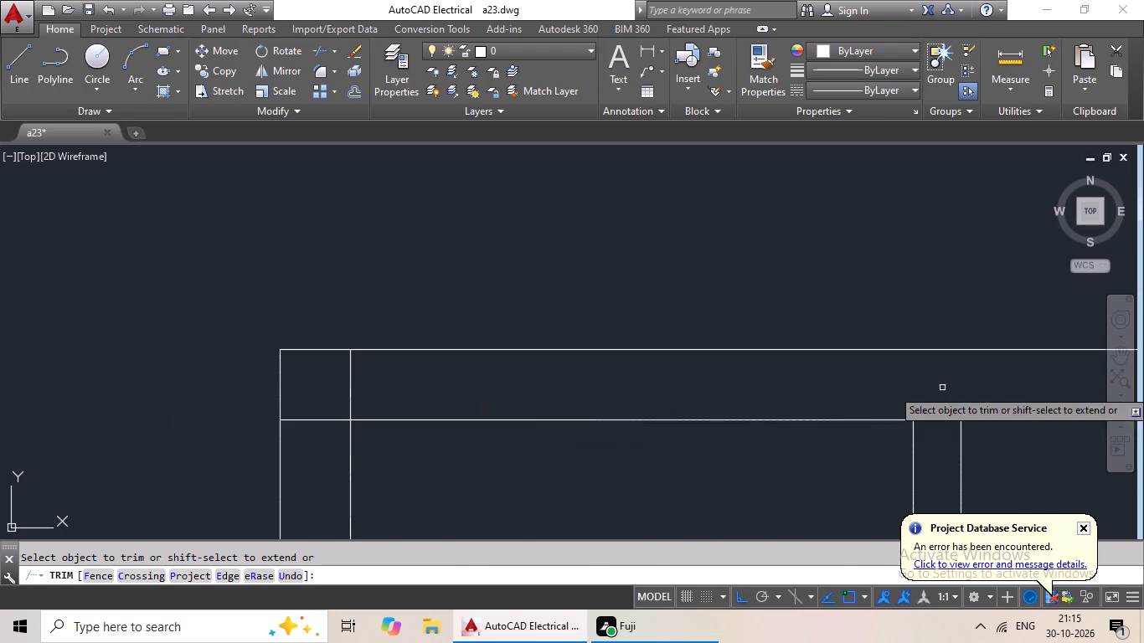
middle_click_drag(492, 388, 515, 356)
scroll(353, 343, "up", 3)
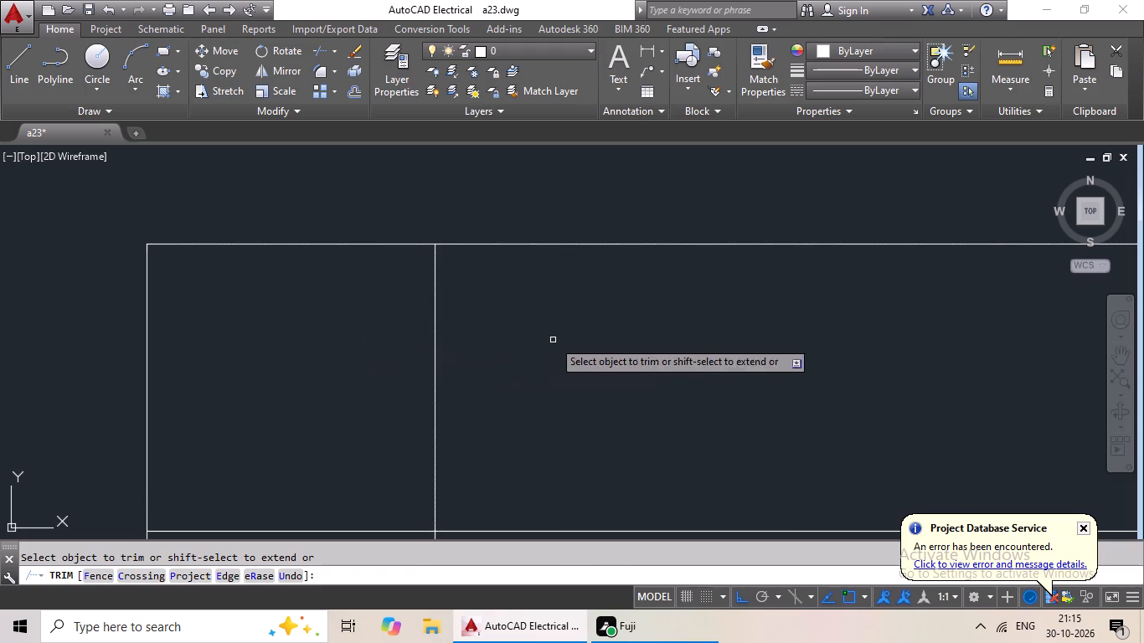
left_click_drag(547, 341, 341, 388)
left_click(341, 388)
scroll(462, 356, "down", 4)
left_click_drag(449, 370, 424, 438)
left_click_drag(424, 438, 443, 424)
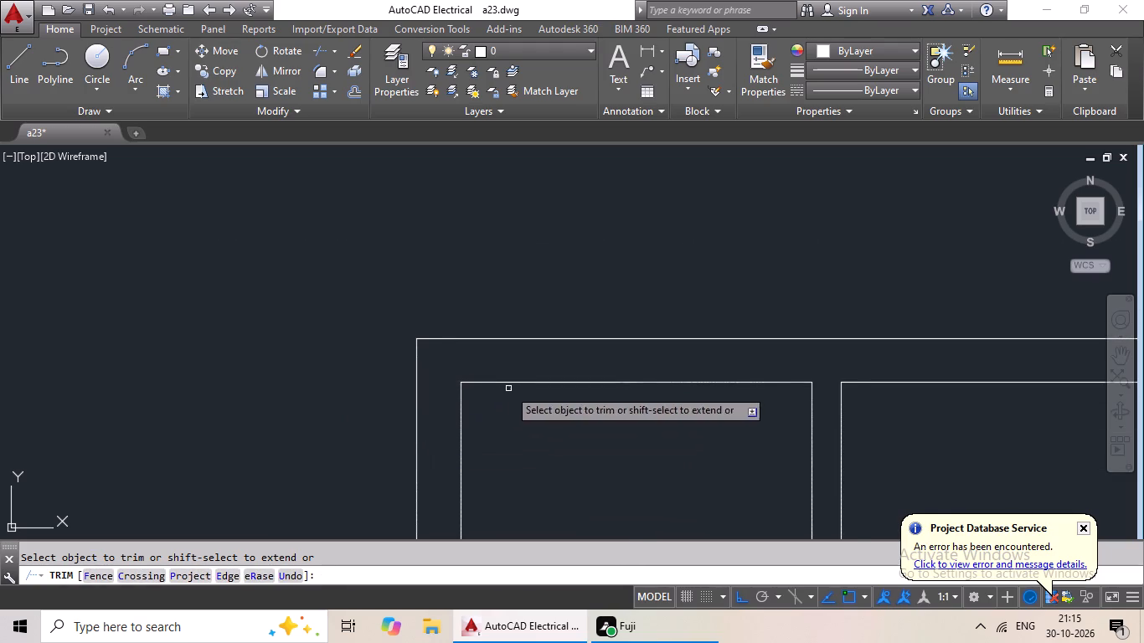
Finish trimming and examine the whole floor plan for wall junctions that still need cleaning up.
scroll(509, 389, "down", 2)
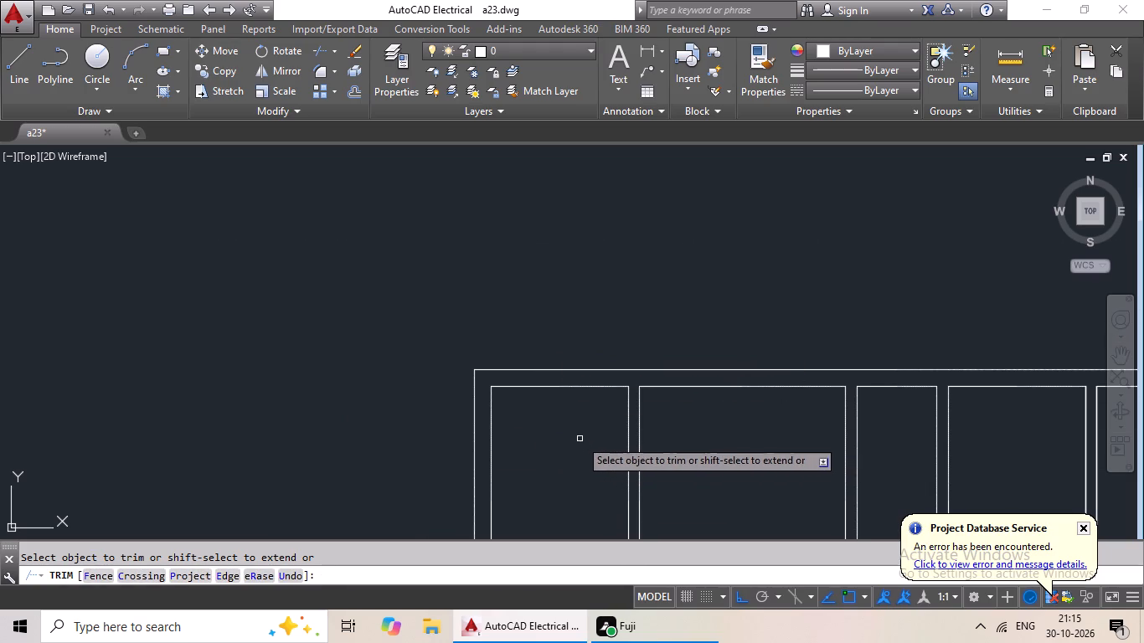
scroll(605, 366, "down", 2)
middle_click_drag(629, 381, 614, 353)
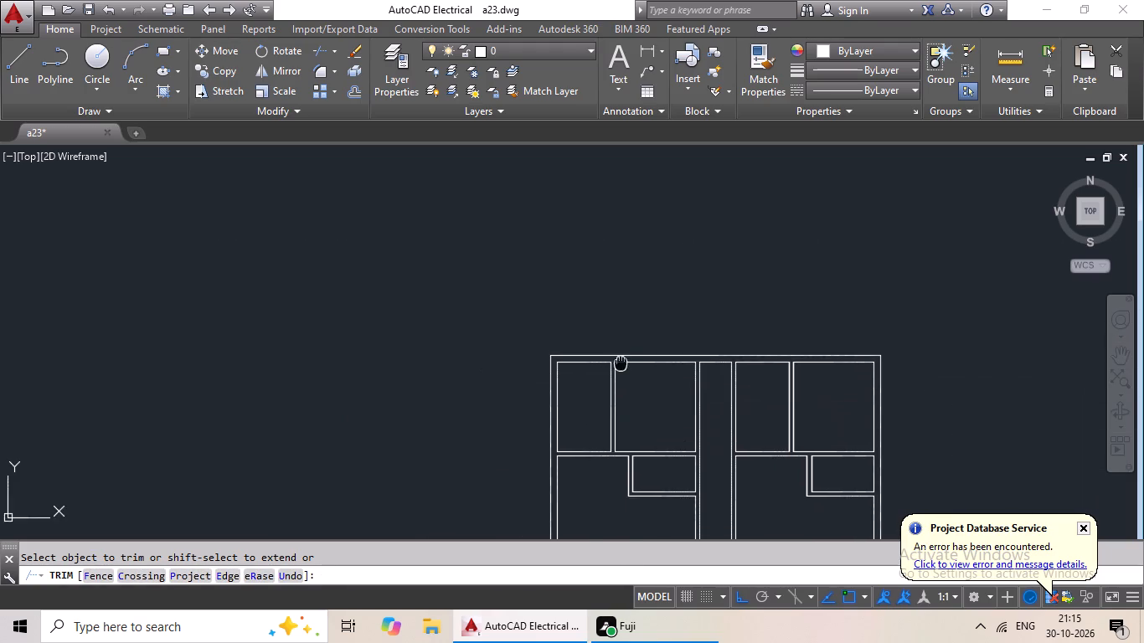
middle_click_drag(614, 353, 519, 224)
scroll(595, 360, "down", 2)
middle_click_drag(595, 360, 340, 260)
middle_click_drag(385, 406, 387, 402)
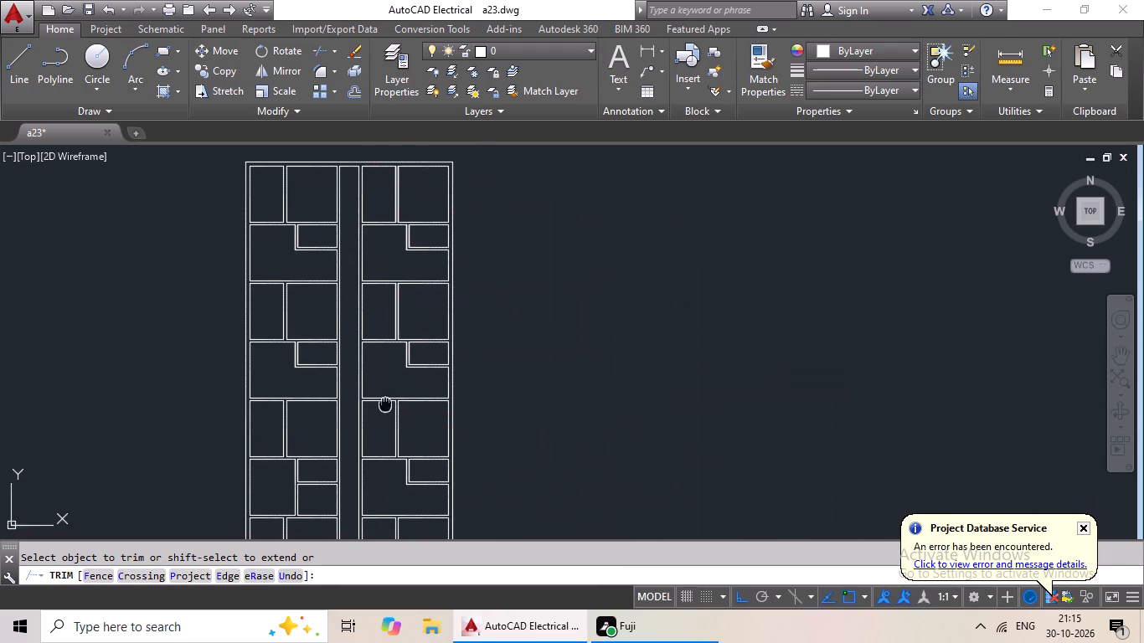
middle_click_drag(387, 402, 461, 352)
scroll(463, 351, "down", 2)
middle_click_drag(463, 351, 405, 358)
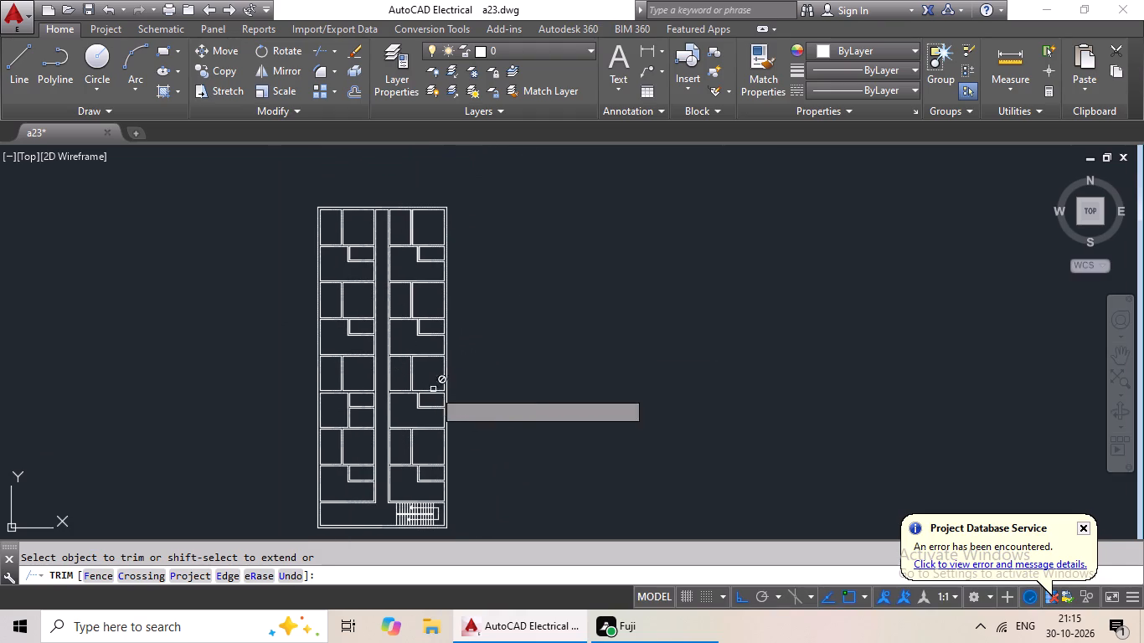
key("Escape")
key("Escape")
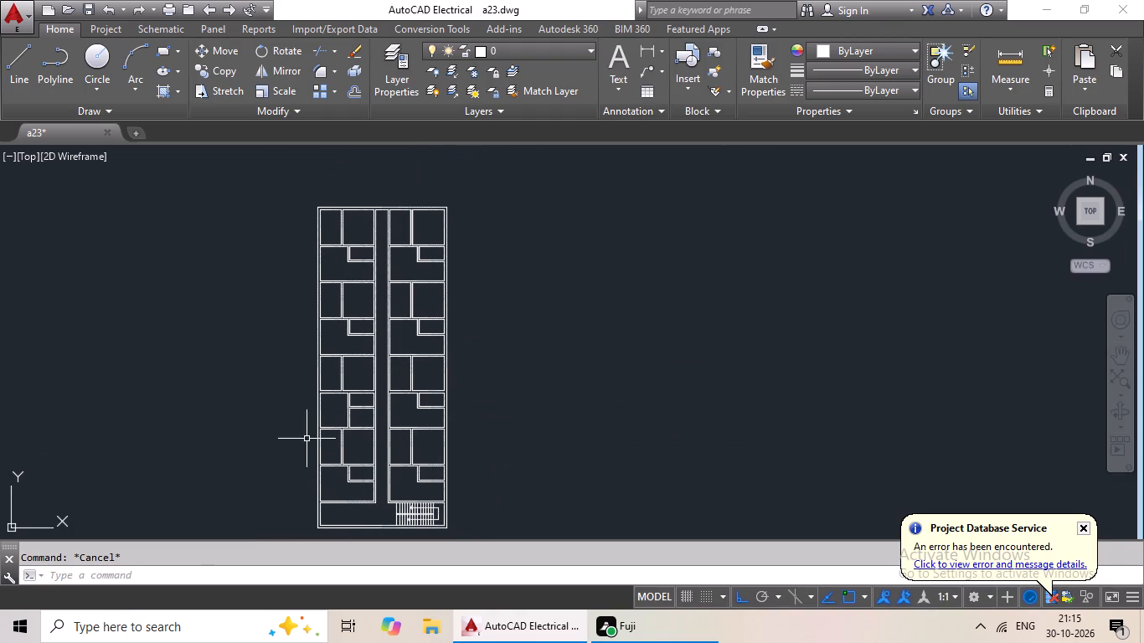
scroll(308, 428, "down", 2)
scroll(368, 301, "up", 2)
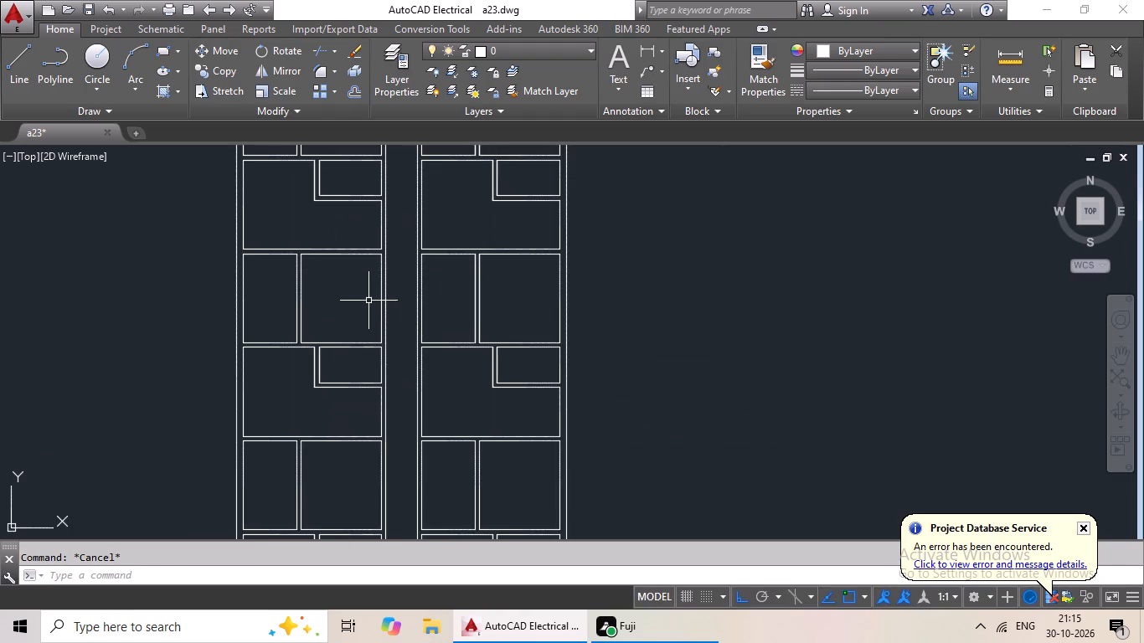
Draw a line across the top outer wall at the midpoint of the left block's top-left room.
middle_click_drag(361, 352, 349, 413)
scroll(396, 335, "down", 2)
middle_click_drag(408, 338, 419, 208)
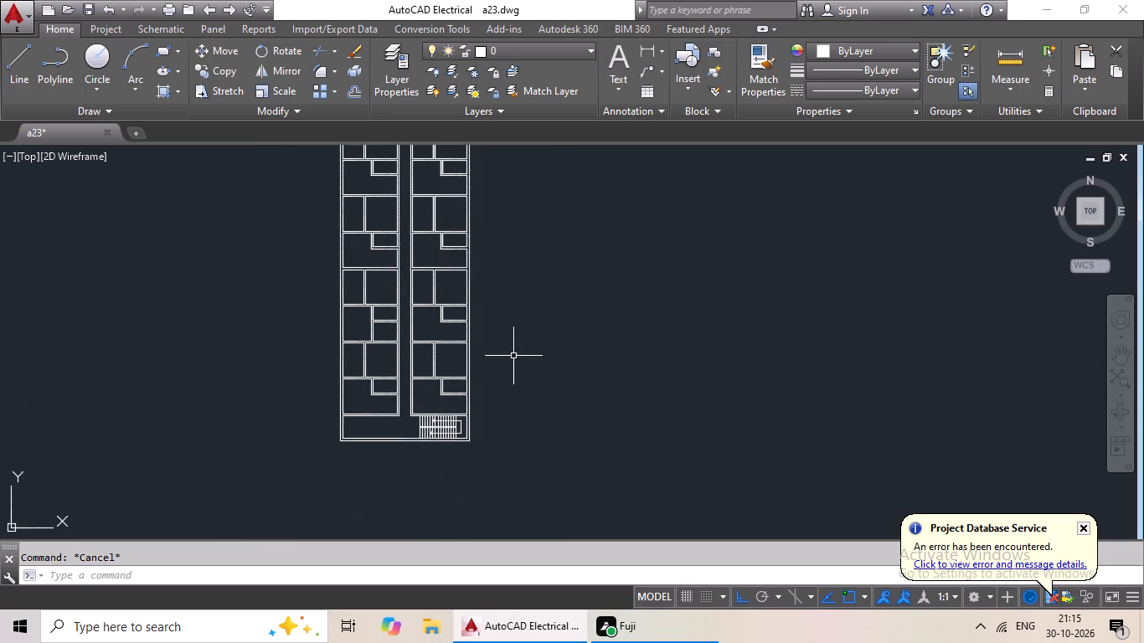
middle_click_drag(513, 356, 460, 427)
key("Escape")
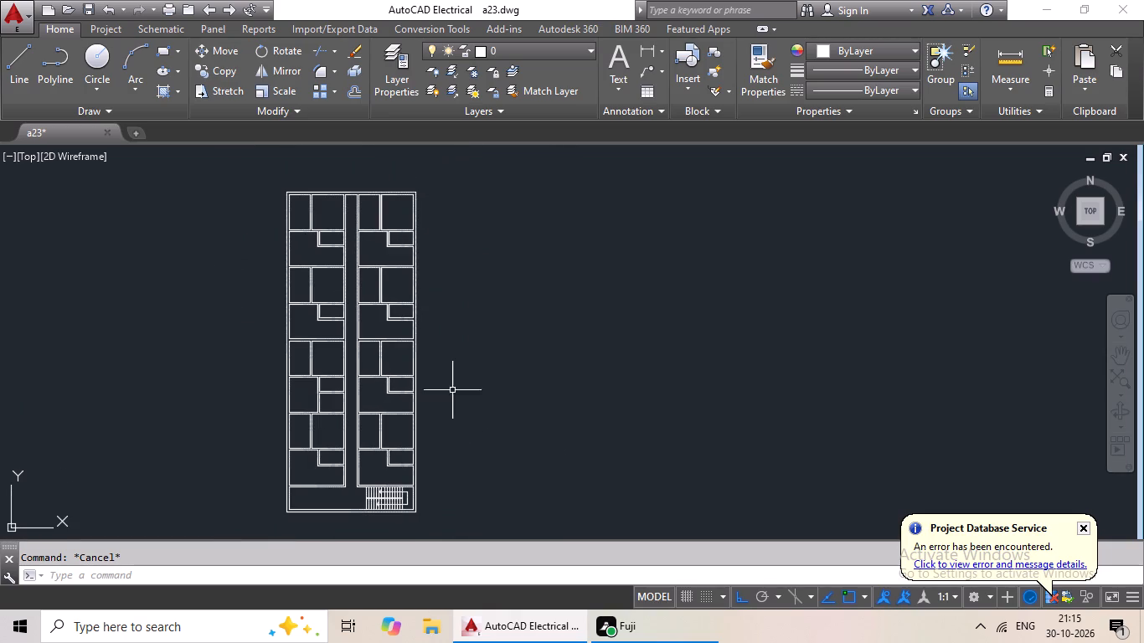
left_click(23, 68)
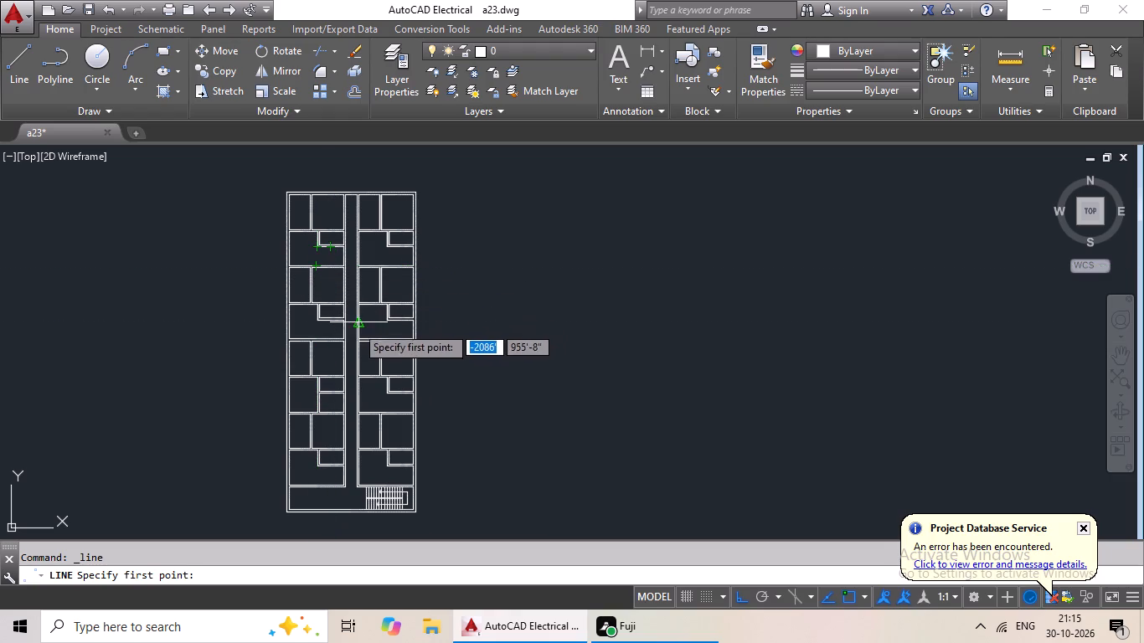
scroll(313, 175, "up", 1)
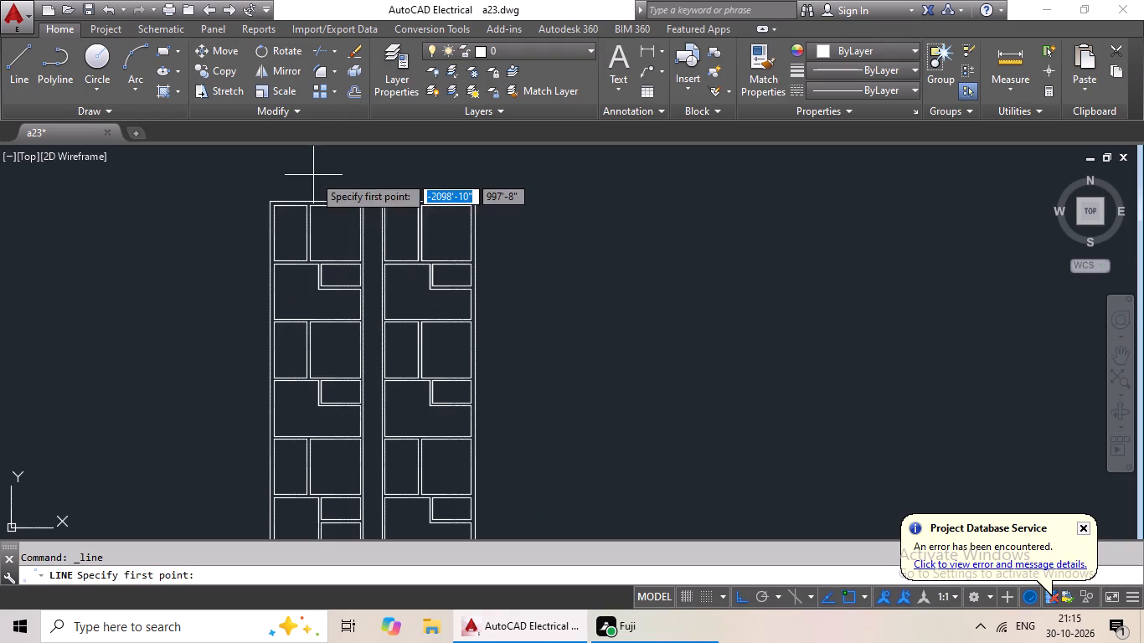
scroll(281, 201, "up", 1)
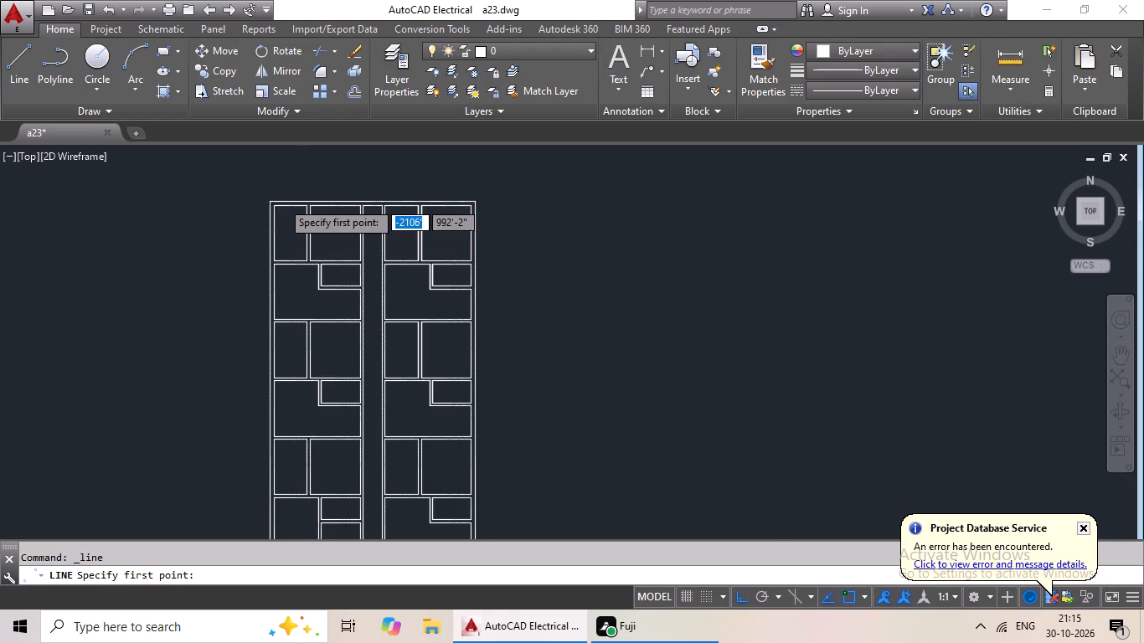
scroll(281, 201, "up", 3)
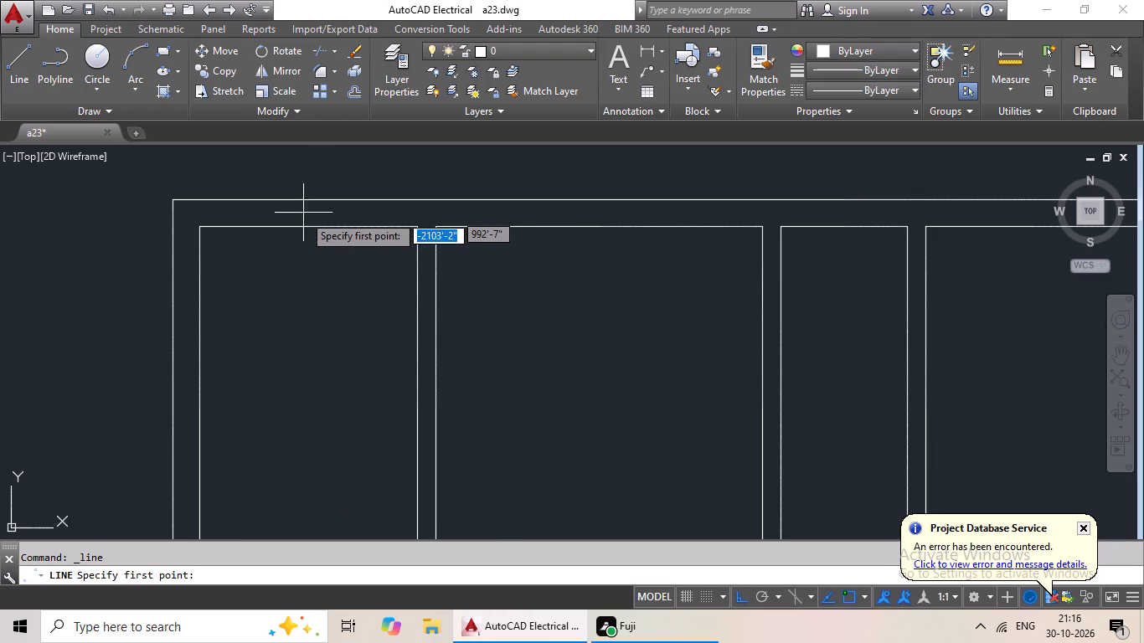
scroll(310, 223, "up", 2)
scroll(310, 223, "down", 2)
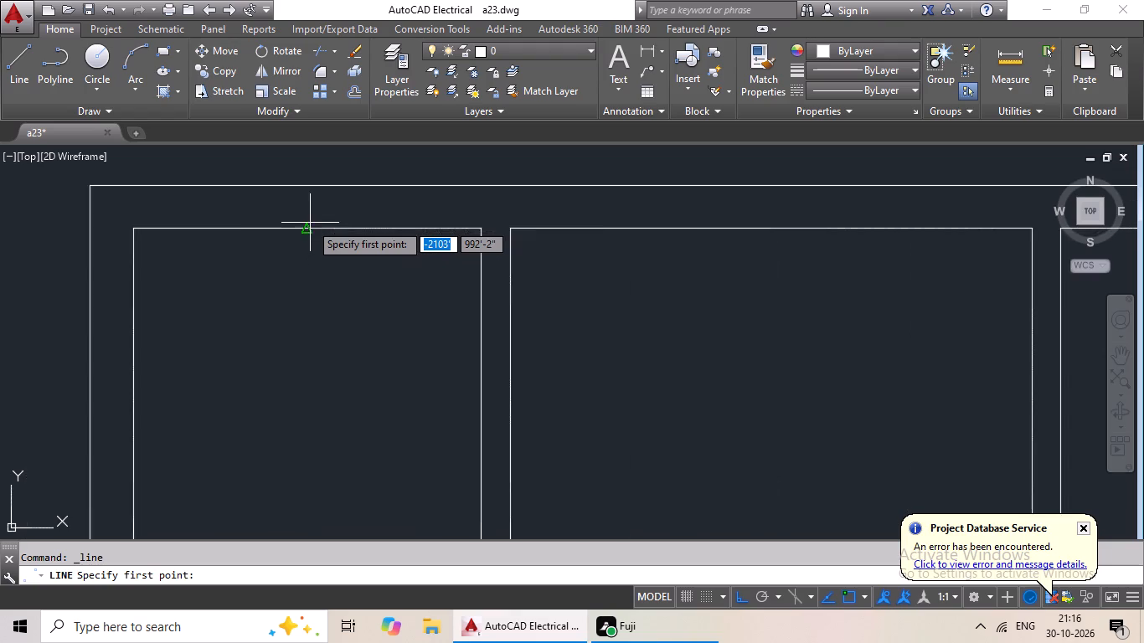
scroll(310, 223, "down", 1)
left_click(309, 223)
scroll(306, 203, "up", 3)
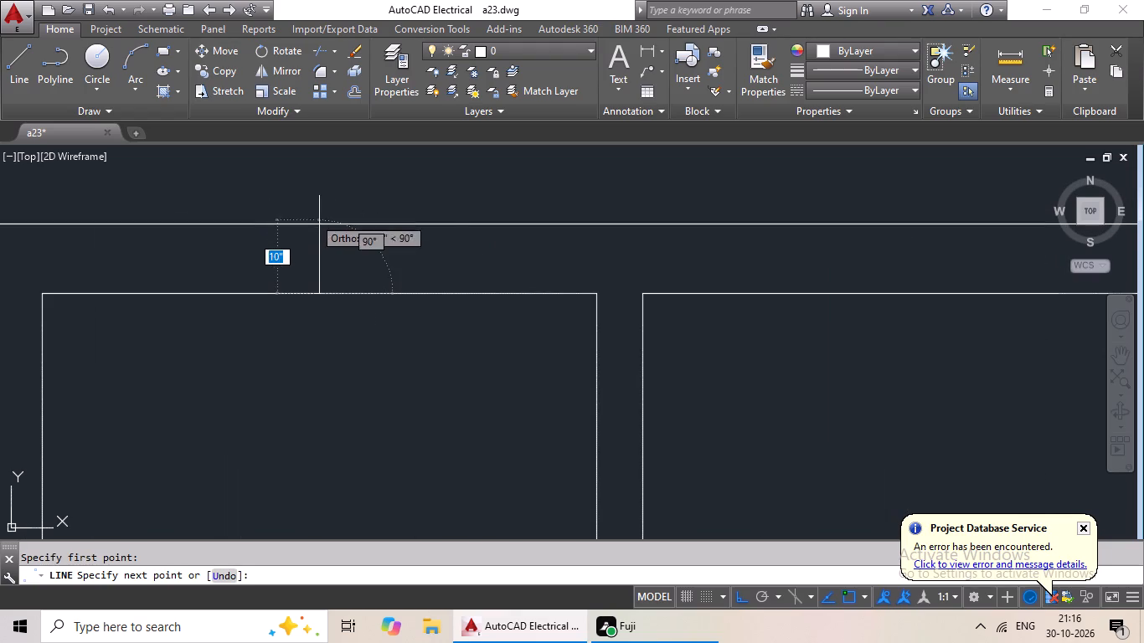
left_click(322, 228)
key("Escape")
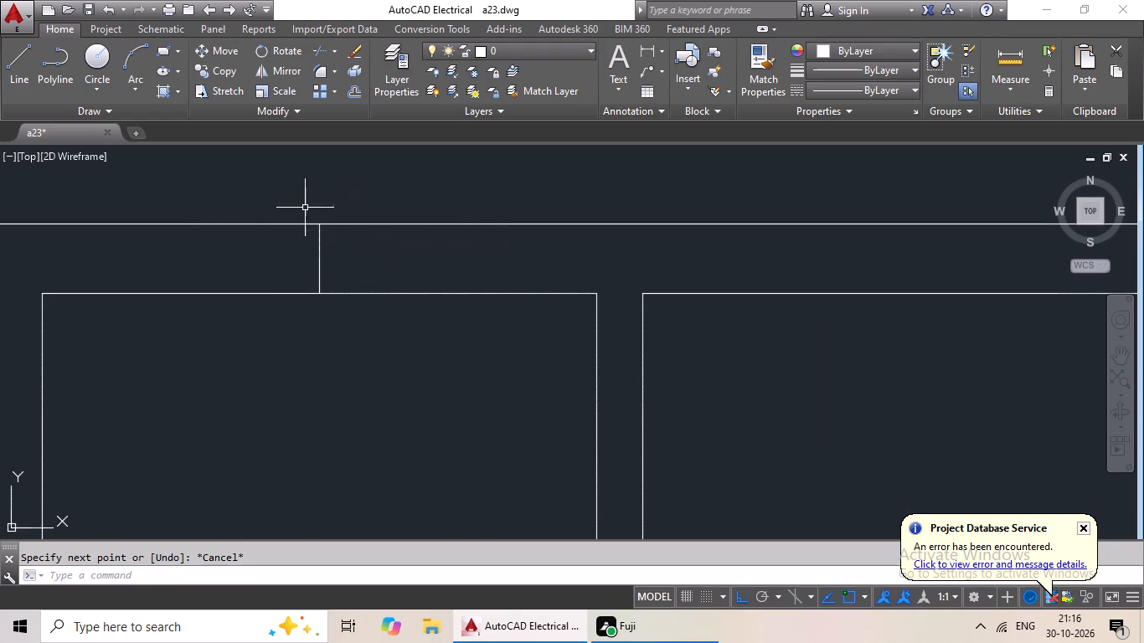
Draw a 9" line across the left outer wall at the midpoint of the plan's top-left room.
left_click_drag(18, 88, 18, 97)
scroll(187, 295, "down", 3)
middle_click_drag(202, 299, 221, 210)
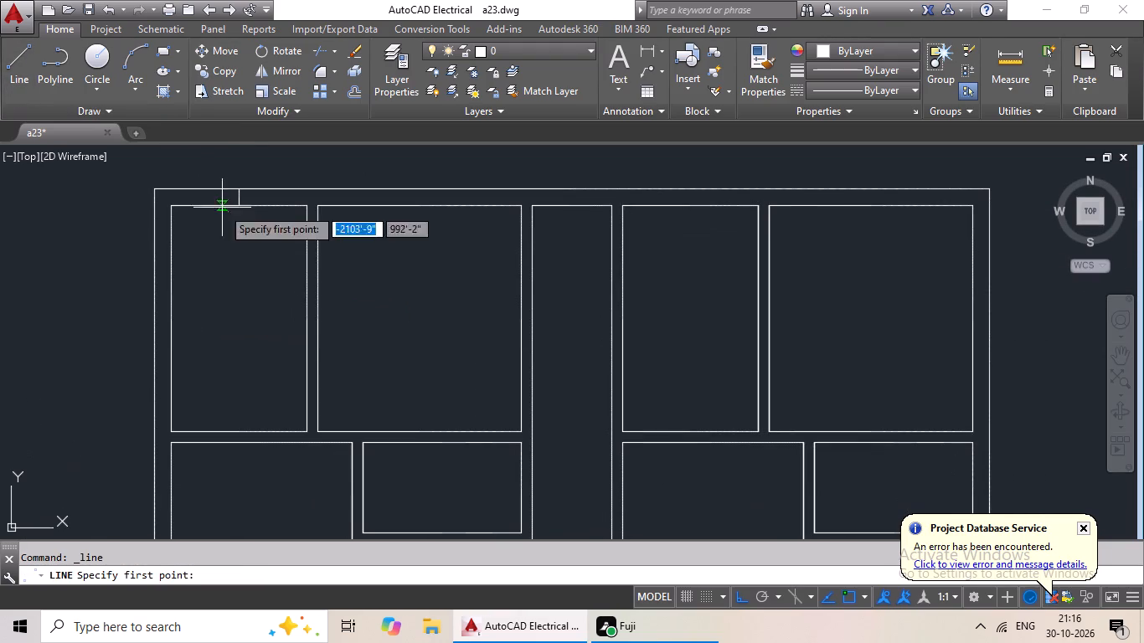
left_click(169, 319)
scroll(157, 319, "up", 4)
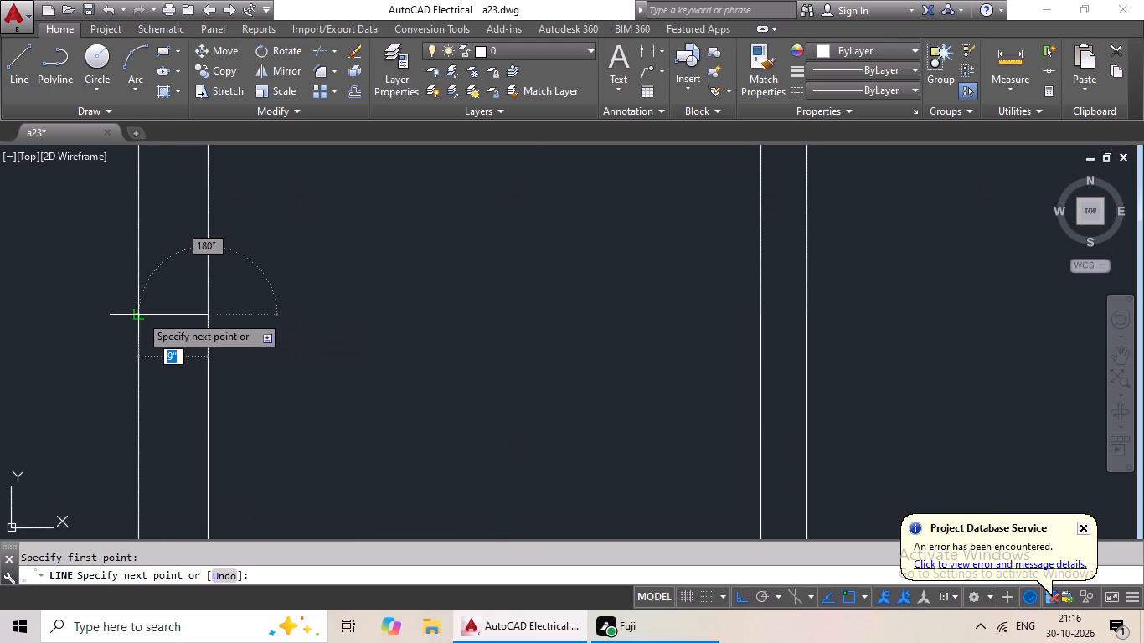
left_click(140, 315)
key("Escape")
key("Escape")
Draw a line across the top outer wall at the midpoint of the left block's wider top room, beside the corridor.
scroll(357, 330, "down", 3)
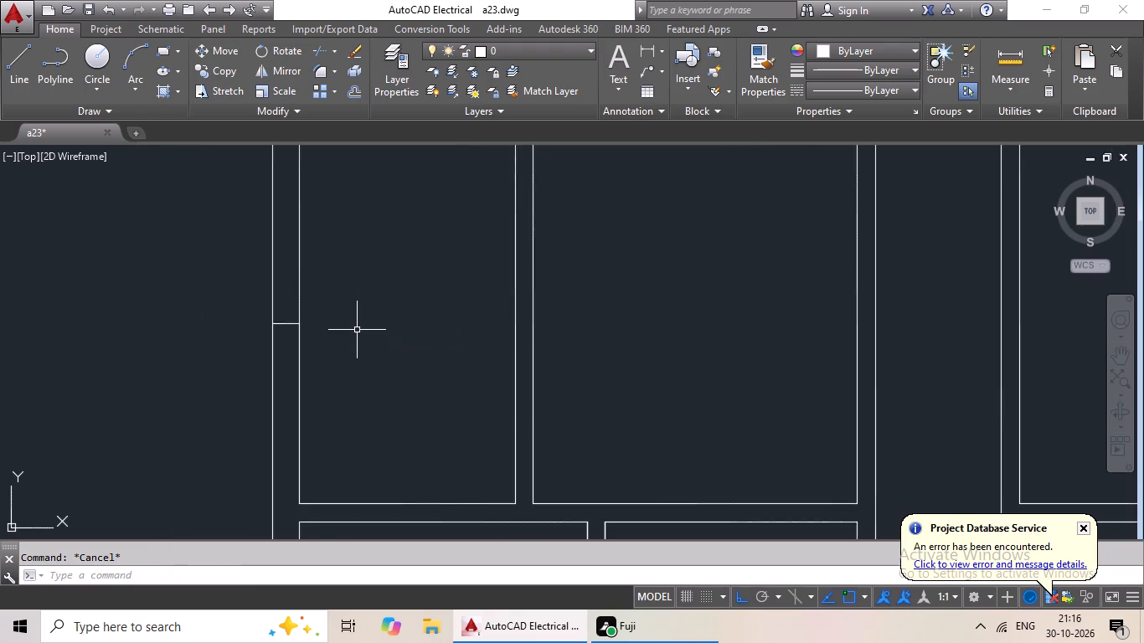
scroll(359, 325, "down", 3)
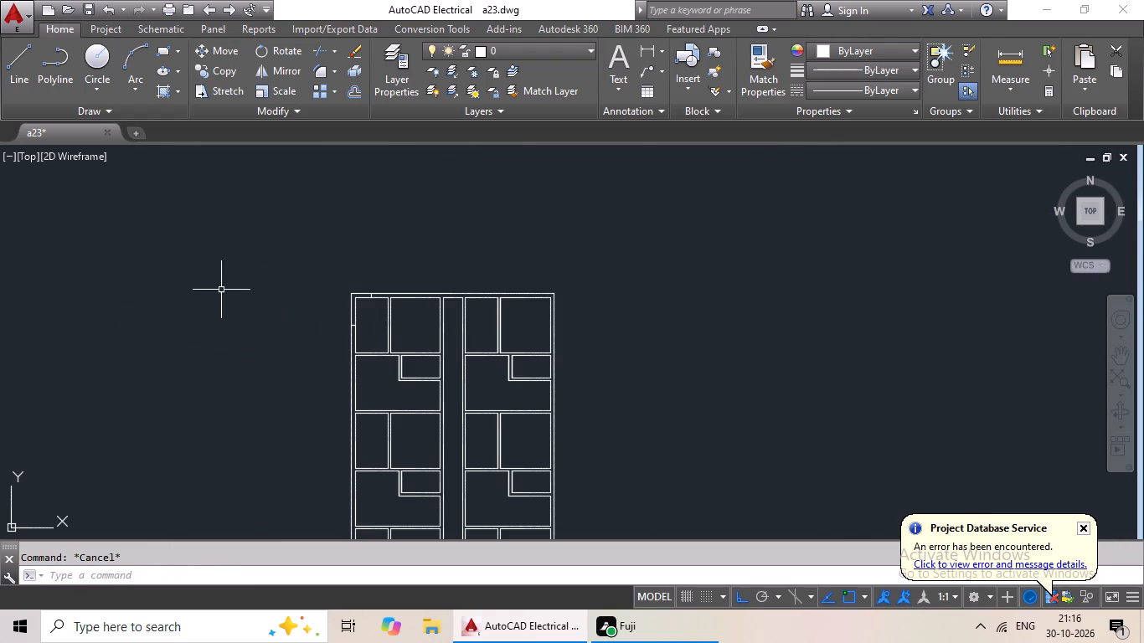
left_click(23, 75)
scroll(432, 306, "up", 3)
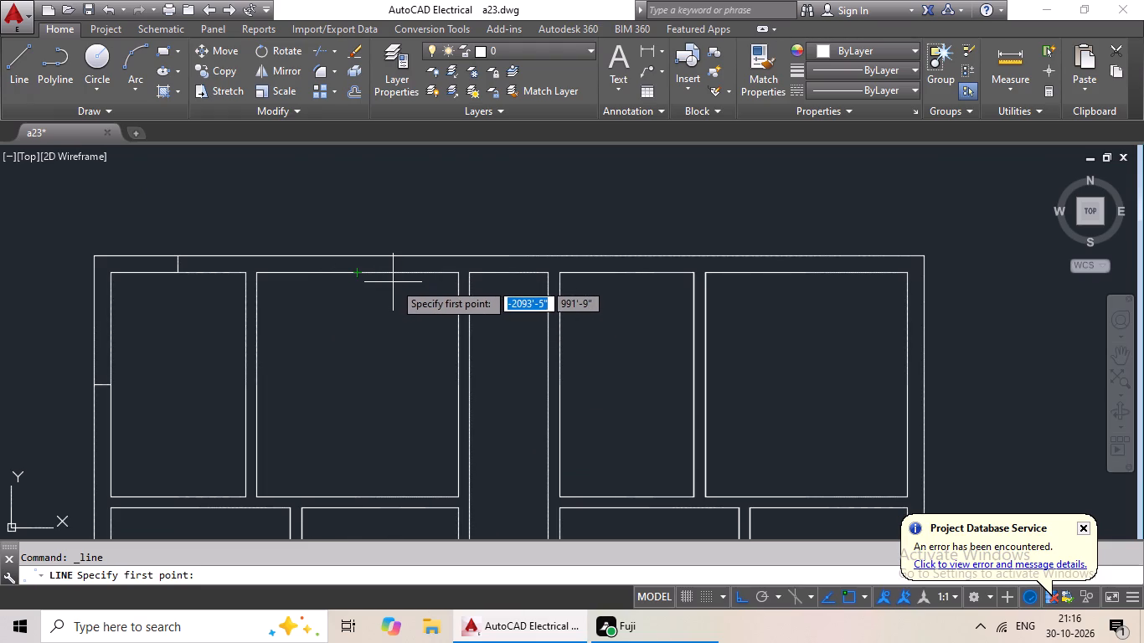
left_click(354, 269)
scroll(348, 248, "up", 3)
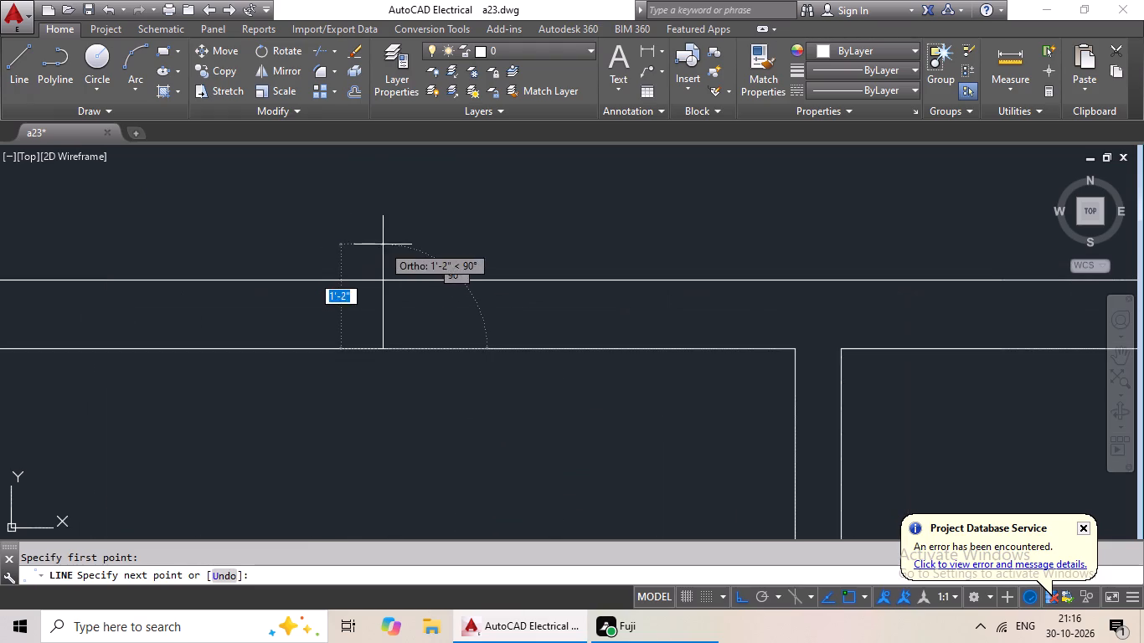
left_click(384, 279)
key("Escape")
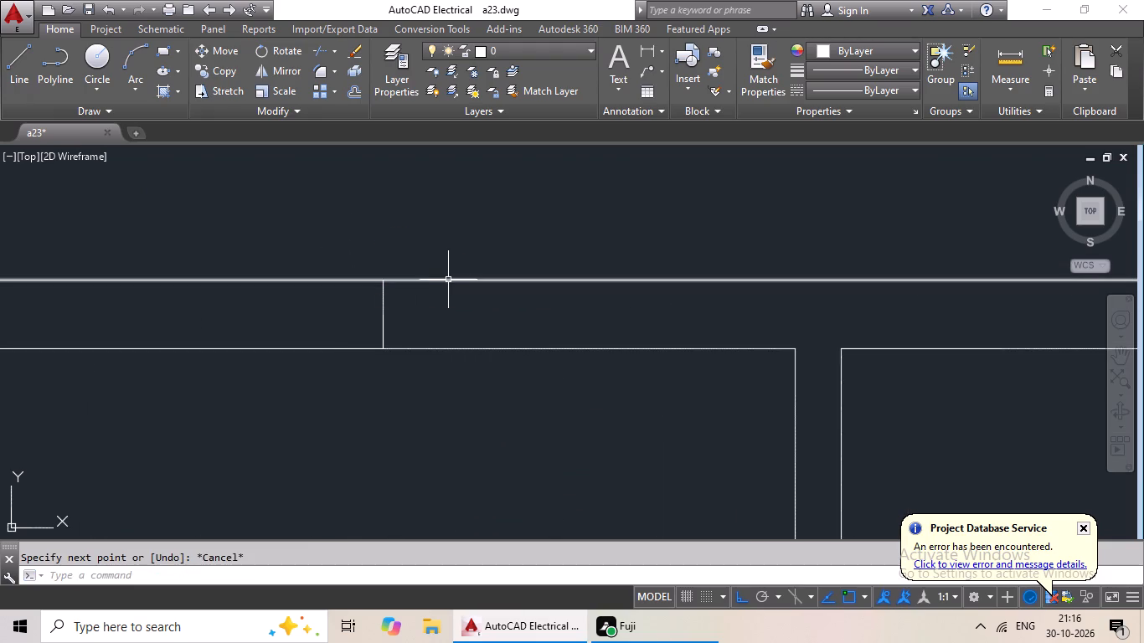
key("Escape")
Draw a 9" line across the top outer wall at the midpoint of the right block's narrower top room.
scroll(451, 280, "down", 3)
middle_click_drag(451, 378, 444, 232)
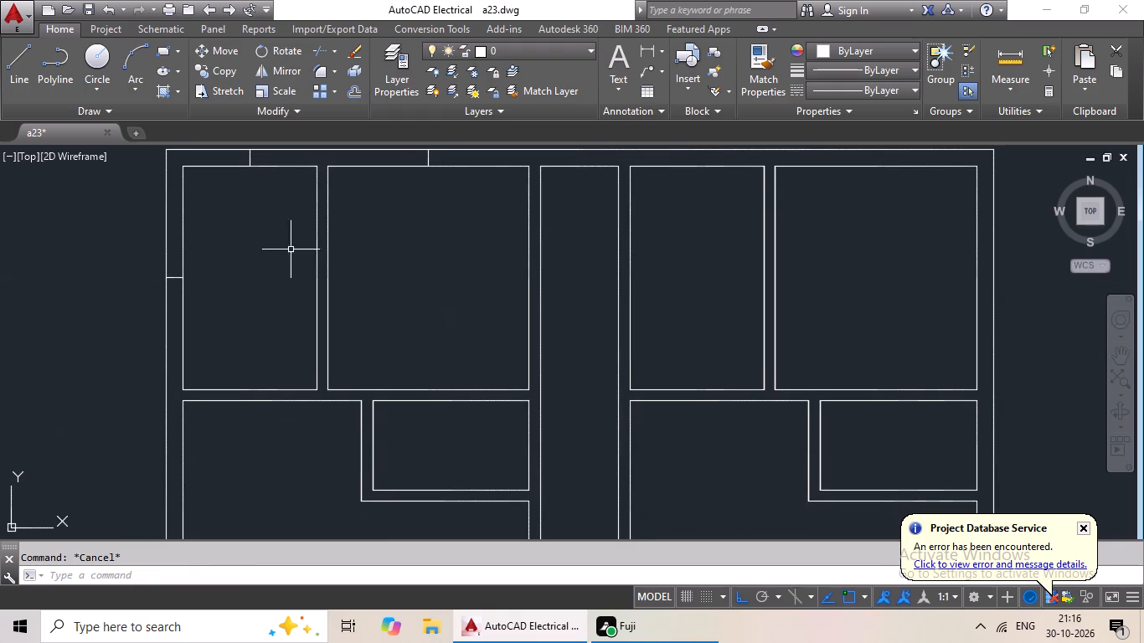
left_click(11, 67)
scroll(358, 202, "down", 3)
middle_click_drag(379, 208, 149, 257)
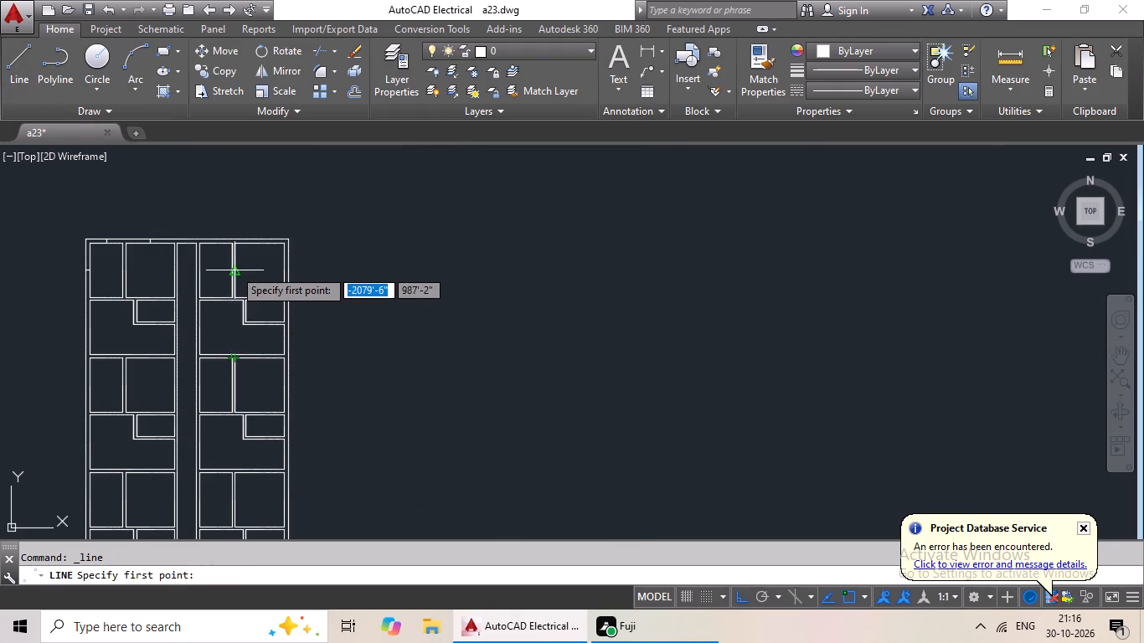
scroll(234, 269, "up", 2)
middle_click_drag(224, 267, 368, 362)
scroll(322, 296, "up", 2)
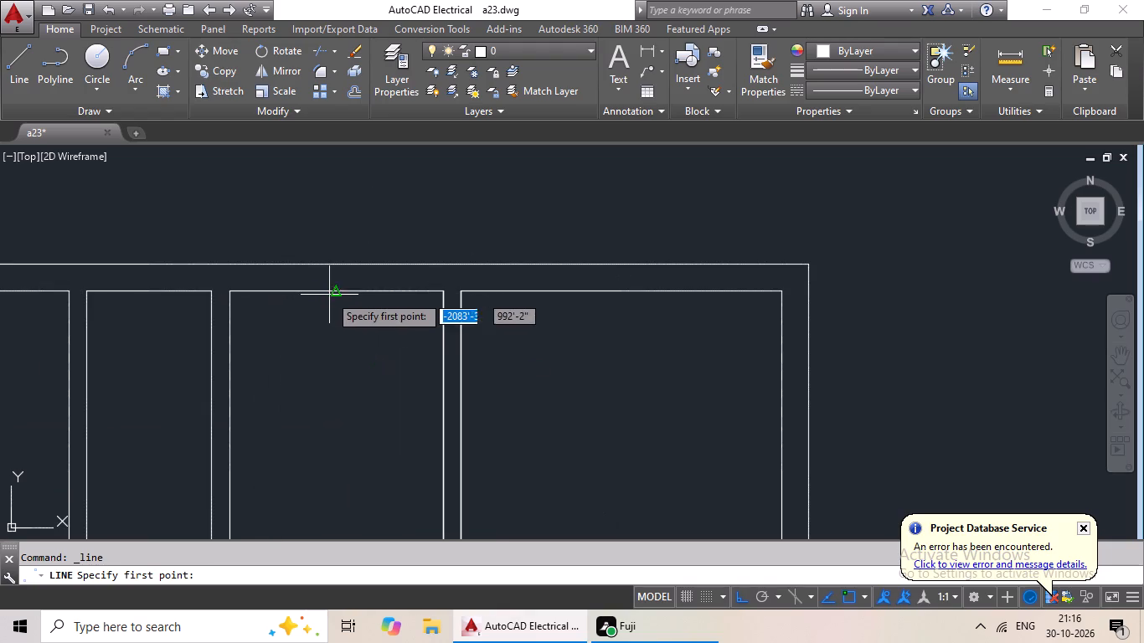
left_click(338, 291)
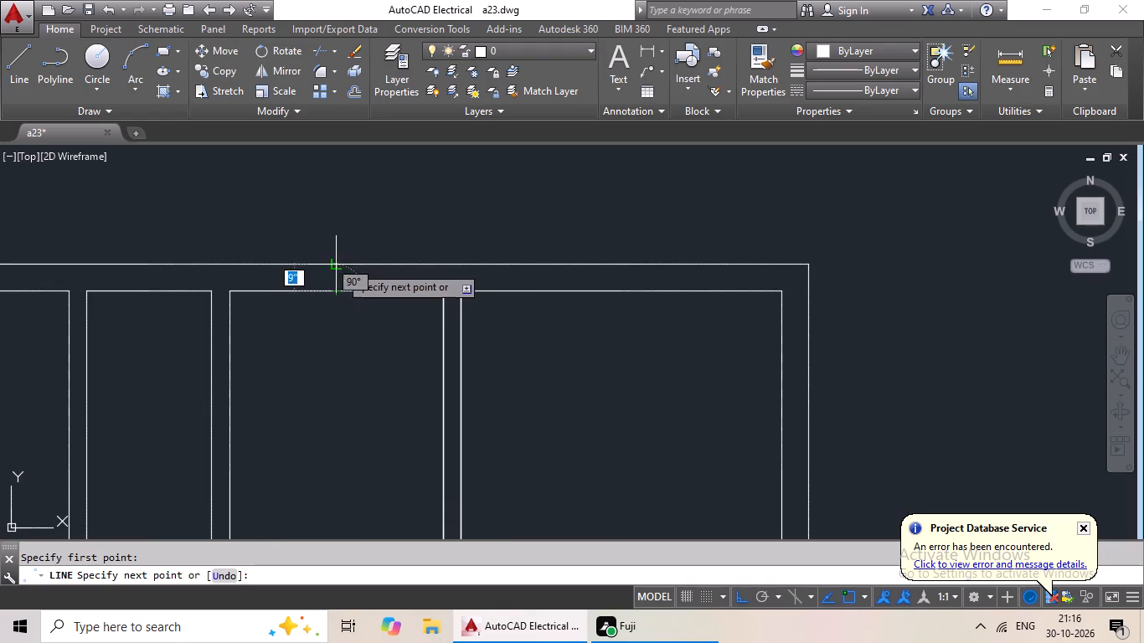
left_click(339, 265)
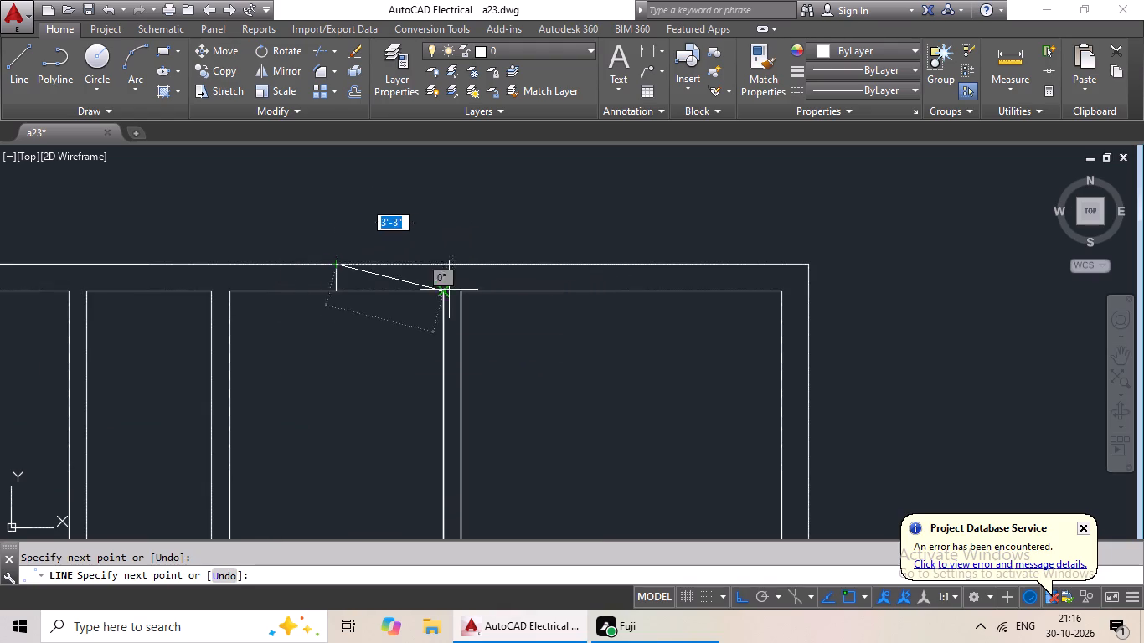
key("Escape")
key("Escape")
Draw a line across the top outer wall at the midpoint of the right block's wider top room.
left_click(24, 64)
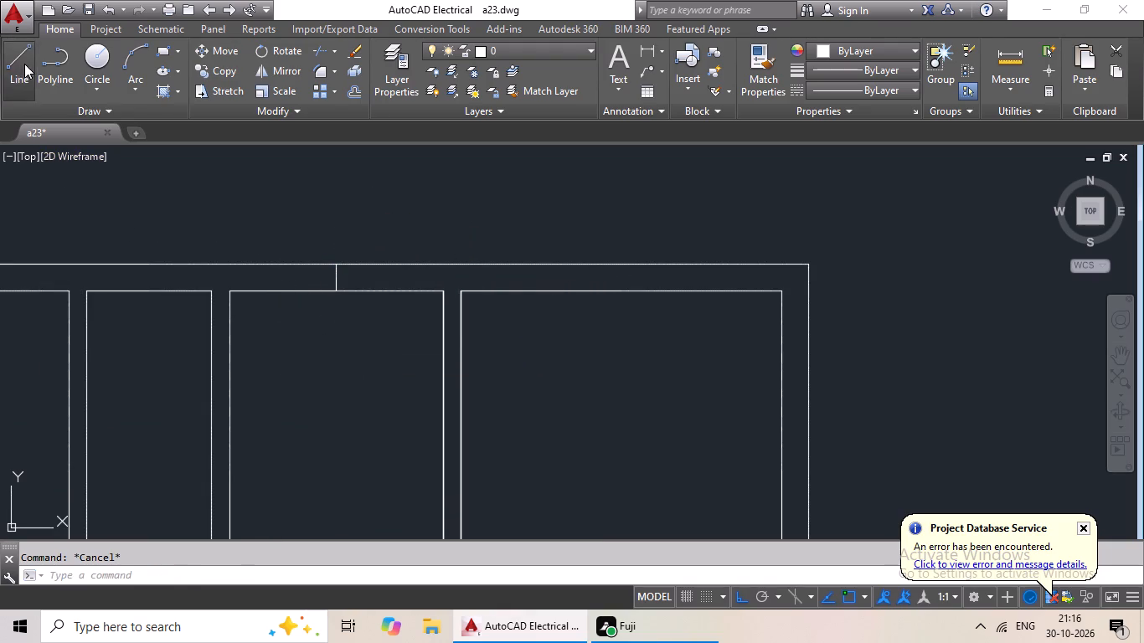
left_click(626, 292)
scroll(628, 269, "up", 2)
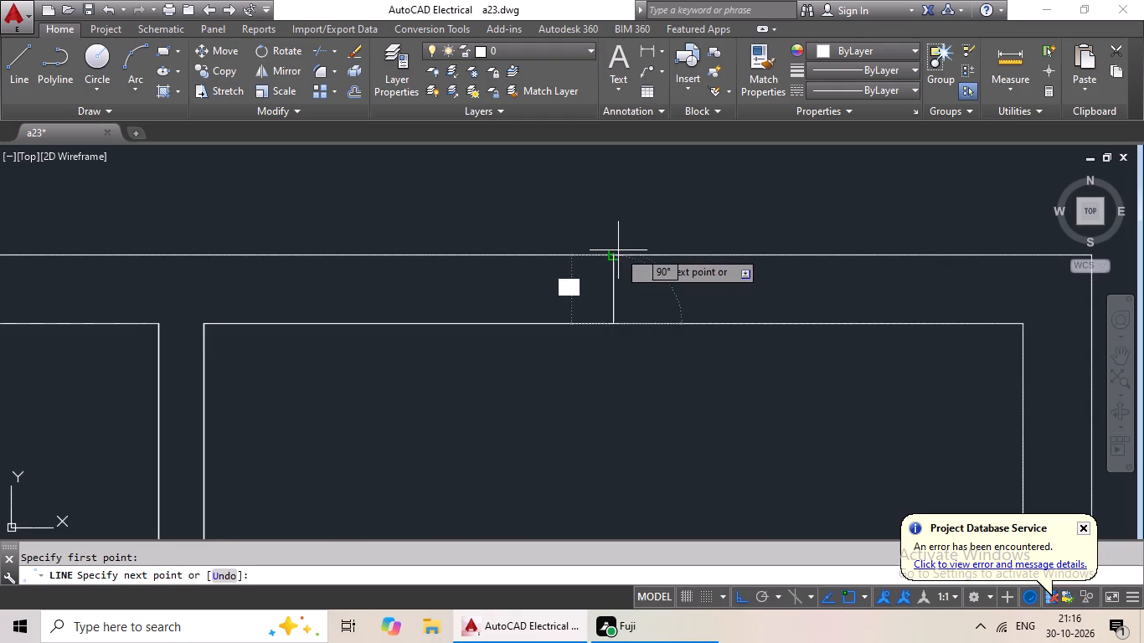
left_click(616, 253)
key("Escape")
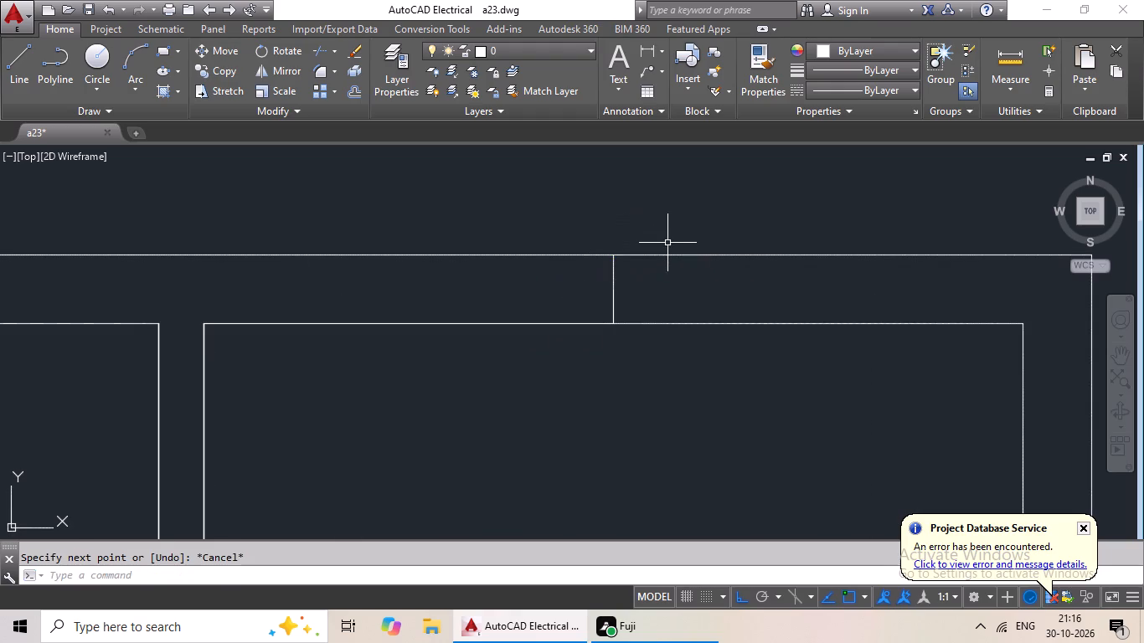
Draw a line across the right outer wall at the midpoint of the plan's top-right room.
scroll(668, 248, "down", 3)
middle_click_drag(662, 336, 536, 275)
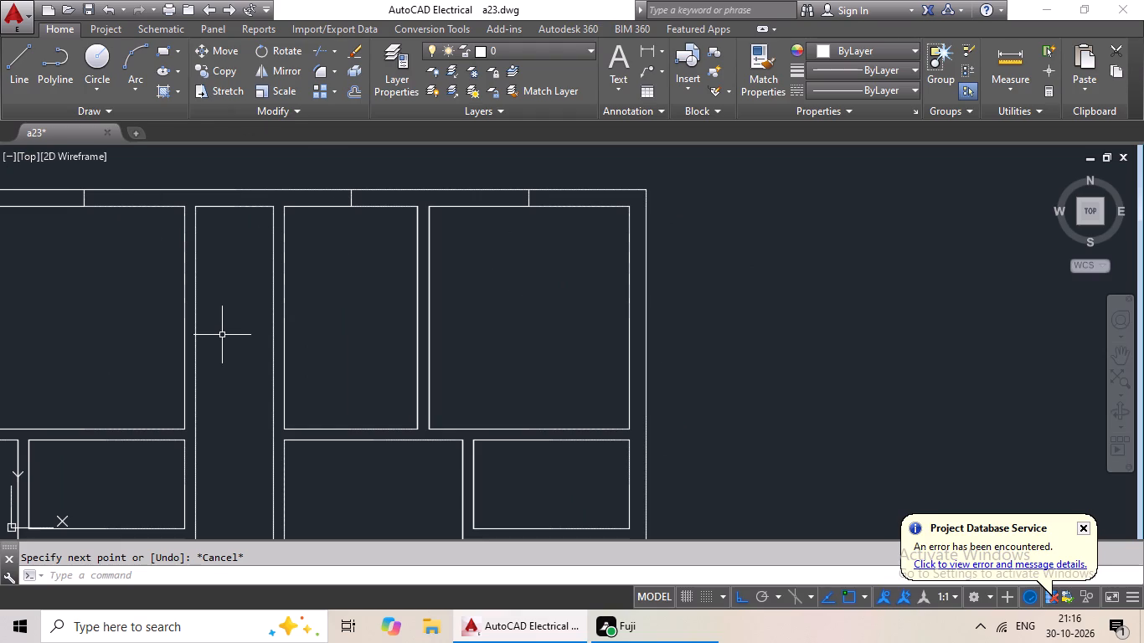
left_click(13, 56)
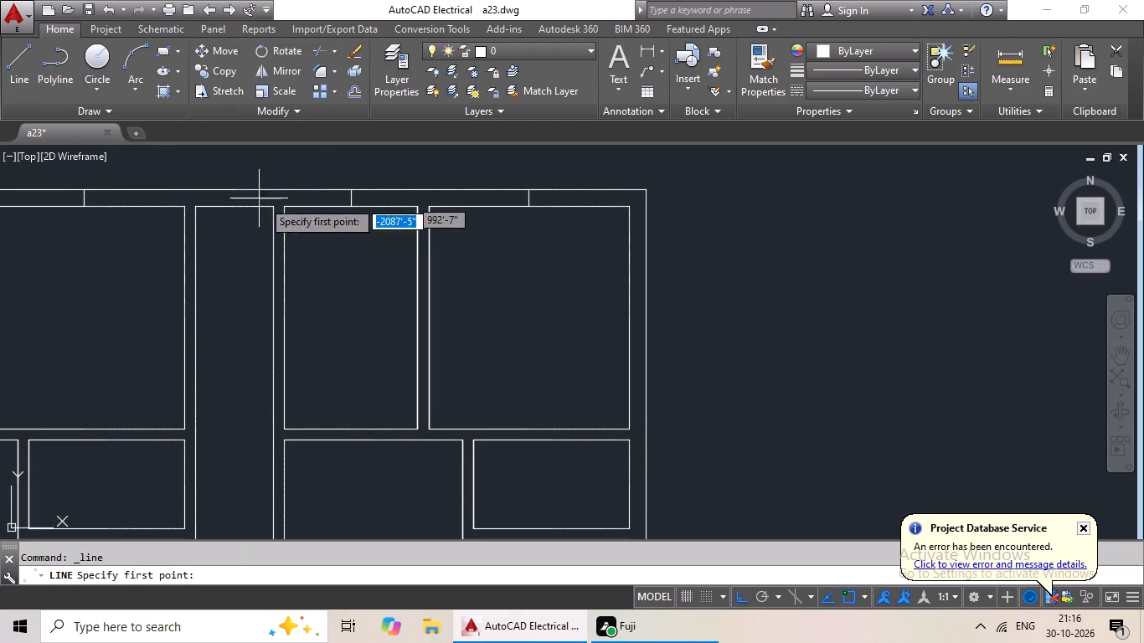
left_click(629, 318)
scroll(671, 317, "up", 3)
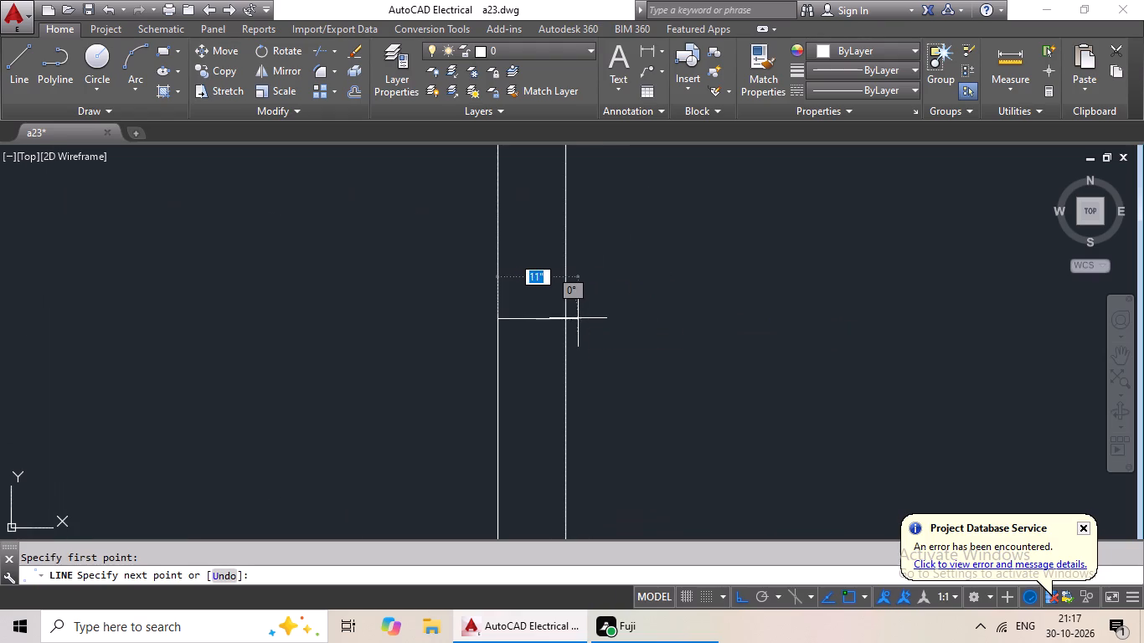
left_click(569, 320)
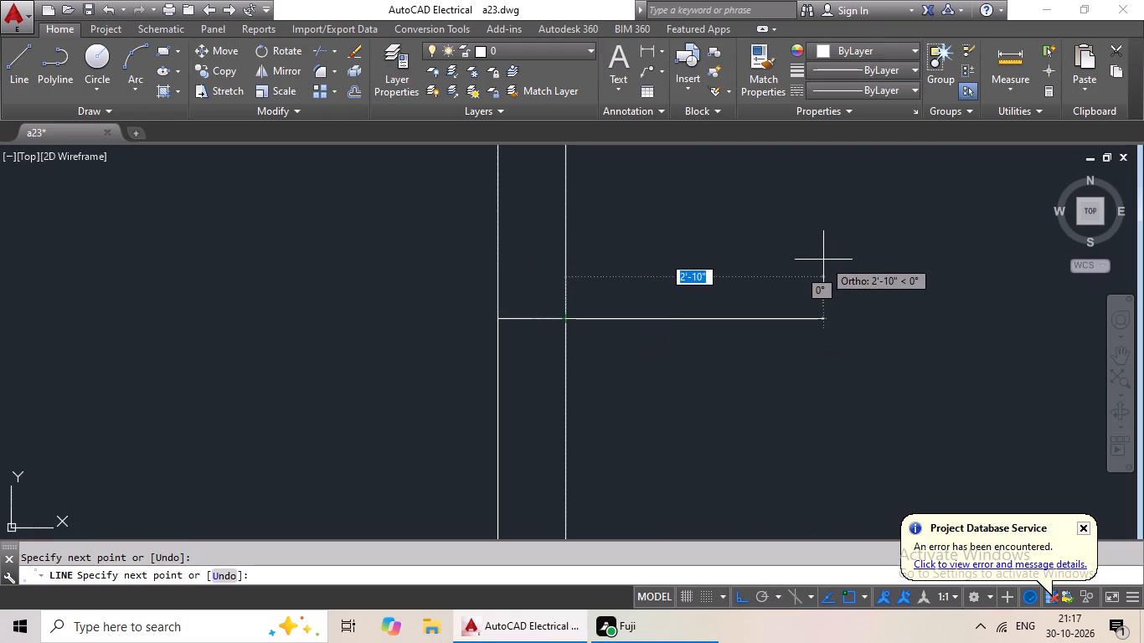
key("Escape")
Draw a line across the right outer wall at the midpoint of the small room just below the top-right room.
scroll(822, 260, "down", 4)
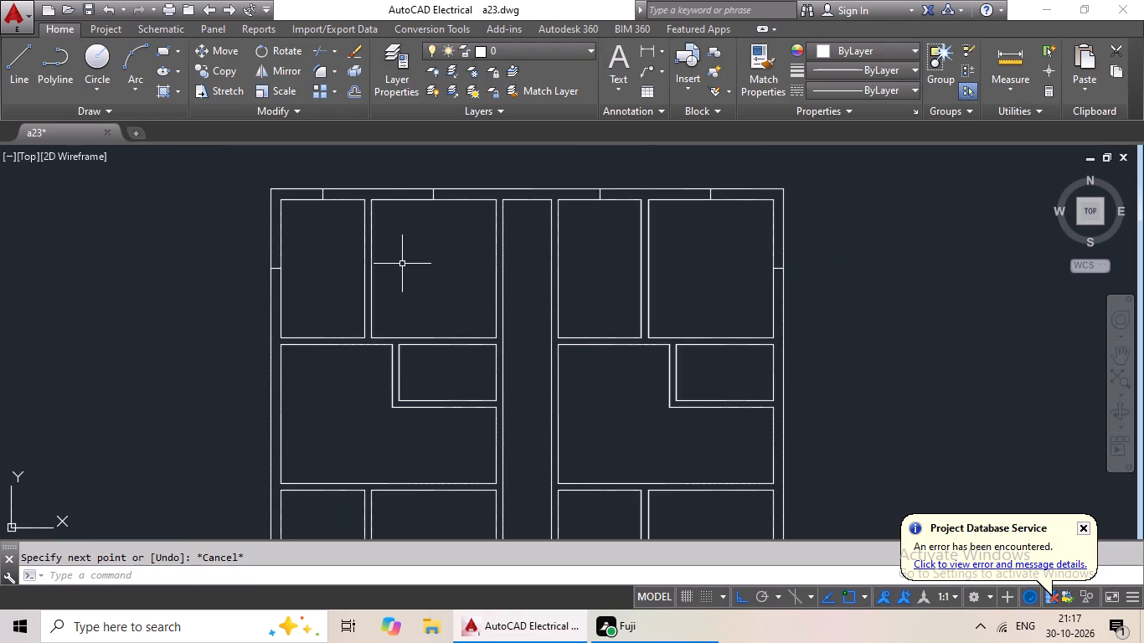
middle_click_drag(423, 266, 327, 268)
middle_click_drag(358, 295, 366, 250)
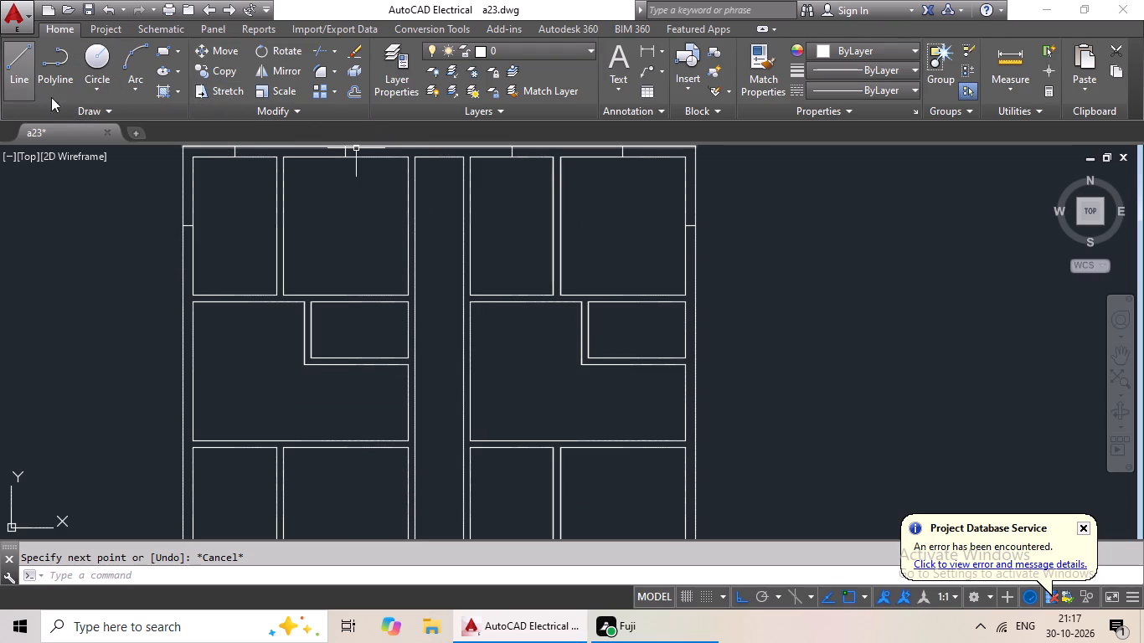
left_click(17, 76)
middle_click_drag(777, 327, 530, 324)
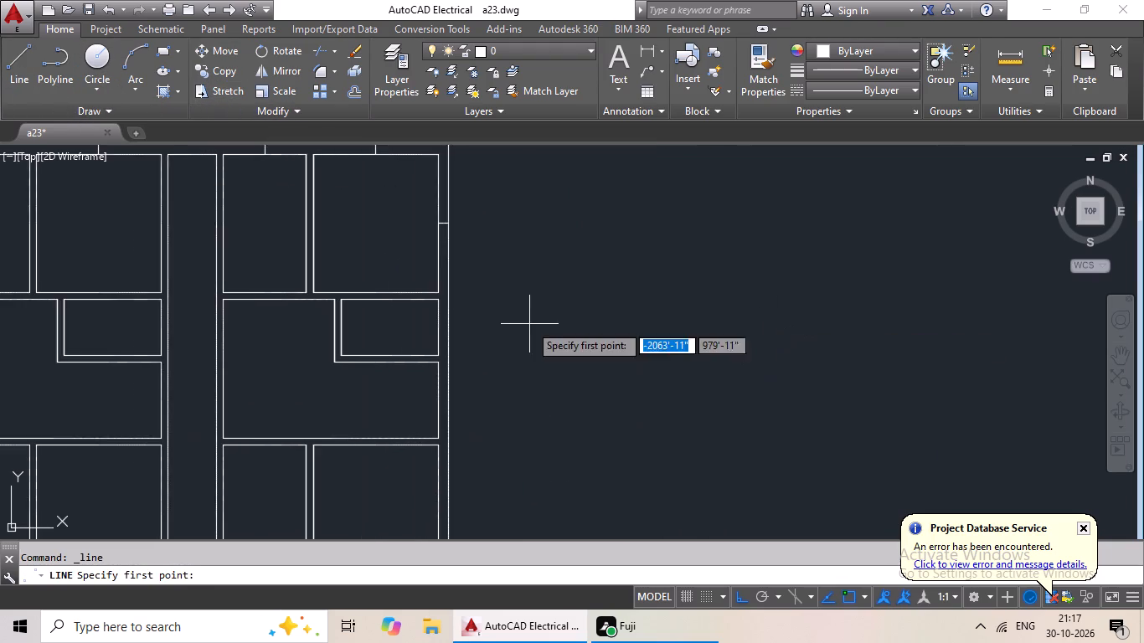
scroll(420, 322, "up", 4)
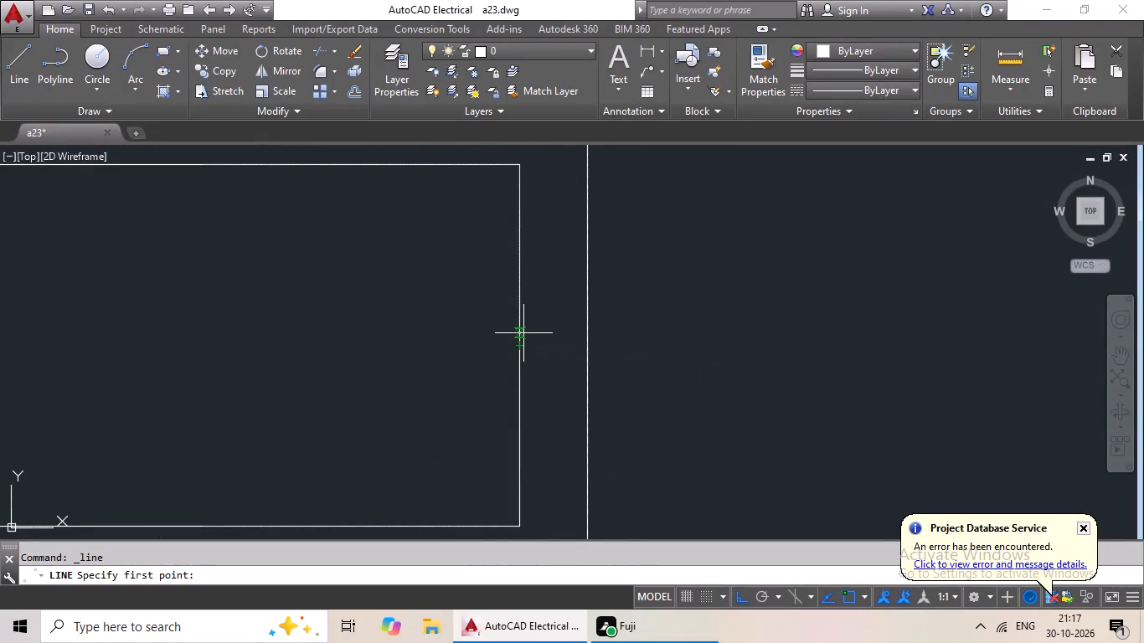
left_click(522, 347)
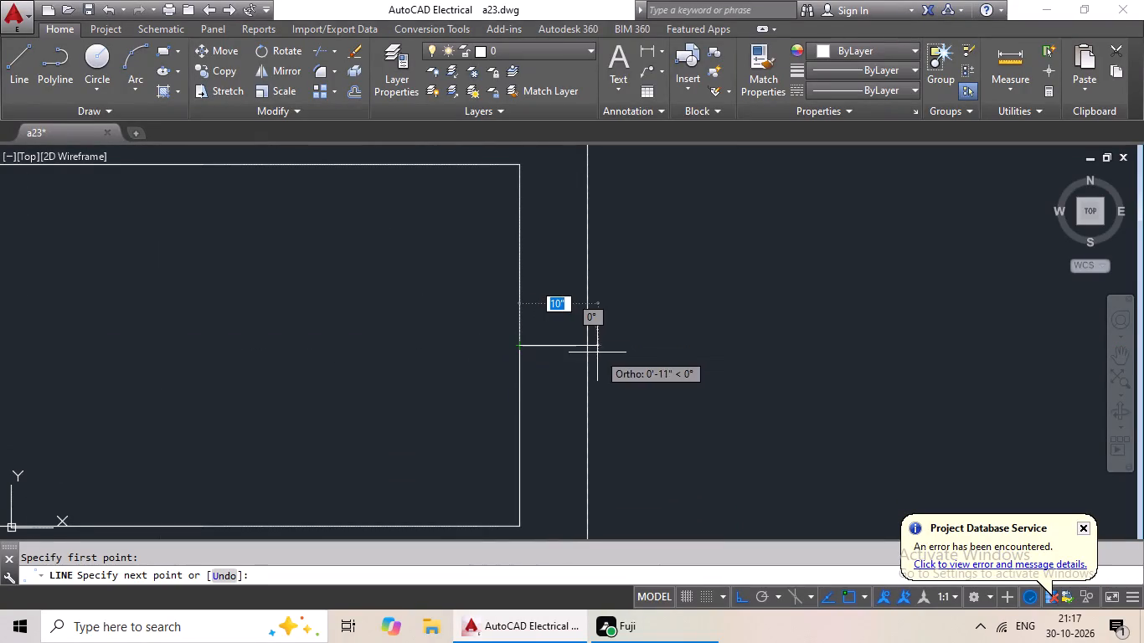
left_click(586, 341)
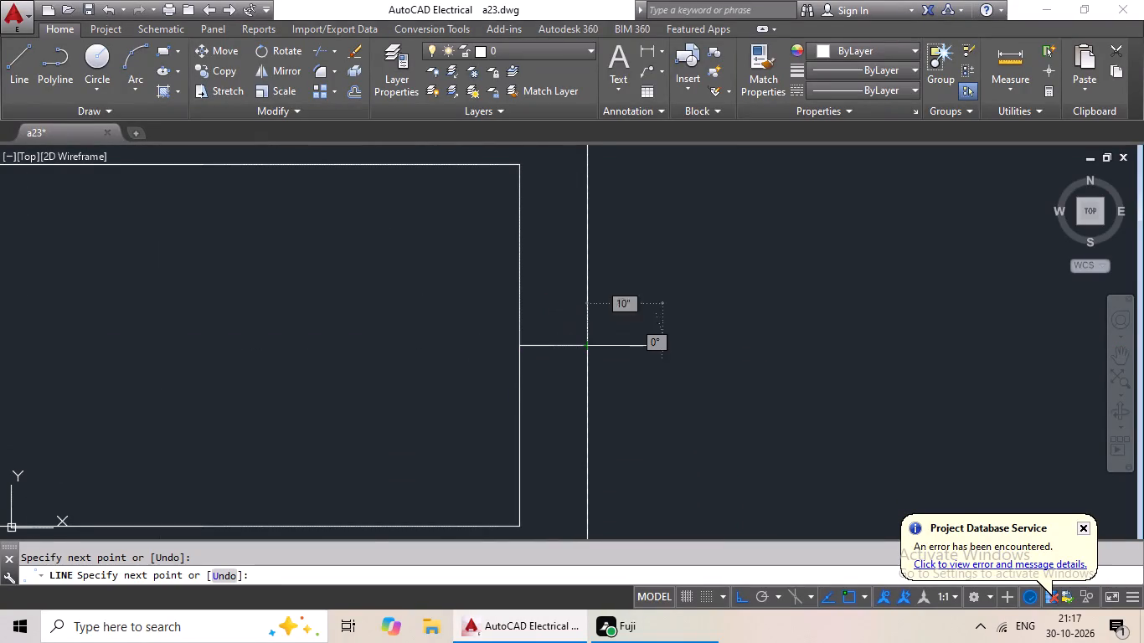
key("Escape")
key("Escape")
scroll(665, 326, "down", 4)
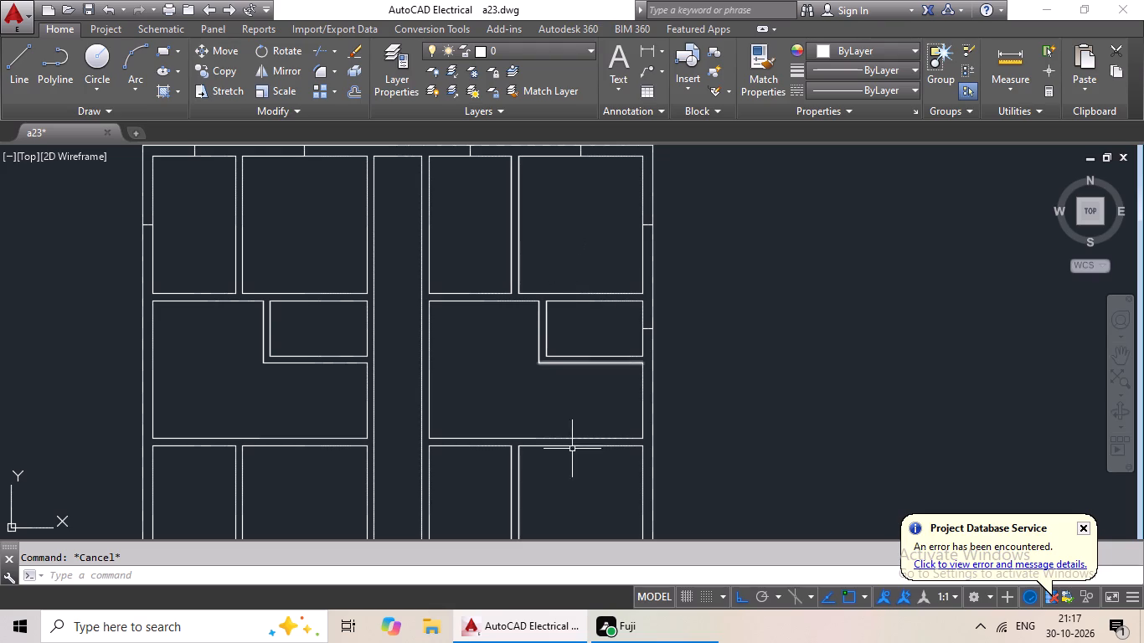
Draw a line across the right outer wall at the midpoint of the right block's upper L-shaped room's short right side.
left_click(21, 85)
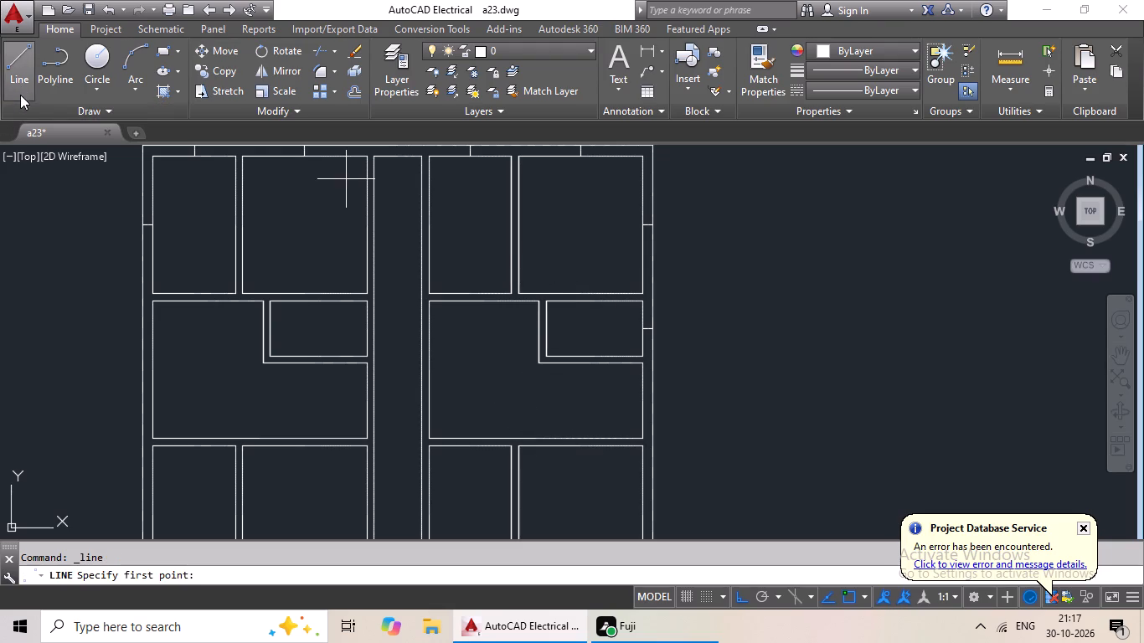
scroll(571, 313, "up", 1)
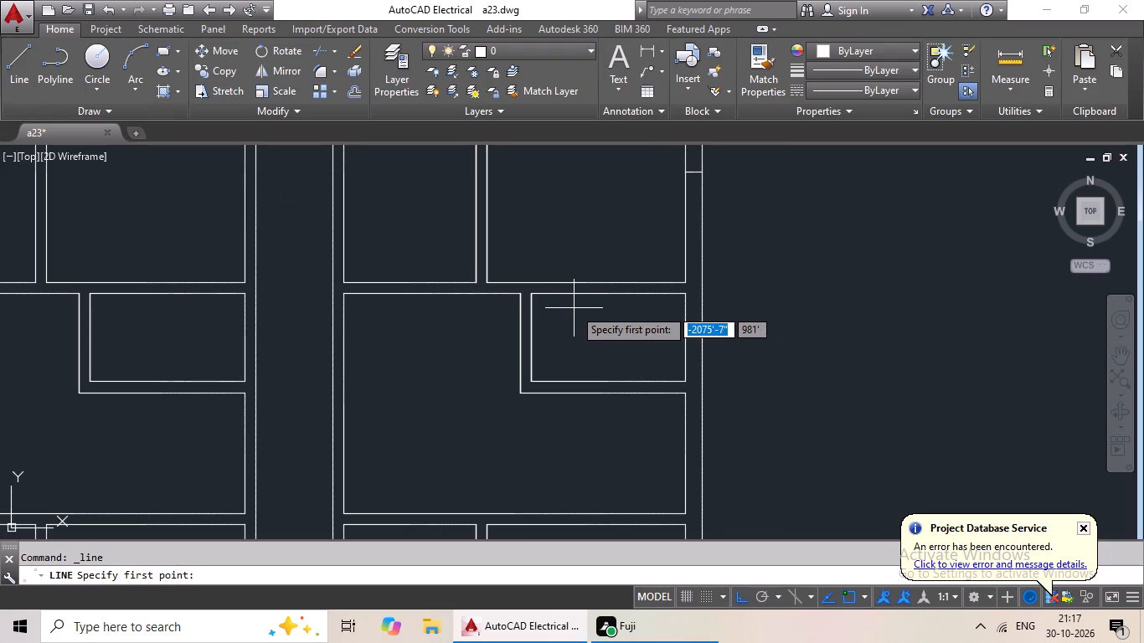
middle_click_drag(555, 322, 494, 217)
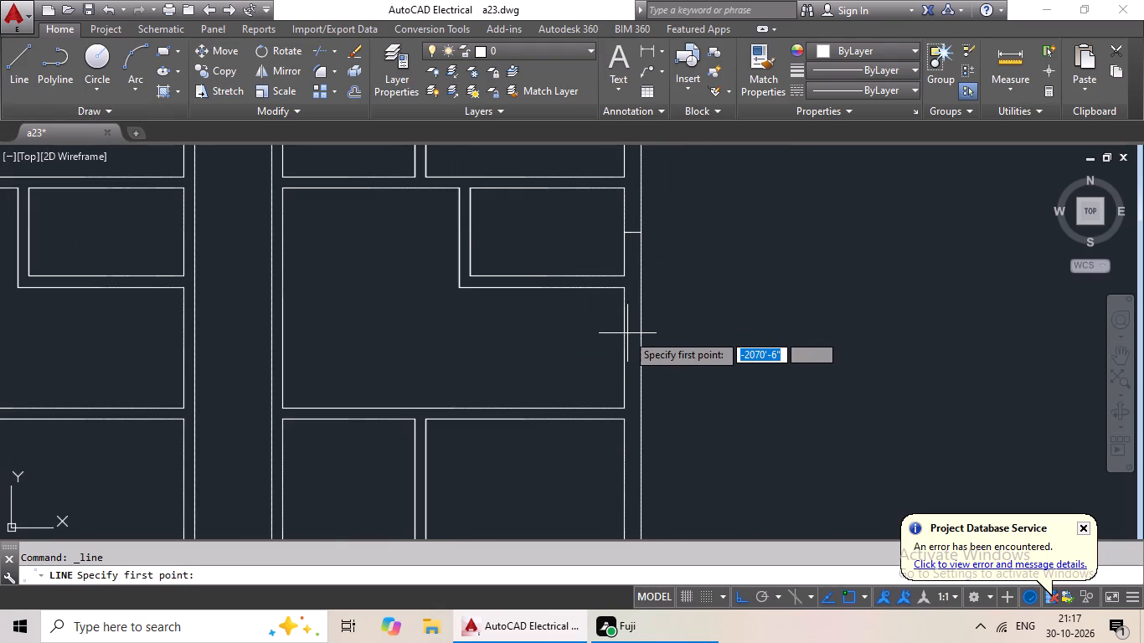
middle_click_drag(623, 335, 615, 285)
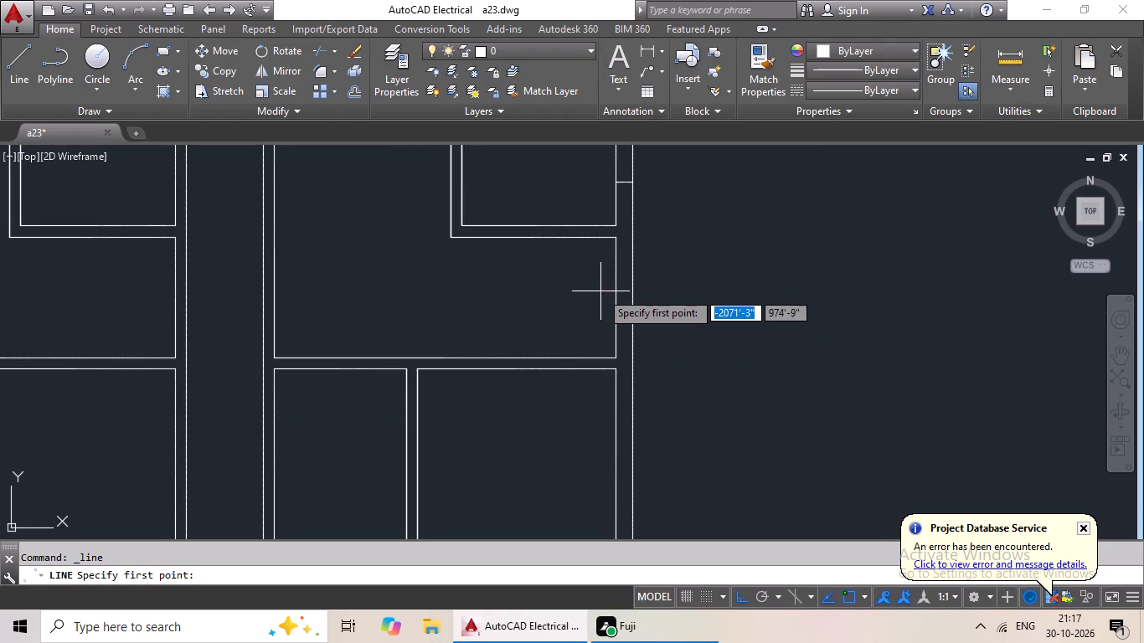
scroll(608, 307, "up", 2)
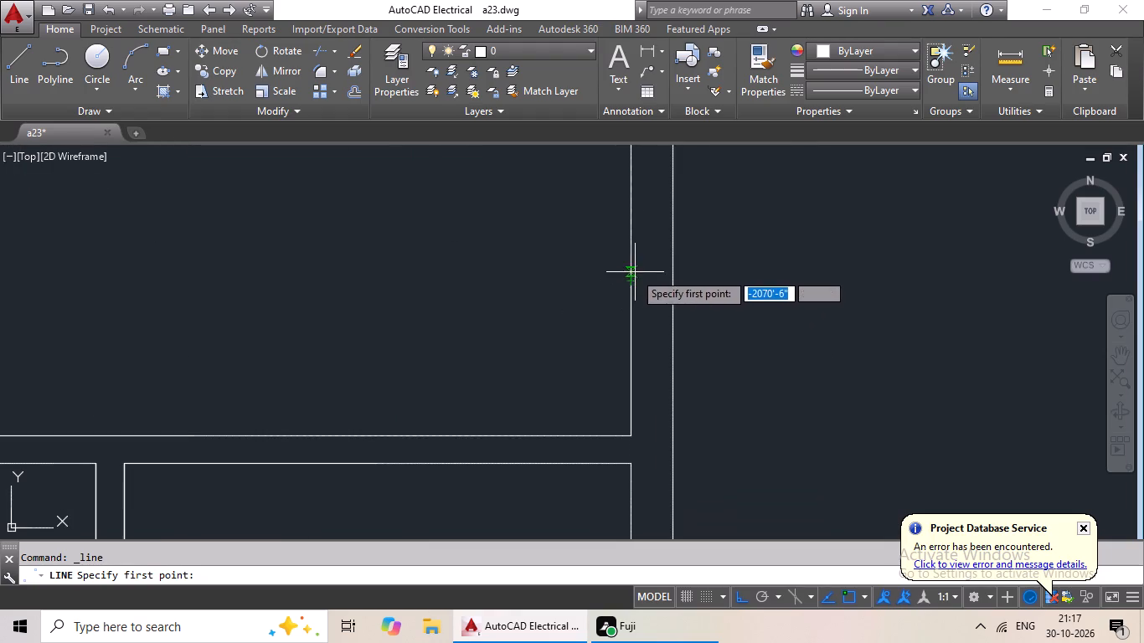
left_click(631, 280)
left_click_drag(672, 284, 734, 258)
key("Escape")
Draw a 6" line across the corridor wall at the midpoint of the left block's upper small room.
scroll(721, 280, "down", 4)
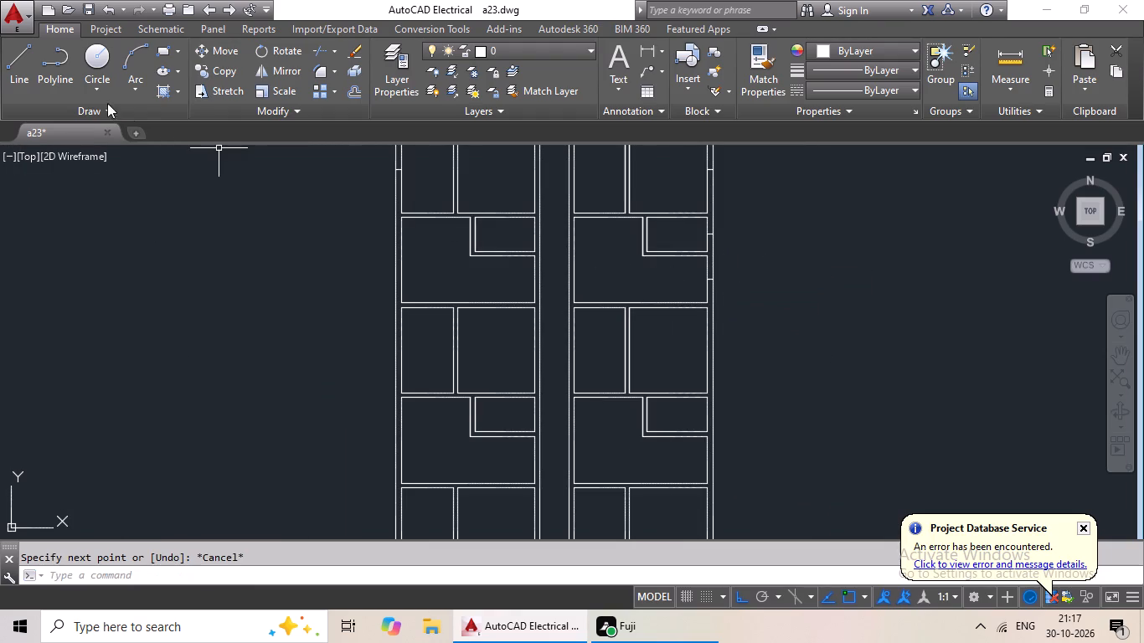
left_click(16, 69)
middle_click_drag(425, 261, 366, 296)
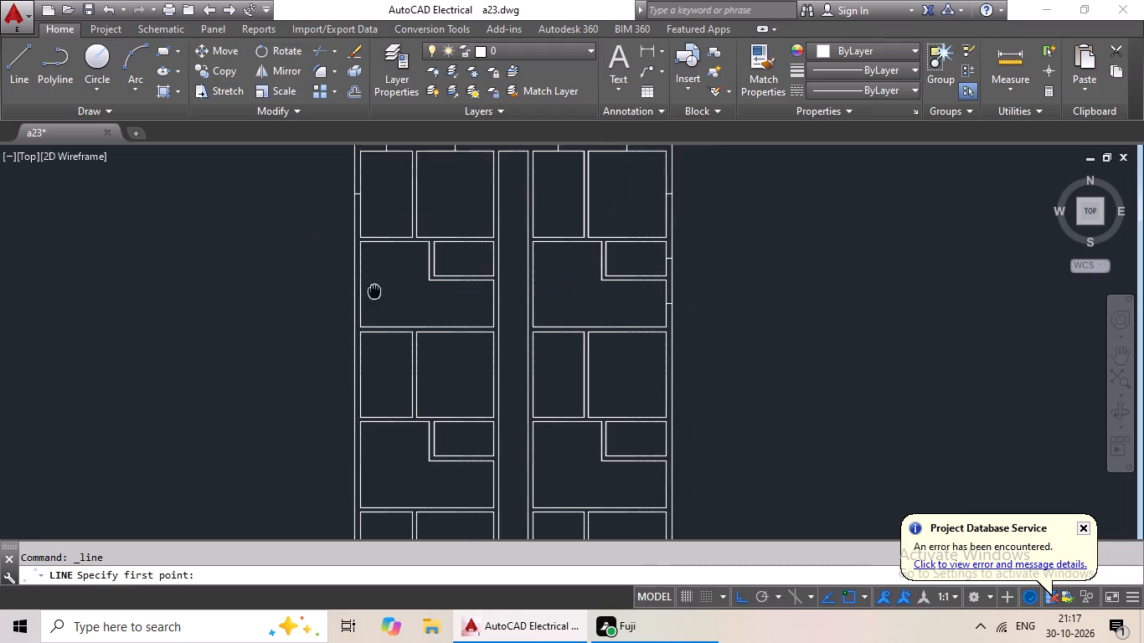
scroll(424, 272, "up", 3)
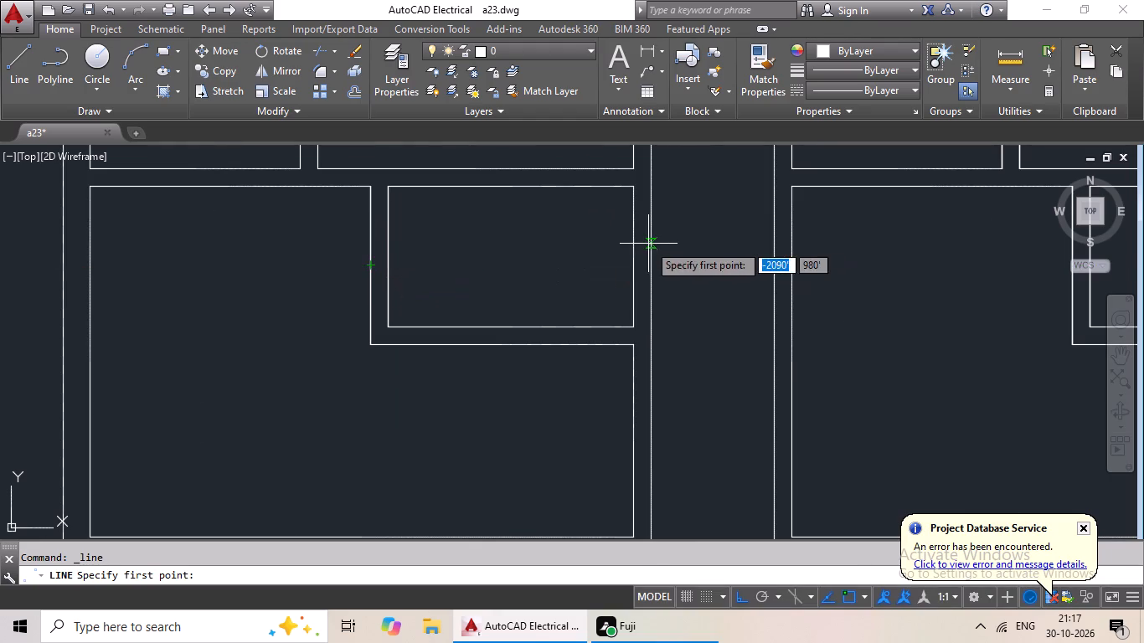
left_click(631, 256)
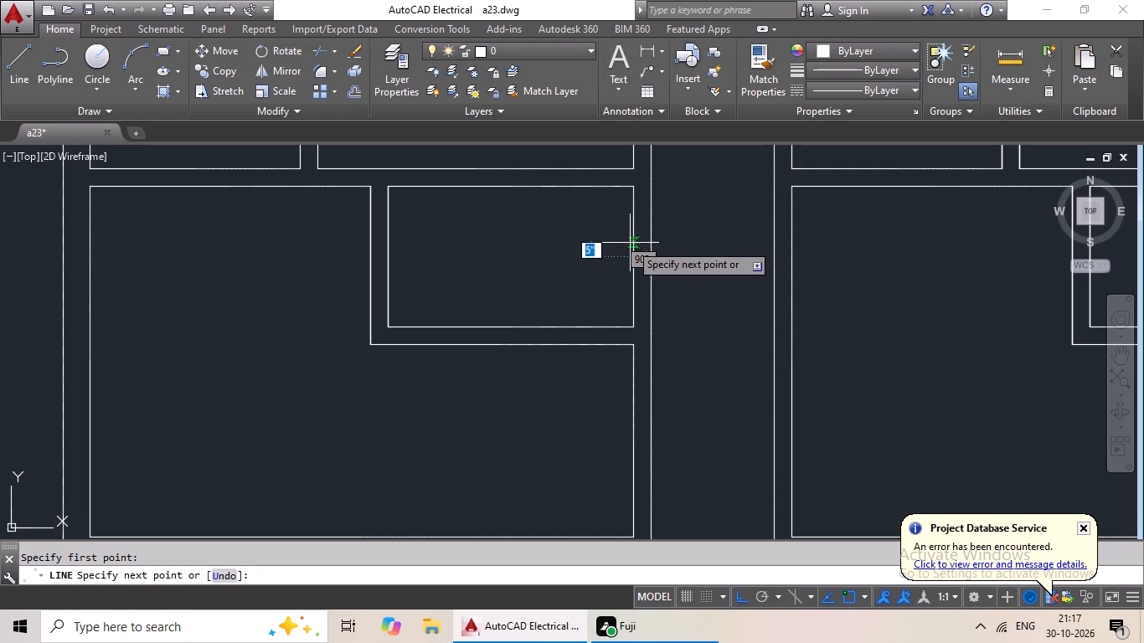
scroll(613, 233, "up", 2)
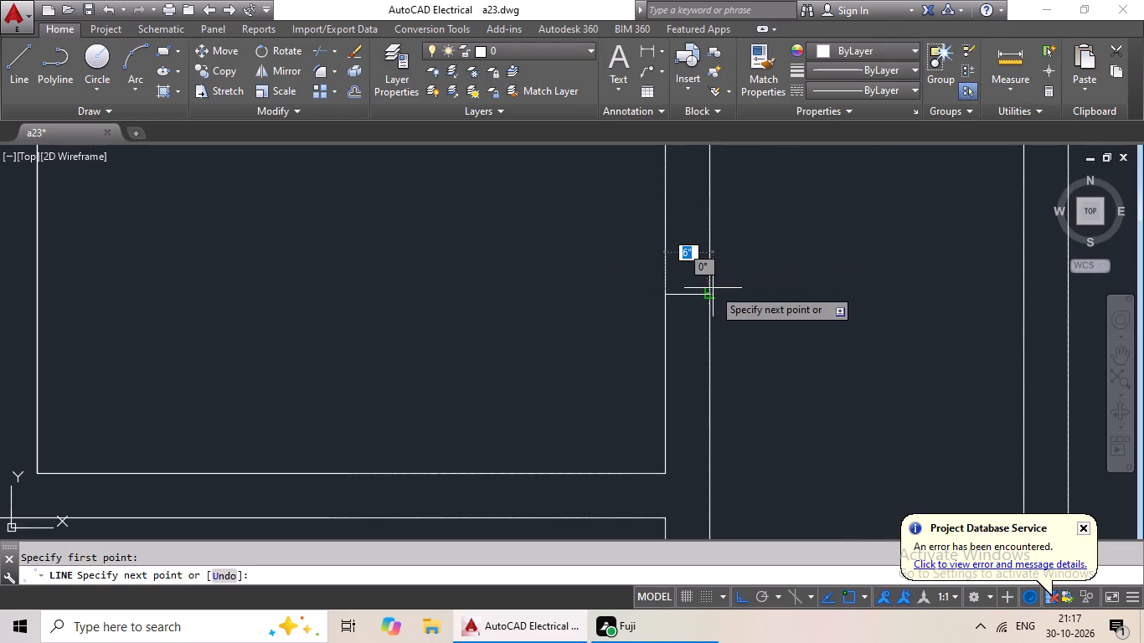
left_click(713, 291)
key("Escape")
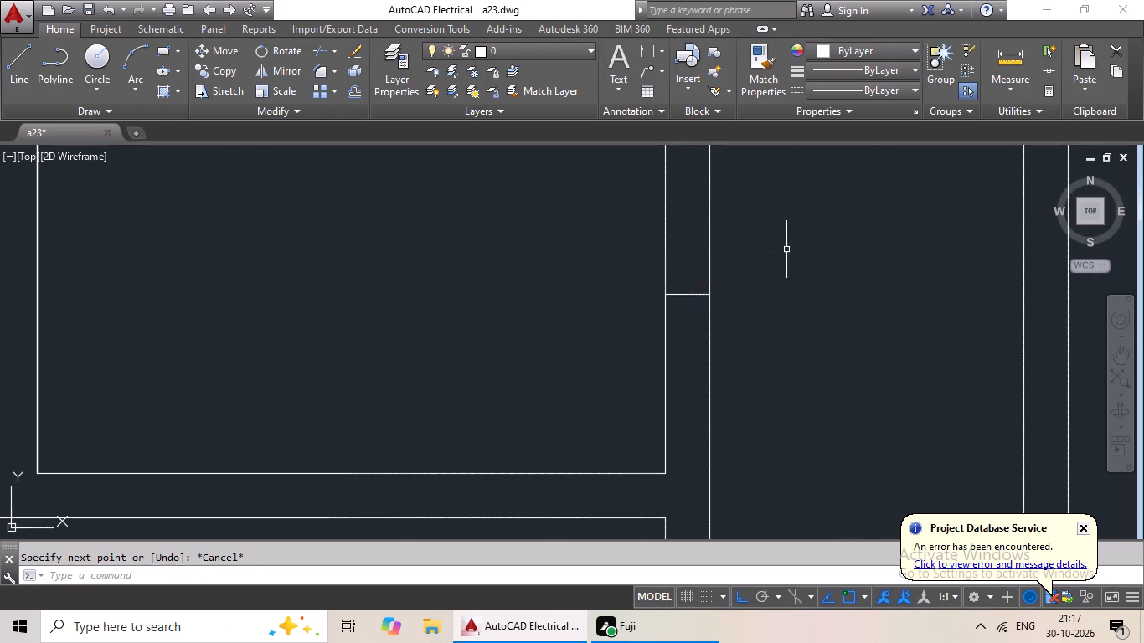
Draw a line across the left outer wall at the midpoint of the left block's upper L-shaped room.
scroll(786, 248, "down", 3)
left_click(11, 64)
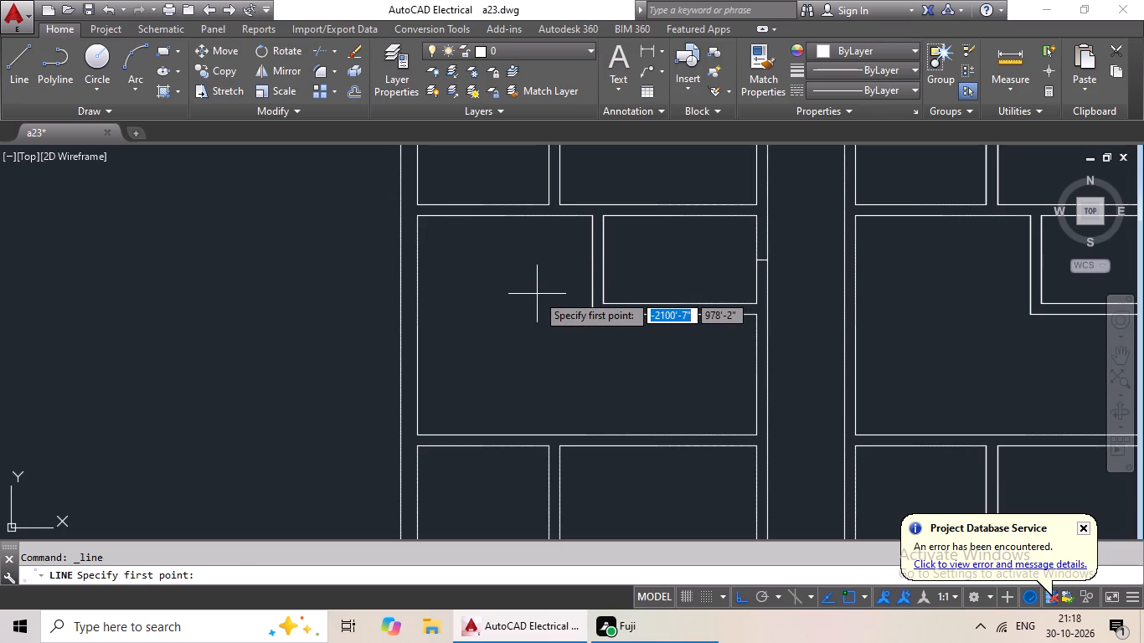
scroll(536, 303, "down", 2)
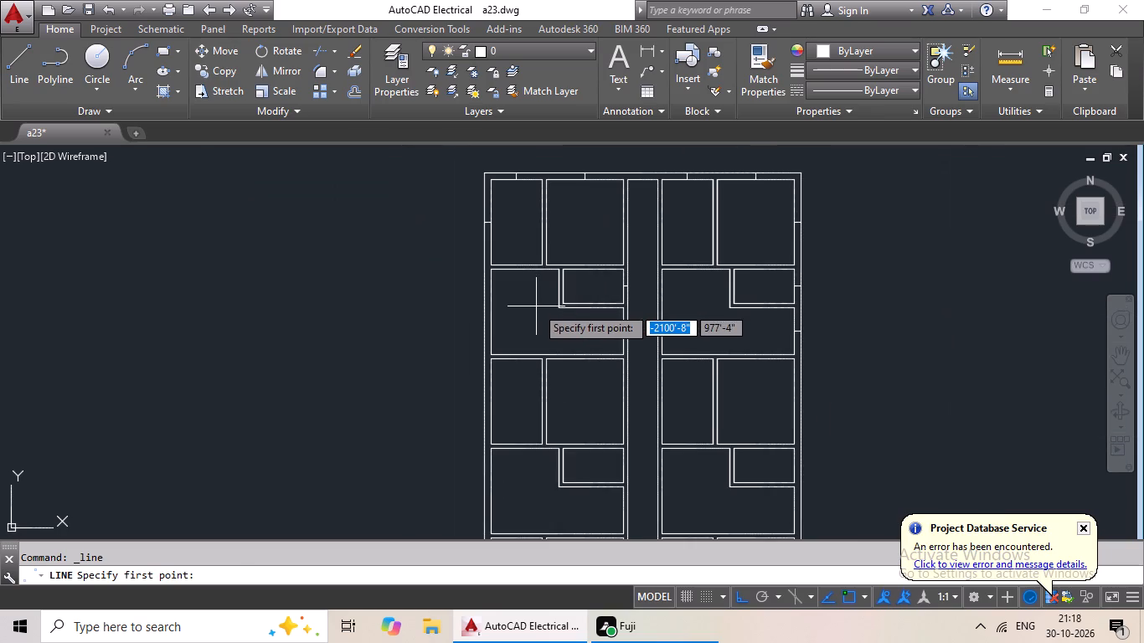
middle_click_drag(506, 310, 400, 292)
scroll(446, 293, "up", 2)
middle_click_drag(446, 293, 370, 265)
scroll(369, 264, "down", 2)
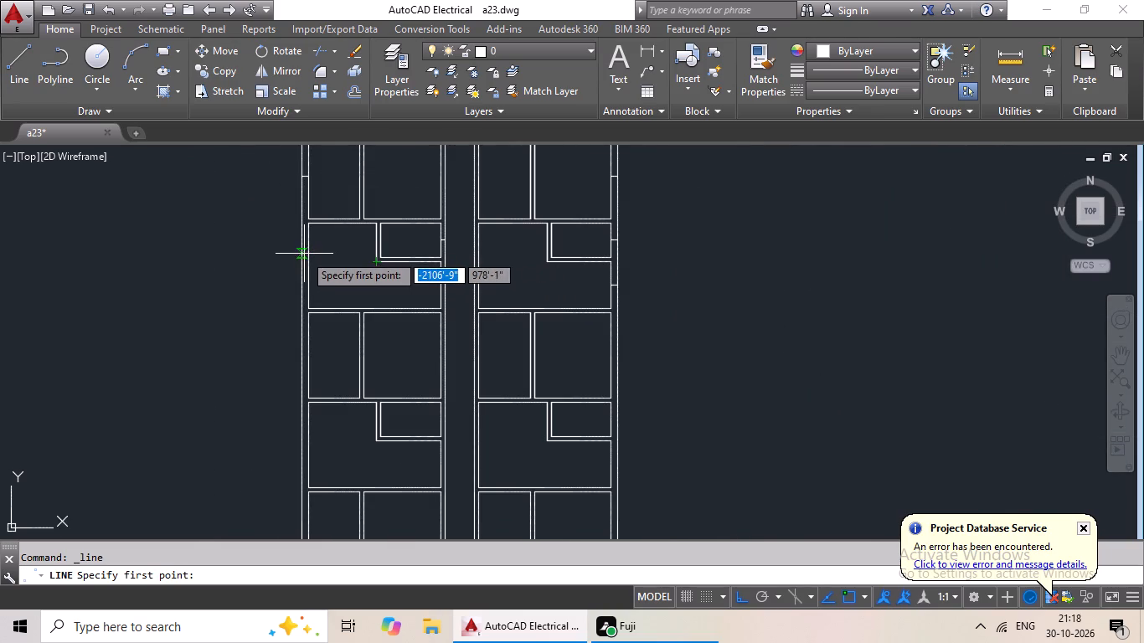
scroll(304, 254, "up", 2)
left_click(317, 285)
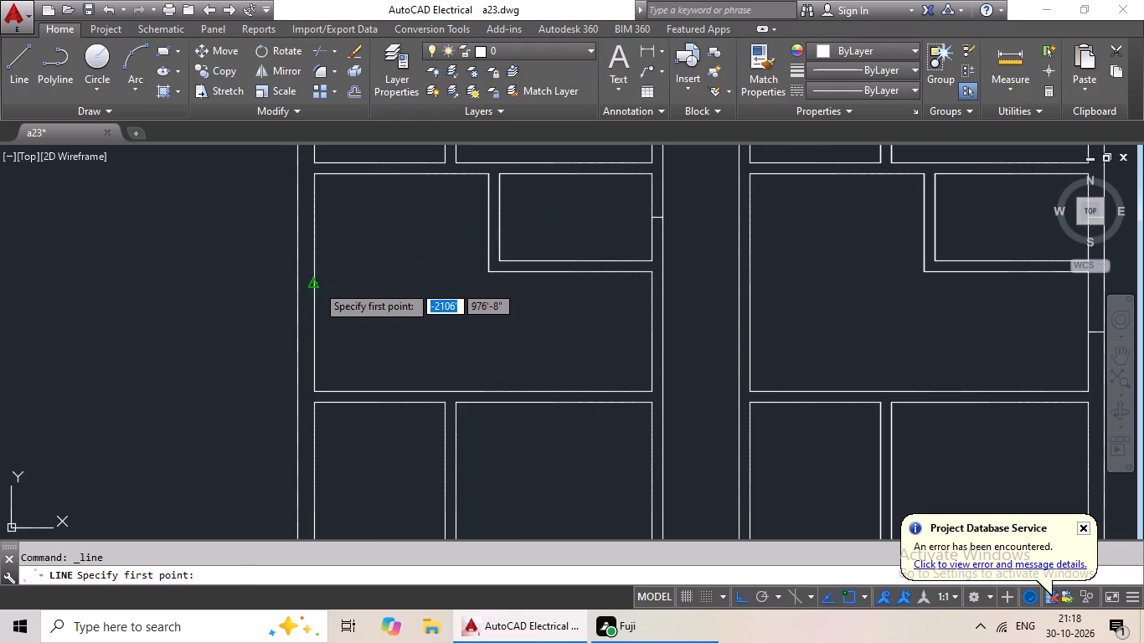
left_click(297, 284)
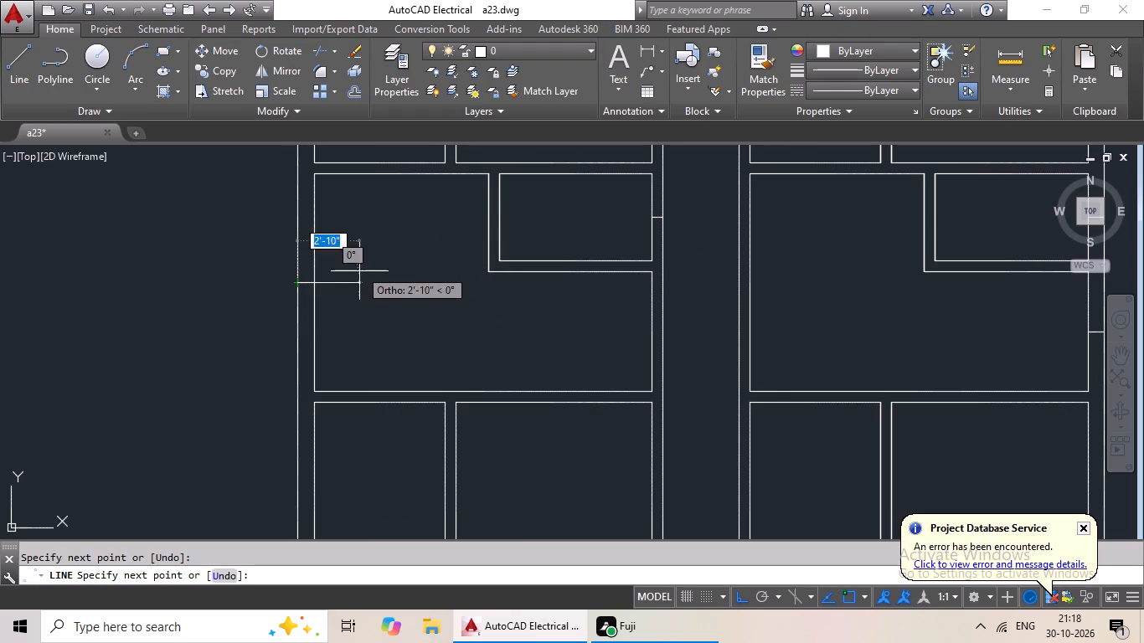
key("Escape")
Draw a line across the partition above the left block's wider third-row room, at that room's midpoint.
scroll(261, 263, "down", 1)
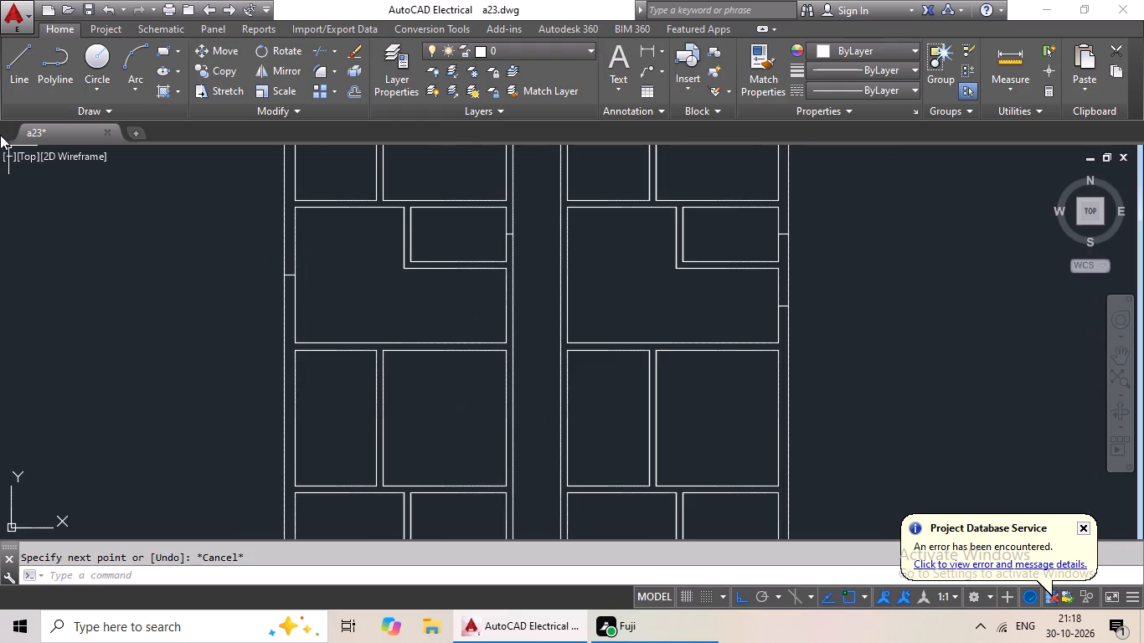
left_click(18, 66)
scroll(327, 265, "down", 2)
middle_click_drag(335, 266, 327, 277)
middle_click_drag(328, 277, 335, 265)
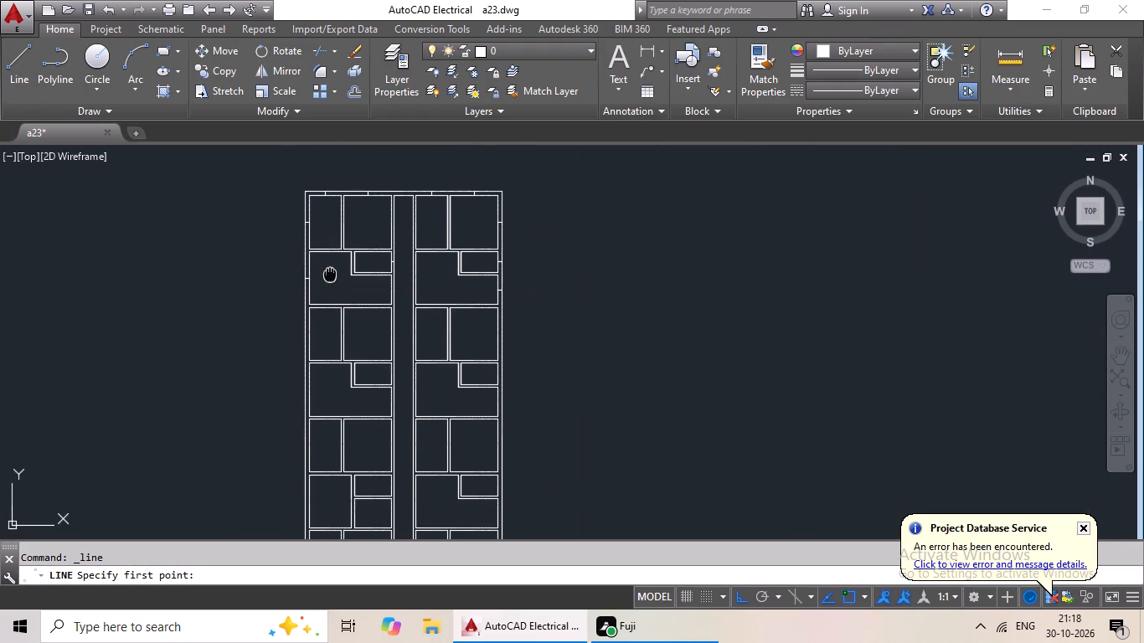
middle_click_drag(335, 265, 334, 210)
scroll(383, 251, "up", 3)
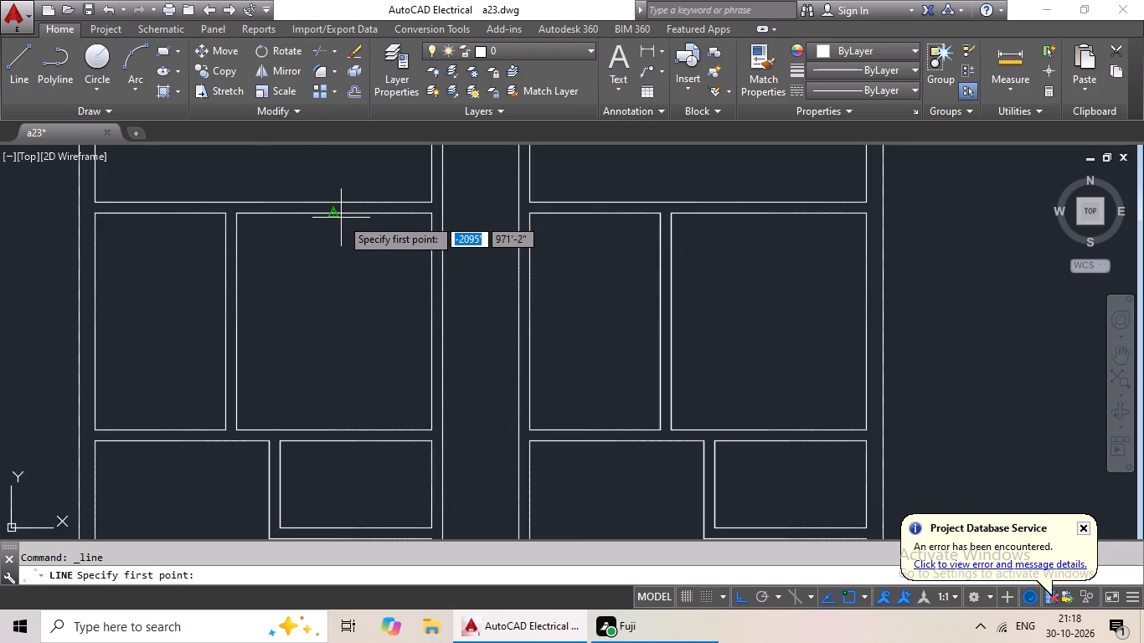
left_click(332, 213)
scroll(329, 197, "up", 4)
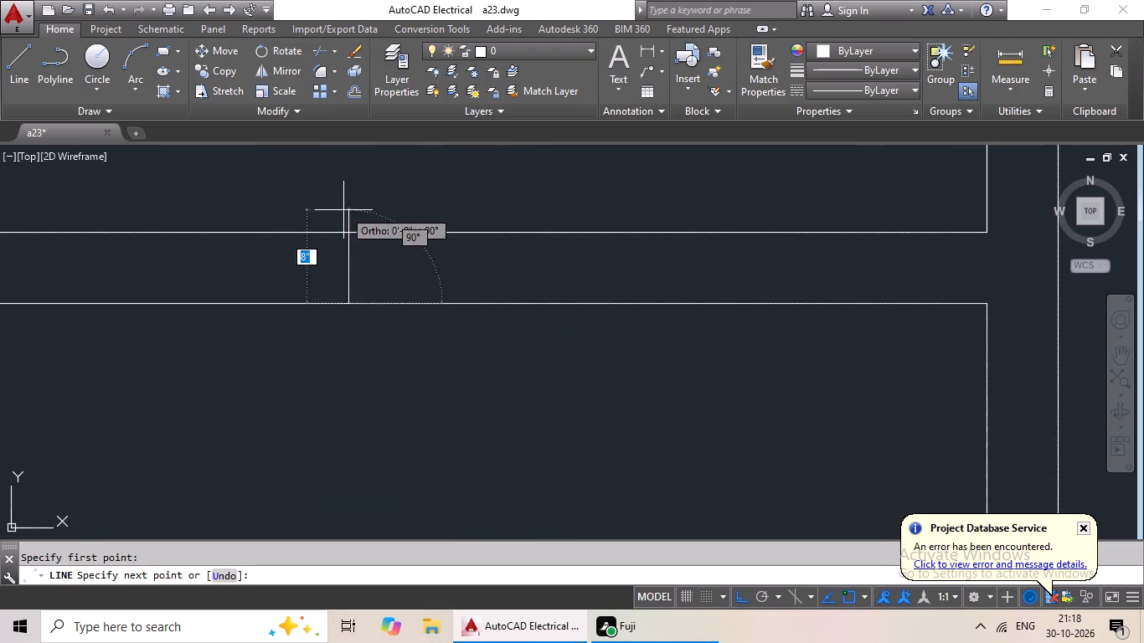
left_click(348, 228)
key("Escape")
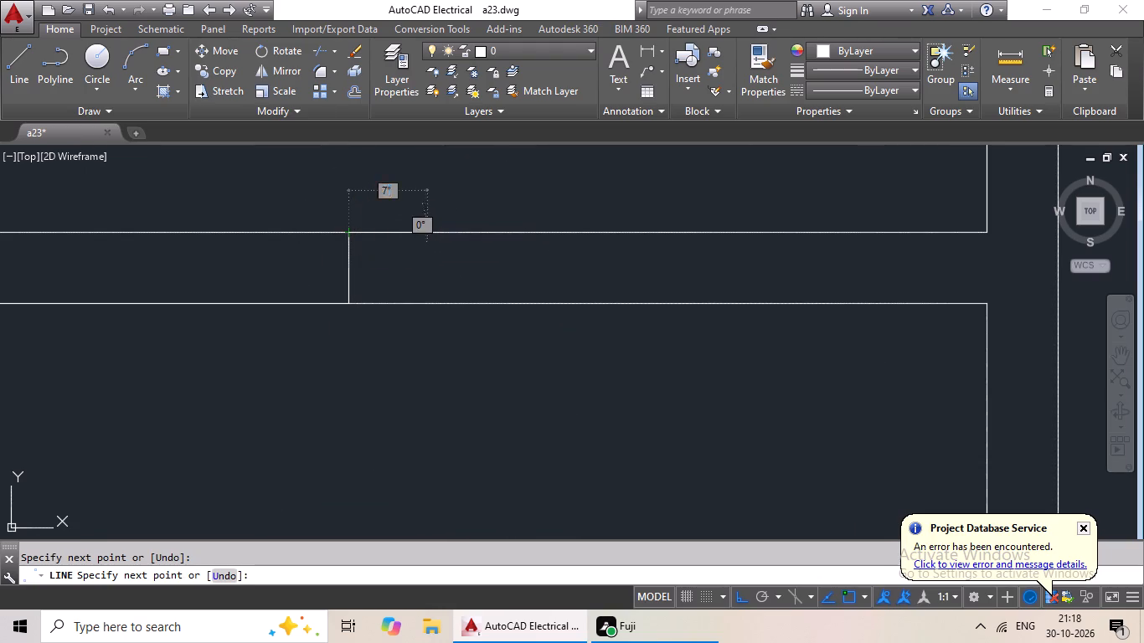
key("Escape")
Draw a 6" line across the partition above the left block's narrower third-row room, at that room's midpoint.
scroll(403, 226, "down", 2)
middle_click_drag(408, 226, 602, 215)
left_click(12, 78)
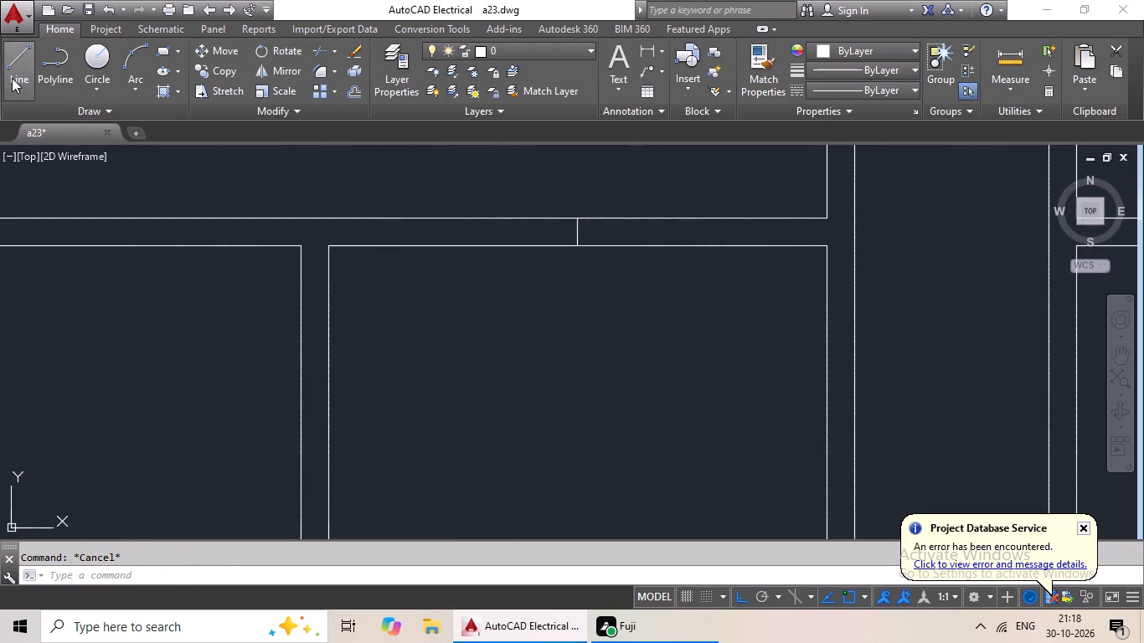
middle_click_drag(246, 169, 560, 201)
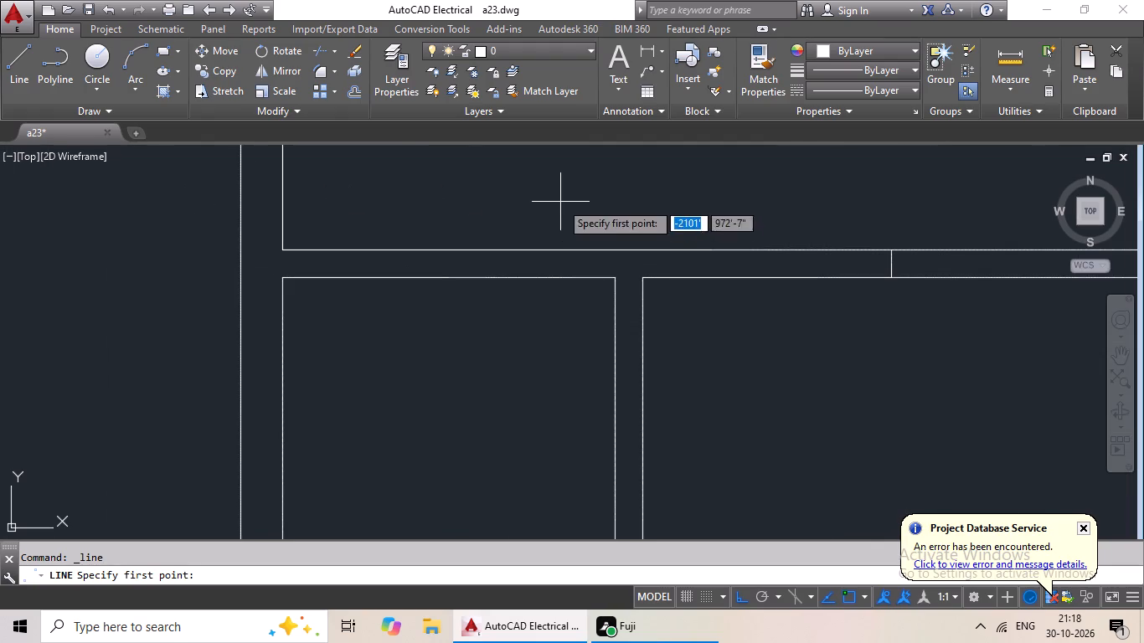
left_click(448, 278)
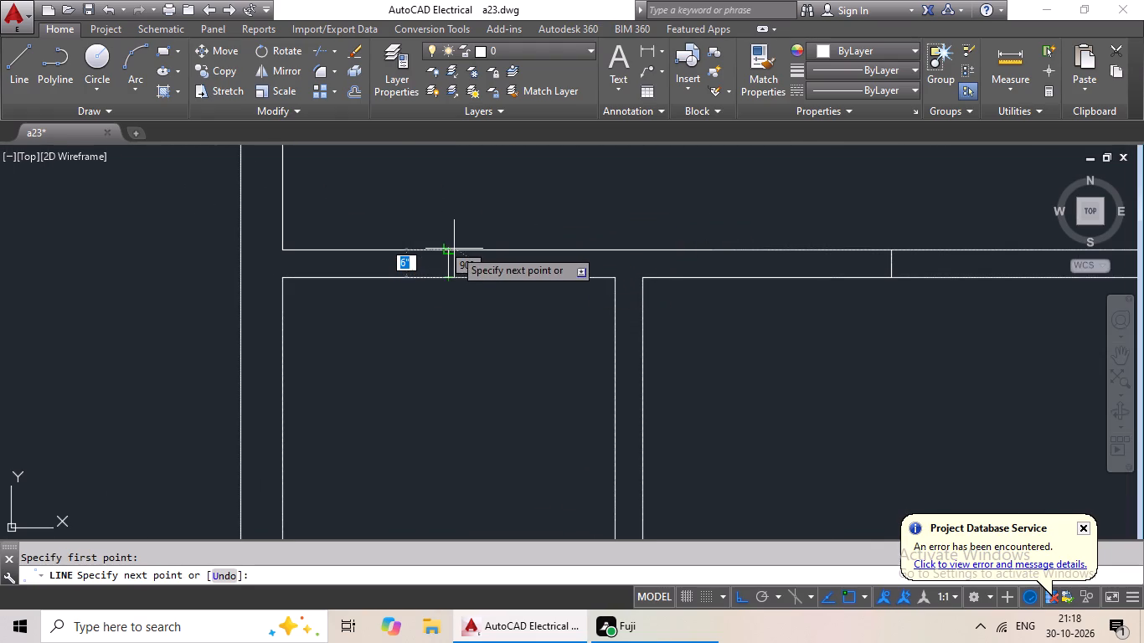
left_click(451, 248)
key("Escape")
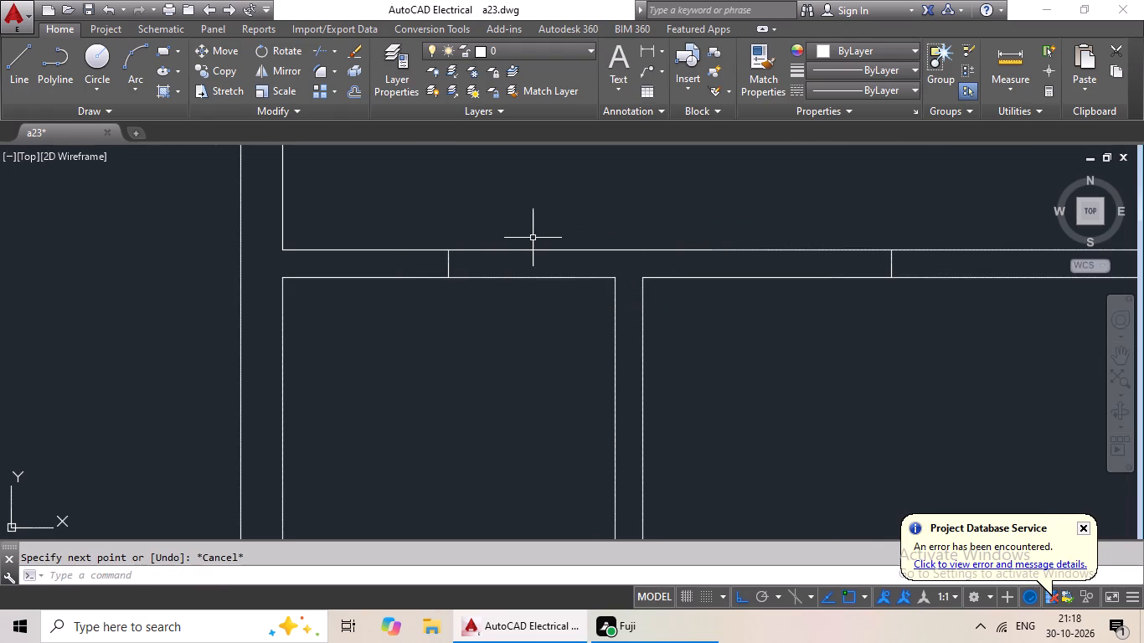
Draw a line across the left outer wall at the midpoint of the left block's narrower third-row room.
scroll(536, 239, "down", 3)
middle_click_drag(523, 285, 530, 272)
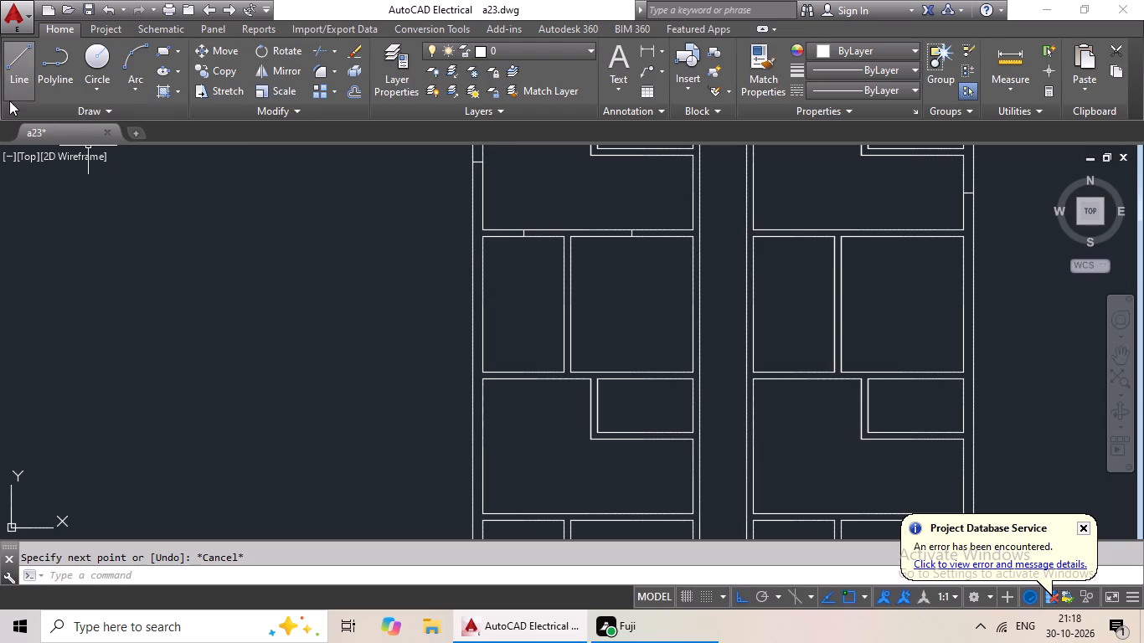
left_click(9, 79)
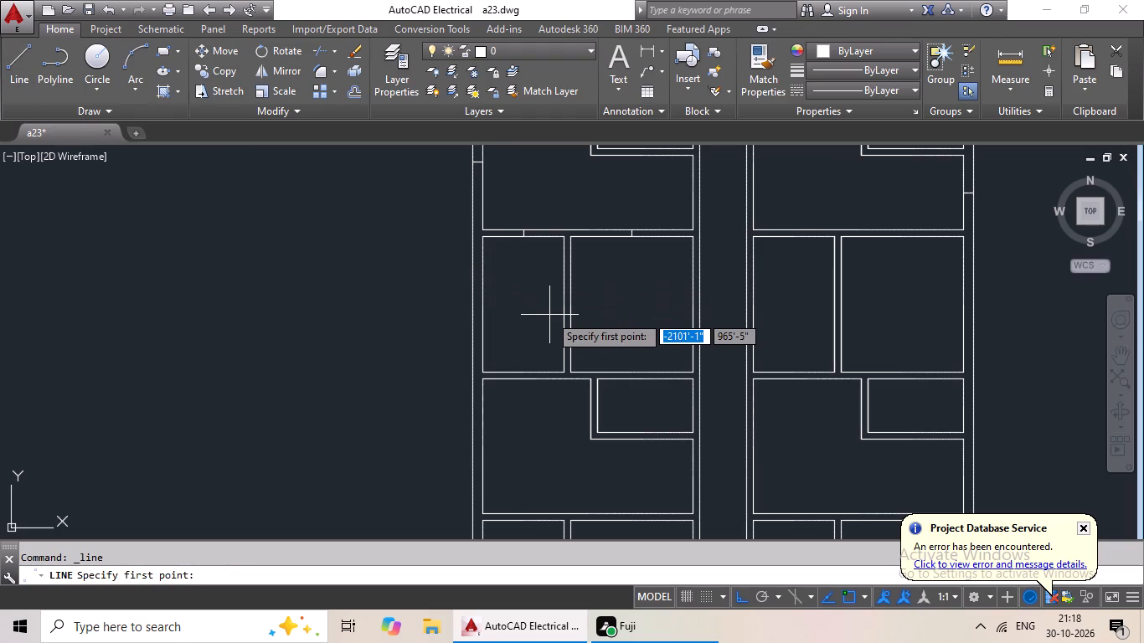
scroll(544, 302, "up", 2)
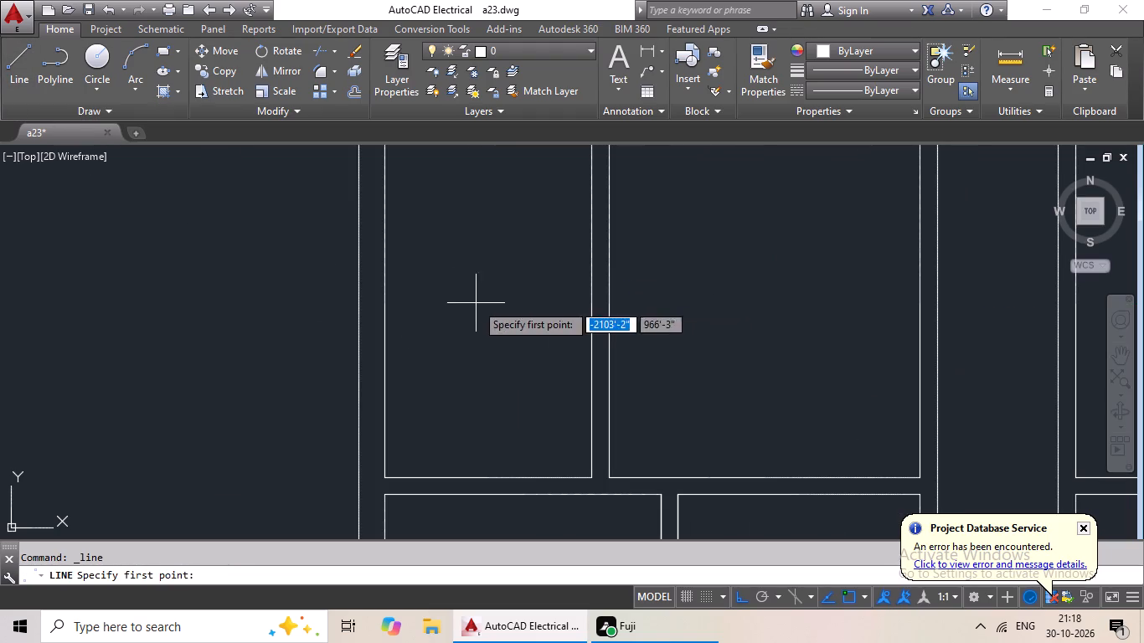
left_click(386, 304)
left_click_drag(360, 301, 374, 299)
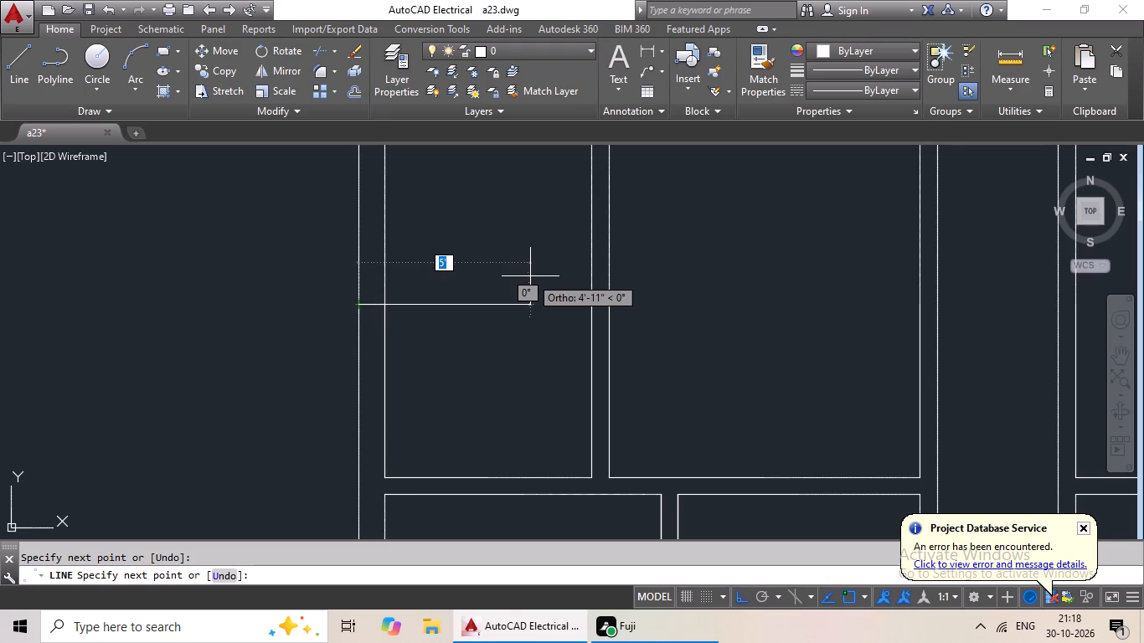
key("Escape")
Draw a line across the partition above the right block's wider third-row room, at that room's midpoint.
left_click(19, 75)
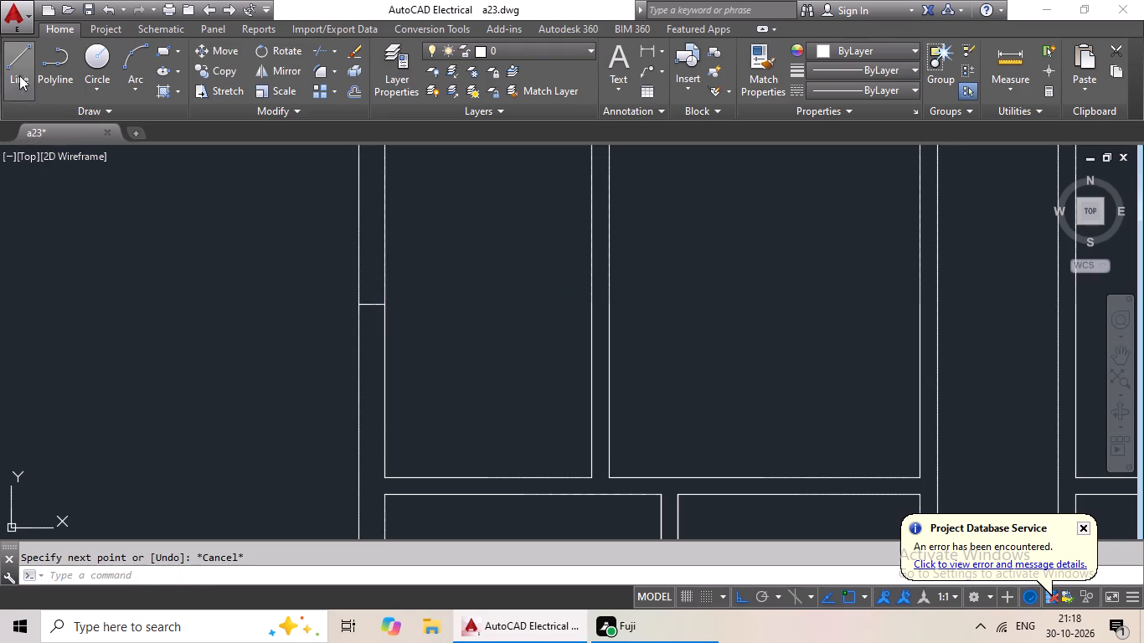
scroll(402, 327, "down", 3)
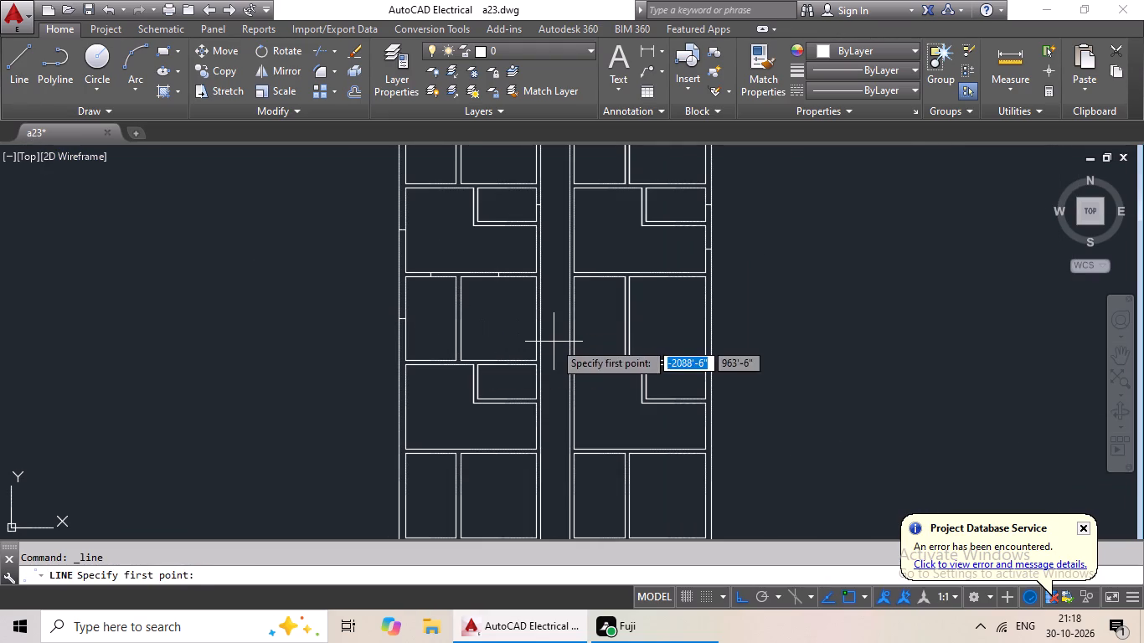
middle_click_drag(681, 294, 589, 311)
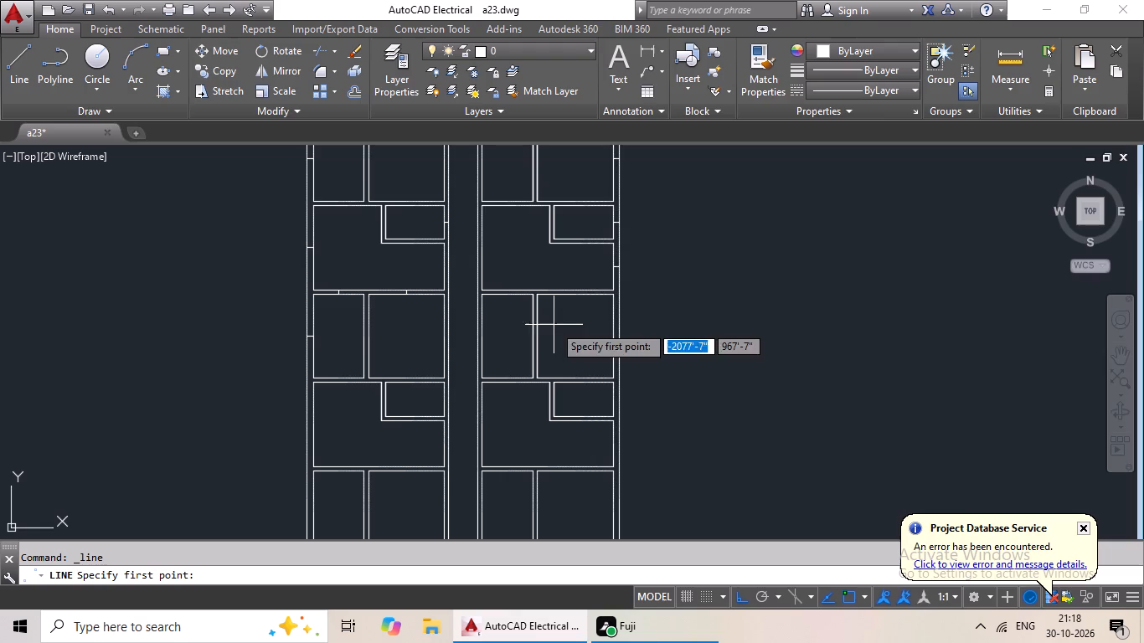
scroll(586, 286, "up", 3)
left_click(540, 322)
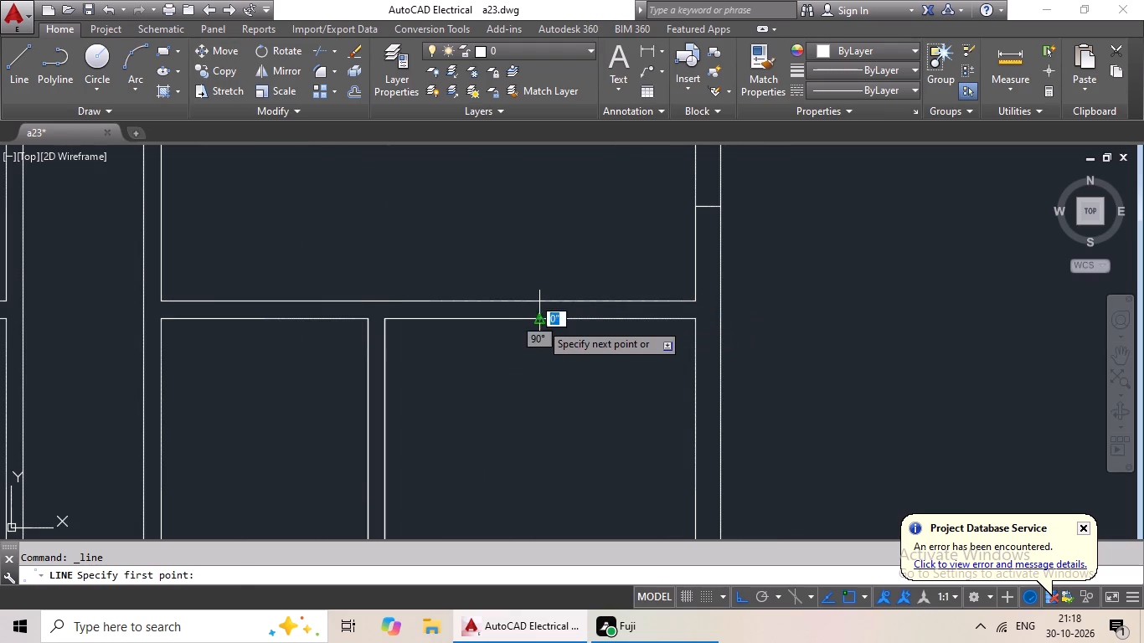
left_click(544, 301)
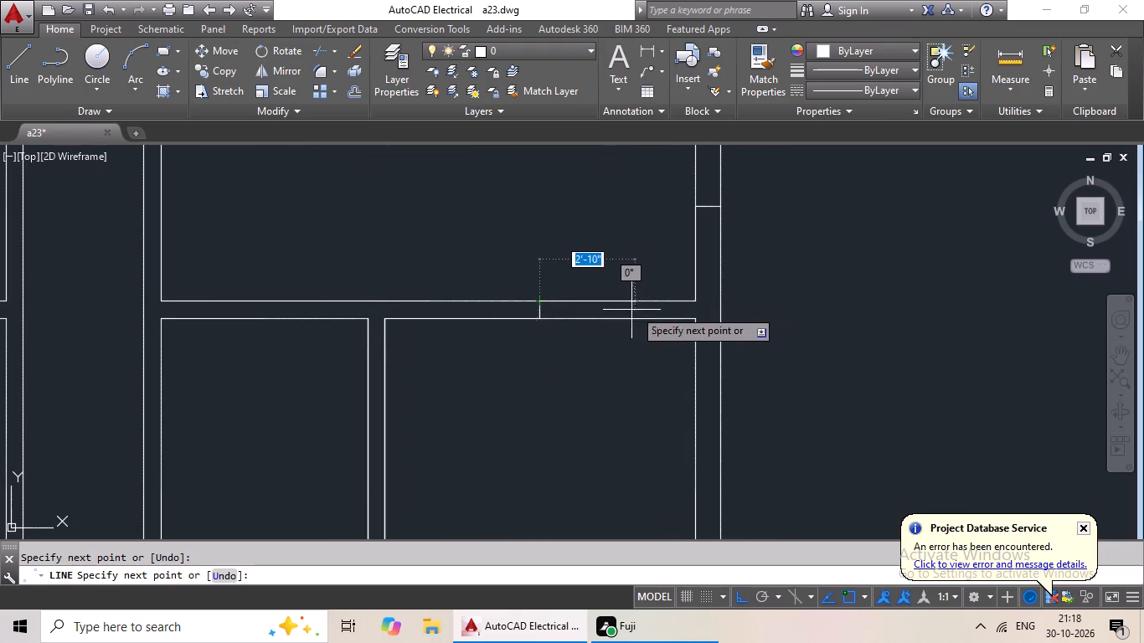
key("Escape")
key("Escape")
key("Escape")
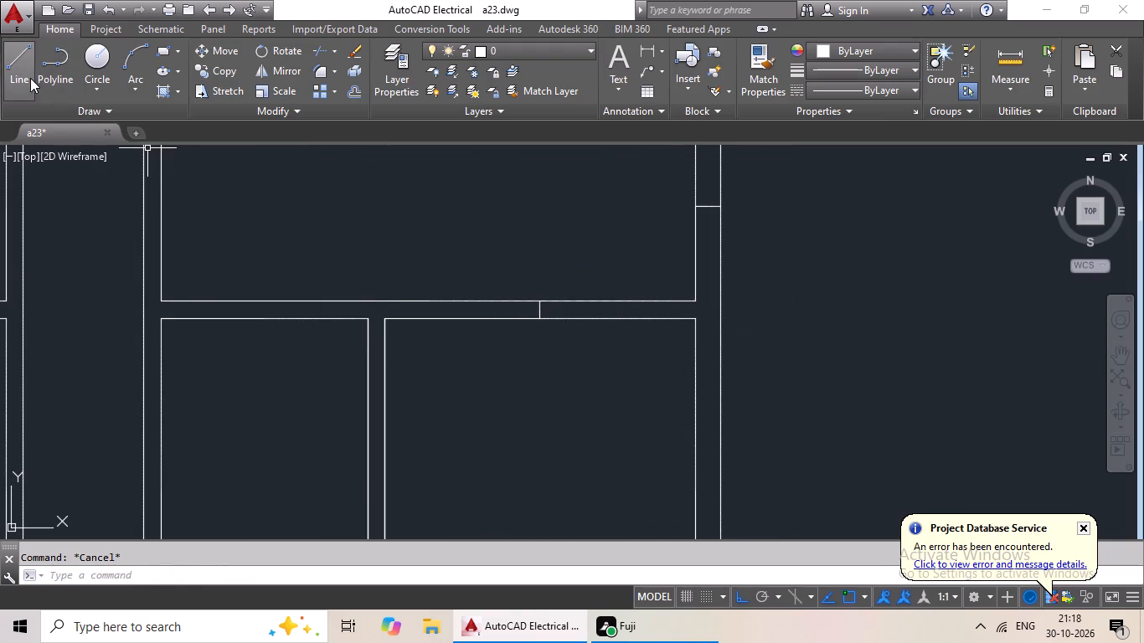
Draw a 9" line across the right outer wall at the midpoint of the right block's wider third-row room.
left_click(29, 78)
scroll(416, 321, "down", 2)
middle_click_drag(473, 425, 478, 352)
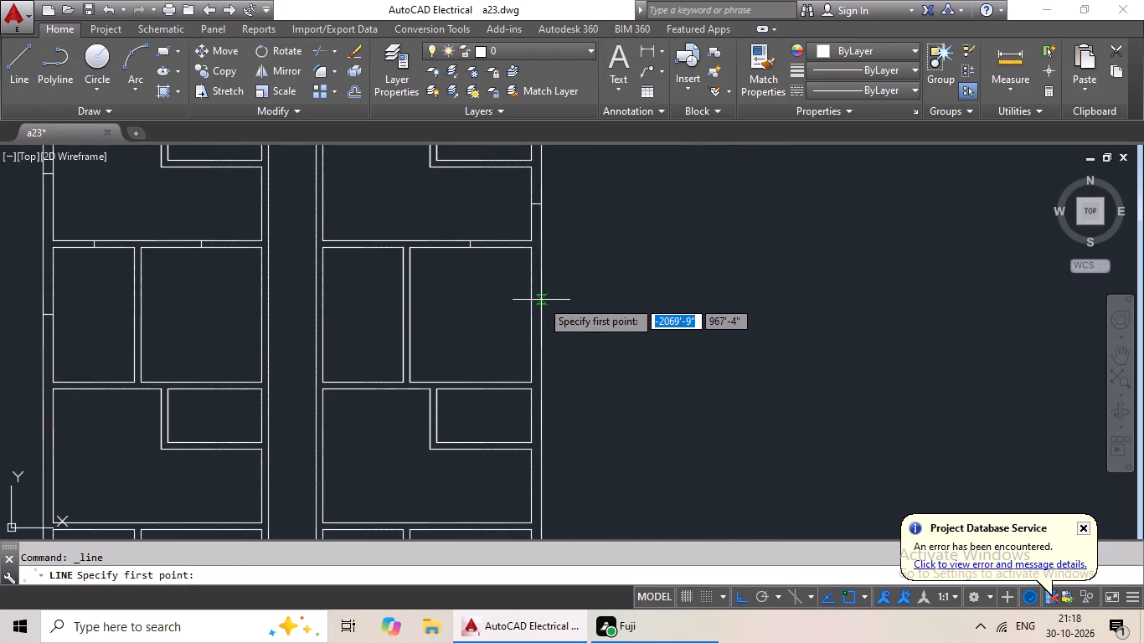
scroll(525, 316, "up", 2)
left_click(534, 308)
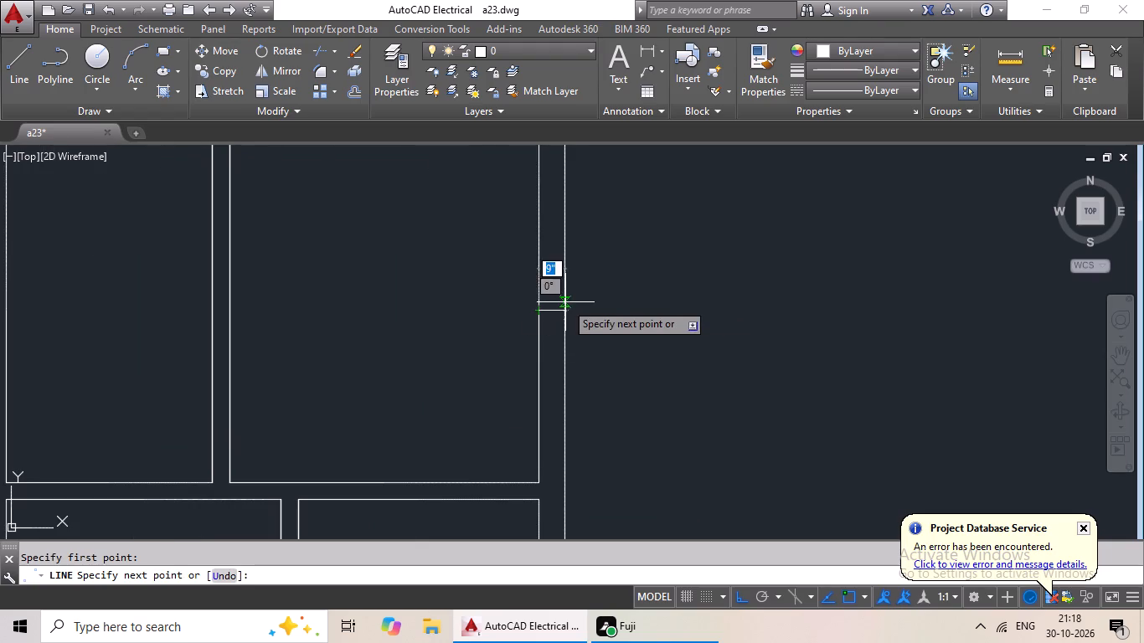
left_click(565, 313)
key("Escape")
Draw a 6" line across the partition above the right block's narrower third-row room, at that room's midpoint.
scroll(384, 287, "down", 2)
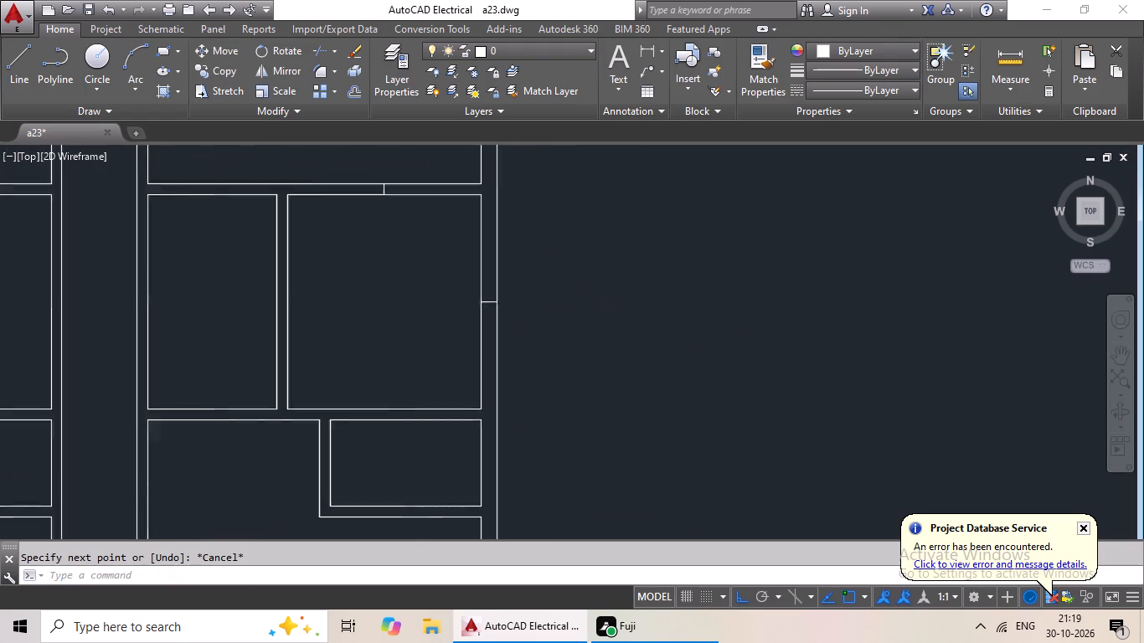
scroll(384, 287, "down", 1)
middle_click_drag(384, 284, 607, 308)
left_click(16, 84)
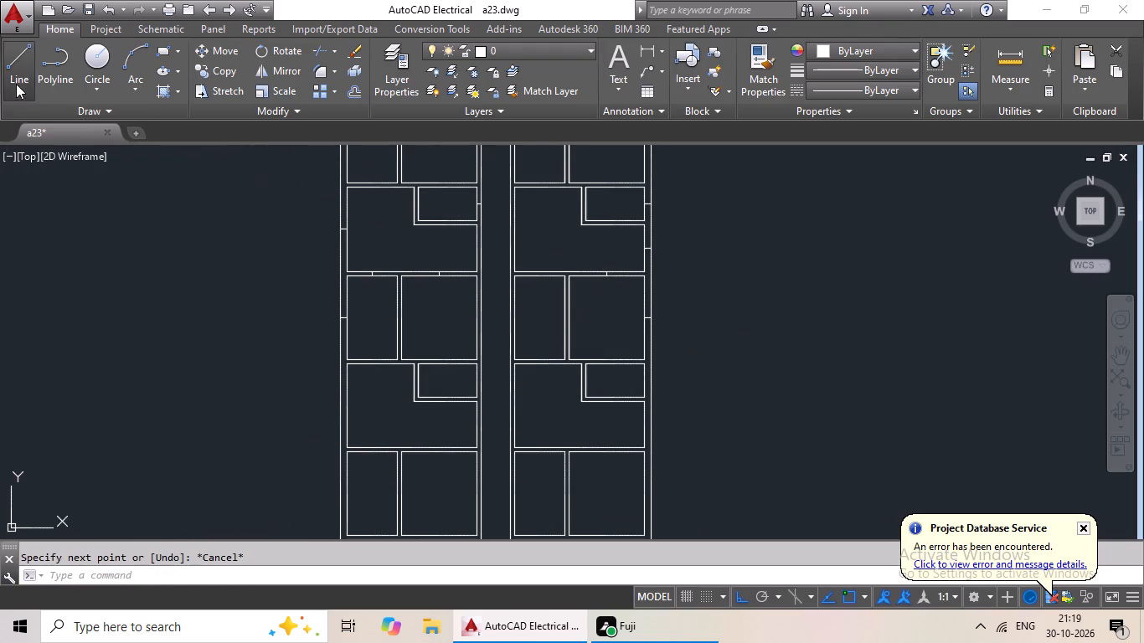
scroll(571, 270, "up", 3)
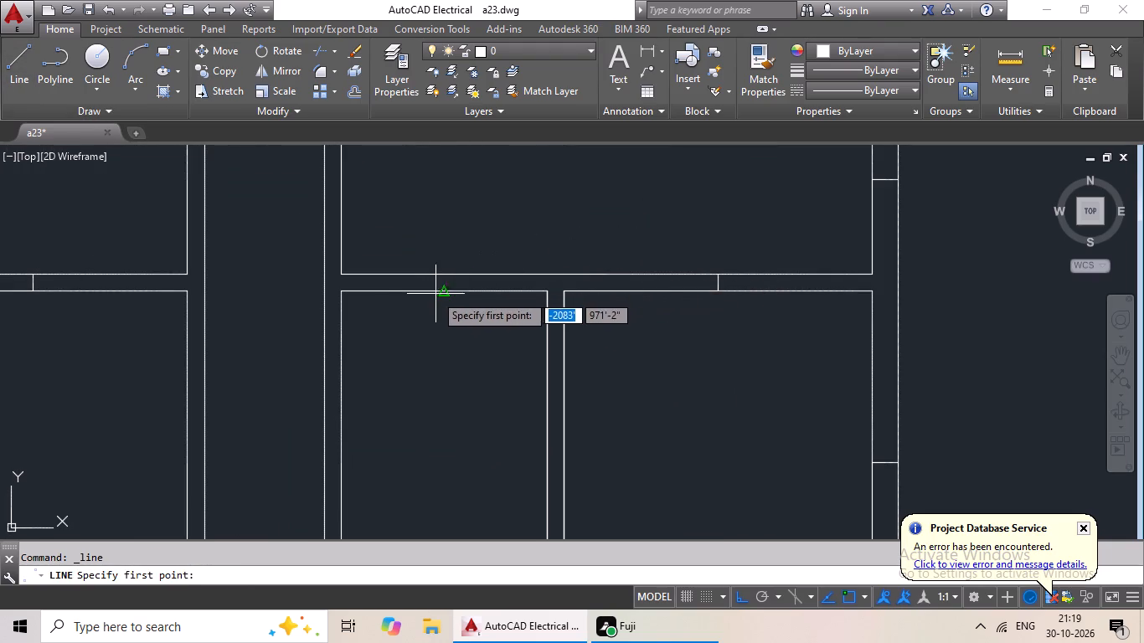
left_click(446, 291)
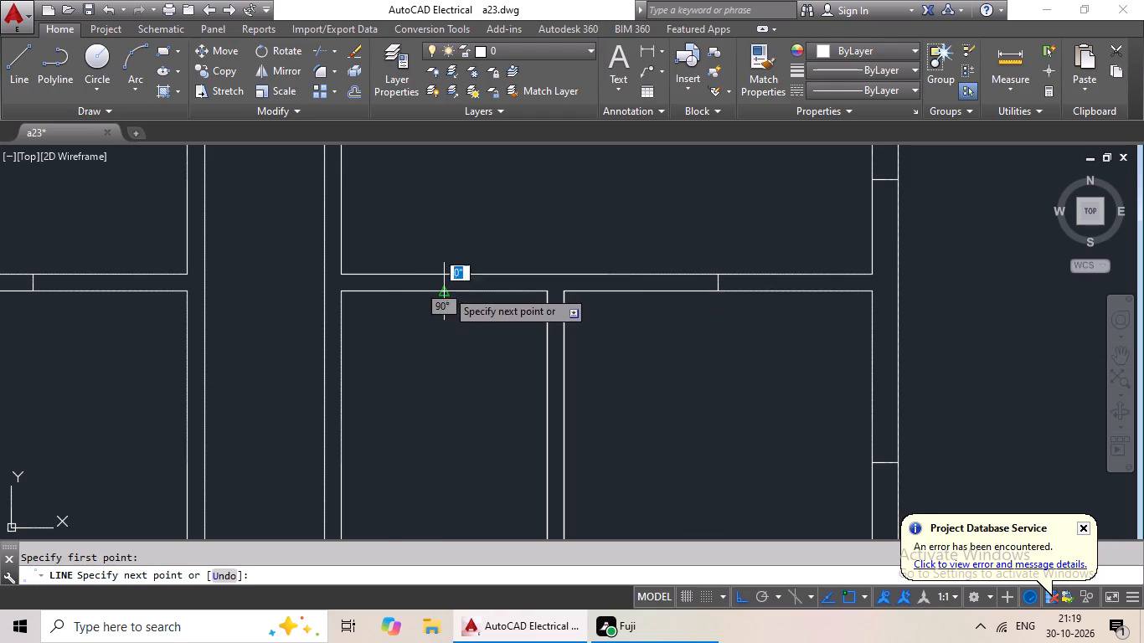
scroll(446, 261, "up", 3)
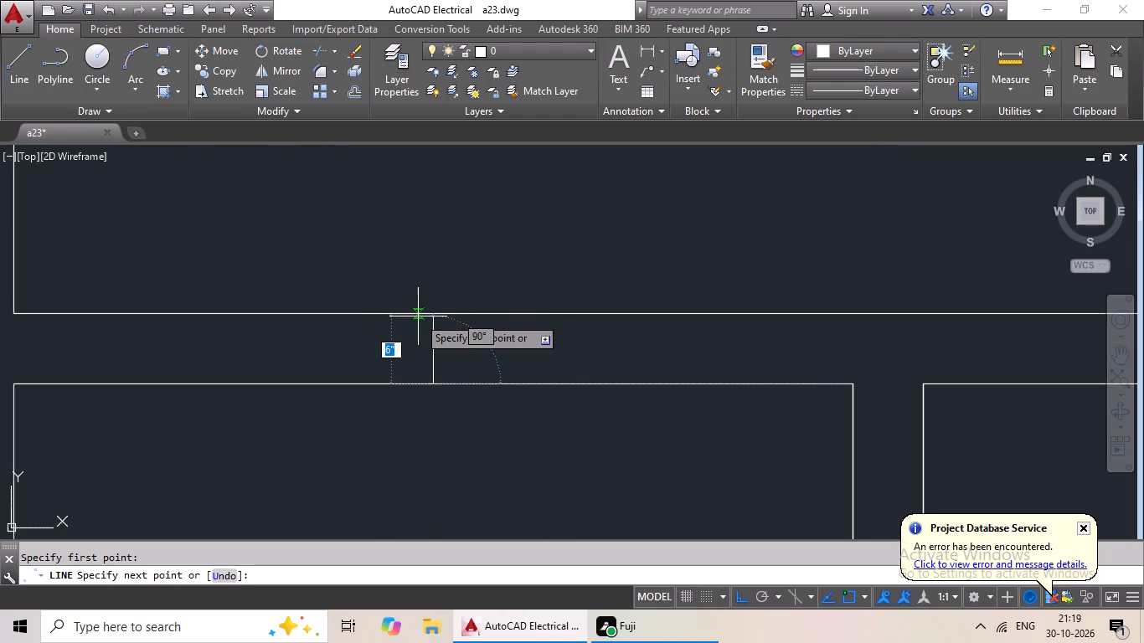
left_click(431, 313)
key("Escape")
Draw a line across the right outer wall at the midpoint of the right block's small fourth-row room.
scroll(564, 275, "down", 2)
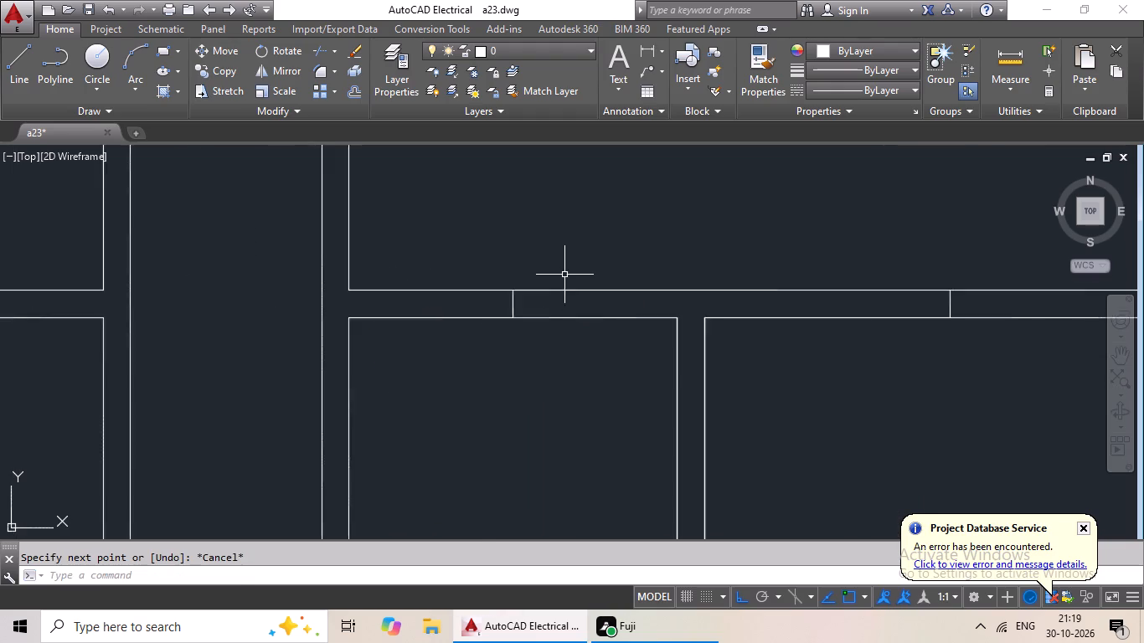
scroll(564, 275, "down", 2)
middle_click_drag(574, 358, 583, 279)
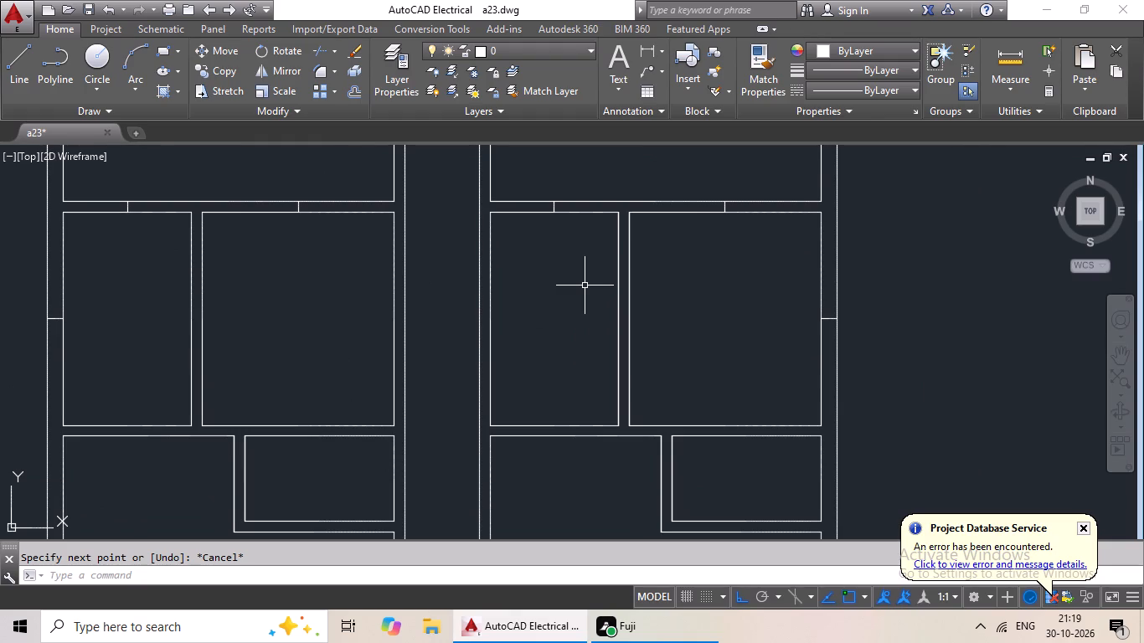
left_click_drag(12, 60, 13, 71)
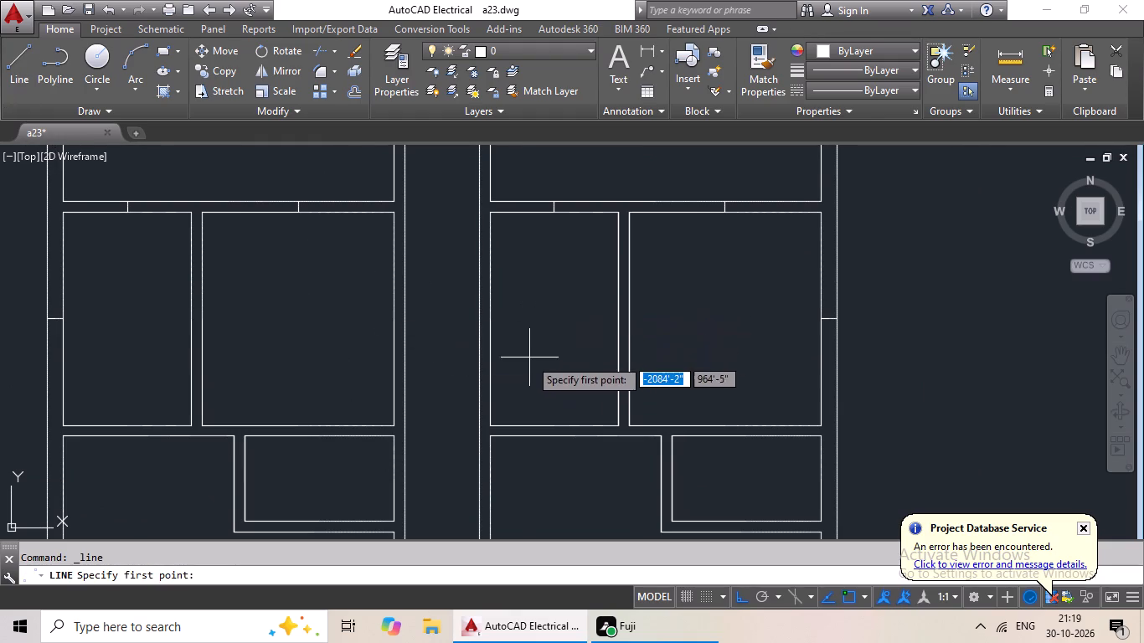
scroll(611, 348, "down", 2)
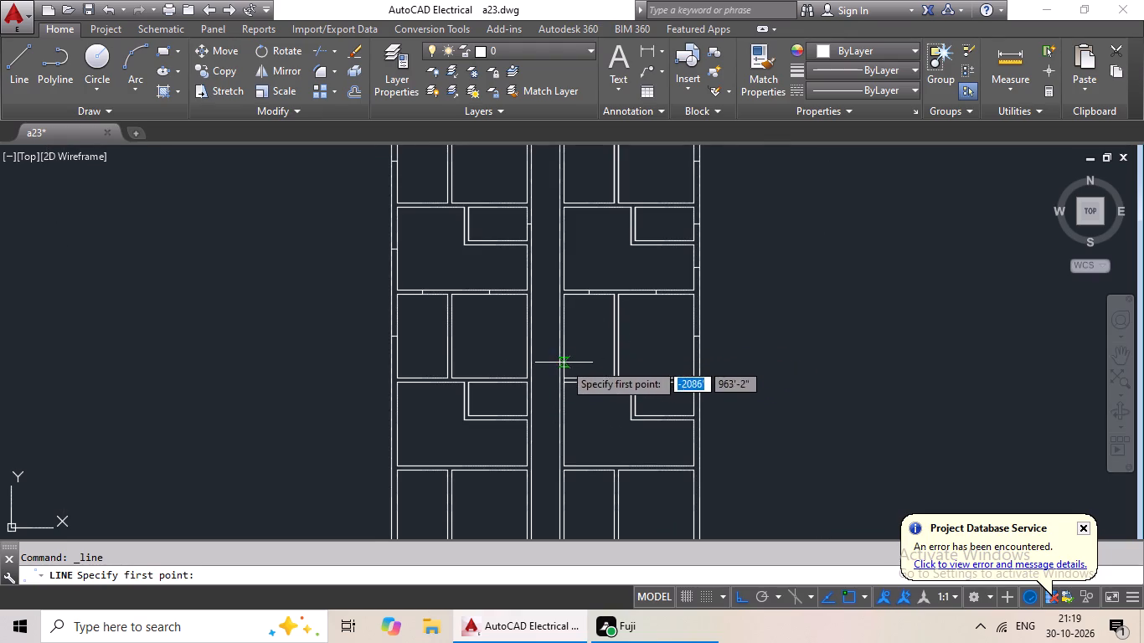
middle_click_drag(583, 342, 573, 280)
middle_click_drag(577, 333, 544, 266)
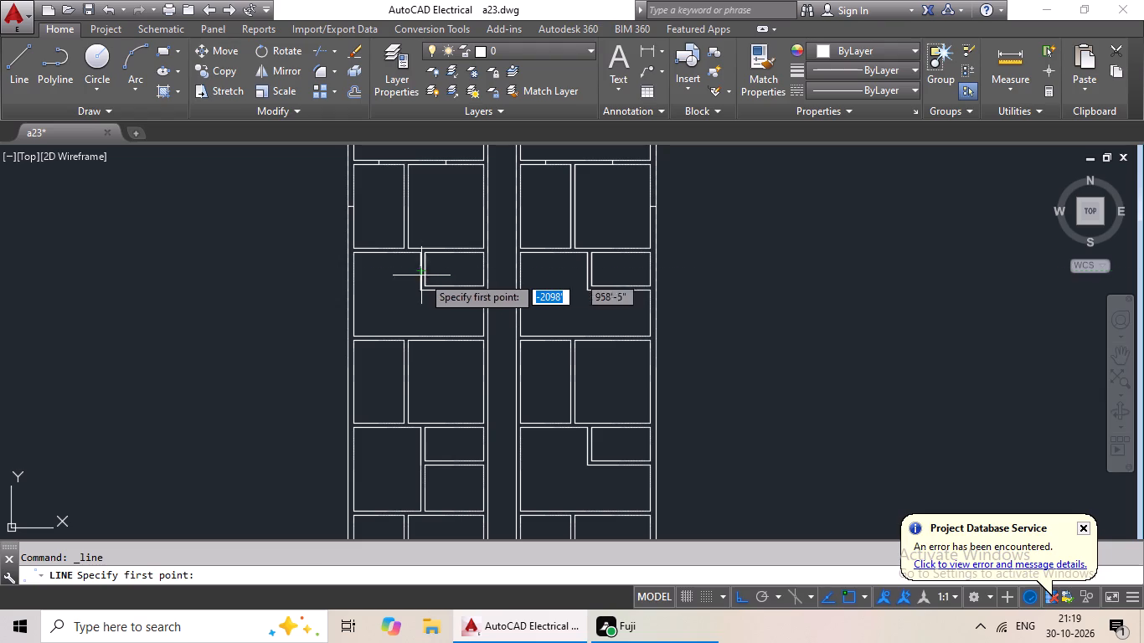
scroll(658, 271, "up", 3)
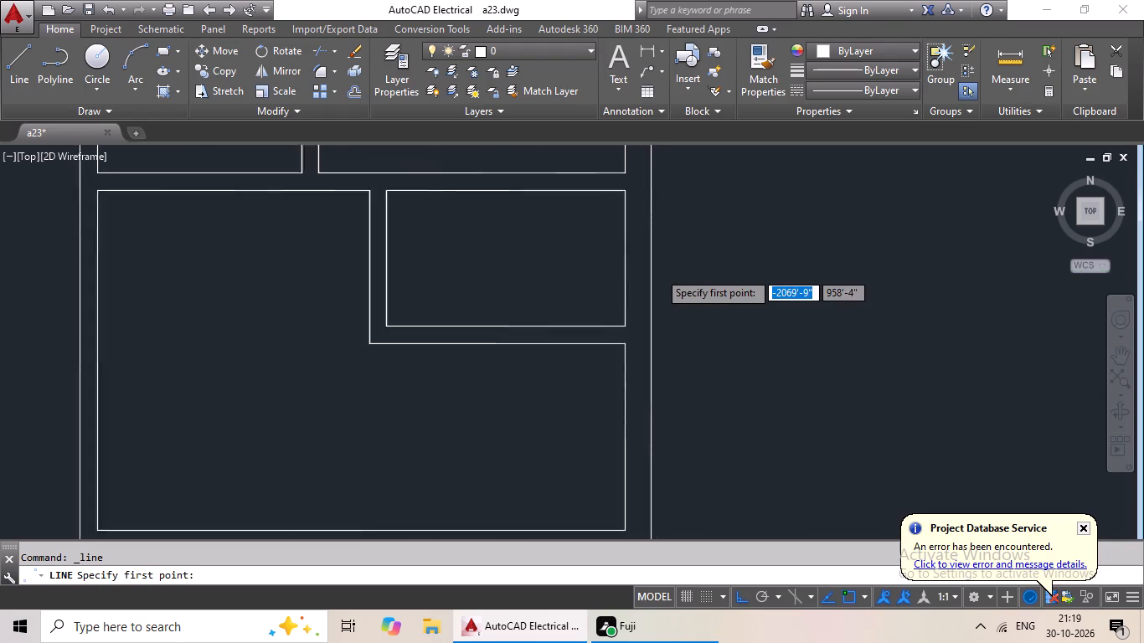
scroll(658, 271, "up", 1)
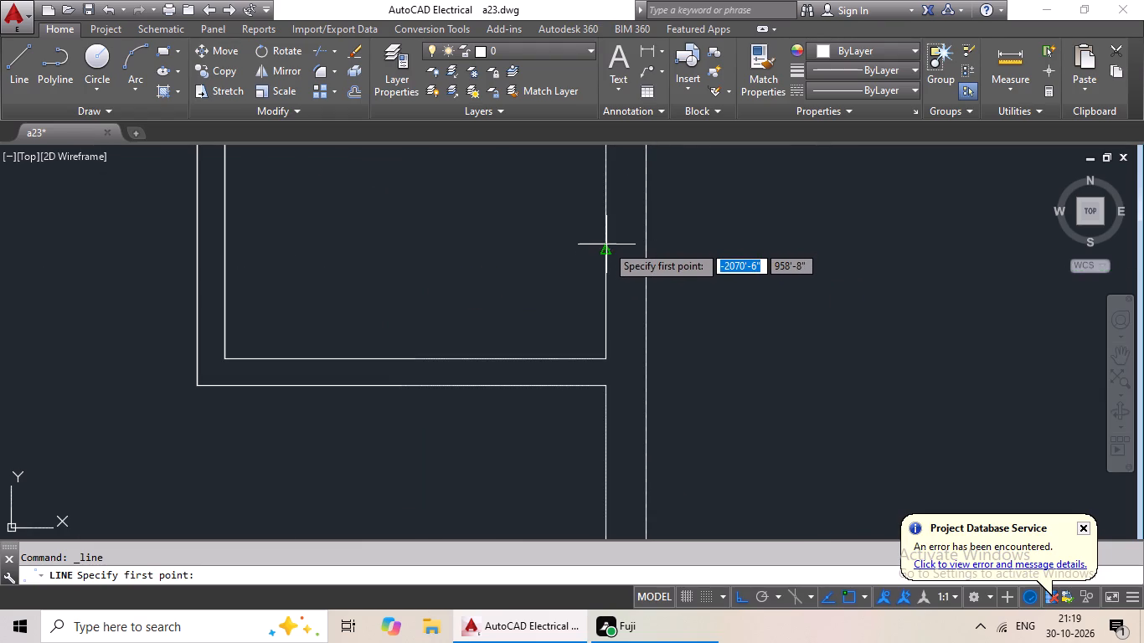
left_click(606, 249)
left_click(642, 251)
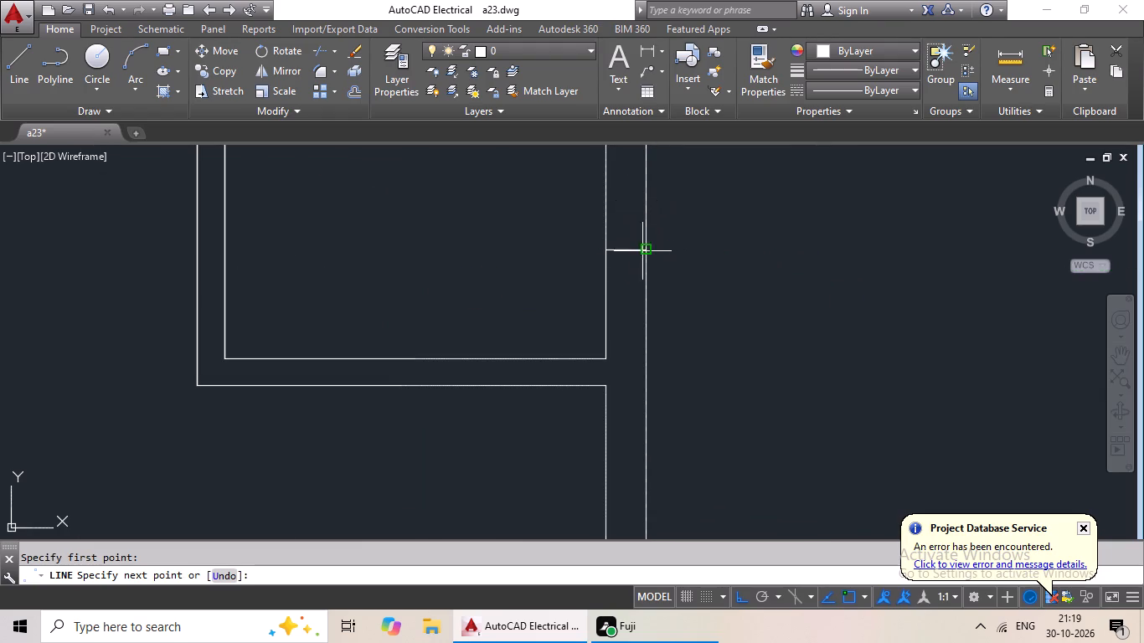
key("Escape")
Draw a line across the left block's corridor-side wall at the midpoint of its small fourth-row room.
scroll(738, 277, "down", 4)
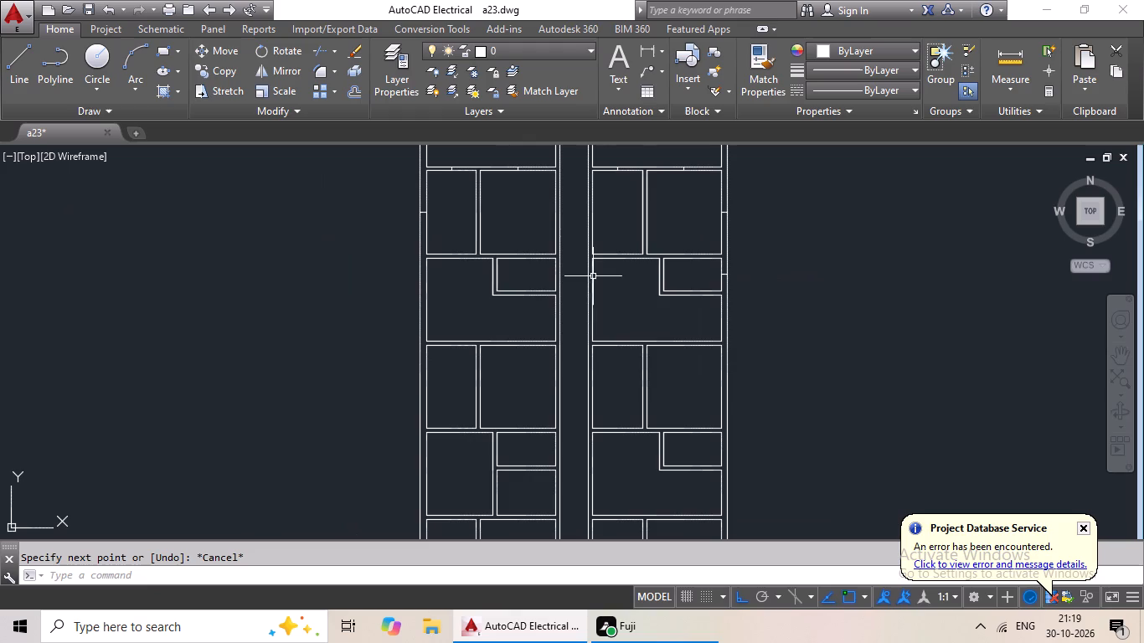
left_click(10, 66)
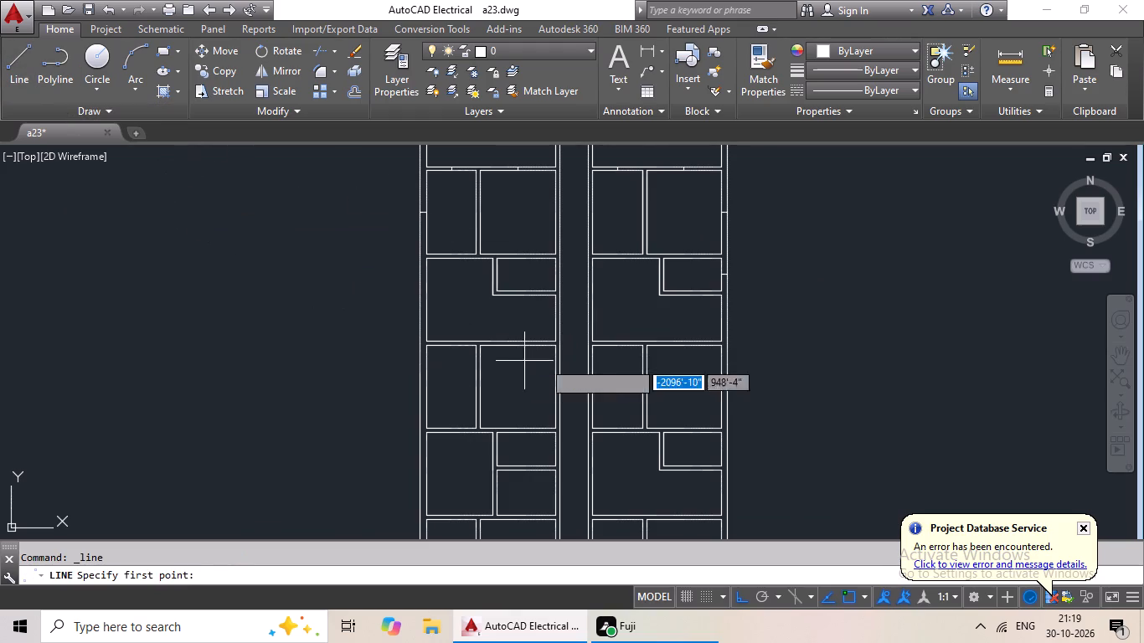
scroll(582, 286, "up", 3)
left_click(468, 238)
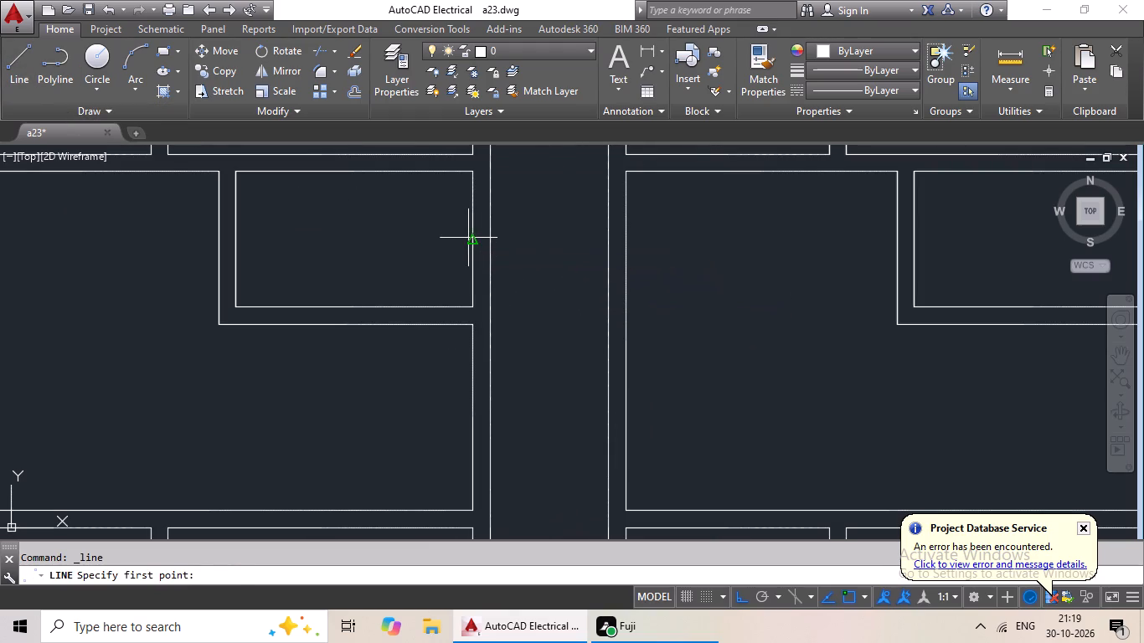
left_click(492, 242)
key("Escape")
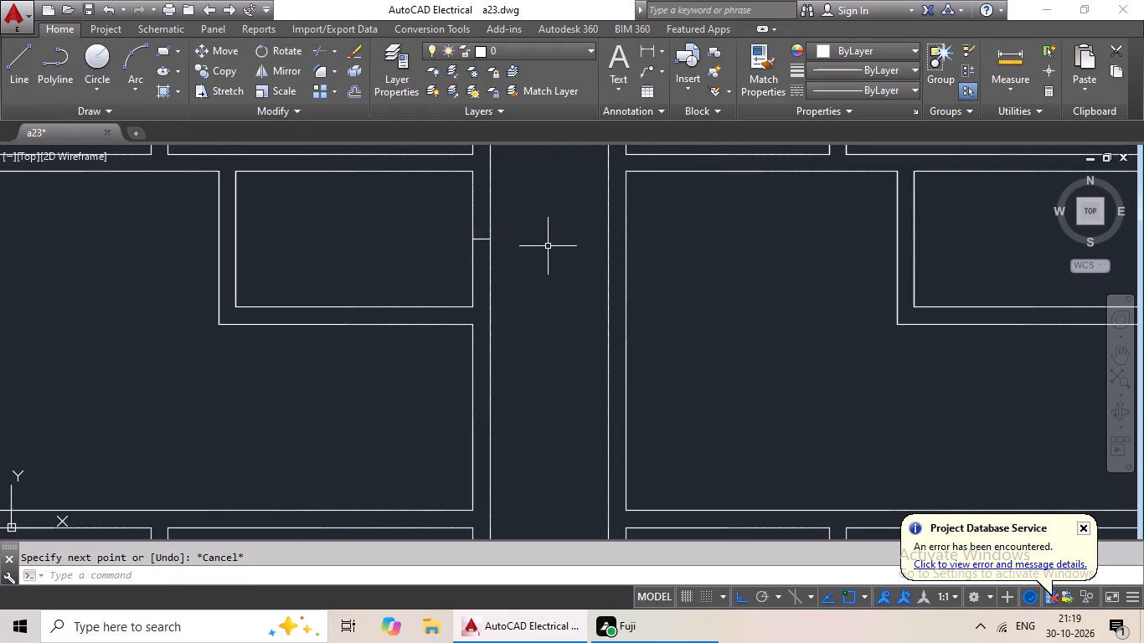
Draw a line across the left outer wall at the midpoint of the left block's L-shaped fourth-row room.
left_click(18, 72)
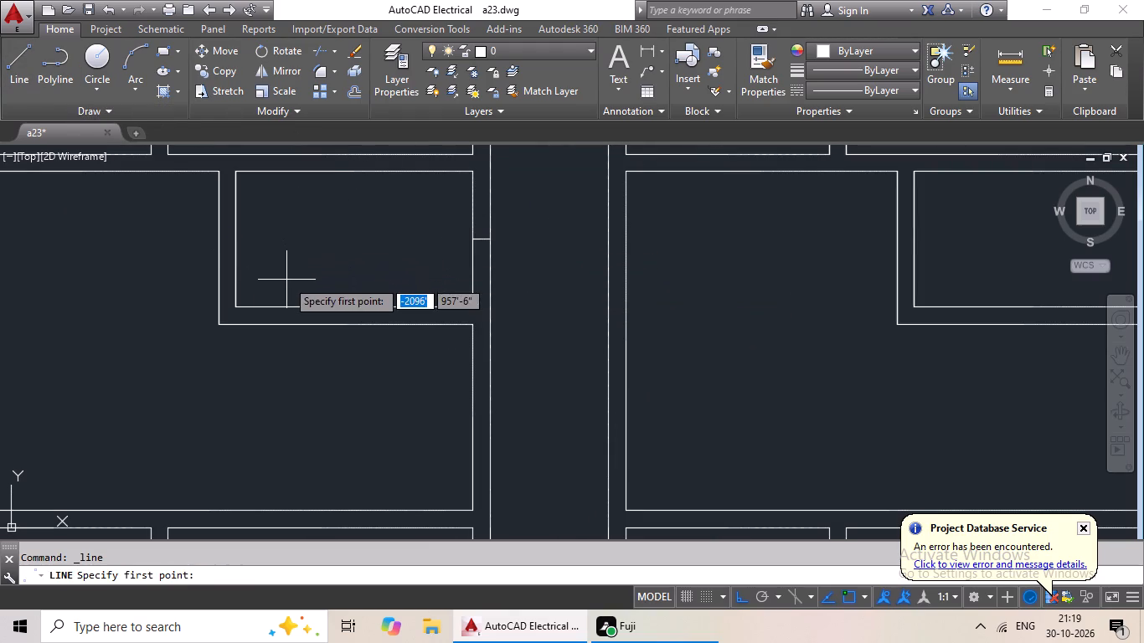
scroll(338, 342, "down", 4)
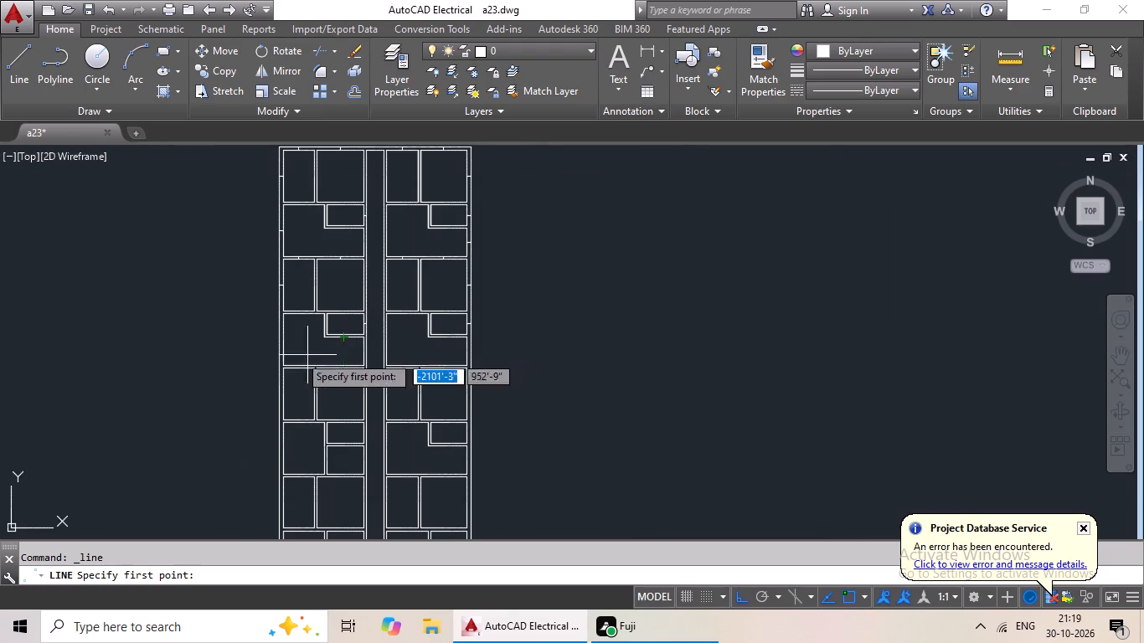
scroll(291, 344, "up", 4)
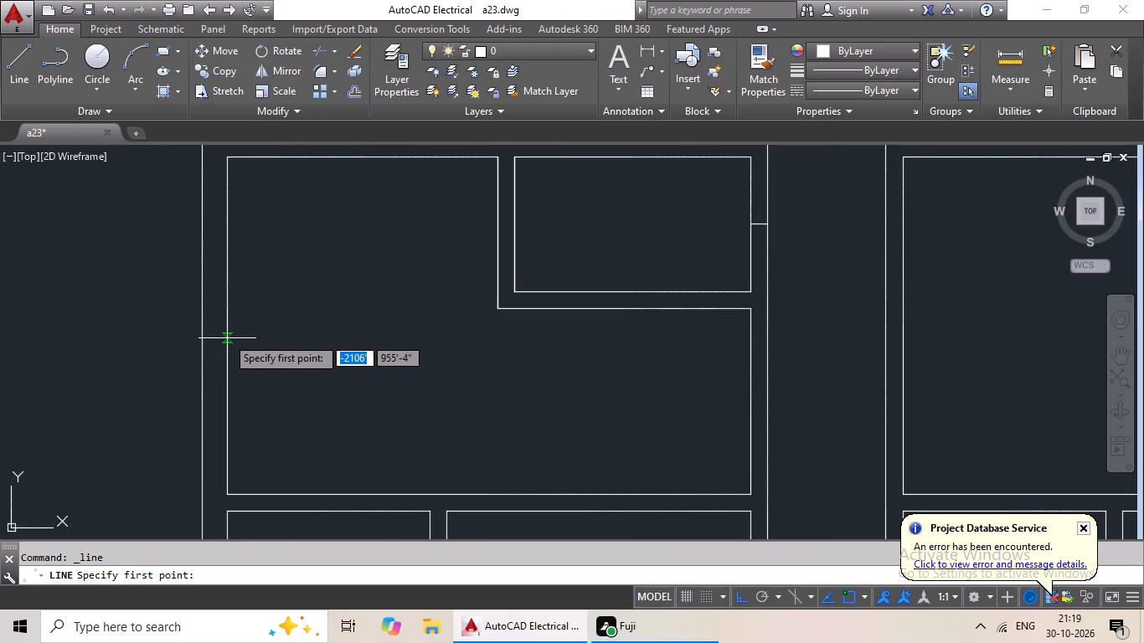
left_click(225, 327)
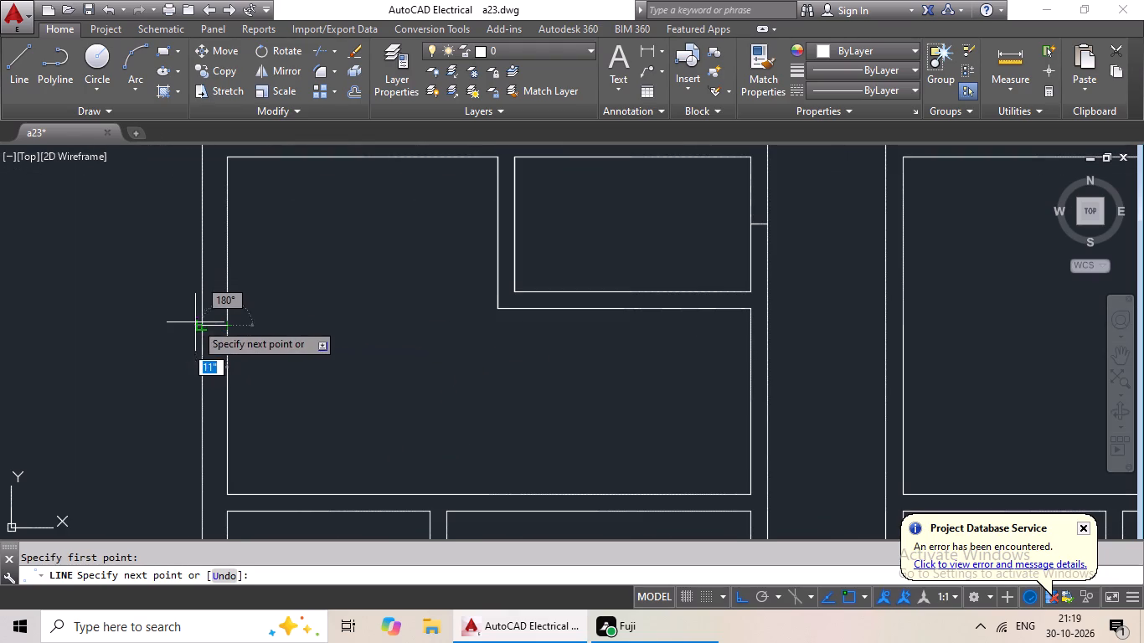
left_click(203, 321)
key("Escape")
key("Escape")
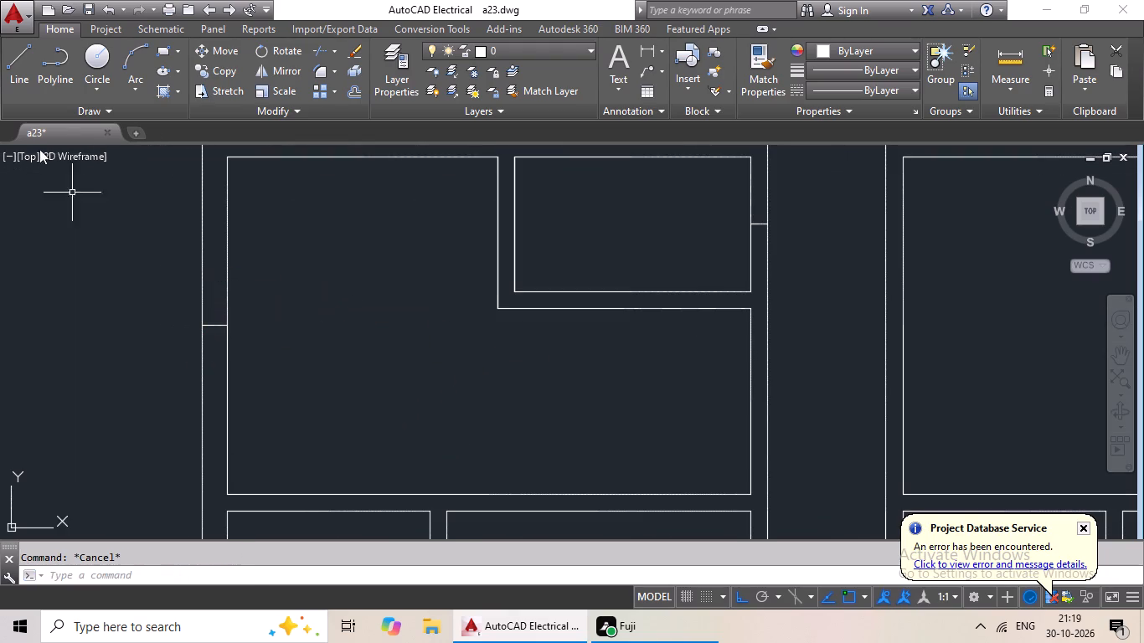
Start another line for the next room-midpoint mark.
left_click(11, 76)
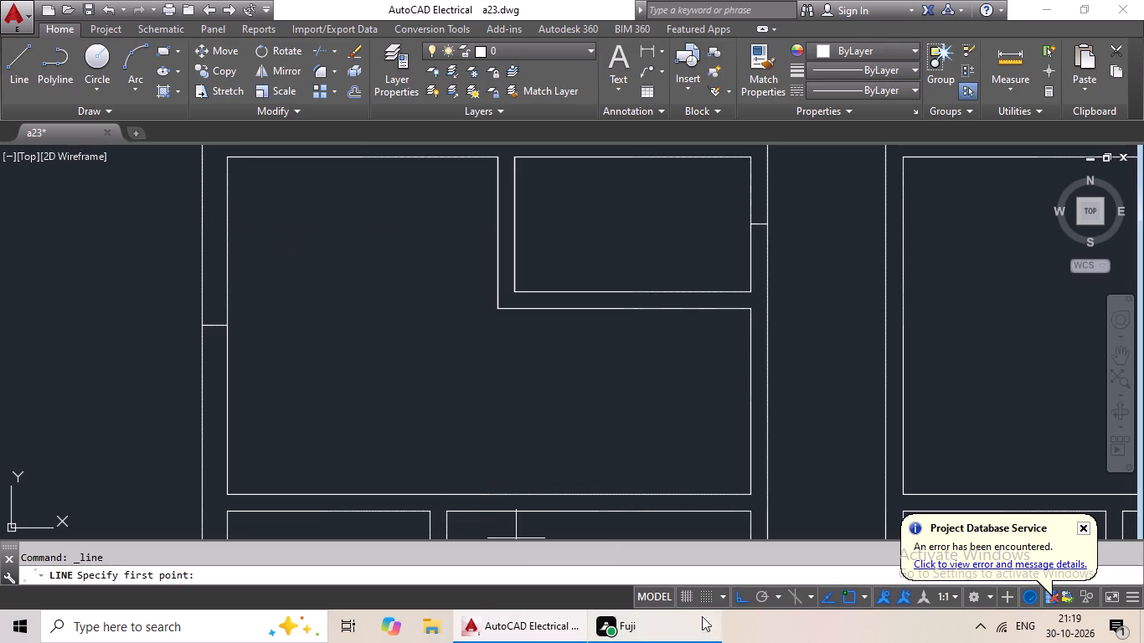
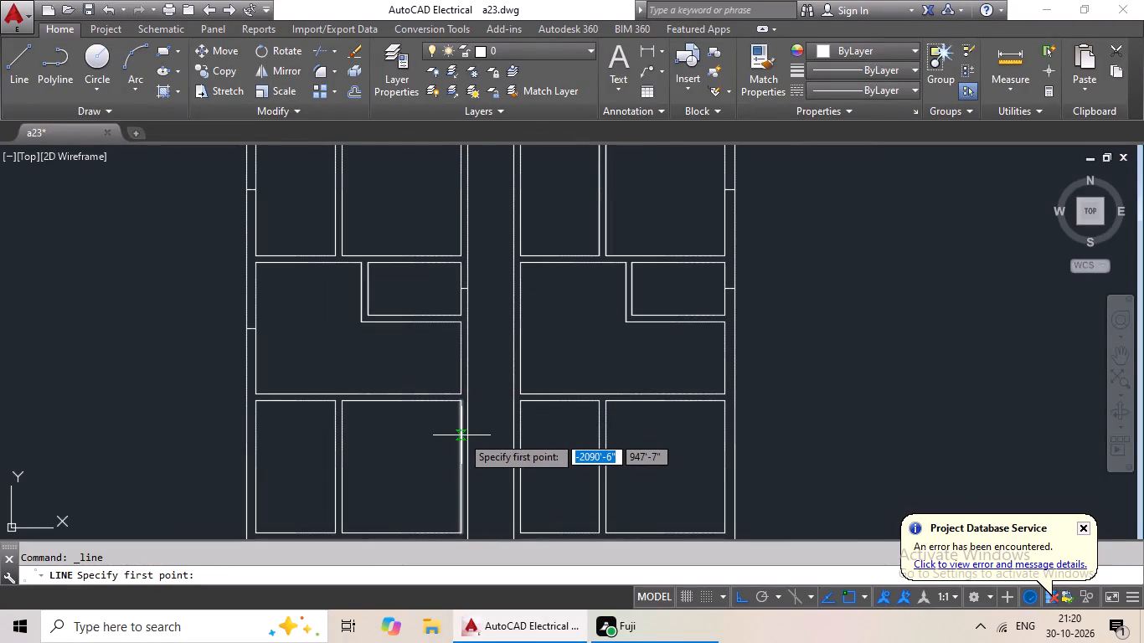
Draw a short horizontal line across the east block's outer east wall, from the midpoint of the L-shaped room's lower east edge.
middle_click_drag(522, 419, 455, 442)
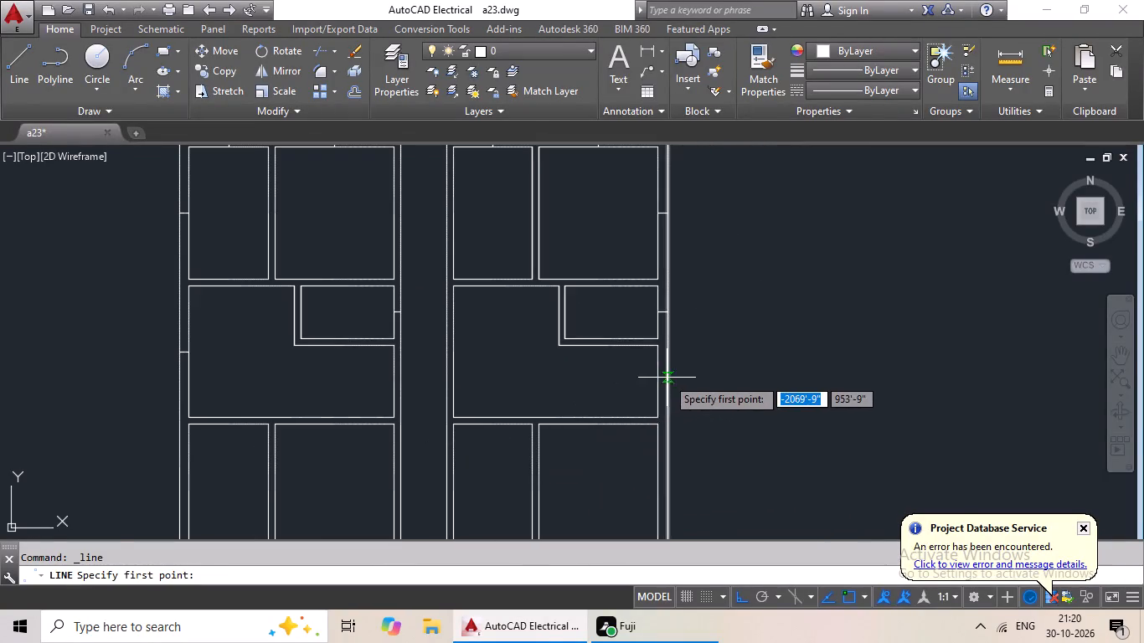
scroll(667, 378, "up", 2)
left_click(643, 388)
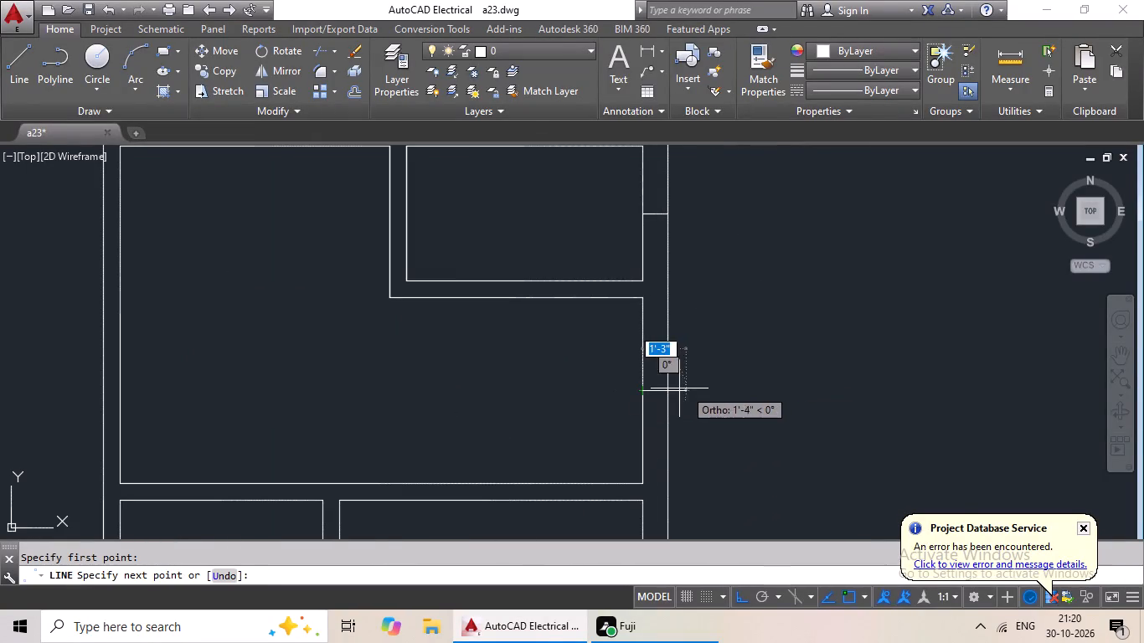
left_click(668, 388)
scroll(704, 387, "down", 3)
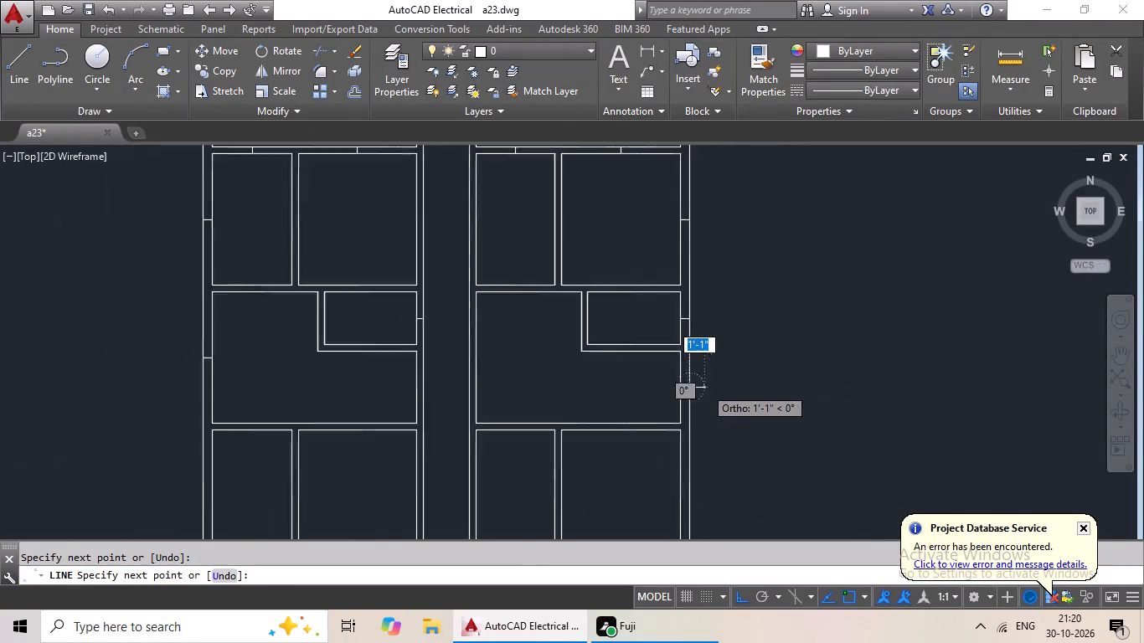
key("Escape")
Draw a short vertical line across the partition between the west block's L-shaped room and the narrow room below, at the narrow room's midpoint.
left_click_drag(11, 87, 25, 101)
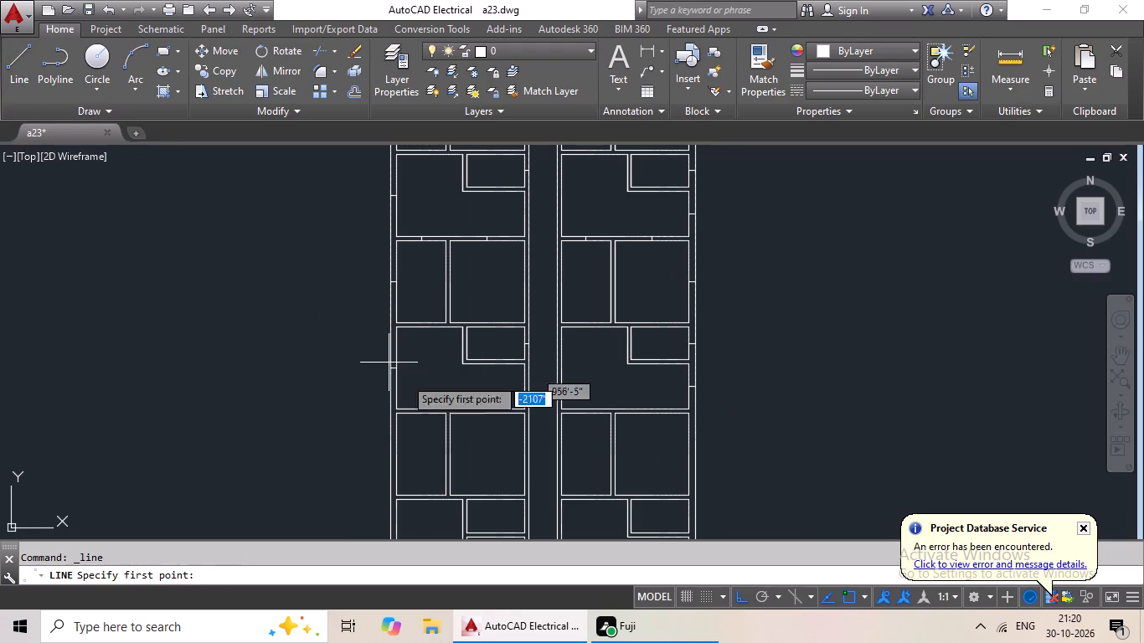
middle_click_drag(497, 445, 518, 378)
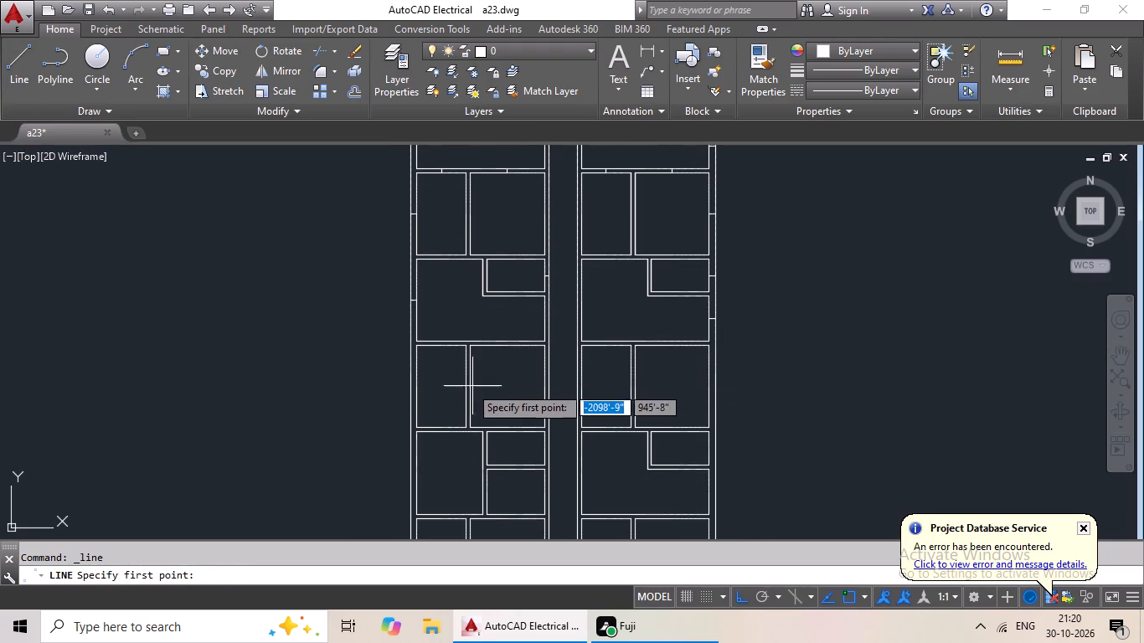
scroll(440, 373, "up", 3)
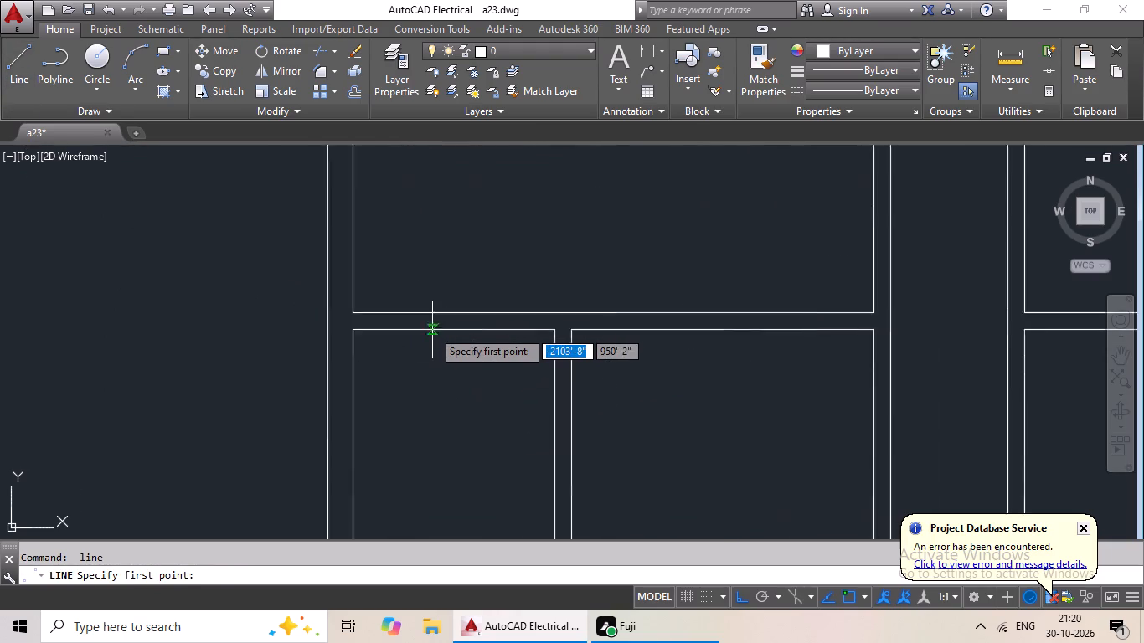
scroll(432, 330, "up", 1)
left_click(463, 329)
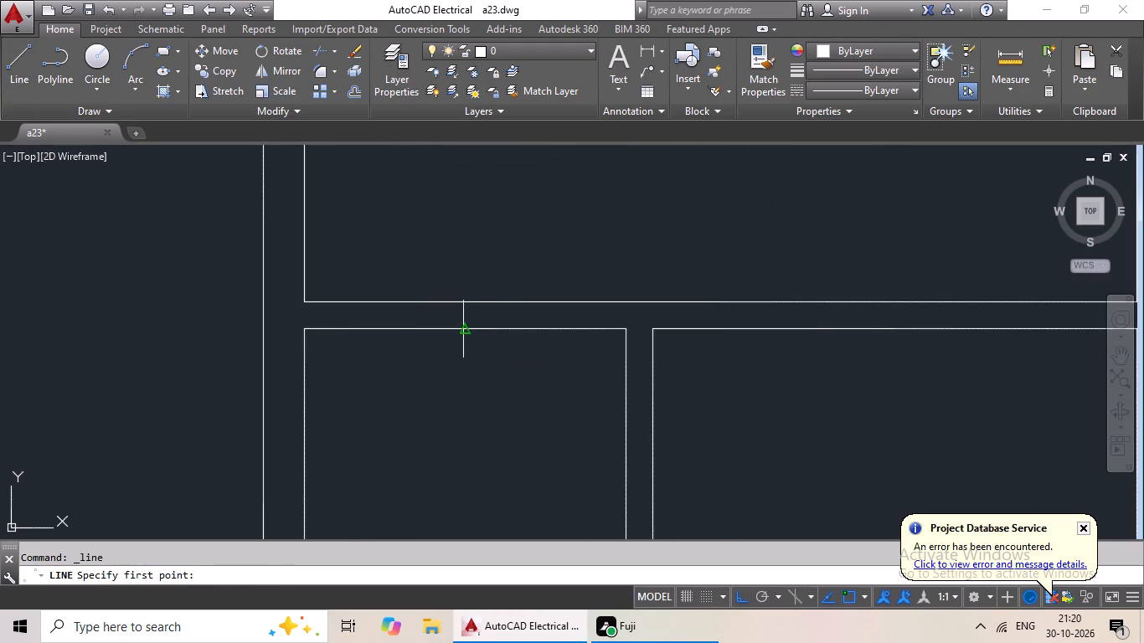
left_click(465, 300)
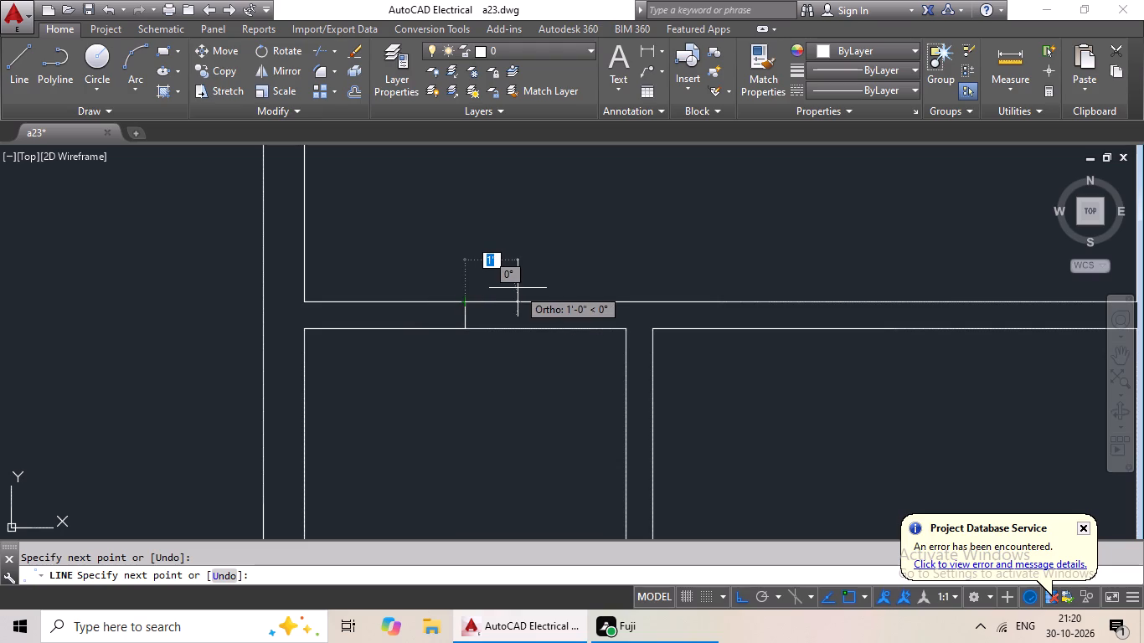
key("Escape")
left_click(1, 54)
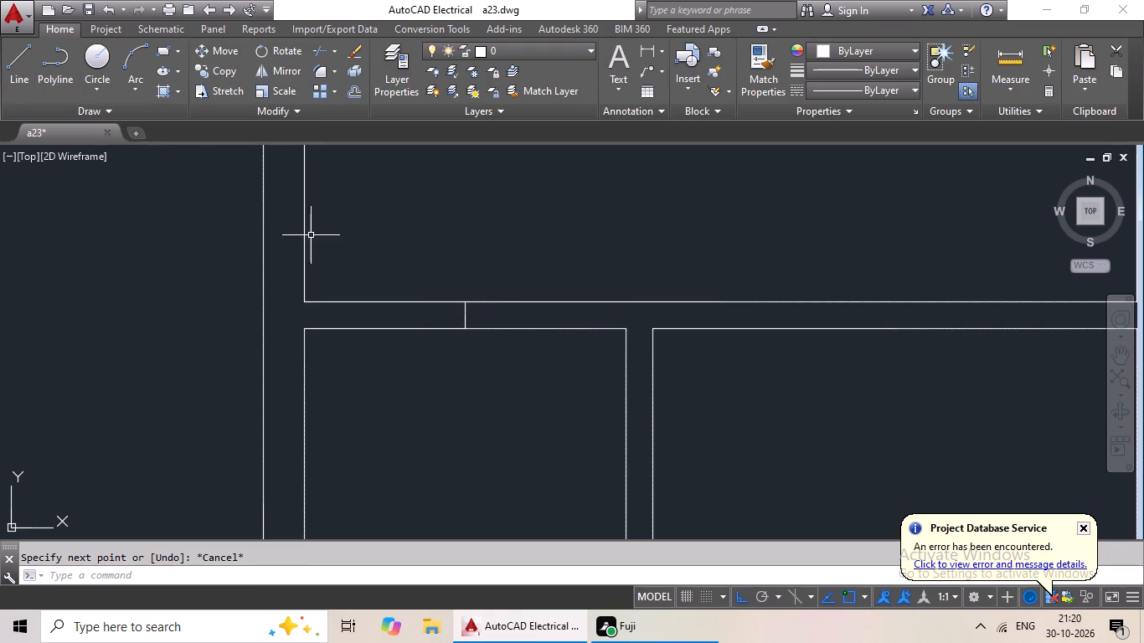
Draw a short vertical line across the same west-block partition at the midpoint of the wide room's top edge.
scroll(561, 310, "down", 3)
middle_click_drag(624, 394, 508, 413)
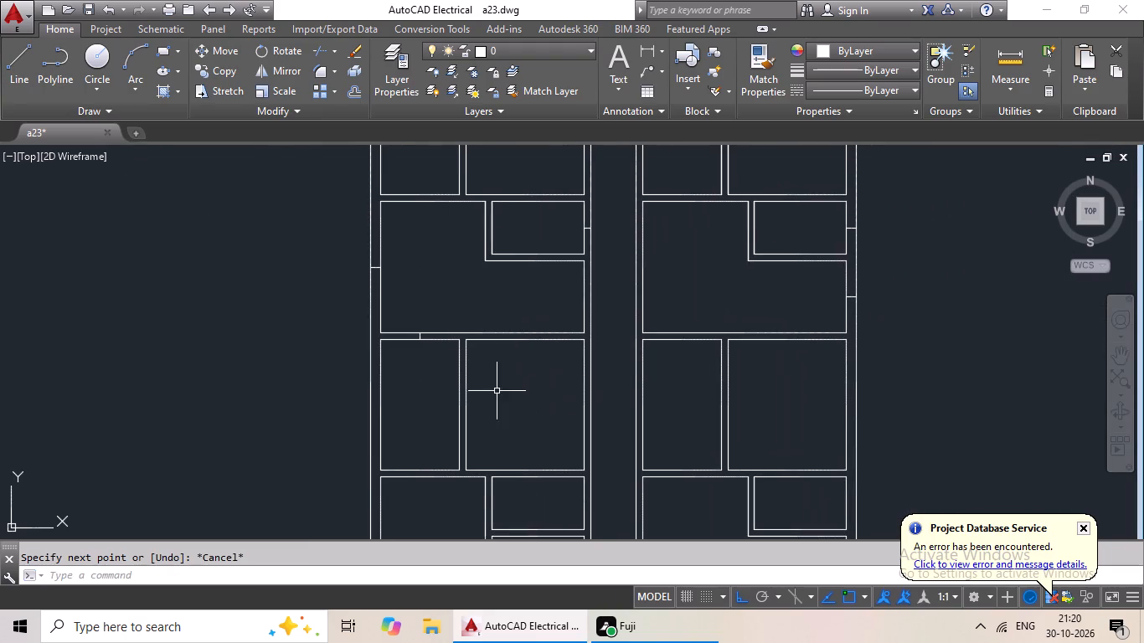
scroll(530, 369, "up", 1)
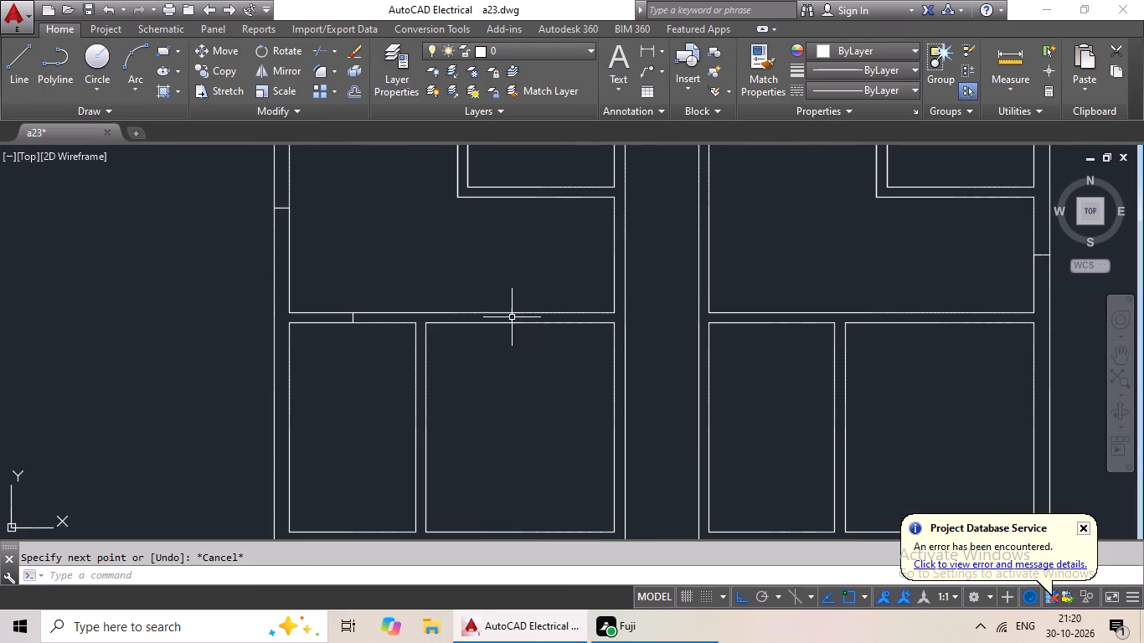
left_click(25, 90)
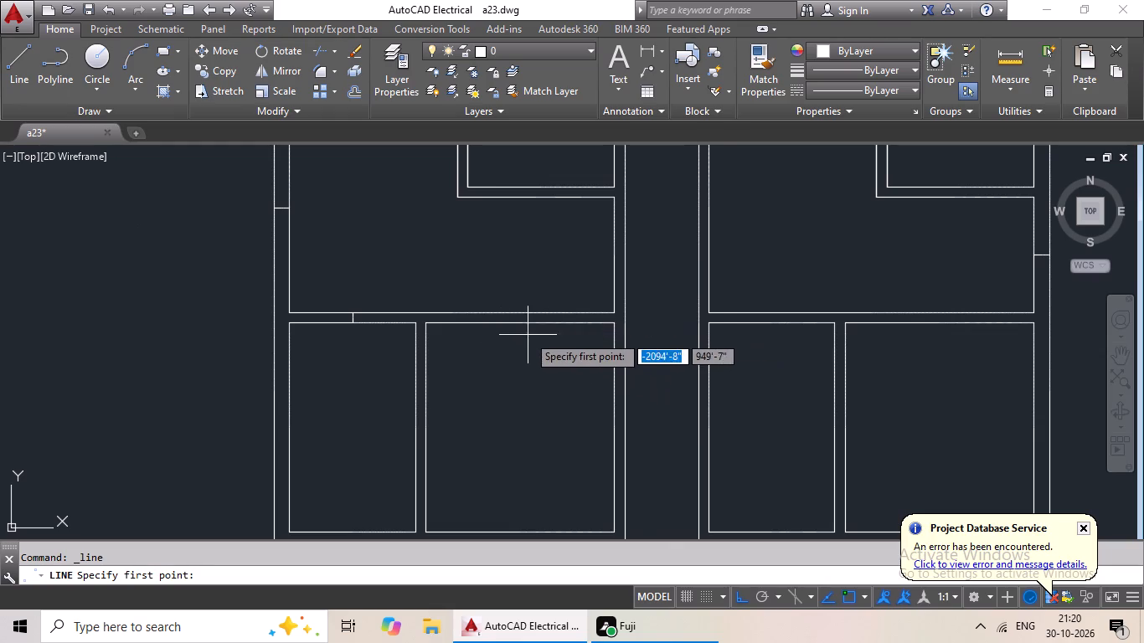
scroll(525, 329, "up", 1)
left_click(517, 320)
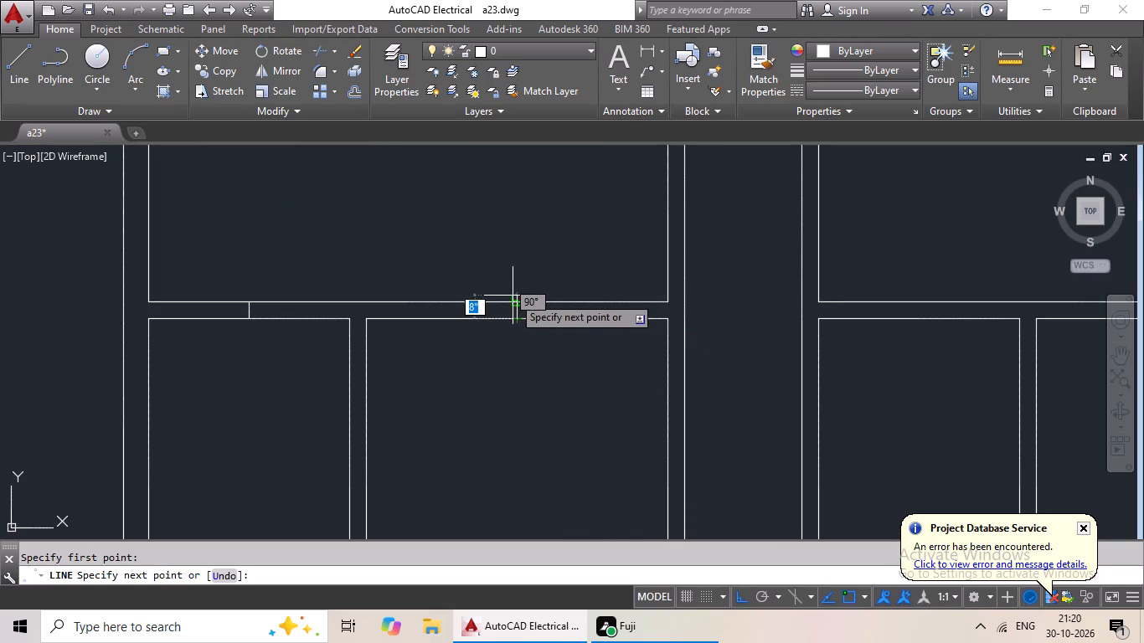
left_click(521, 304)
key("Escape")
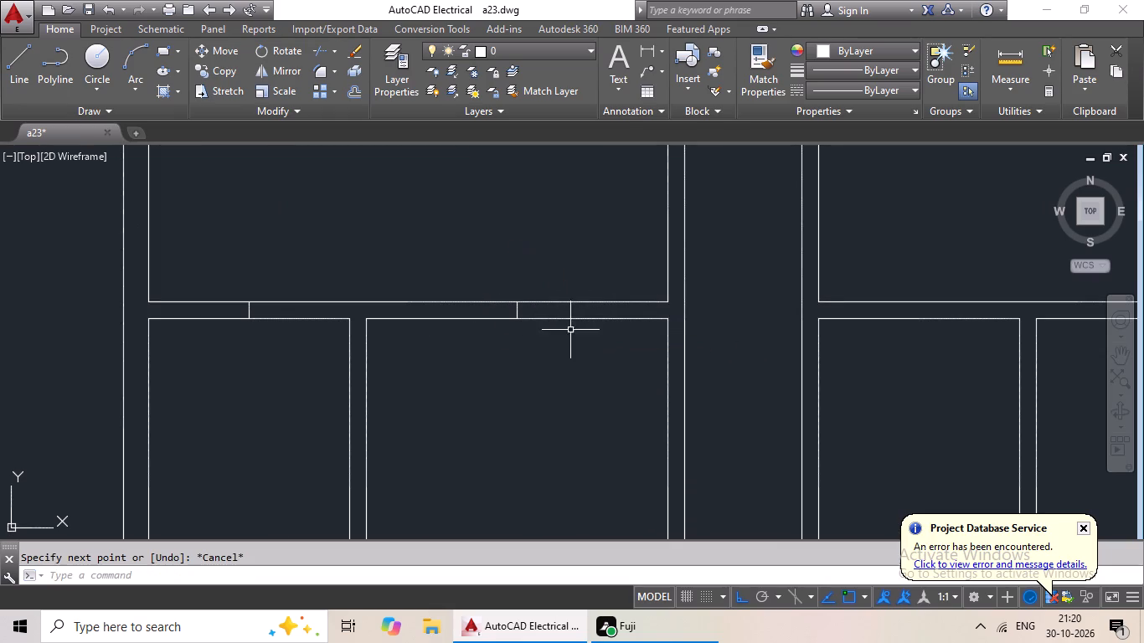
Draw a line about 9" long across the west block's outer west wall at the midpoint of the narrow room's side.
left_click(13, 78)
scroll(392, 170, "down", 2)
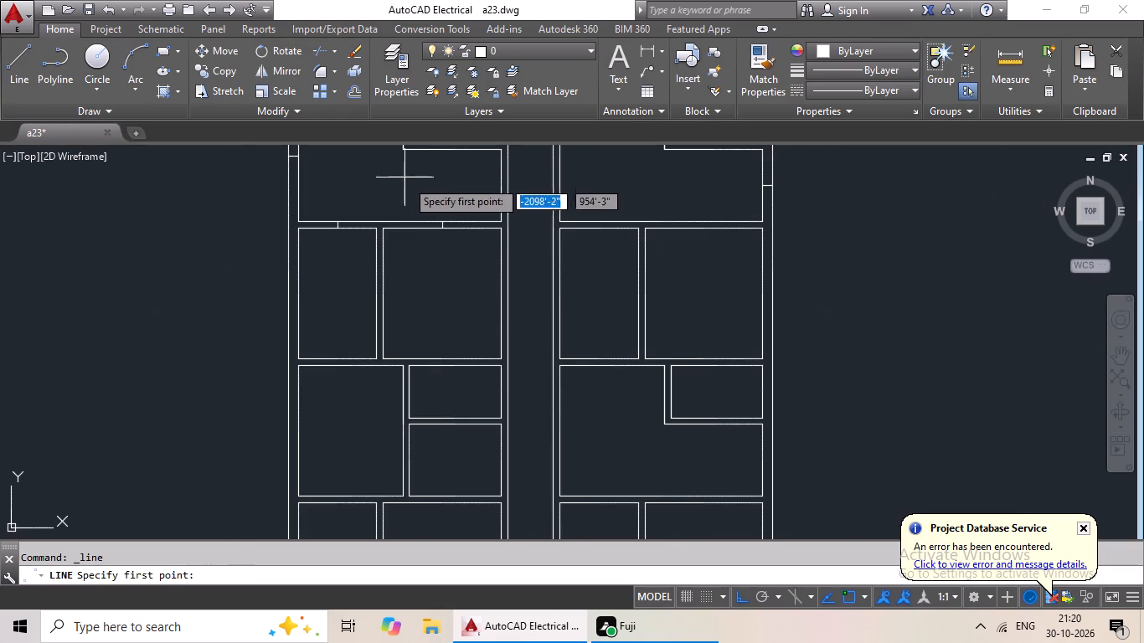
middle_click_drag(428, 295, 463, 271)
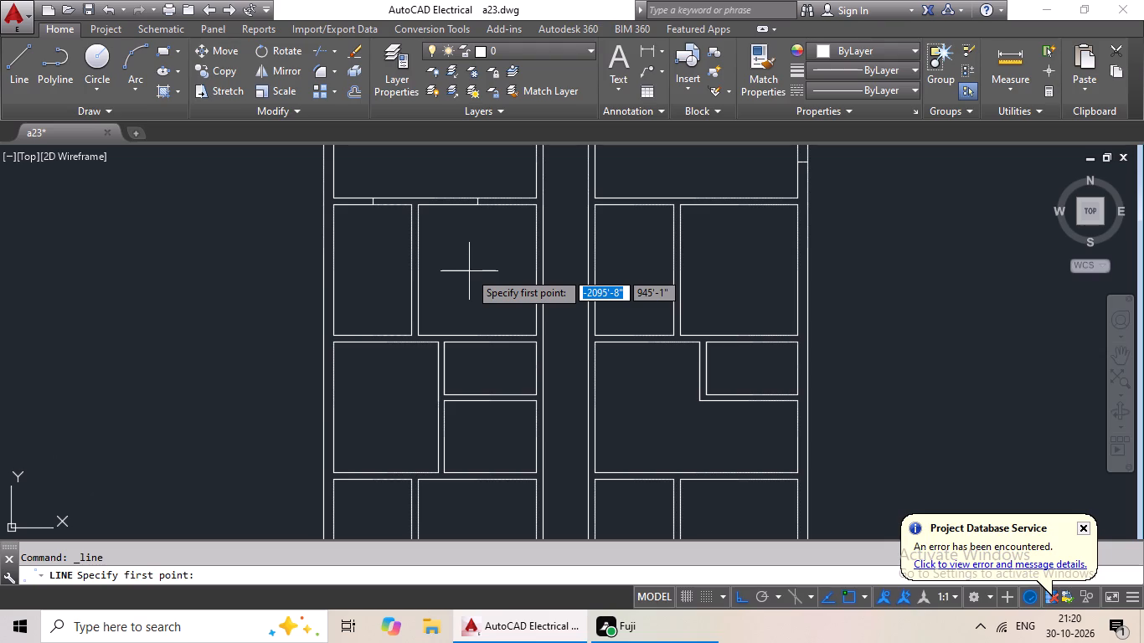
scroll(350, 271, "up", 1)
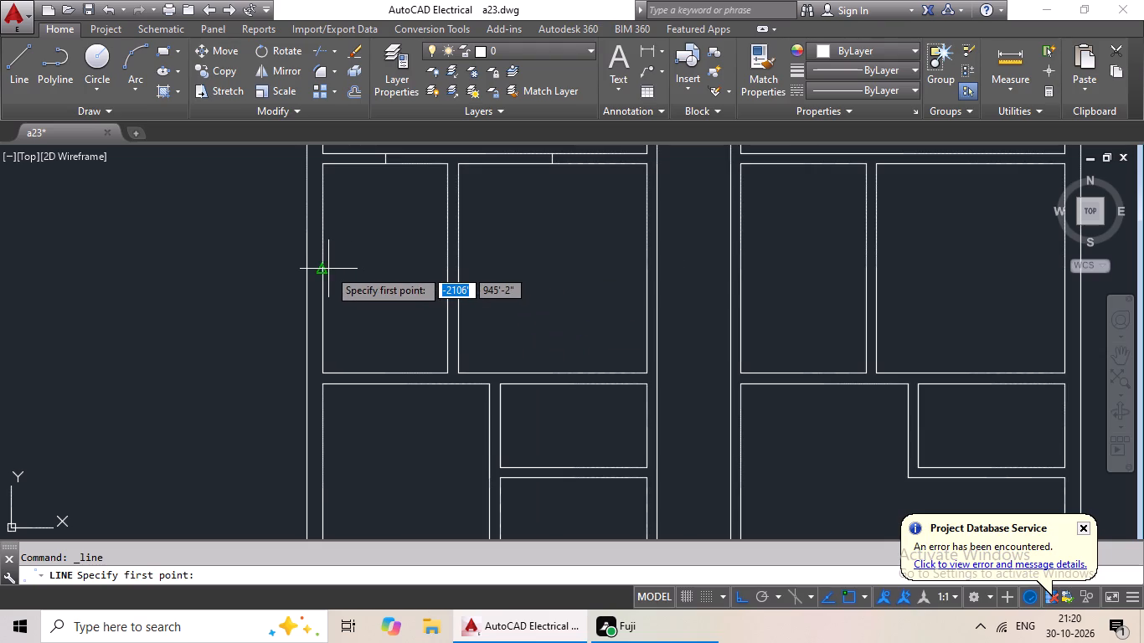
left_click(322, 271)
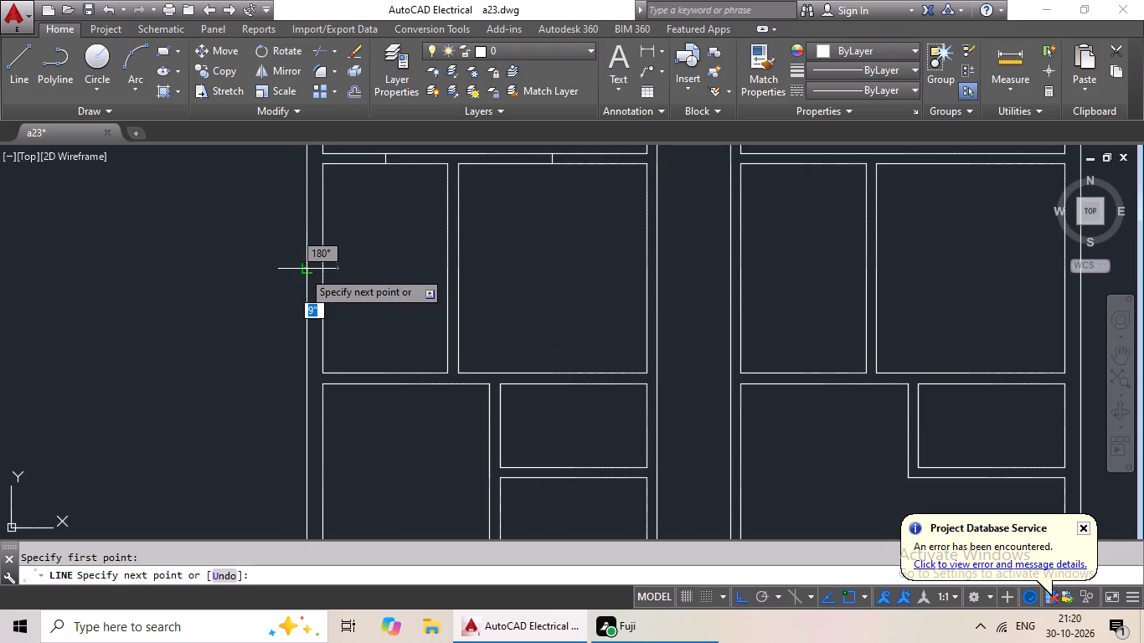
left_click(302, 270)
key("Escape")
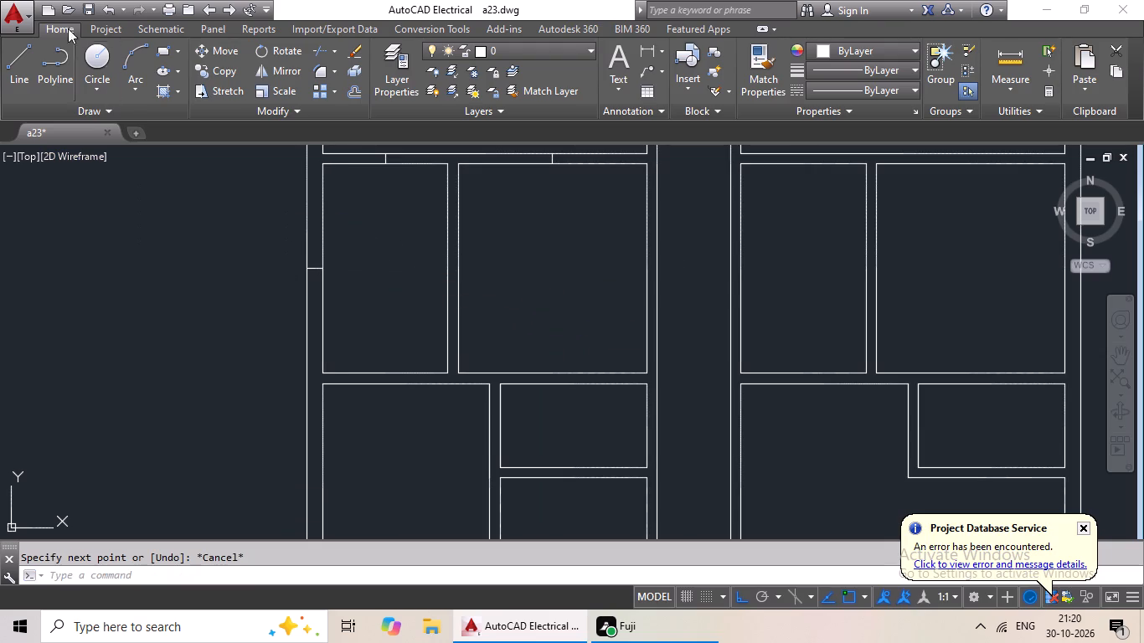
Draw a short horizontal line across the west block's corridor wall at the midpoint of the wide room's east side.
left_click(25, 63)
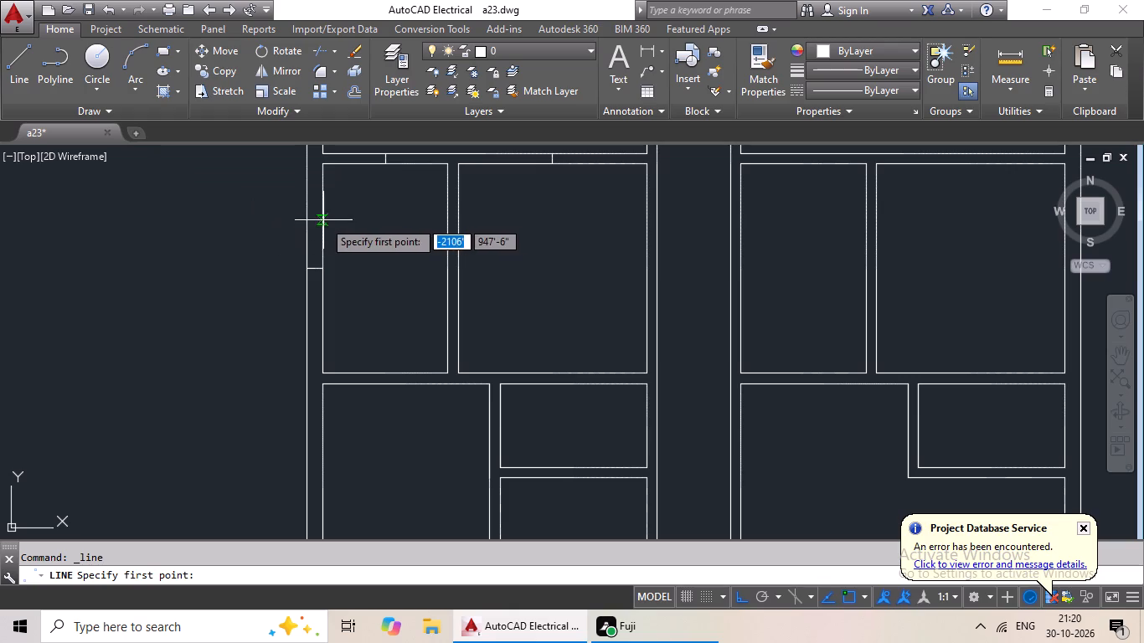
middle_click_drag(538, 310, 548, 244)
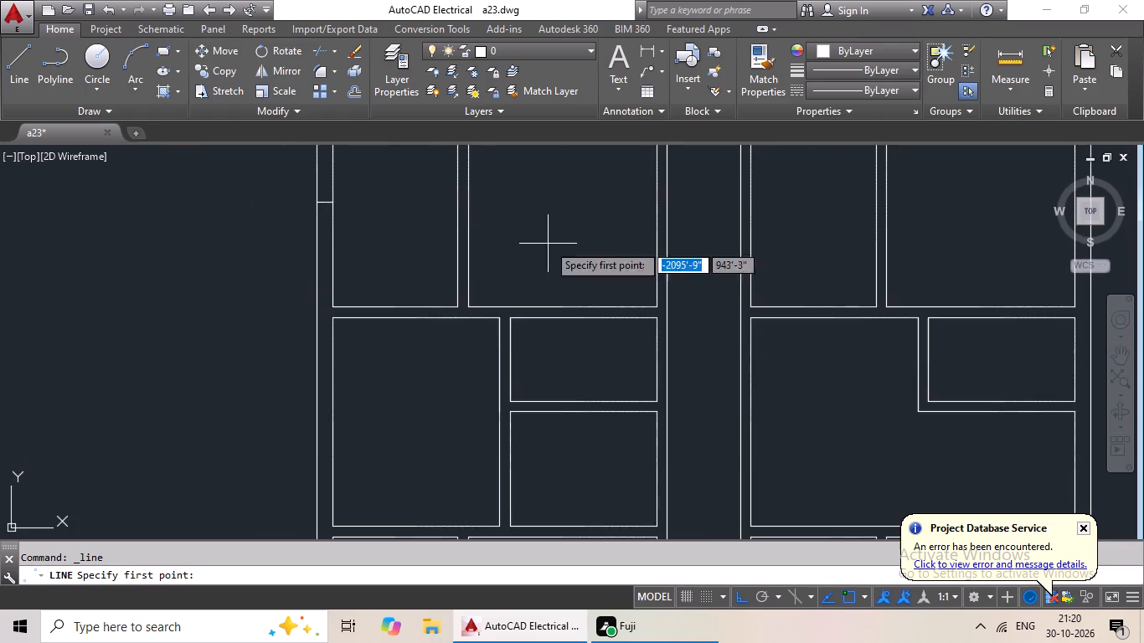
scroll(587, 270, "down", 1)
middle_click_drag(585, 263, 528, 324)
scroll(581, 283, "up", 1)
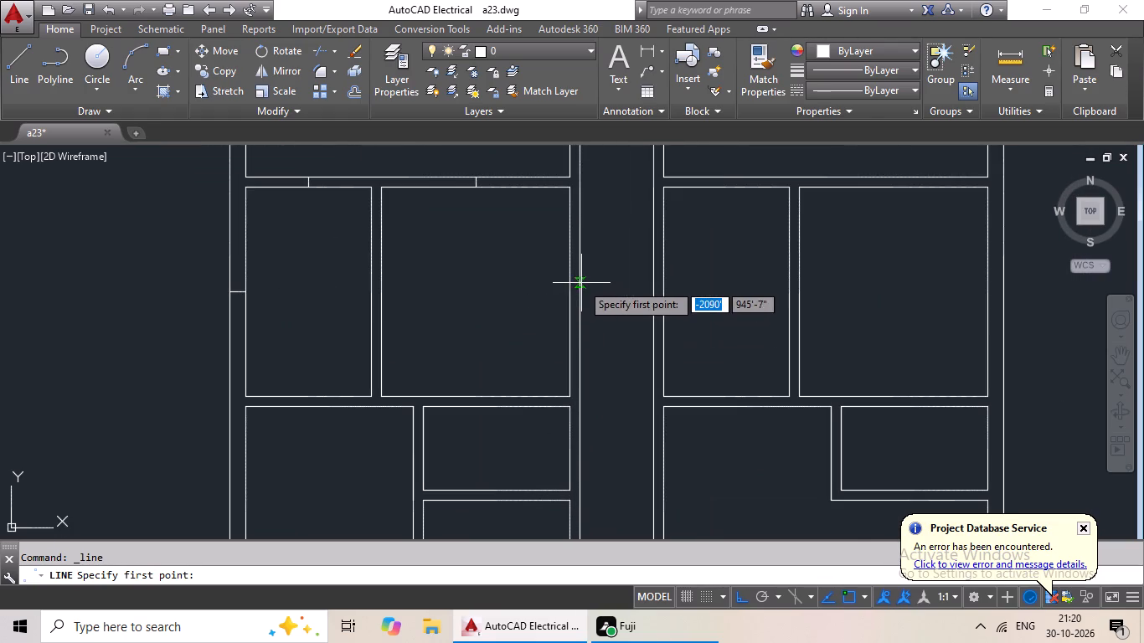
left_click(568, 291)
scroll(600, 289, "up", 2)
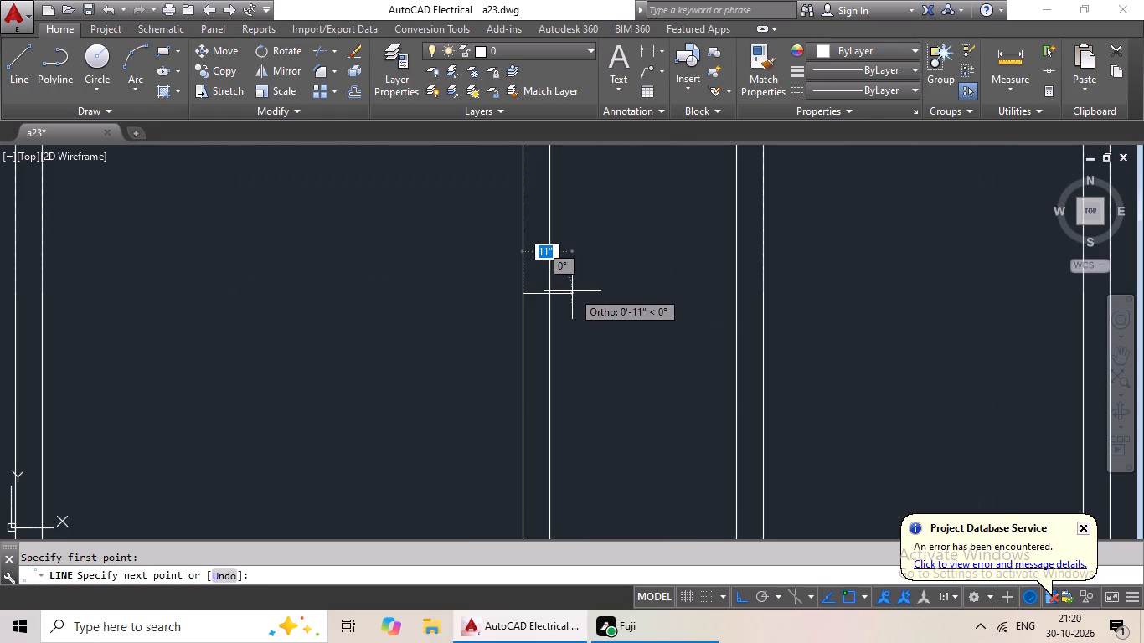
left_click(551, 296)
key("Escape")
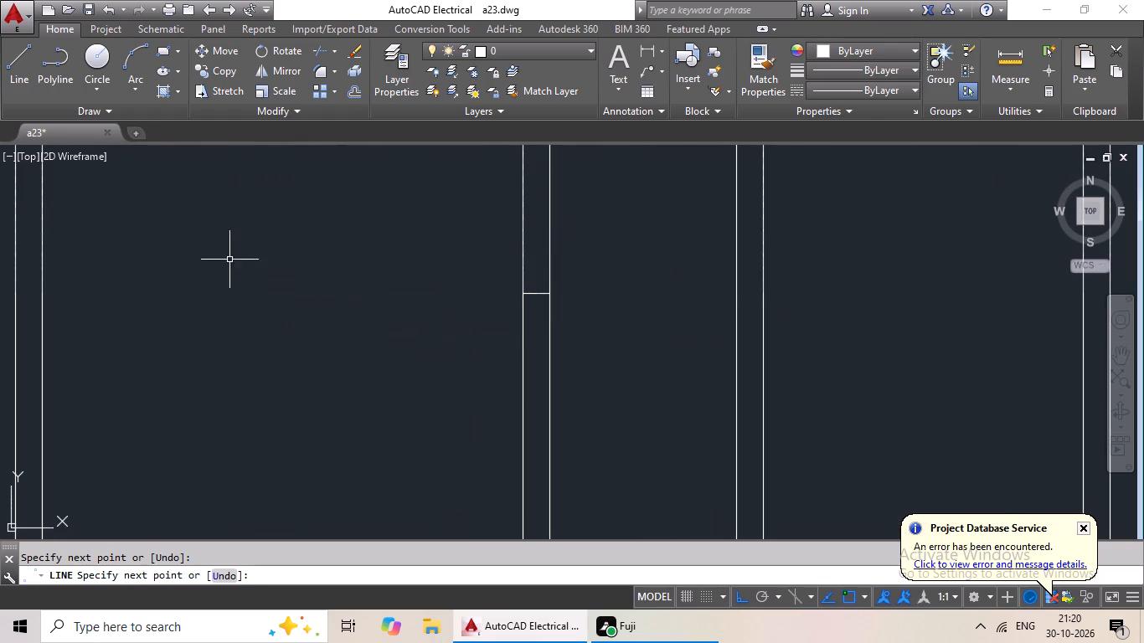
key("Escape")
Draw a short horizontal line across the west block's corridor wall at the midpoint of the small upper room below the wide room.
left_click(21, 56)
scroll(385, 315, "down", 3)
middle_click_drag(404, 327, 406, 204)
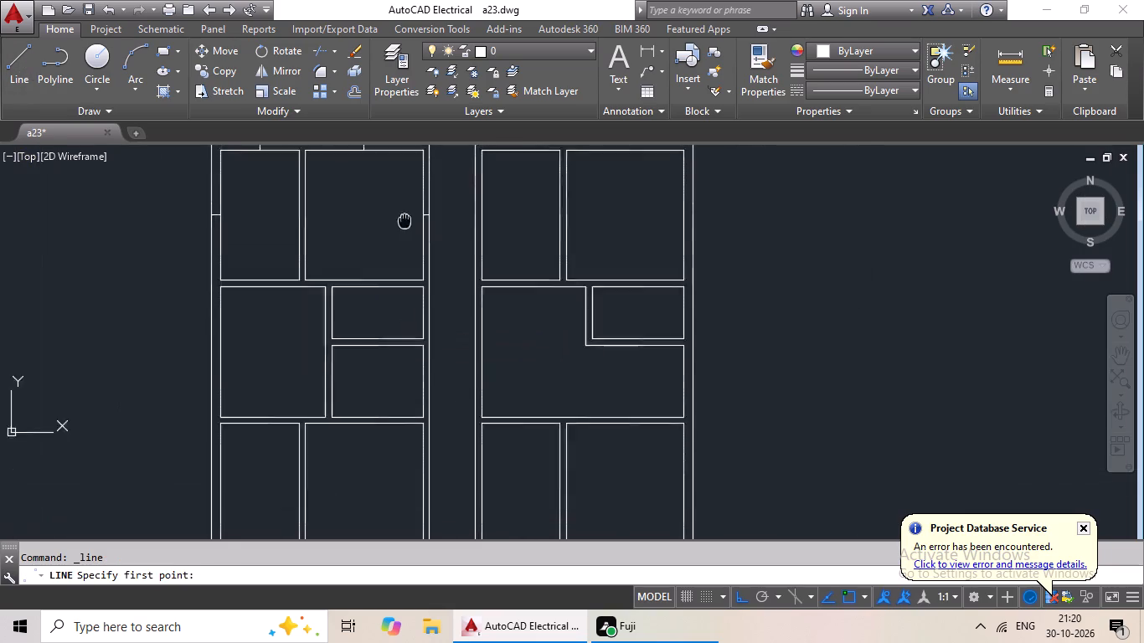
middle_click_drag(406, 204, 410, 184)
scroll(450, 255, "up", 2)
left_click(395, 275)
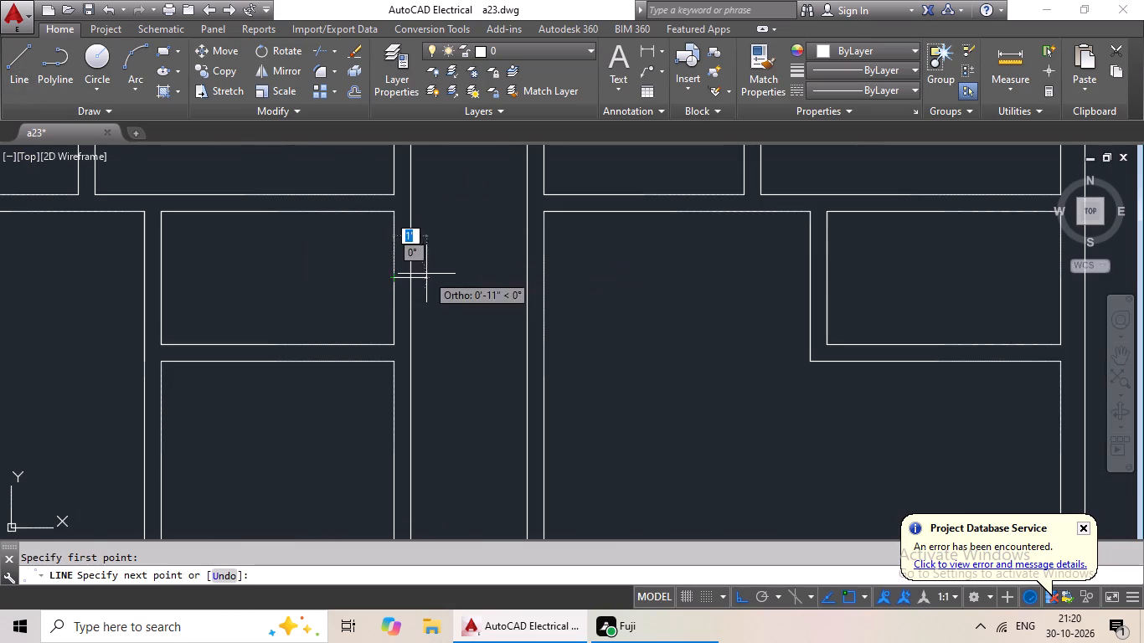
left_click(416, 278)
key("Escape")
Draw a vertical line about 6" long across the east block's partition below the L-shaped room, at the wide room's top-edge midpoint.
scroll(470, 263, "down", 3)
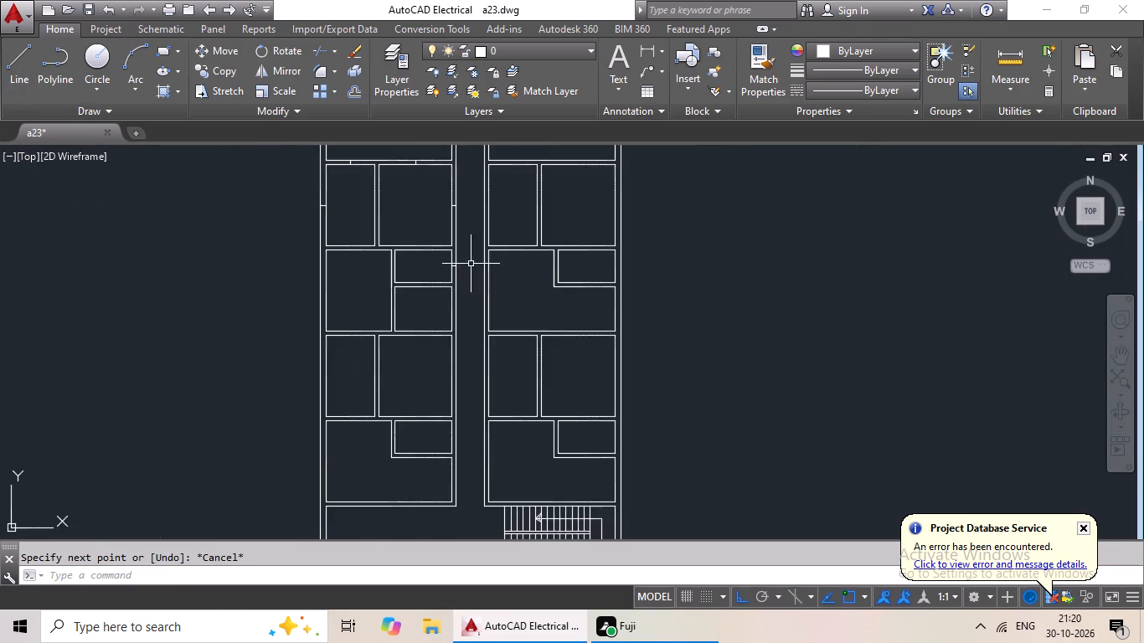
middle_click_drag(471, 264, 363, 313)
left_click(24, 45)
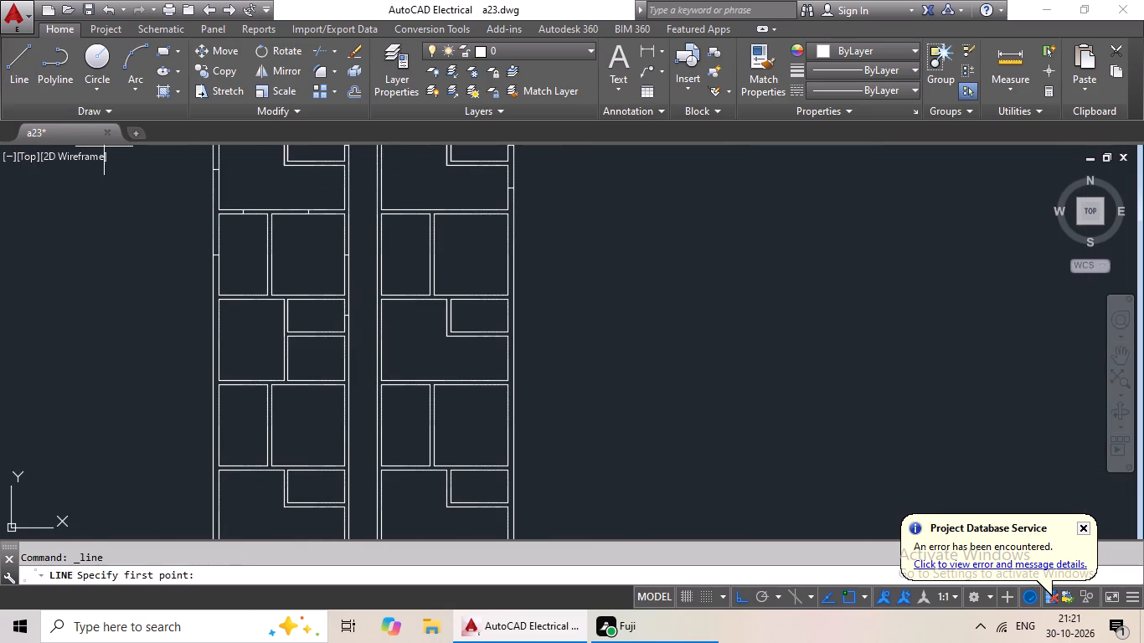
middle_click_drag(437, 221, 393, 279)
middle_click_drag(446, 272, 410, 296)
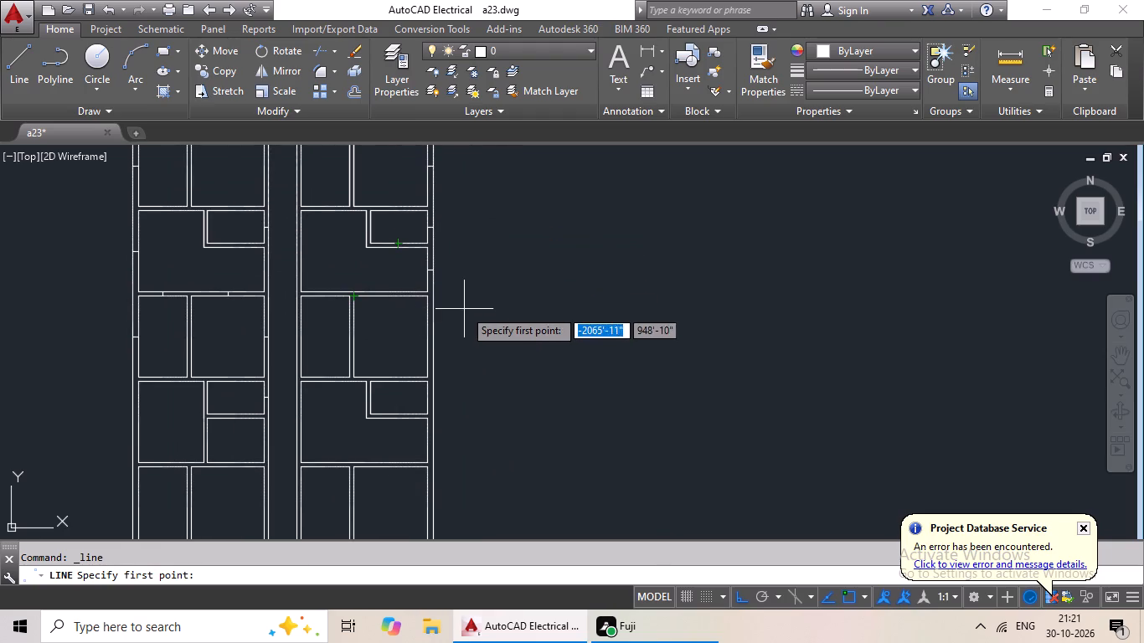
scroll(419, 309, "up", 3)
scroll(432, 316, "down", 2)
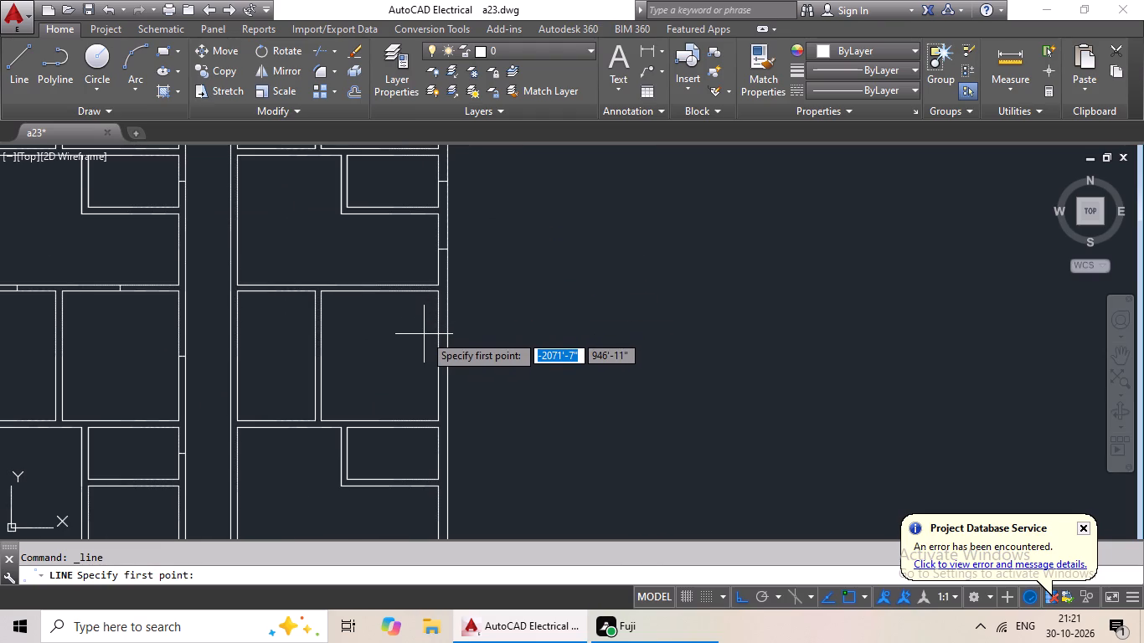
scroll(380, 292, "up", 1)
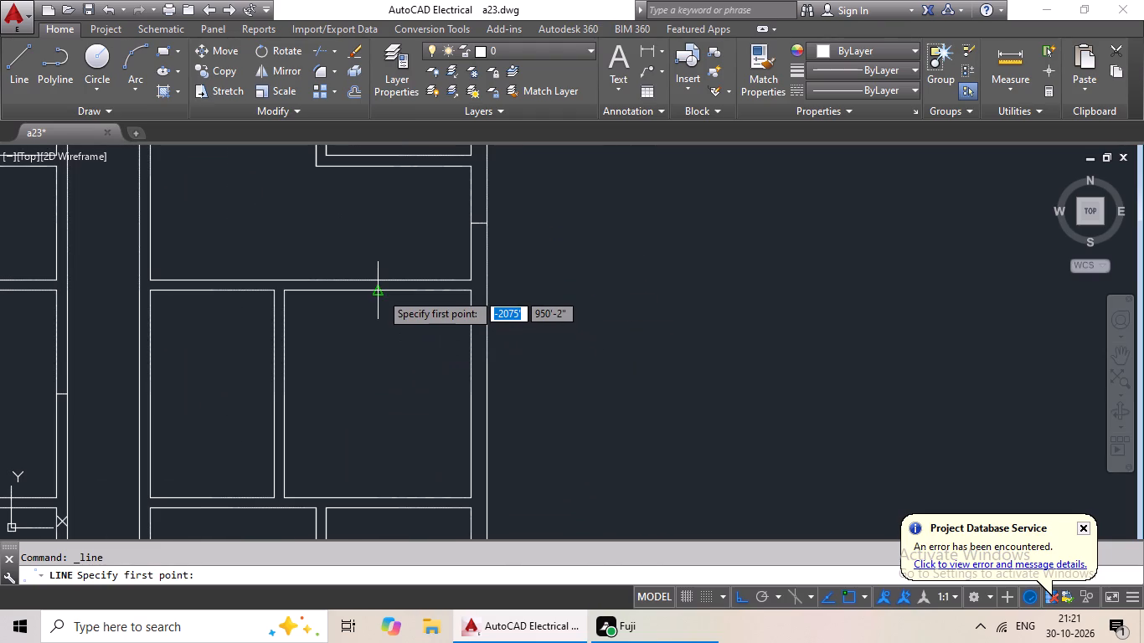
left_click(380, 291)
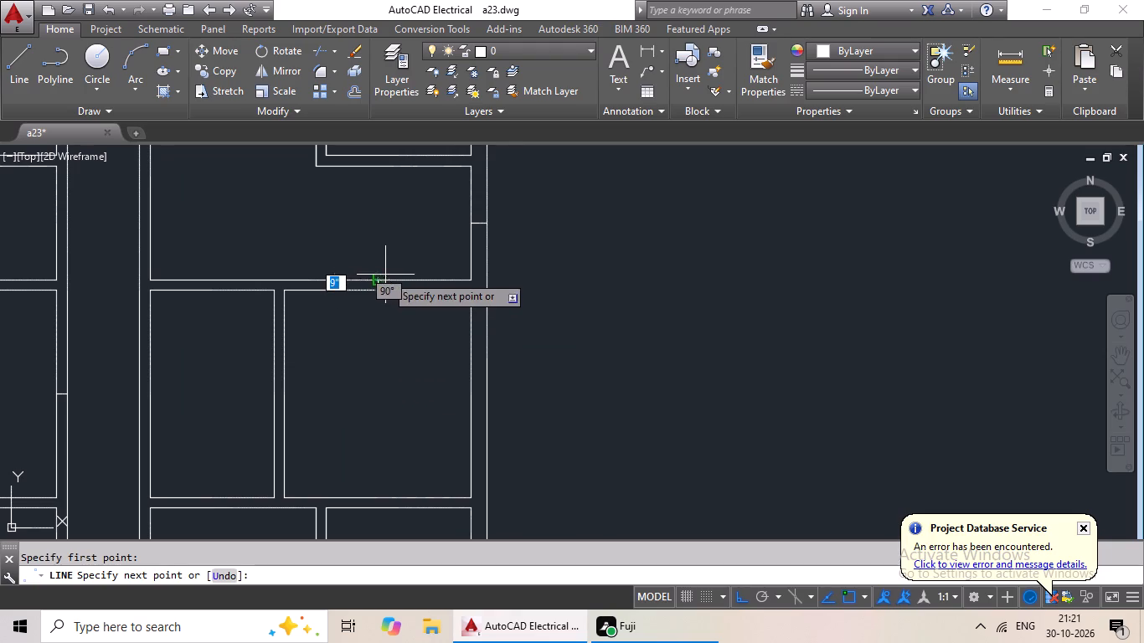
scroll(376, 282, "up", 3)
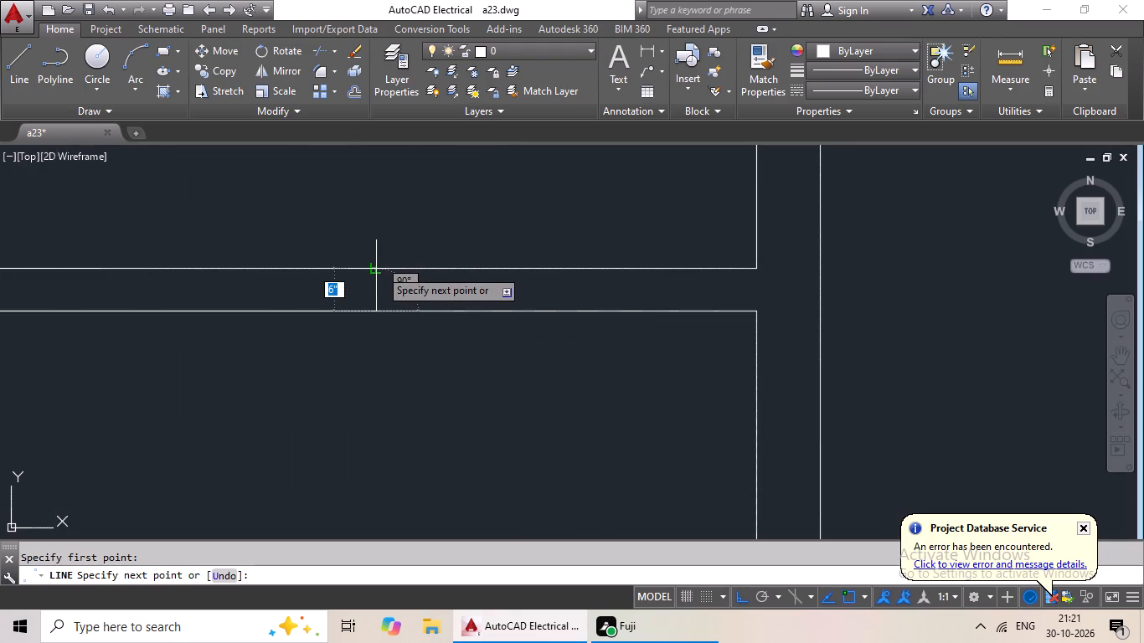
left_click(379, 269)
key("Escape")
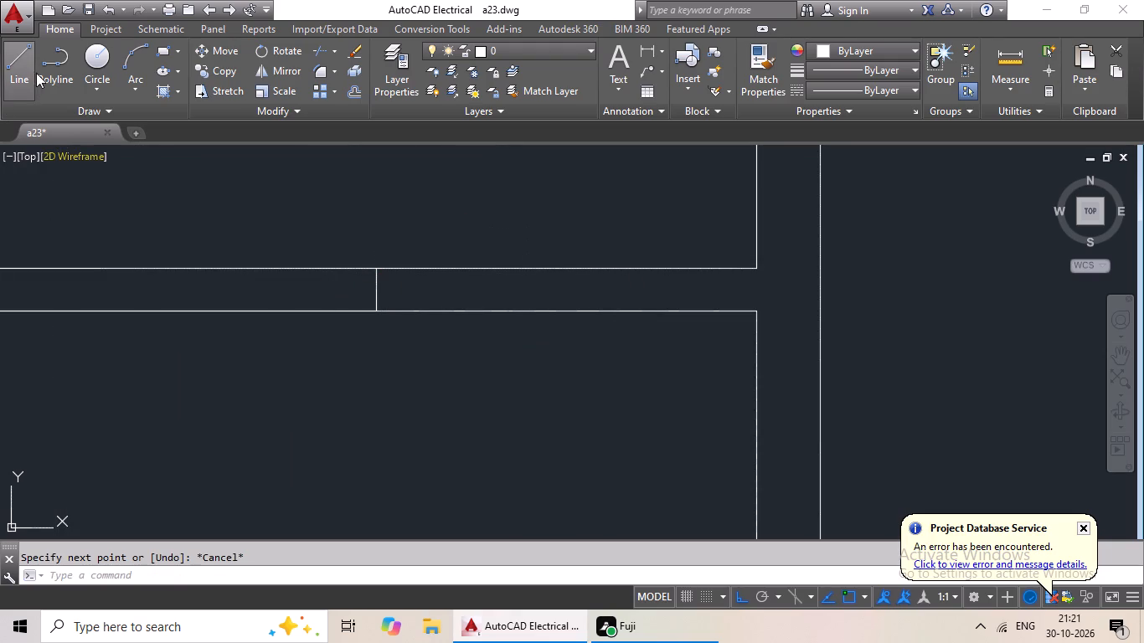
Draw a vertical line about 6" long across the east block's partition below the L-shaped room, at the narrow room's top-edge midpoint.
left_click_drag(14, 68, 19, 77)
scroll(379, 277, "down", 3)
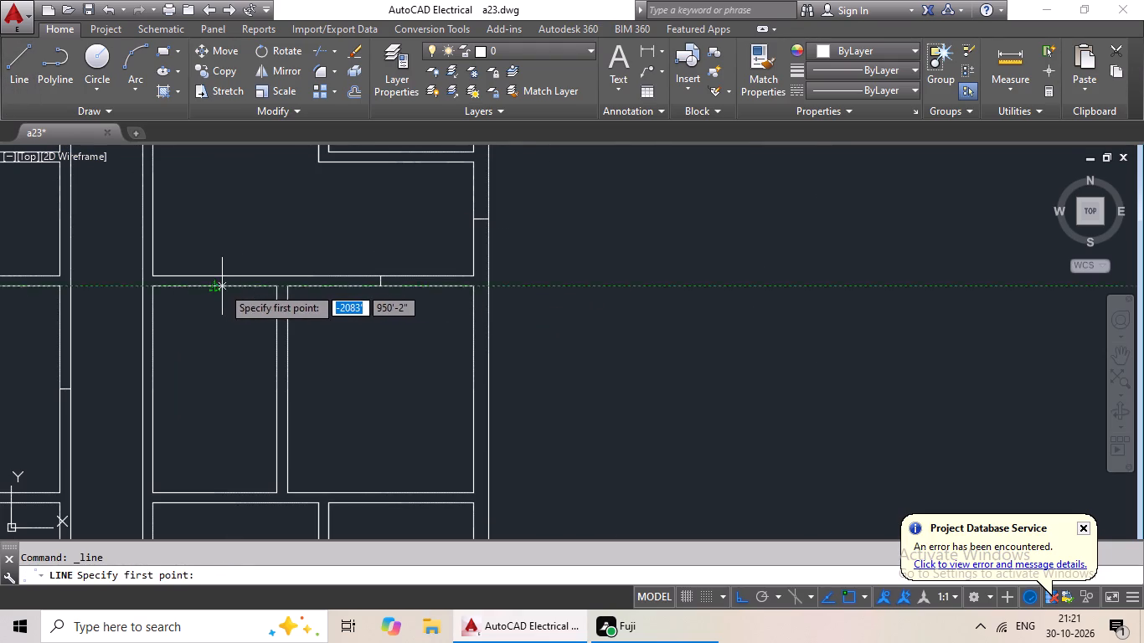
left_click(213, 286)
scroll(215, 278, "up", 4)
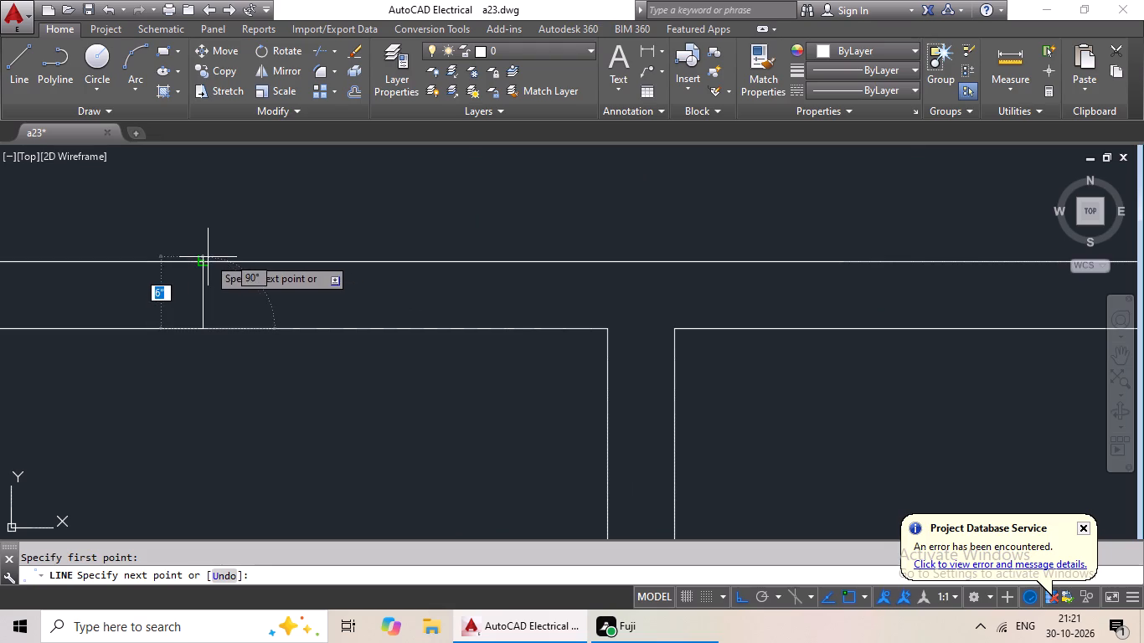
left_click(205, 259)
key("Escape")
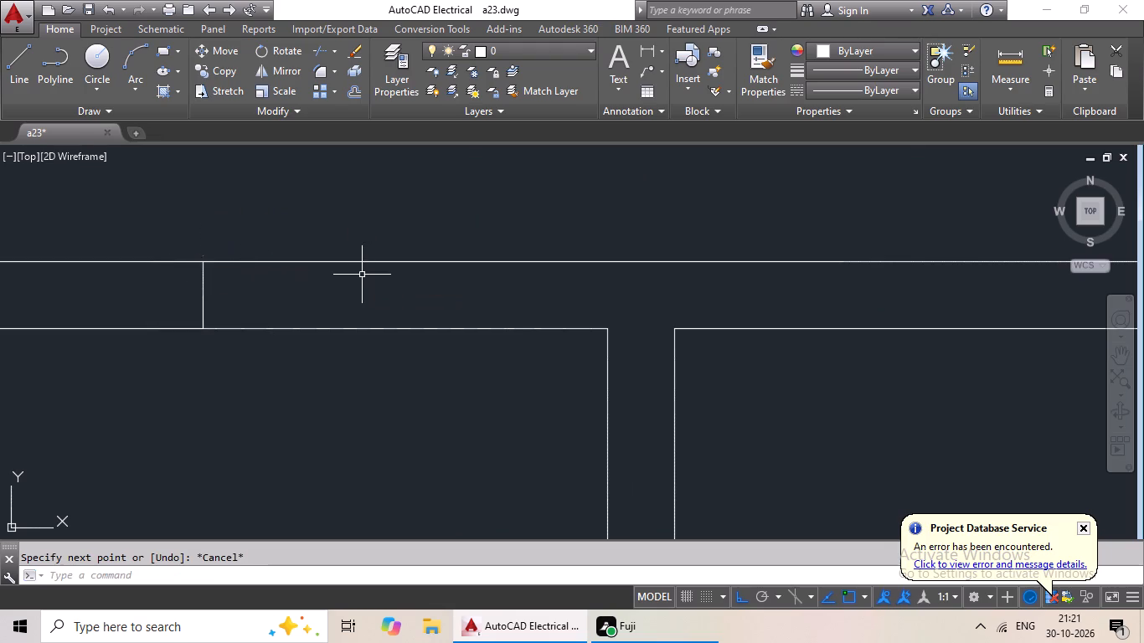
Draw a horizontal line about 9" long across the east block's outer east wall at the midpoint of the wide room's side.
left_click(15, 76)
scroll(395, 293, "down", 3)
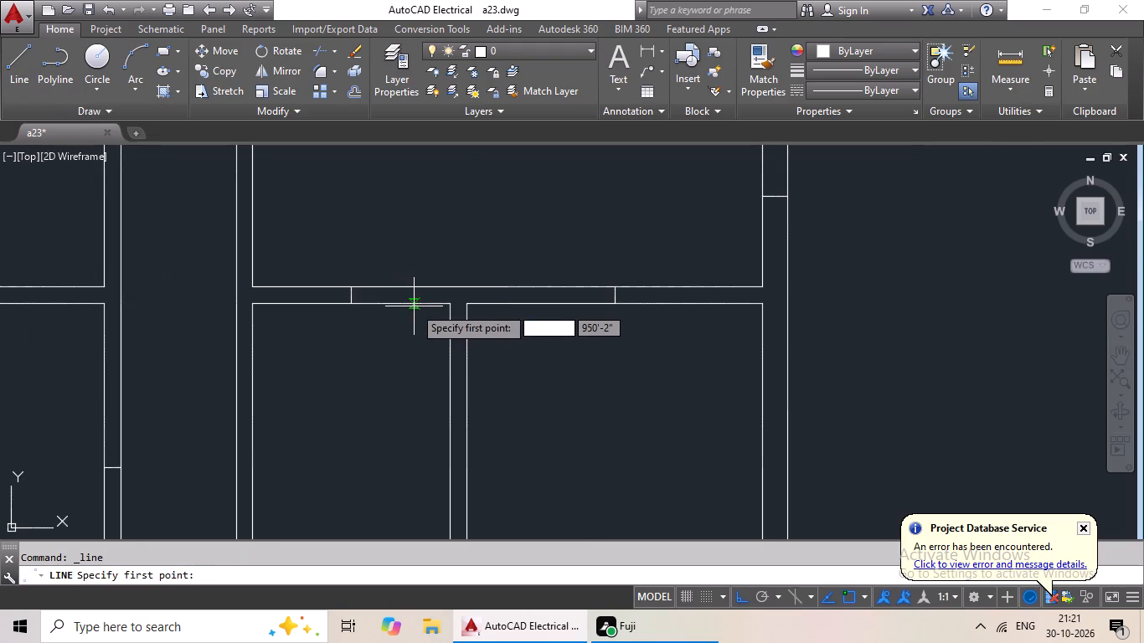
middle_click_drag(414, 306, 430, 236)
scroll(554, 363, "down", 1)
middle_click_drag(548, 363, 401, 368)
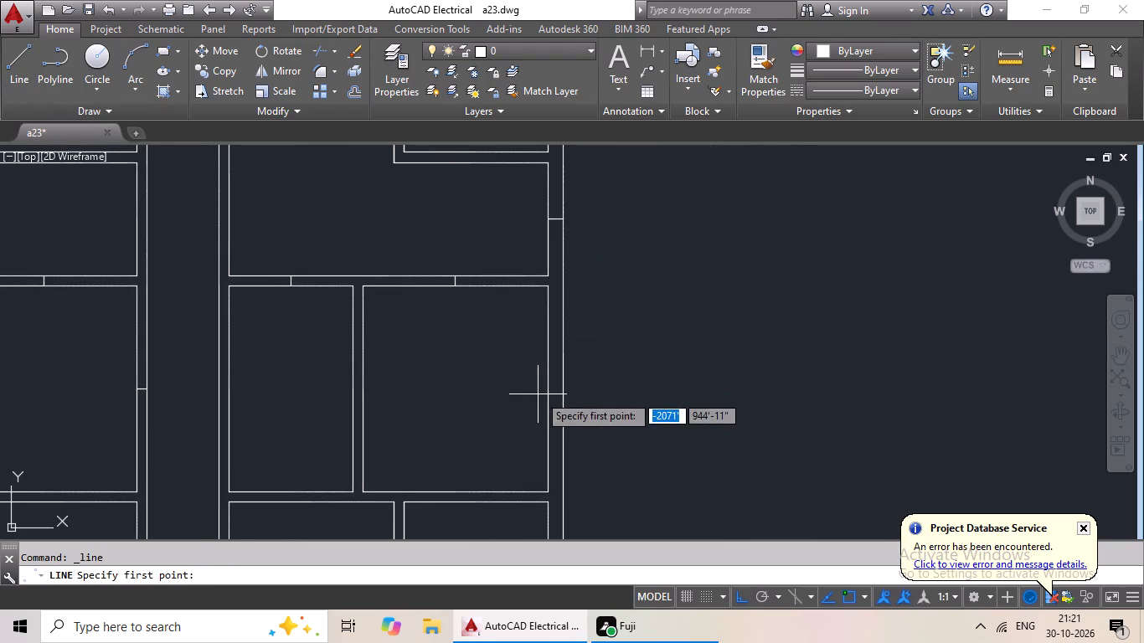
scroll(539, 394, "up", 1)
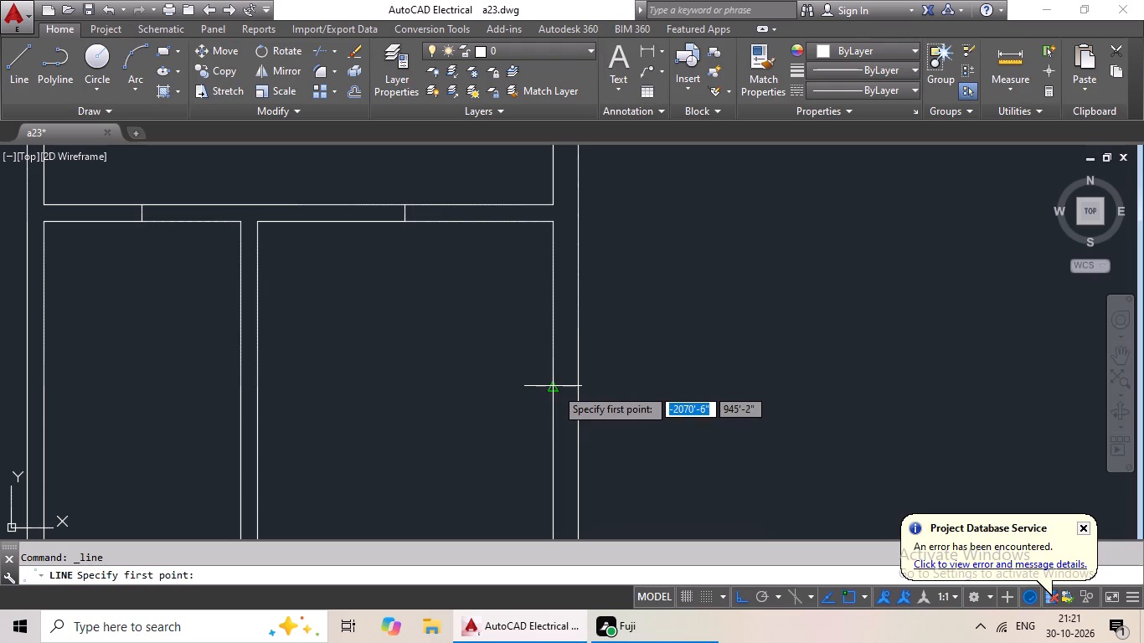
left_click(554, 385)
scroll(601, 384, "up", 2)
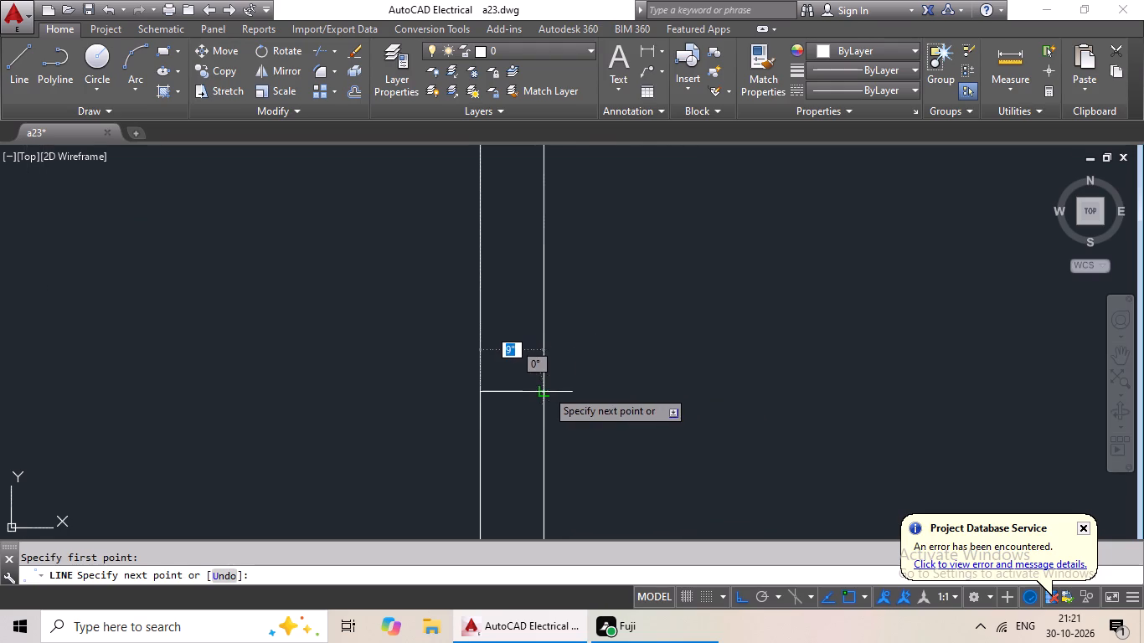
left_click_drag(545, 389, 553, 386)
key("Escape")
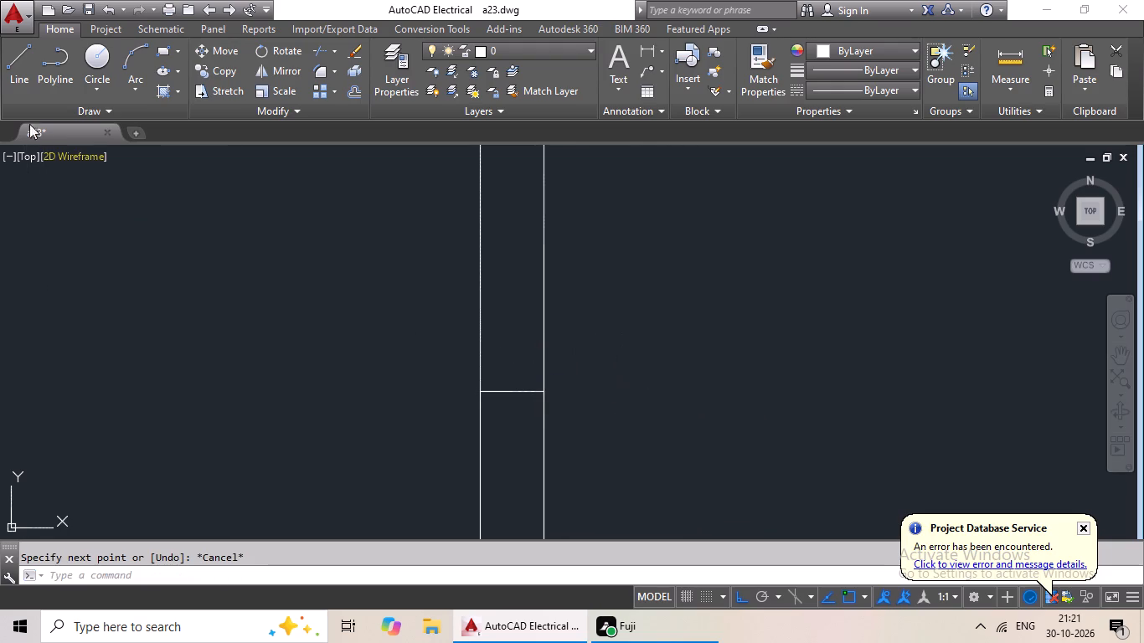
Draw a horizontal line about 9" long across the east block's outer east wall at the midpoint of the small room below the wide room.
left_click_drag(18, 84, 22, 91)
scroll(332, 280, "down", 2)
middle_click_drag(307, 311, 539, 321)
scroll(515, 327, "down", 1)
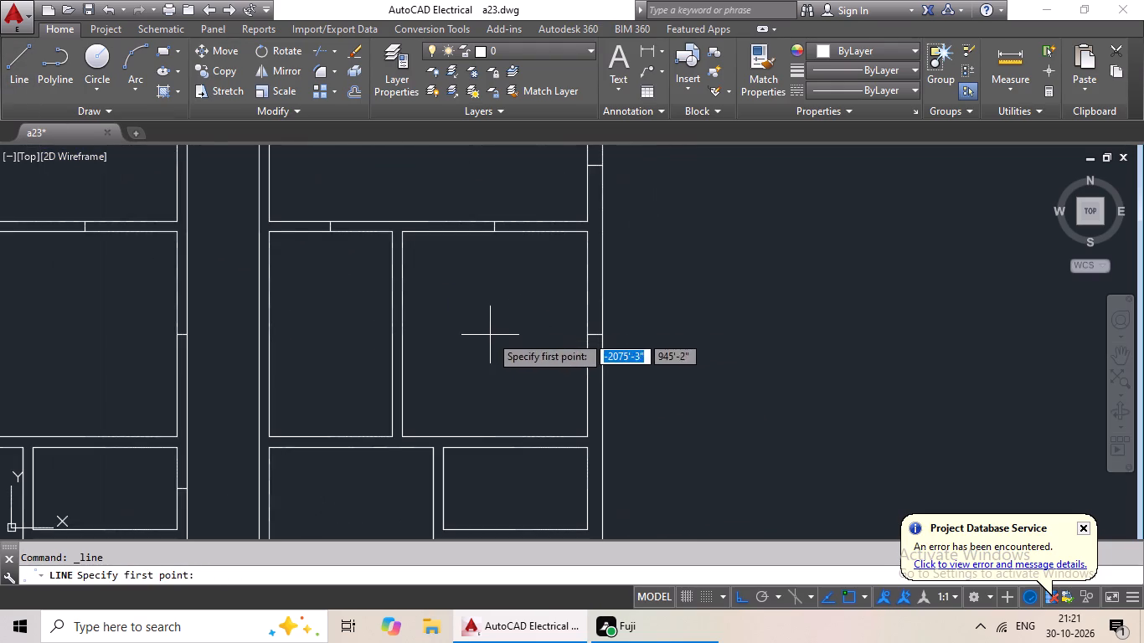
middle_click_drag(490, 334, 521, 288)
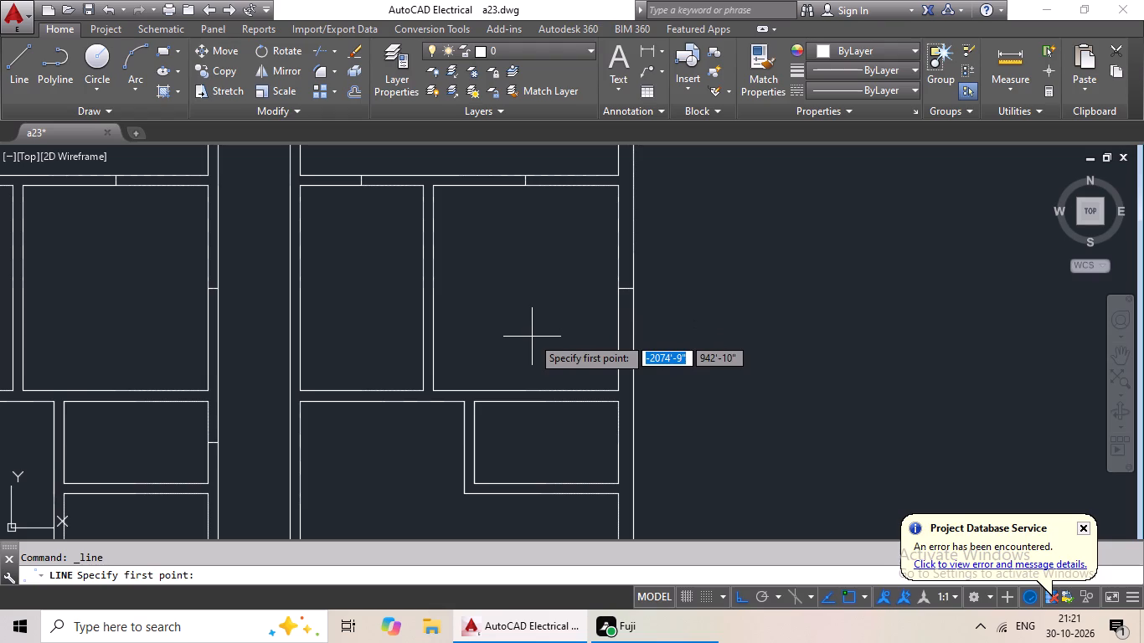
middle_click_drag(533, 327, 530, 293)
scroll(646, 383, "up", 2)
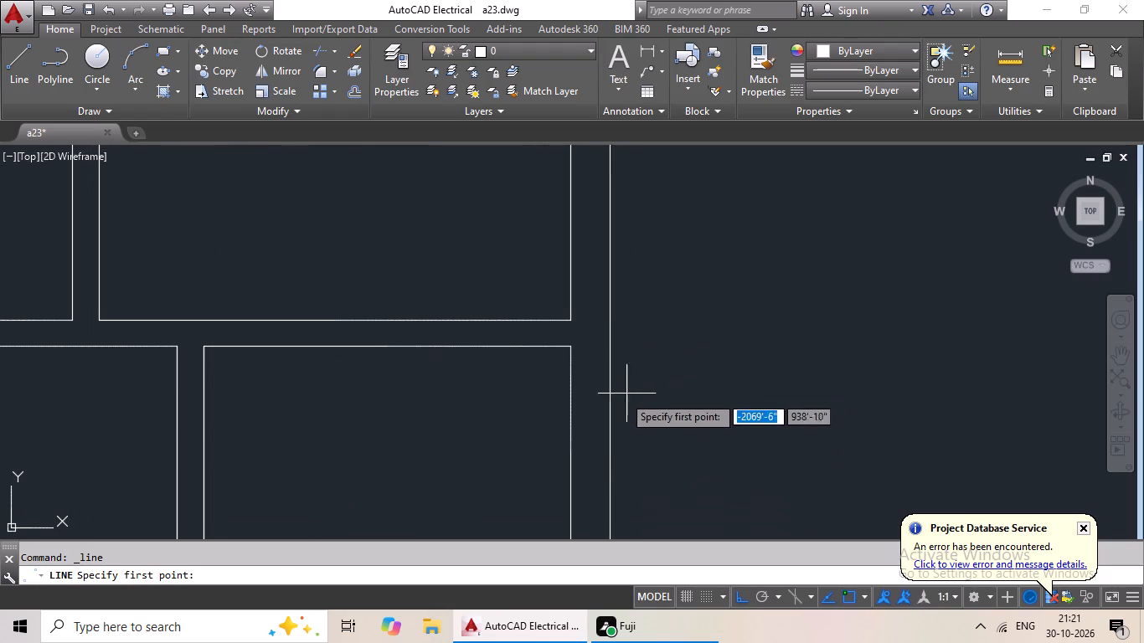
scroll(575, 447, "down", 1)
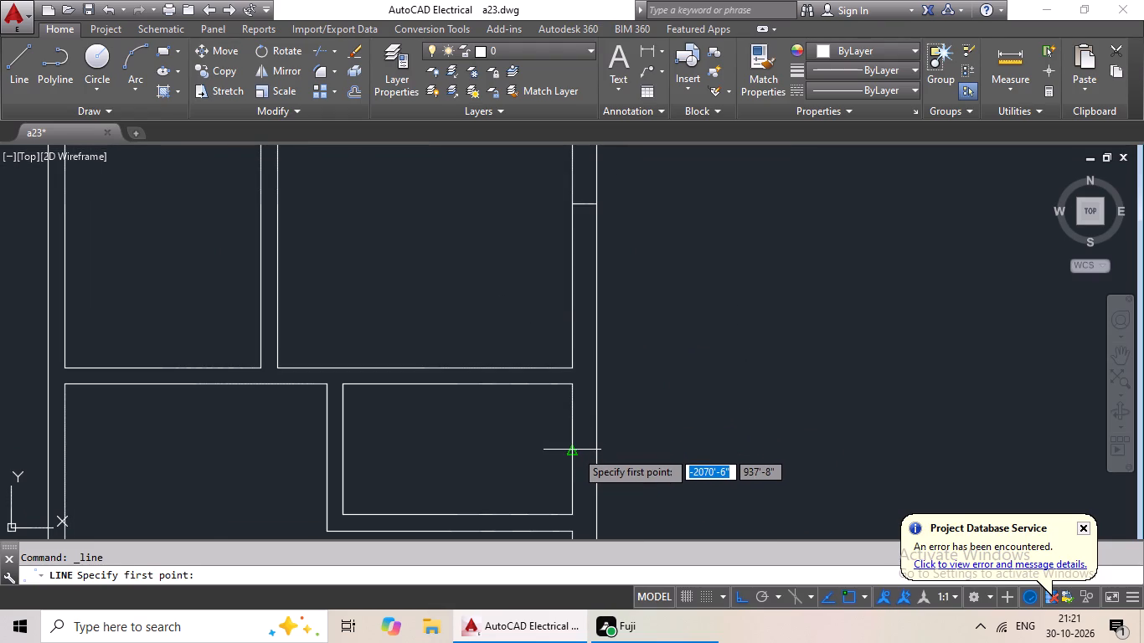
left_click(575, 450)
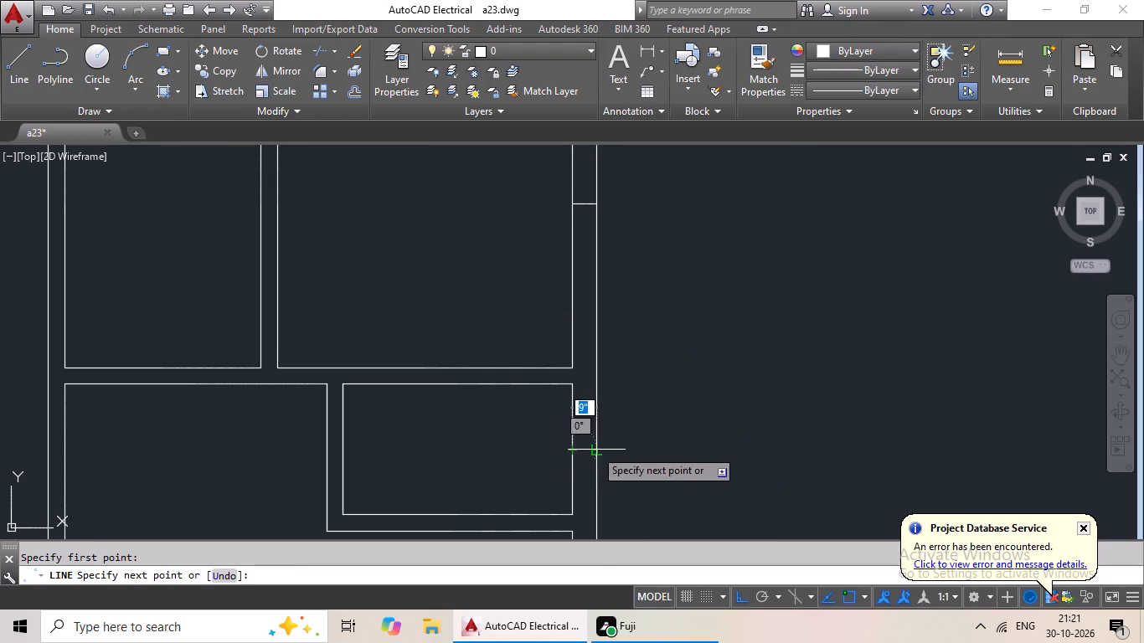
left_click(594, 449)
key("Escape")
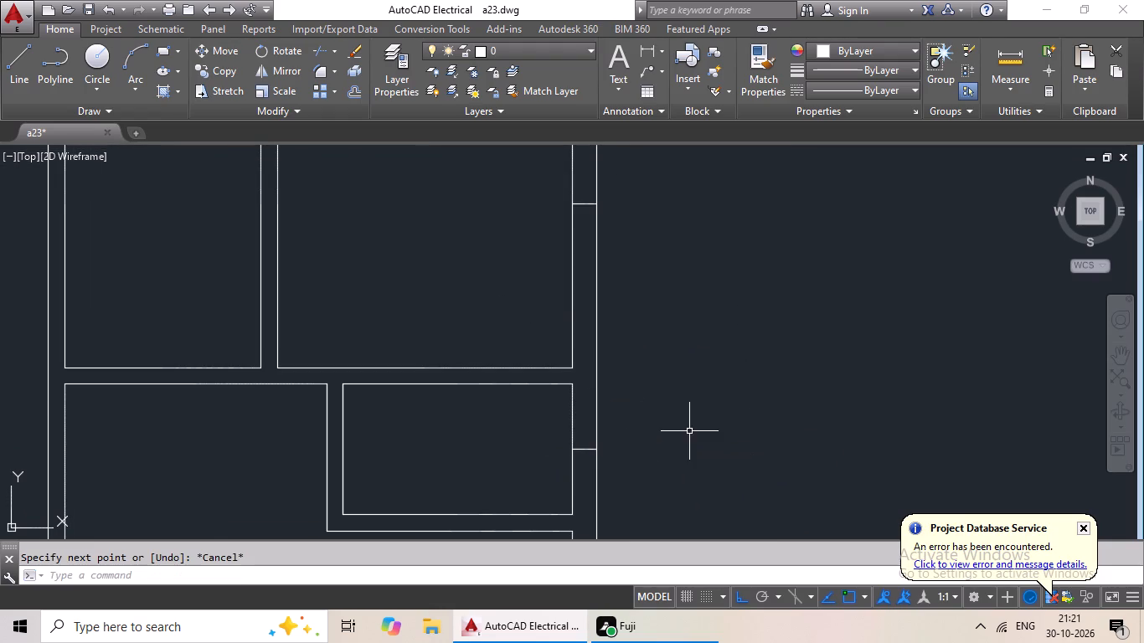
Draw a short horizontal line across the east block's corridor wall at the midpoint of the narrow room's west side.
scroll(675, 441, "down", 1)
left_click(18, 87)
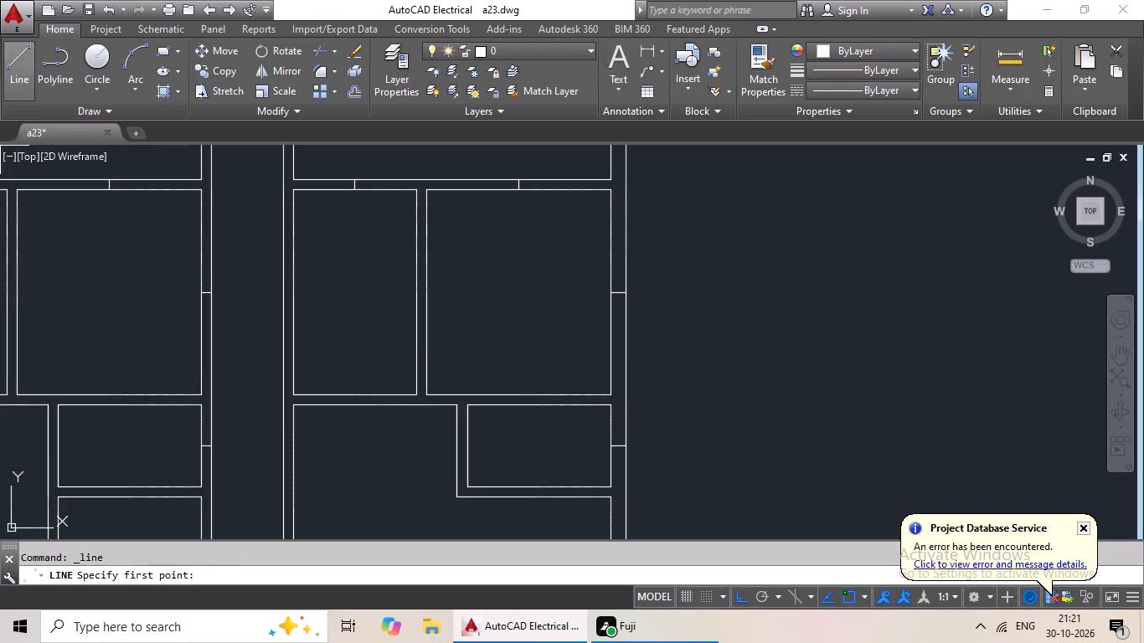
scroll(498, 401, "down", 1)
middle_click_drag(505, 383, 504, 313)
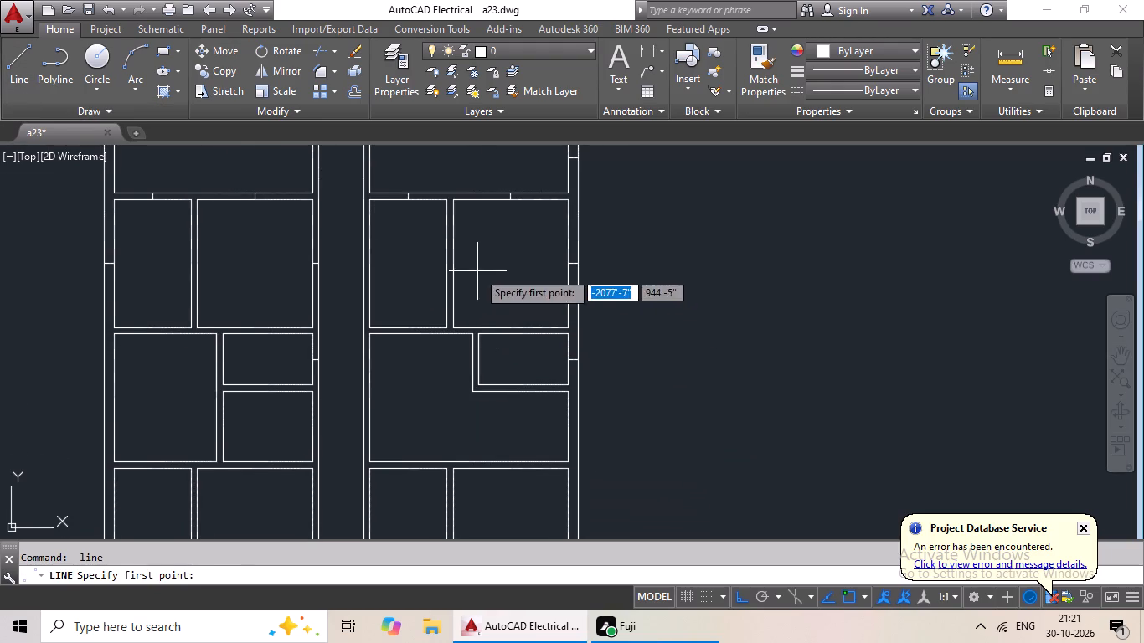
middle_click_drag(477, 265, 474, 309)
middle_click_drag(496, 357, 507, 324)
middle_click_drag(492, 304, 507, 271)
scroll(389, 256, "up", 2)
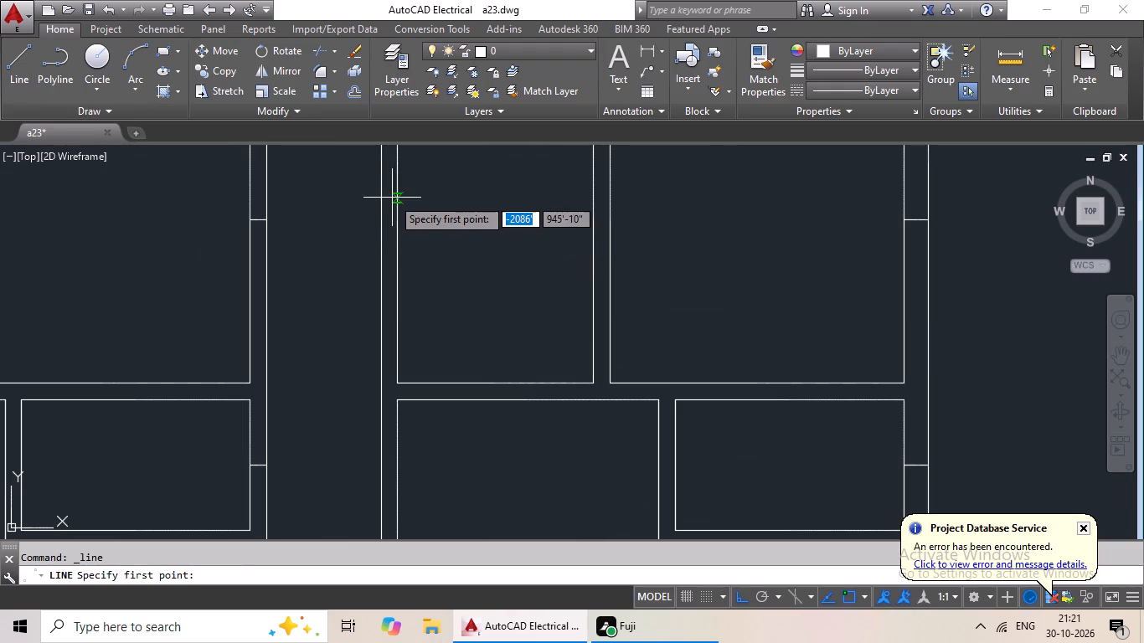
left_click(397, 220)
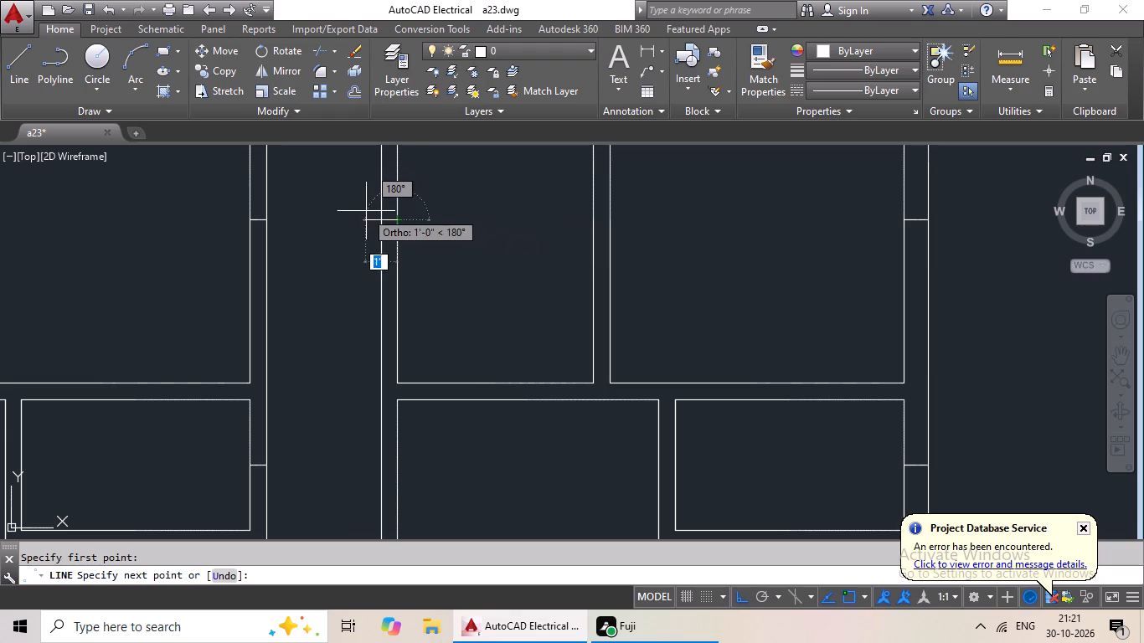
left_click(376, 223)
key("Escape")
Extend the top and bottom edges of the west block's small lower room west to the adjoining large room's east wall line.
scroll(575, 258, "down", 3)
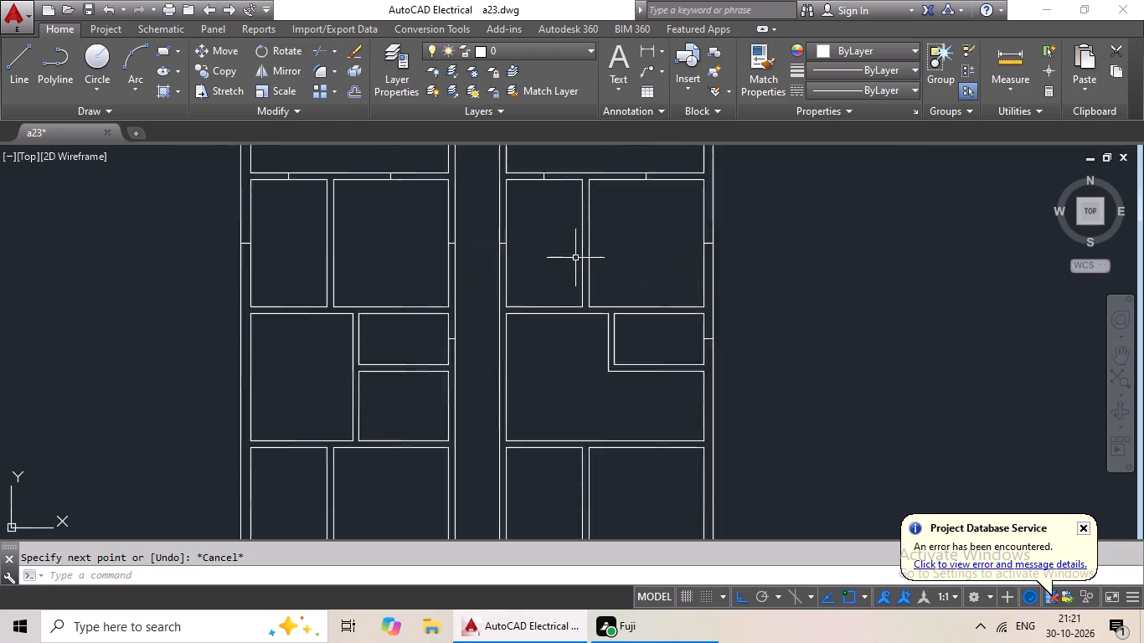
middle_click_drag(506, 347, 523, 301)
middle_click_drag(601, 296, 608, 287)
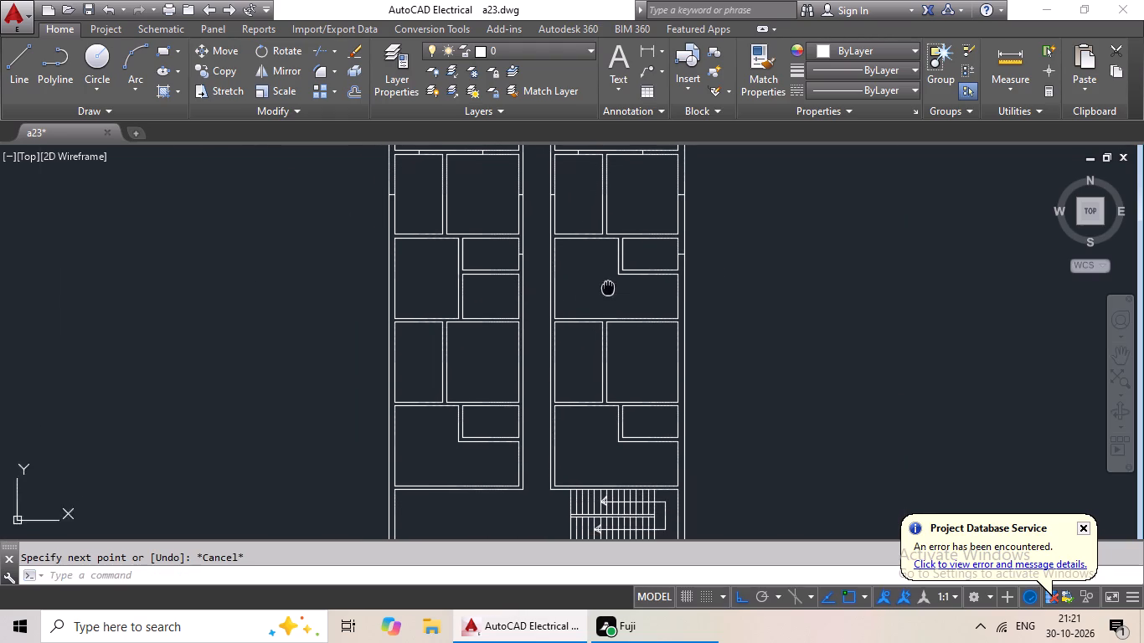
middle_click_drag(608, 287, 611, 281)
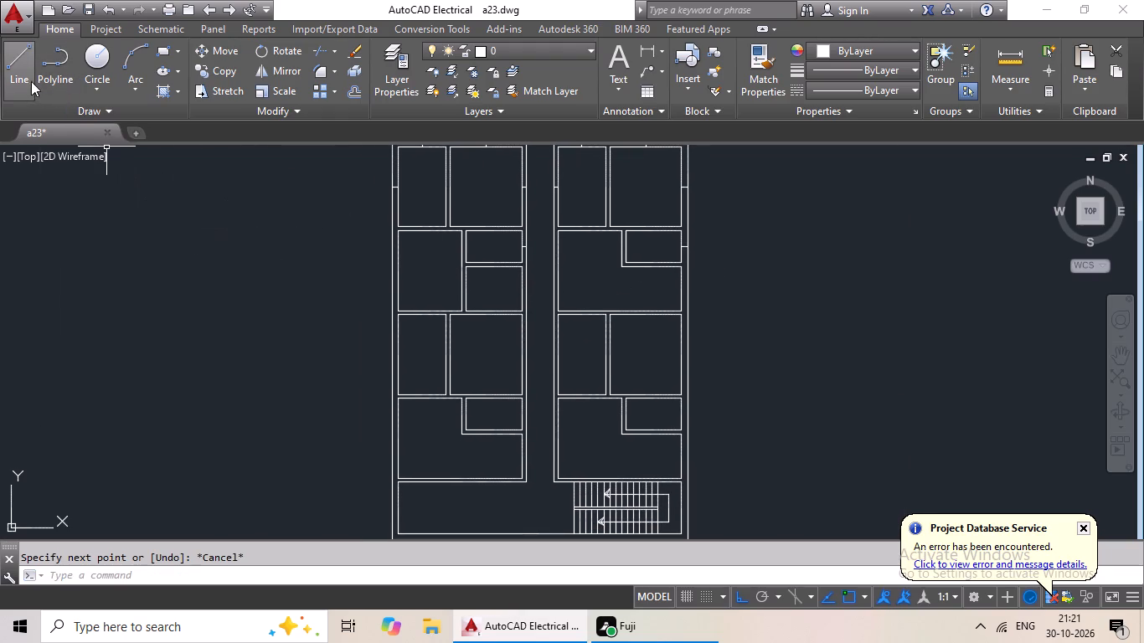
left_click(28, 75)
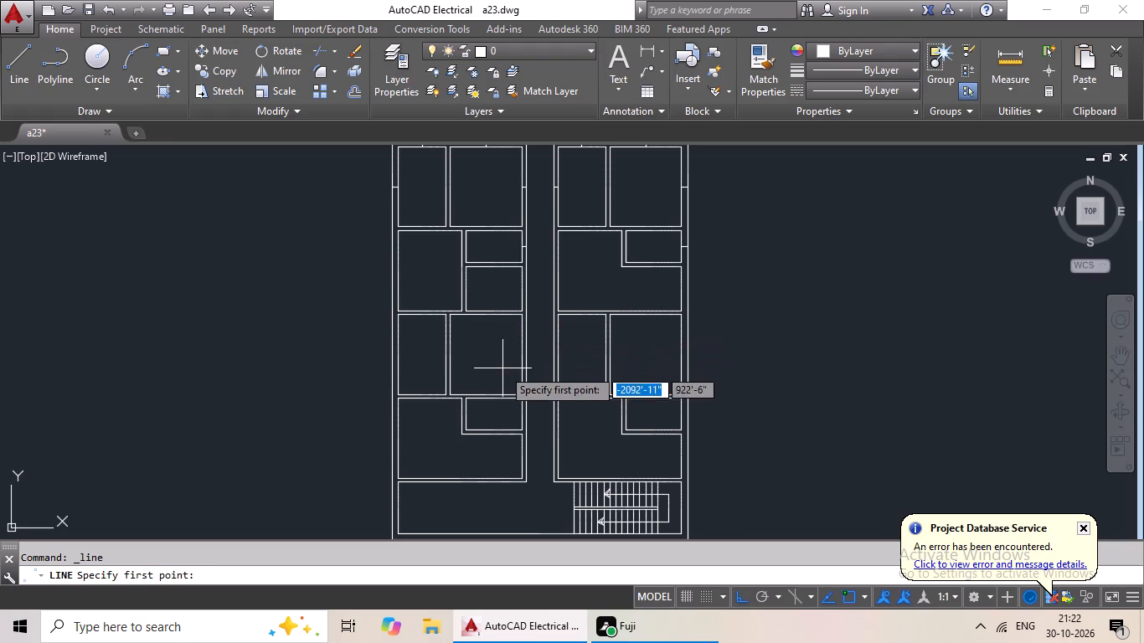
key("Escape")
key("e")
type("x")
key("space")
key("space")
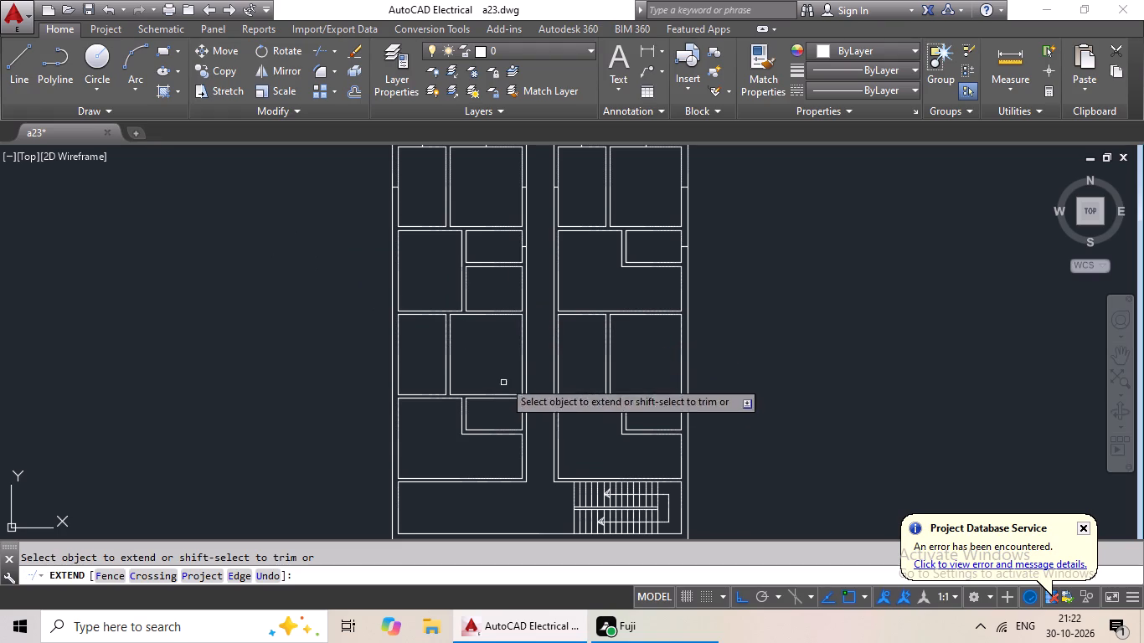
scroll(470, 306, "up", 2)
left_click(463, 318)
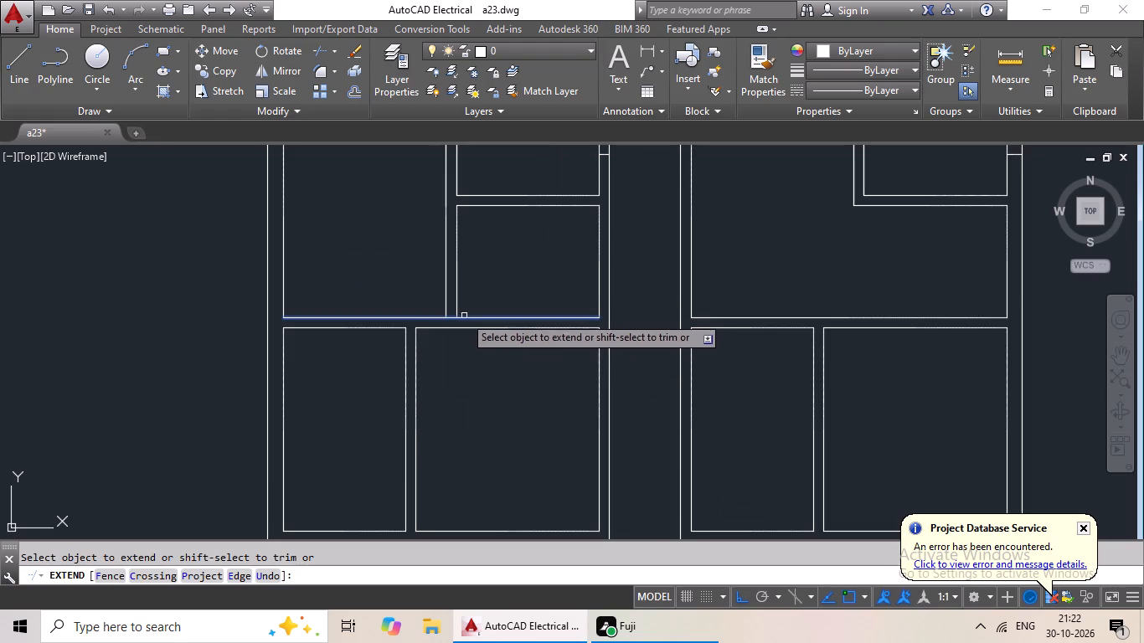
left_click(458, 204)
left_click(466, 204)
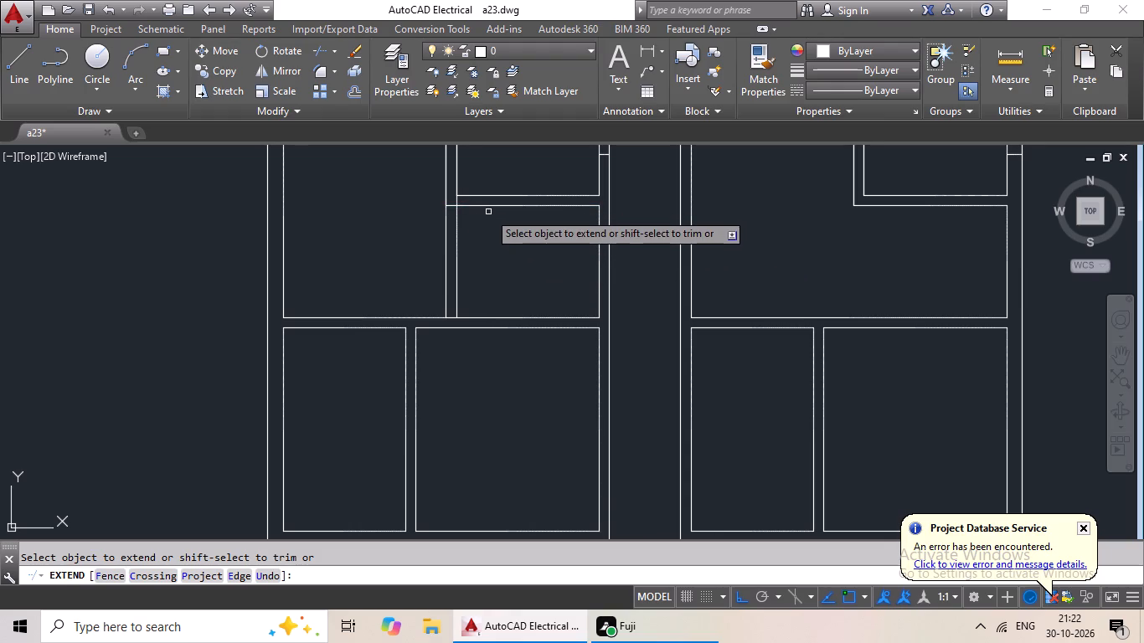
key("Escape")
Trim away both vertical wall lines between the west block's large room and the small lower room, up to the extended top edge.
left_click_drag(501, 241, 439, 273)
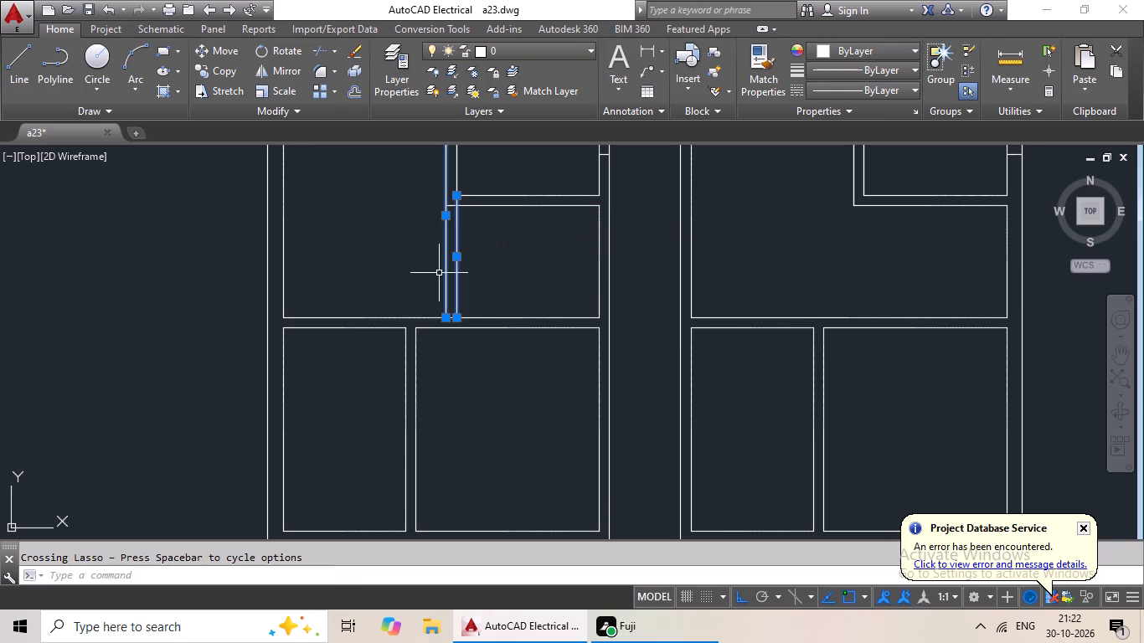
key("Escape")
key("Escape")
key("t")
key("r")
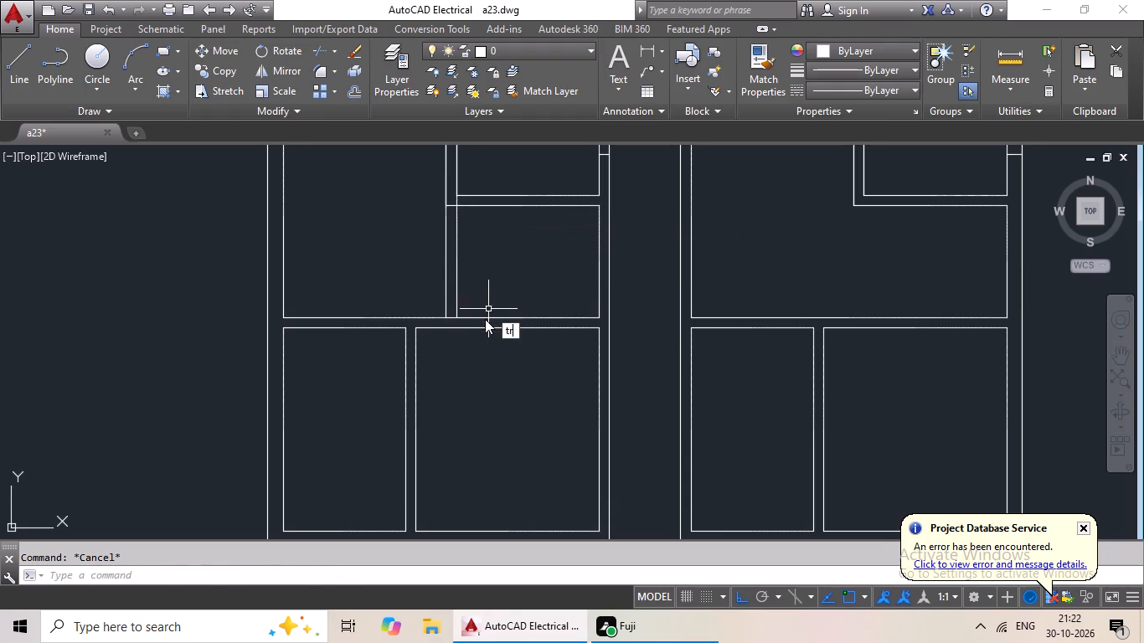
key("space")
key("space")
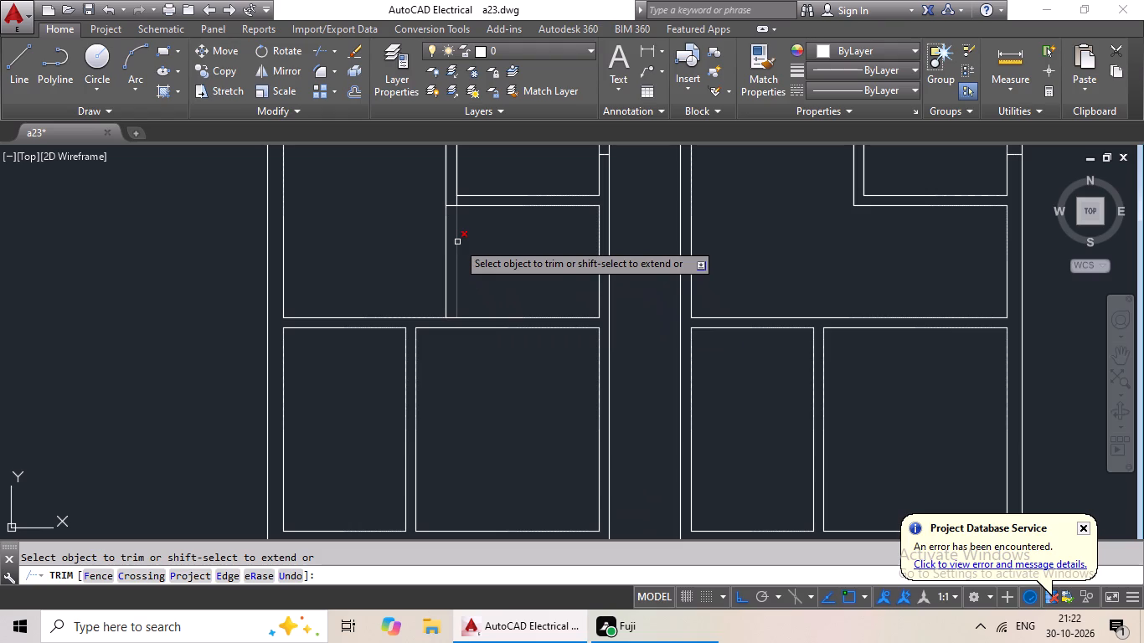
left_click(457, 242)
left_click(447, 246)
key("Escape")
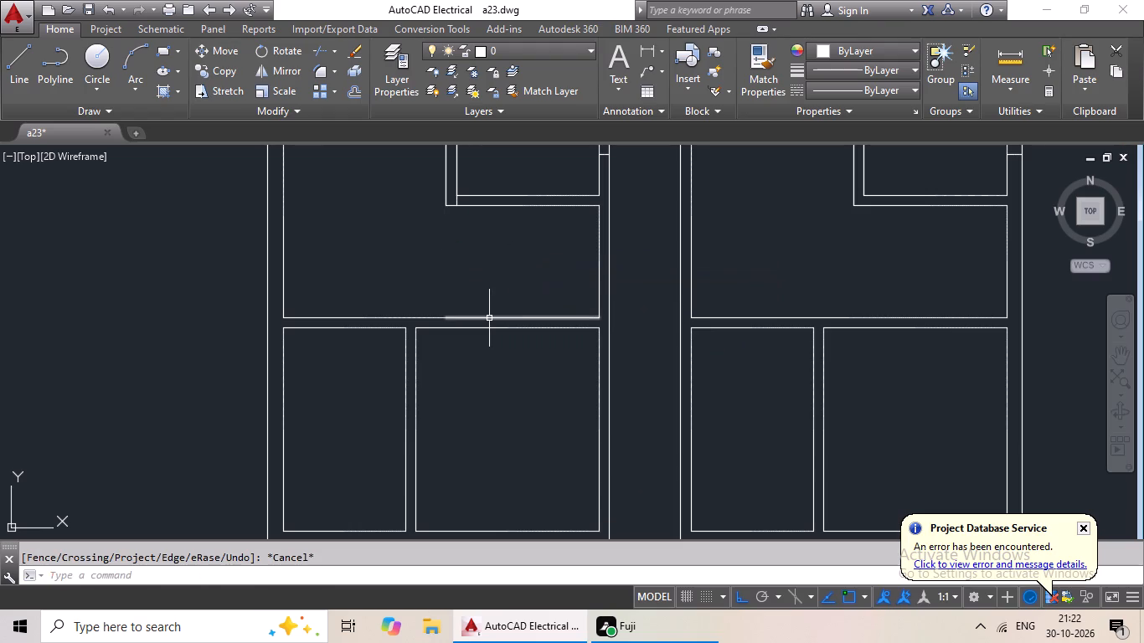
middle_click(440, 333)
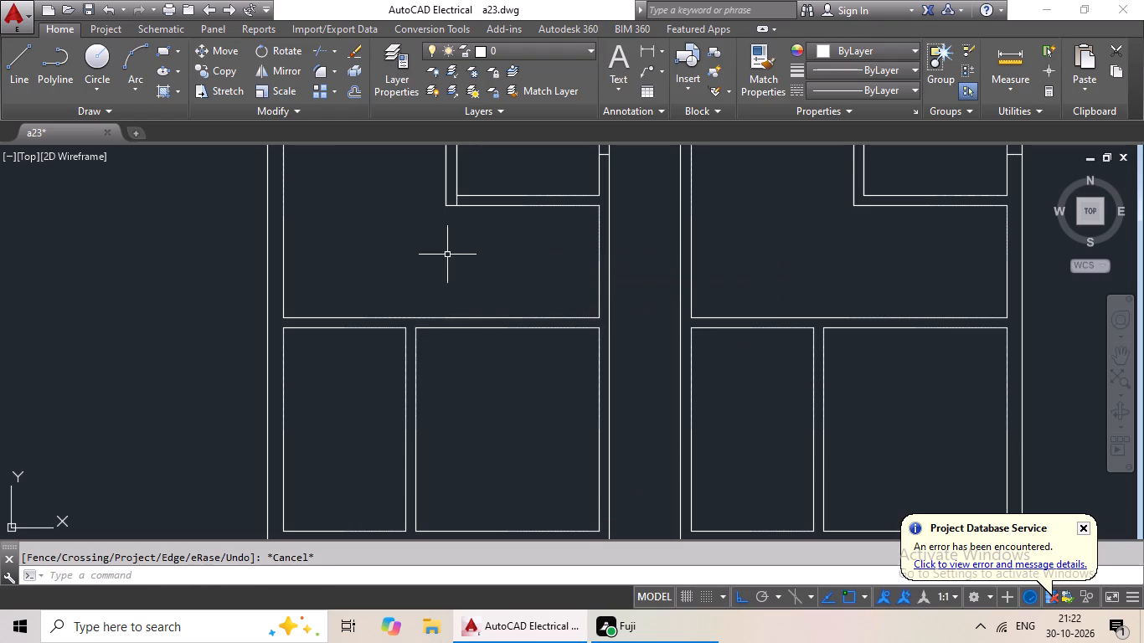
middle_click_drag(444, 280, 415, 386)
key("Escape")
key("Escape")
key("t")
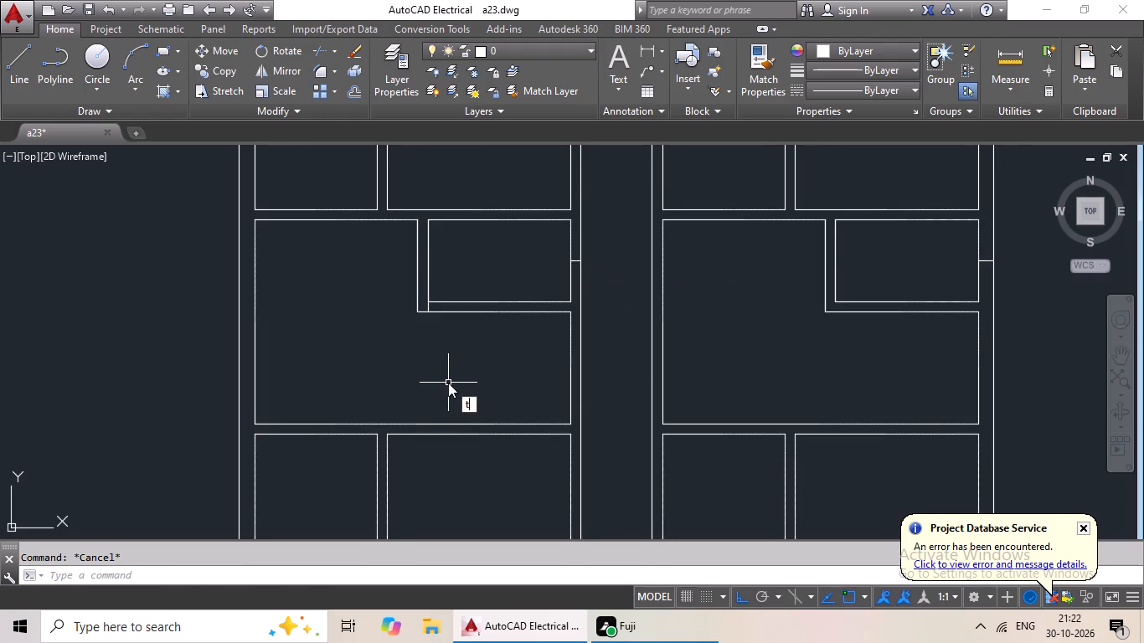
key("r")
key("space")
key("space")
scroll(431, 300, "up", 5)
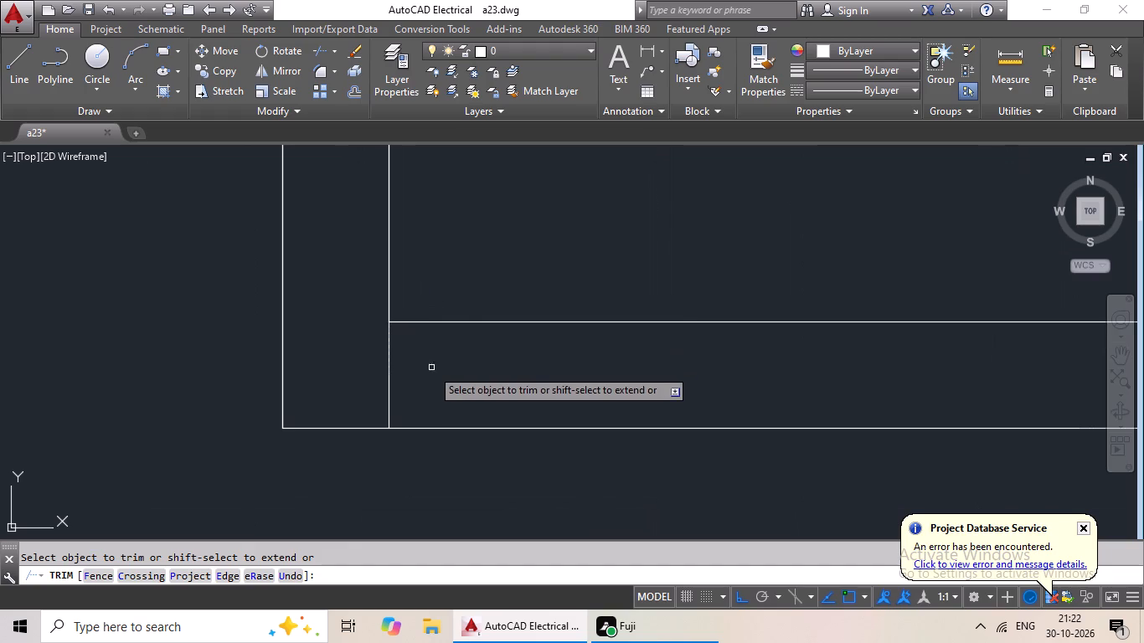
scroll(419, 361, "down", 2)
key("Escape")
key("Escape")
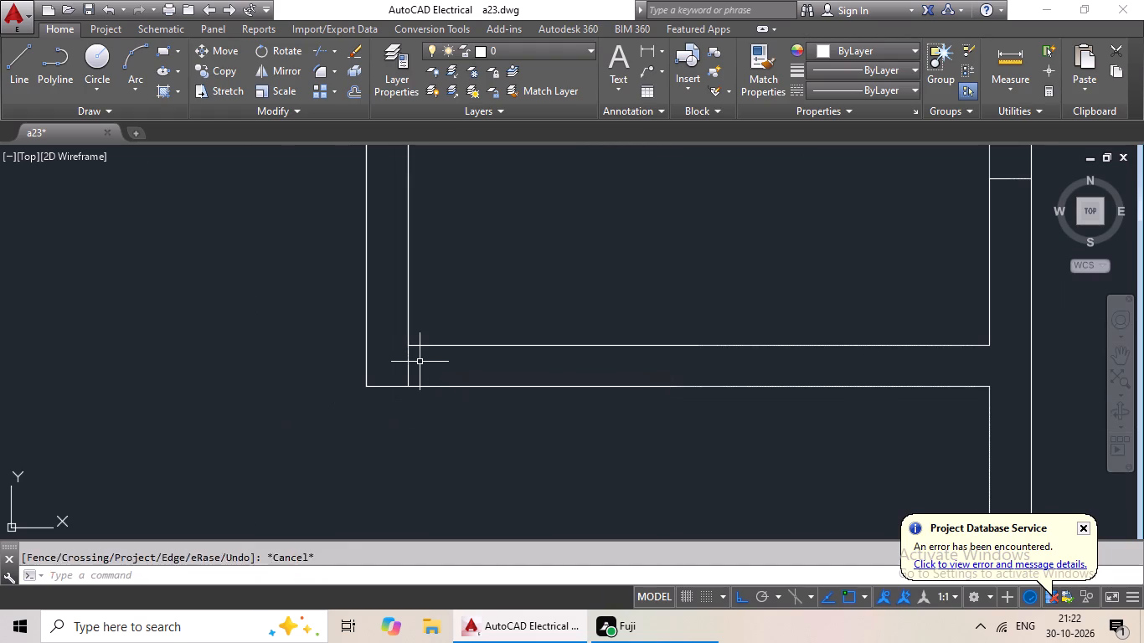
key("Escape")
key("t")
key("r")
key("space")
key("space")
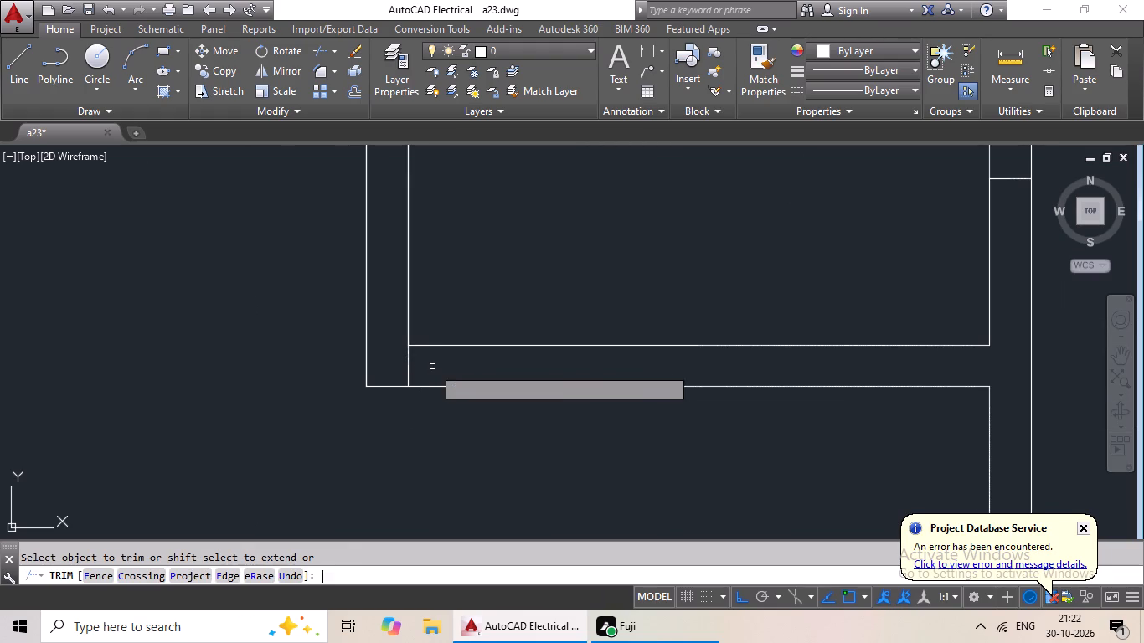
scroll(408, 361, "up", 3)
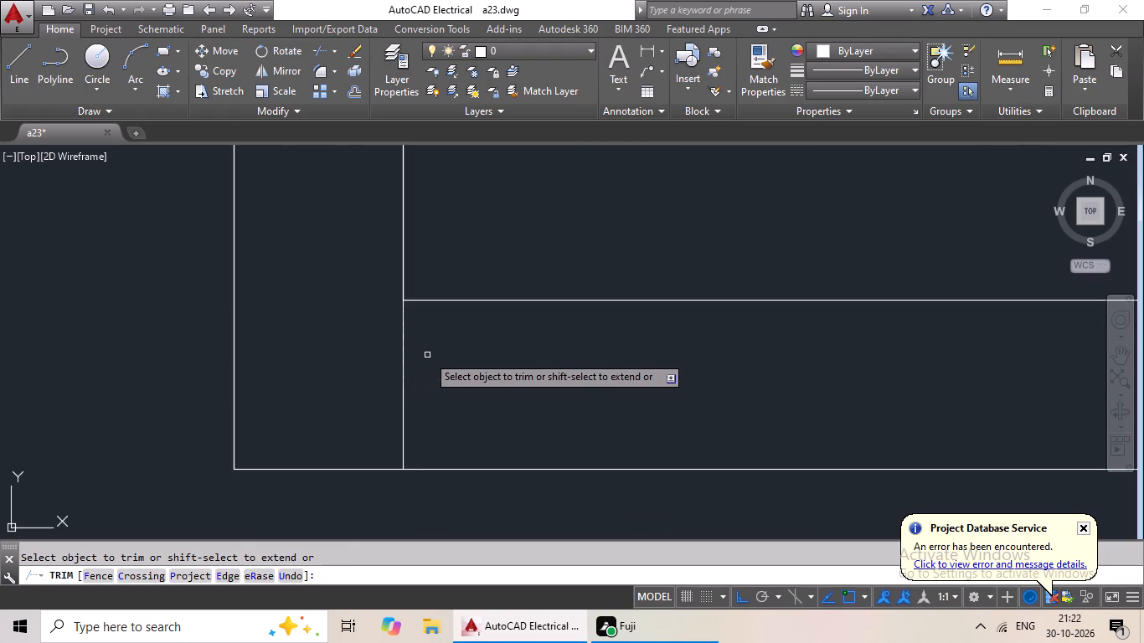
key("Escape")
Delete the leftover short vertical segment crossing the wall below the west block's small room at its southwest corner.
left_click_drag(468, 352, 379, 396)
left_click(379, 396)
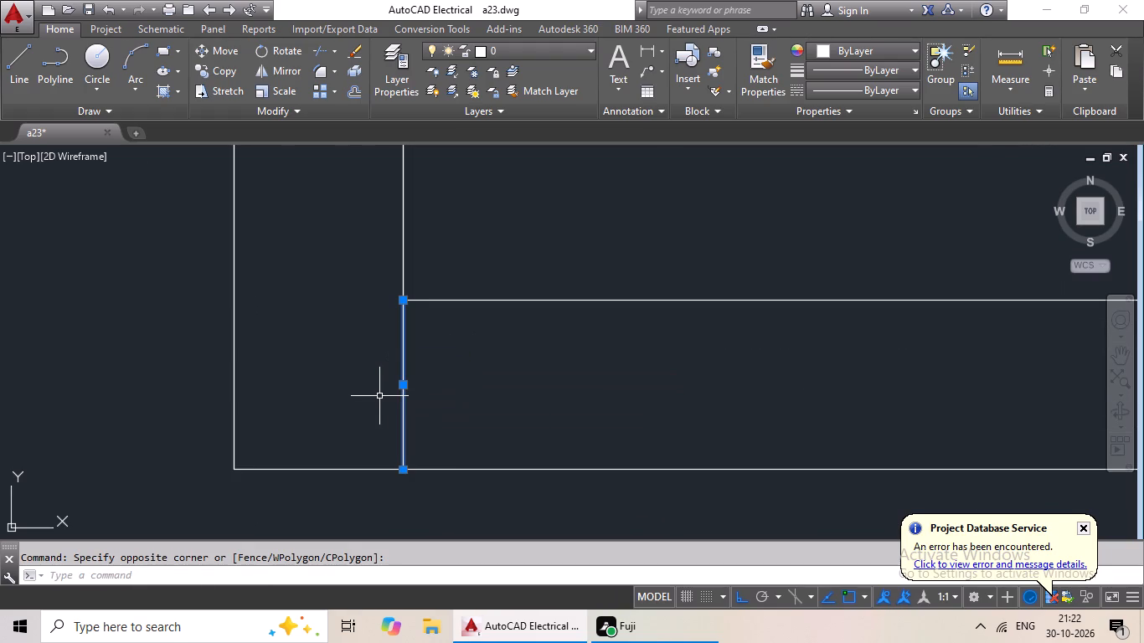
key("Delete")
Draw a short horizontal line across the west block's outer west wall at the midpoint of the L-shaped room's west side.
scroll(405, 394, "down", 6)
middle_click_drag(541, 351, 449, 397)
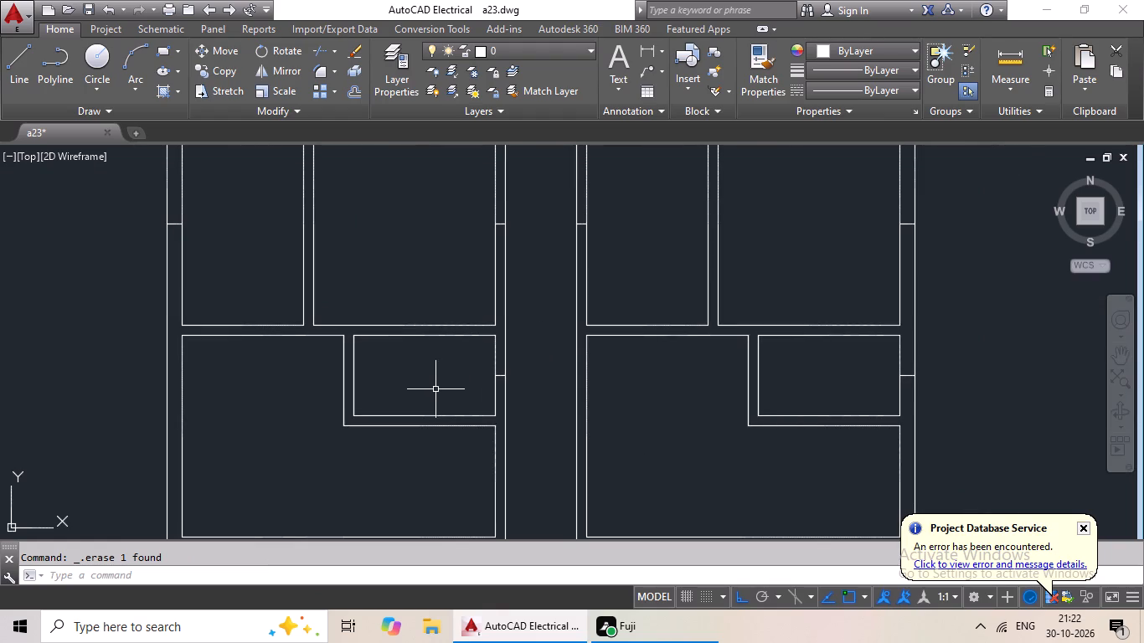
left_click(13, 85)
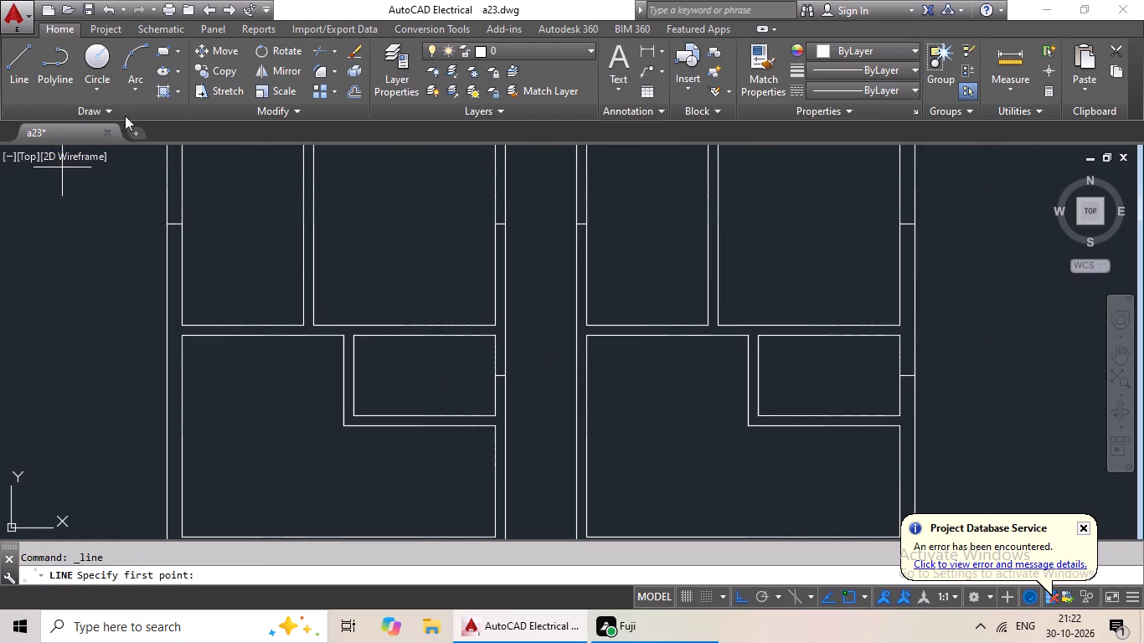
scroll(255, 269, "down", 2)
middle_click_drag(307, 359, 352, 293)
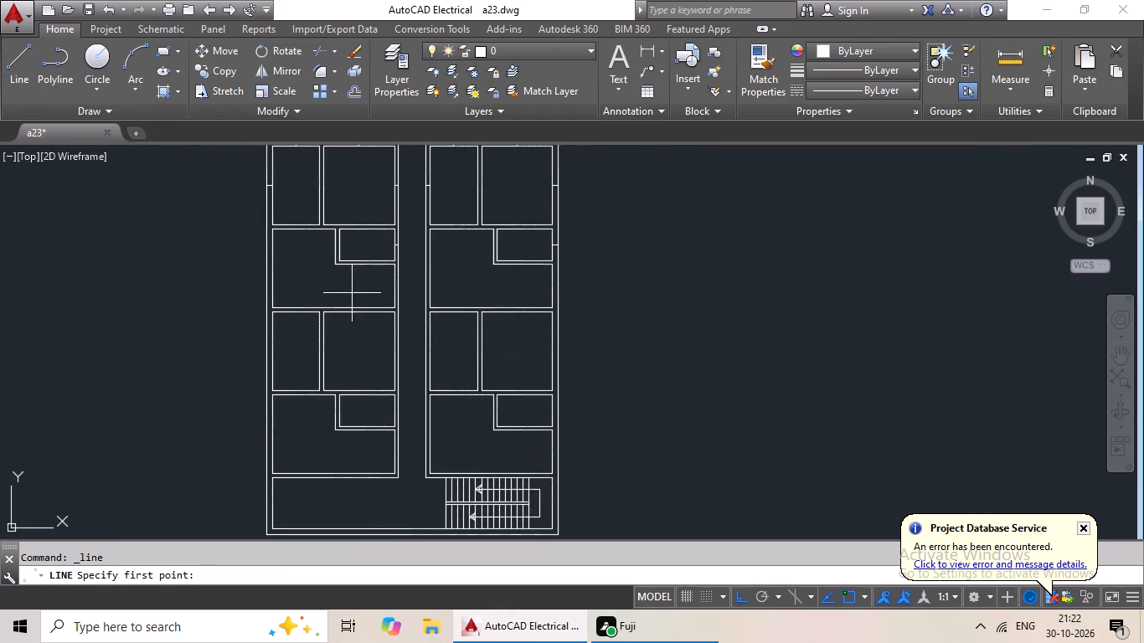
scroll(265, 252, "up", 2)
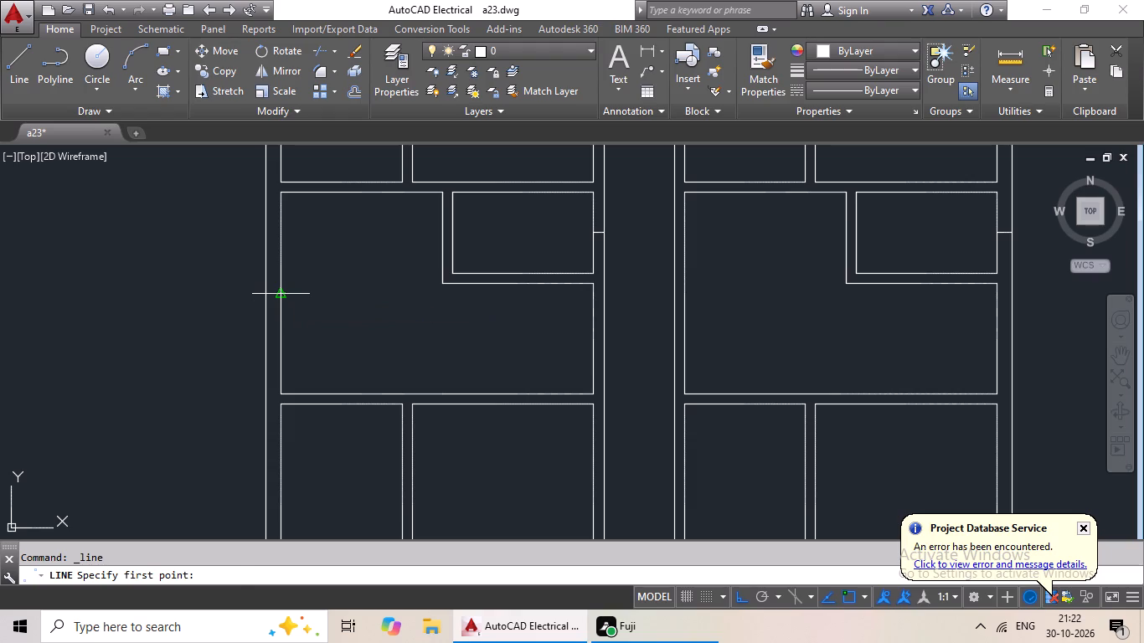
left_click_drag(283, 292, 271, 294)
left_click(262, 295)
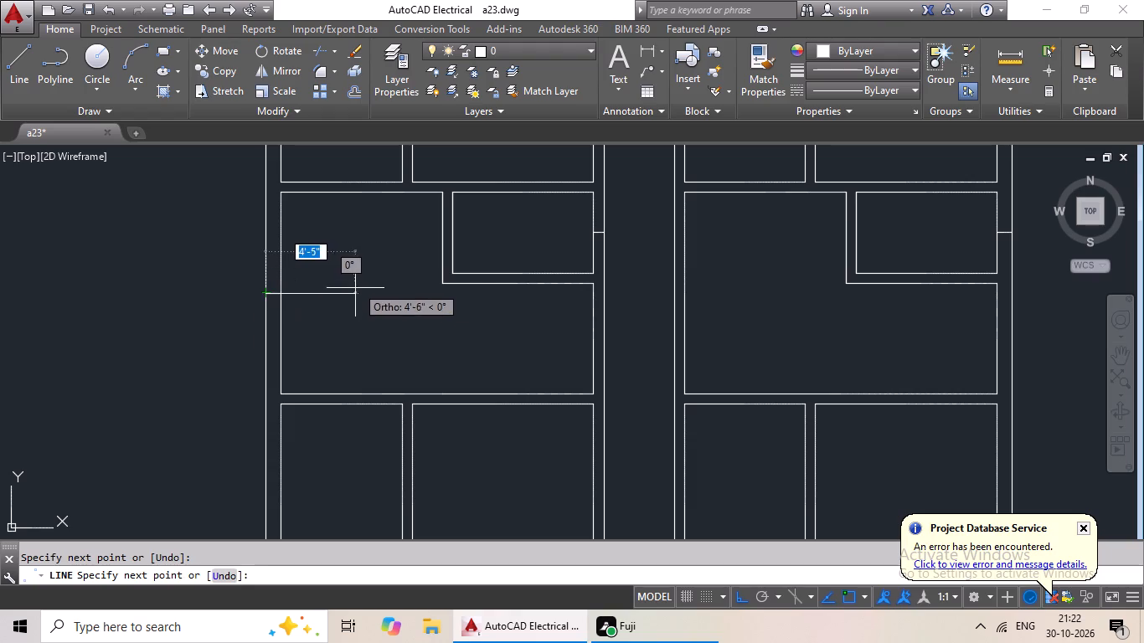
key("Escape")
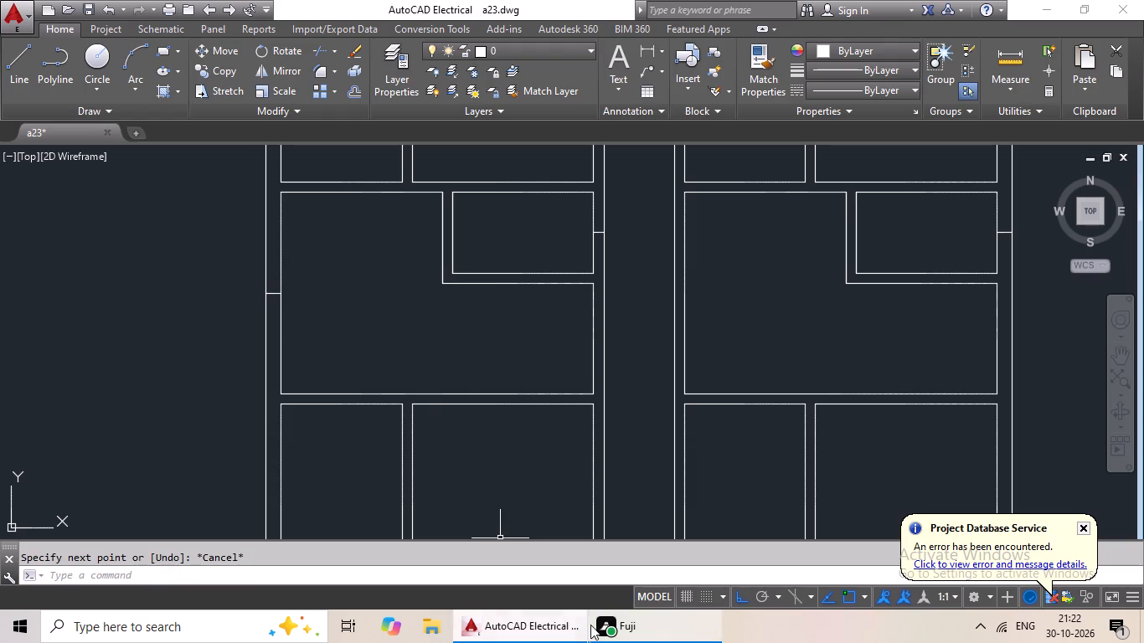
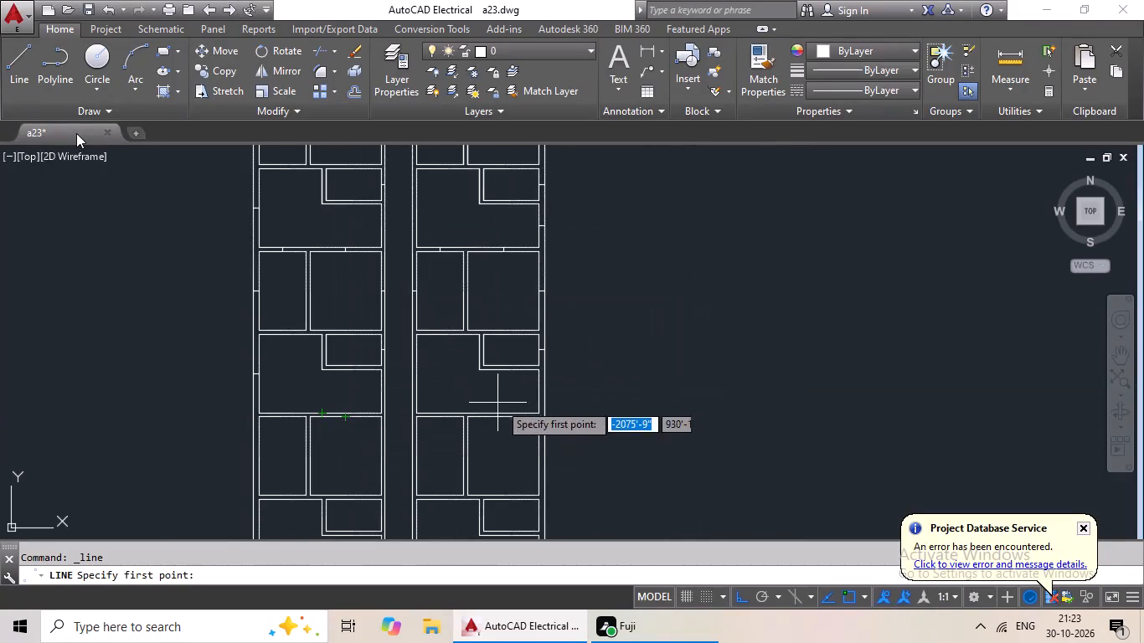
Draw a short horizontal line across the east block's outer east wall at the midpoint of the L-shaped room's lower east side.
scroll(560, 391, "up", 2)
left_click(502, 390)
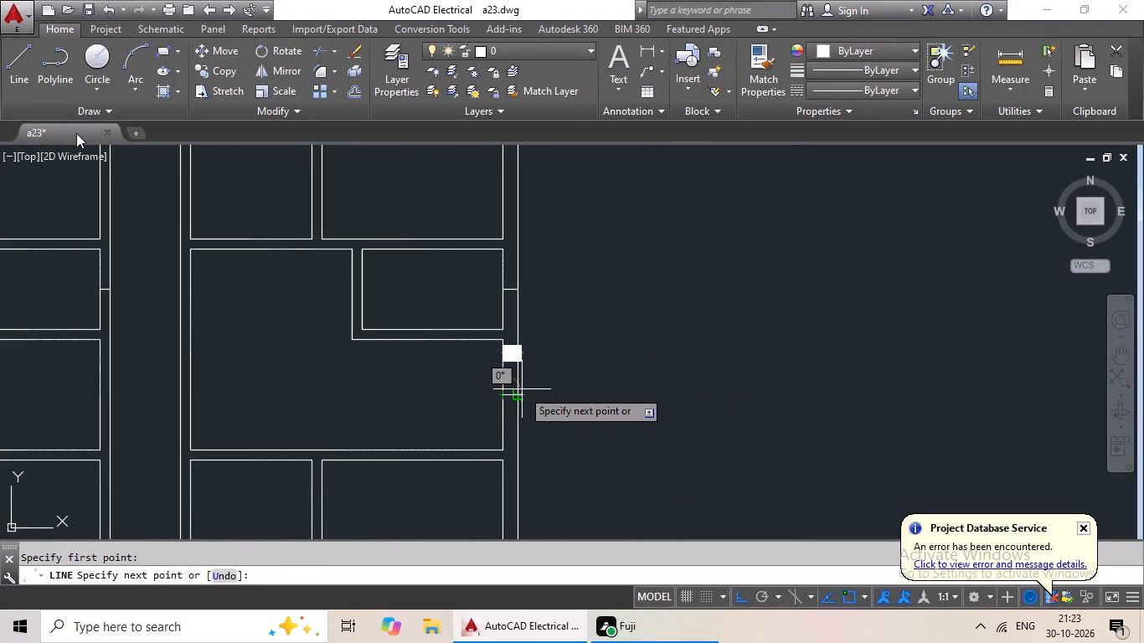
left_click(520, 389)
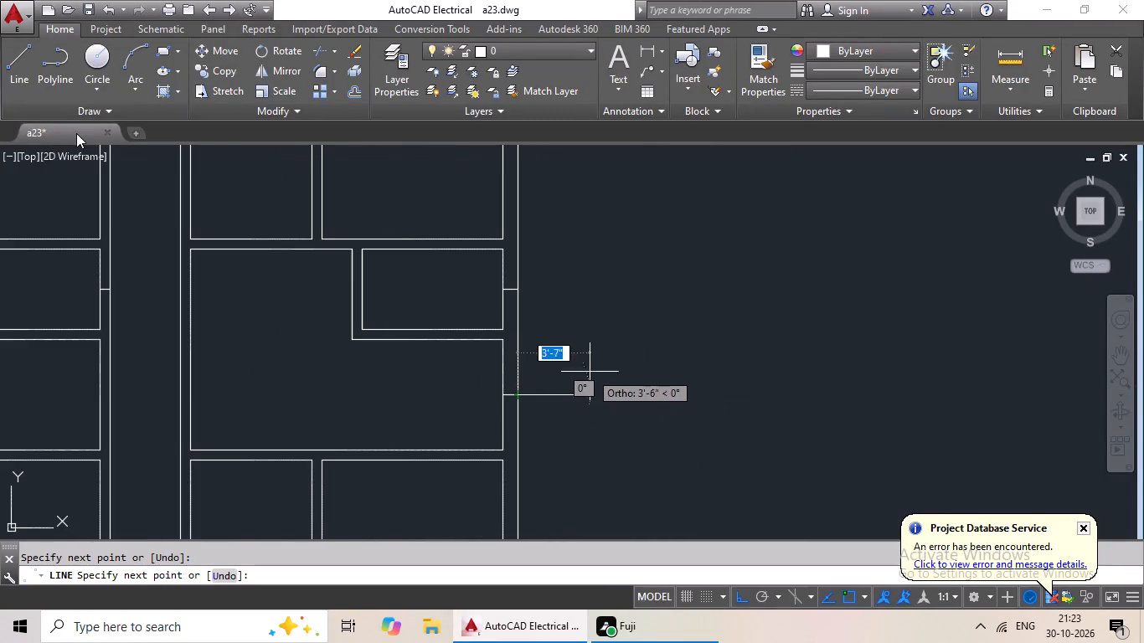
key("Escape")
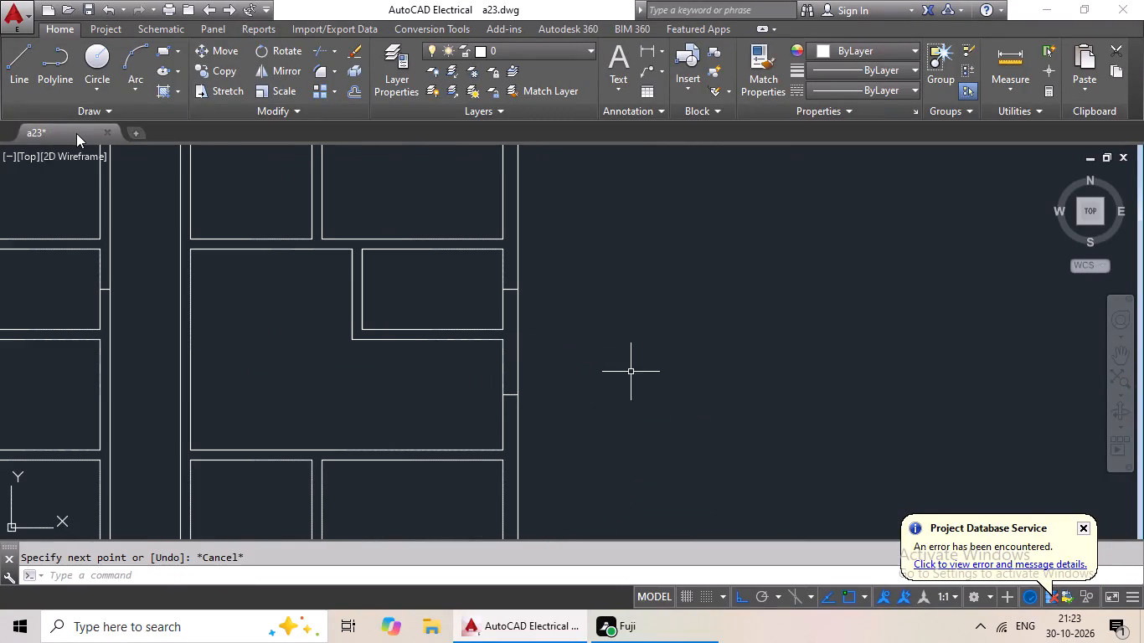
Draw two vertical lines about 6 inches long across the wall above the west block's lowest rectangular room pair, at each room's top midpoint.
scroll(596, 391, "down", 3)
left_click(21, 83)
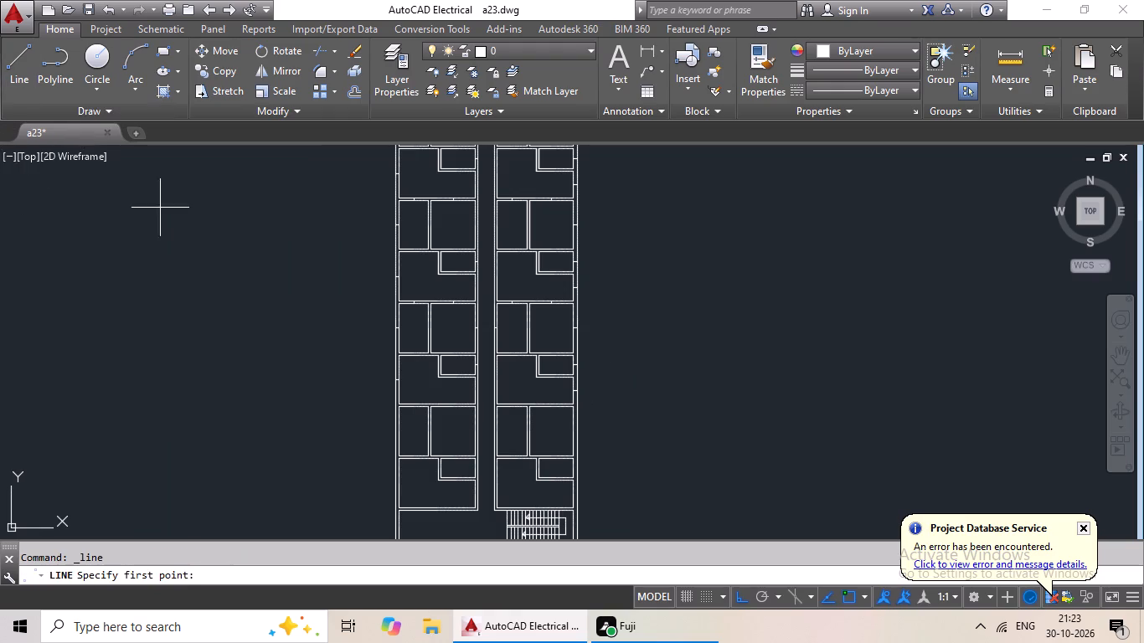
middle_click_drag(458, 394, 470, 340)
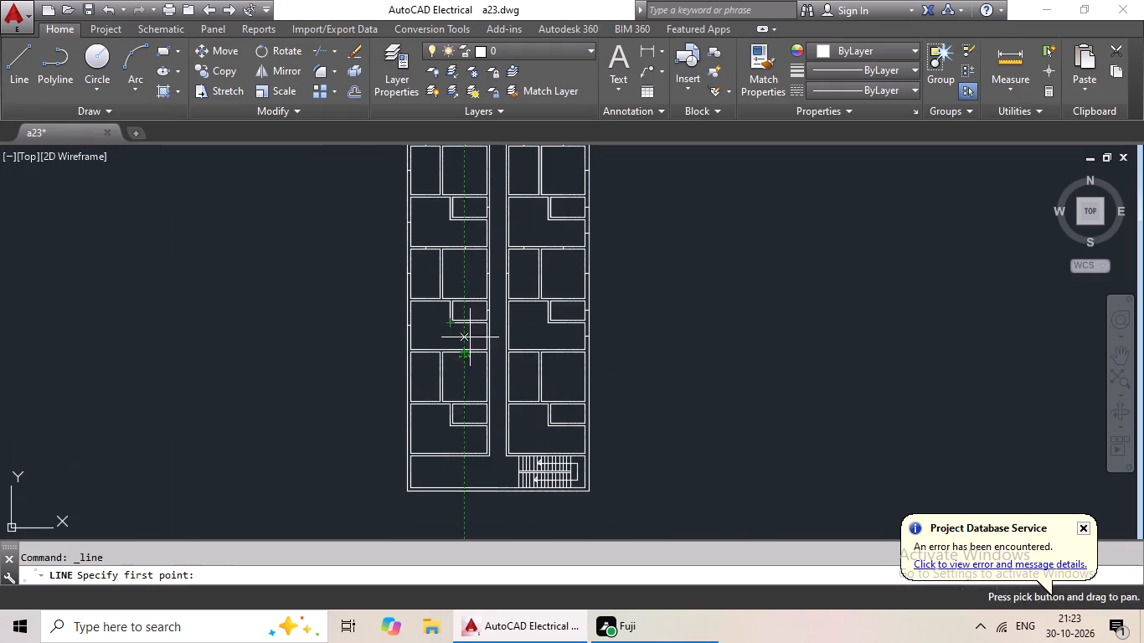
scroll(461, 369, "up", 3)
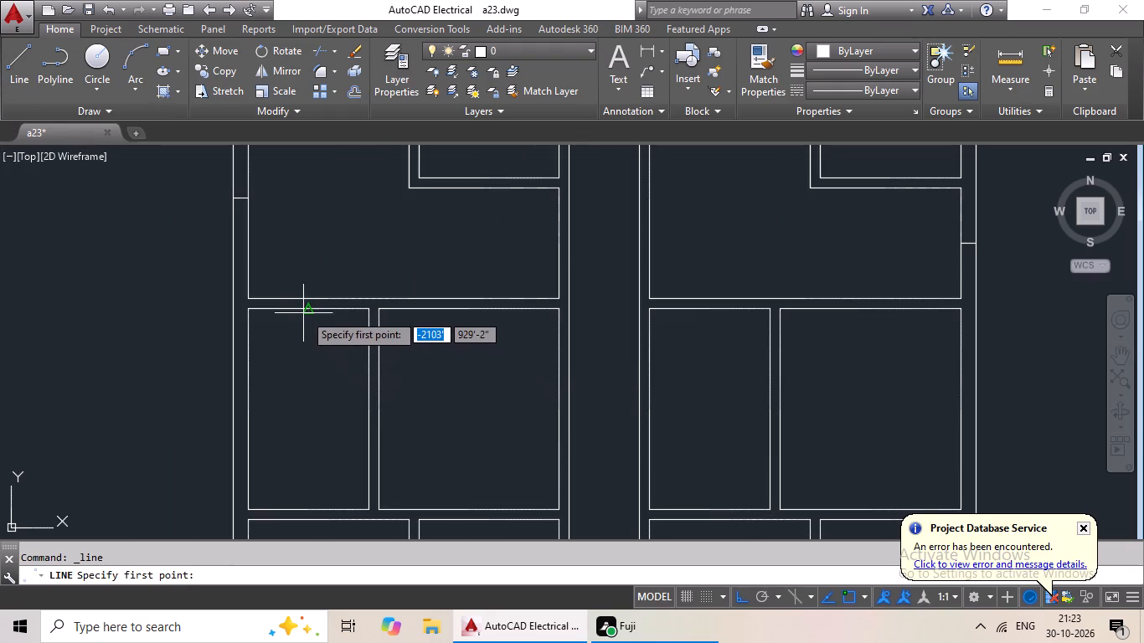
left_click(307, 311)
scroll(303, 282, "up", 3)
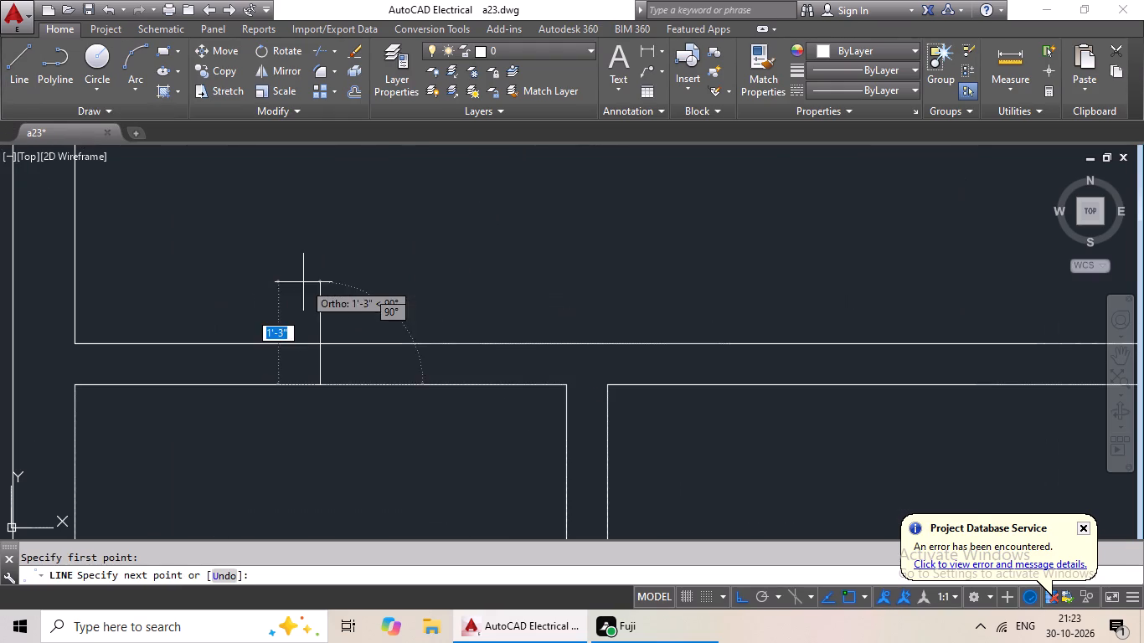
left_click(317, 345)
key("Escape")
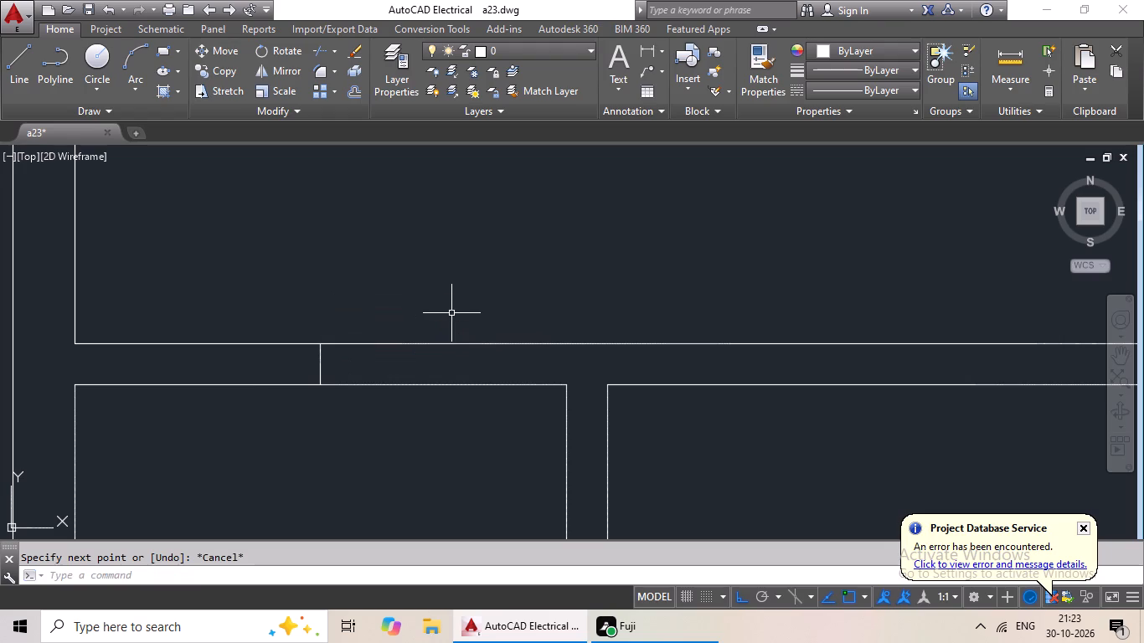
left_click_drag(14, 80, 18, 88)
scroll(291, 286, "down", 3)
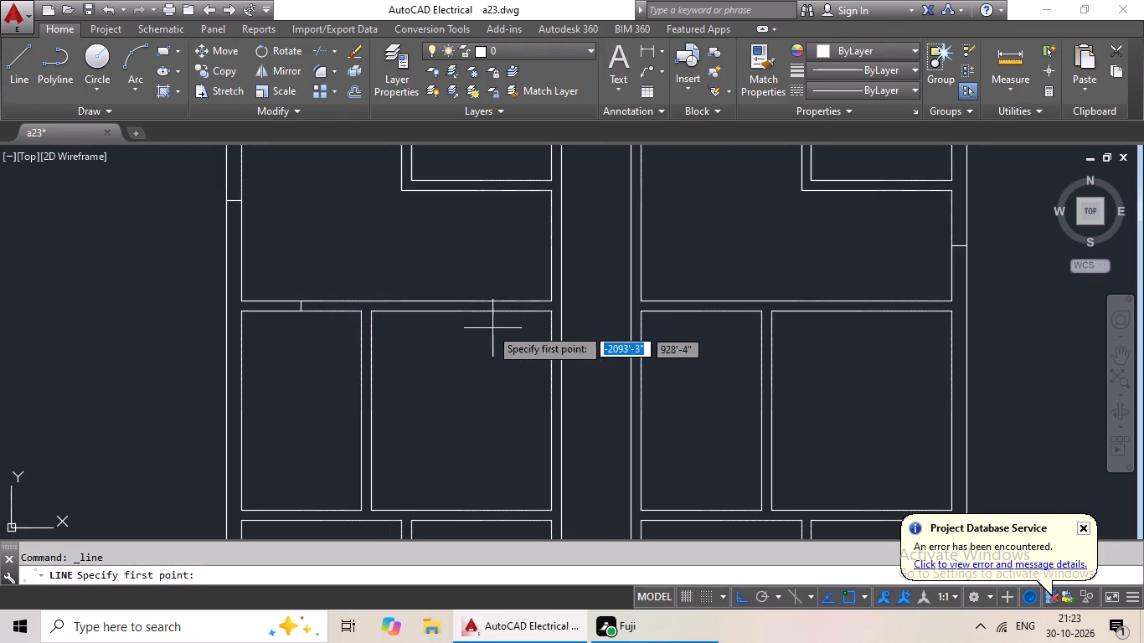
left_click(458, 314)
scroll(461, 303, "up", 4)
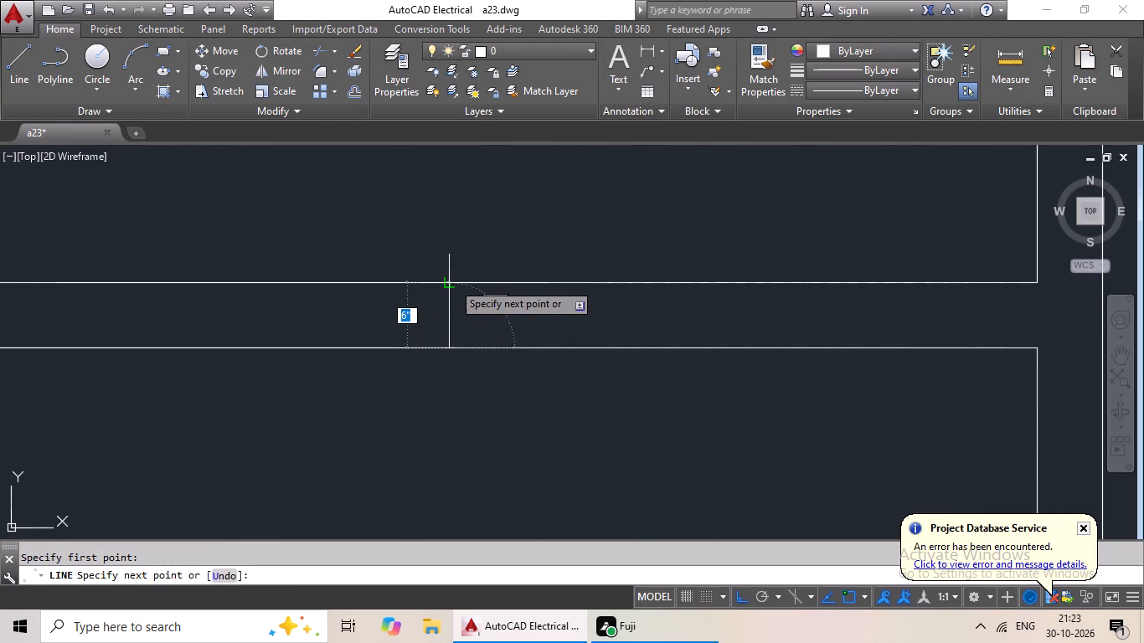
left_click(451, 280)
key("Escape")
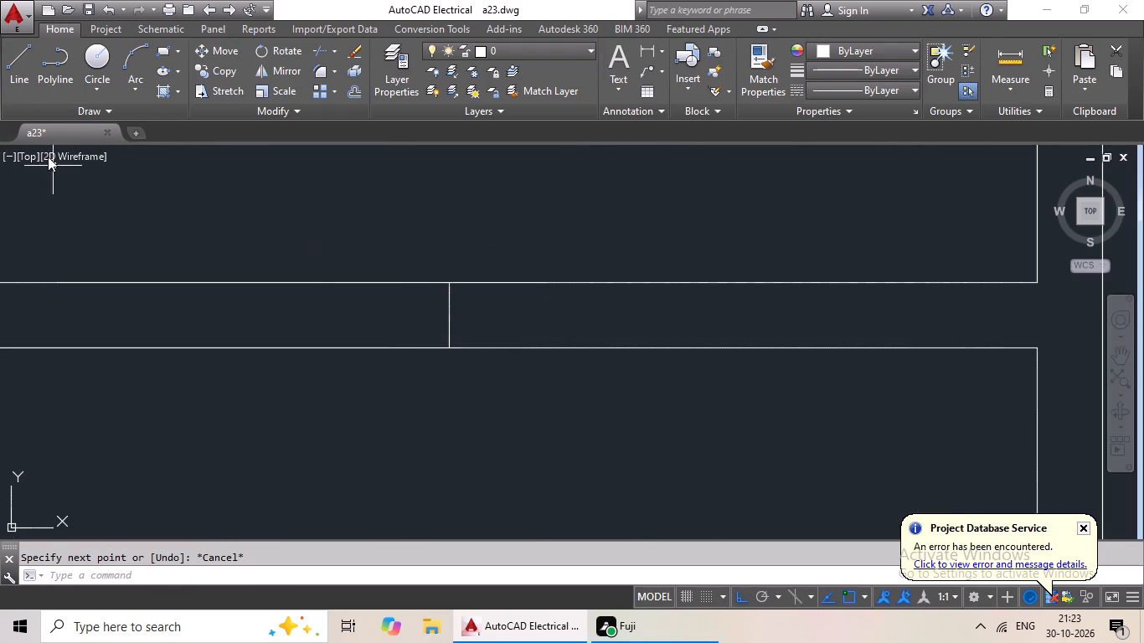
Draw a short horizontal line across the outer west wall at the midpoint of the west block's lowest narrow room.
left_click(18, 86)
scroll(157, 296, "down", 3)
middle_click_drag(171, 342, 334, 249)
scroll(272, 314, "down", 1)
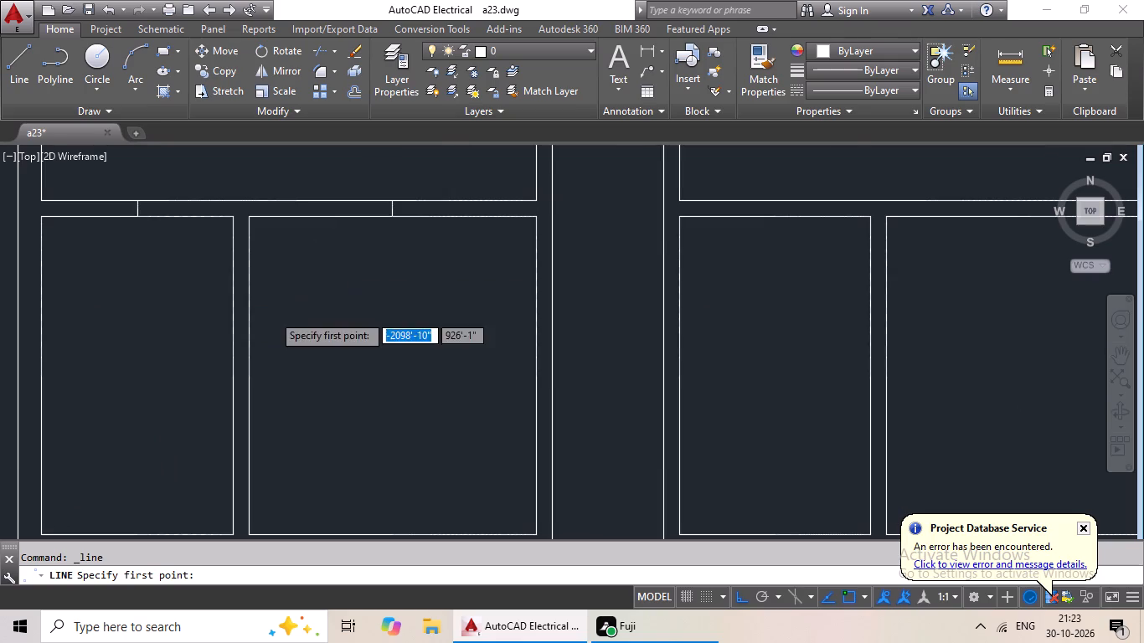
scroll(130, 351, "up", 2)
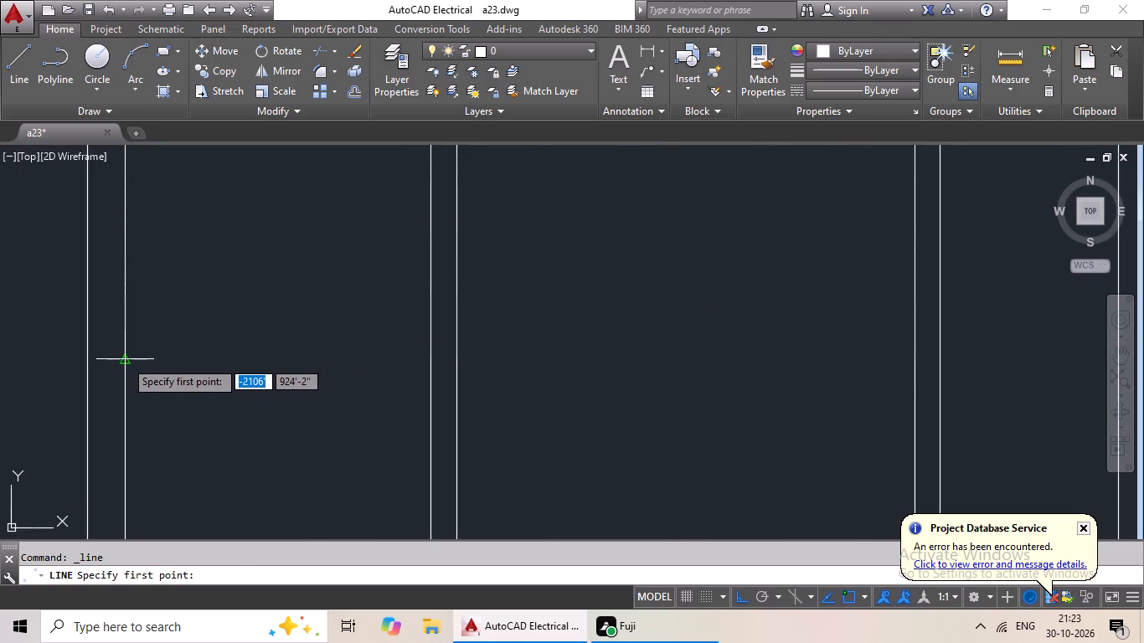
left_click(125, 360)
left_click_drag(86, 361, 100, 358)
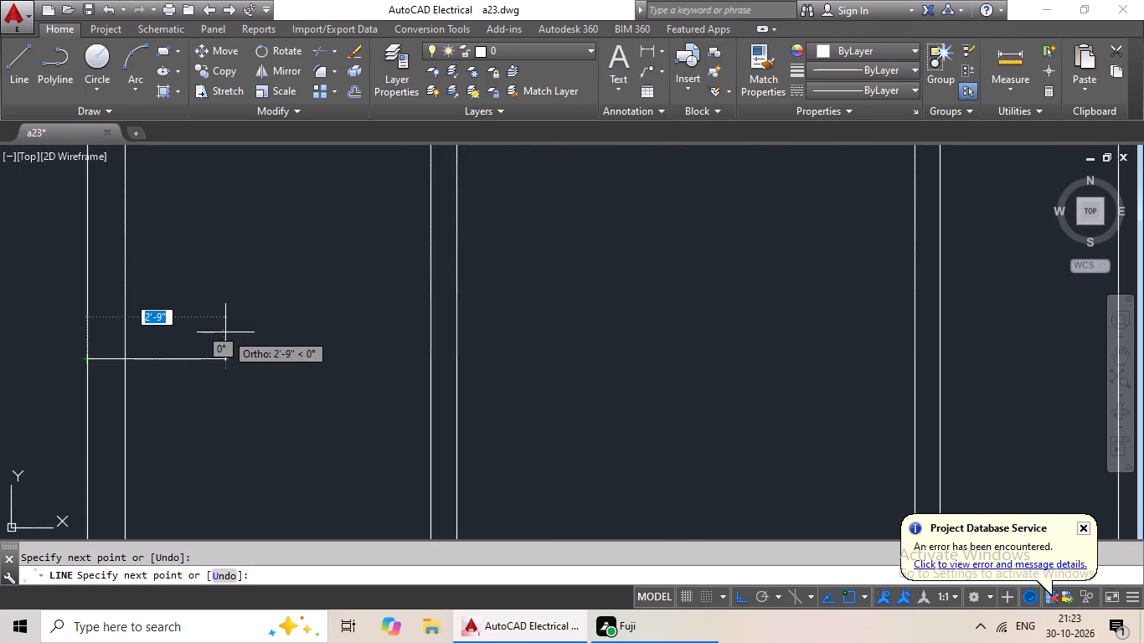
key("Escape")
Draw a short horizontal line across the west block's east wall at the midpoint of its lowest wide rectangular room.
left_click(25, 76)
scroll(369, 268, "down", 3)
middle_click_drag(425, 302, 394, 315)
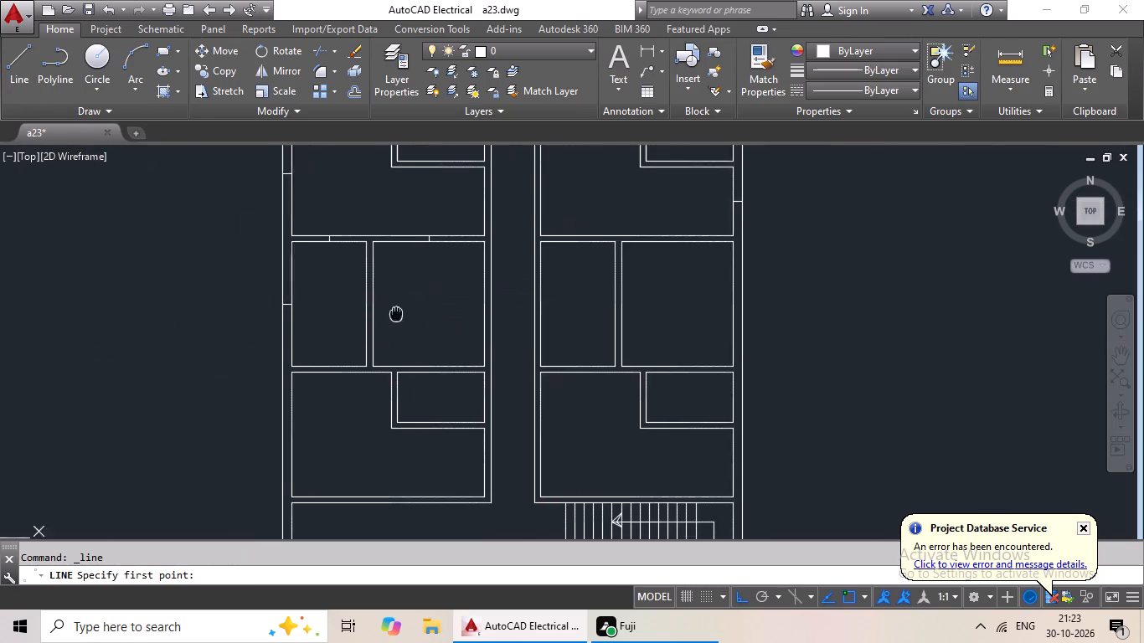
middle_click_drag(394, 315, 384, 323)
scroll(471, 324, "up", 3)
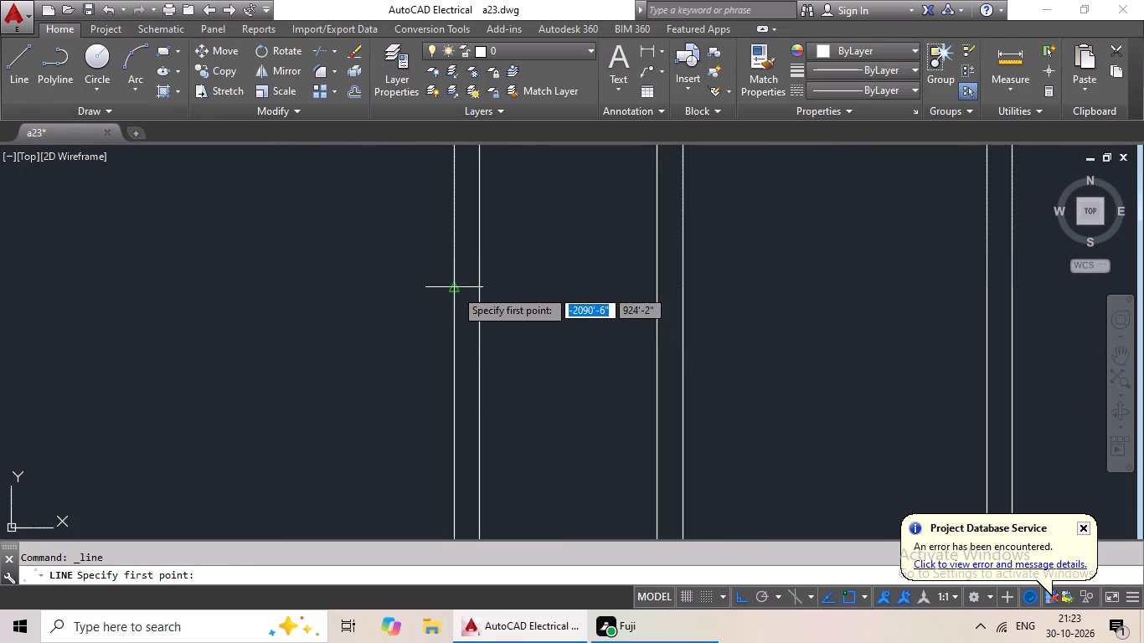
left_click(455, 288)
left_click(478, 286)
key("Escape")
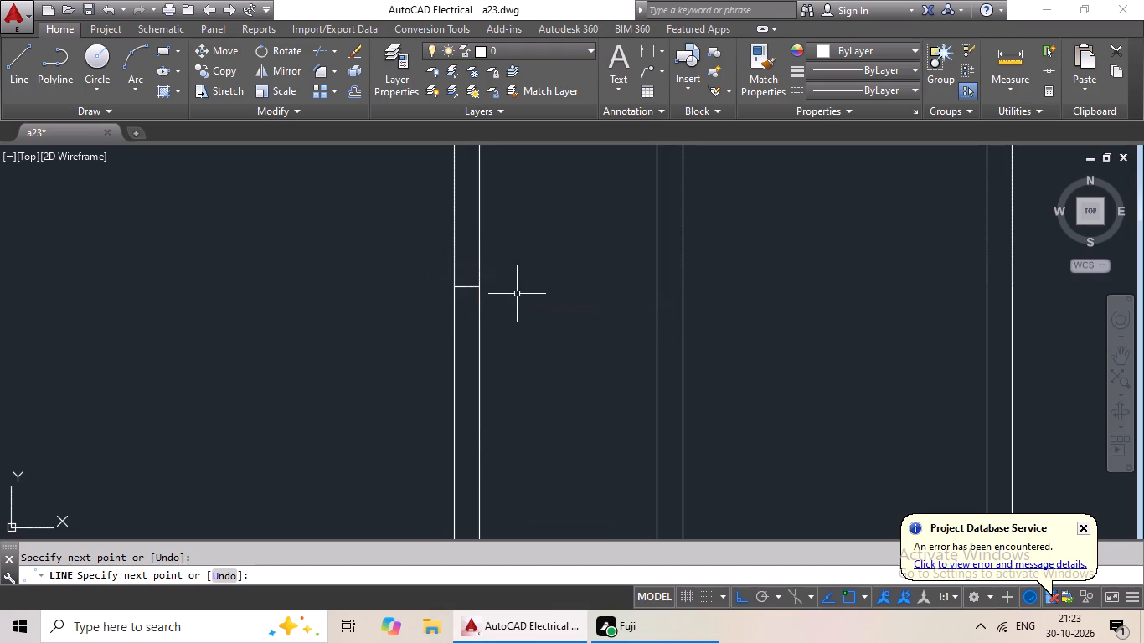
Draw a short horizontal line across the partition between the west block's lowest narrow and wide rooms, at its midpoint.
left_click_drag(18, 81, 24, 107)
scroll(227, 301, "down", 3)
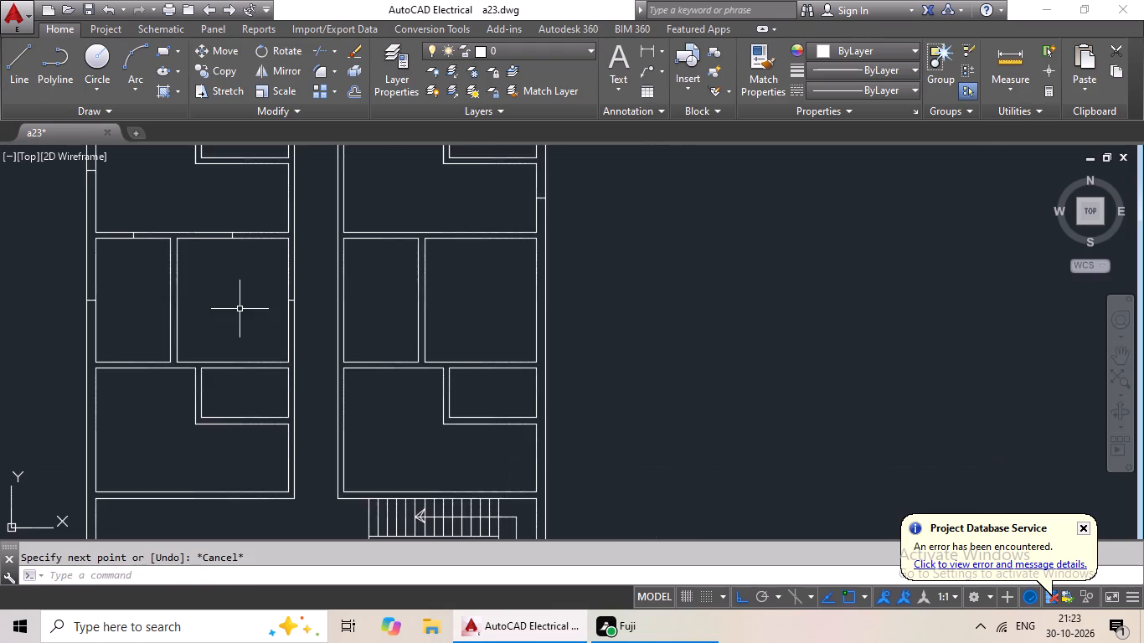
middle_click_drag(240, 309, 396, 285)
scroll(328, 270, "up", 2)
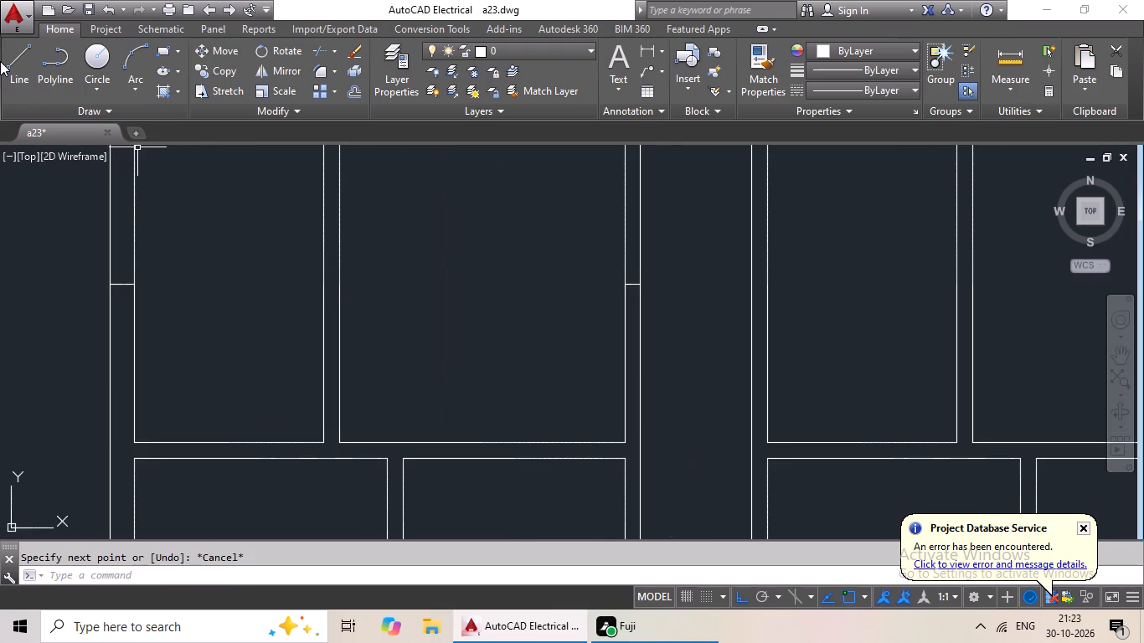
left_click(12, 66)
scroll(308, 289, "down", 2)
scroll(310, 287, "up", 1)
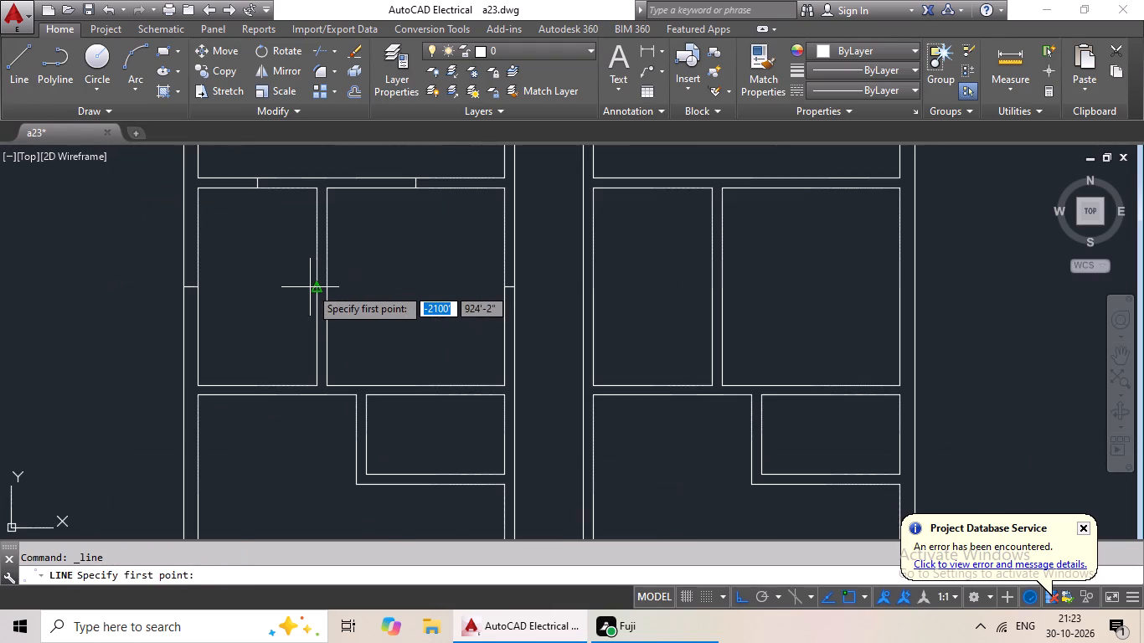
left_click(313, 289)
scroll(339, 290, "up", 3)
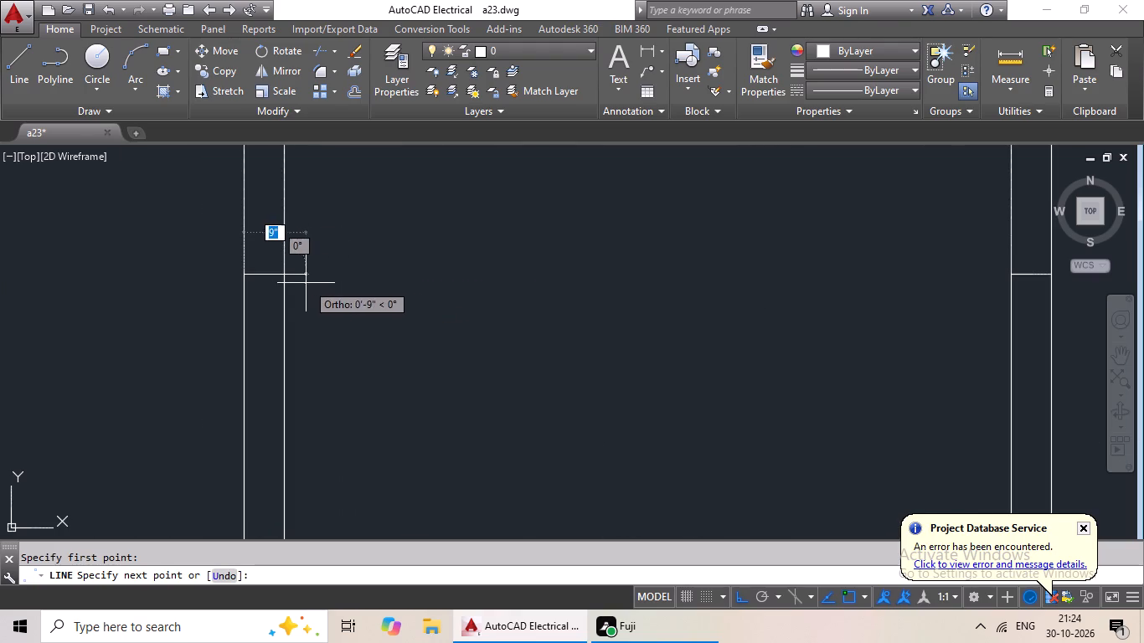
left_click(285, 275)
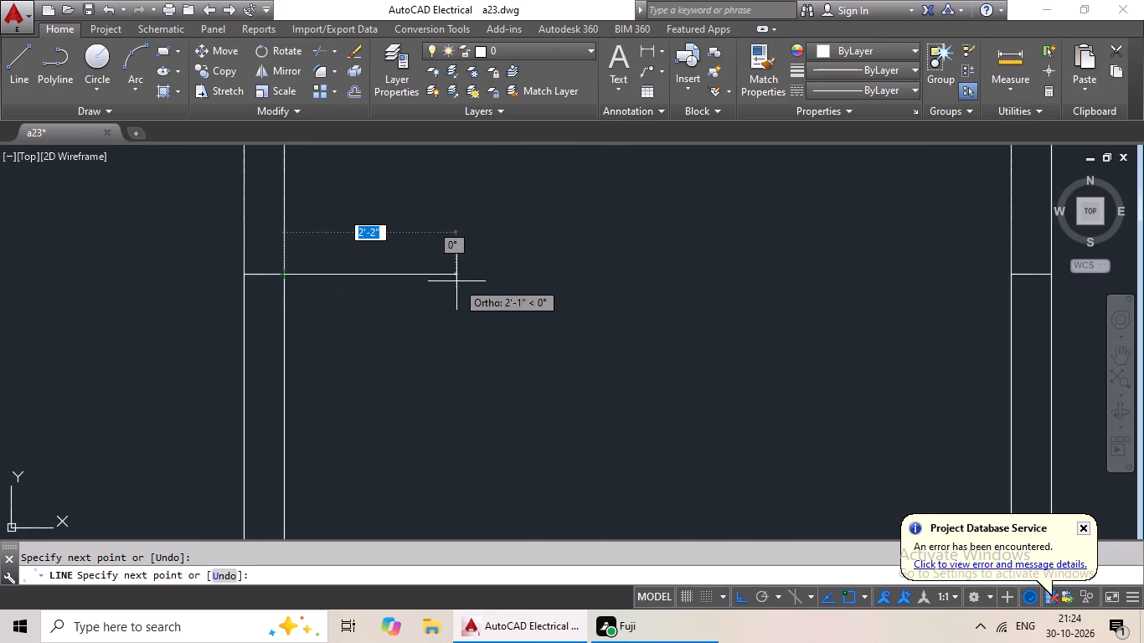
key("Escape")
Draw a short vertical line across the wall above the east block's lowest wide rectangular room, at its top edge's midpoint.
scroll(430, 290, "down", 2)
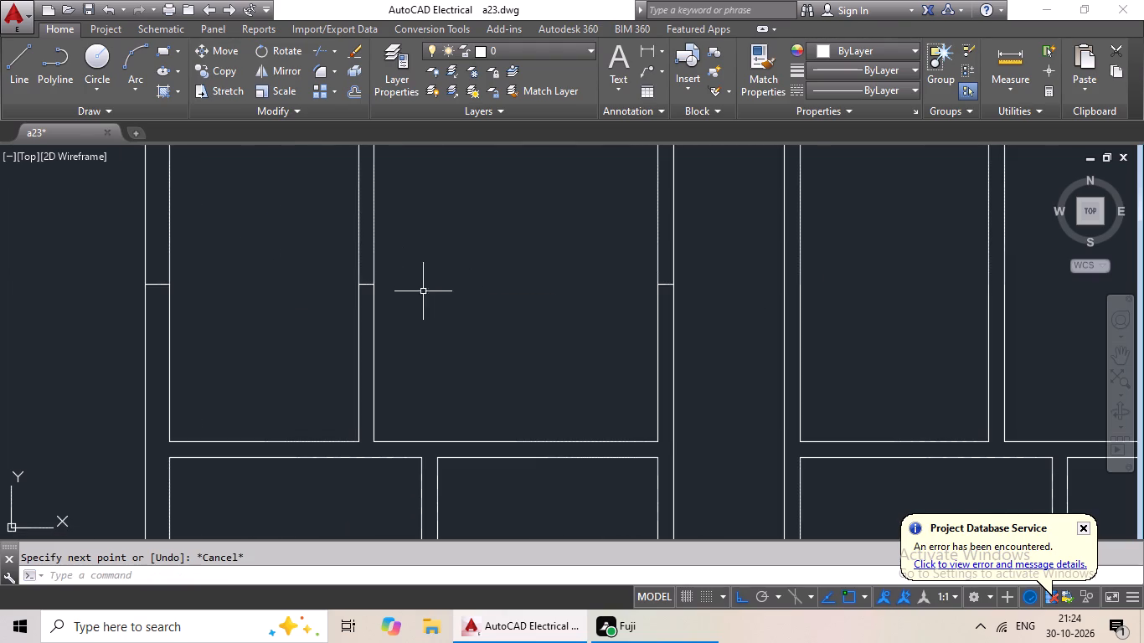
left_click(29, 78)
scroll(413, 195, "down", 2)
middle_click_drag(434, 212, 303, 275)
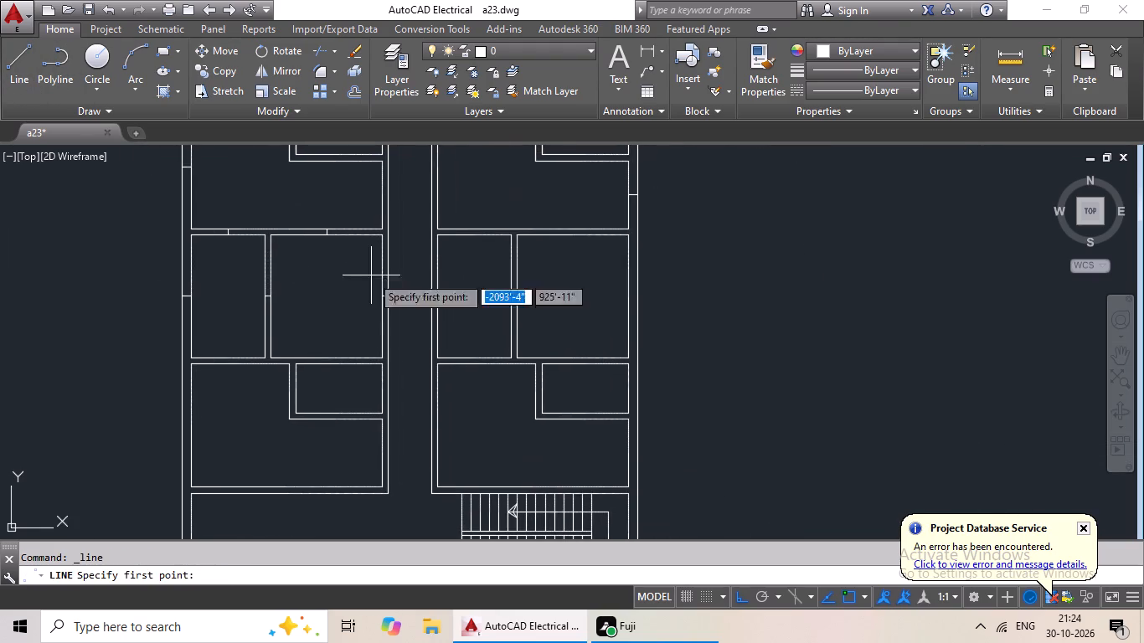
middle_click_drag(546, 247, 402, 279)
scroll(451, 277, "up", 1)
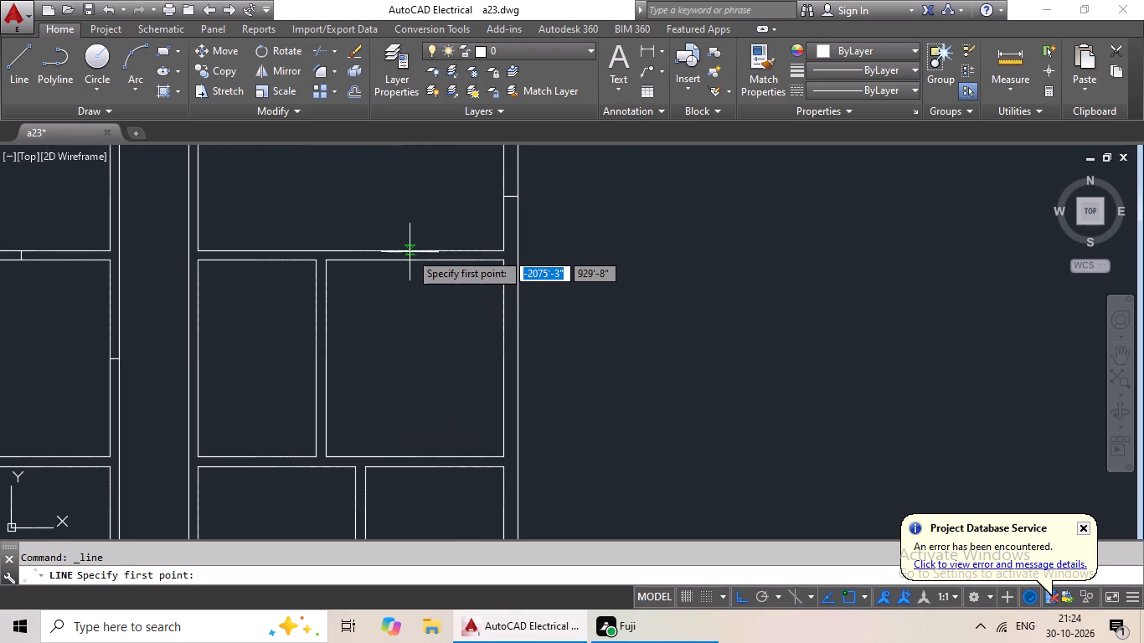
left_click(413, 257)
scroll(417, 239, "up", 2)
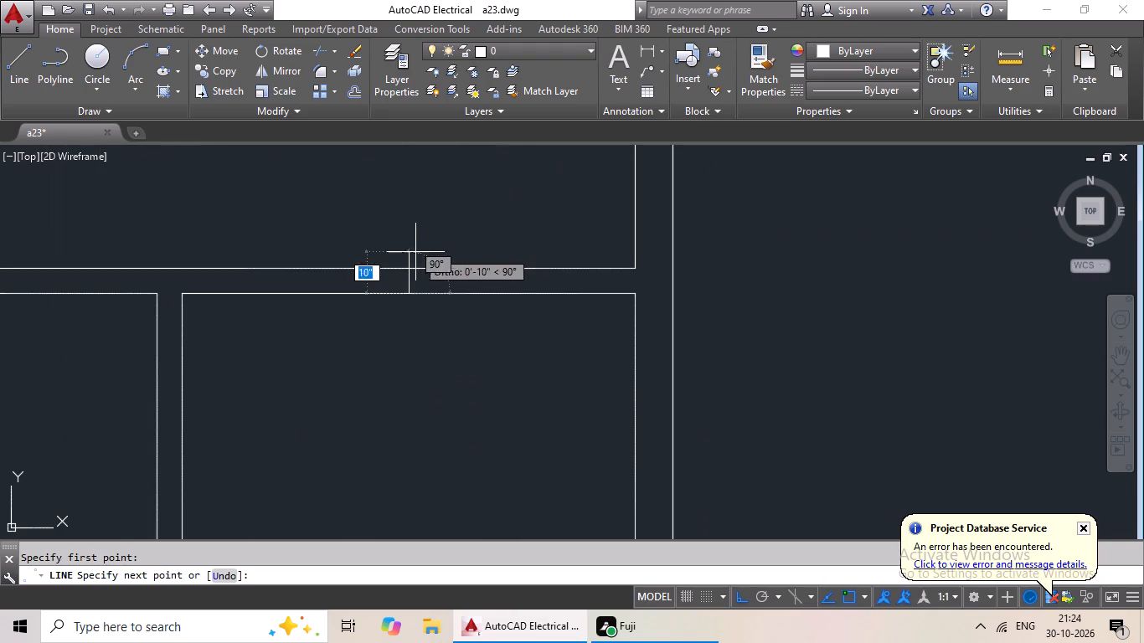
left_click(412, 266)
key("Escape")
scroll(528, 349, "down", 1)
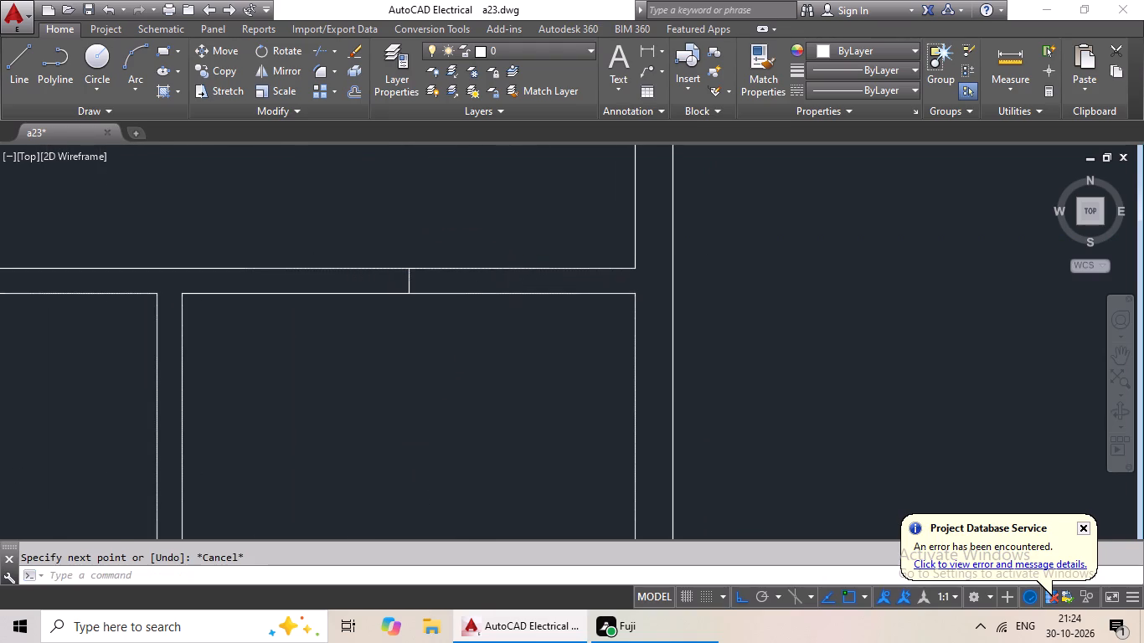
scroll(528, 349, "down", 1)
middle_click_drag(543, 415, 533, 301)
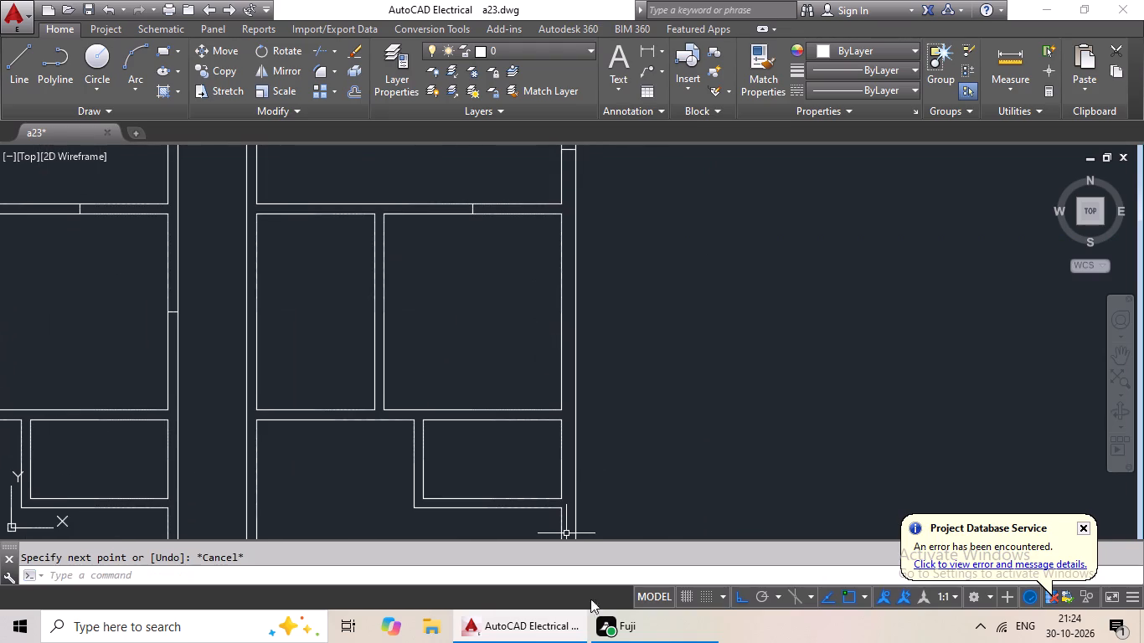
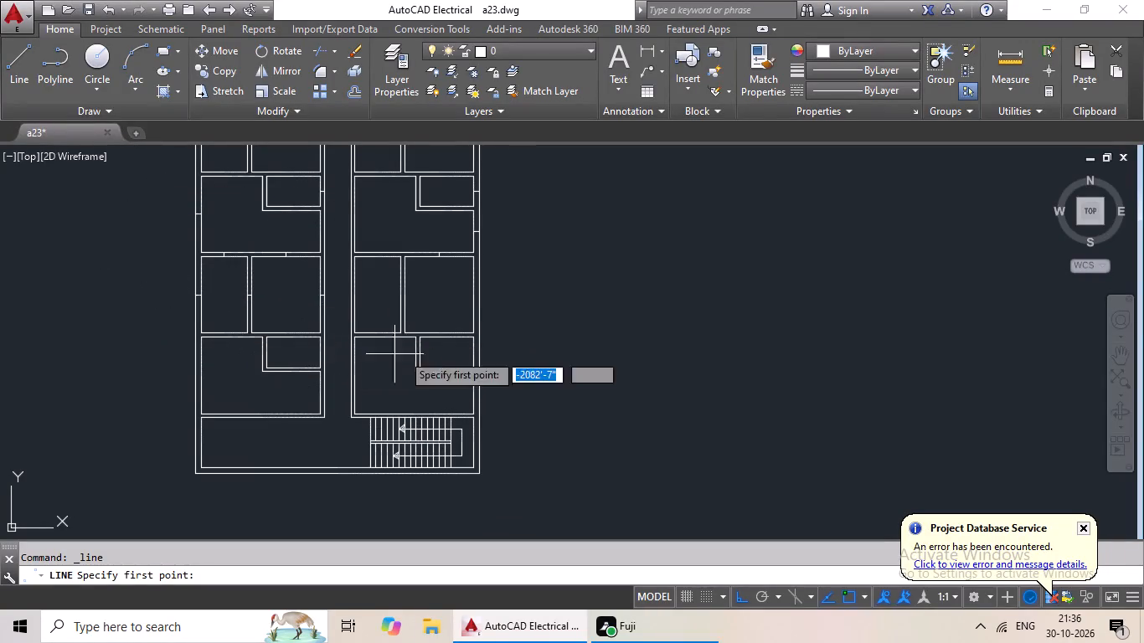
Draw a short horizontal line across the outer east wall at the midpoint of the east block's lowest wide rectangular room.
scroll(476, 283, "up", 2)
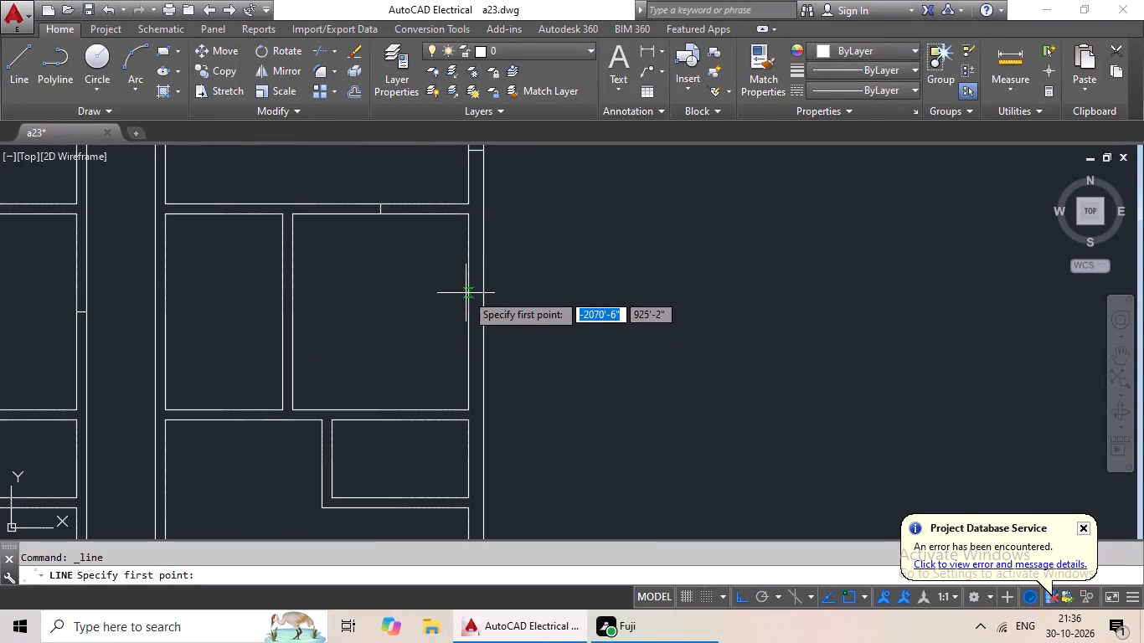
left_click(472, 311)
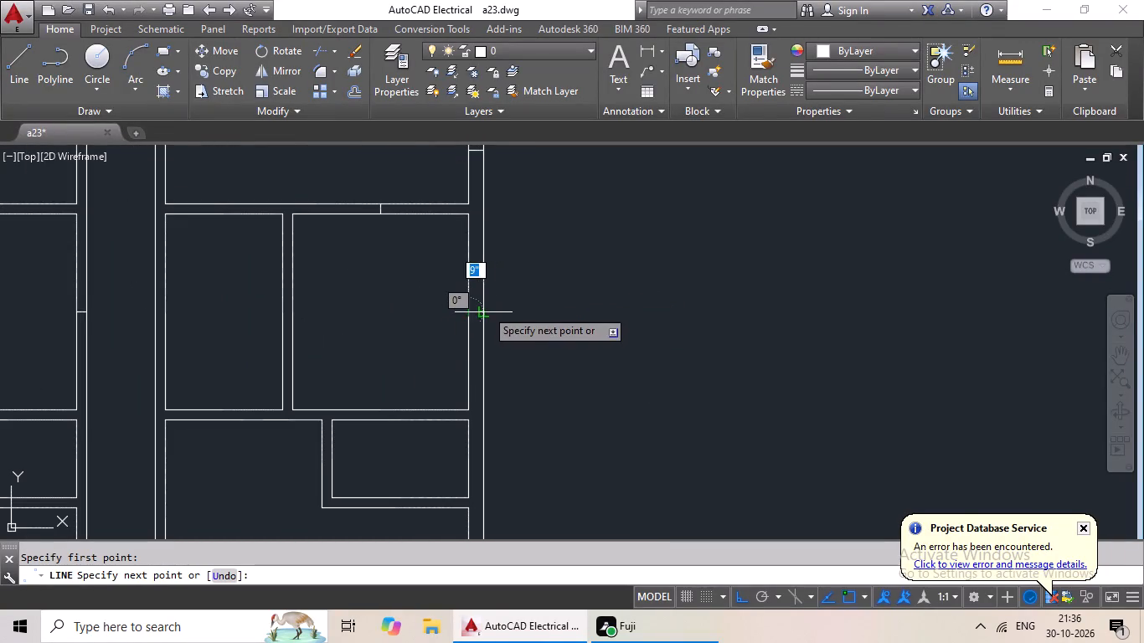
left_click(483, 309)
key("Escape")
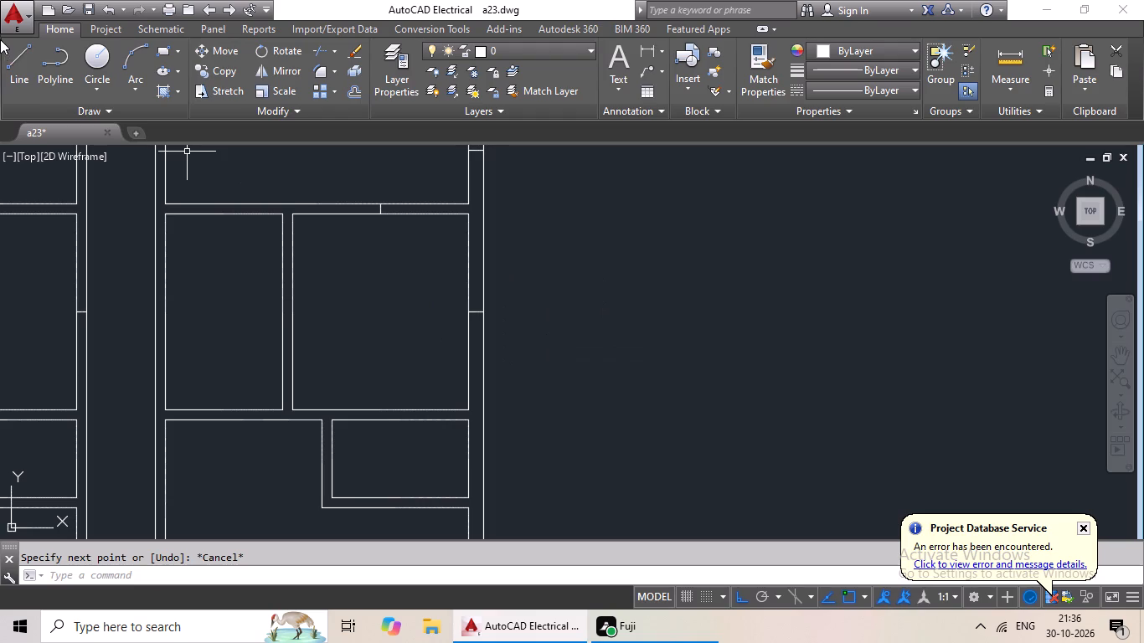
Draw a short vertical line across the wall above the east block's lowest narrow room, at its top edge's midpoint.
left_click(25, 49)
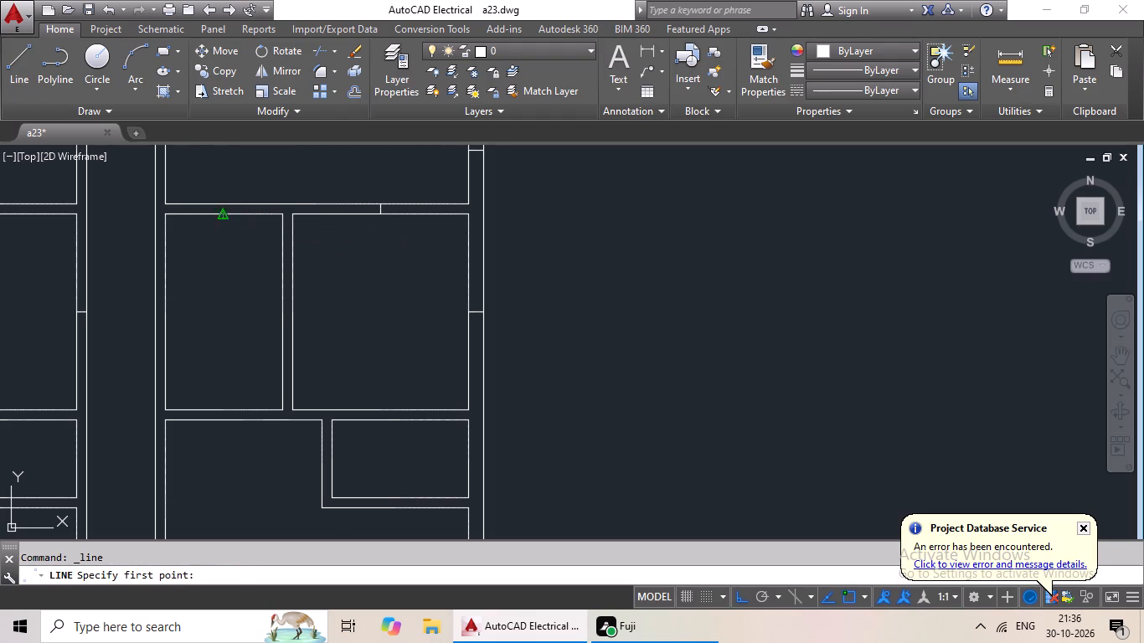
left_click(219, 216)
scroll(216, 193, "up", 3)
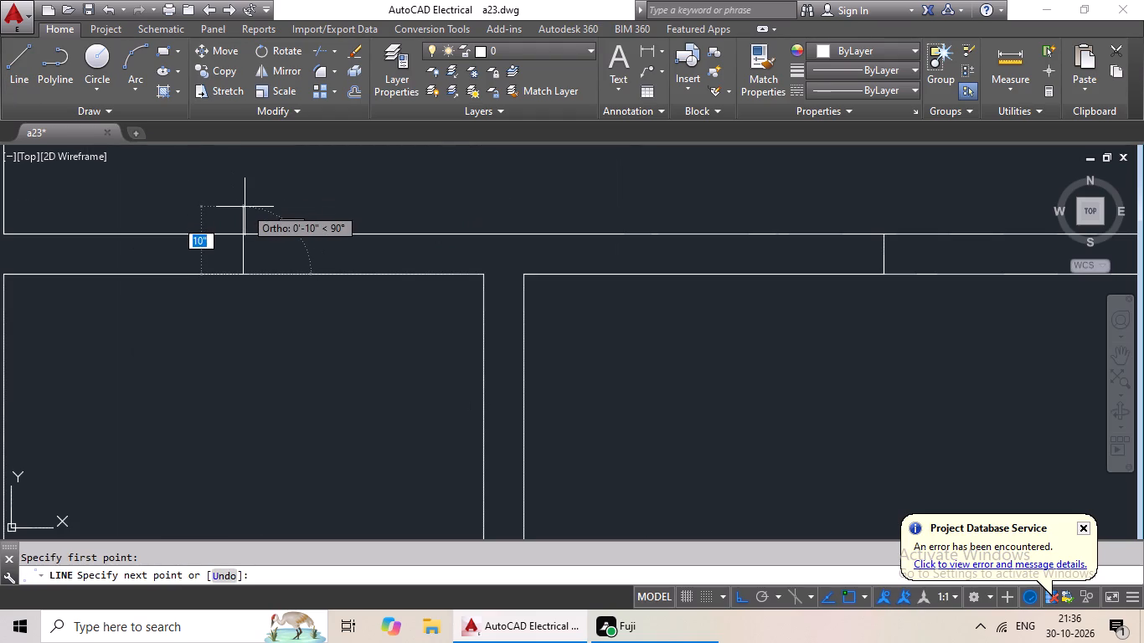
scroll(245, 207, "down", 1)
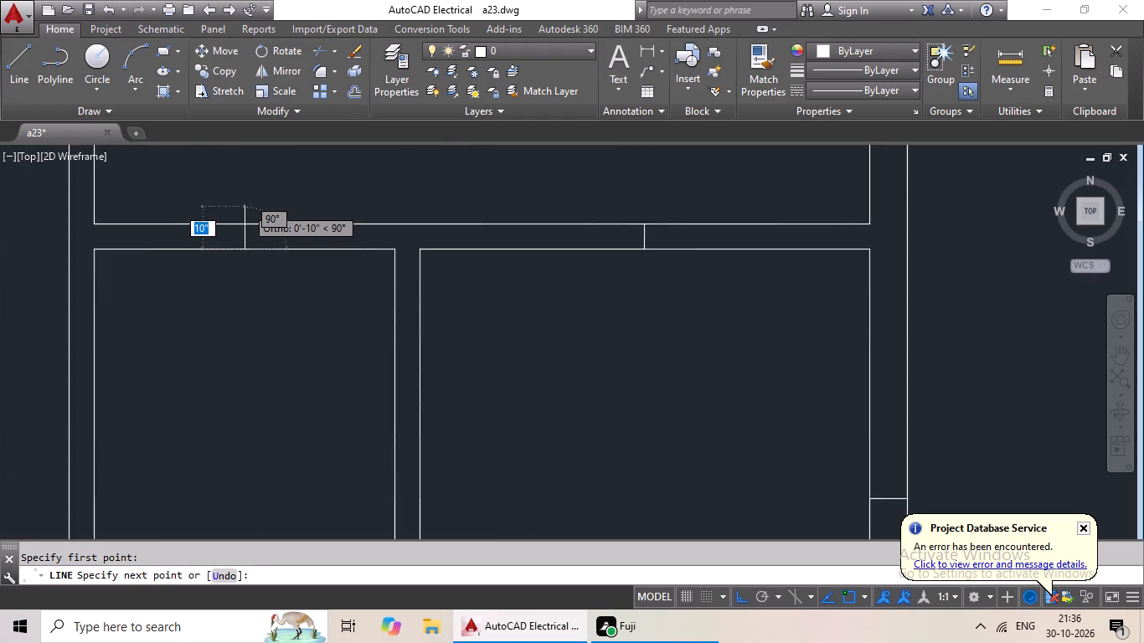
scroll(245, 207, "down", 3)
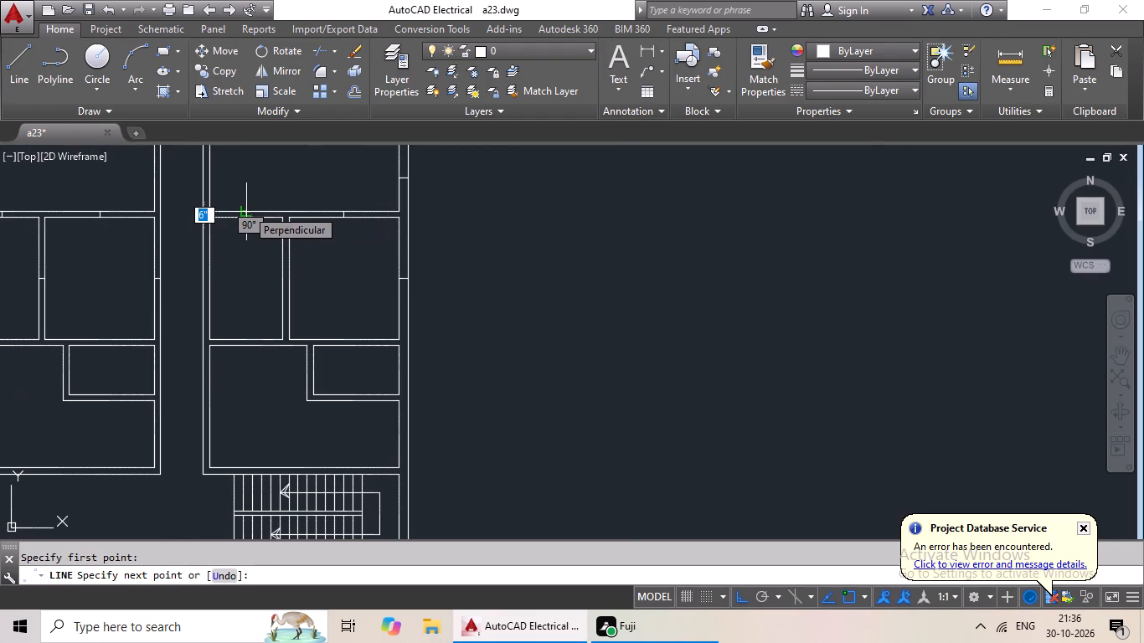
middle_click_drag(246, 208, 523, 247)
scroll(518, 242, "up", 3)
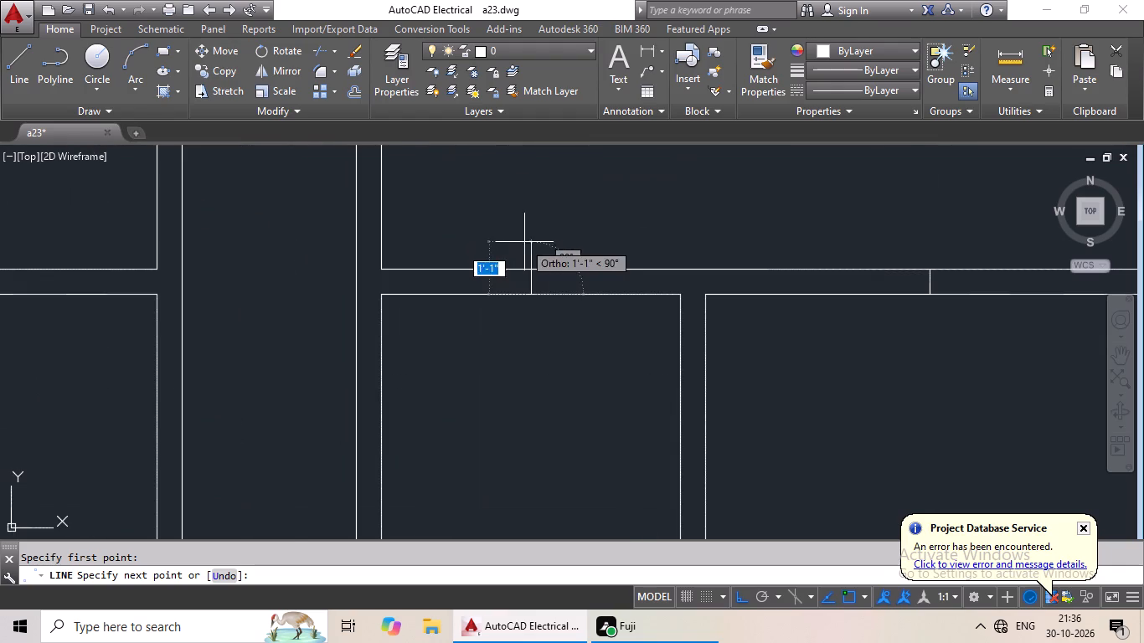
left_click(533, 269)
key("Escape")
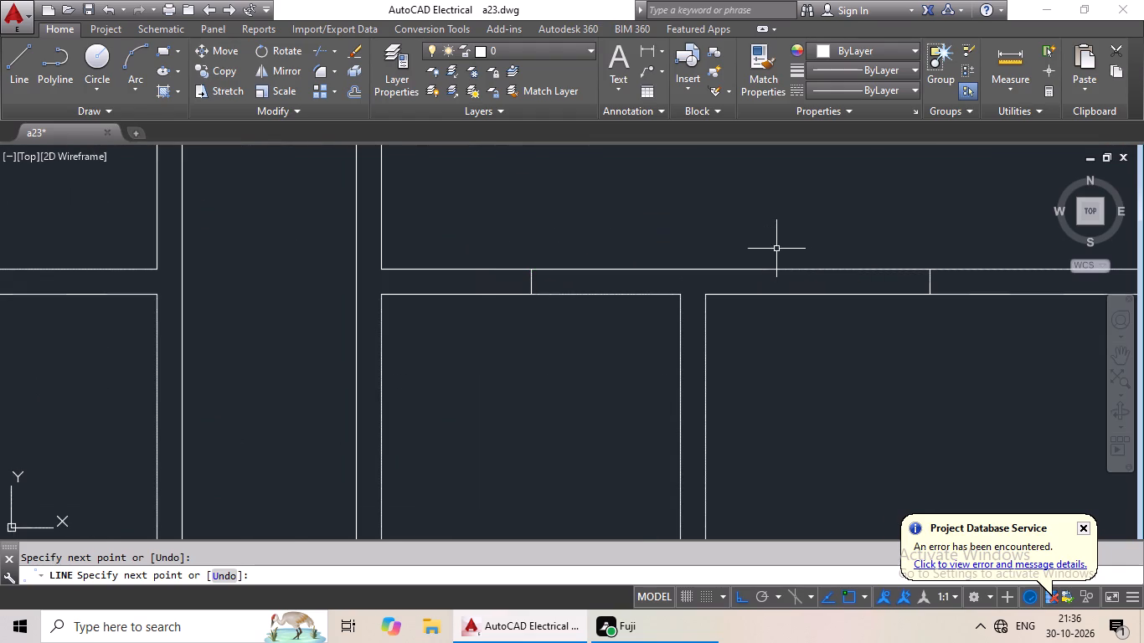
Draw a short horizontal line across the east block's west wall at the midpoint of its lowest narrow room.
scroll(771, 256, "down", 3)
middle_click_drag(781, 314, 637, 310)
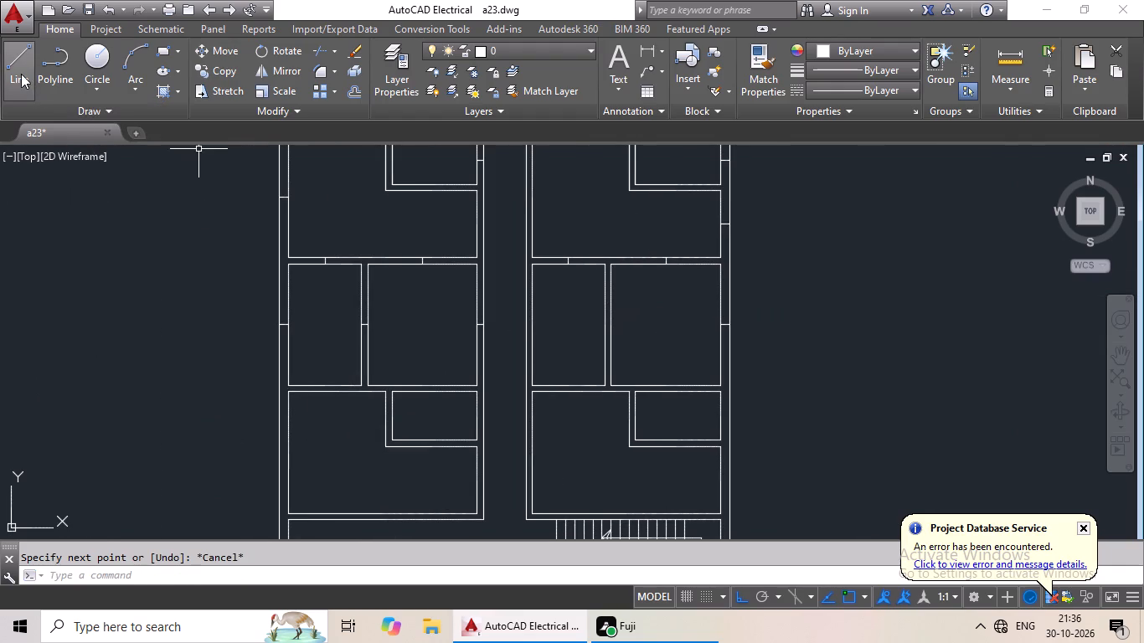
left_click(21, 74)
scroll(527, 325, "up", 2)
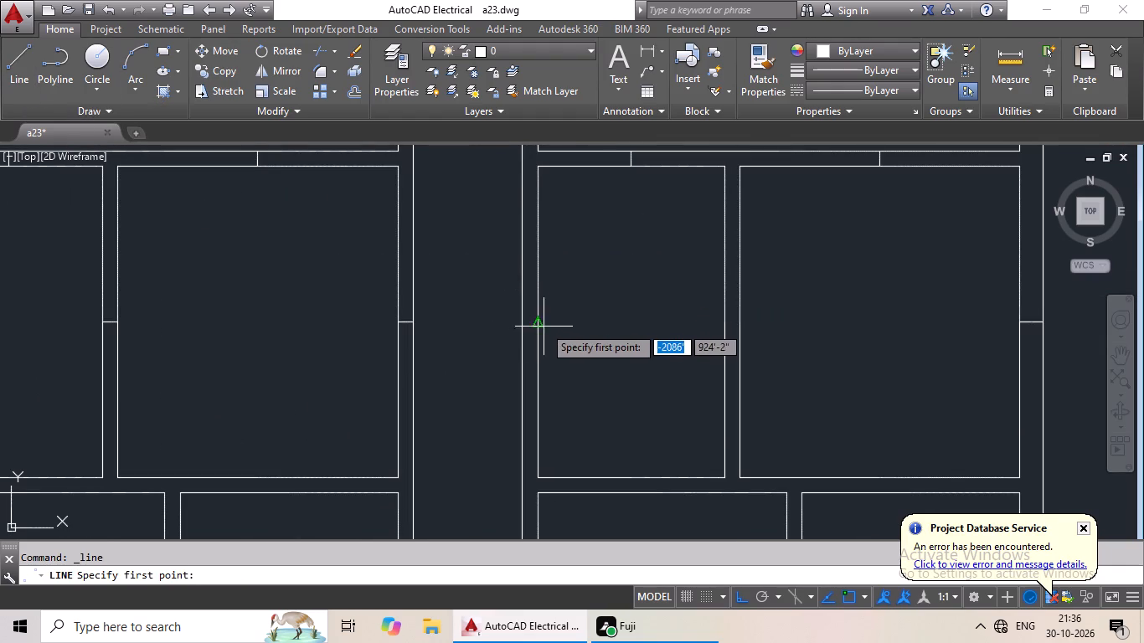
left_click(540, 324)
left_click_drag(517, 325, 524, 324)
key("Escape")
Draw a short horizontal line across the partition between the east block's lowest narrow and wide rooms, at its midpoint.
left_click_drag(26, 71, 35, 77)
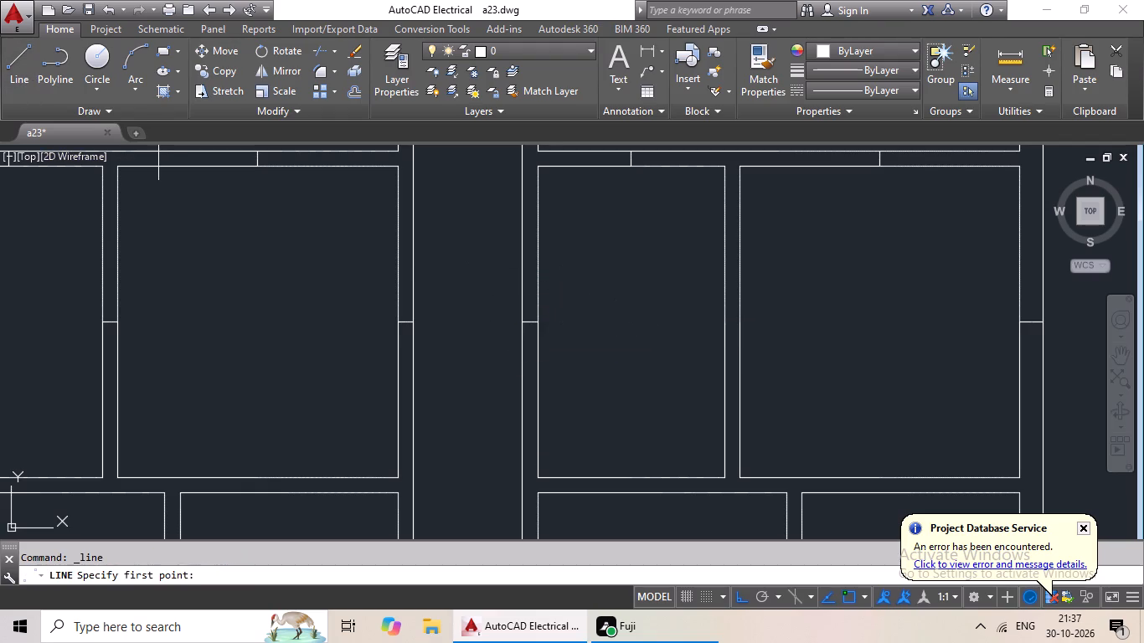
scroll(545, 291, "down", 2)
middle_click_drag(585, 292, 468, 295)
scroll(512, 307, "up", 2)
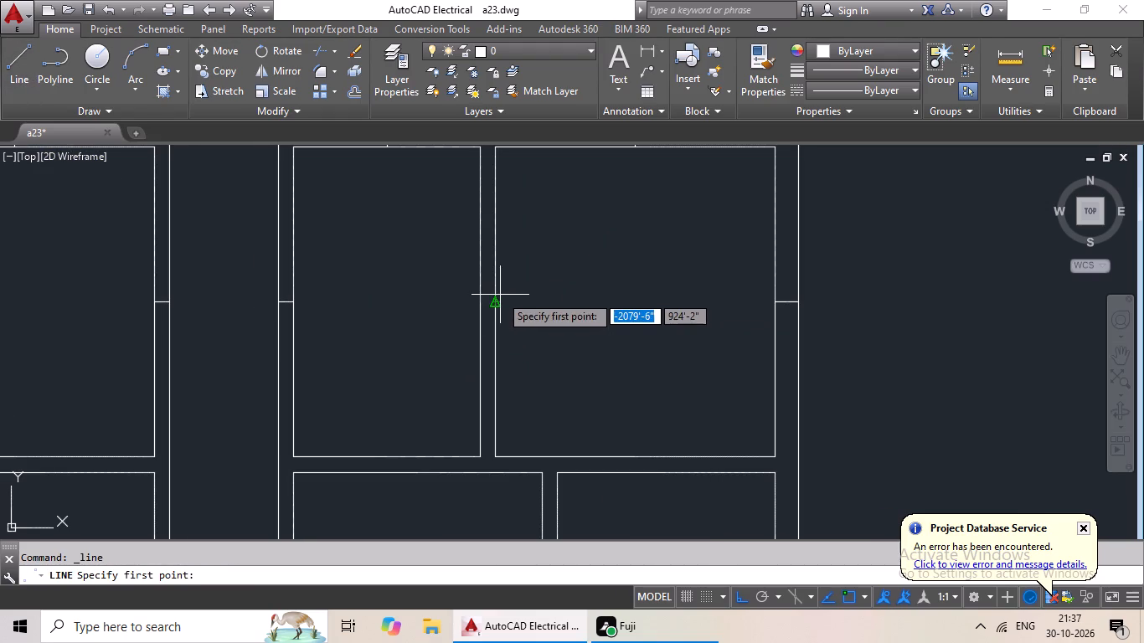
left_click(494, 301)
left_click(473, 301)
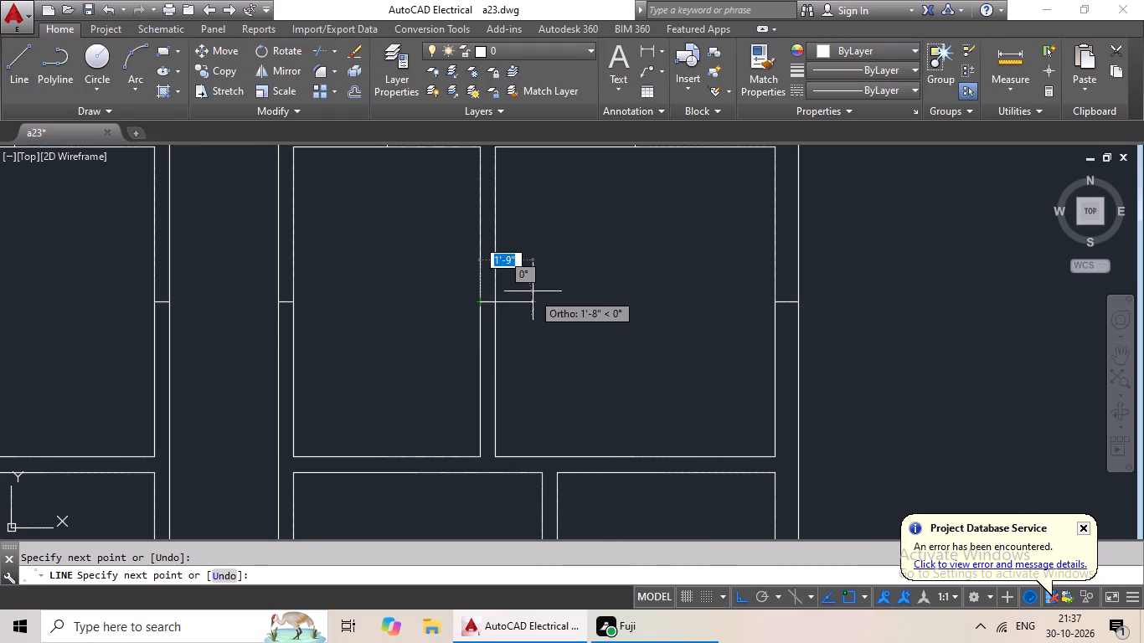
key("Escape")
Draw a short horizontal line across the outer east wall at the midpoint of the east block's lowest small room.
left_click(27, 73)
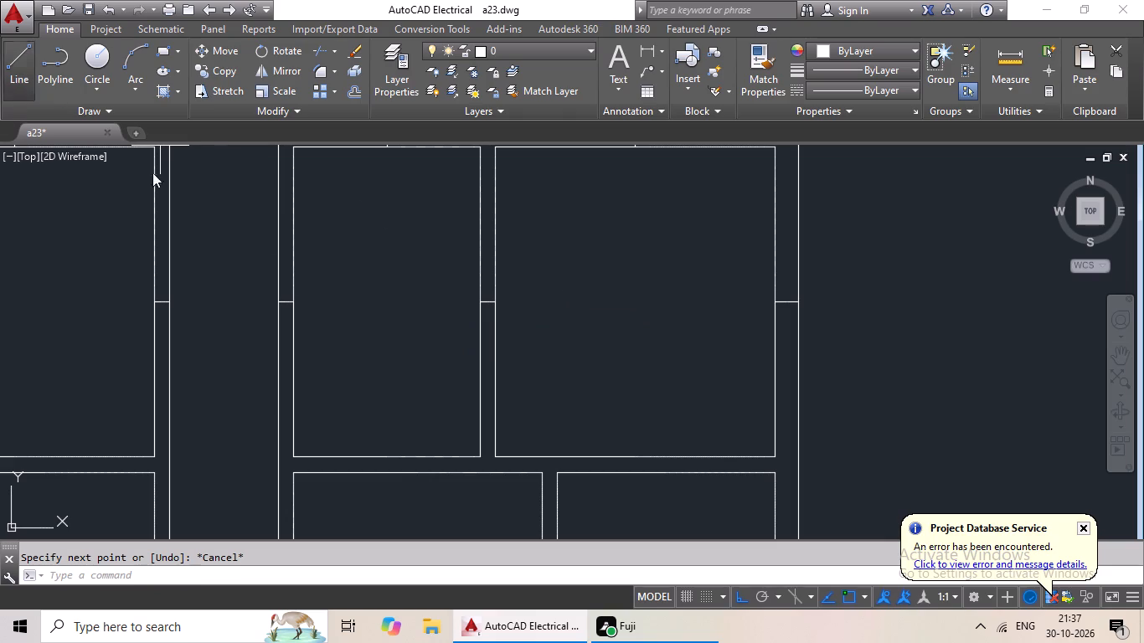
scroll(414, 285, "down", 2)
middle_click_drag(456, 312, 452, 266)
scroll(540, 358, "up", 2)
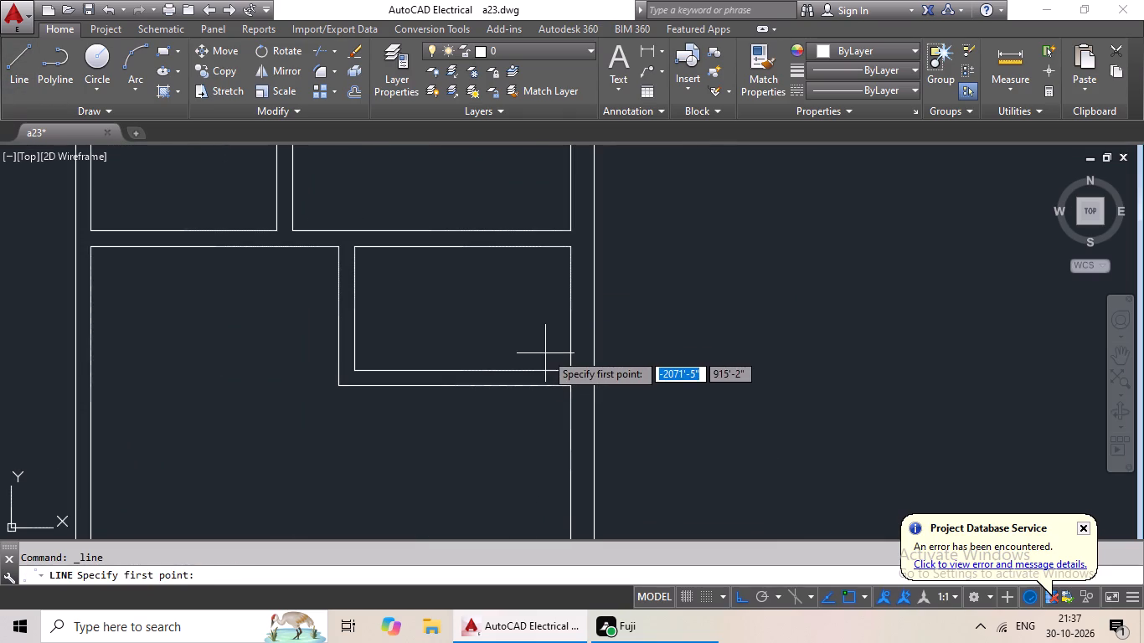
left_click_drag(573, 309, 604, 316)
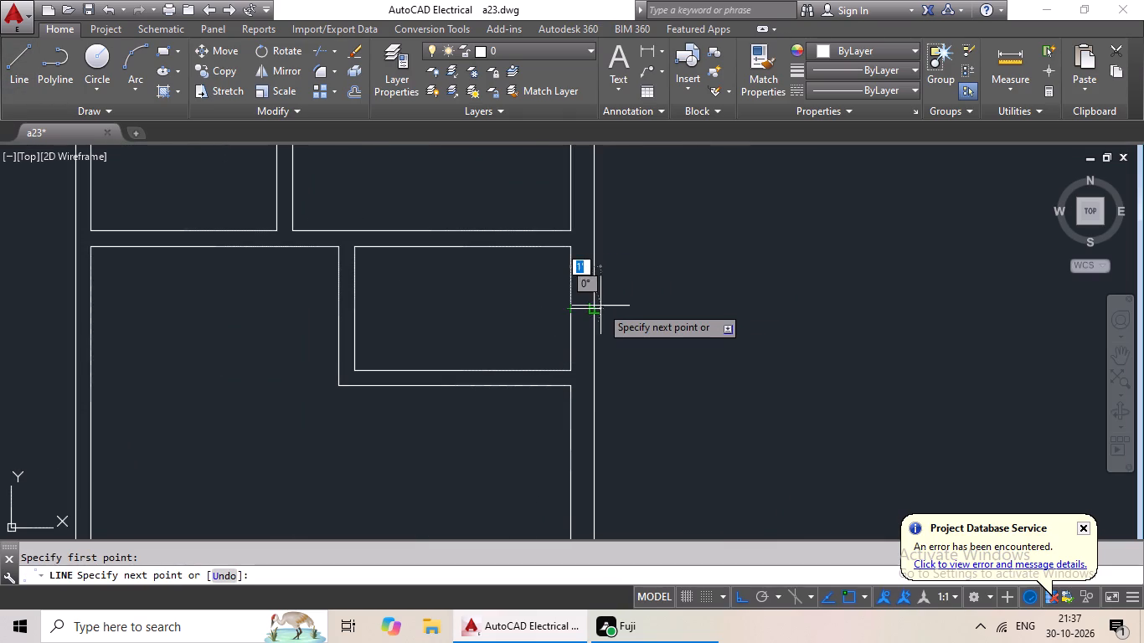
left_click(597, 308)
key("Escape")
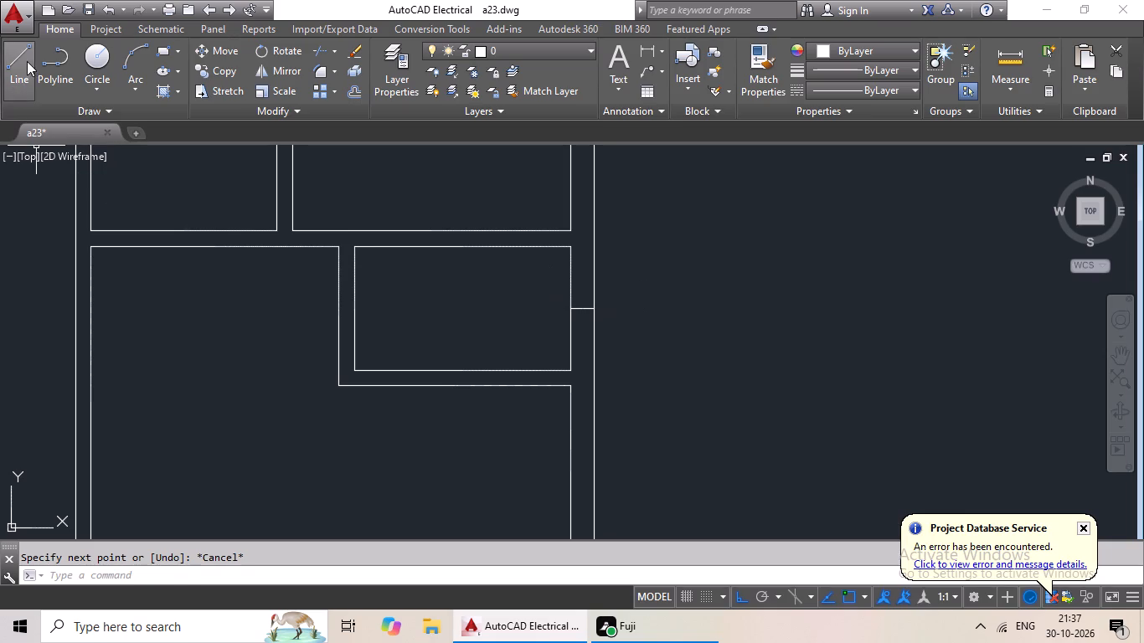
Draw a short horizontal line across the west block's east wall at the midpoint of its lowest small room.
left_click(27, 61)
scroll(254, 255, "down", 3)
middle_click_drag(251, 285, 379, 315)
scroll(329, 306, "up", 4)
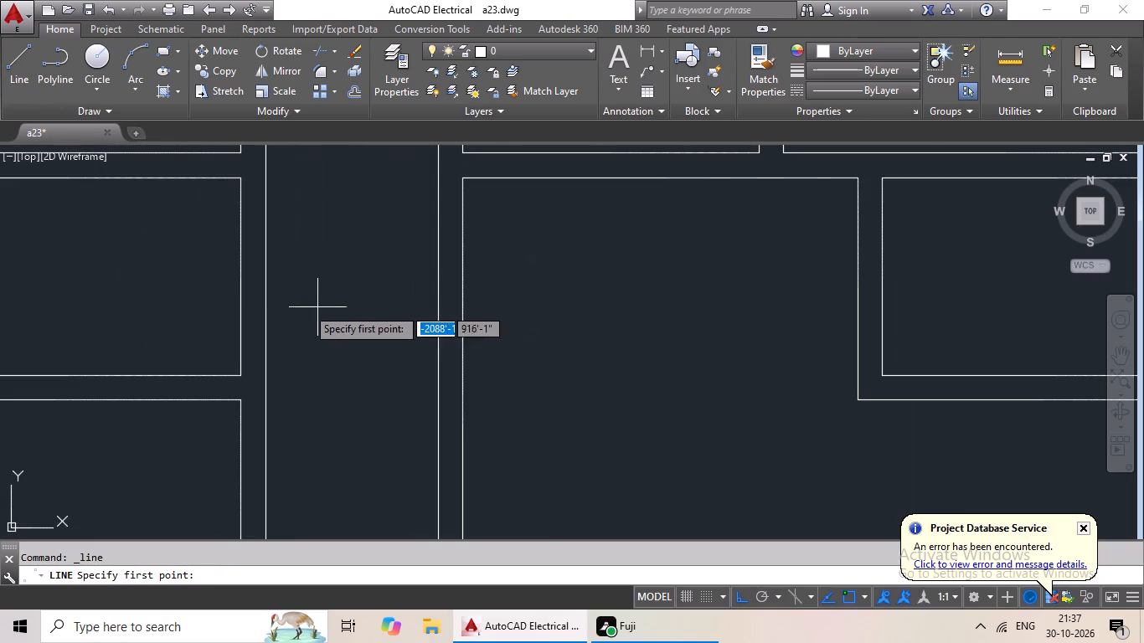
left_click(239, 275)
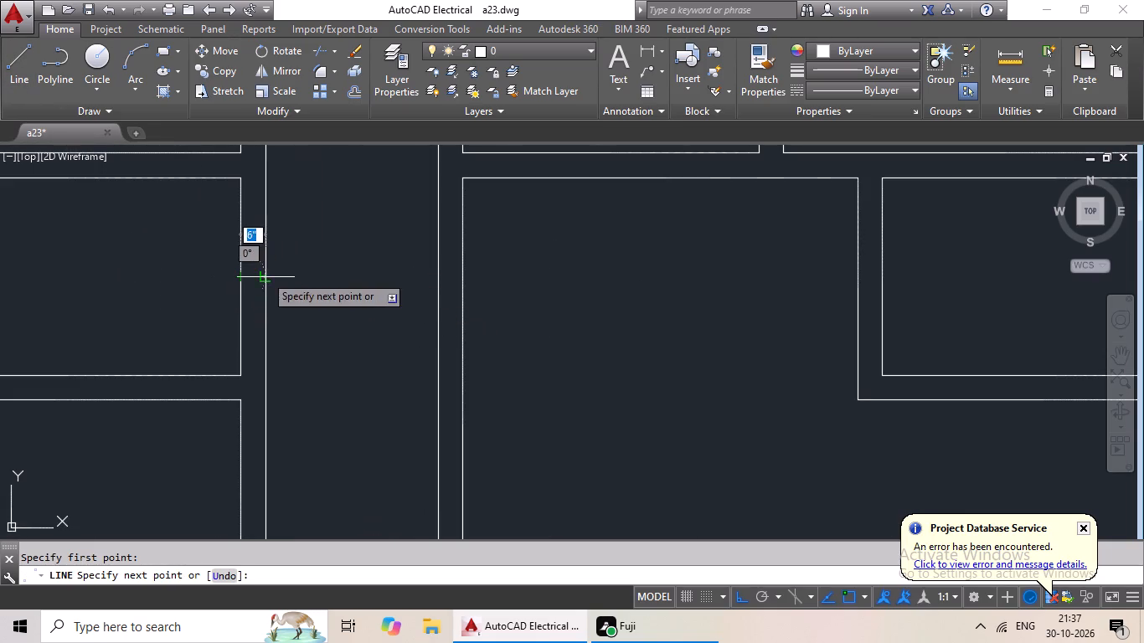
left_click(265, 275)
key("Escape")
Draw a short horizontal line across the outer west wall at the midpoint of the west block's lowest L-shaped room.
left_click_drag(19, 86, 26, 111)
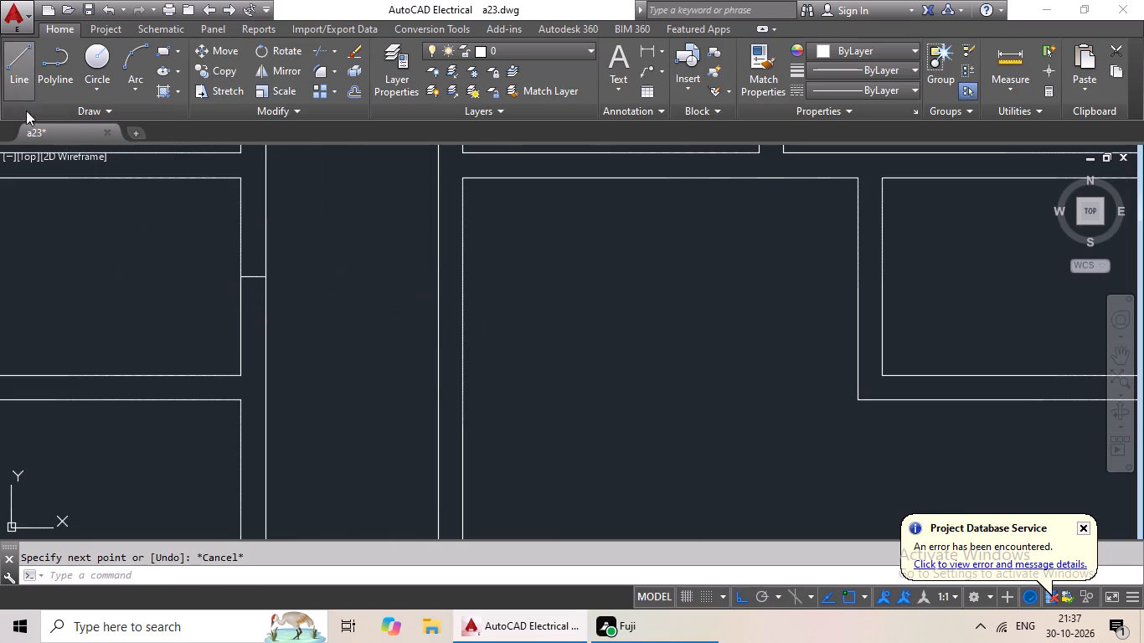
left_click_drag(26, 111, 19, 95)
scroll(422, 380, "down", 3)
middle_click_drag(456, 387, 492, 302)
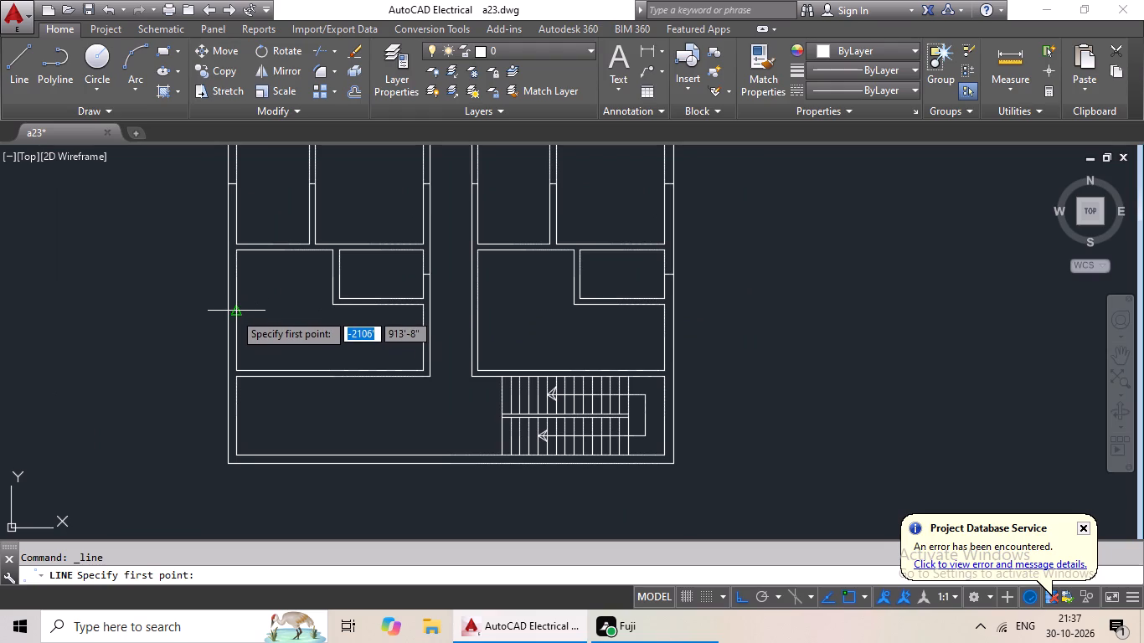
left_click(234, 313)
scroll(228, 312, "up", 4)
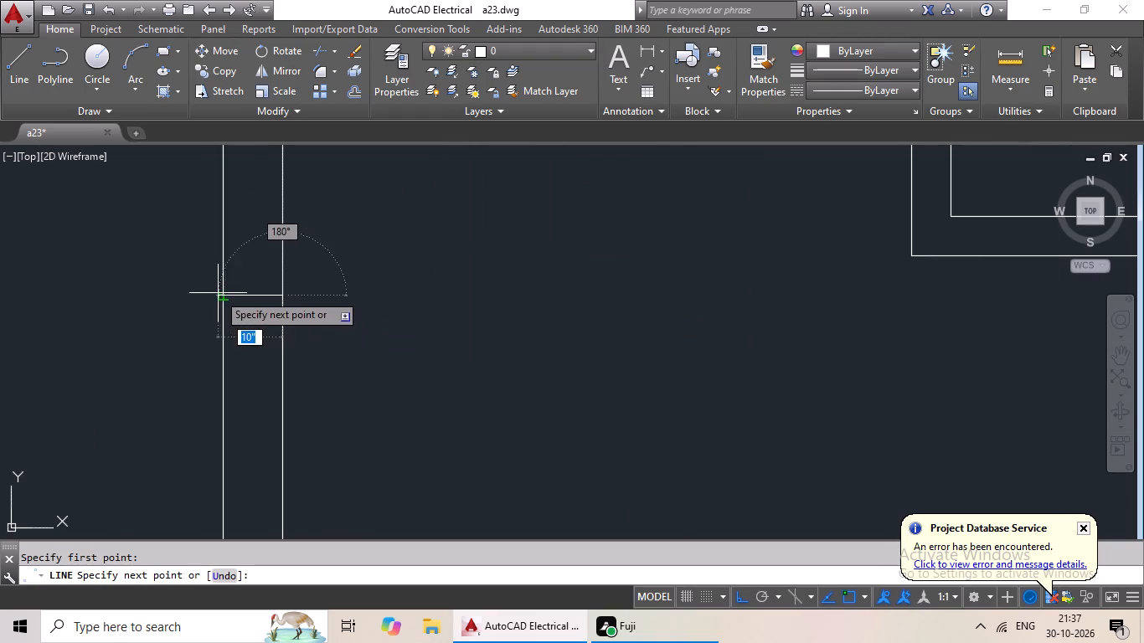
left_click(223, 294)
key("Escape")
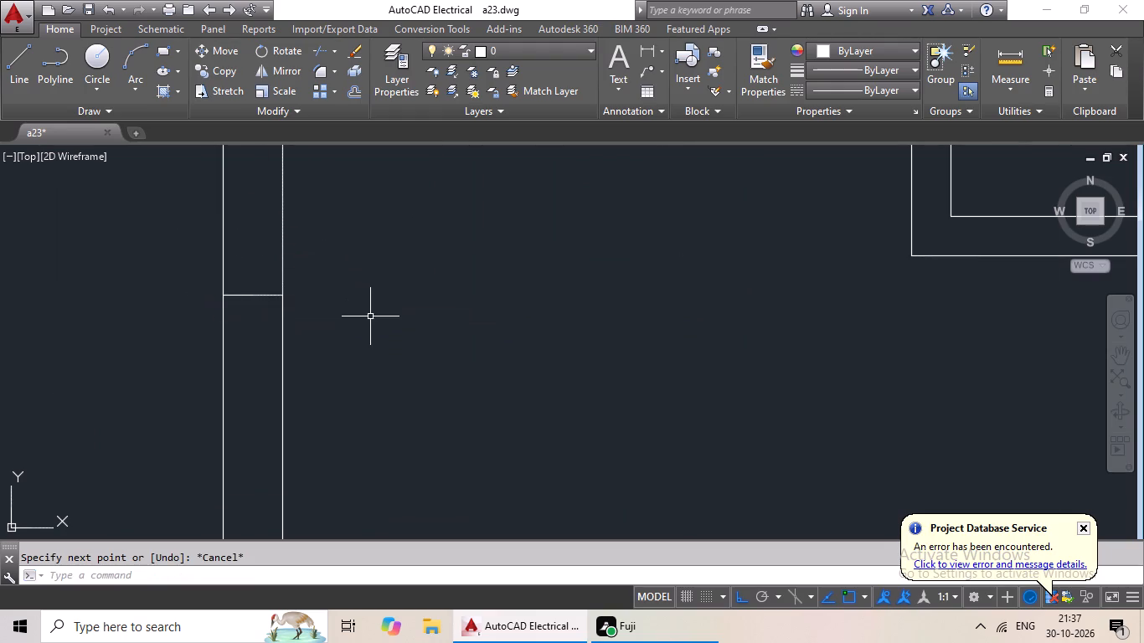
Draw a short horizontal line across the outer east wall at the east-edge midpoint of the east block's lowest L-shaped room.
left_click(22, 90)
scroll(413, 288, "down", 4)
middle_click_drag(470, 317, 267, 321)
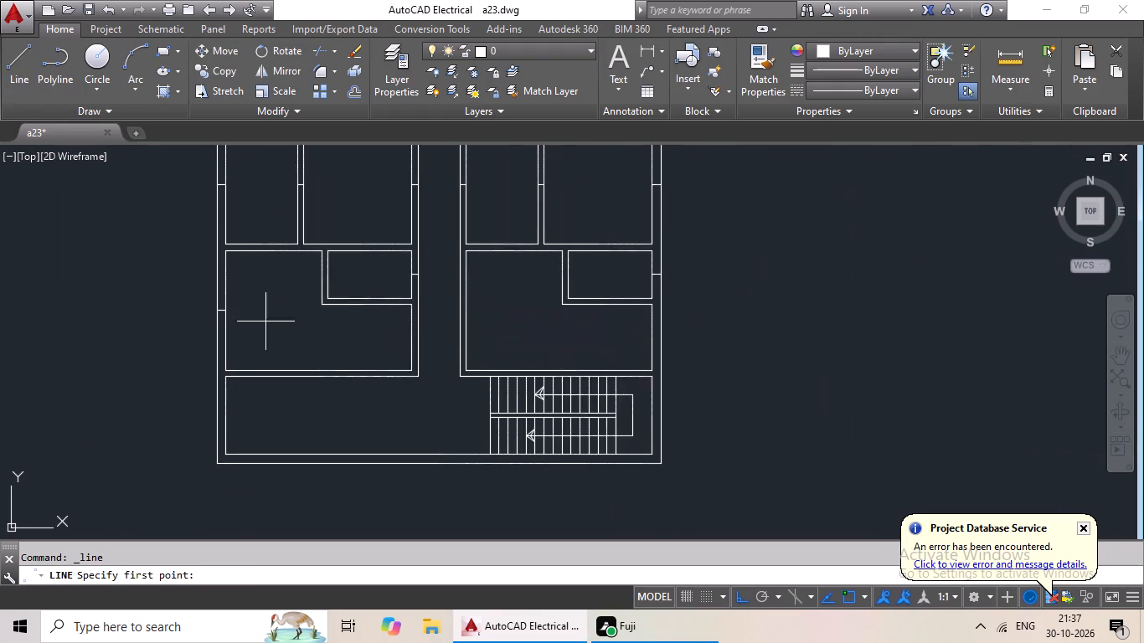
scroll(678, 341, "up", 2)
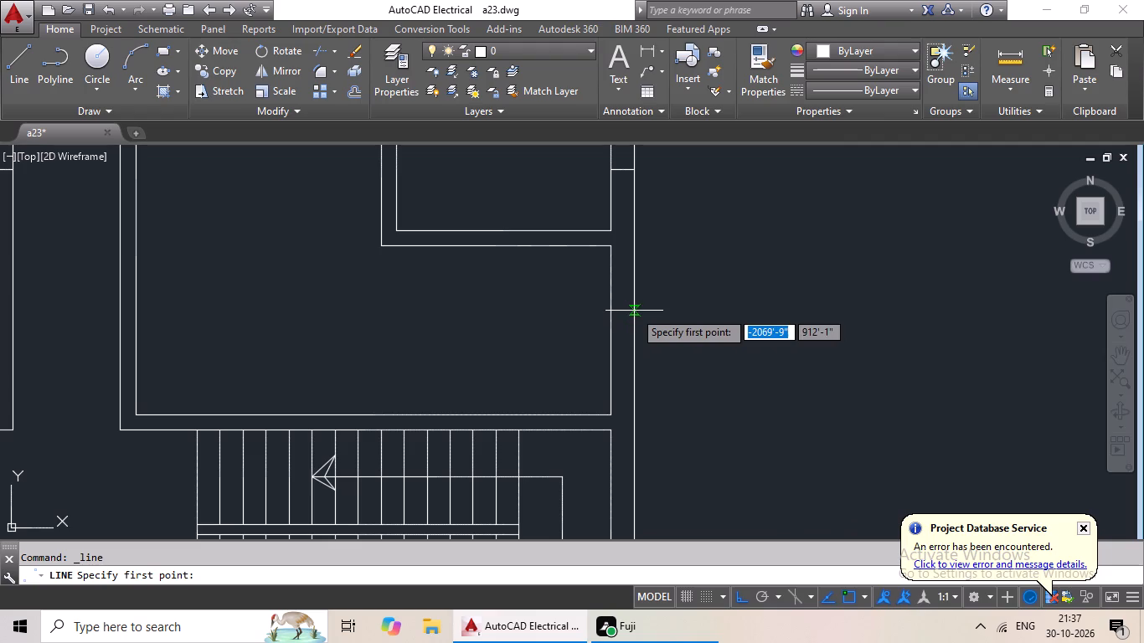
left_click(609, 332)
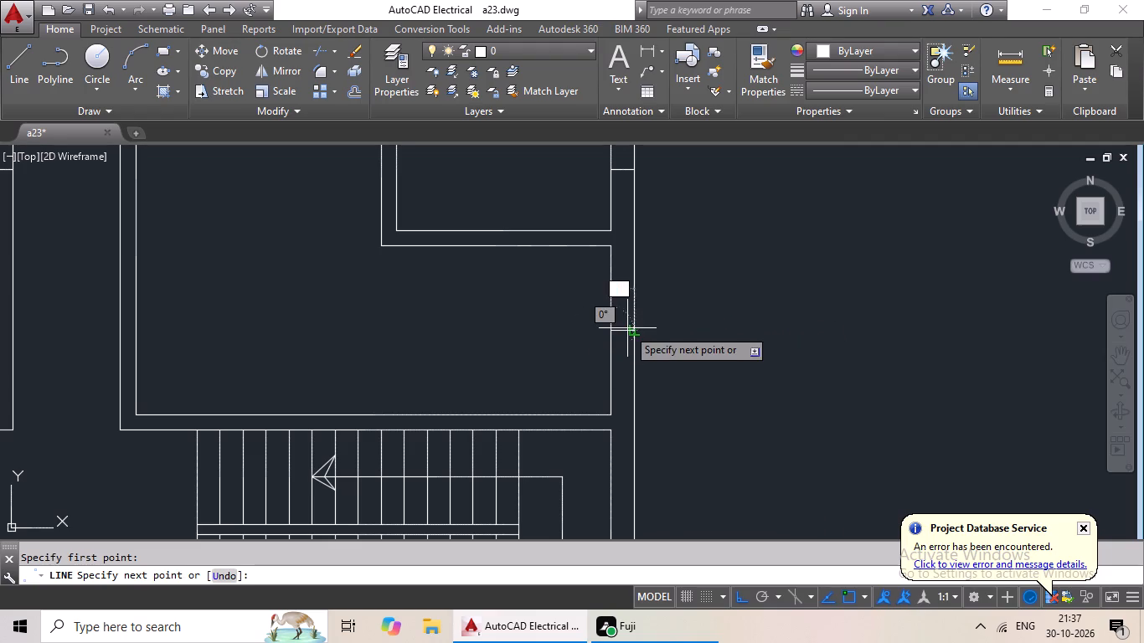
left_click(633, 328)
key("Escape")
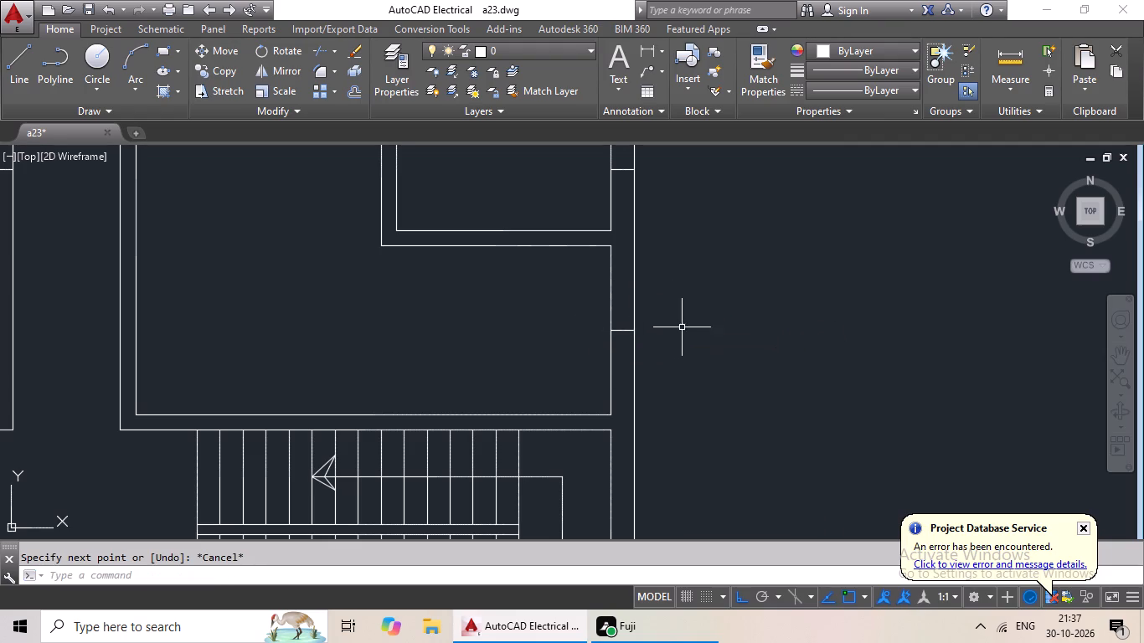
Draw a short horizontal line across the outer east wall beside the staircase, at the midpoint of the stair area's east edge.
scroll(683, 327, "down", 3)
left_click(16, 65)
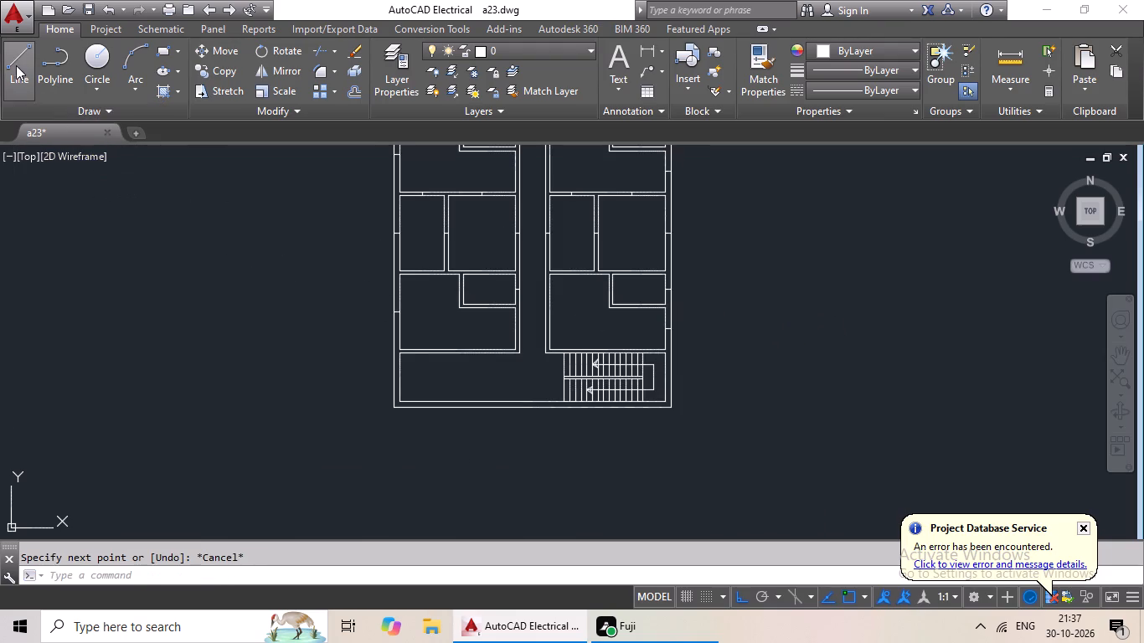
middle_click_drag(554, 421, 423, 423)
scroll(539, 379, "up", 2)
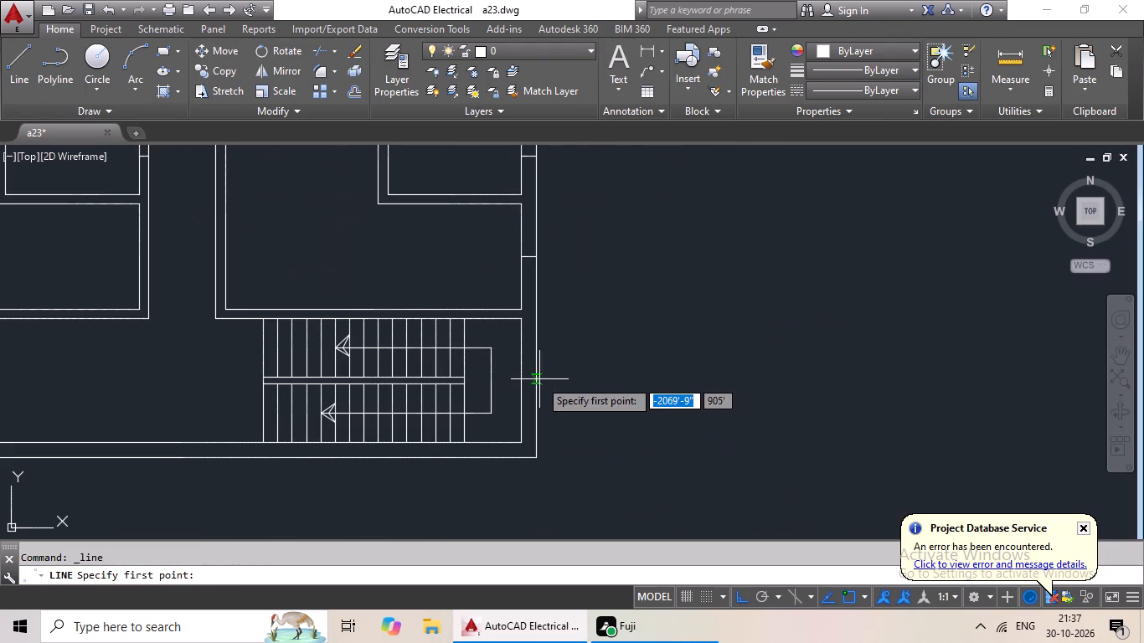
left_click(523, 385)
scroll(583, 389, "up", 2)
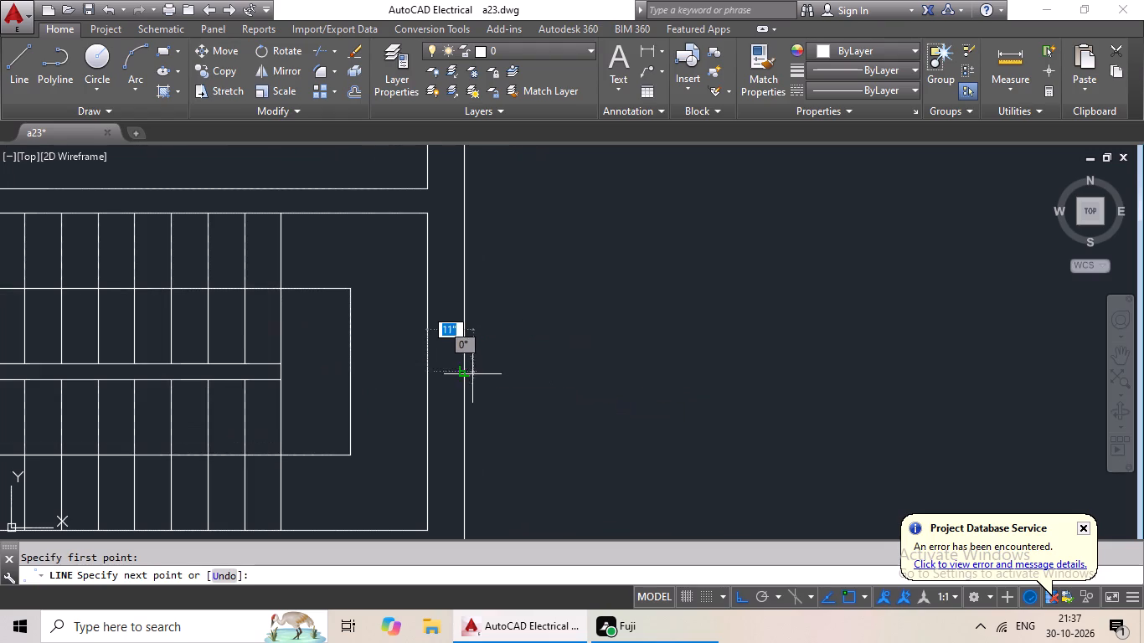
left_click(461, 372)
key("Escape")
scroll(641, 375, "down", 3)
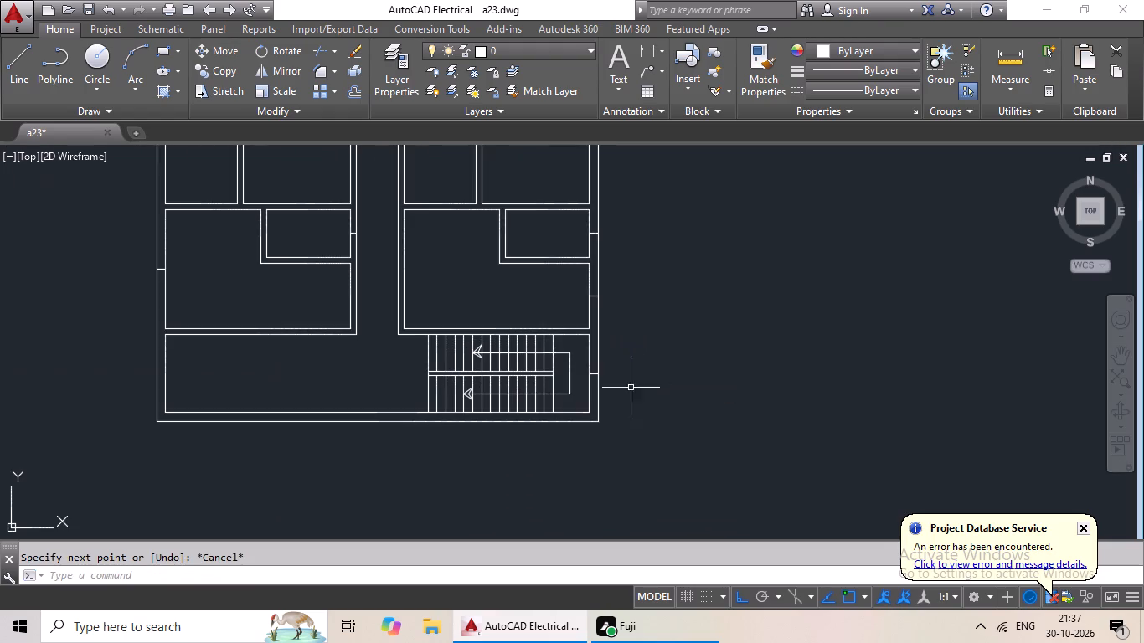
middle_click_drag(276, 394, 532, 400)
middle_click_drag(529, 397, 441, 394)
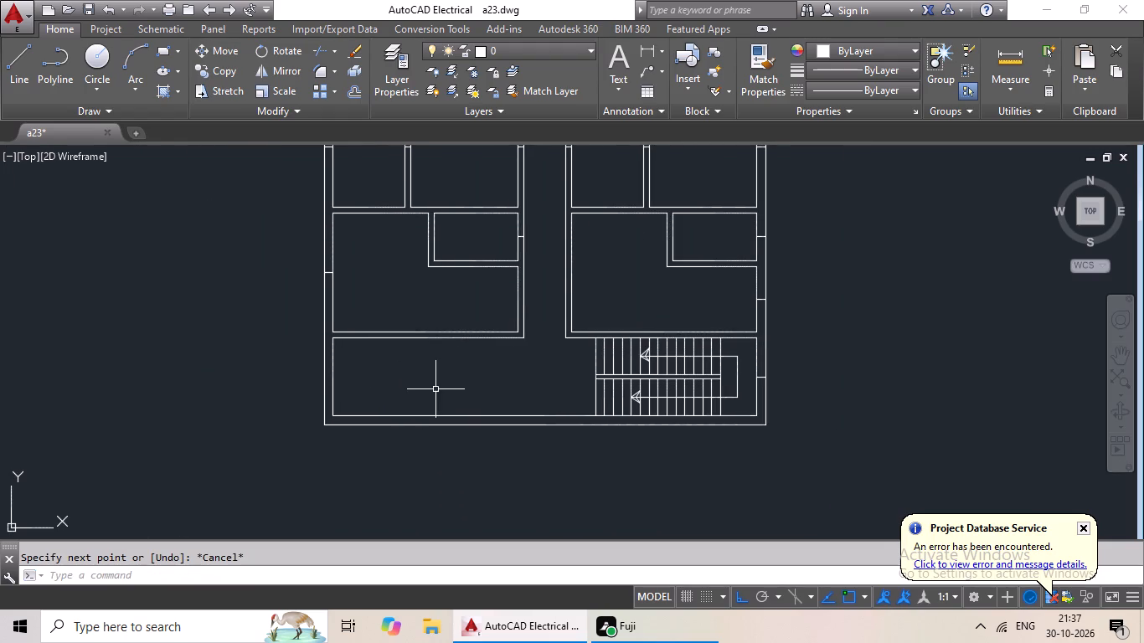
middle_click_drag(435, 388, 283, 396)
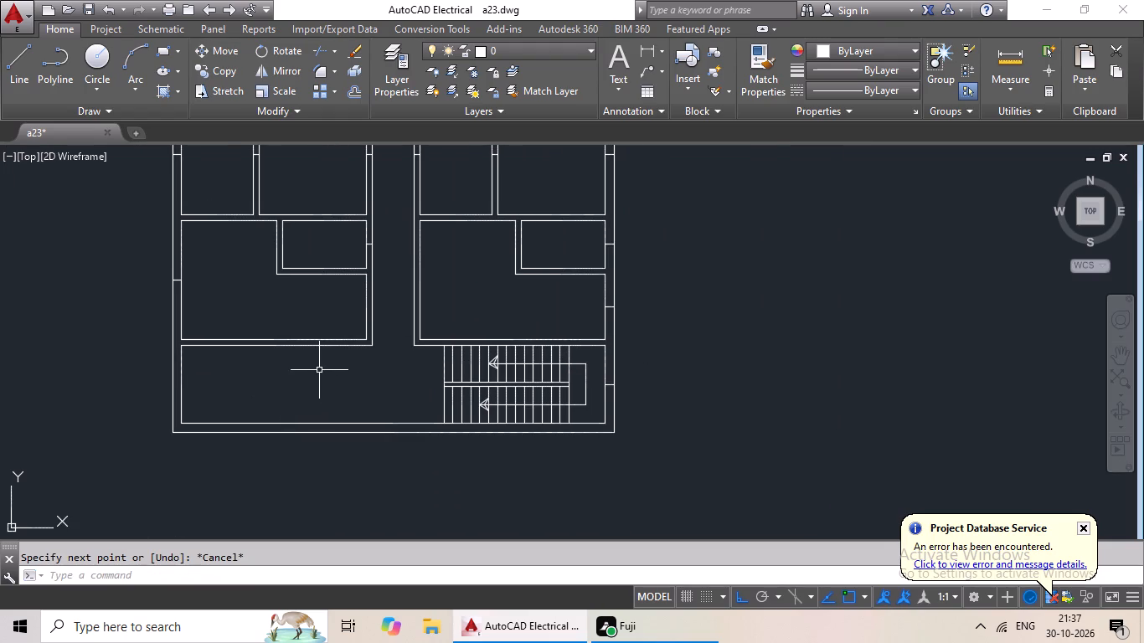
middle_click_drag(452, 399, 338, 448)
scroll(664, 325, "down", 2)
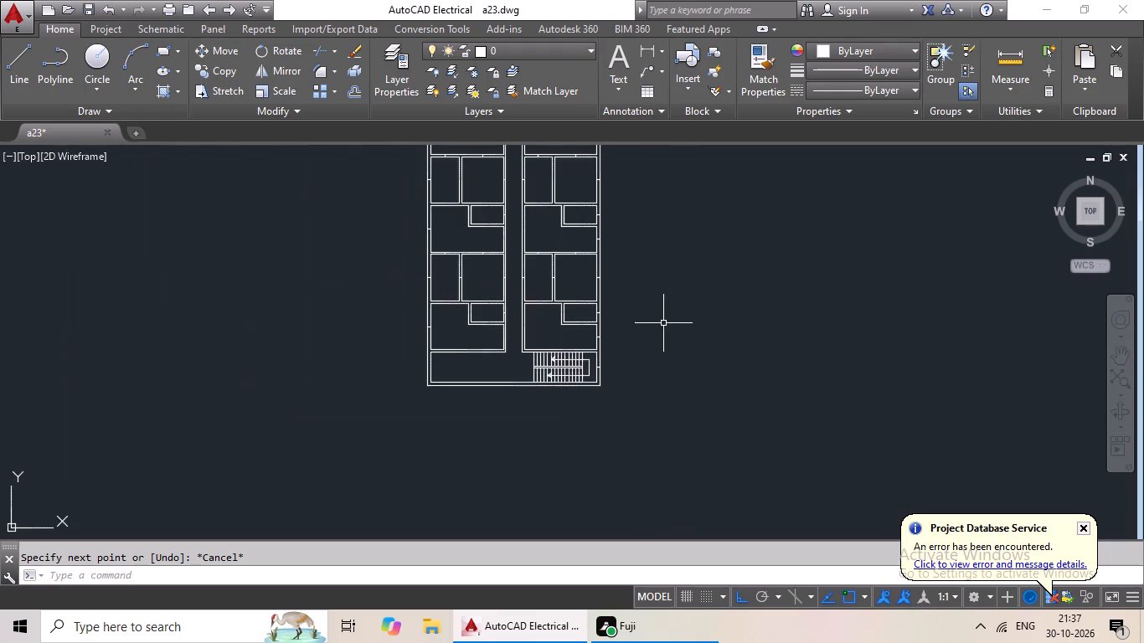
Draw a 3' horizontal line in the empty space east of the two blocks.
middle_click_drag(664, 319, 502, 389)
middle_click_drag(573, 246, 484, 346)
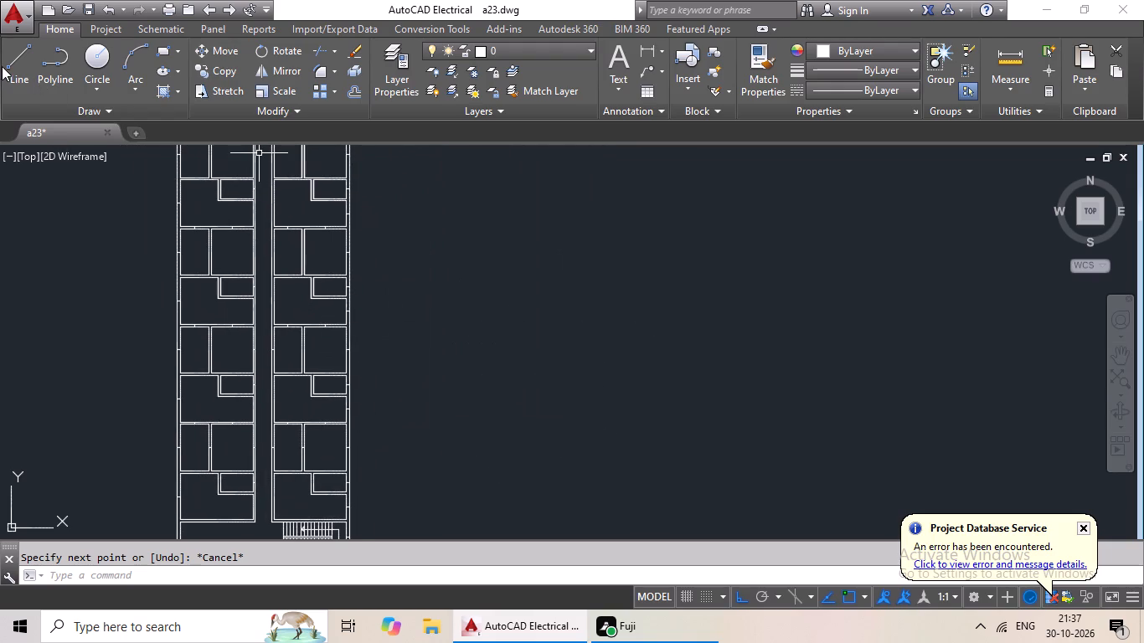
left_click(7, 65)
left_click(630, 262)
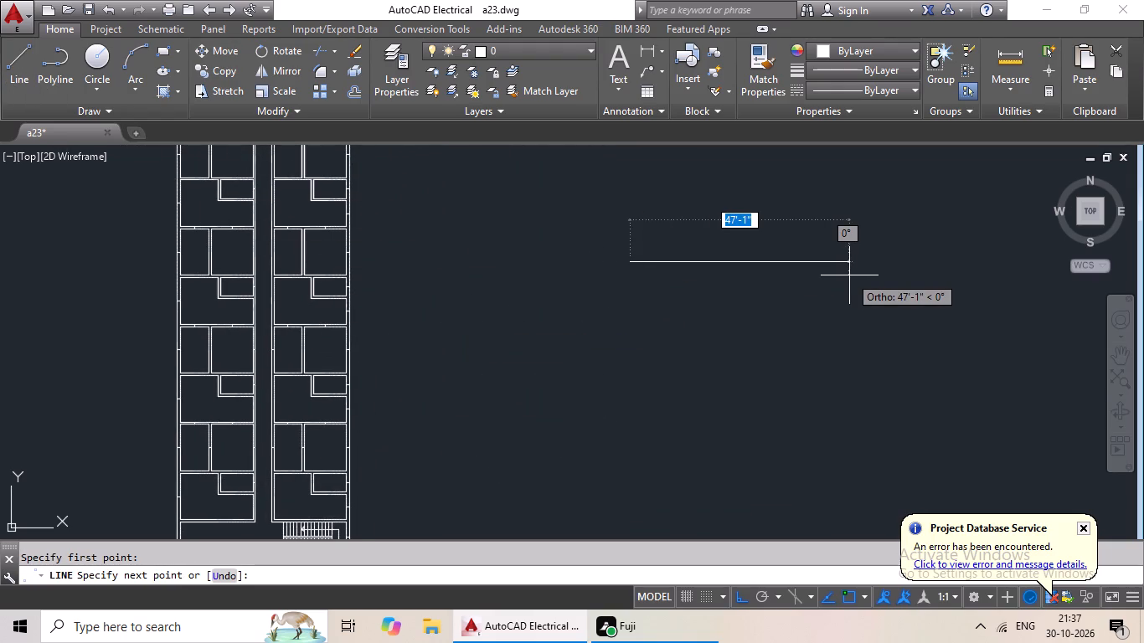
type("3'")
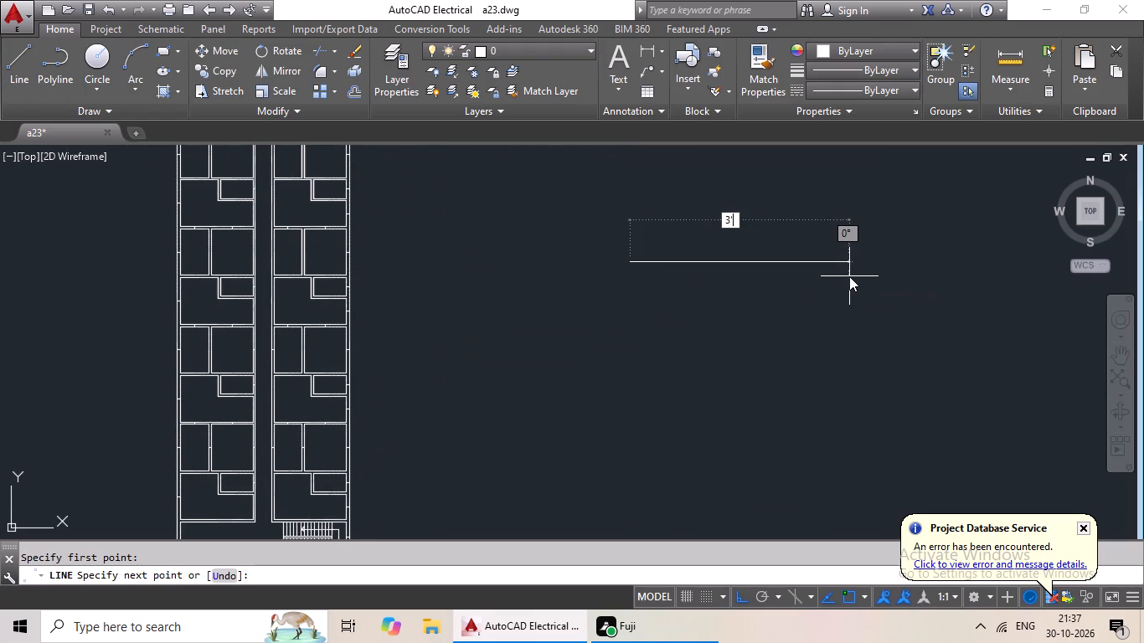
key("Return")
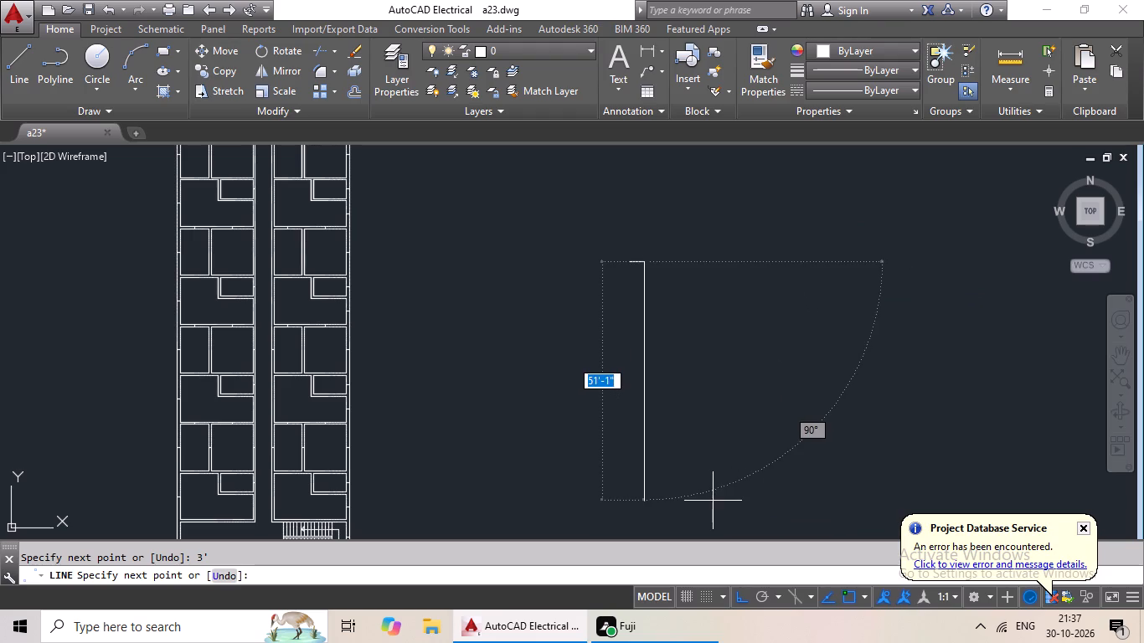
key("Escape")
Draw a separate 9" vertical line just beyond the east end of the 3' line.
scroll(636, 255, "up", 3)
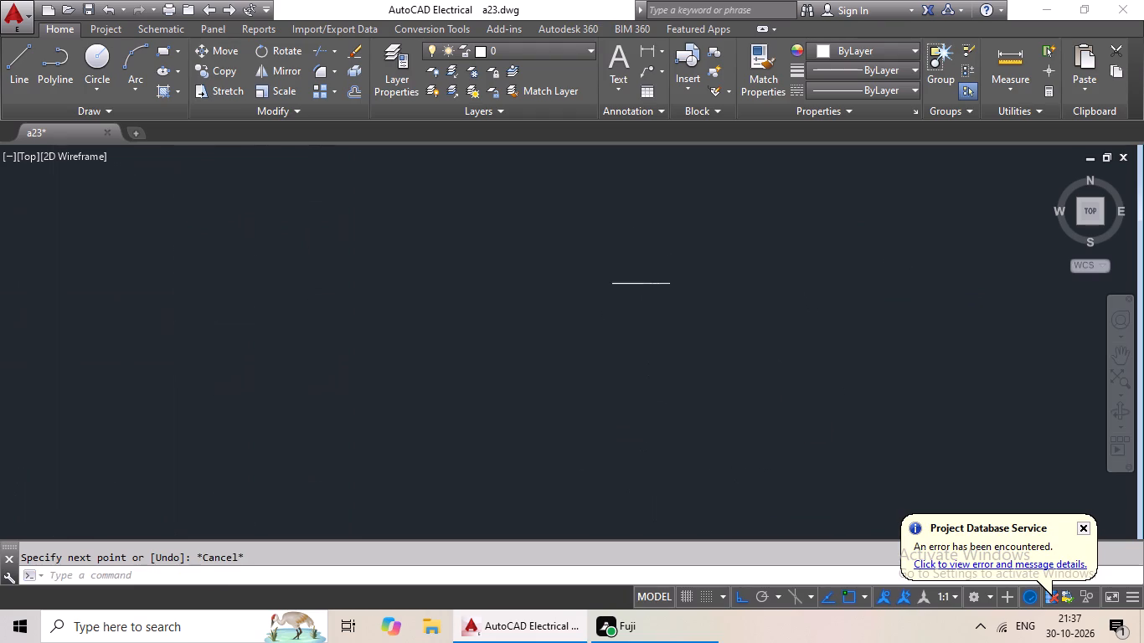
scroll(636, 255, "up", 1)
middle_click_drag(646, 263, 585, 313)
left_click(9, 53)
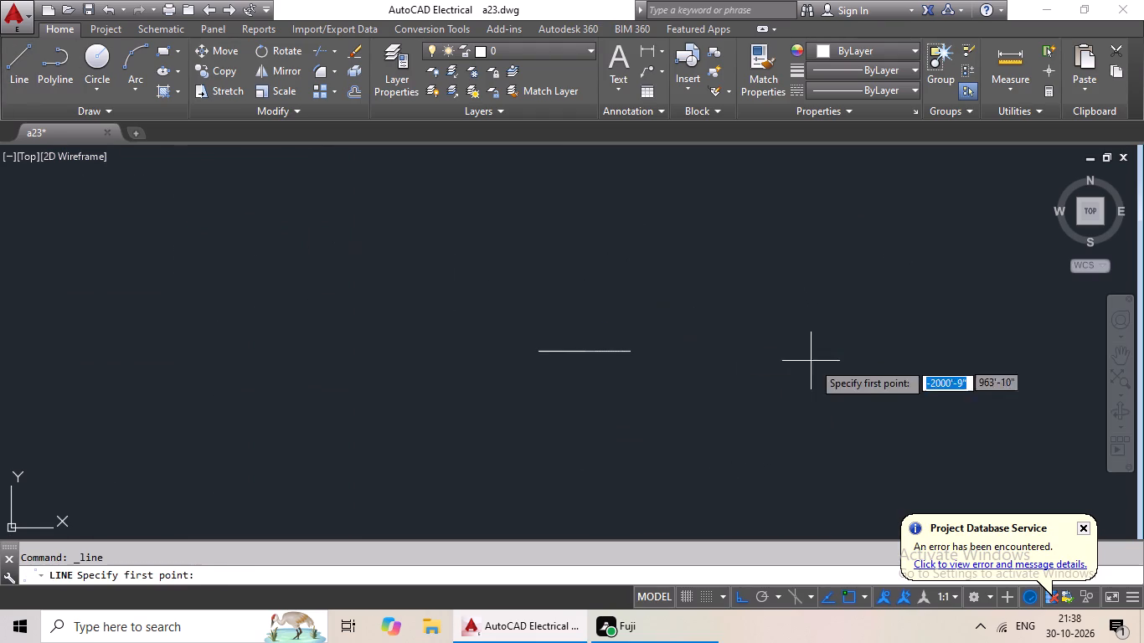
left_click_drag(663, 314, 662, 340)
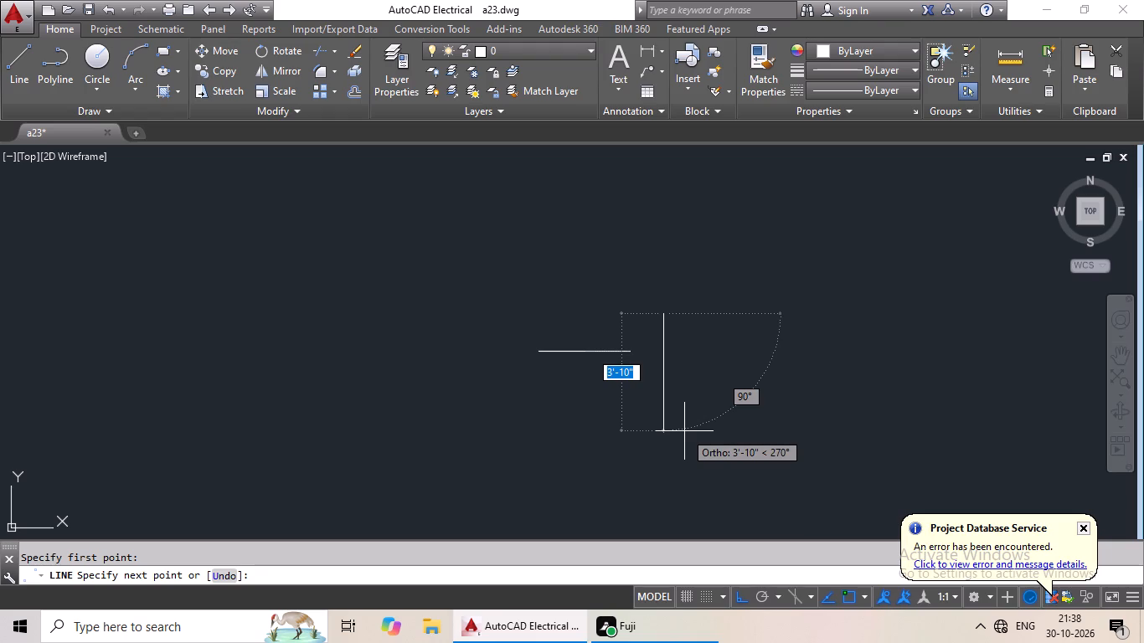
key("9")
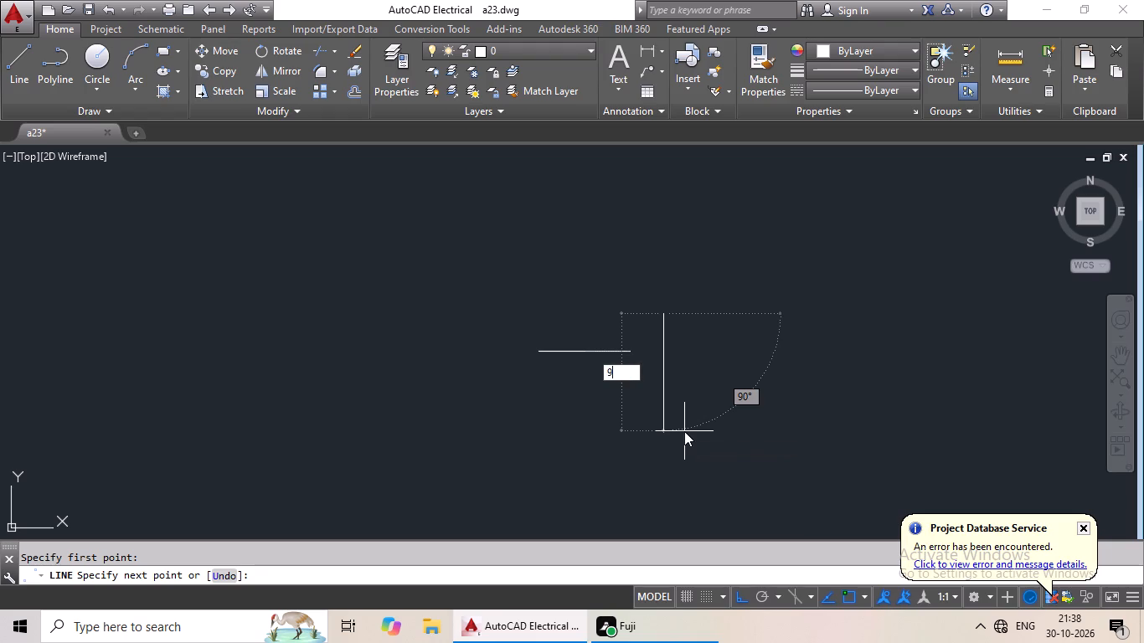
key("shift+quotedbl")
key("Return")
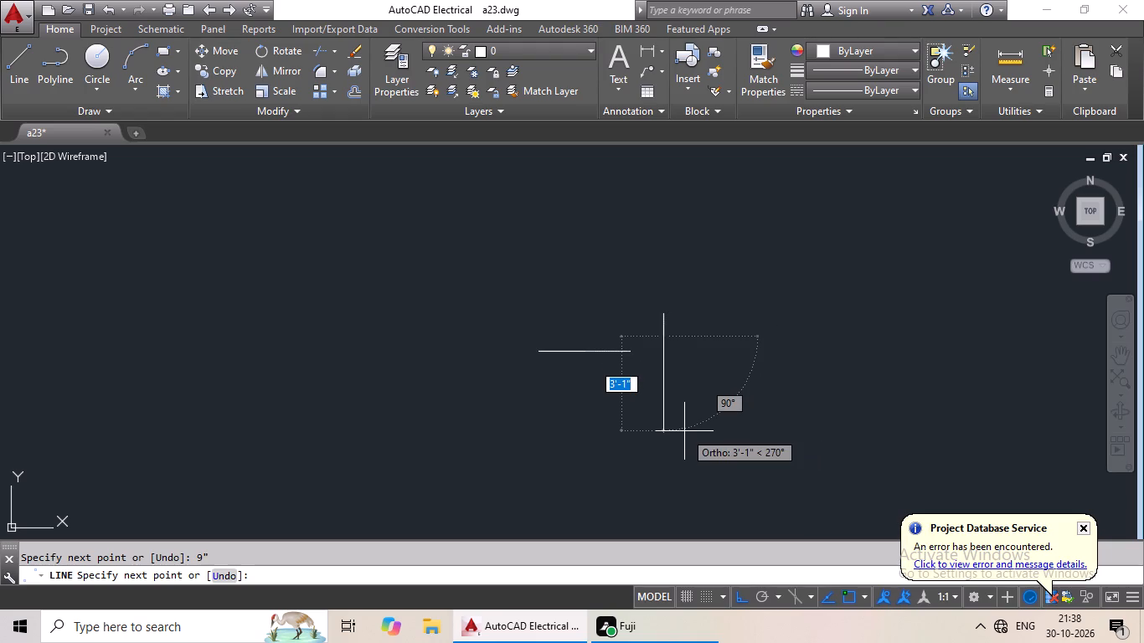
key("Escape")
key("Escape")
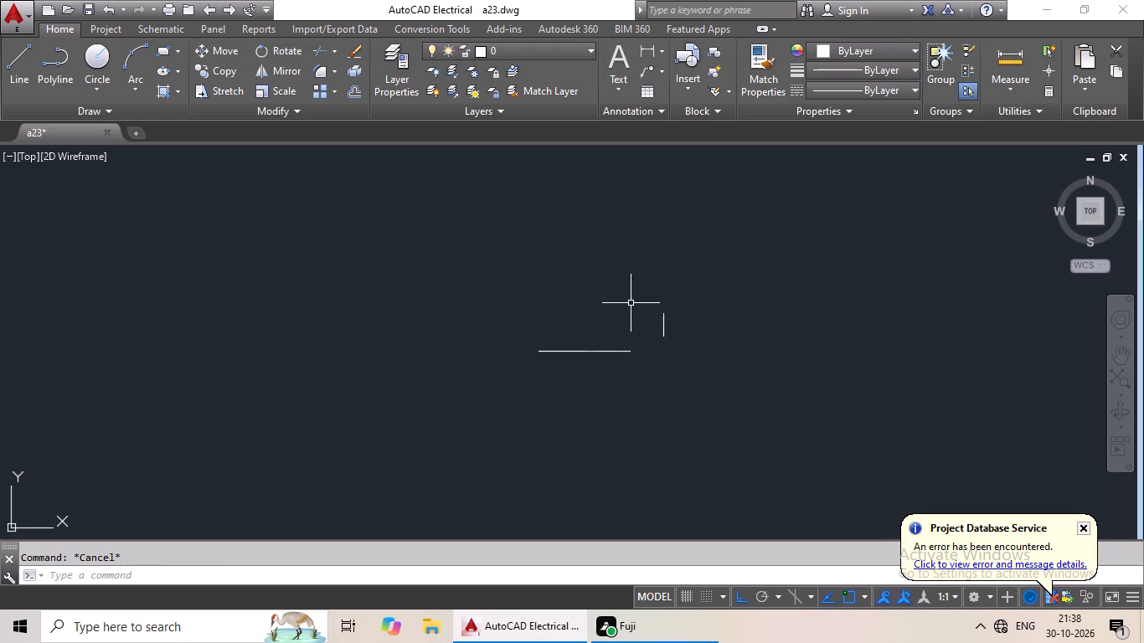
Copy the 9" vertical line from its midpoint onto the east endpoint of the 3' line.
scroll(663, 330, "up", 4)
left_click(656, 254)
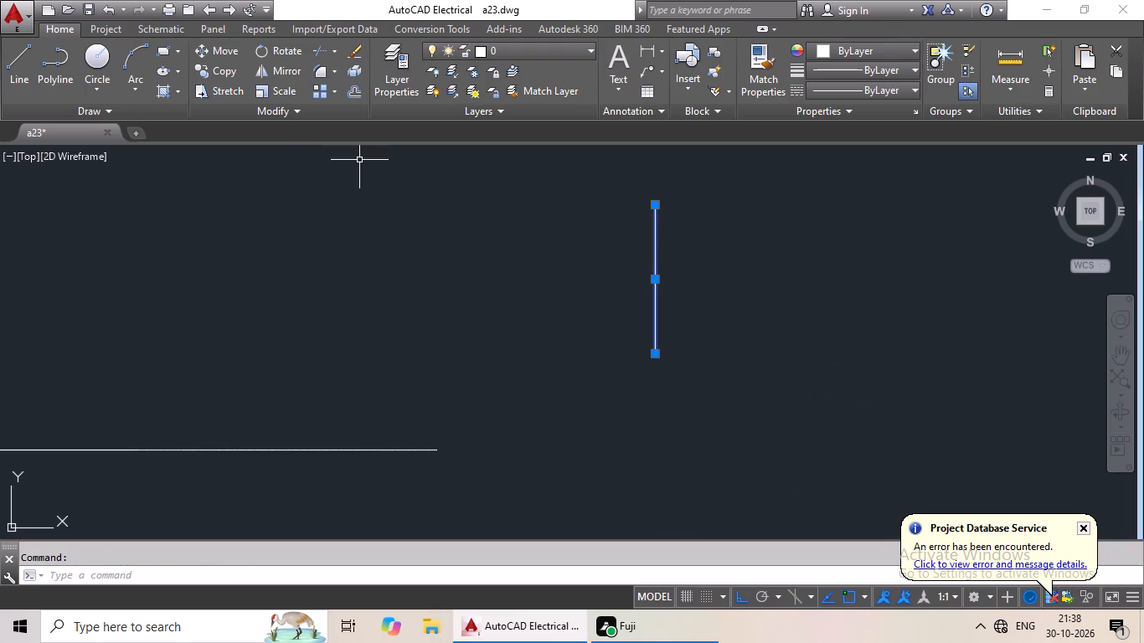
left_click(224, 75)
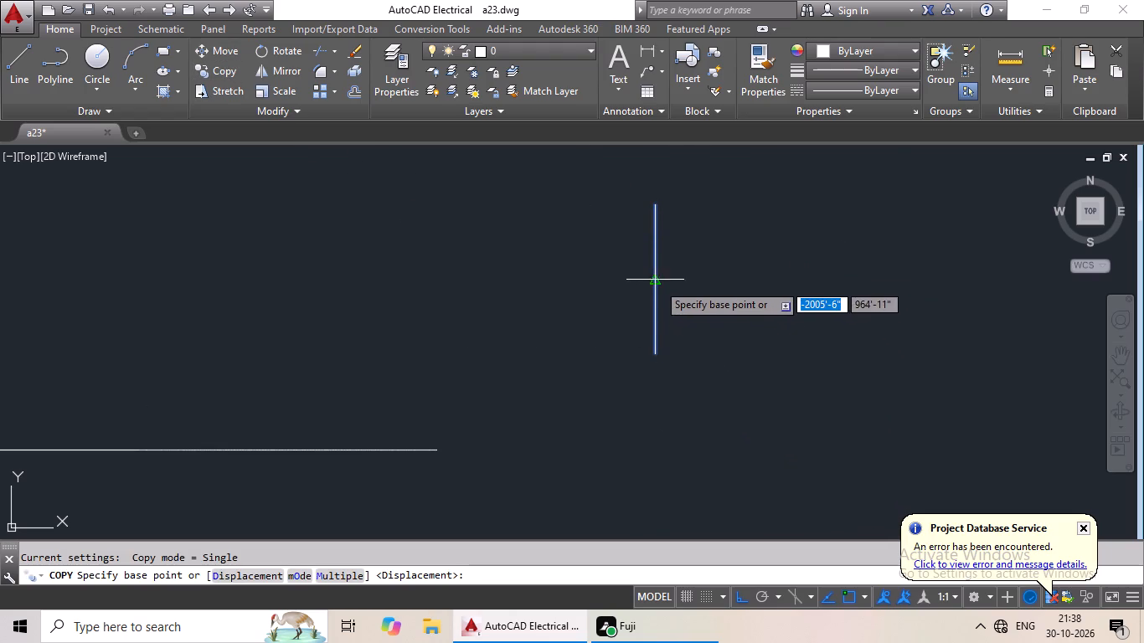
left_click(655, 280)
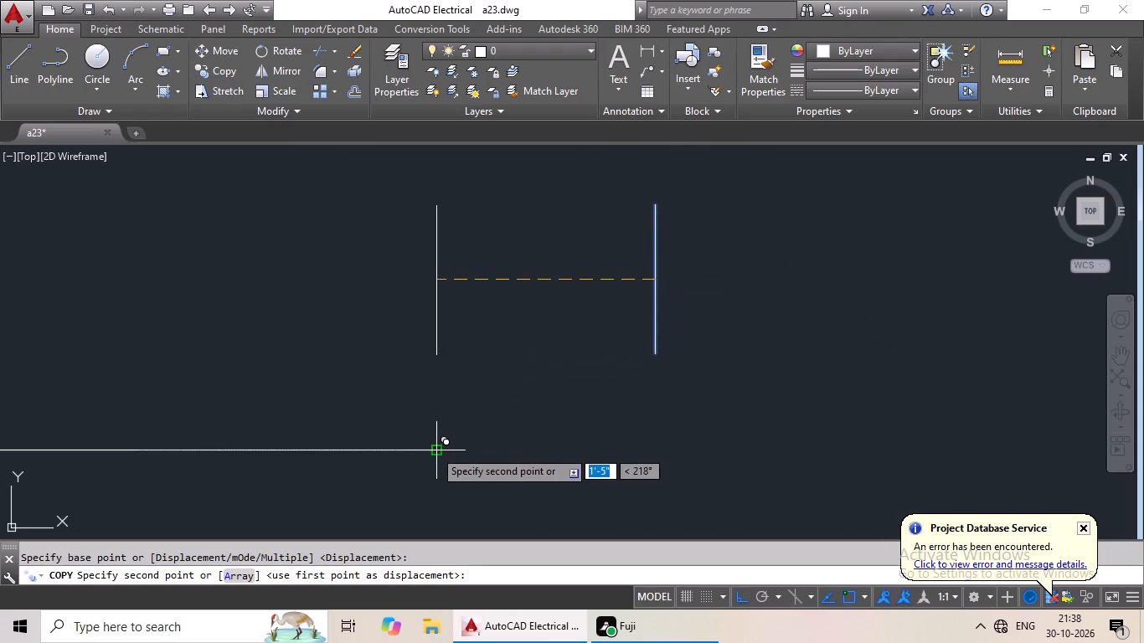
left_click_drag(433, 453, 444, 445)
Delete the original loose 9" vertical line.
left_click_drag(857, 225, 600, 304)
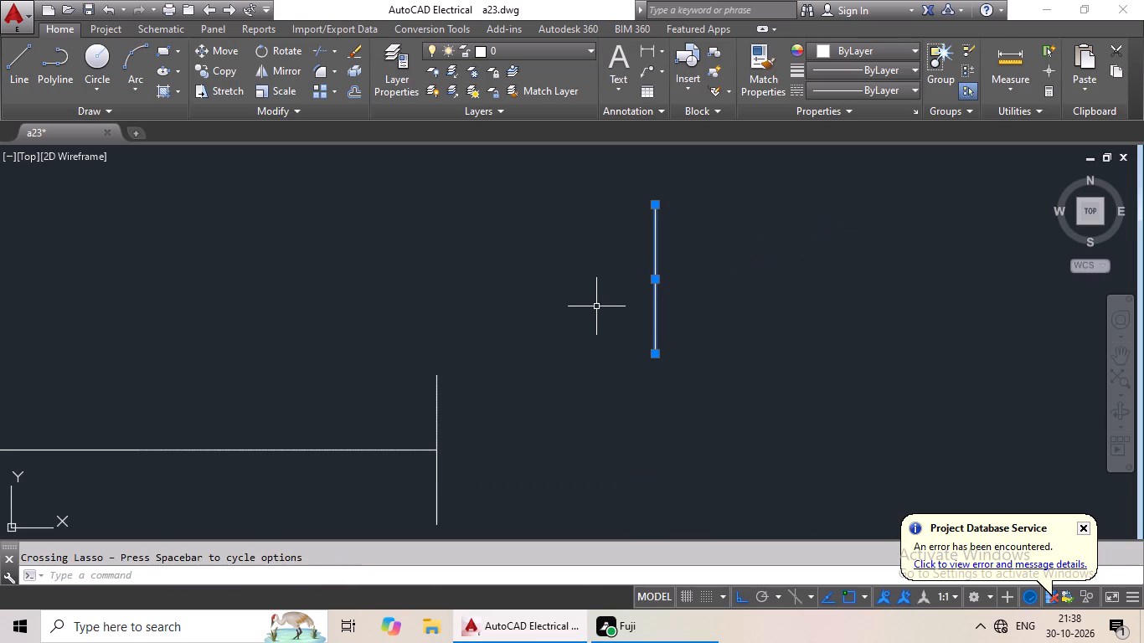
key("Delete")
Offset the 9" vertical end line 3' westward onto the other end of the horizontal line.
scroll(773, 278, "down", 4)
middle_click_drag(765, 296, 634, 344)
scroll(575, 363, "up", 2)
key("Escape")
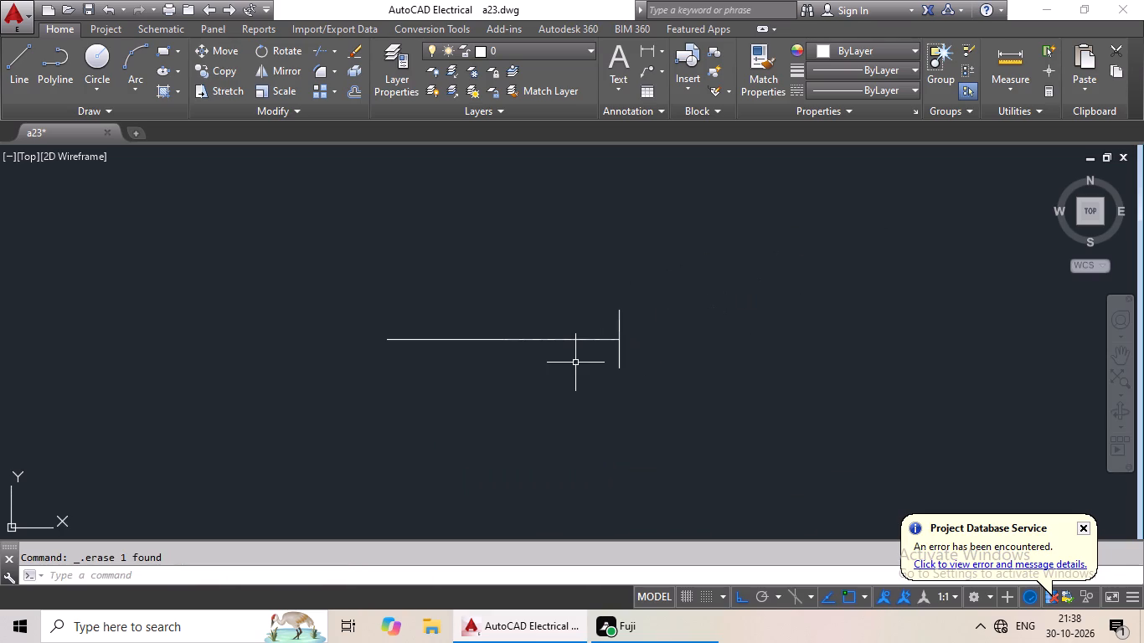
key("o")
key("Return")
type("3'")
key("Return")
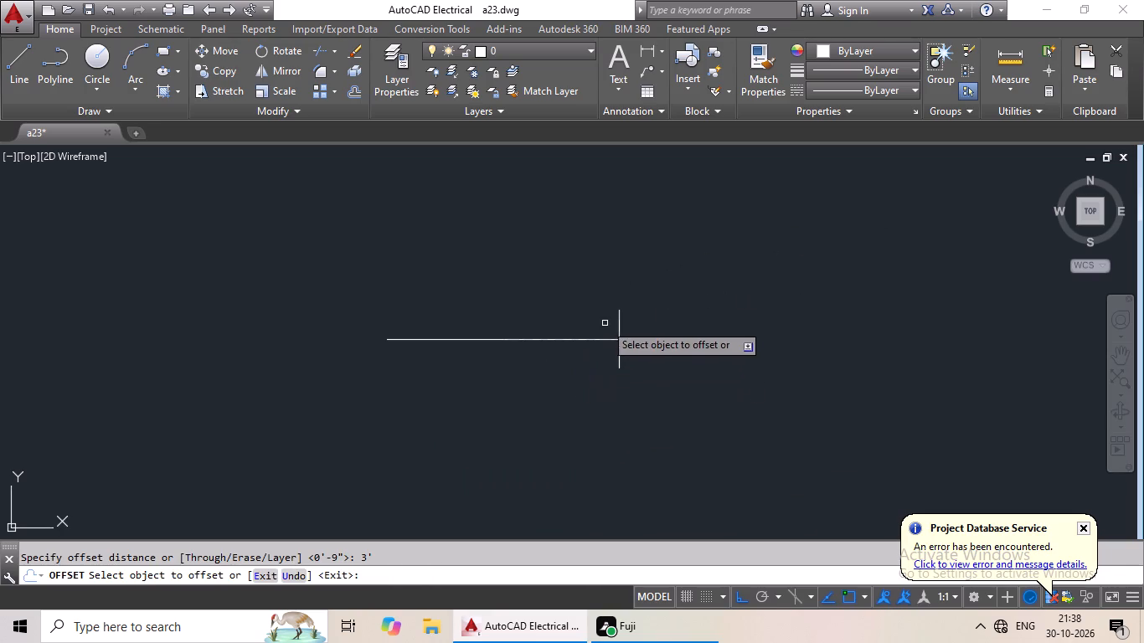
left_click_drag(620, 316, 600, 321)
left_click(476, 321)
key("Escape")
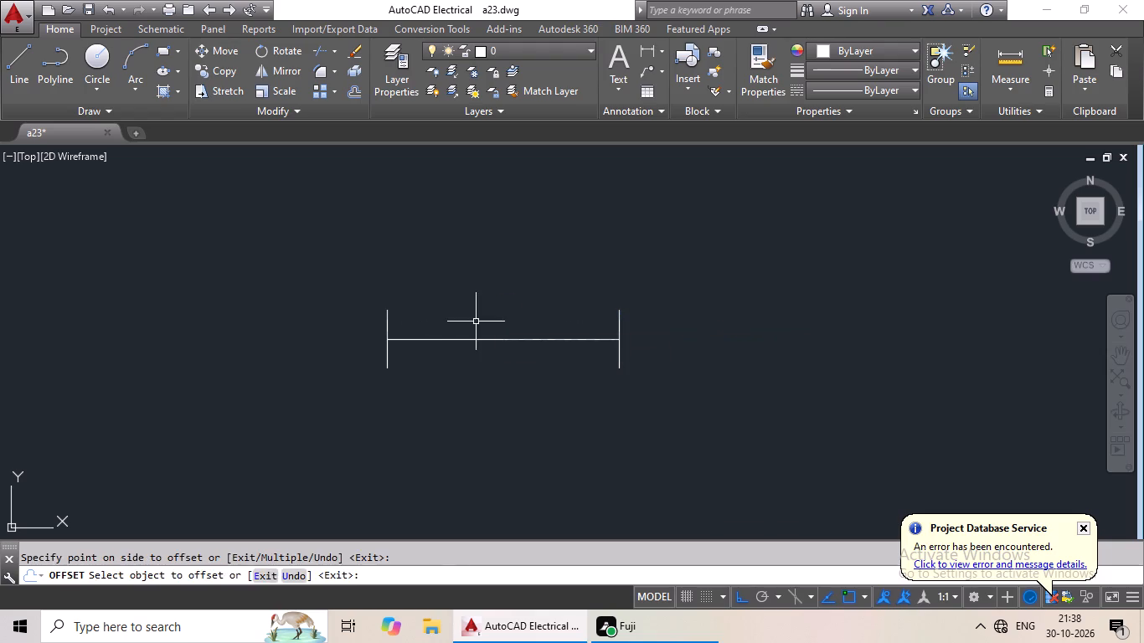
key("Escape")
Offset both vertical end lines 1" outward, away from the horizontal line.
key("o")
key("Return")
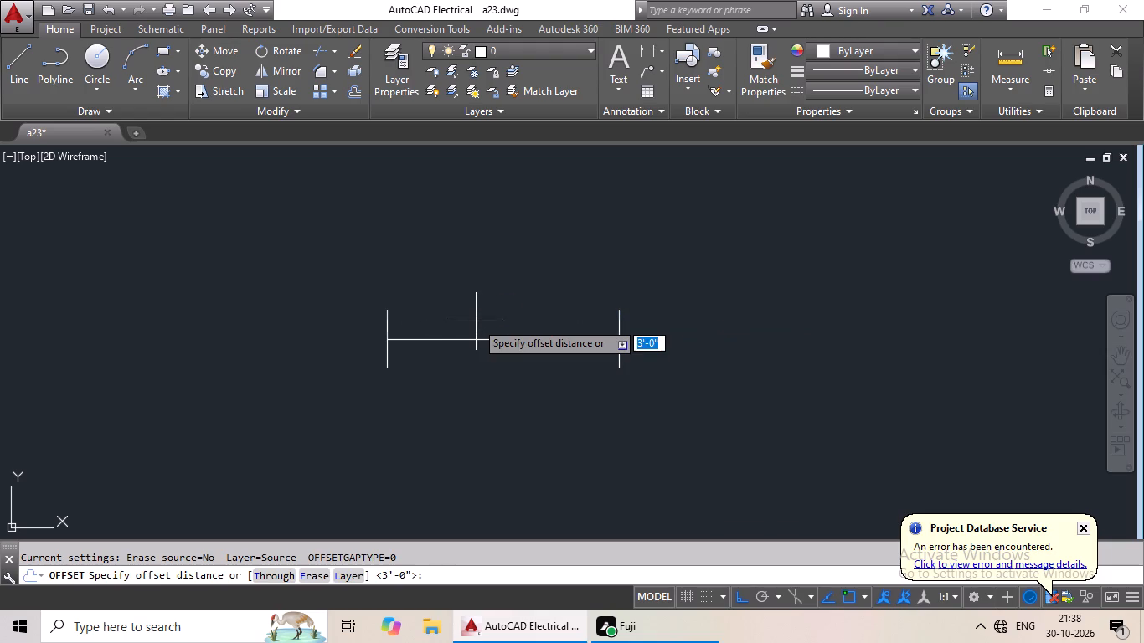
type("1\"")
key("Return")
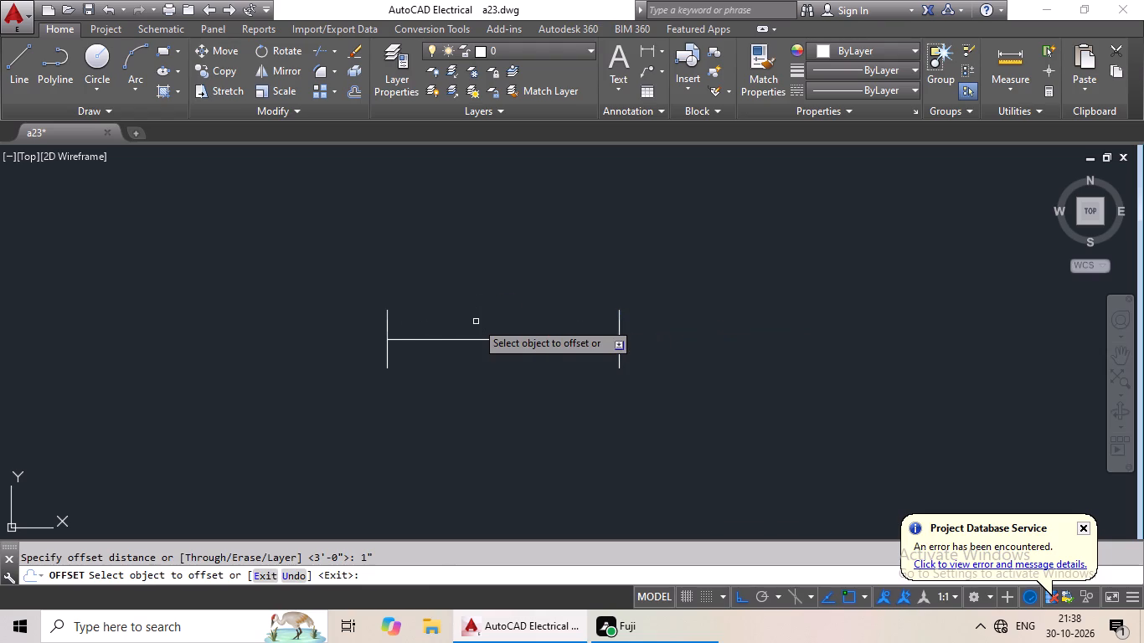
left_click_drag(620, 318, 638, 318)
left_click_drag(688, 317, 680, 321)
left_click_drag(389, 312, 339, 317)
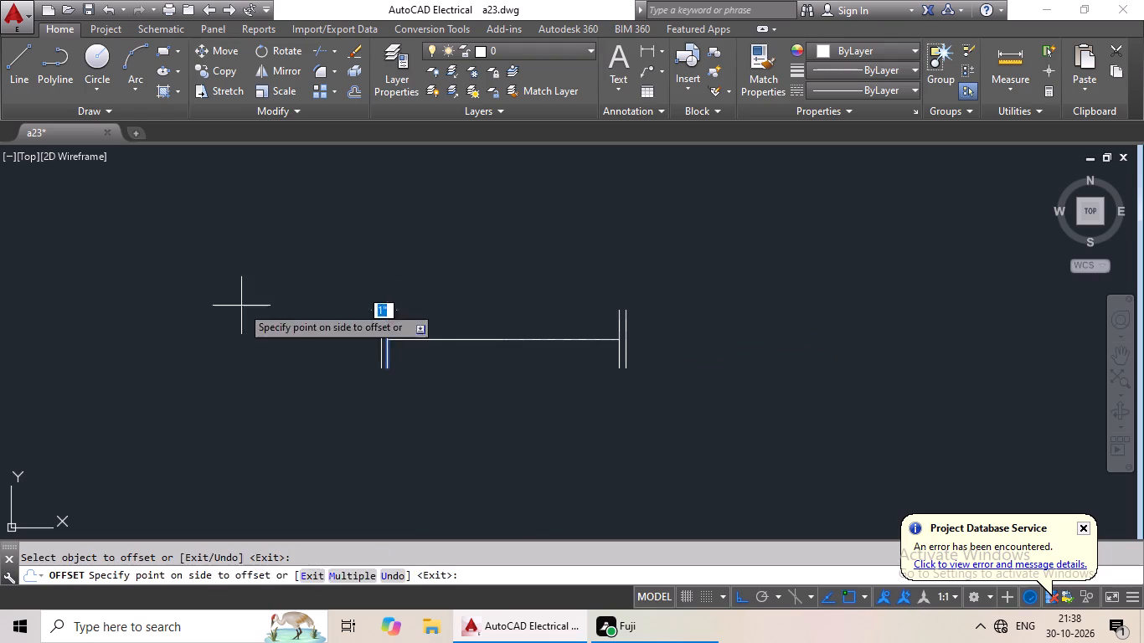
left_click(241, 306)
key("Escape")
key("Escape")
key("Escape")
Offset the 3' horizontal line 1/2" to both sides, below and above.
key("o")
key("Return")
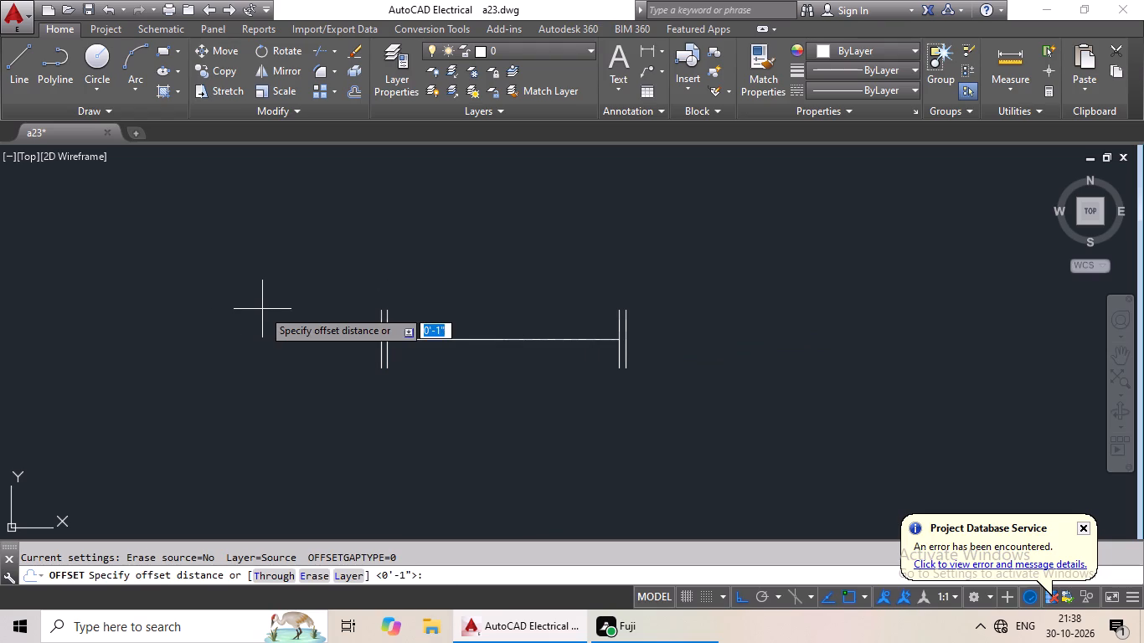
type("1/32")
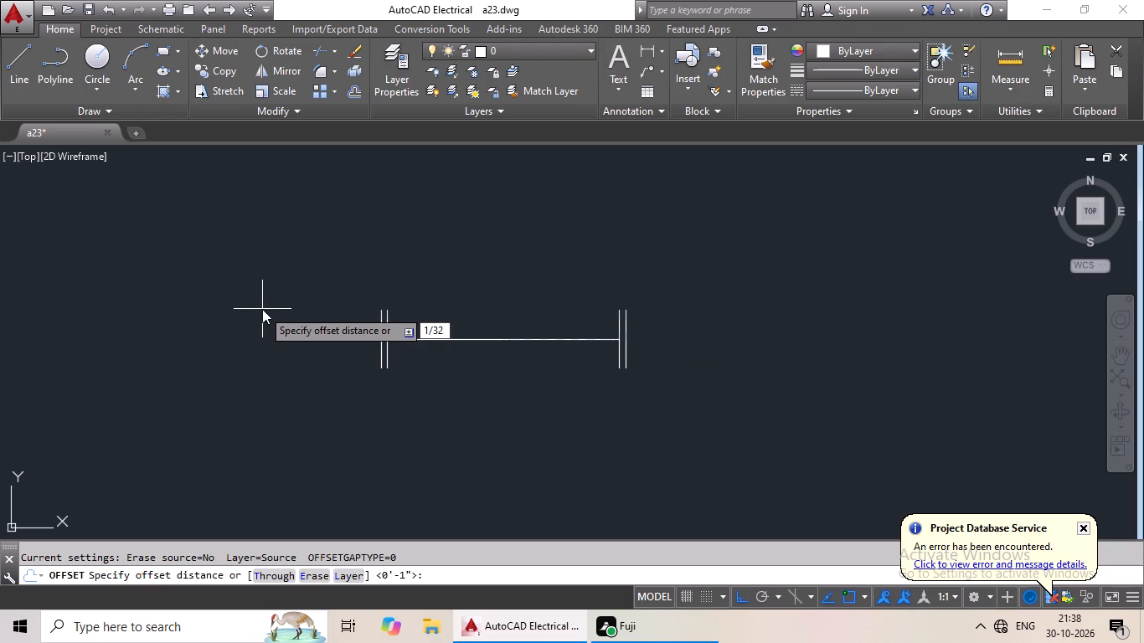
key("BackSpace")
key("BackSpace")
key("2")
key("shift+quotedbl")
key("Return")
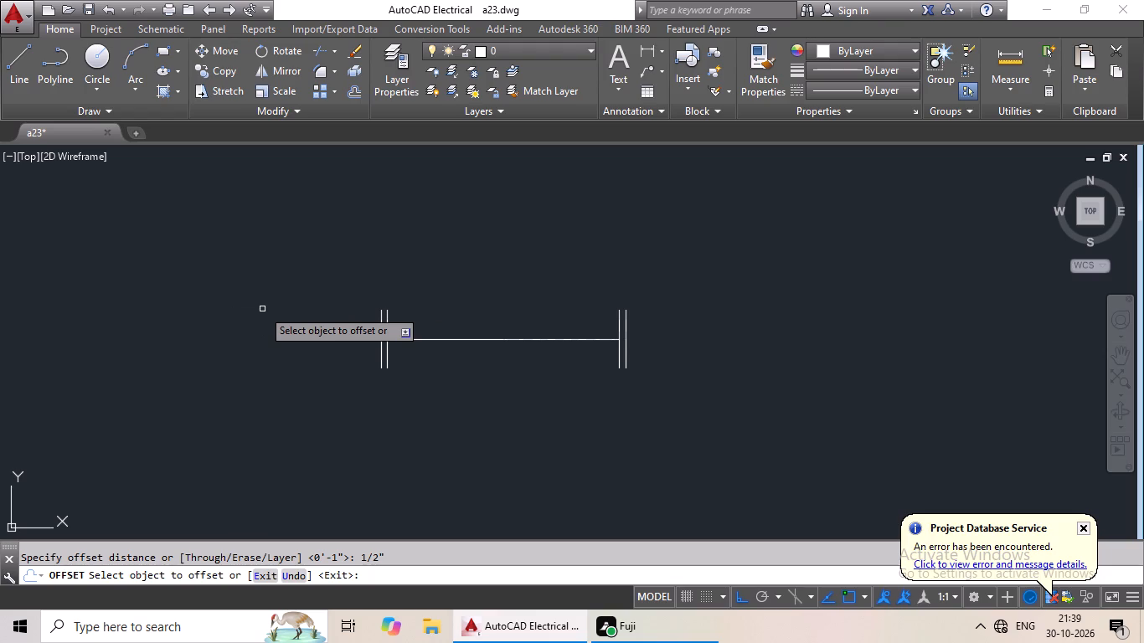
scroll(570, 362, "up", 3)
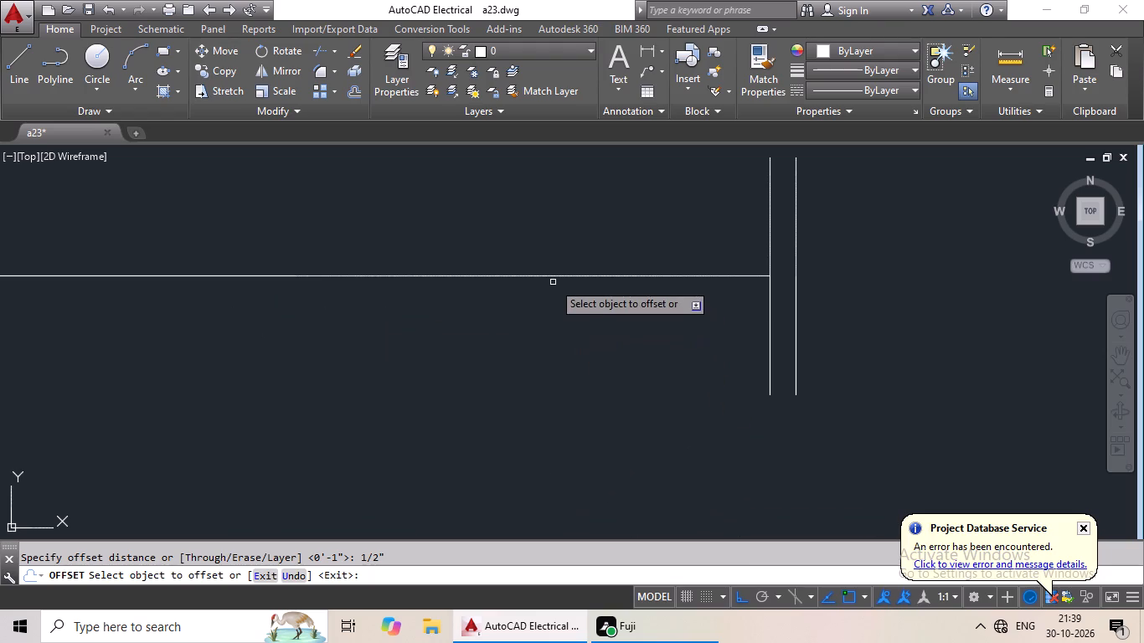
left_click_drag(554, 277, 547, 311)
left_click(545, 342)
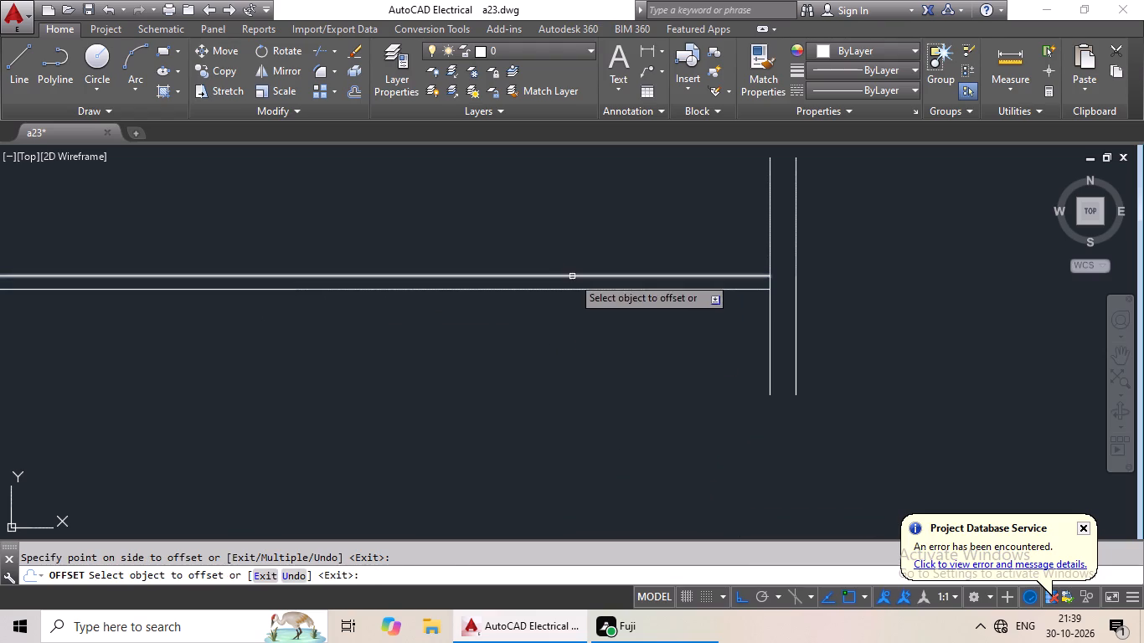
left_click(572, 275)
left_click(618, 187)
scroll(626, 219, "down", 2)
middle_click_drag(583, 282, 631, 374)
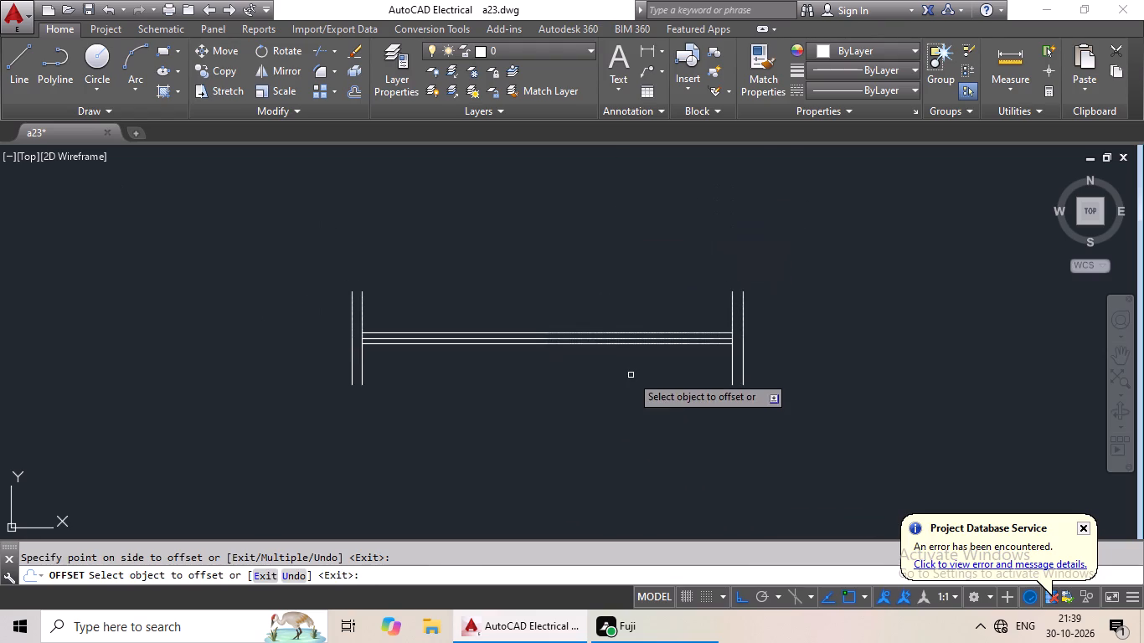
key("Escape")
Copy the whole horizontal symbol and paste the duplicate directly below the original.
left_click_drag(622, 262, 796, 419)
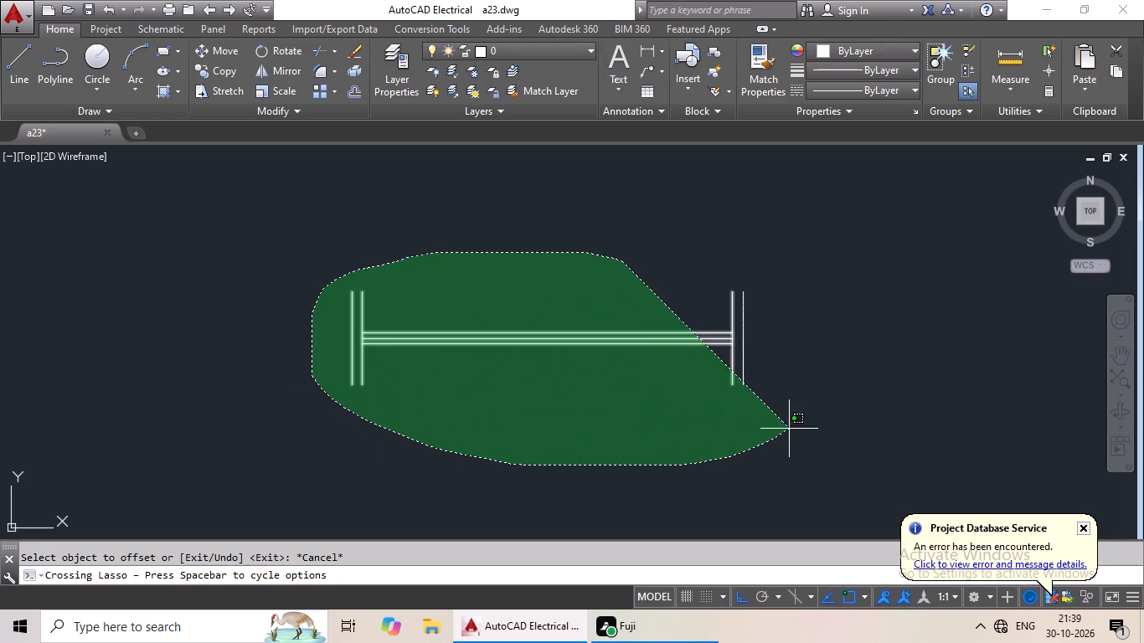
left_click_drag(796, 419, 836, 301)
key("ctrl+c")
key("ctrl+v")
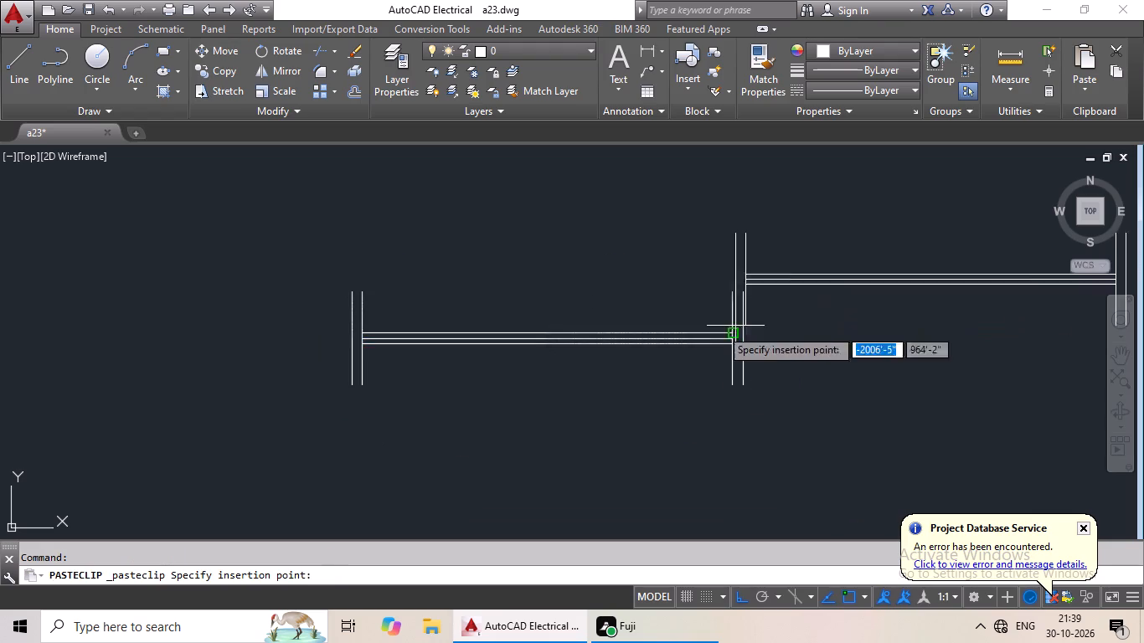
scroll(694, 331, "down", 3, "ctrl")
middle_click_drag(656, 330, 647, 266)
scroll(577, 329, "up", 2)
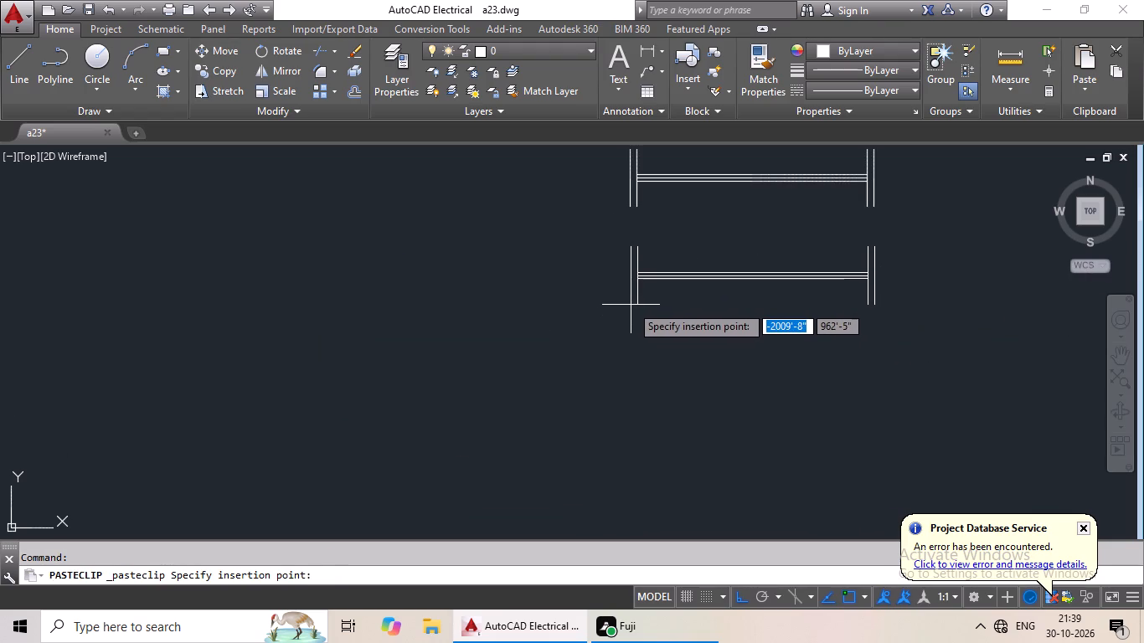
left_click(631, 305)
Rotate the lower copy 90° about its upper east corner so it stands vertical.
scroll(666, 247, "up", 2)
middle_click_drag(667, 242, 398, 194)
scroll(393, 195, "down", 1)
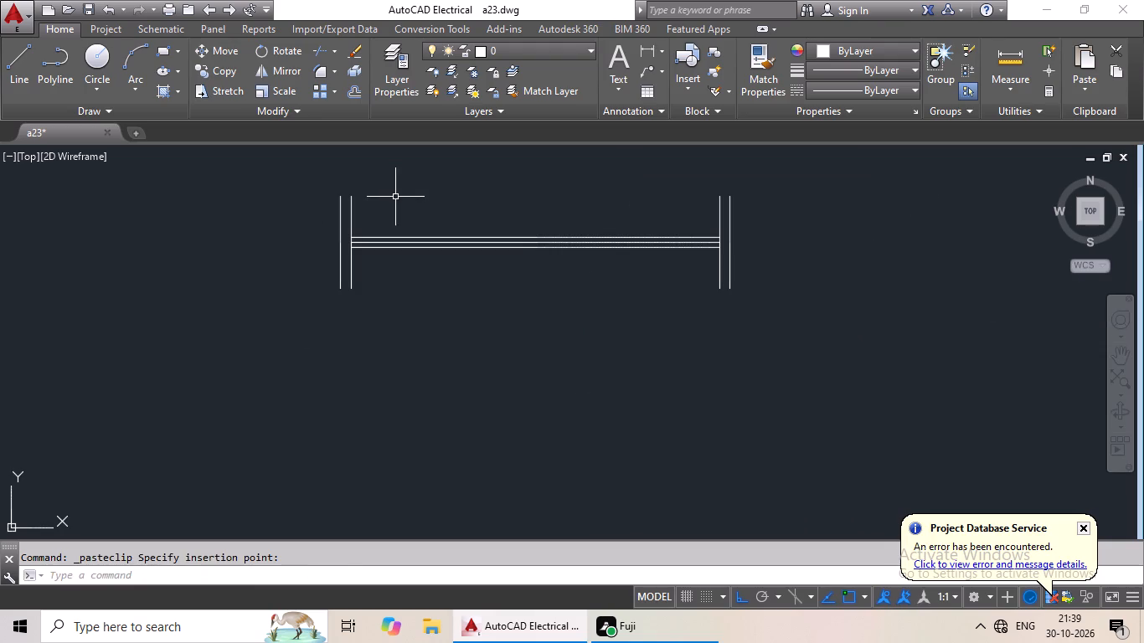
left_click_drag(412, 189, 774, 239)
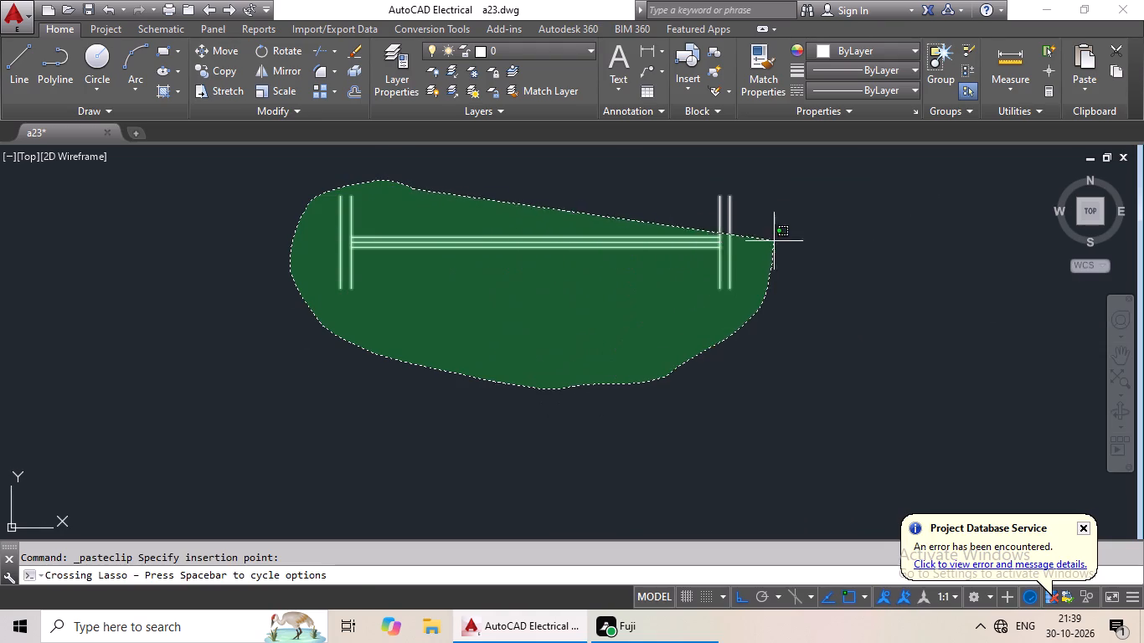
left_click_drag(774, 239, 773, 216)
middle_click_drag(778, 224, 748, 338)
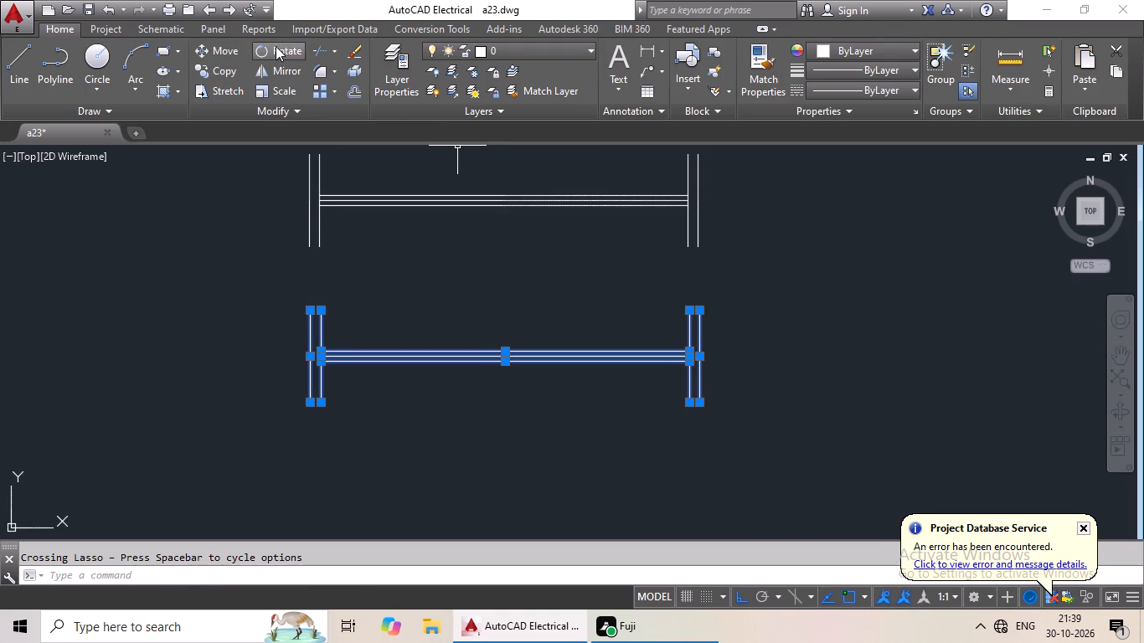
left_click(276, 46)
left_click(703, 315)
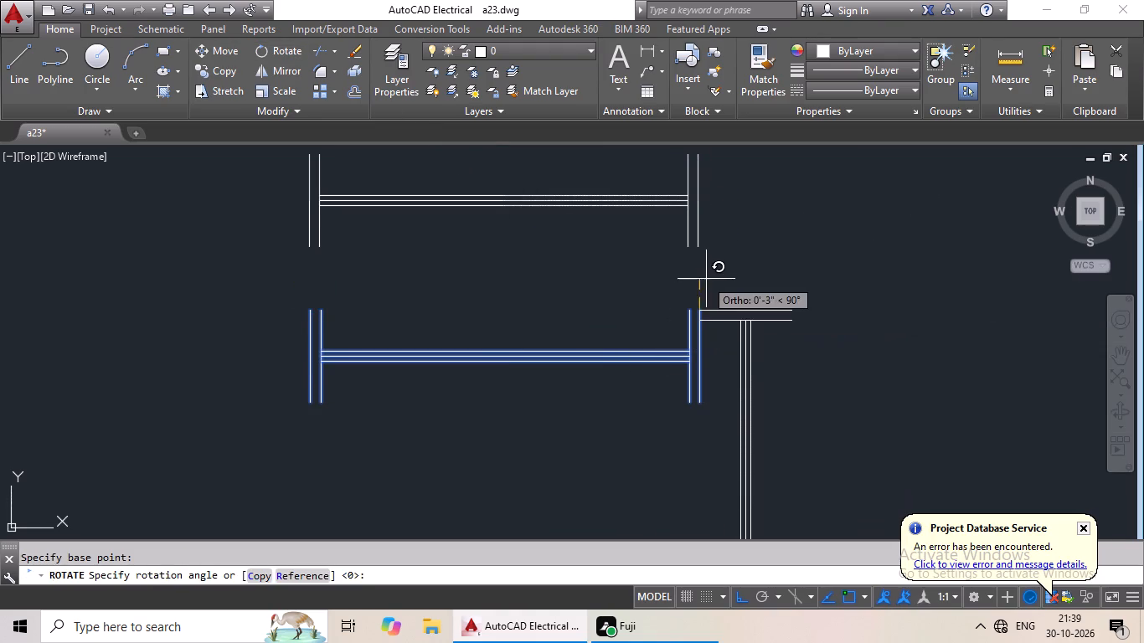
left_click(707, 279)
Copy the horizontal 3' symbol and paste the duplicate below and to the west of the original.
scroll(803, 308, "down", 2)
middle_click_drag(803, 309, 734, 357)
left_click_drag(601, 275, 590, 362)
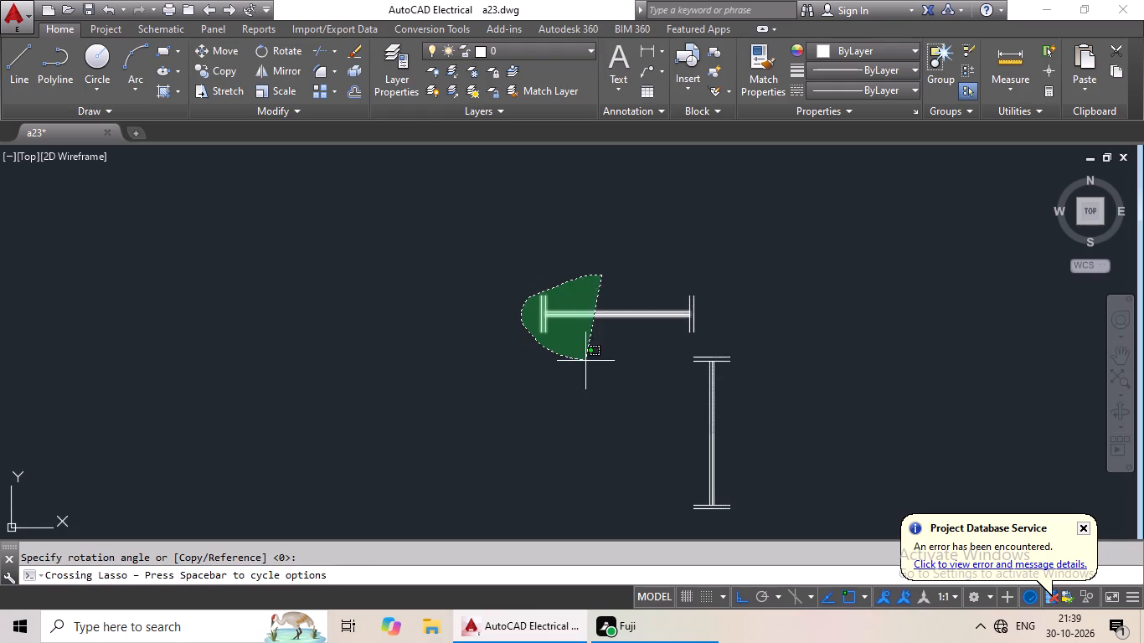
left_click_drag(590, 362, 753, 316)
key("ctrl+c")
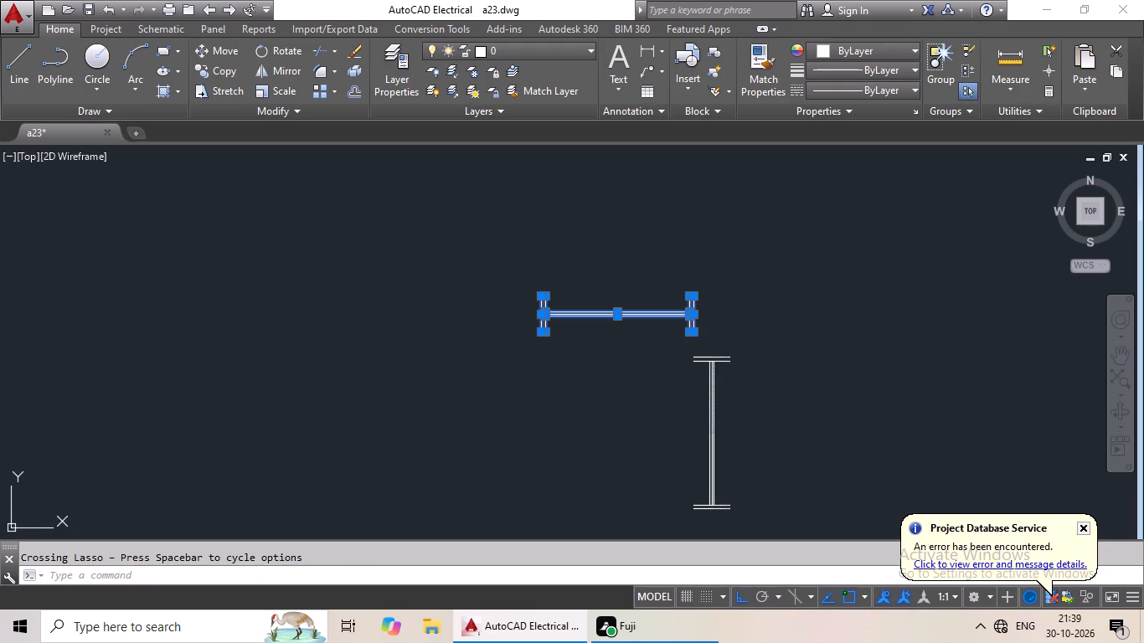
key("ctrl+v")
left_click(474, 431)
scroll(595, 418, "up", 1)
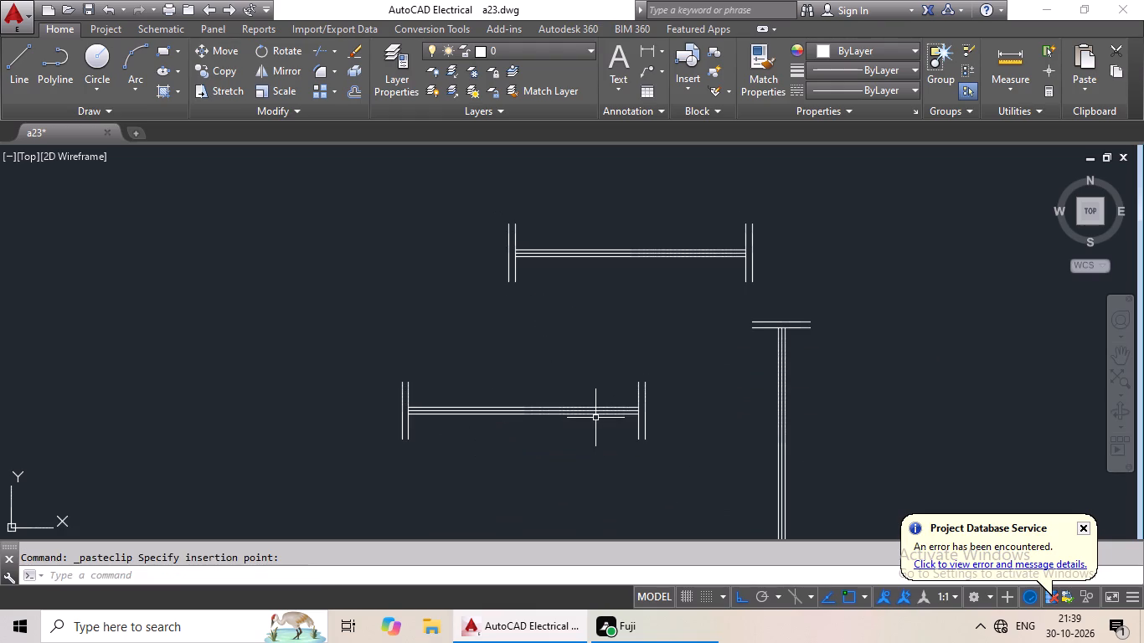
Offset the inner east end line of the pasted symbol 2' to the west.
key("o")
key("Return")
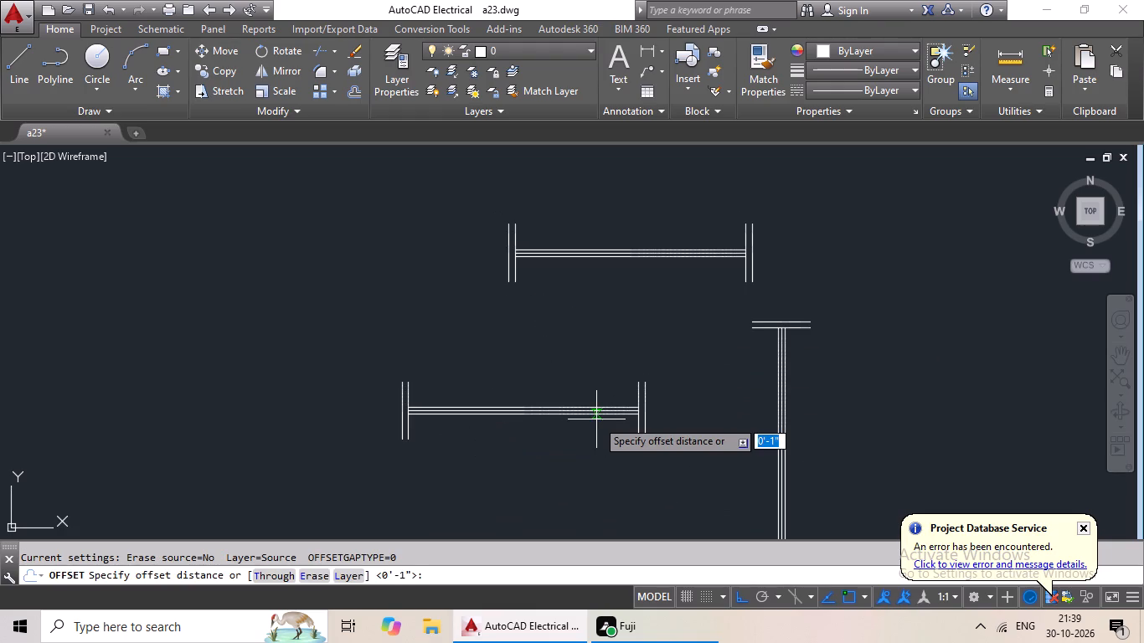
type("2'")
key("Return")
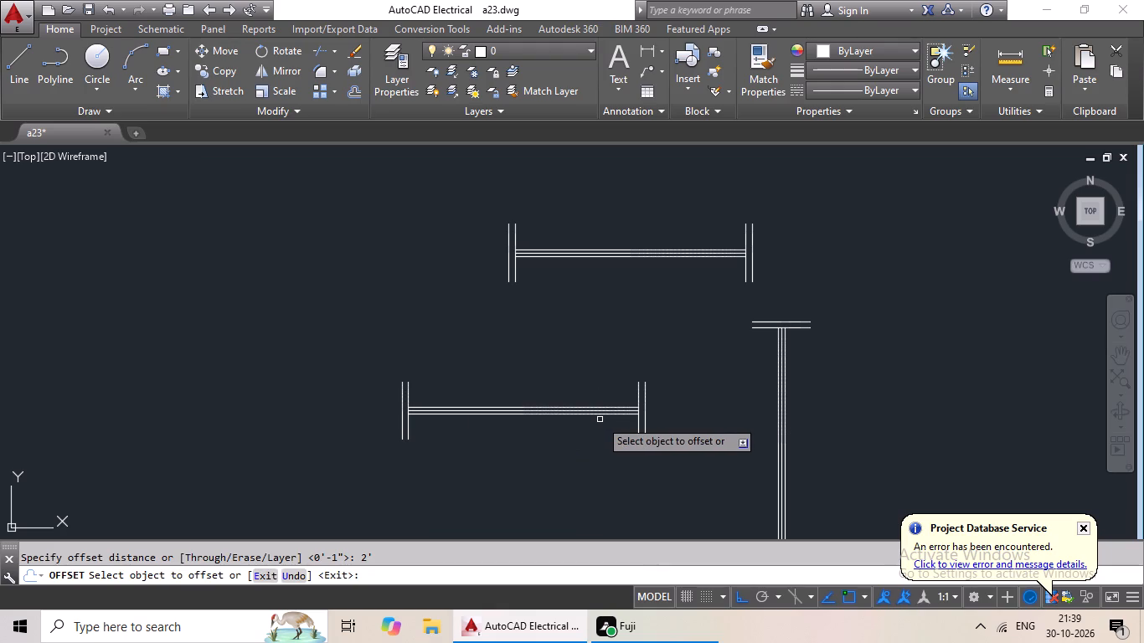
left_click(636, 388)
left_click(571, 388)
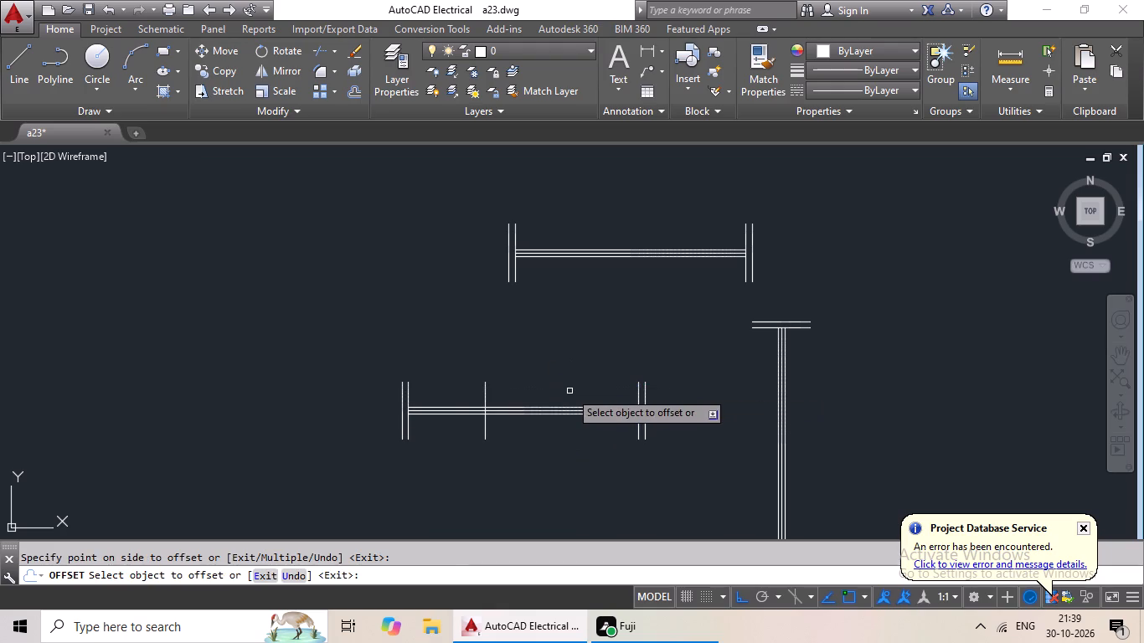
key("Escape")
key("Escape")
Offset the new intermediate vertical line 1" to the west.
key("o")
key("Return")
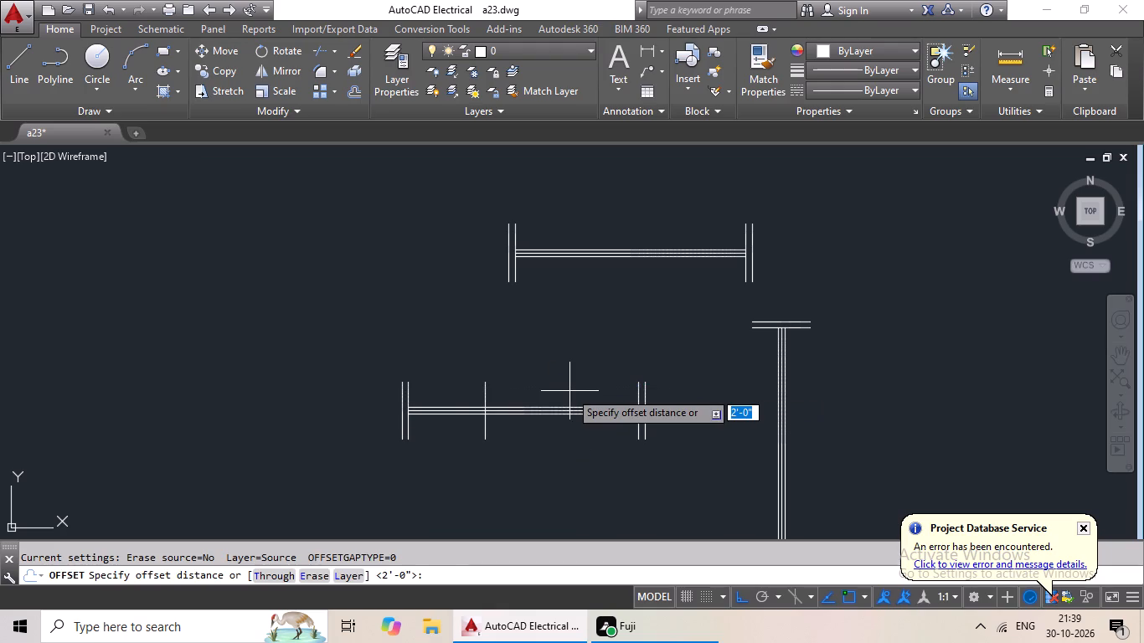
type("1\"")
key("Return")
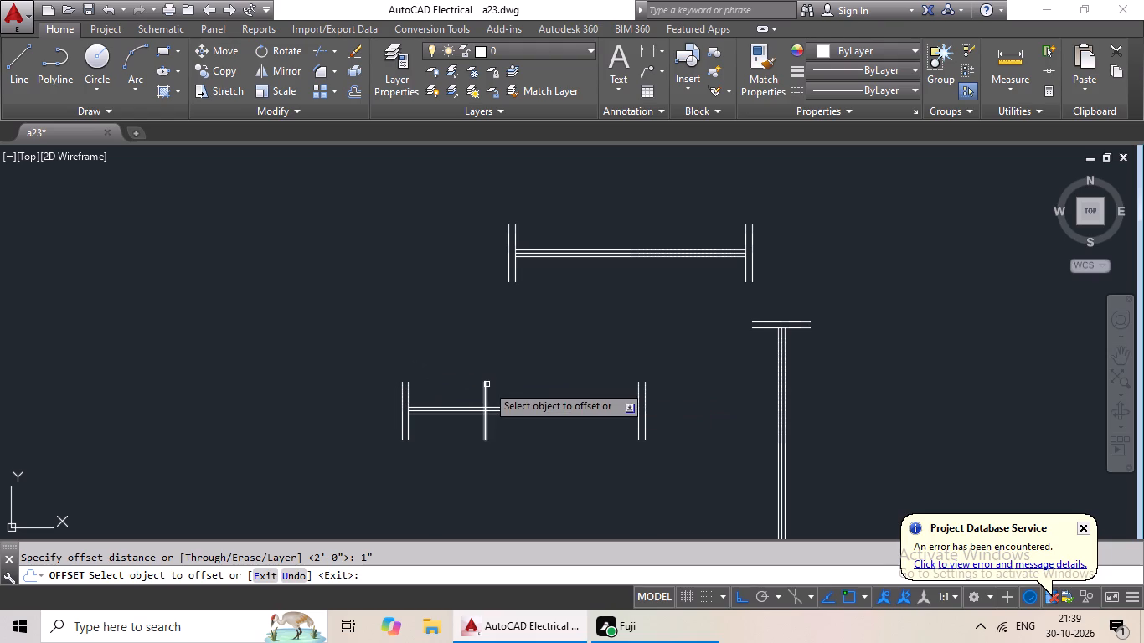
left_click_drag(487, 384, 457, 392)
left_click_drag(426, 388, 441, 388)
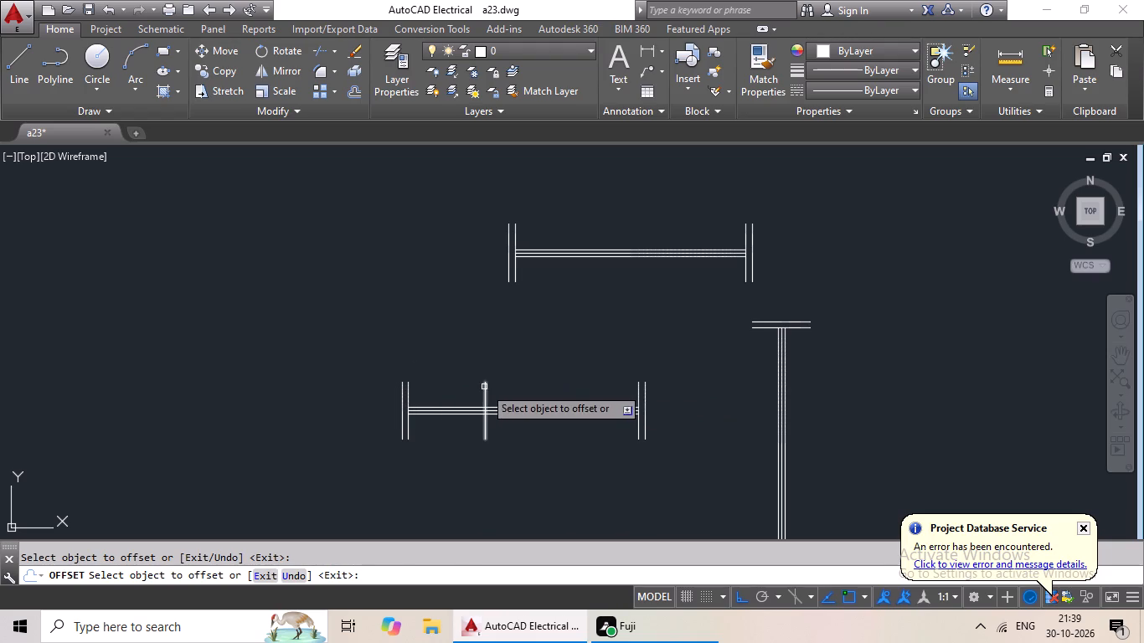
left_click_drag(484, 387, 455, 390)
left_click(440, 390)
key("Escape")
key("Escape")
Trim the three horizontal lines between the two intermediate vertical lines.
type("tr")
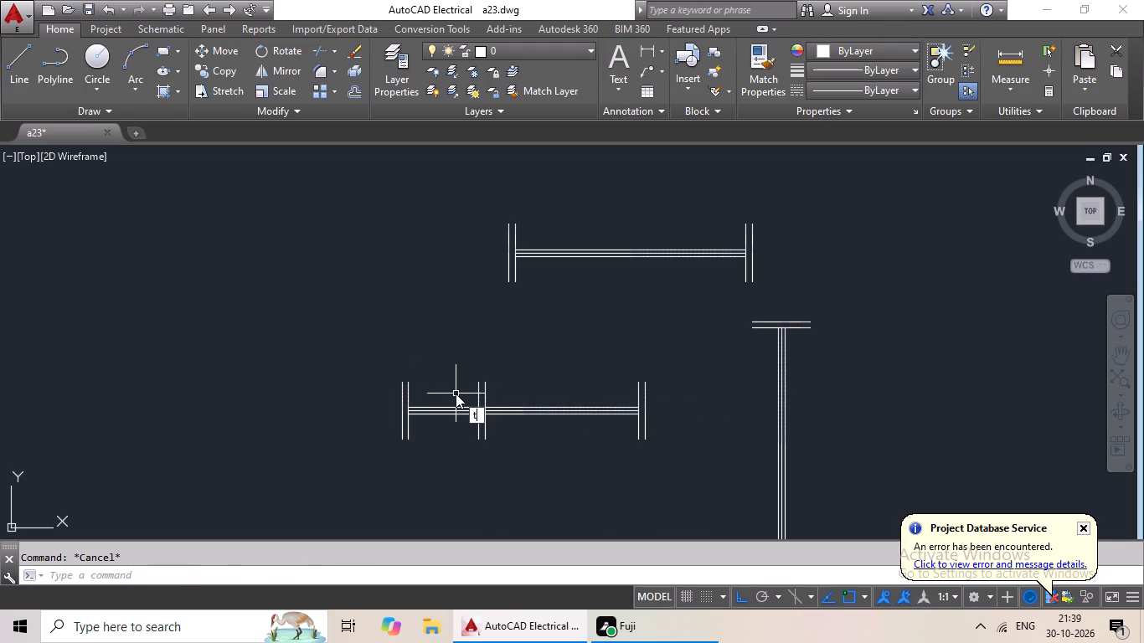
key("space")
key("space")
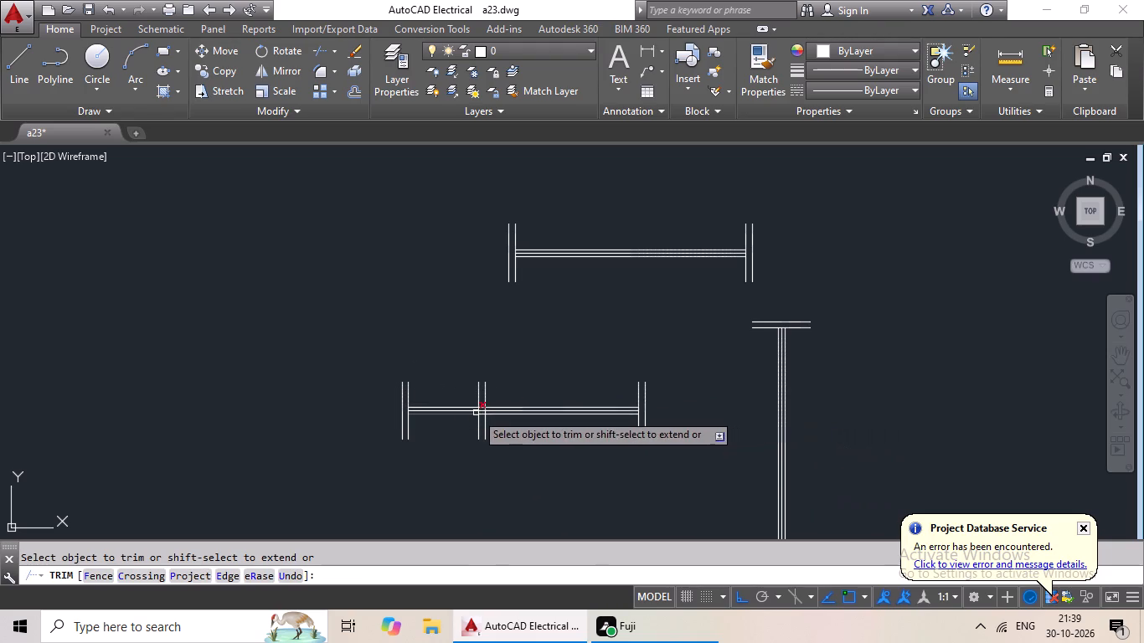
scroll(476, 413, "up", 5)
left_click_drag(538, 339, 523, 467)
left_click(523, 467)
scroll(549, 446, "down", 3)
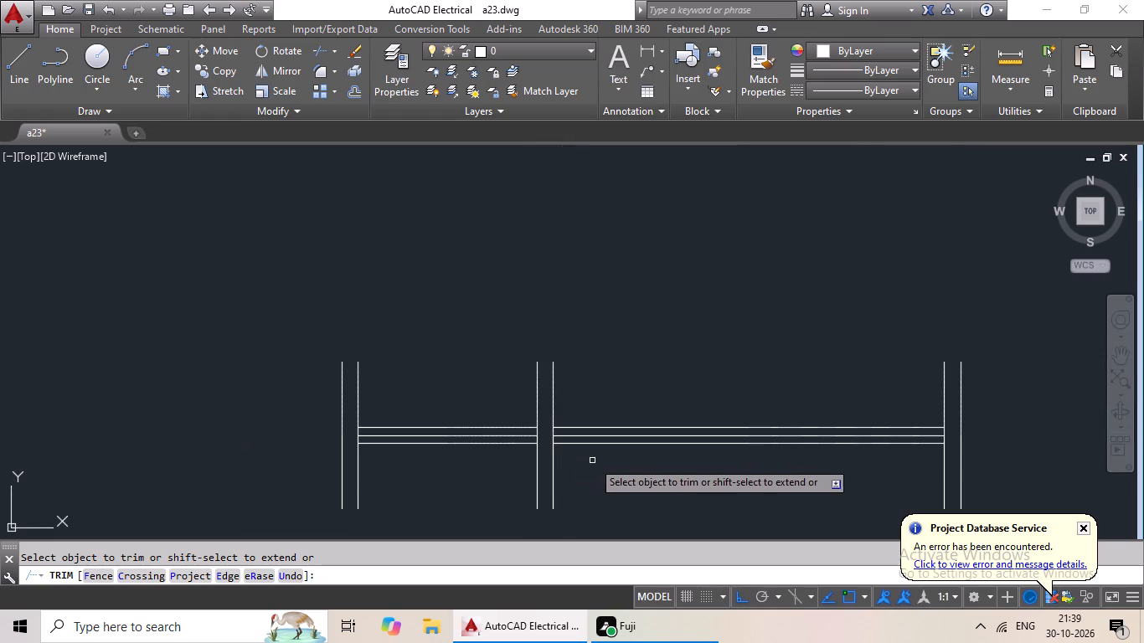
key("Escape")
key("Escape")
Delete the leftover western part of the symbol, both old end lines and the three short horizontal segments.
left_click_drag(408, 336, 317, 477)
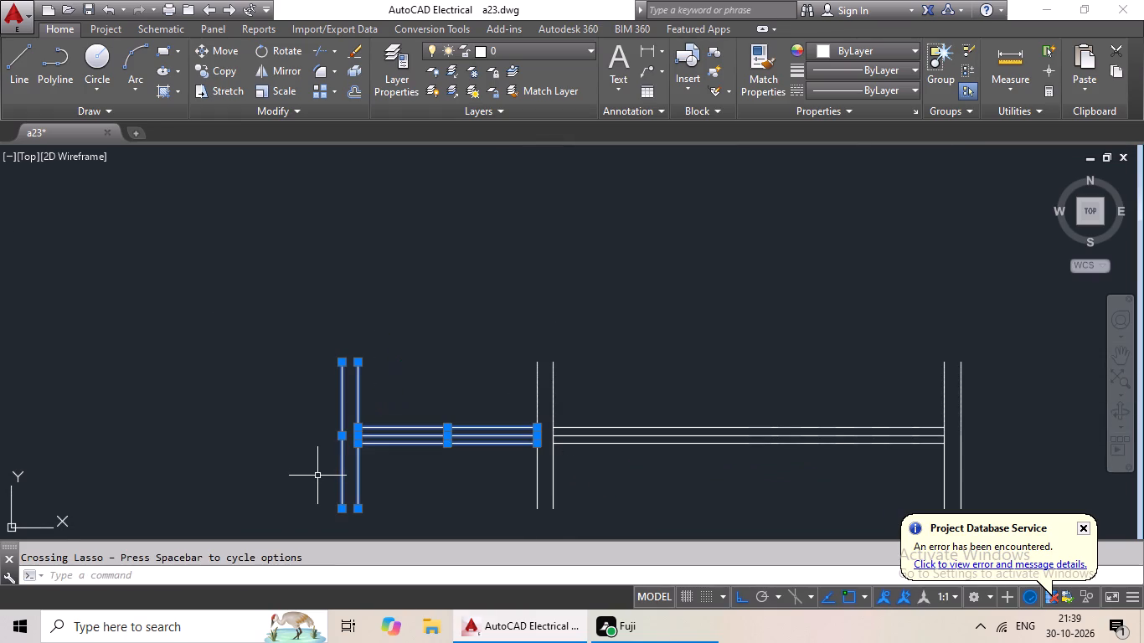
key("Delete")
scroll(484, 433, "down", 3)
Copy the shortened 2' horizontal symbol and paste the duplicate directly below it.
left_click_drag(509, 377, 606, 479)
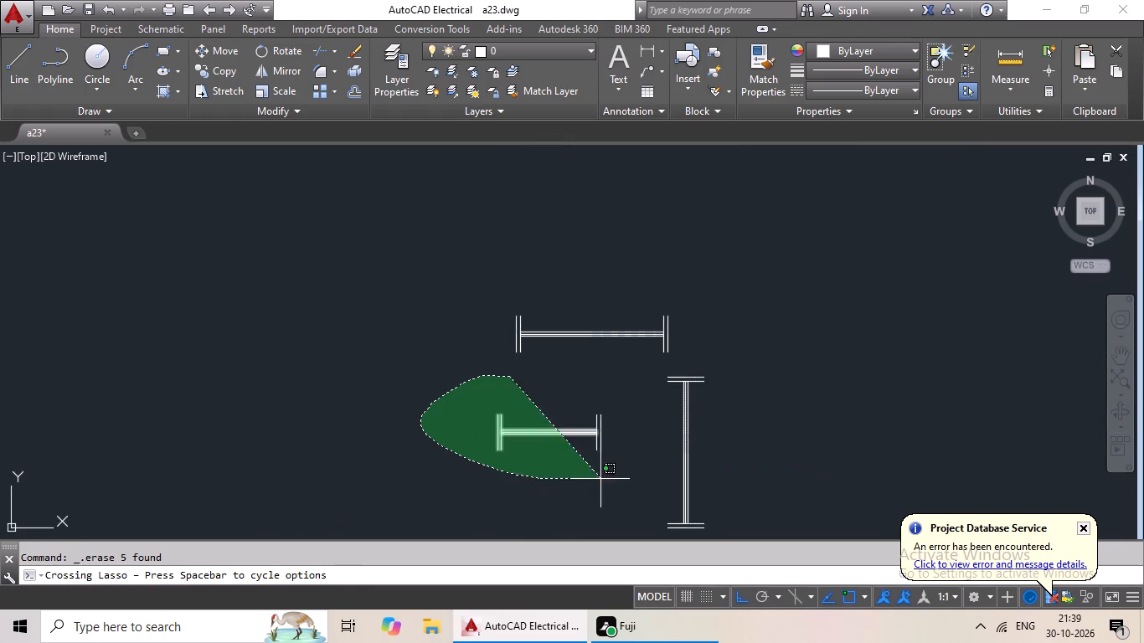
left_click_drag(606, 479, 632, 419)
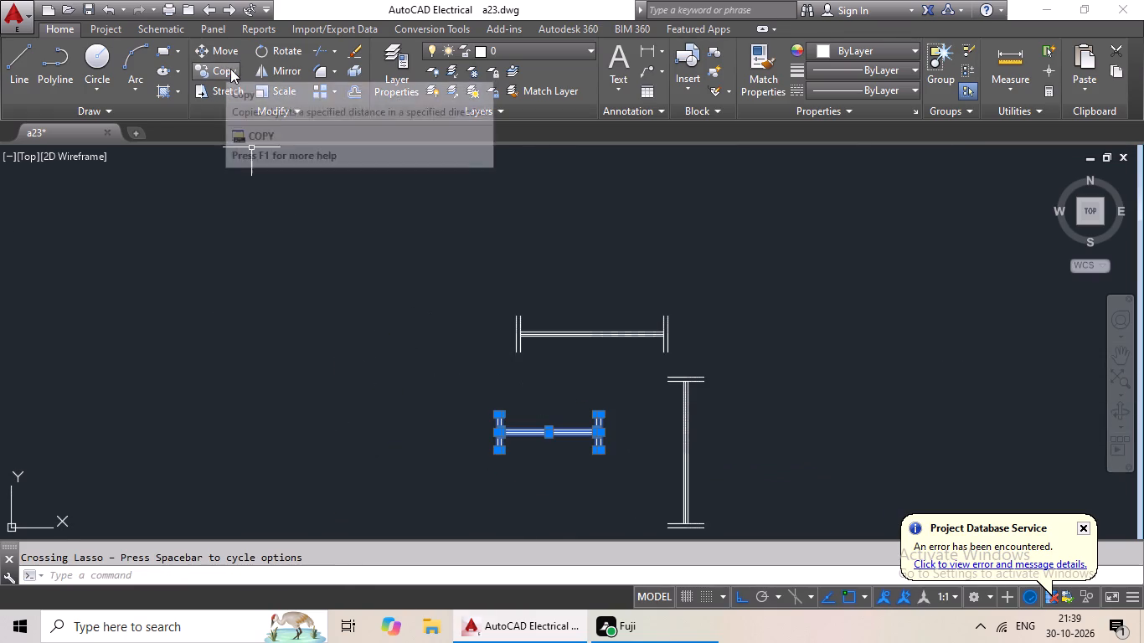
key("ctrl+c")
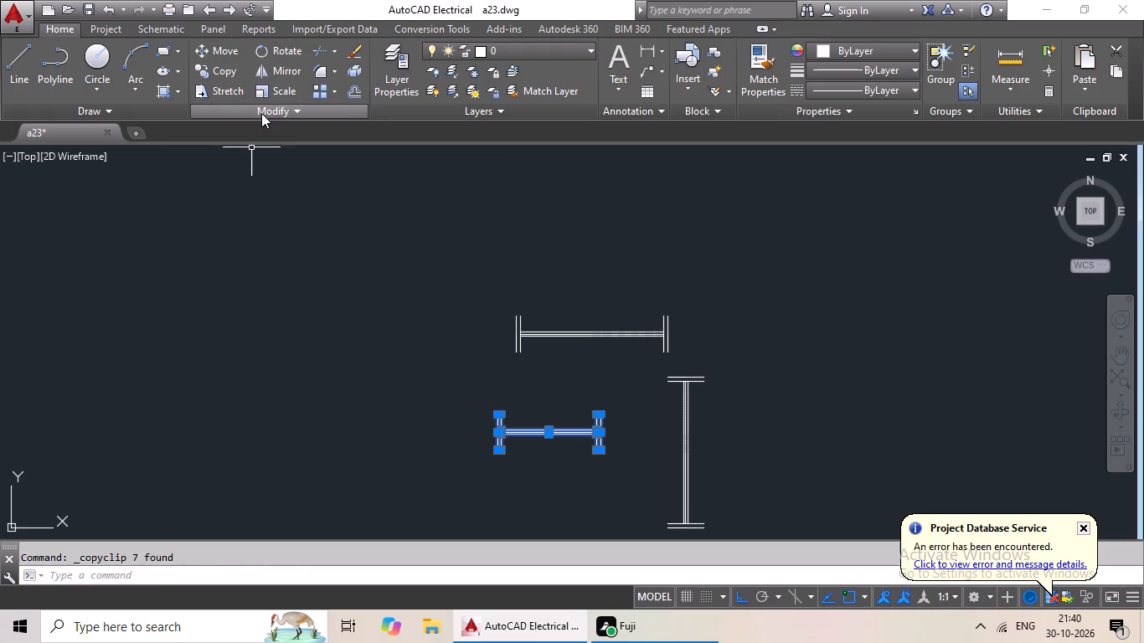
key("ctrl+v")
scroll(278, 301, "down", 1, "ctrl")
middle_click_drag(343, 328, 370, 250)
scroll(440, 378, "up", 1)
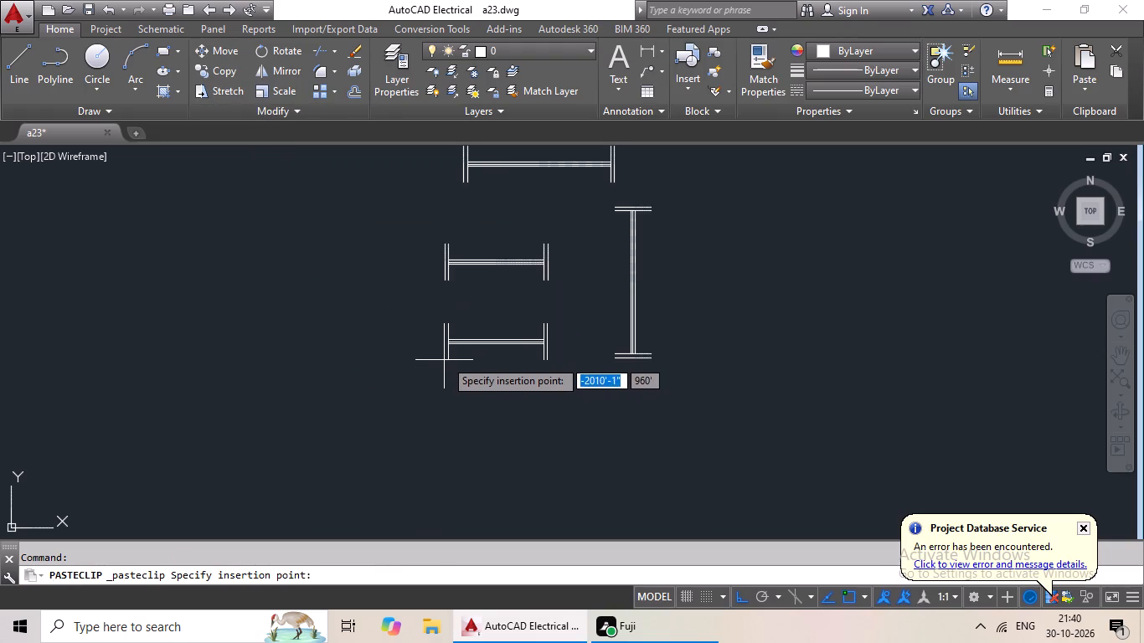
left_click(446, 358)
Rotate the lower 2' copy 90° about its upper east corner so it stands vertical.
left_click_drag(459, 319, 567, 352)
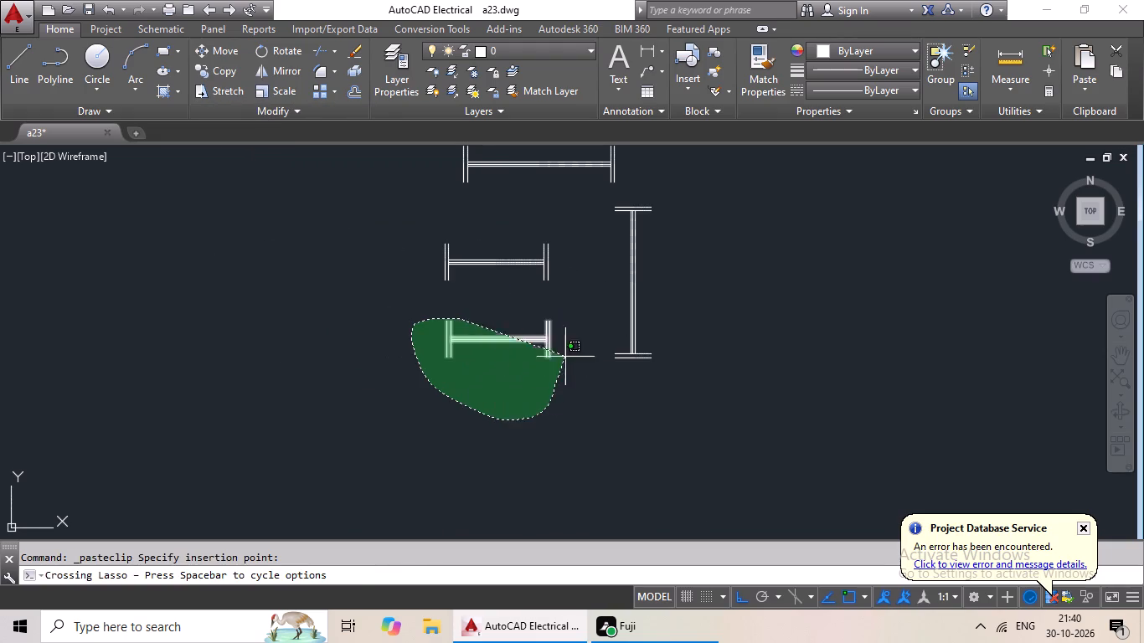
left_click_drag(567, 352, 569, 320)
left_click(291, 46)
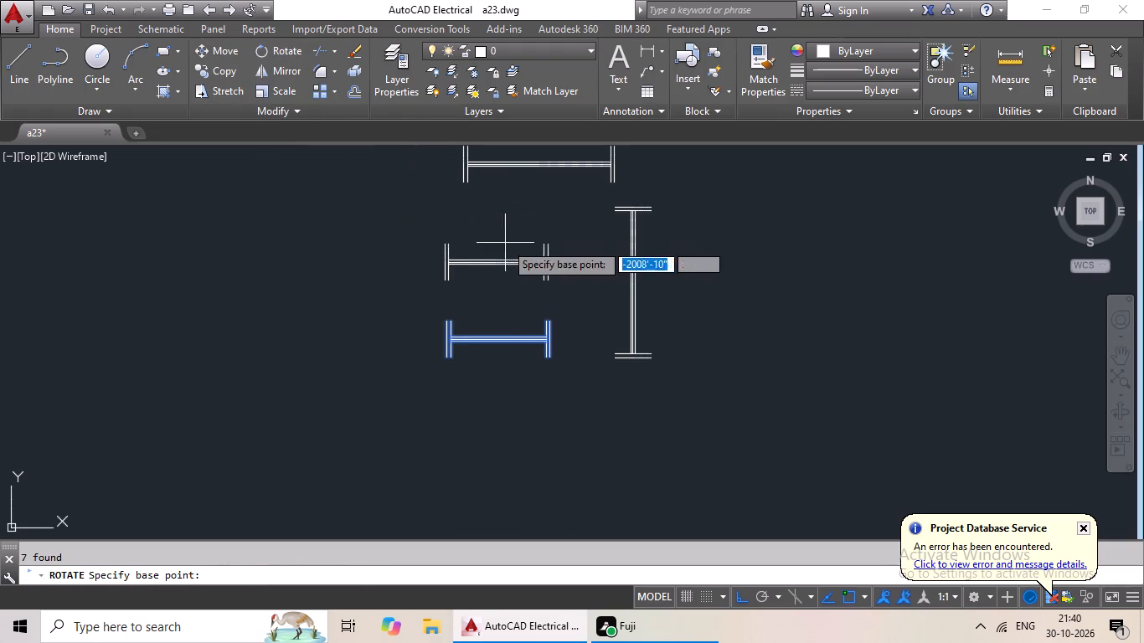
scroll(550, 321, "up", 3)
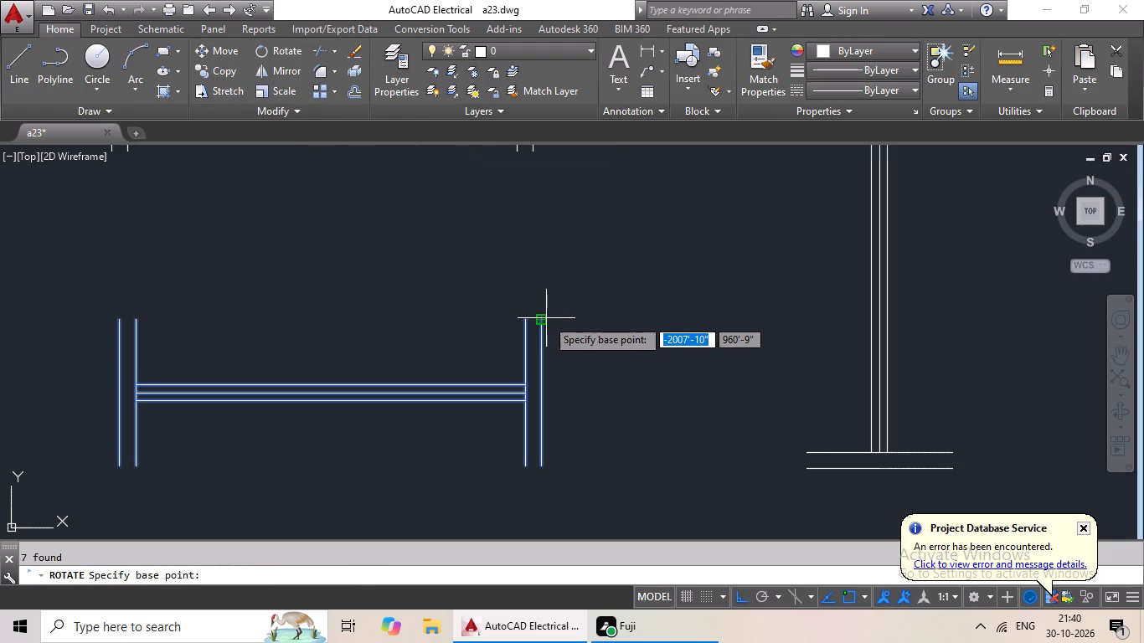
left_click_drag(541, 320, 541, 295)
left_click(541, 259)
scroll(604, 259, "down", 3)
middle_click_drag(605, 257, 559, 275)
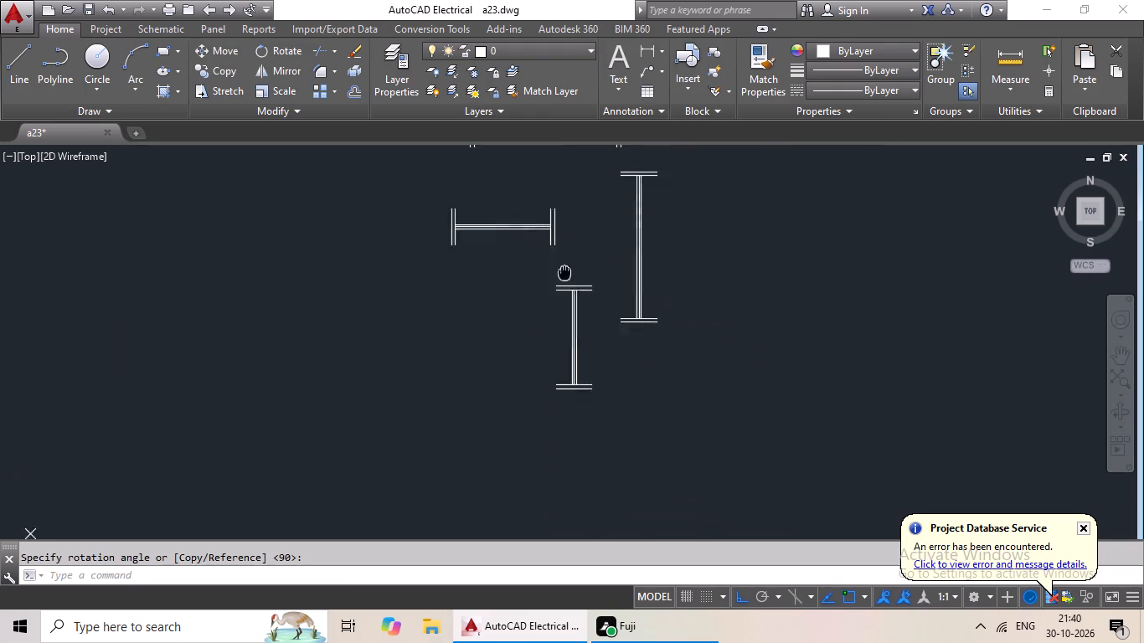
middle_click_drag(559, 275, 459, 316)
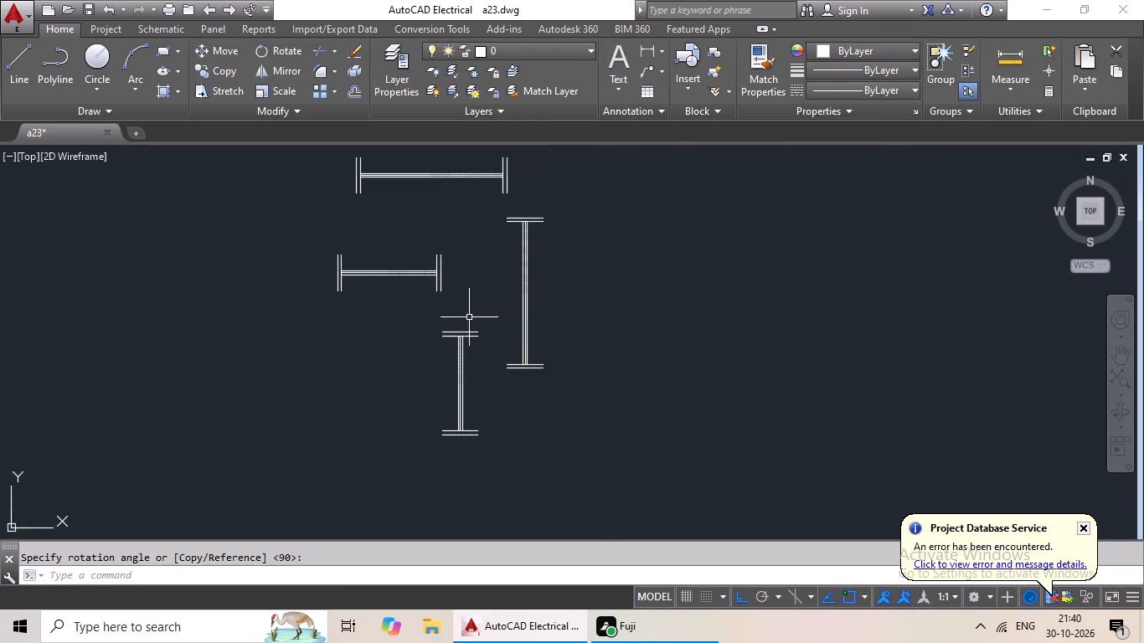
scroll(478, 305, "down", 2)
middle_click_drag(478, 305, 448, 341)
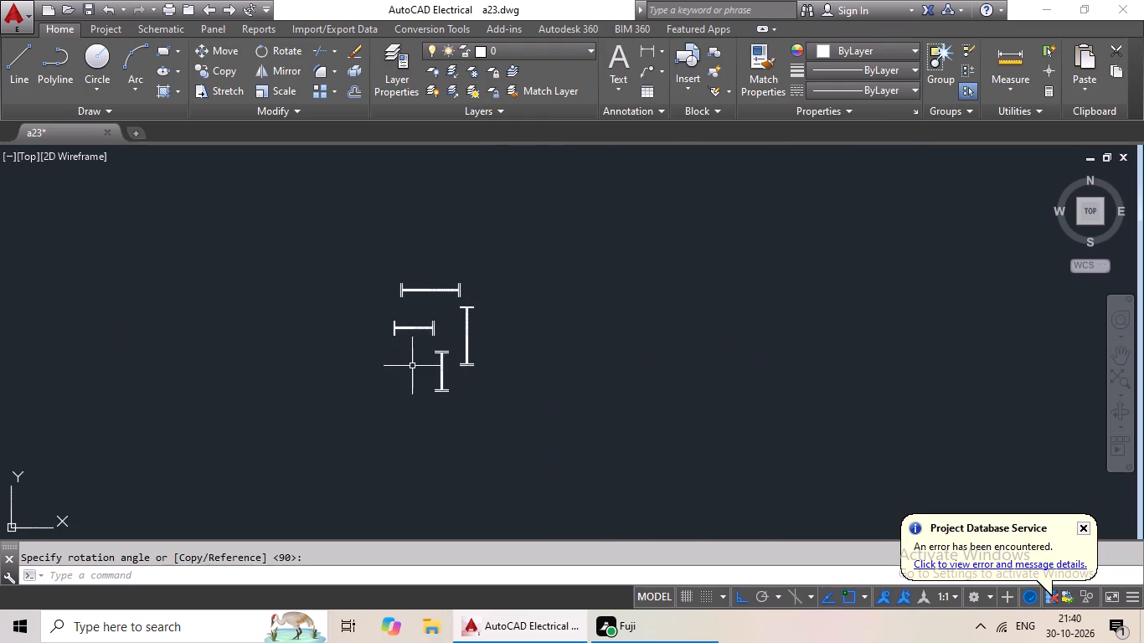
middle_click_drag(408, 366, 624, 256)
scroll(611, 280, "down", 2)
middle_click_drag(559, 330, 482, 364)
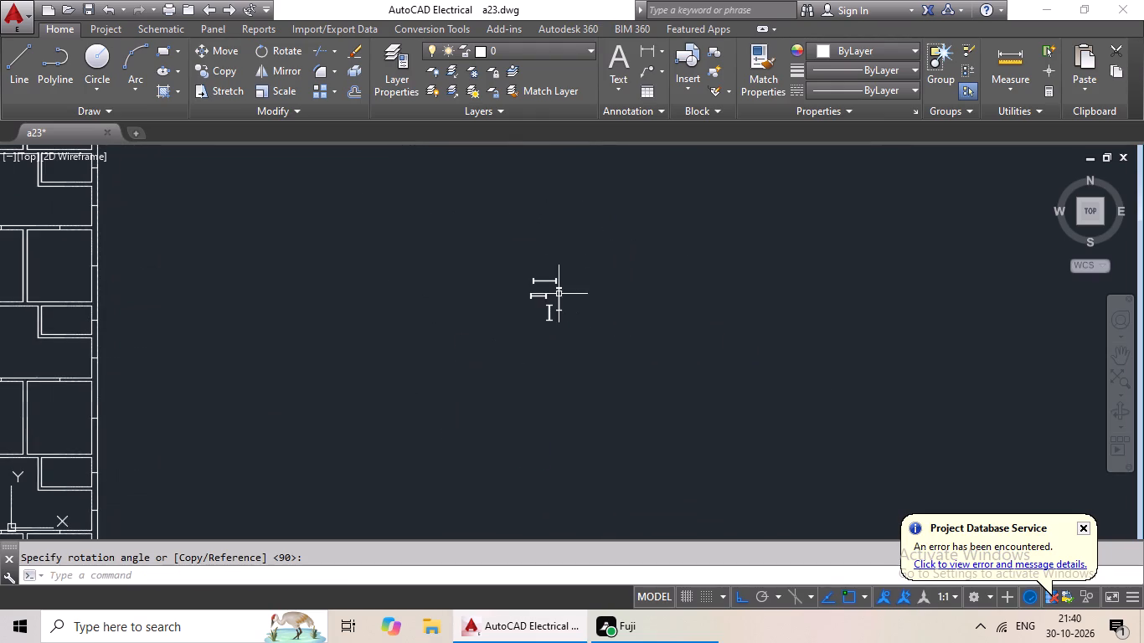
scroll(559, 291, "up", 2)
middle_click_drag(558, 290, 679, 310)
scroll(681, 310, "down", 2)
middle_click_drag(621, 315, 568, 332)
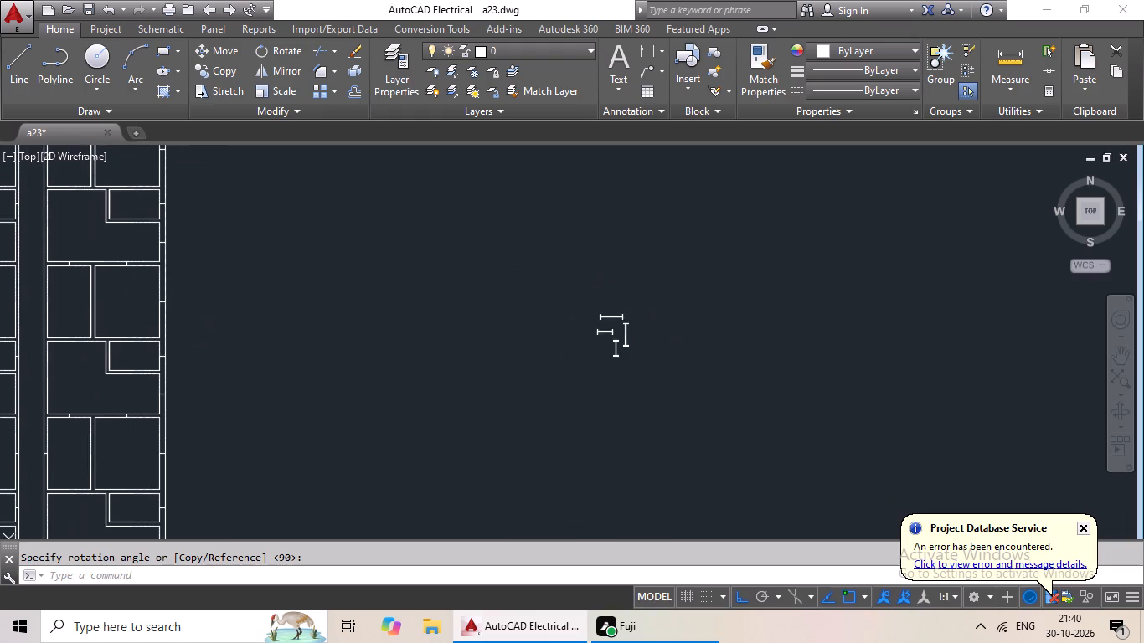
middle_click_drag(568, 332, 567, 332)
Copy the horizontal 3' symbol and paste the duplicate in the empty space west of the symbols.
scroll(606, 326, "up", 4)
middle_click_drag(631, 342, 636, 403)
left_click_drag(625, 228, 675, 305)
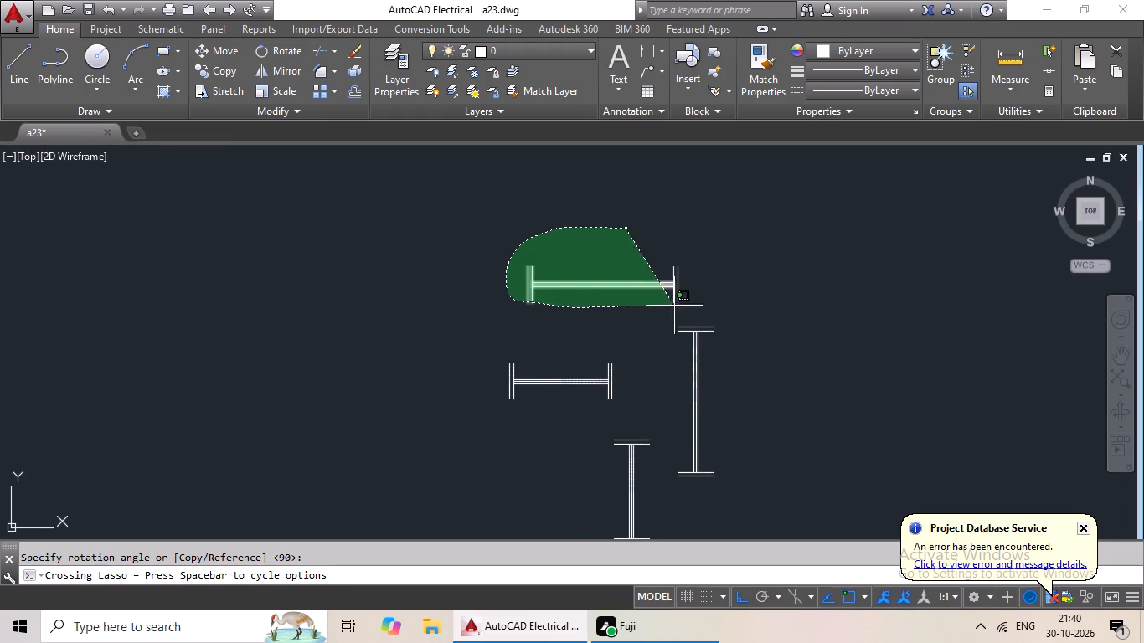
left_click_drag(675, 305, 696, 292)
key("ctrl+c")
key("ctrl+v")
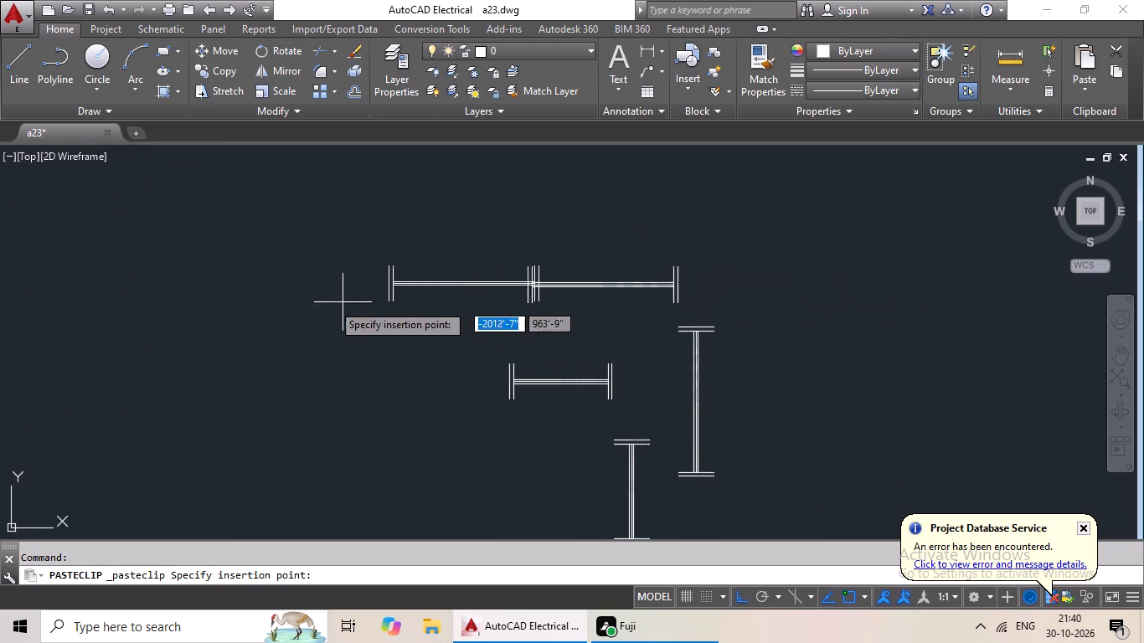
left_click(262, 349)
scroll(362, 320, "up", 1)
Delete the four vertical end lines of the western copy, keeping its three horizontal lines.
left_click_drag(500, 296, 498, 296)
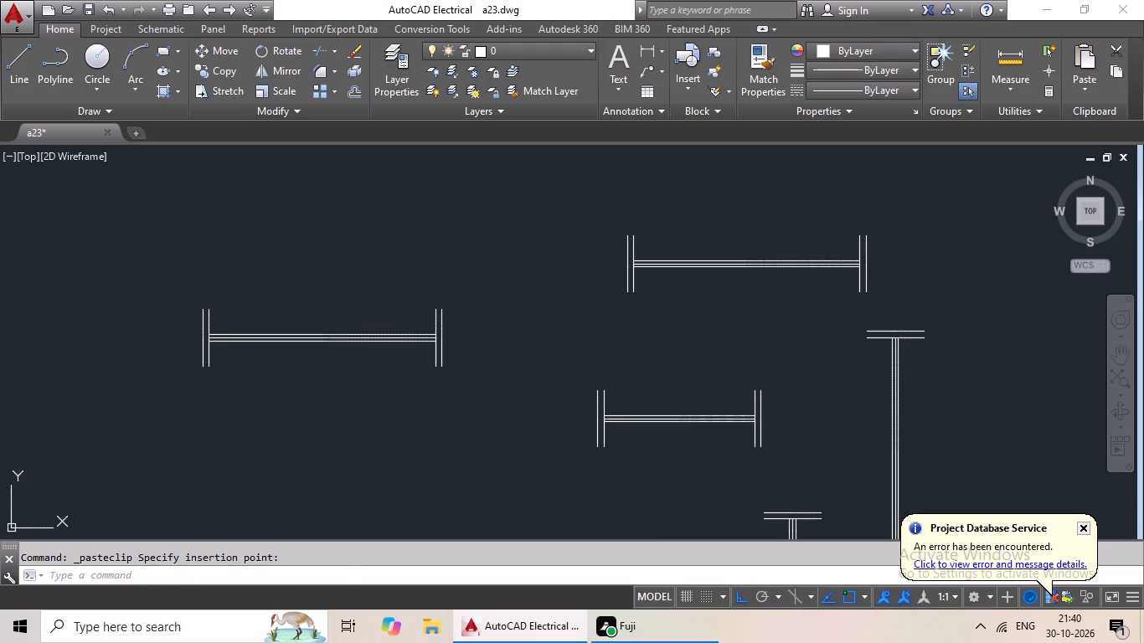
left_click_drag(498, 296, 388, 316)
left_click_drag(291, 277, 147, 324)
left_click_drag(255, 284, 177, 322)
left_click_drag(240, 298, 147, 339)
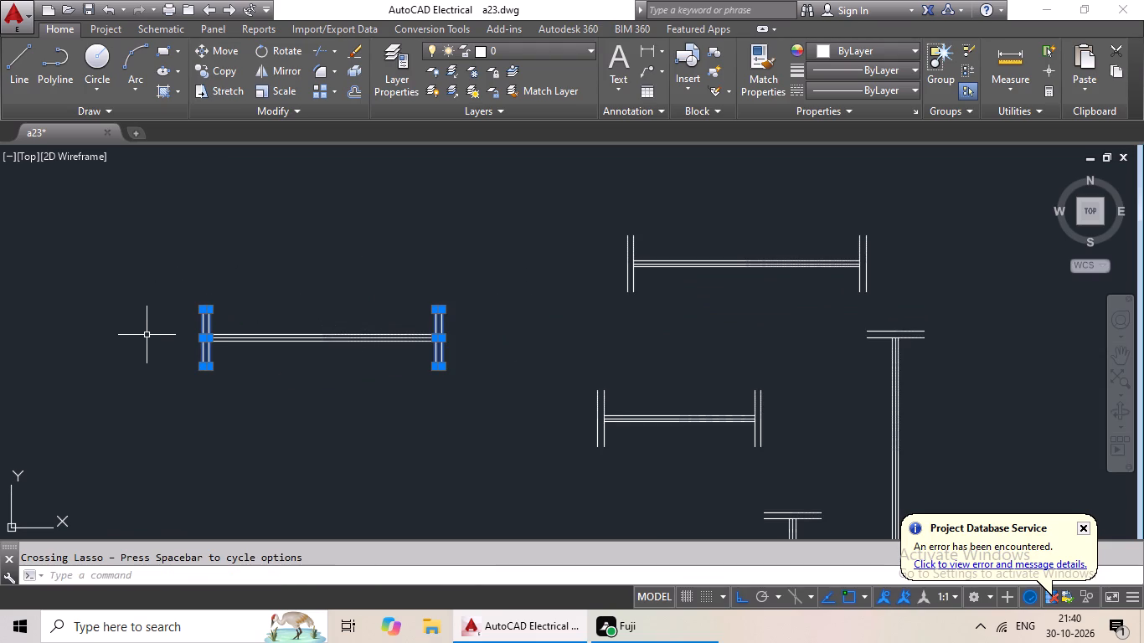
key("Delete")
Draw a 6" vertical line just east of the three remaining horizontal lines.
left_click(13, 75)
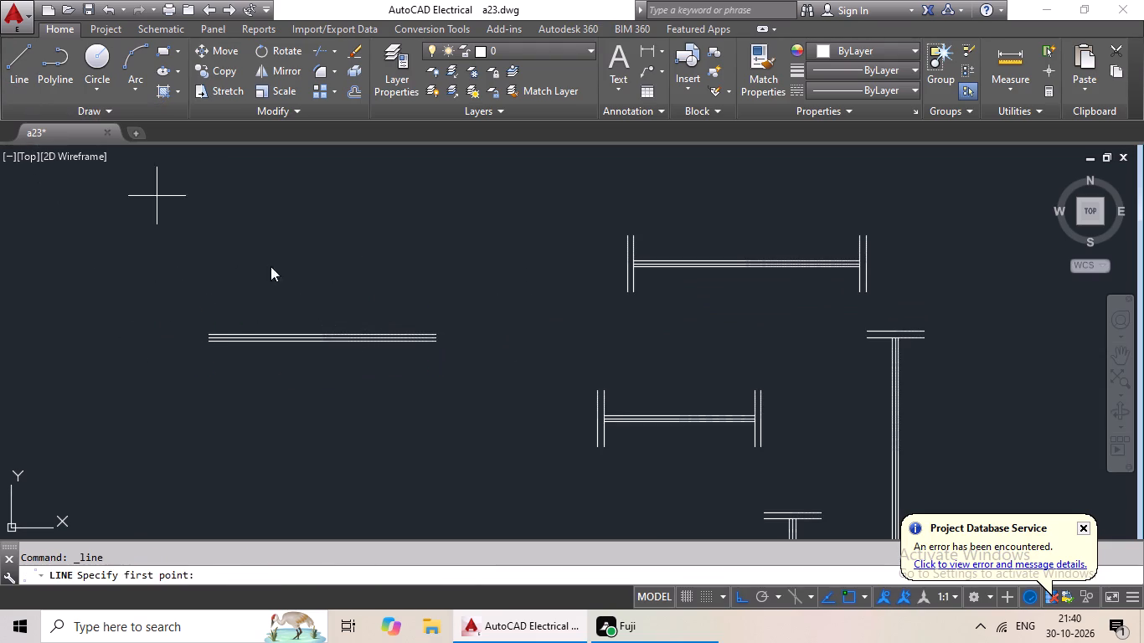
left_click(451, 305)
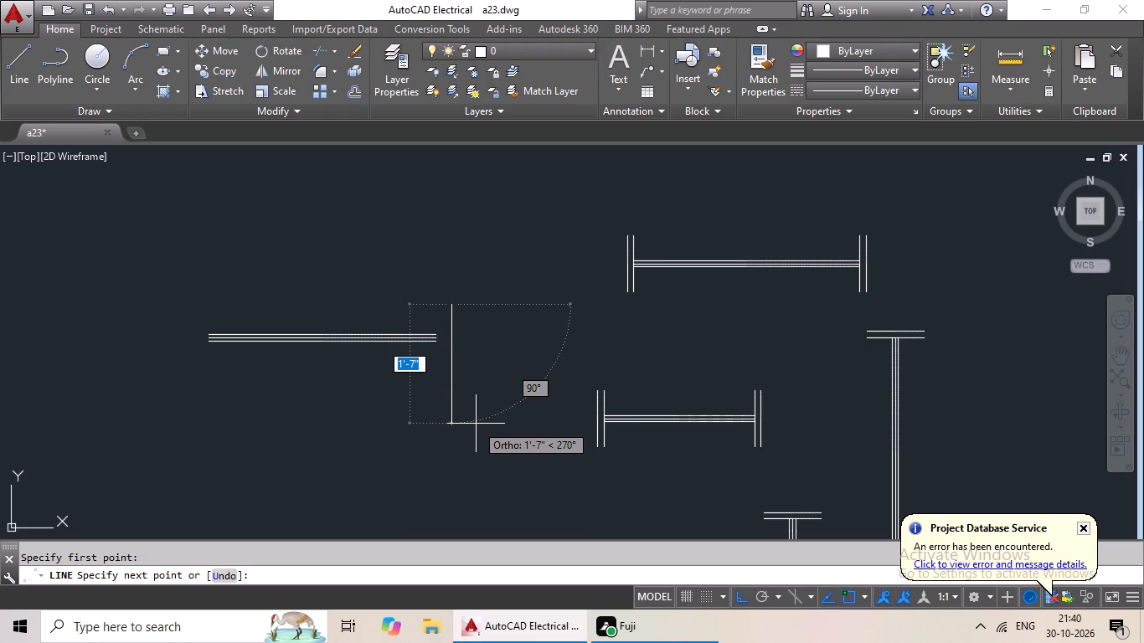
key("6")
key("shift+quotedbl")
key("Return")
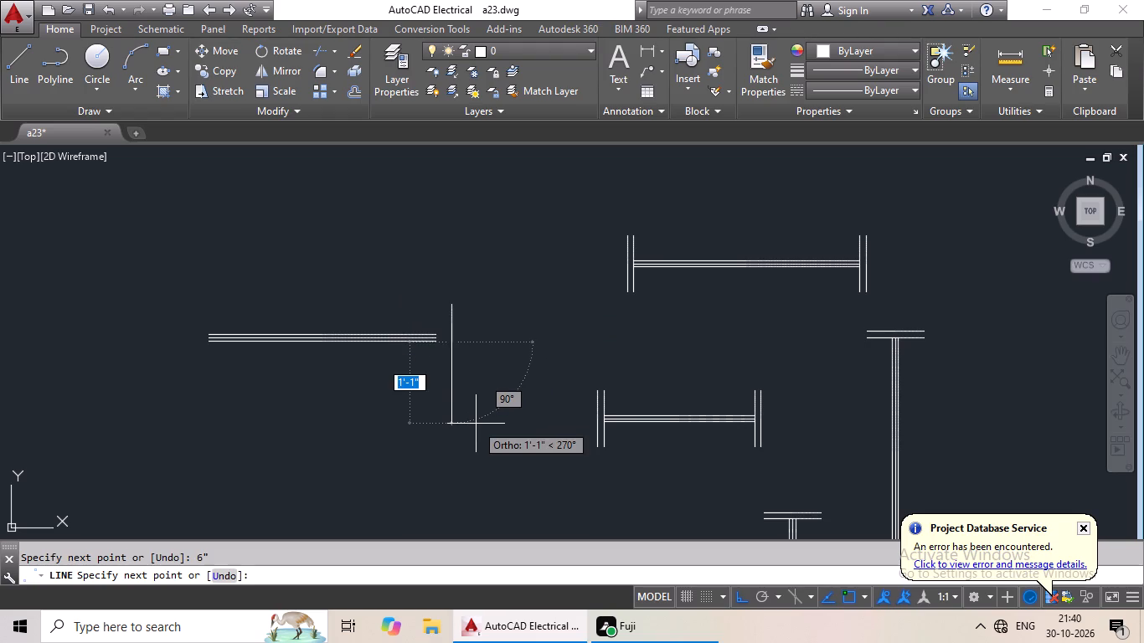
key("Escape")
Copy the 6" vertical line by its midpoint onto the east end of the middle horizontal line and delete the original.
scroll(459, 324, "up", 3)
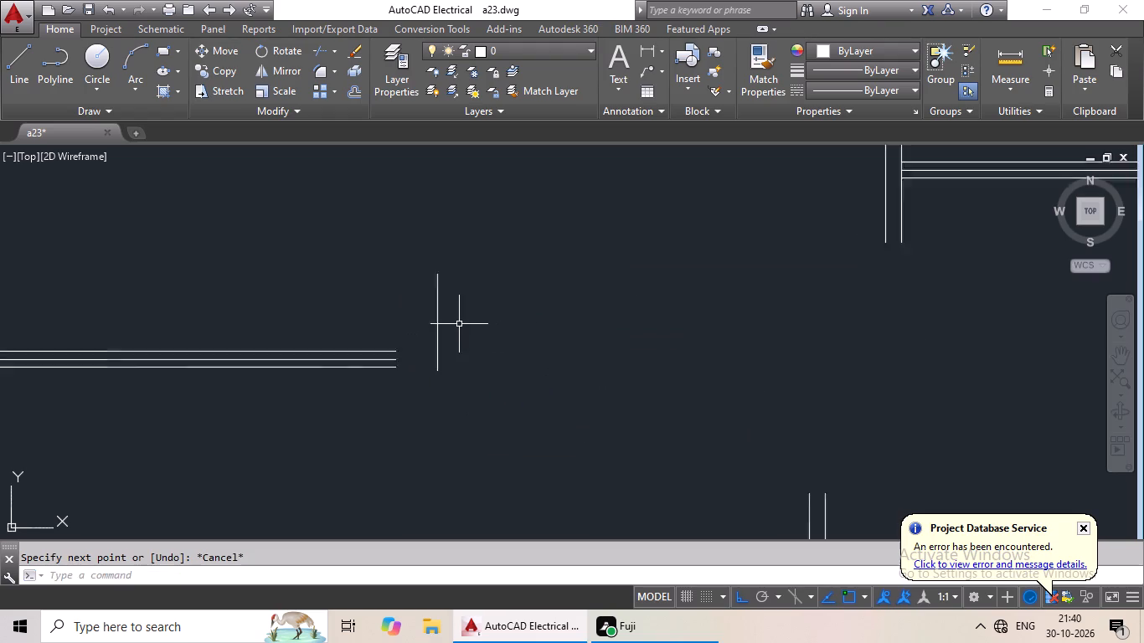
scroll(459, 324, "up", 1)
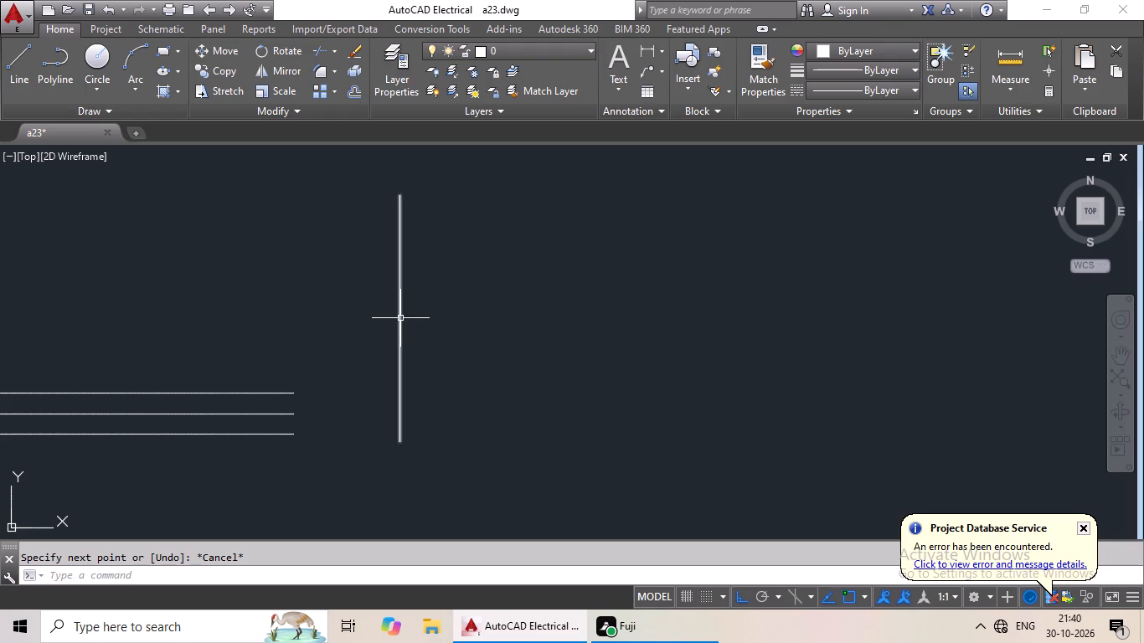
left_click(398, 320)
left_click(221, 73)
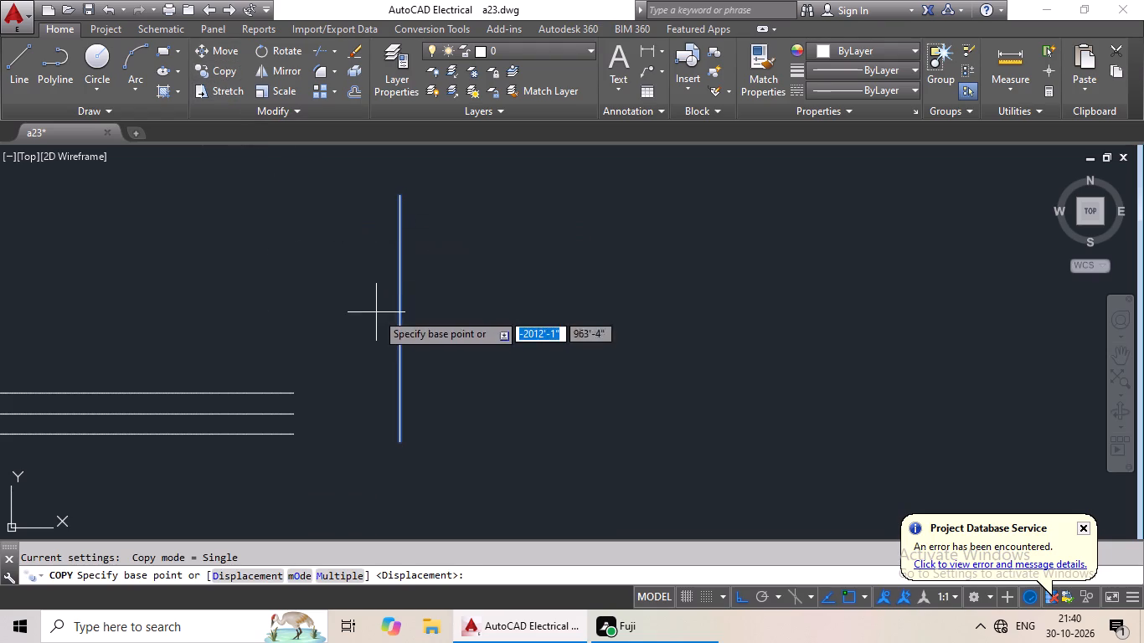
left_click(399, 319)
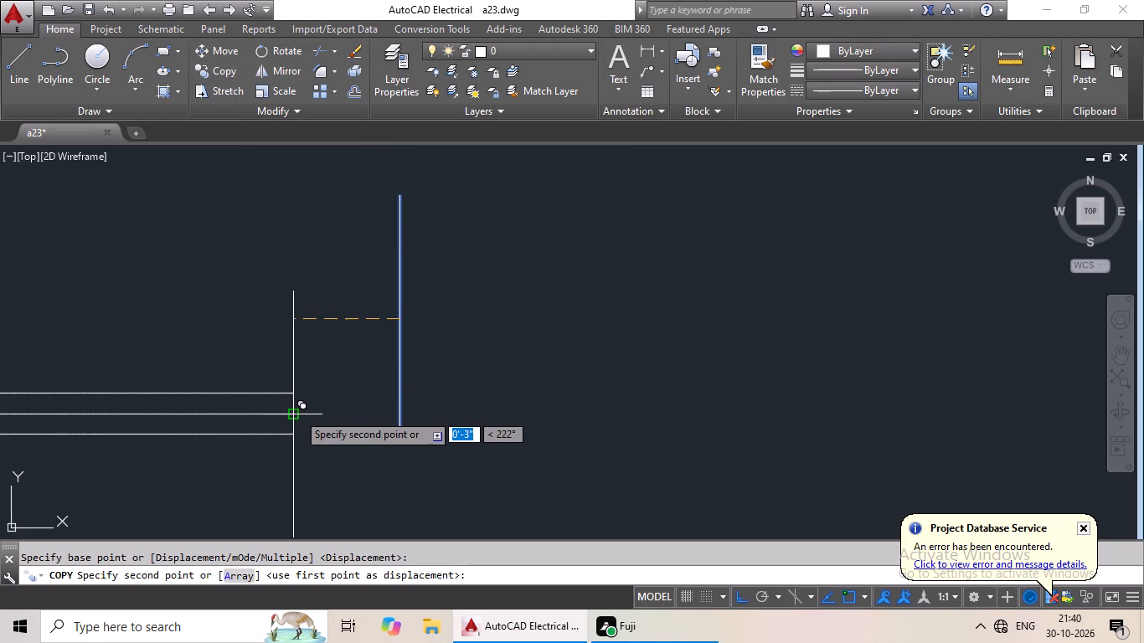
left_click(296, 414)
left_click_drag(465, 255, 366, 360)
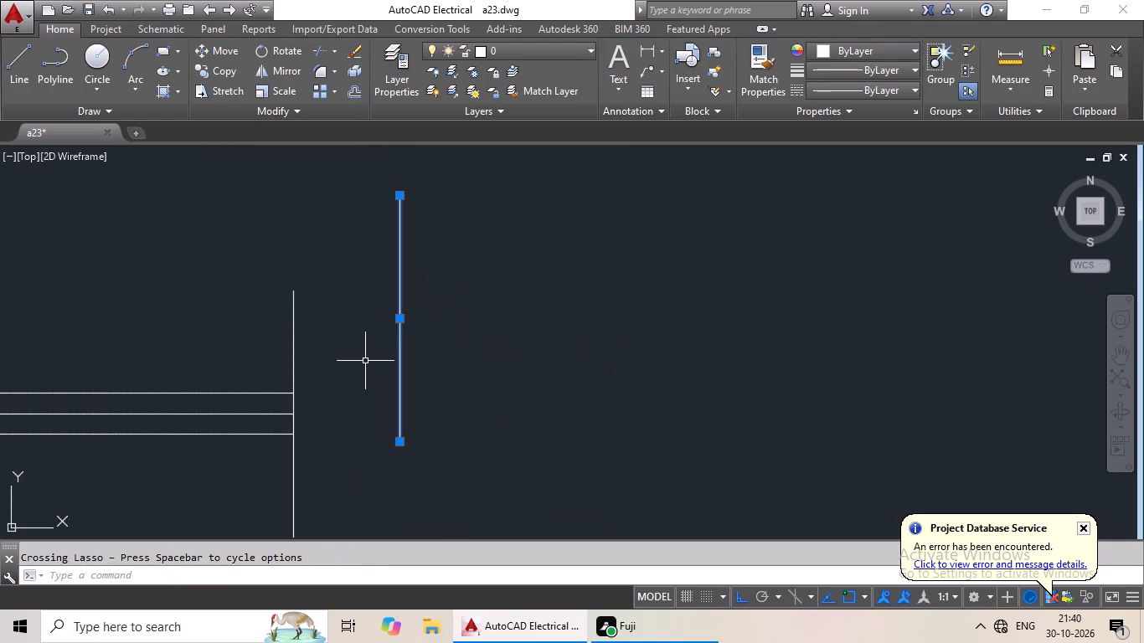
key("Delete")
Offset the 6" end line 3' westward to close the west end of the three horizontal lines.
scroll(353, 369, "down", 4)
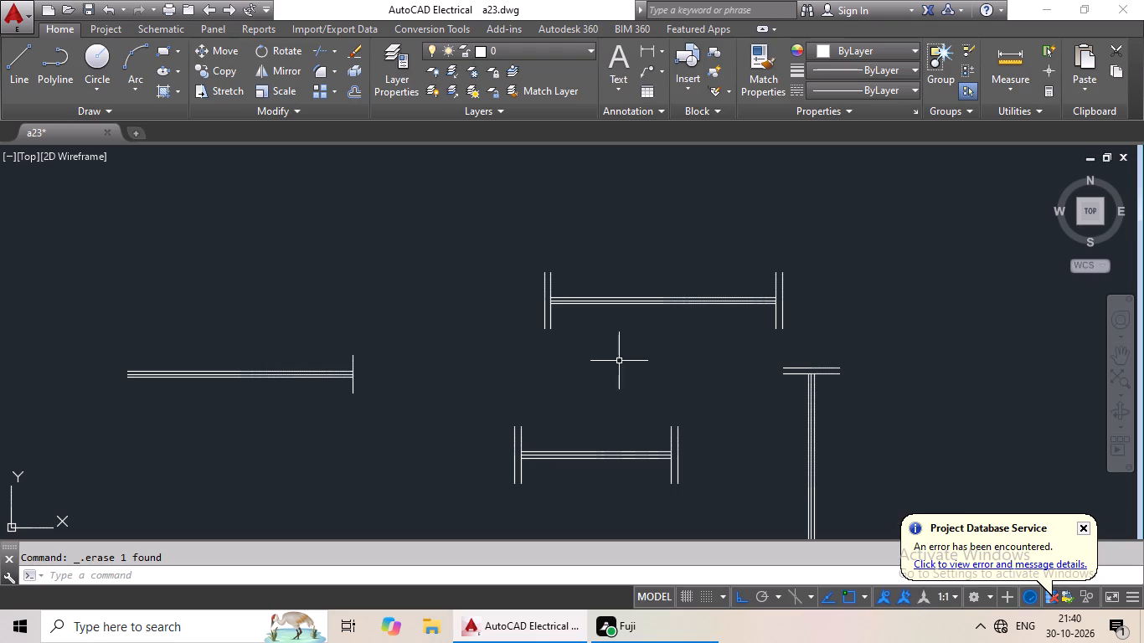
middle_click_drag(417, 369, 506, 357)
key("Escape")
key("Escape")
key("o")
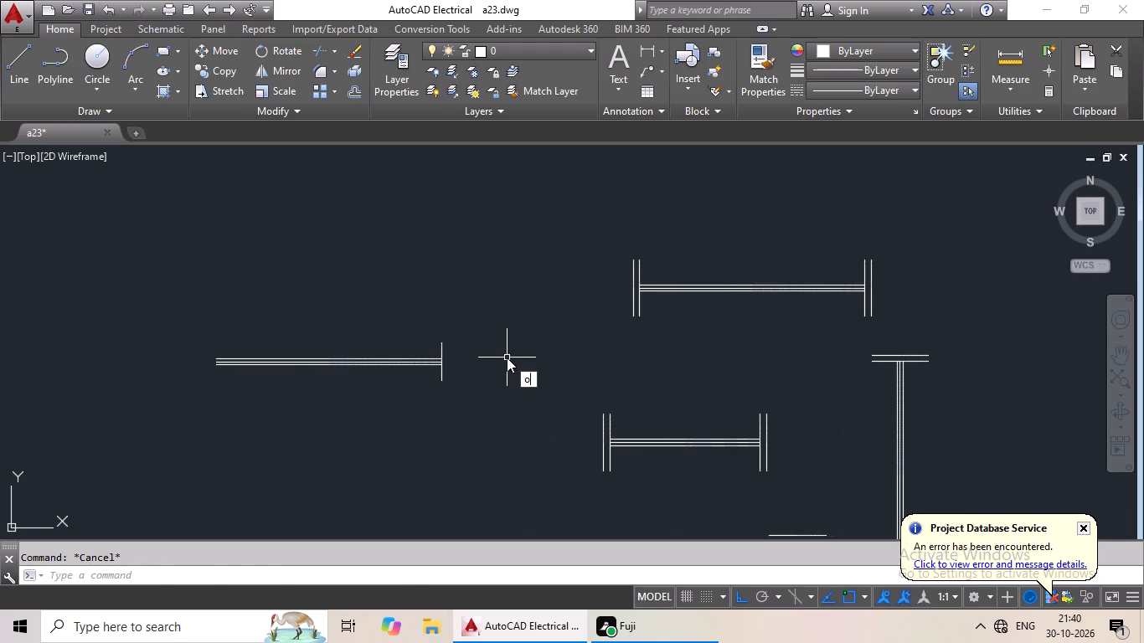
key("Return")
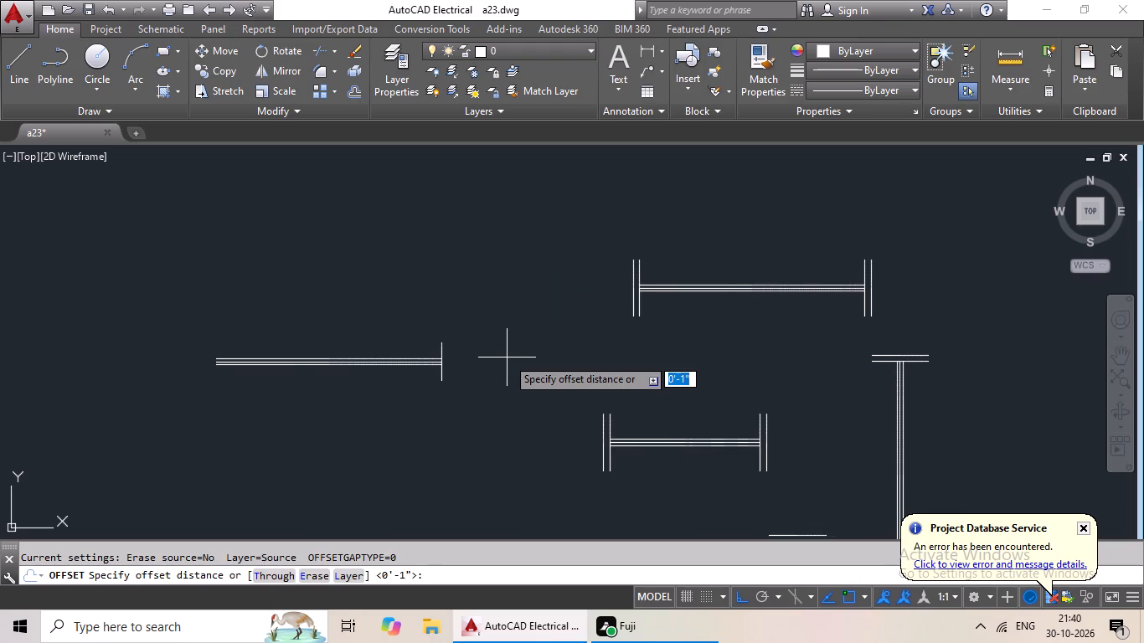
type("3'")
key("Return")
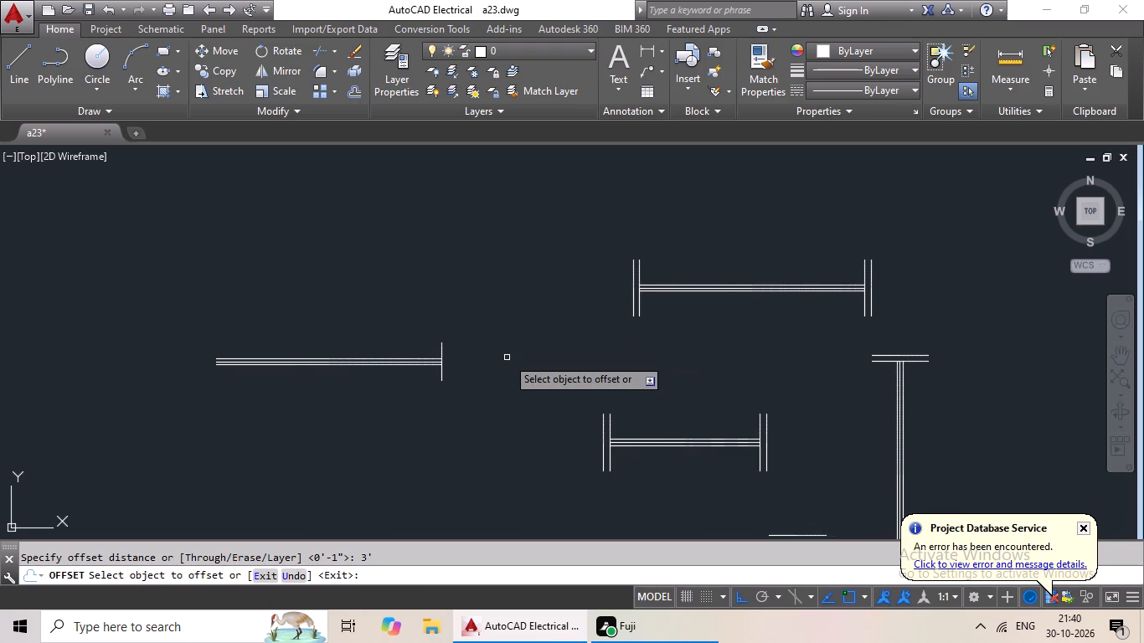
left_click(441, 348)
left_click(336, 352)
key("Escape")
Offset both 6" end lines 1" outward to double each end of the western symbol.
key("o")
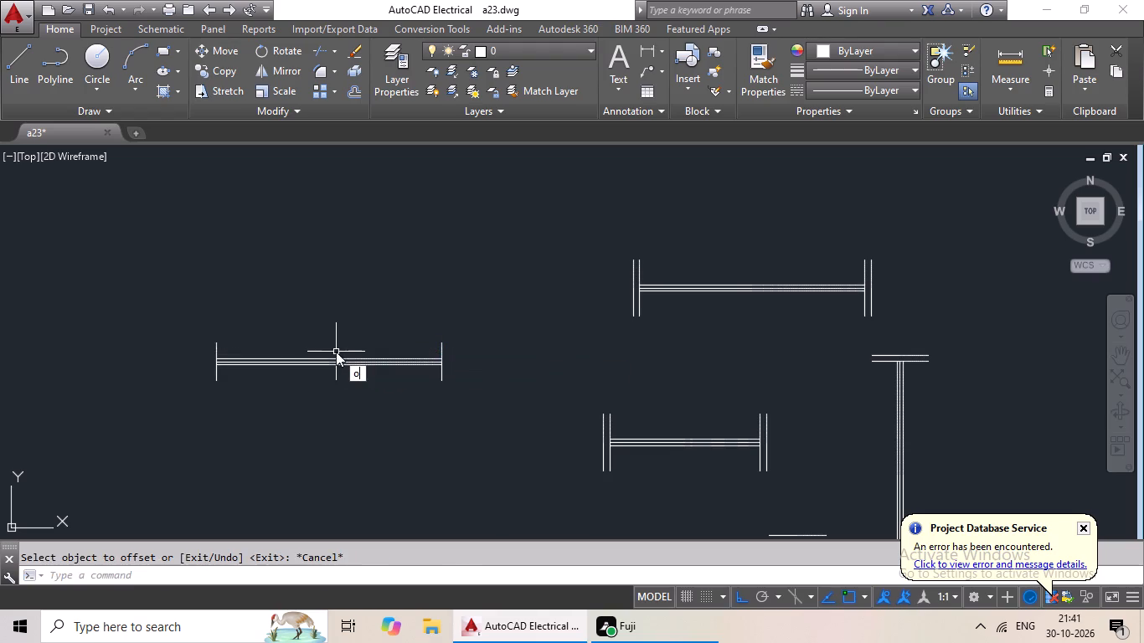
key("Return")
key("1")
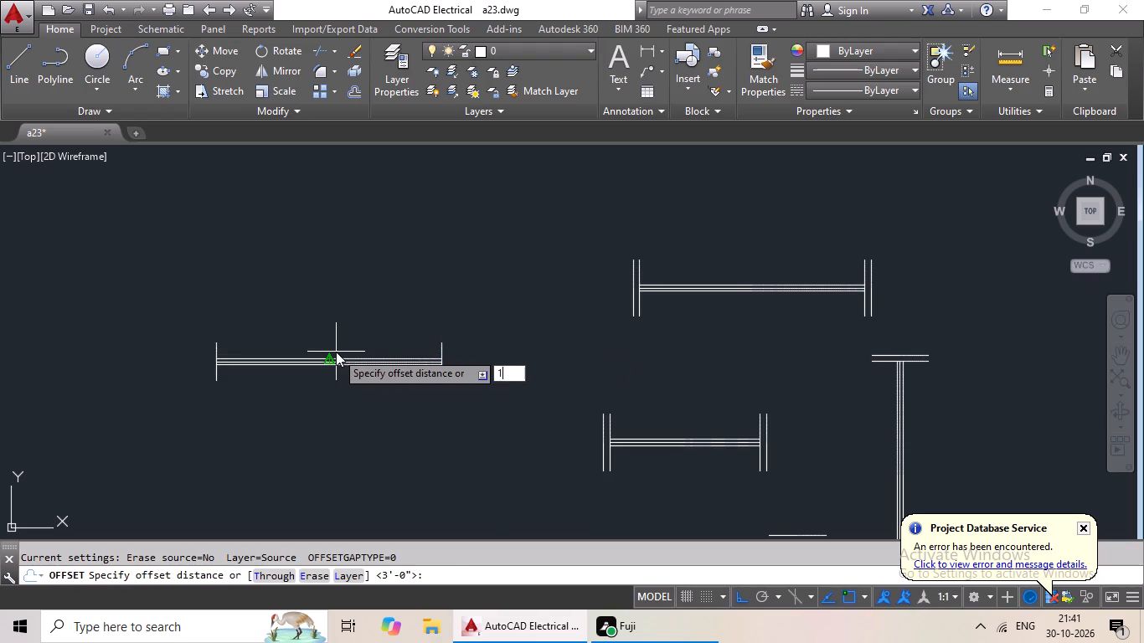
key("shift+quotedbl")
key("Return")
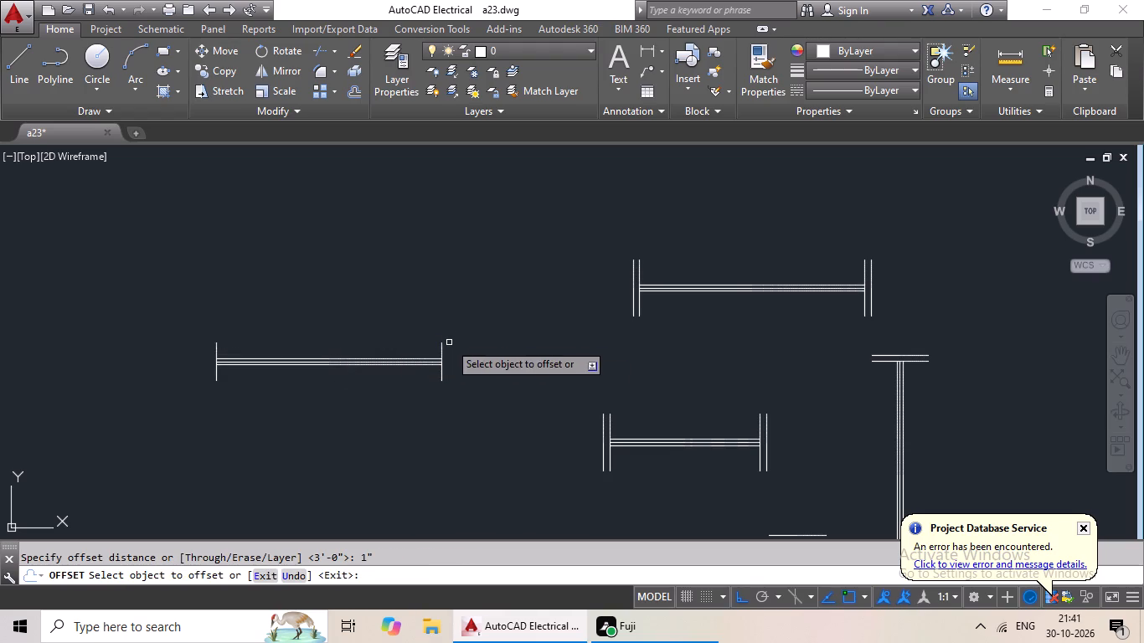
left_click_drag(442, 347, 511, 347)
left_click(513, 347)
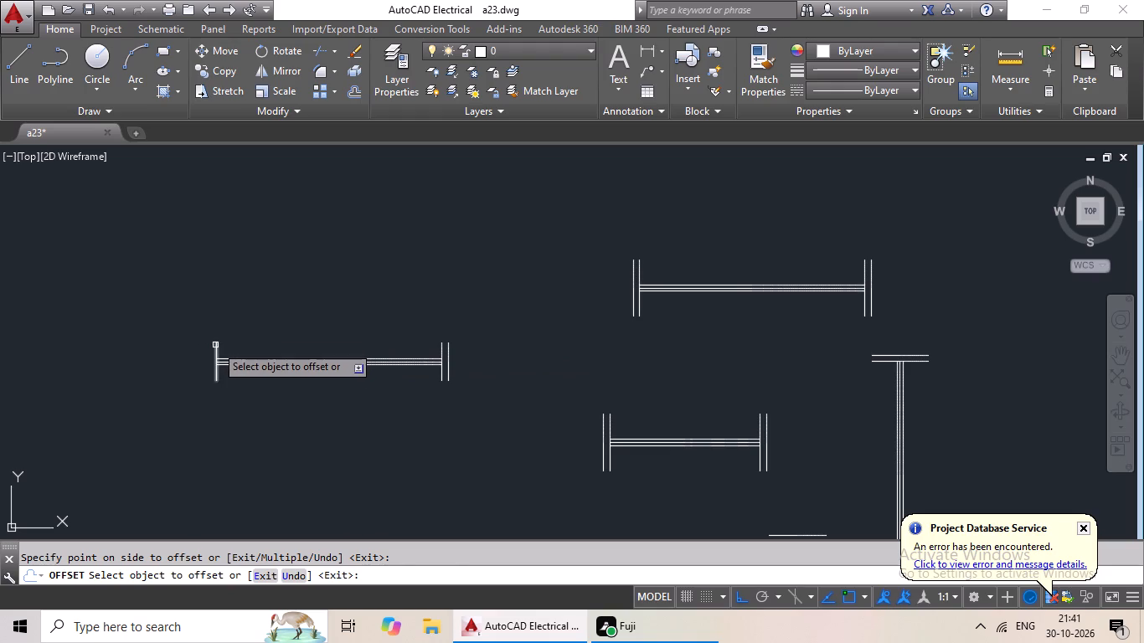
left_click_drag(215, 345, 161, 352)
left_click(153, 352)
key("Escape")
key("Escape")
key("Escape")
Copy the 3' symbol with 6" ends and paste the duplicate directly below it.
left_click_drag(225, 302, 183, 404)
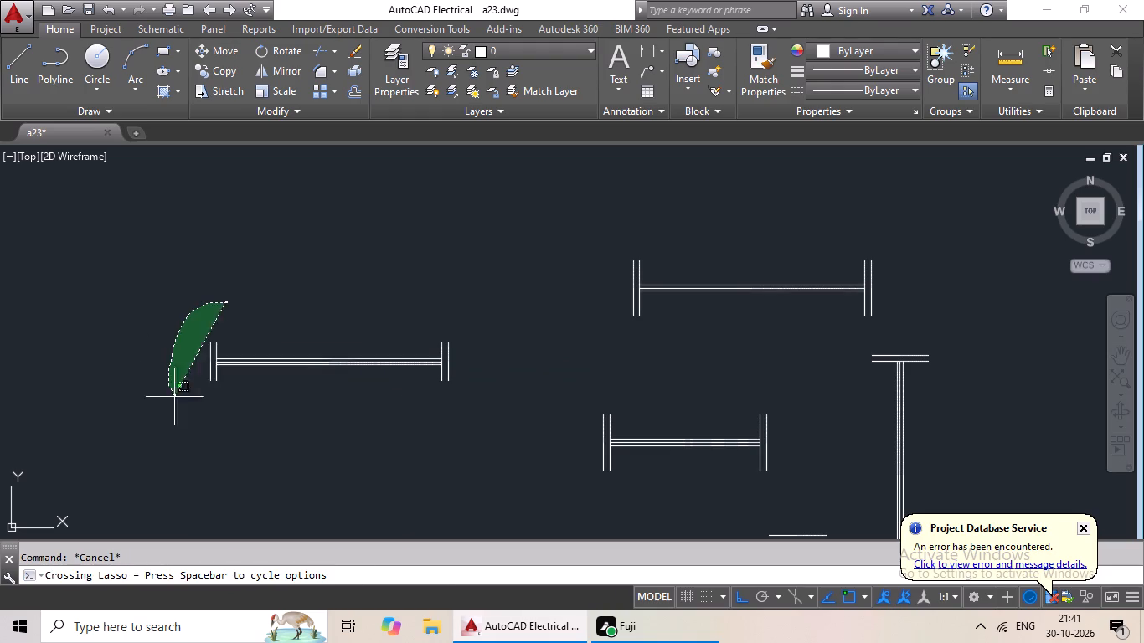
left_click_drag(183, 404, 502, 347)
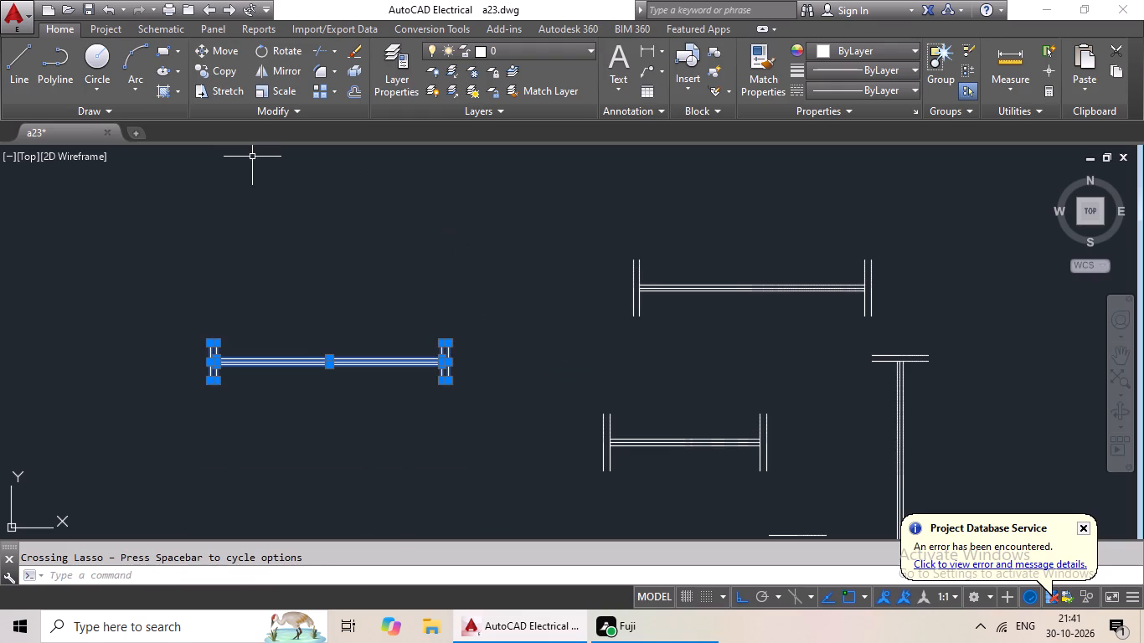
key("ctrl+c")
key("ctrl+v")
scroll(119, 260, "down", 1)
middle_click_drag(177, 270, 206, 223)
left_click(206, 363)
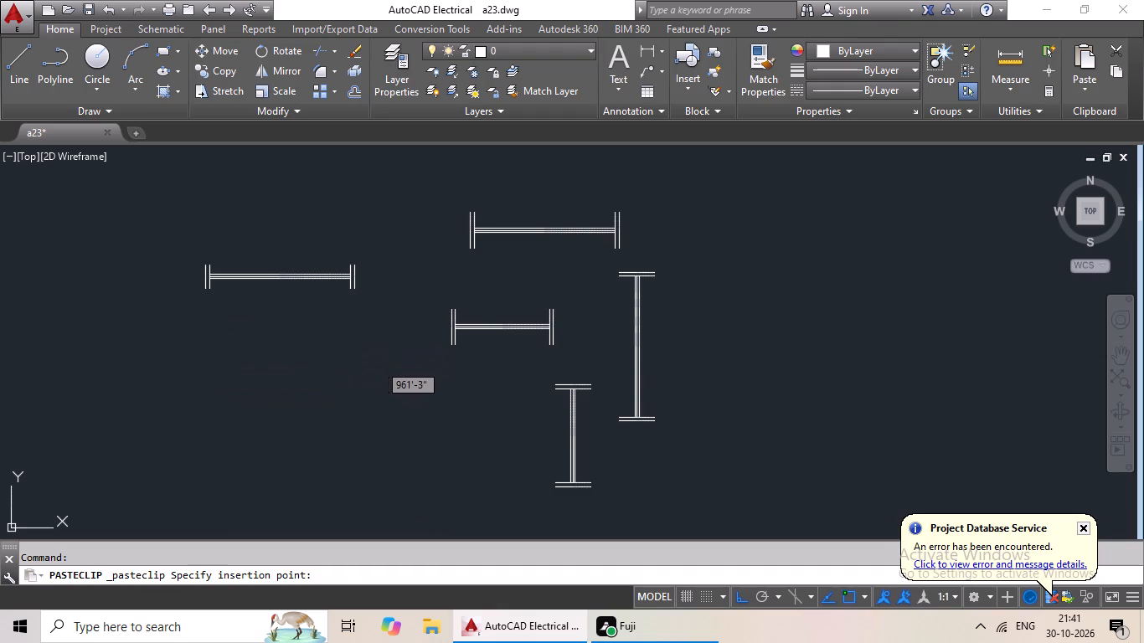
Rotate the pasted 3' copy 90° about its upper east corner so it stands vertical.
left_click_drag(223, 326, 369, 325)
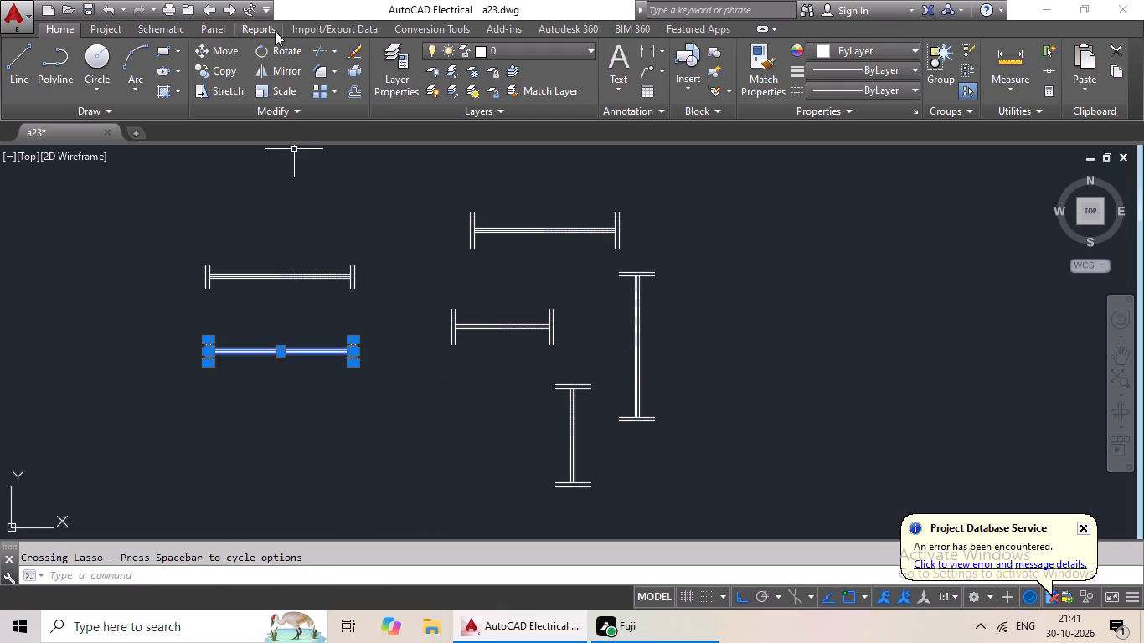
left_click(261, 51)
left_click_drag(359, 344, 359, 332)
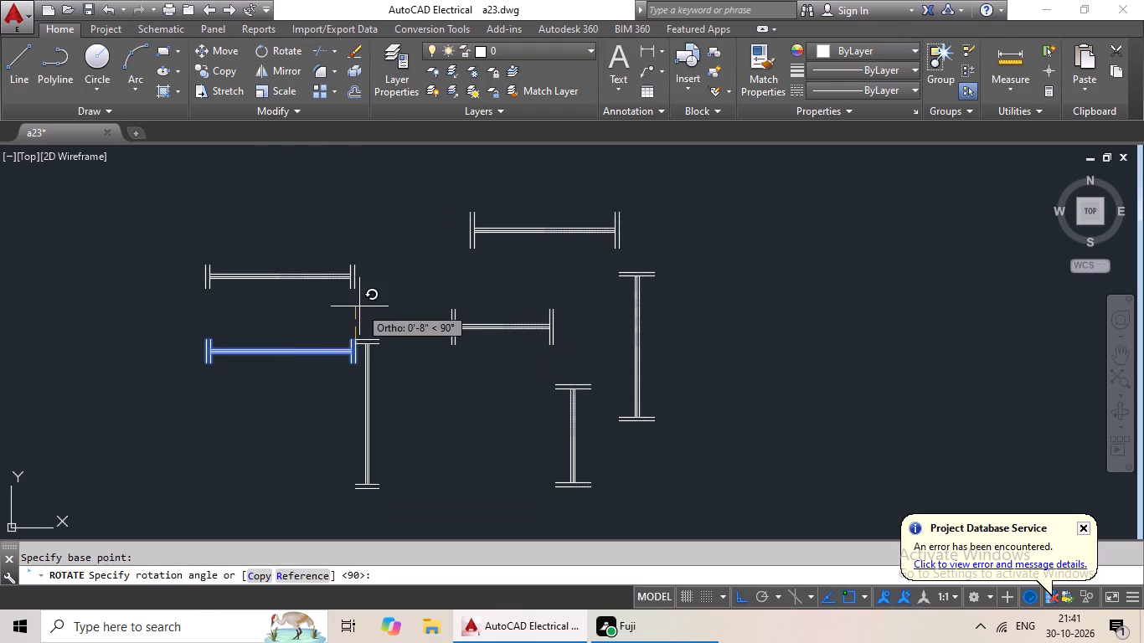
left_click(358, 306)
Copy the horizontal 3' symbol with 6" ends and paste the duplicate below it, west of the vertical copy.
scroll(384, 297, "down", 2)
middle_click_drag(386, 296, 393, 360)
scroll(356, 357, "up", 3)
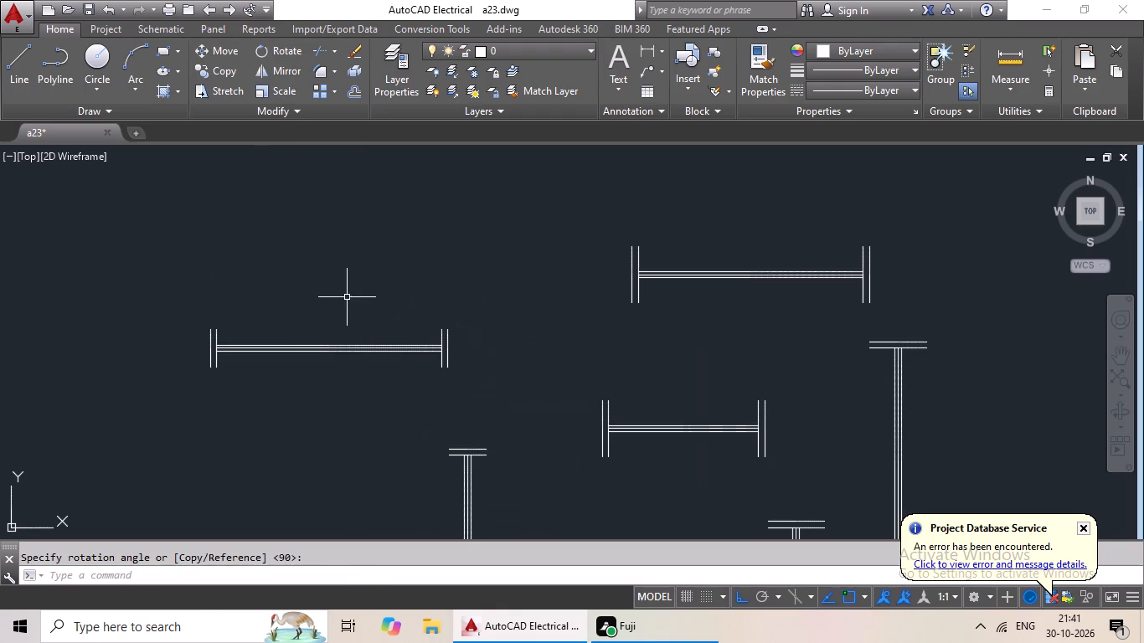
left_click_drag(320, 275, 464, 342)
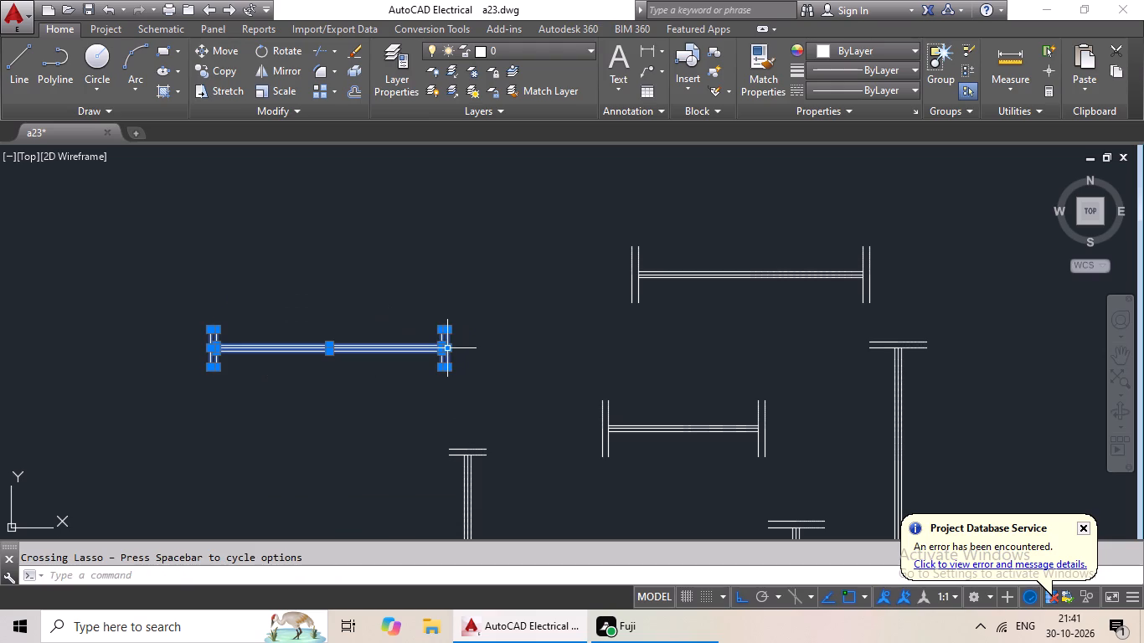
key("ctrl+c")
key("ctrl+v")
scroll(384, 383, "down", 1)
middle_click_drag(376, 370, 363, 303)
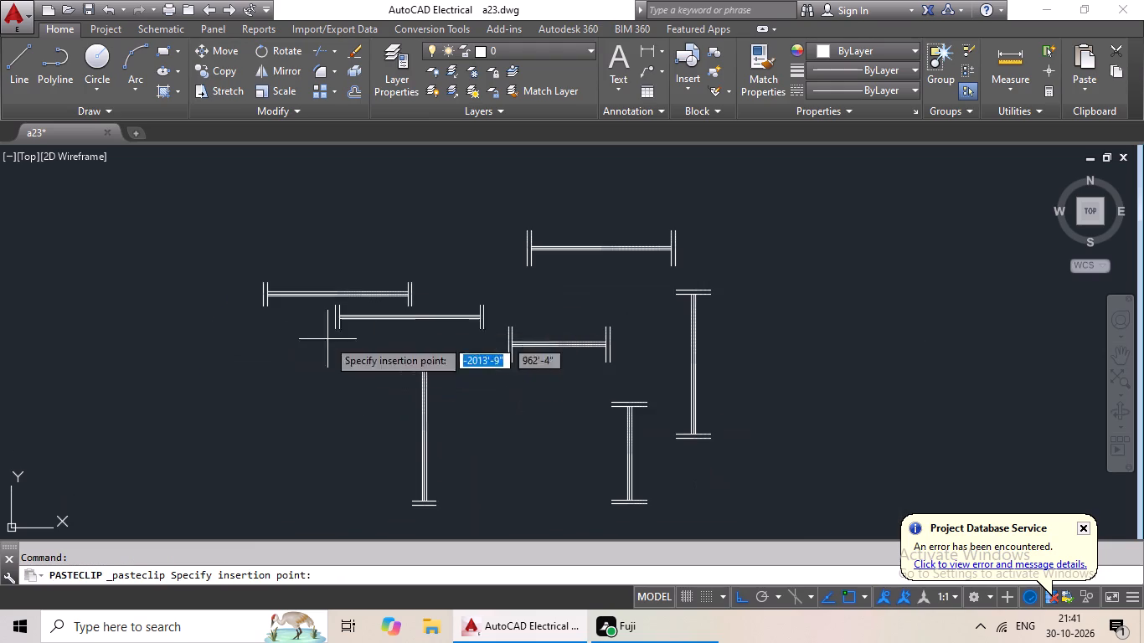
left_click(214, 417)
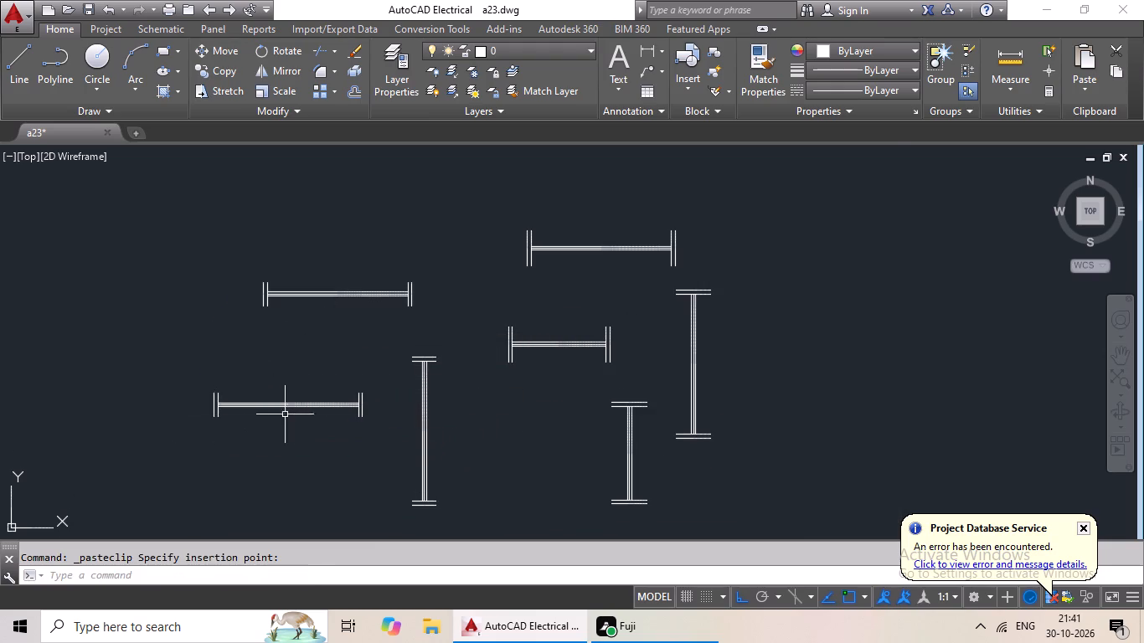
Offset the new copy's inner east end line 2' westward.
scroll(302, 414, "up", 1)
key("o")
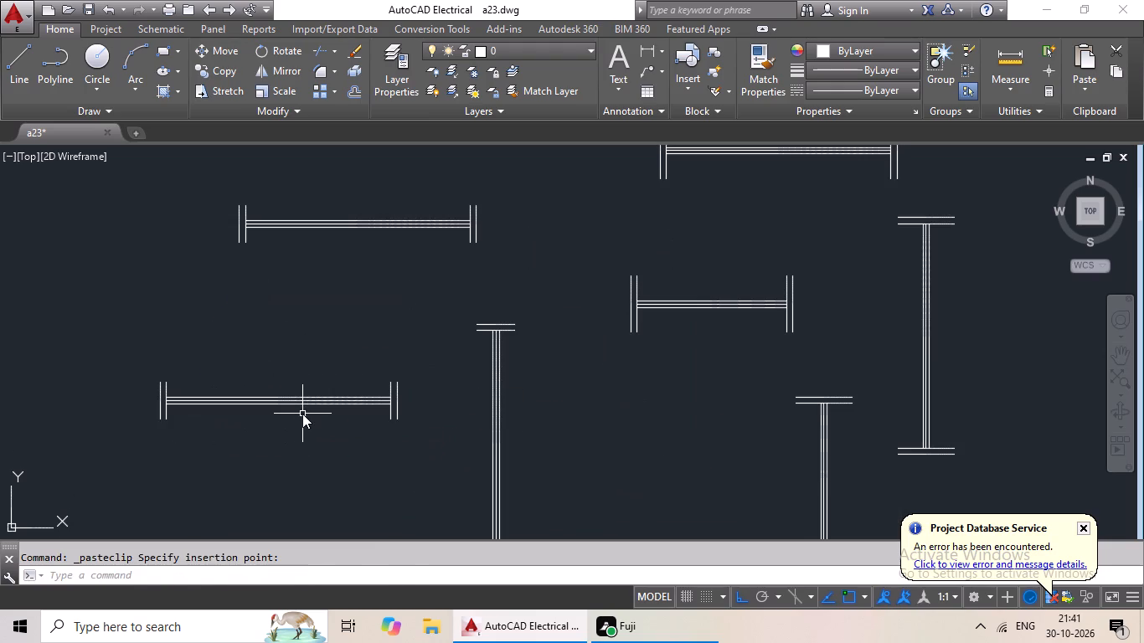
key("Return")
type("2'")
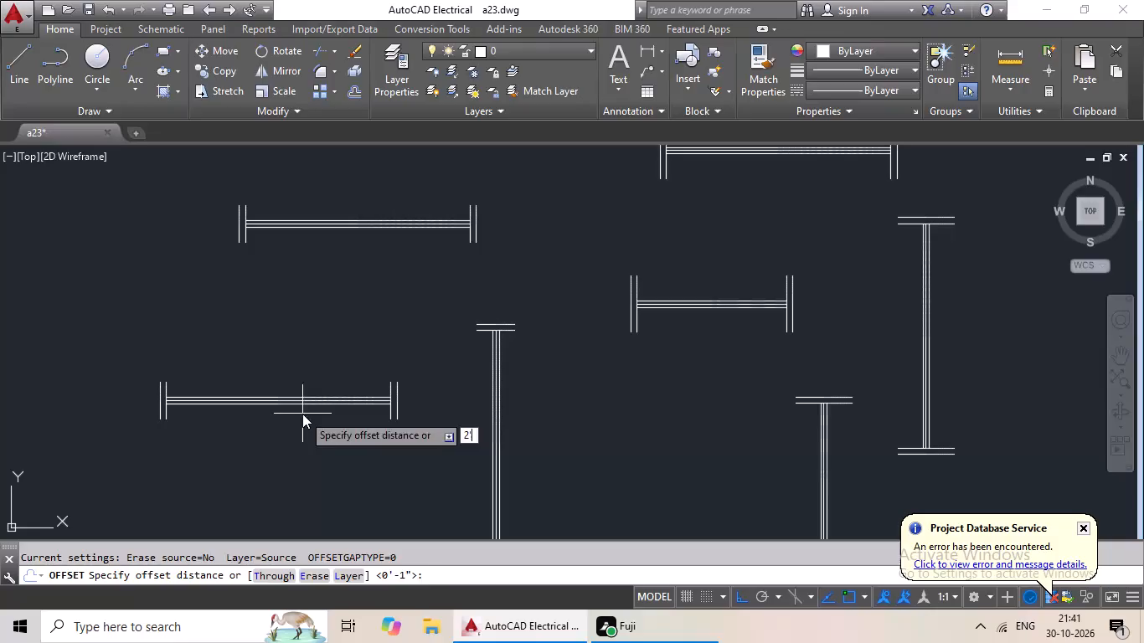
key("Return")
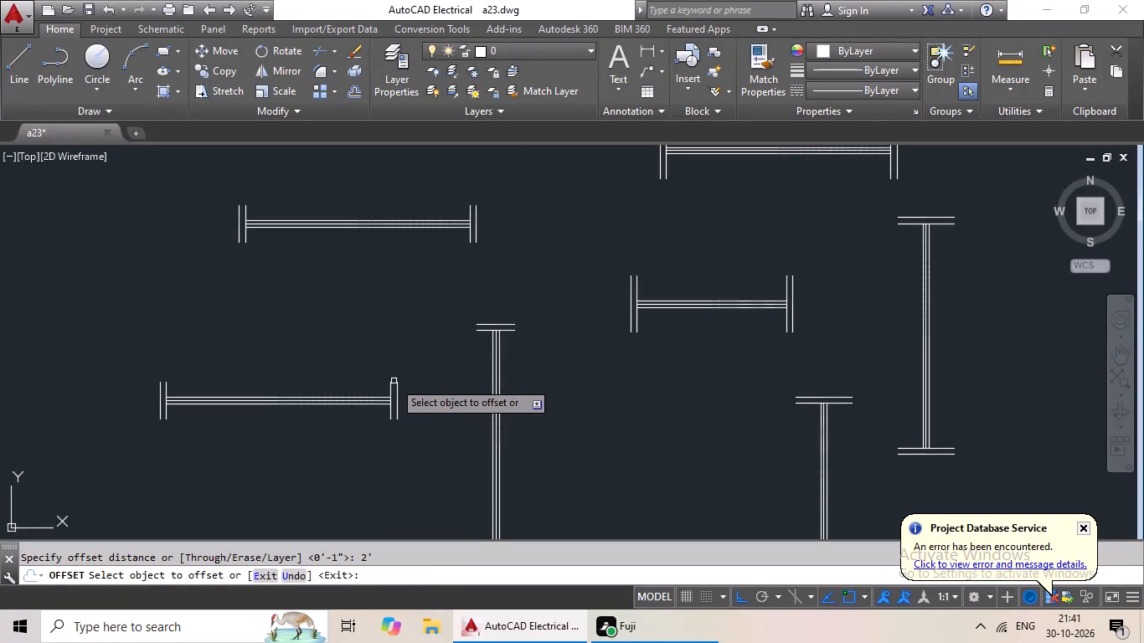
left_click_drag(392, 382, 376, 385)
left_click(338, 388)
key("Escape")
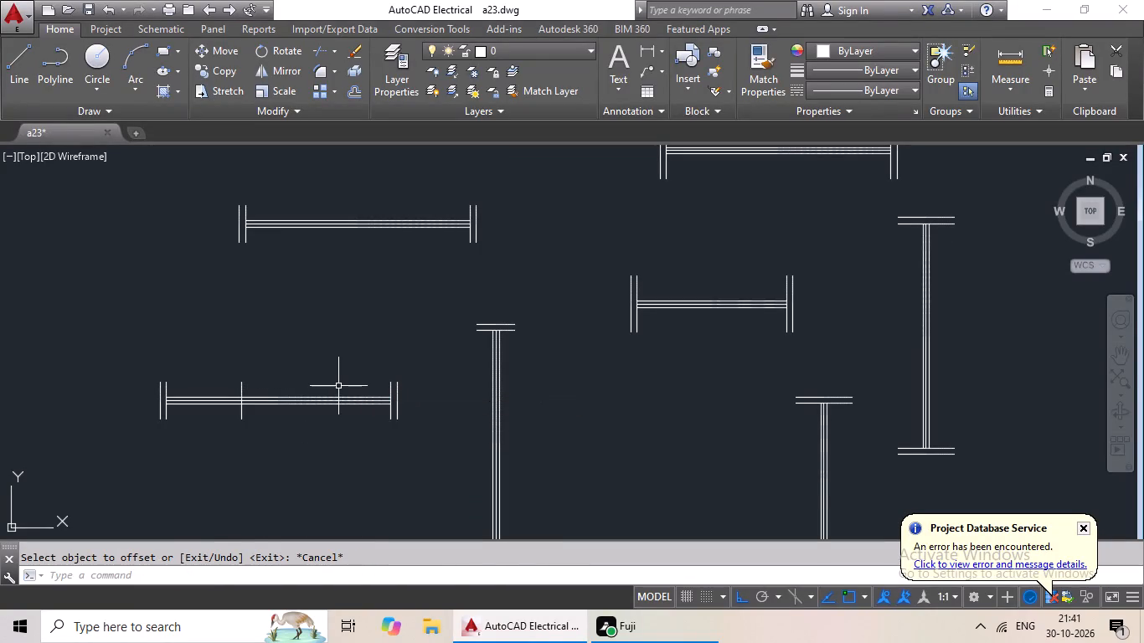
Offset the new intermediate vertical line 1" westward to form a double end.
key("o")
key("Return")
type("1\"")
key("Return")
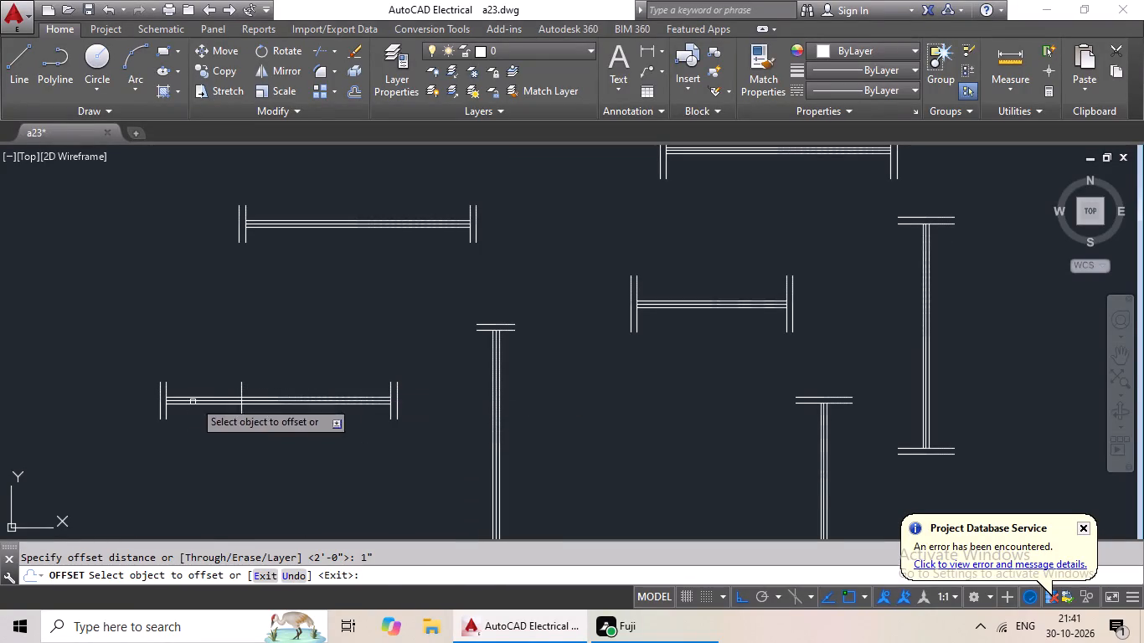
left_click(240, 381)
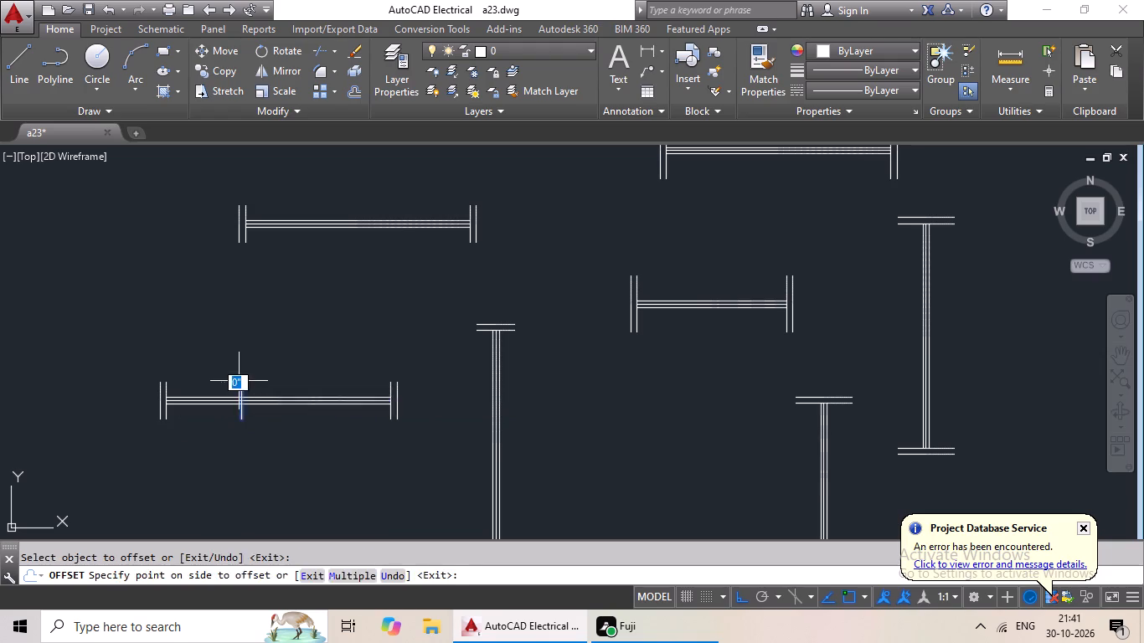
left_click(208, 382)
key("Escape")
key("Escape")
key("Escape")
key("Escape")
Trim the three horizontal lines between the two intermediate vertical lines.
type("tr")
key("space")
key("space")
scroll(241, 389, "up", 3)
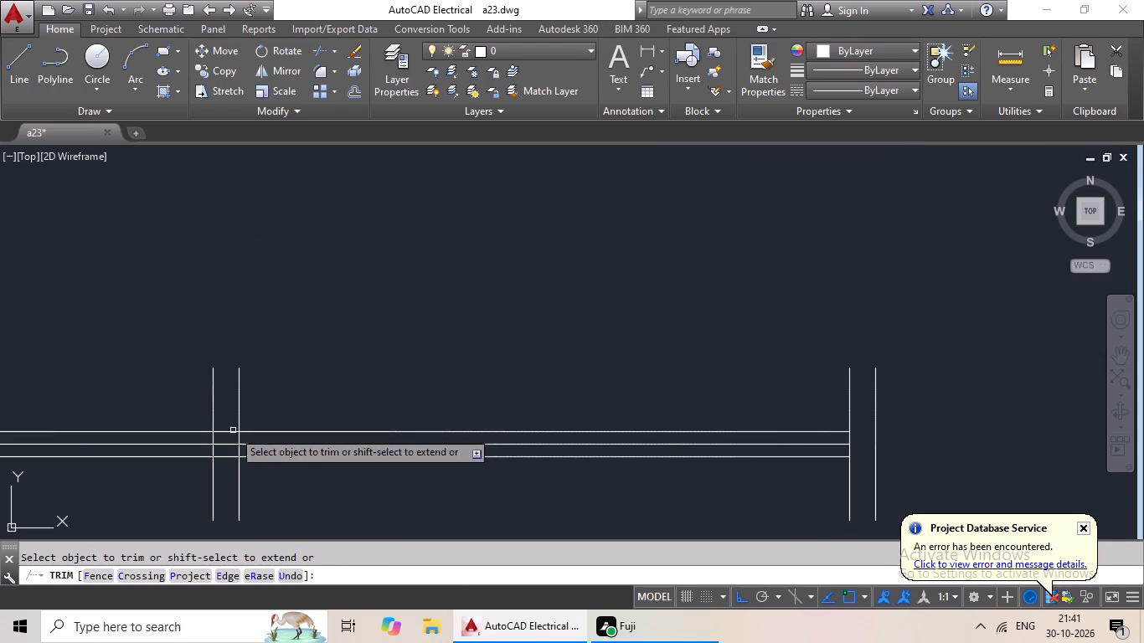
scroll(224, 450, "up", 2)
left_click_drag(231, 392, 237, 517)
left_click_drag(237, 517, 242, 510)
scroll(270, 479, "down", 4)
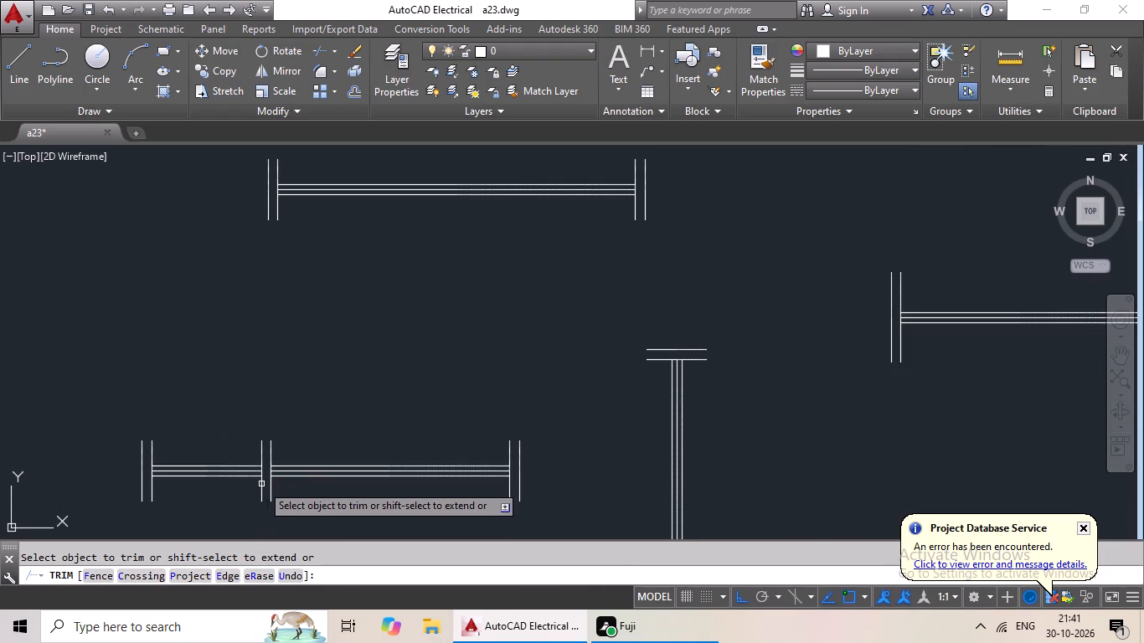
key("Escape")
Delete the leftover western portion of the copy, including its old double end lines.
left_click_drag(247, 440, 90, 509)
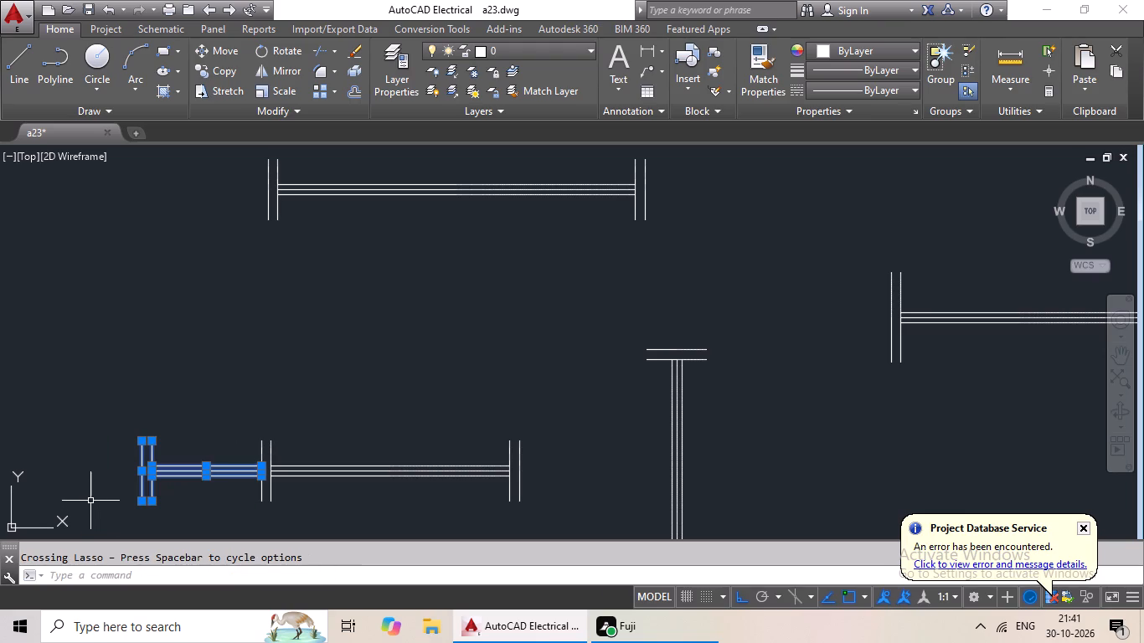
key("Delete")
Copy the shortened 2' symbol with 6" ends and paste the duplicate directly below it.
scroll(304, 434, "down", 2)
left_click_drag(300, 422, 330, 479)
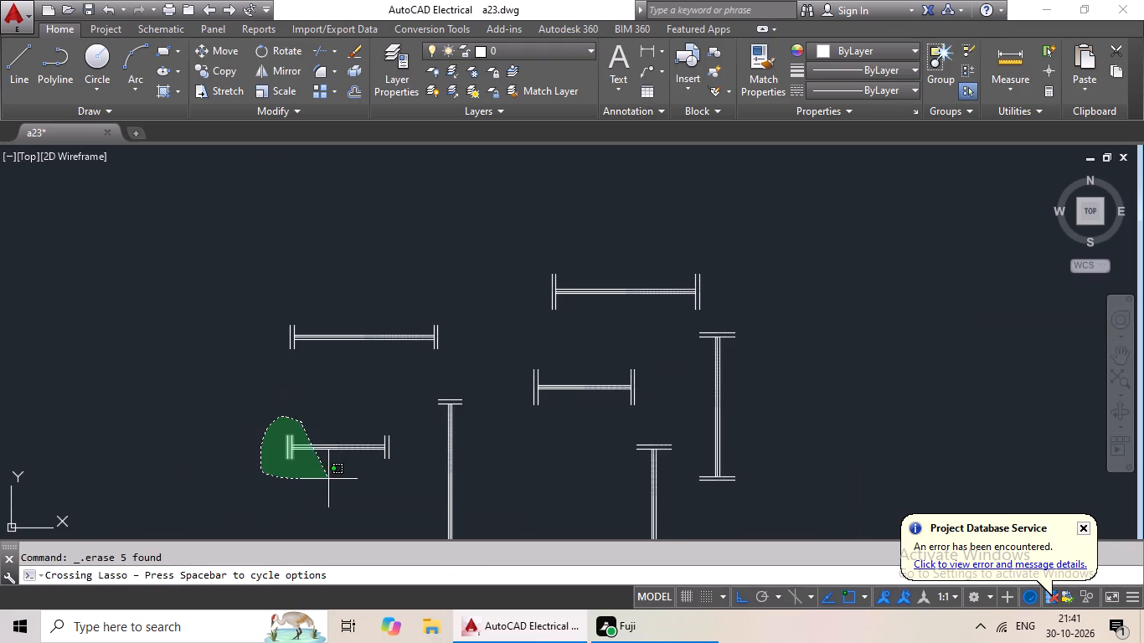
left_click_drag(330, 479, 401, 428)
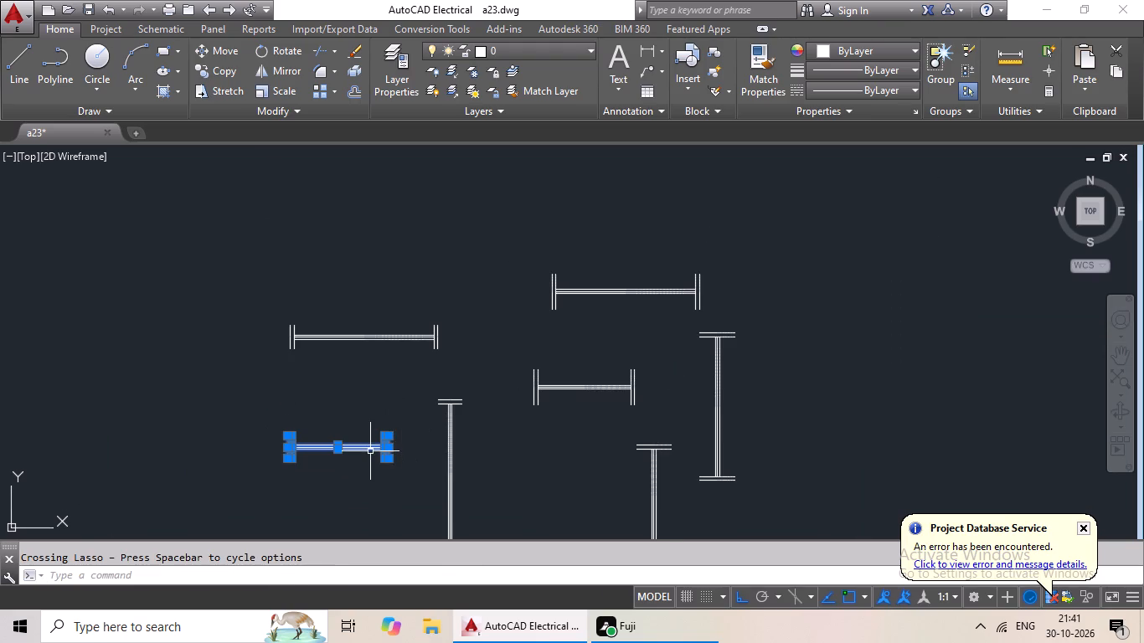
key("ctrl+c")
key("ctrl+v")
scroll(317, 476, "down", 1)
middle_click_drag(312, 458, 298, 382)
scroll(286, 420, "up", 3)
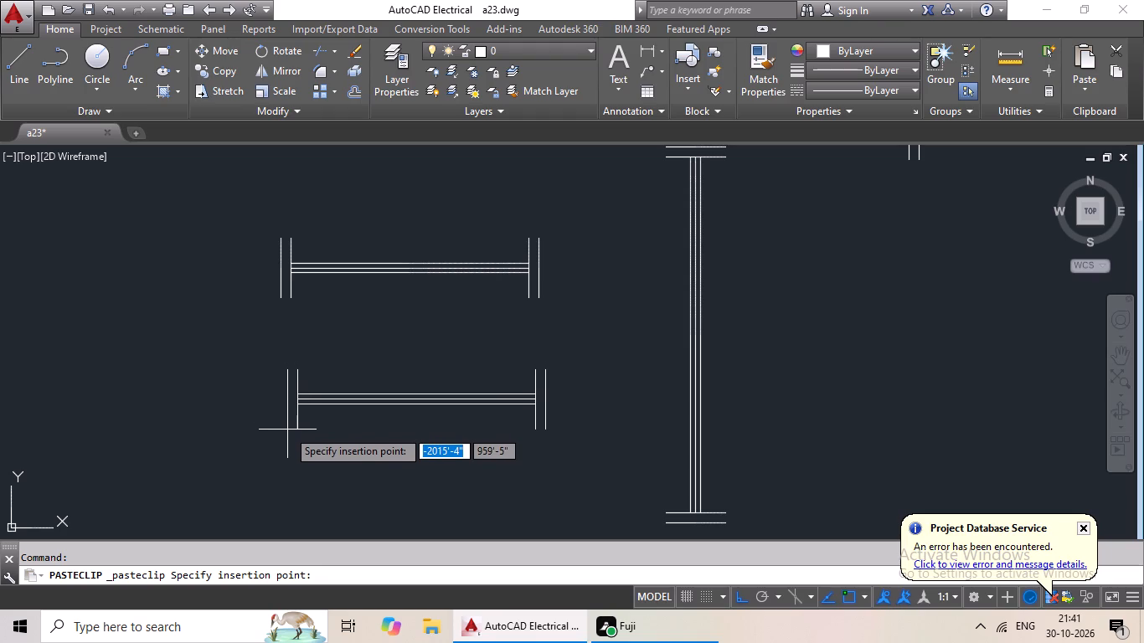
left_click(282, 431)
Rotate the lower duplicate of the 2' symbol with 6" ends 90° about its northeast corner to make it vertical.
left_click_drag(332, 361, 422, 445)
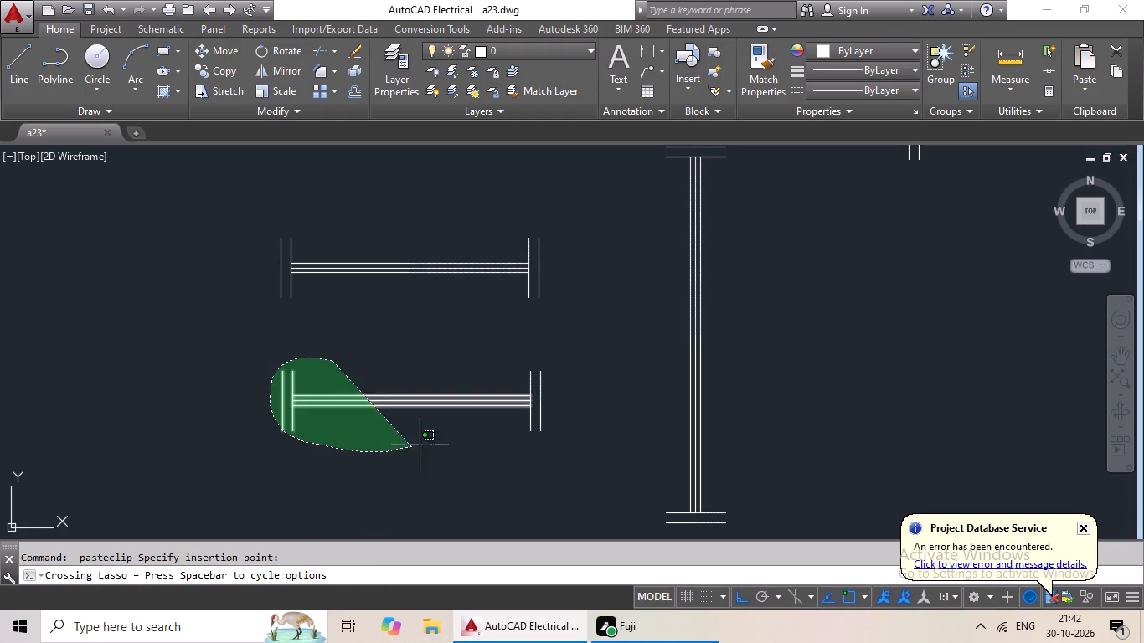
left_click_drag(422, 445, 549, 377)
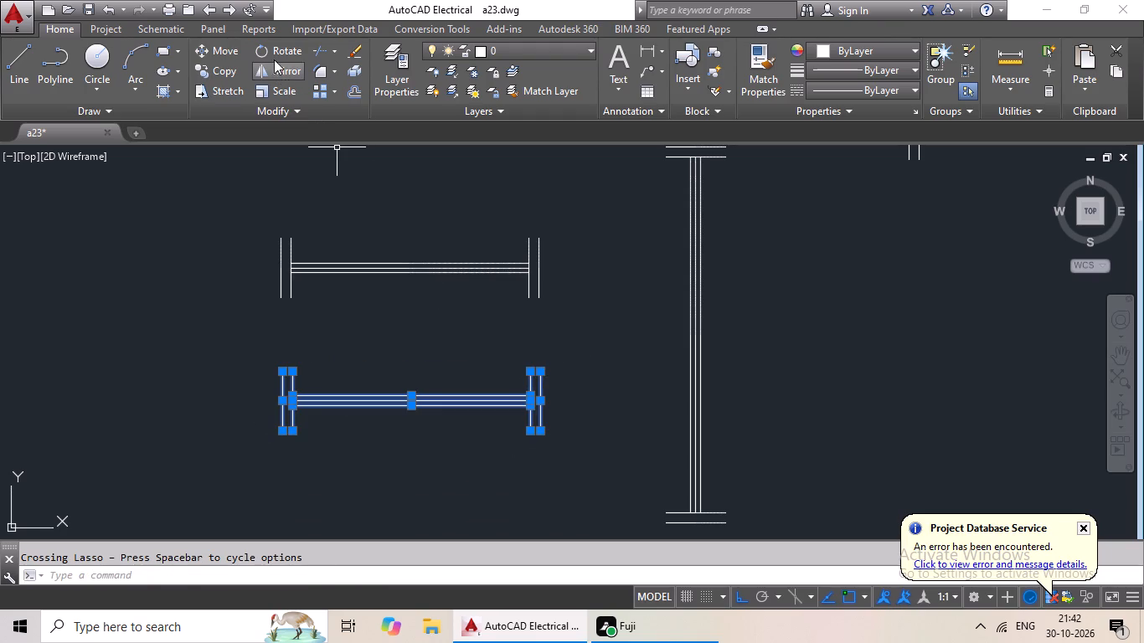
left_click(274, 54)
left_click_drag(544, 373, 546, 357)
left_click(546, 345)
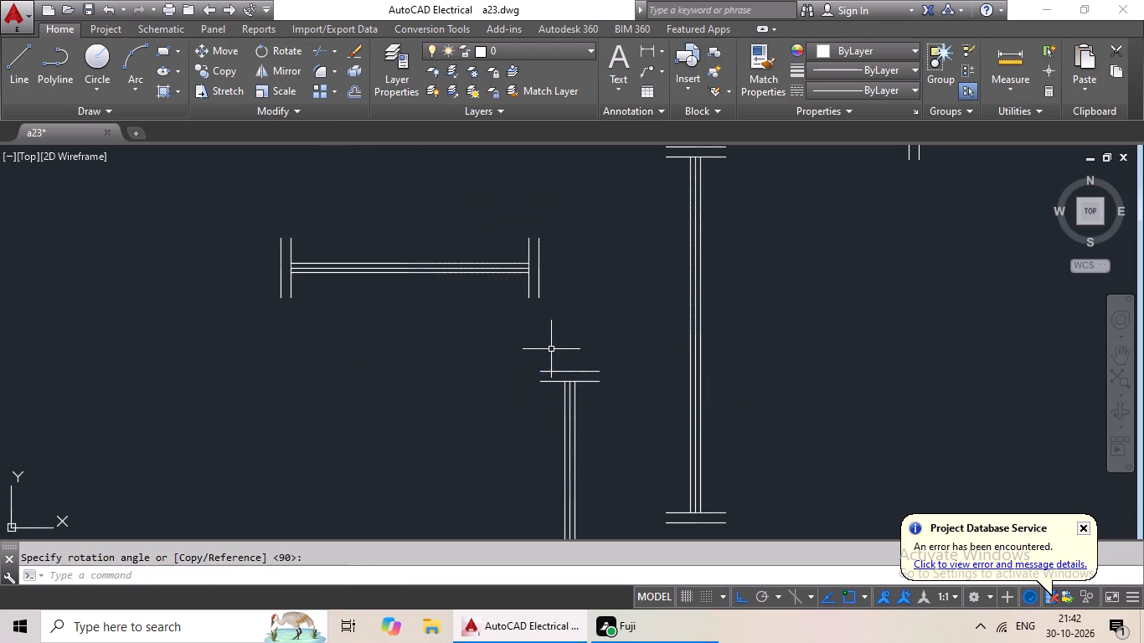
Copy the eastern set's 3' horizontal symbol from its centre to the opening marker's midpoint in the northeast corner room's north wall, with Ortho off.
scroll(574, 348, "down", 3)
middle_click_drag(605, 338, 555, 426)
scroll(593, 377, "down", 2)
scroll(338, 360, "down", 1)
middle_click_drag(330, 364, 519, 361)
scroll(522, 361, "down", 1)
middle_click_drag(519, 361, 531, 361)
middle_click_drag(535, 361, 450, 363)
scroll(562, 358, "up", 5)
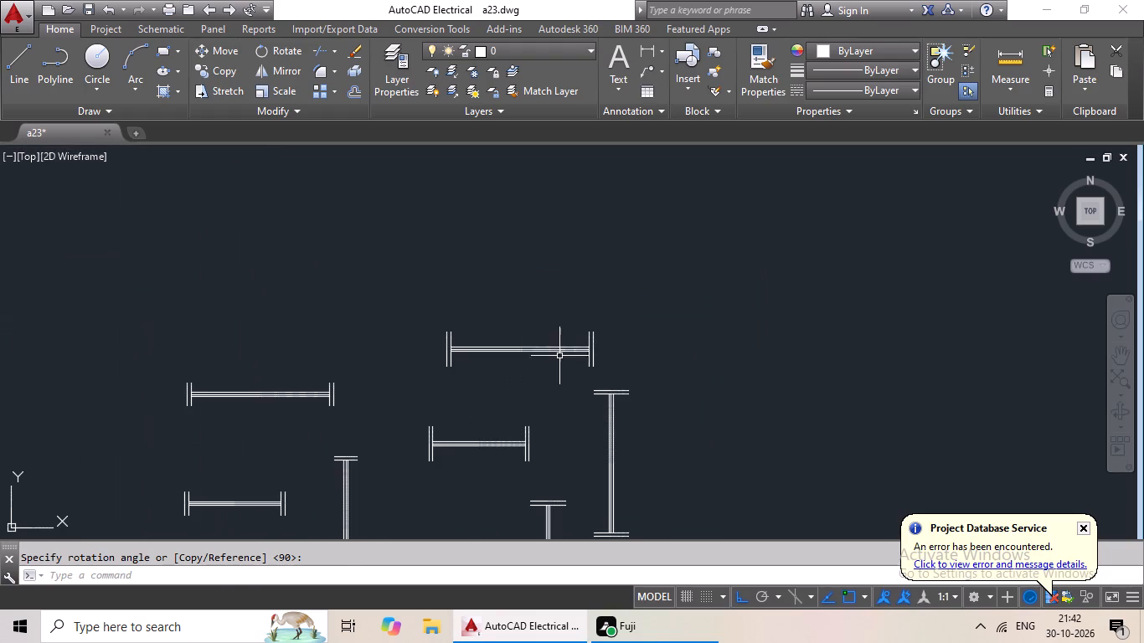
left_click_drag(525, 292, 628, 362)
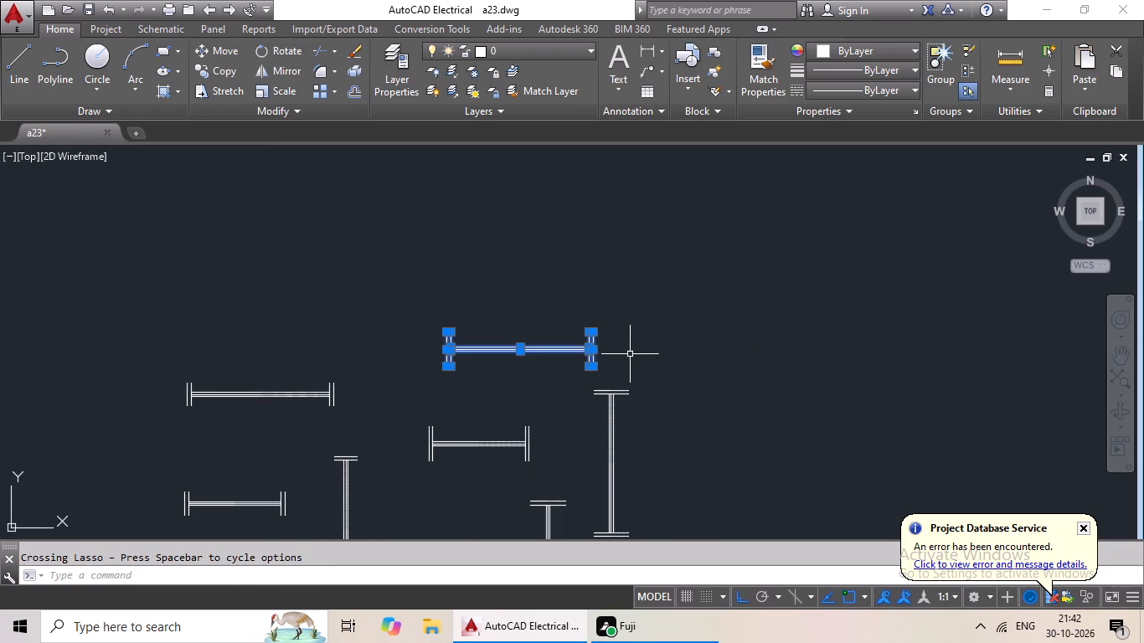
left_click(237, 71)
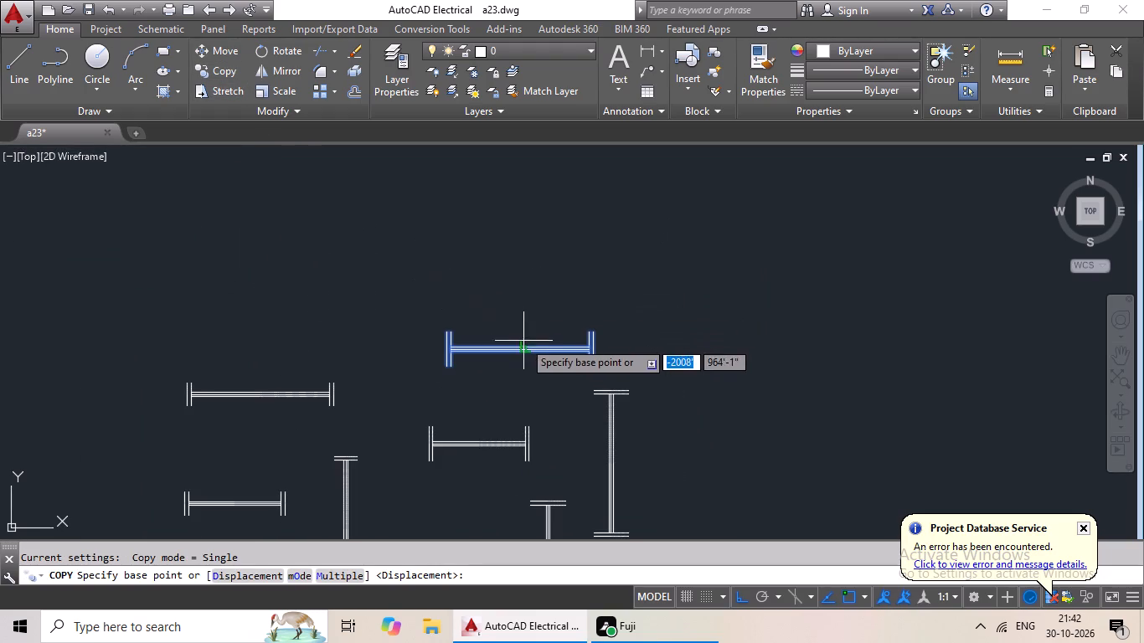
scroll(526, 344, "up", 3)
left_click_drag(492, 372, 485, 373)
scroll(178, 343, "down", 3)
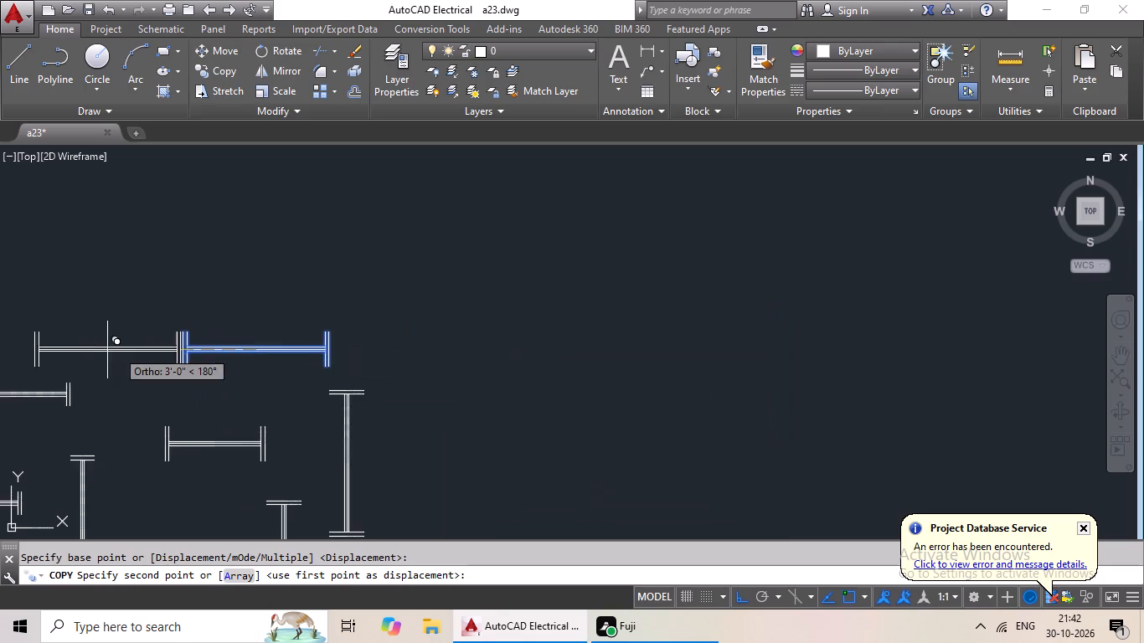
middle_click_drag(84, 350, 464, 261)
left_click(733, 594)
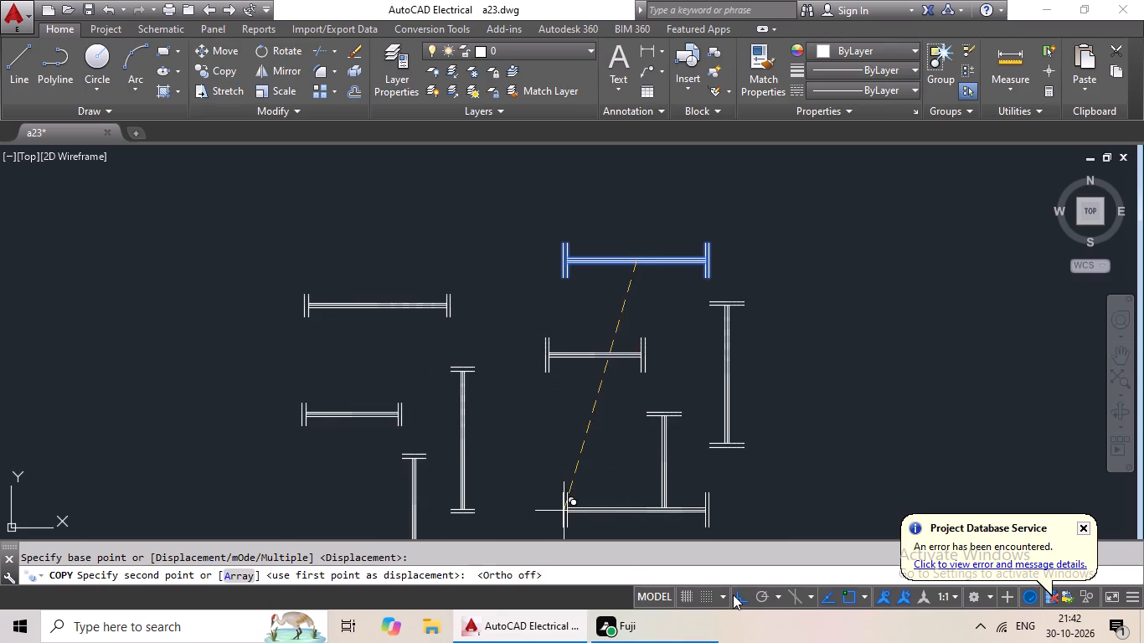
scroll(255, 374, "down", 2)
middle_click_drag(206, 364, 714, 390)
scroll(413, 342, "down", 2)
middle_click_drag(295, 315, 302, 324)
middle_click_drag(338, 360, 676, 471)
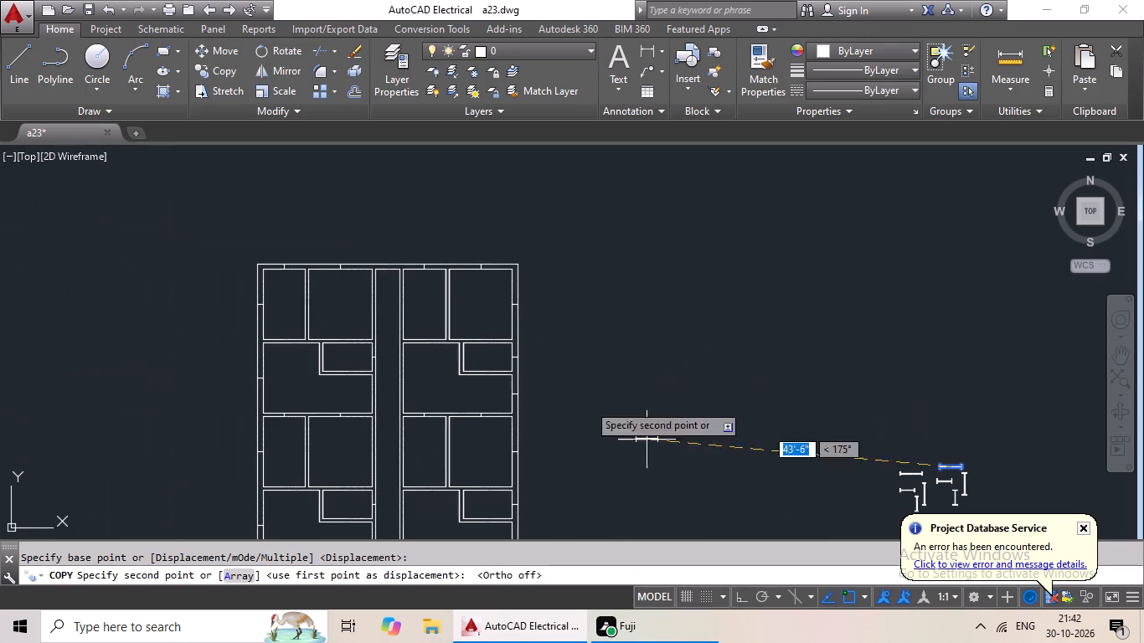
scroll(477, 266, "up", 5)
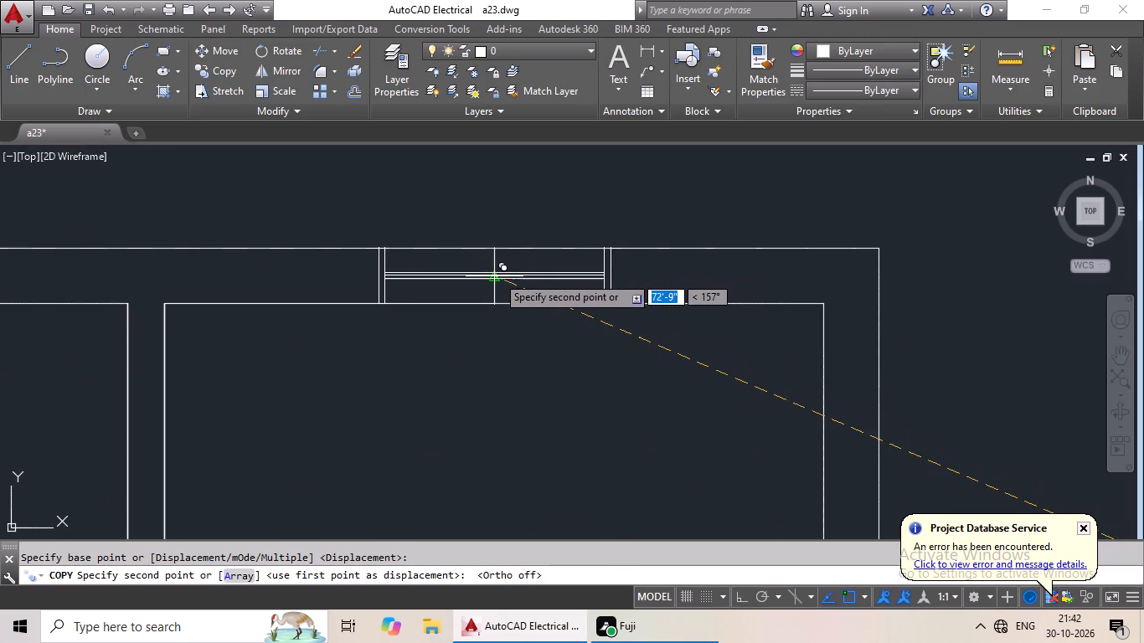
left_click(494, 278)
Copy the eastern set's 3' vertical symbol from its centre to the opening marker's midpoint in the northeast corner room's east exterior wall.
scroll(544, 271, "down", 4)
middle_click_drag(593, 307, 244, 167)
scroll(527, 257, "down", 2)
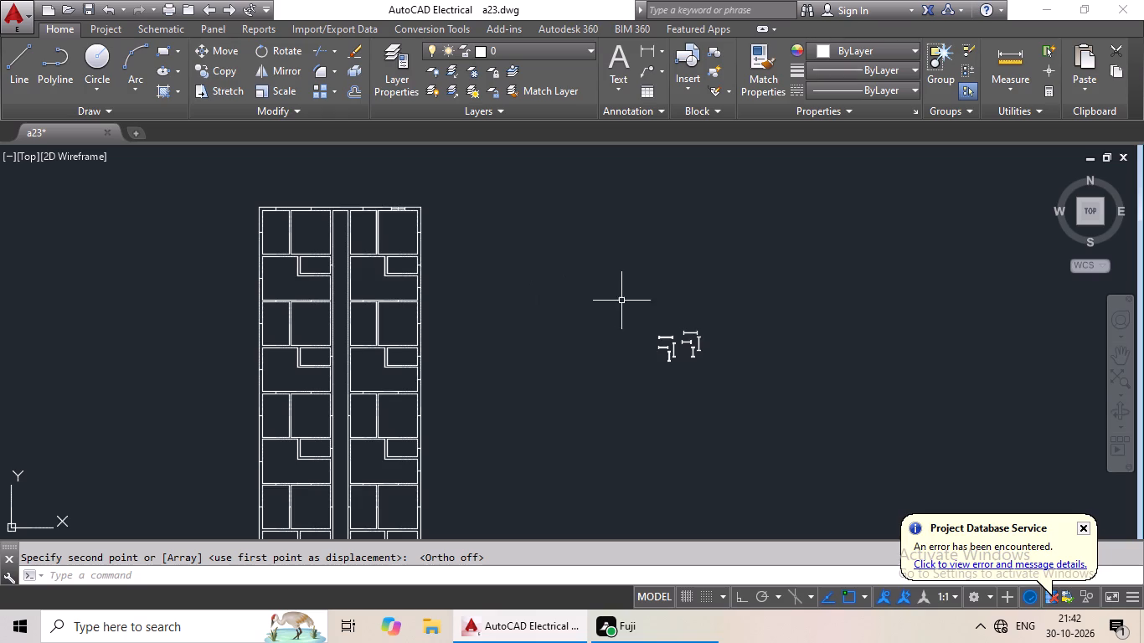
middle_click_drag(574, 287, 494, 276)
scroll(604, 330, "up", 6)
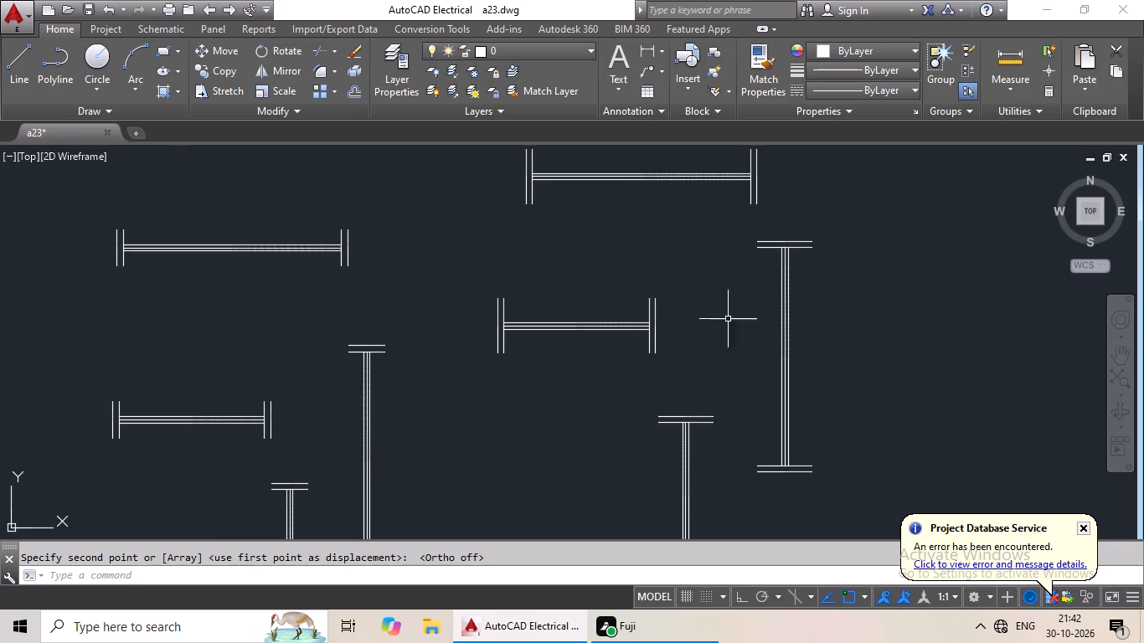
left_click_drag(853, 224, 798, 475)
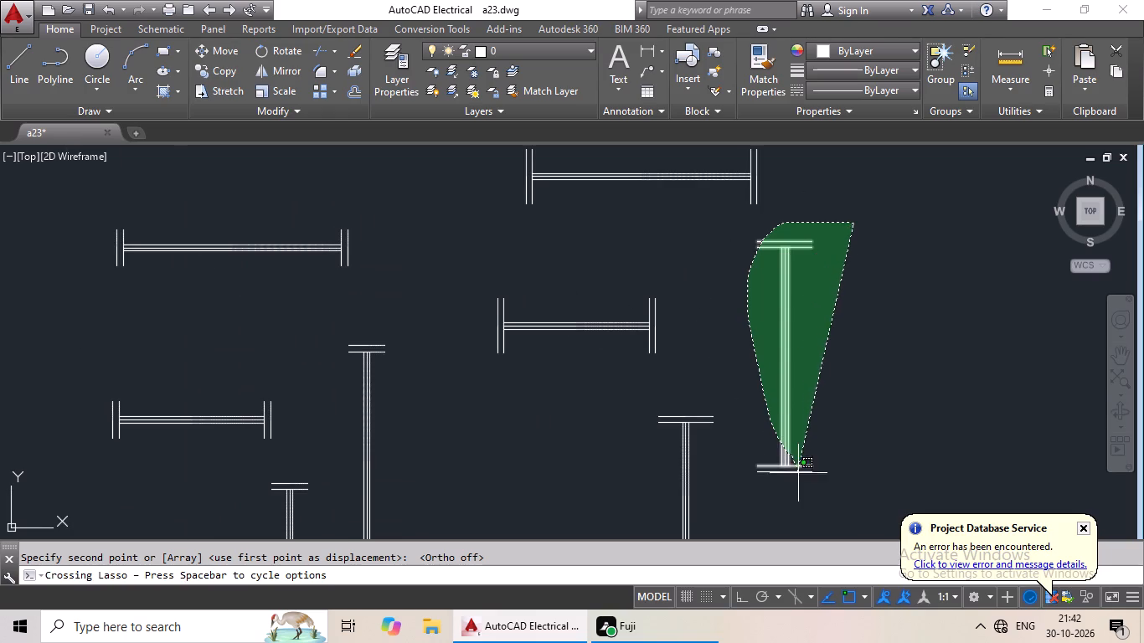
left_click_drag(798, 475, 784, 513)
left_click(213, 71)
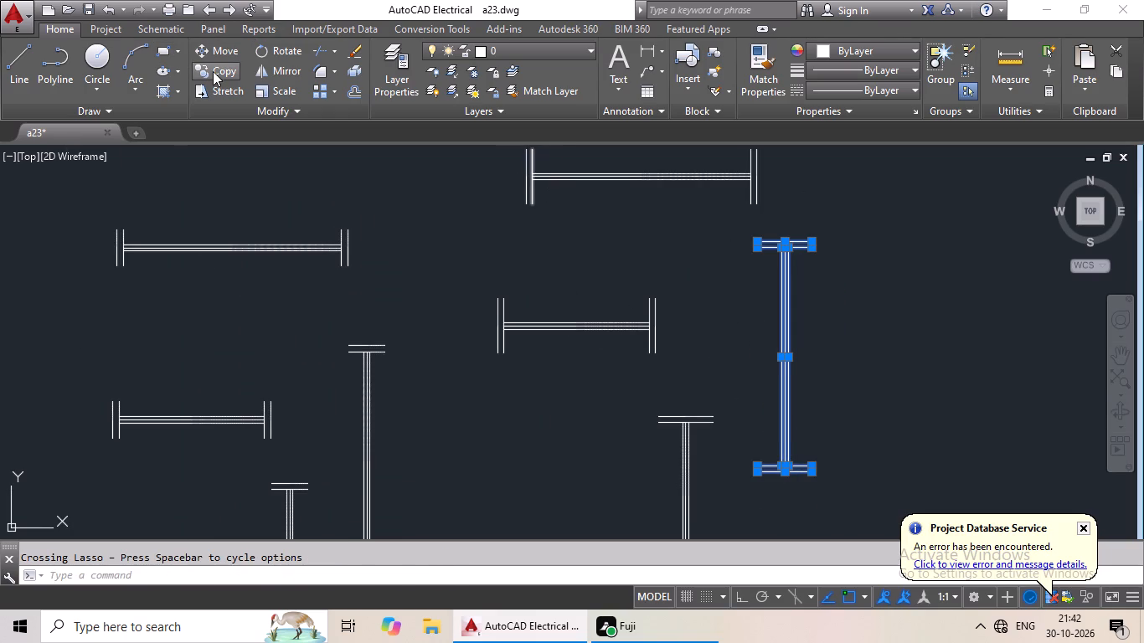
scroll(806, 358, "up", 2)
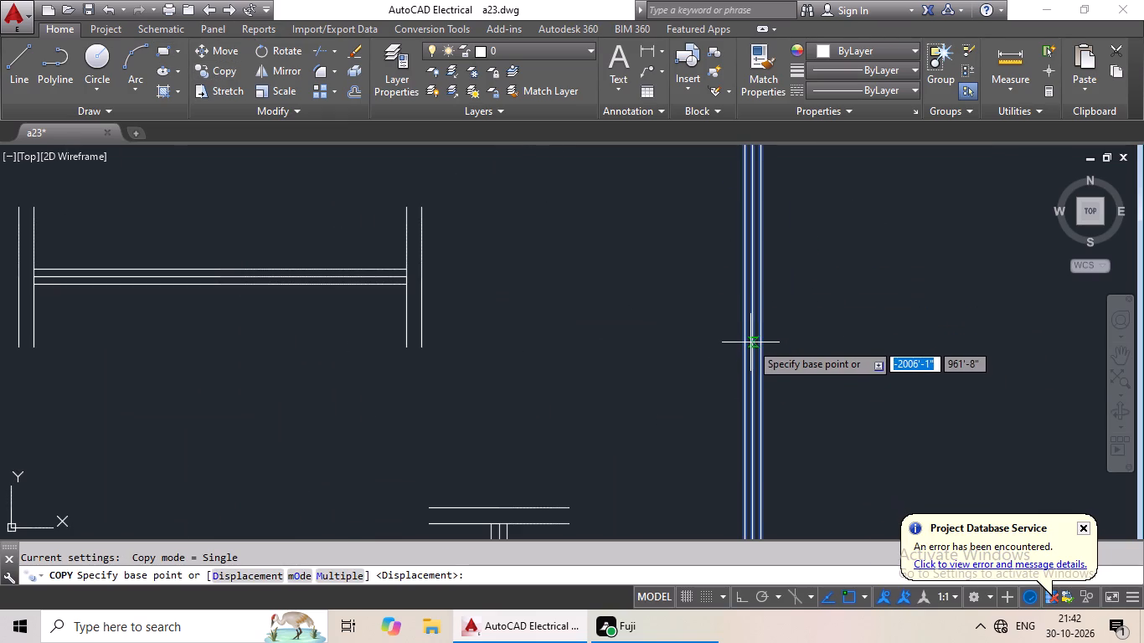
left_click(755, 360)
scroll(483, 322, "down", 5)
middle_click_drag(375, 347, 380, 344)
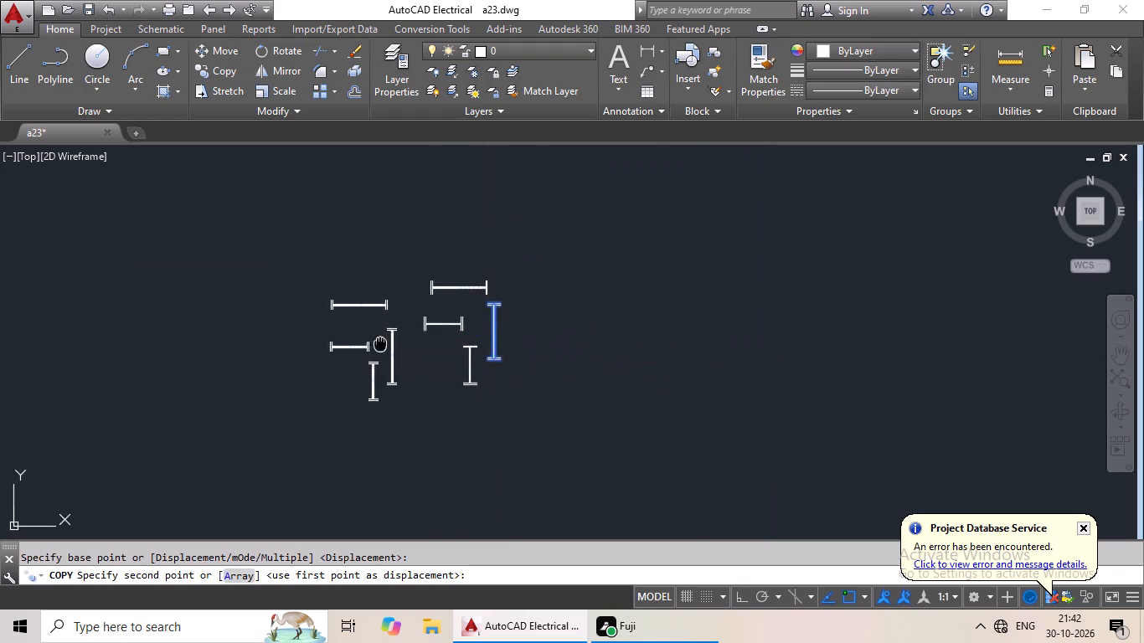
middle_click_drag(380, 344, 696, 273)
scroll(373, 301, "down", 2)
middle_click(269, 333)
middle_click_drag(290, 203, 659, 404)
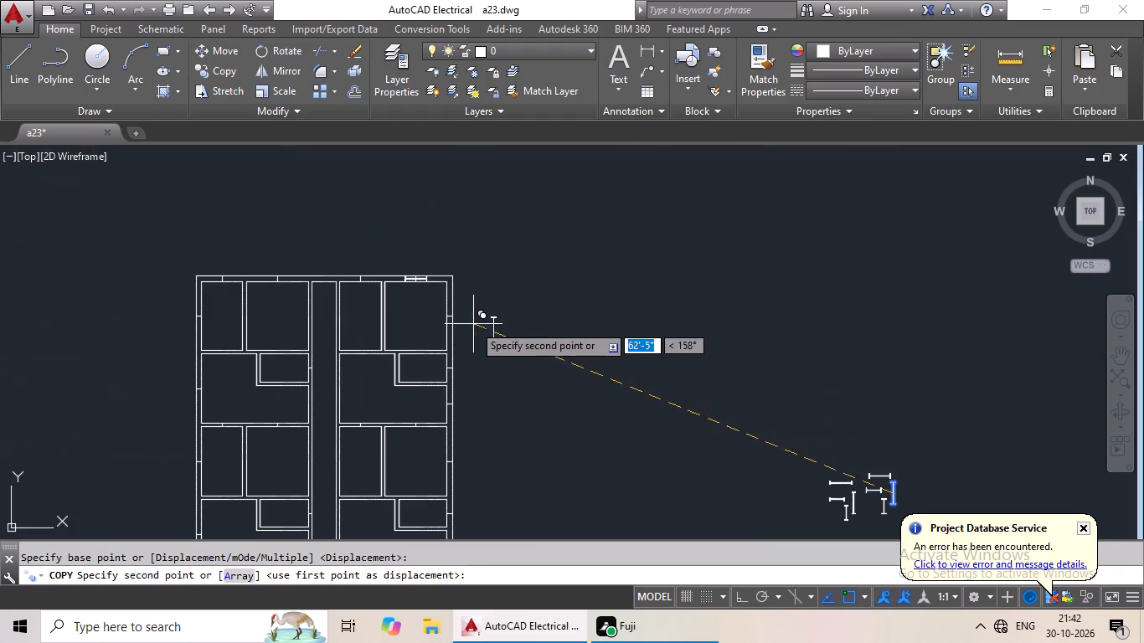
scroll(446, 311, "up", 6)
scroll(486, 388, "down", 1)
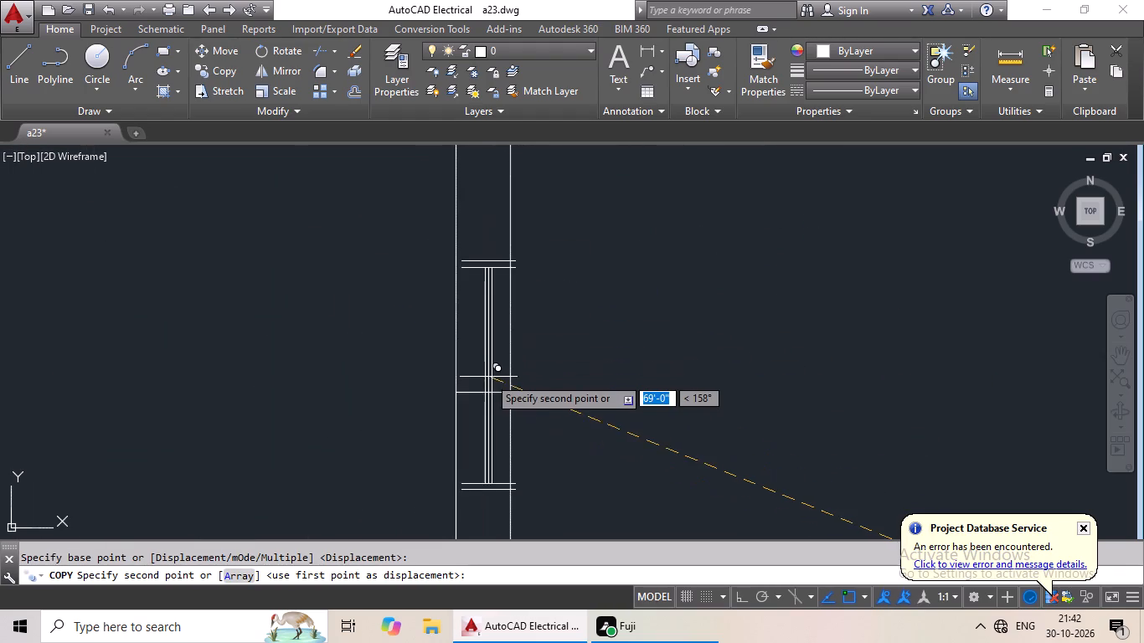
left_click(483, 391)
Copy the eastern set's 3' horizontal symbol to the marker's midpoint in the north wall of the room just east of the central corridor.
scroll(663, 341, "down", 3)
middle_click_drag(724, 353, 430, 286)
scroll(590, 311, "down", 2)
middle_click_drag(606, 314, 286, 260)
middle_click_drag(570, 398, 504, 358)
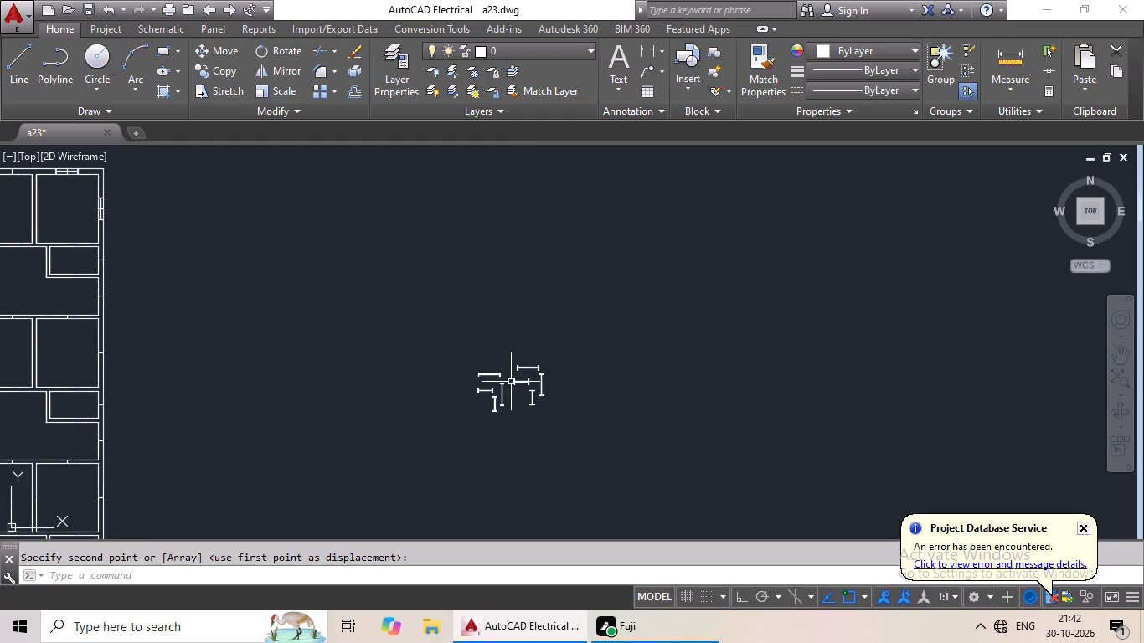
scroll(518, 383, "up", 2)
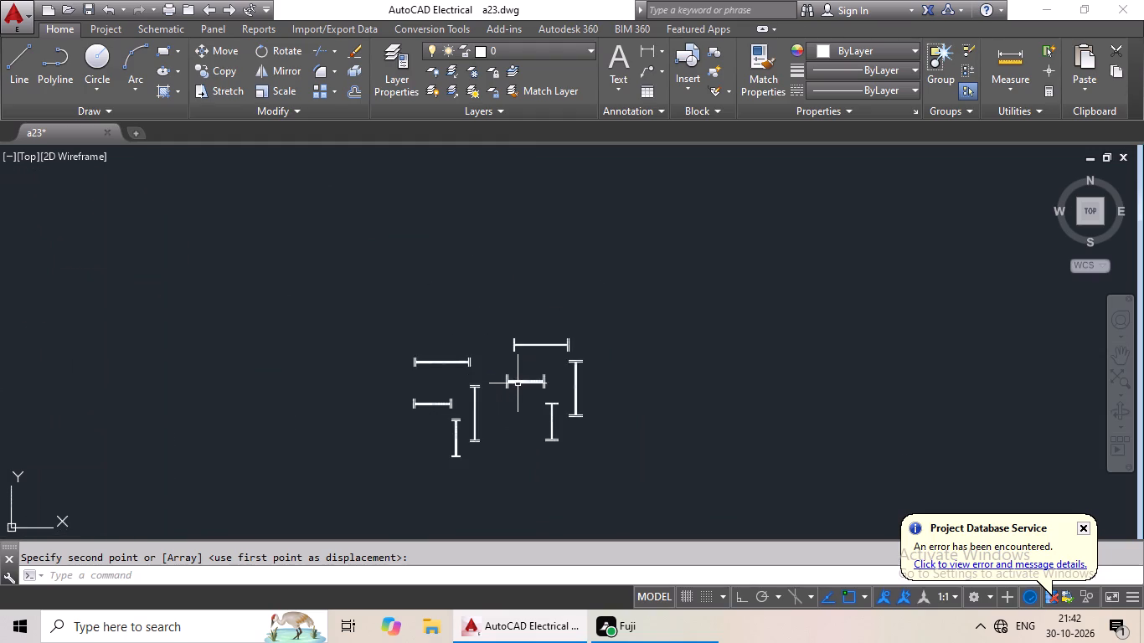
scroll(518, 383, "up", 2)
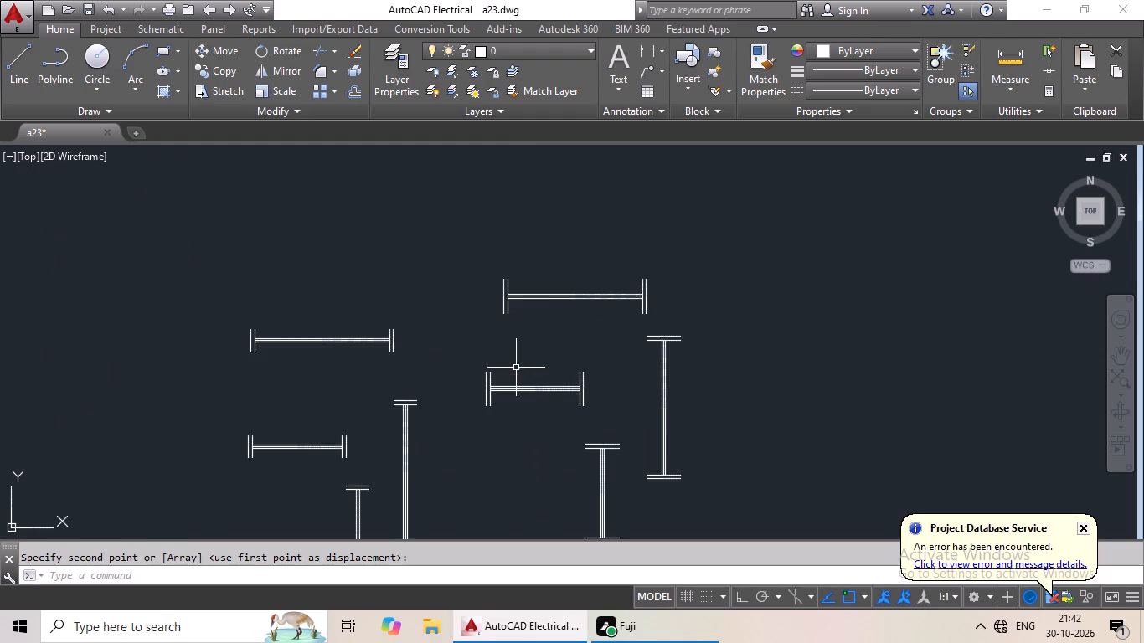
left_click_drag(542, 265, 646, 324)
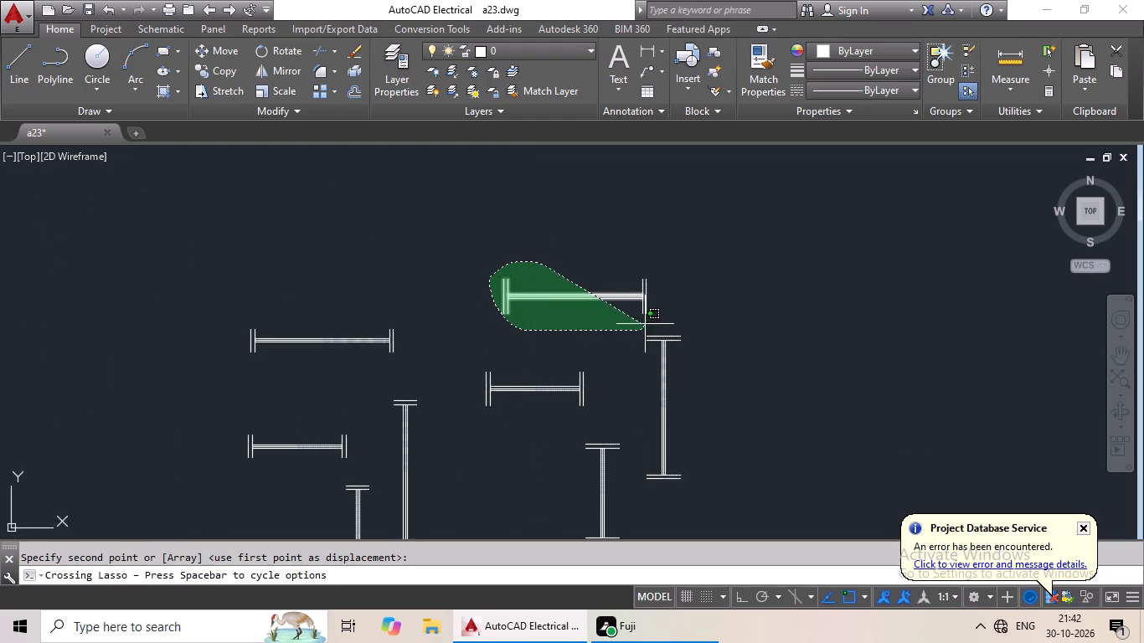
left_click_drag(646, 324, 660, 290)
left_click(208, 72)
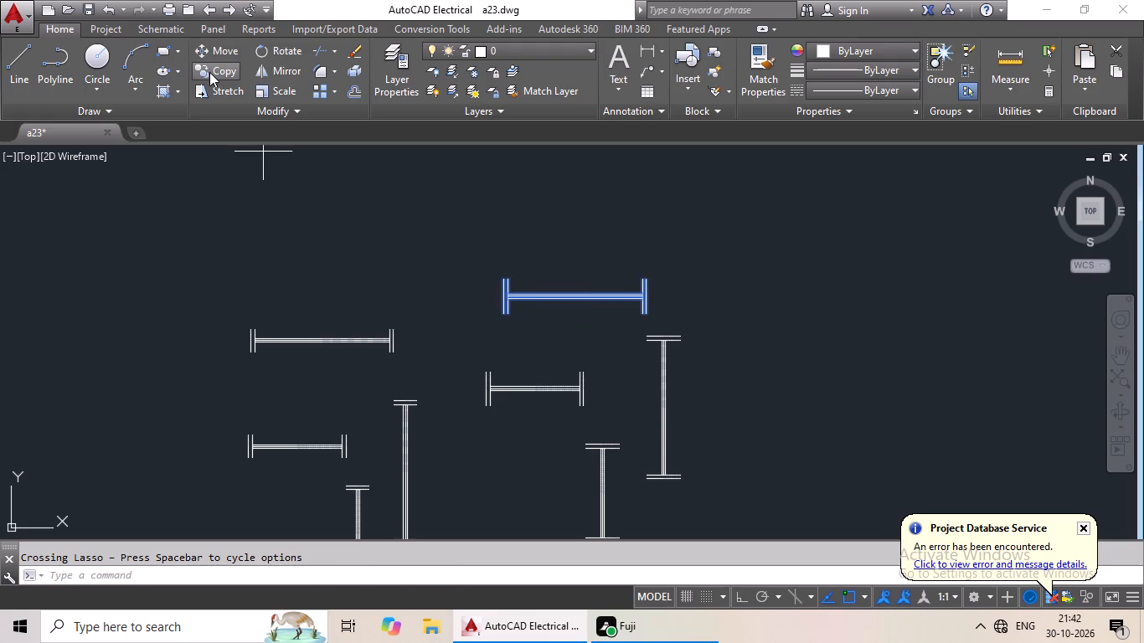
scroll(588, 315, "up", 2)
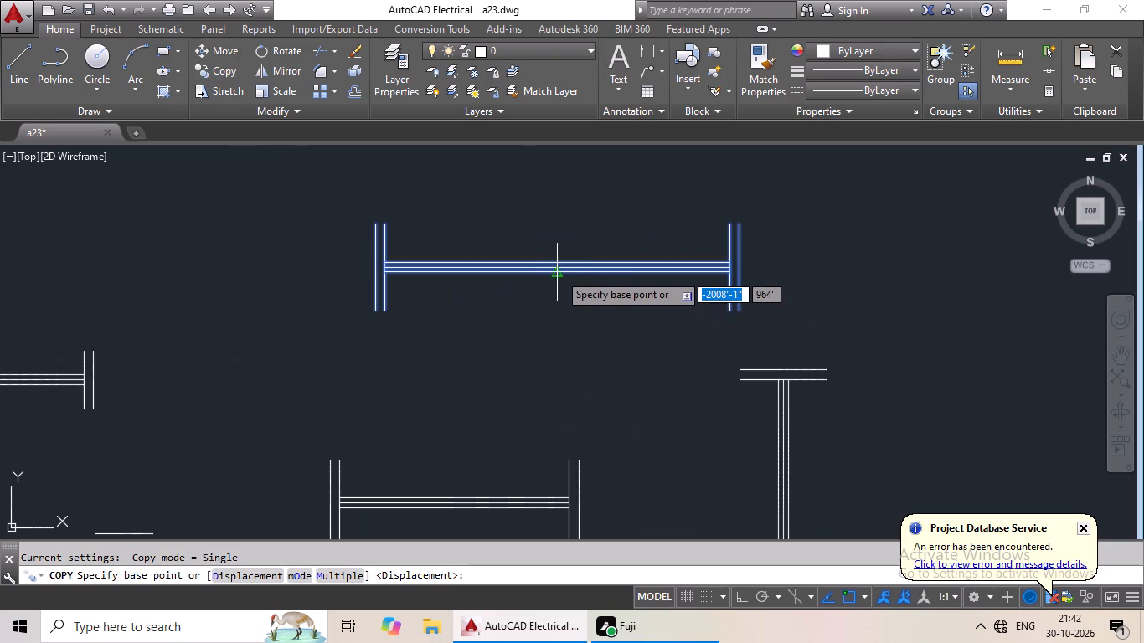
scroll(562, 267, "up", 3)
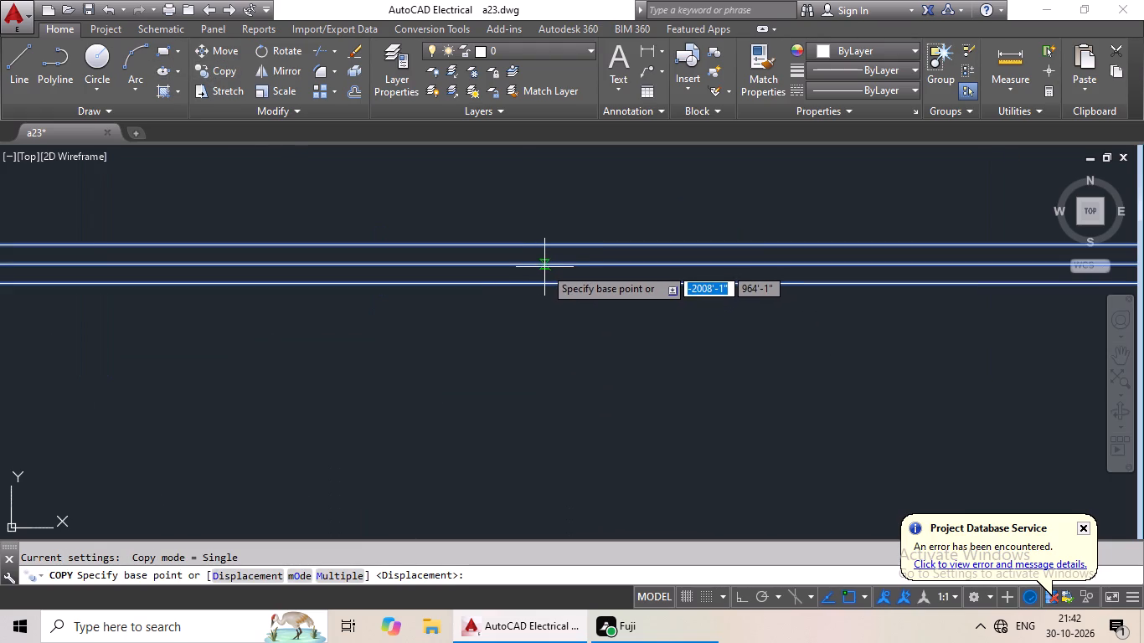
scroll(521, 267, "down", 2)
left_click(531, 266)
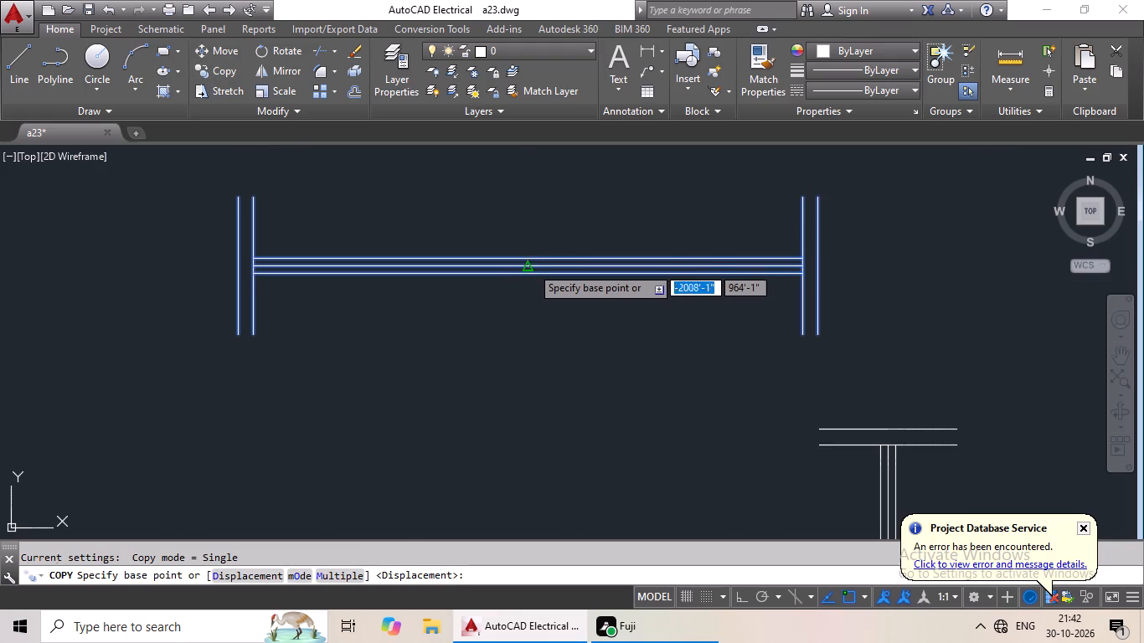
scroll(423, 281, "down", 4)
middle_click_drag(354, 319, 492, 252)
scroll(256, 306, "down", 1)
middle_click_drag(256, 306, 658, 418)
middle_click_drag(285, 305, 533, 379)
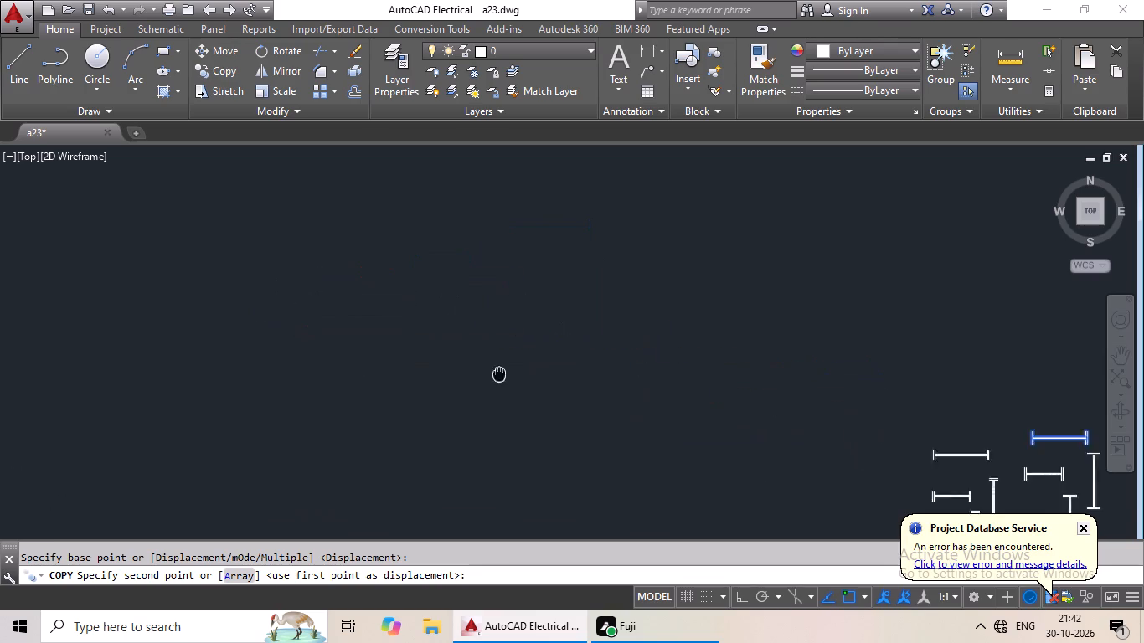
middle_click_drag(533, 379, 580, 387)
middle_click_drag(181, 221, 470, 338)
middle_click_drag(391, 311, 624, 436)
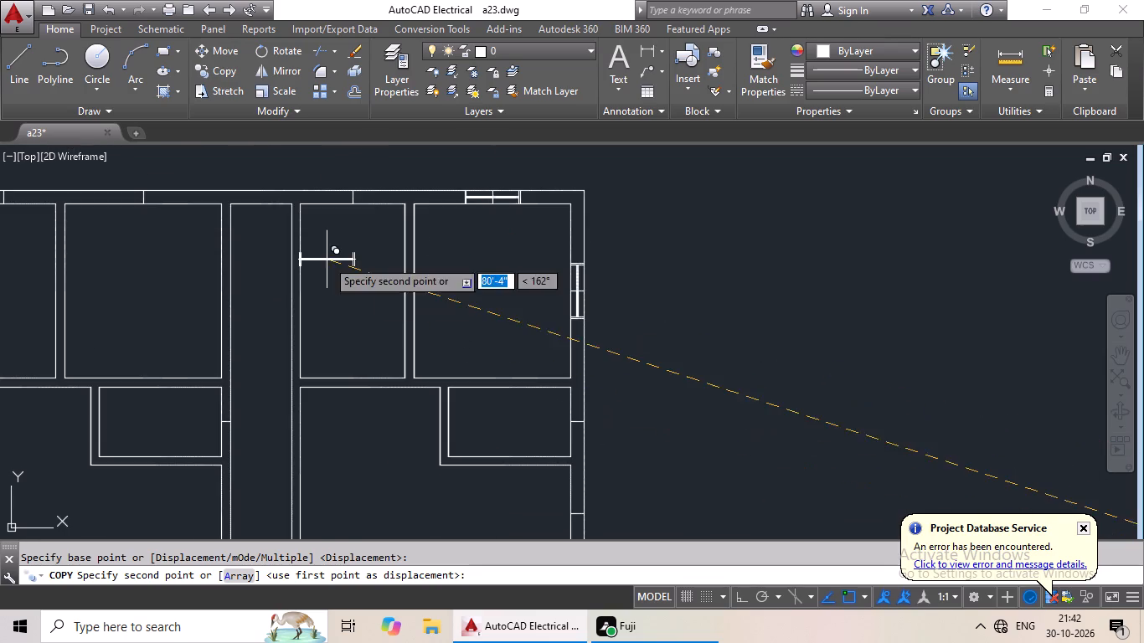
middle_click_drag(332, 263, 415, 361)
scroll(425, 296, "up", 4)
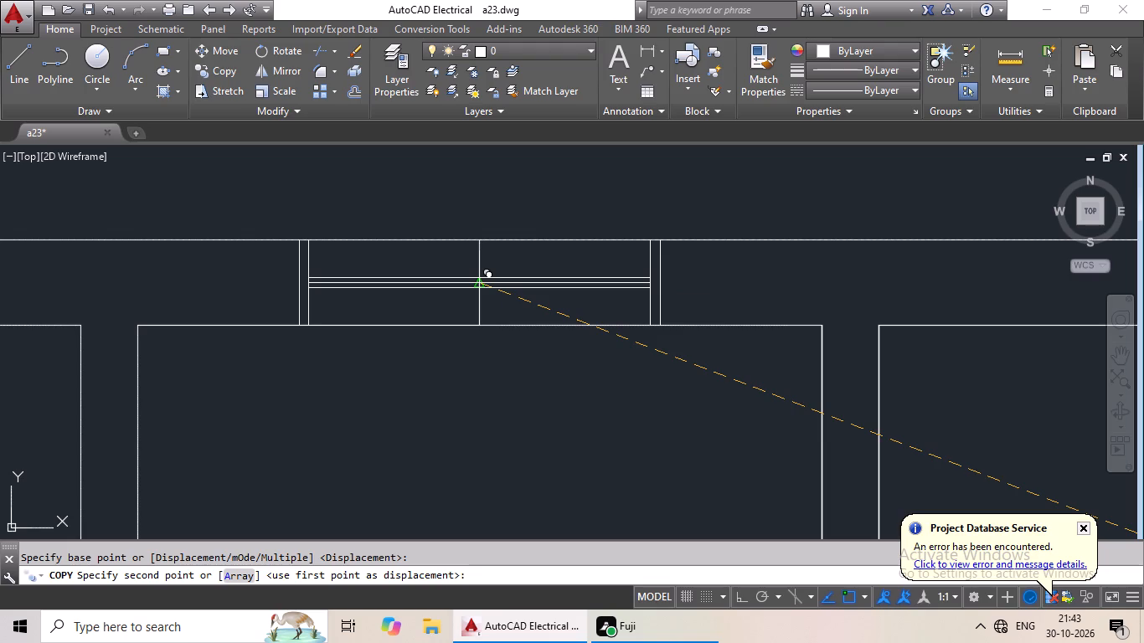
left_click(482, 284)
Copy the eastern set's 3' horizontal symbol from its centre to the marker's midpoint in the north wall of the room just west of the central corridor.
scroll(541, 277, "down", 6)
middle_click_drag(522, 293, 441, 293)
middle_click_drag(641, 338, 0, 166)
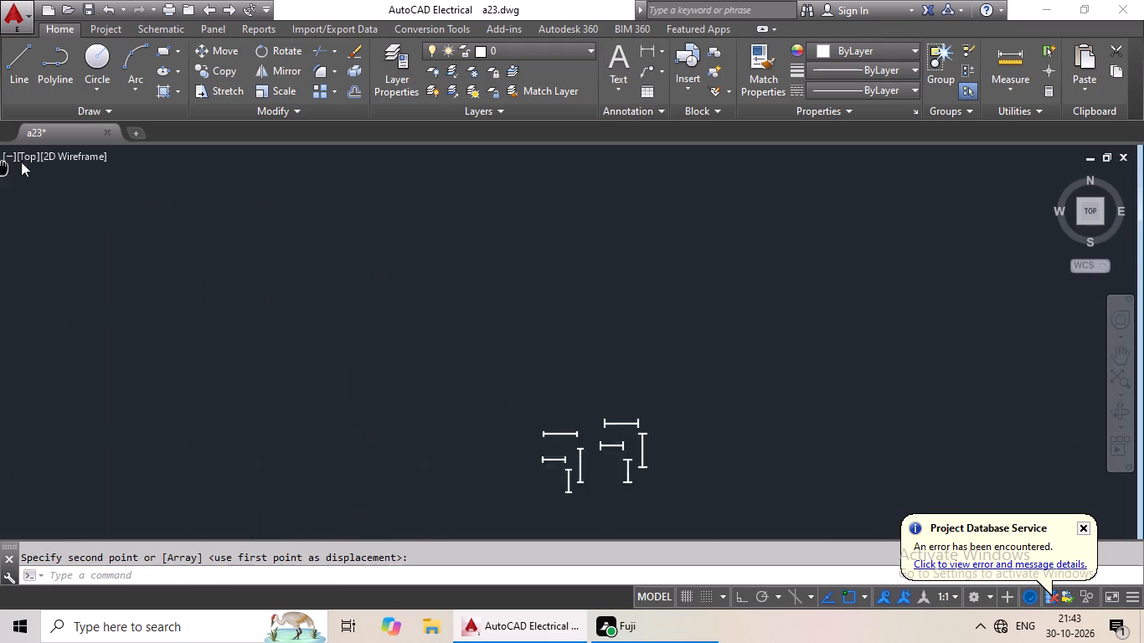
middle_click_drag(625, 296, 557, 299)
scroll(523, 427, "up", 4)
left_click_drag(575, 311, 517, 327)
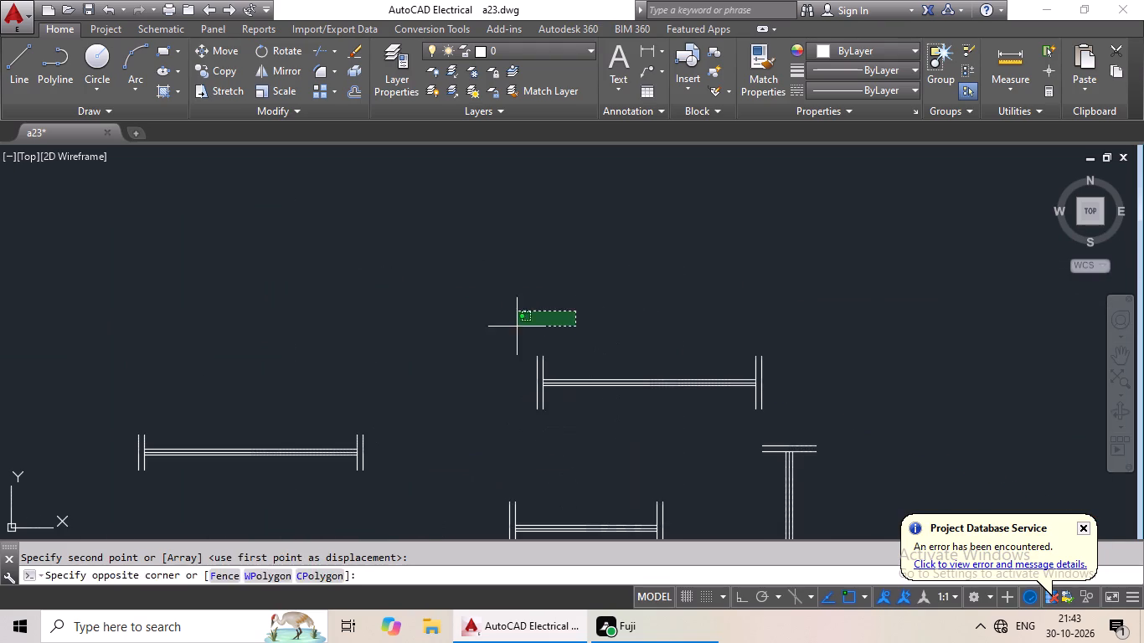
left_click_drag(517, 327, 788, 359)
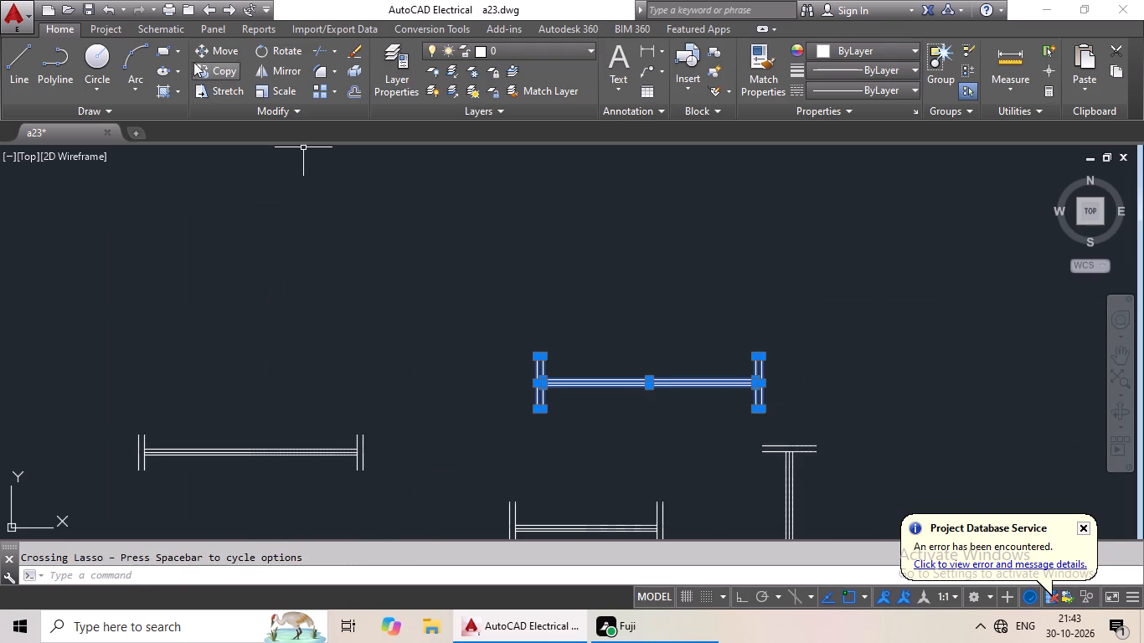
left_click(194, 70)
scroll(658, 401, "up", 3)
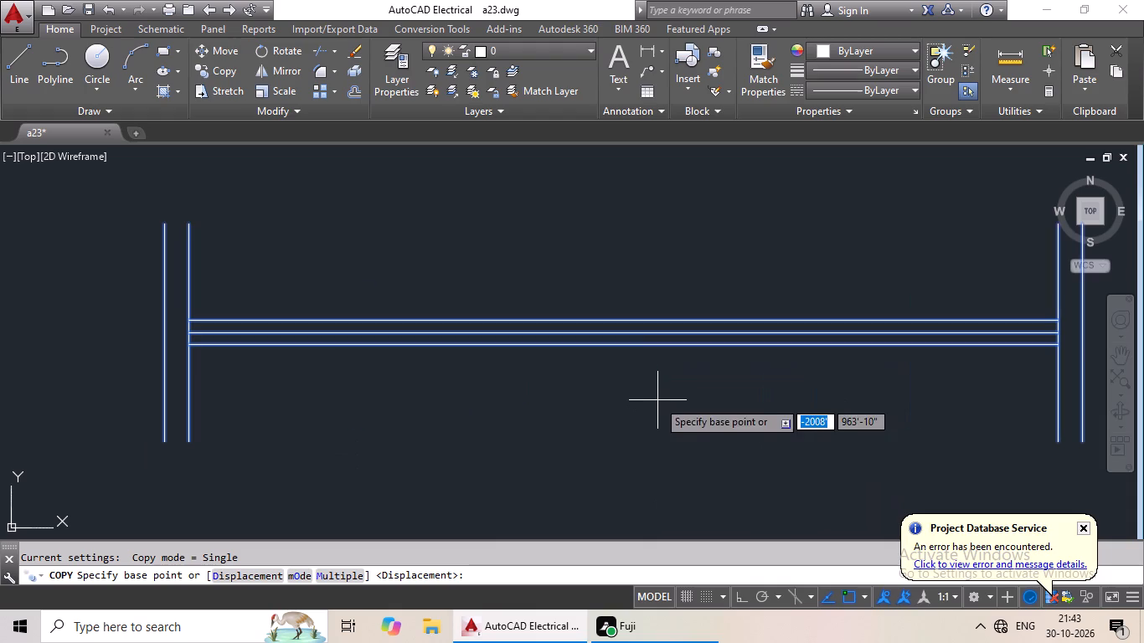
left_click_drag(626, 332, 608, 337)
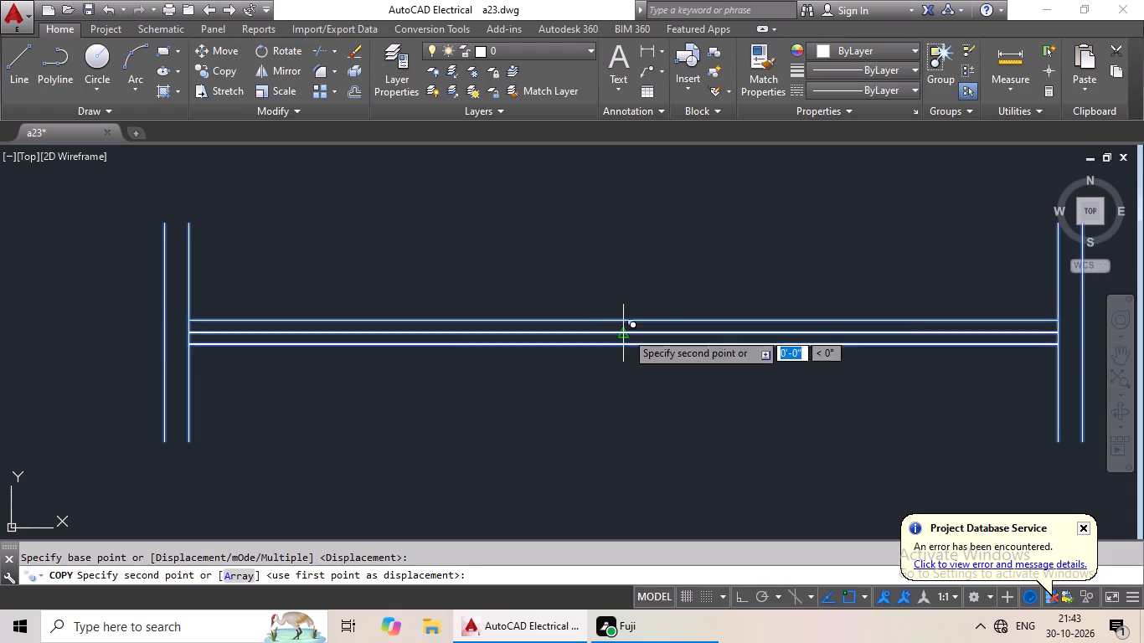
scroll(325, 345, "down", 5)
middle_click_drag(317, 360, 484, 277)
scroll(173, 316, "down", 1)
middle_click_drag(165, 318, 652, 443)
middle_click_drag(32, 283, 362, 353)
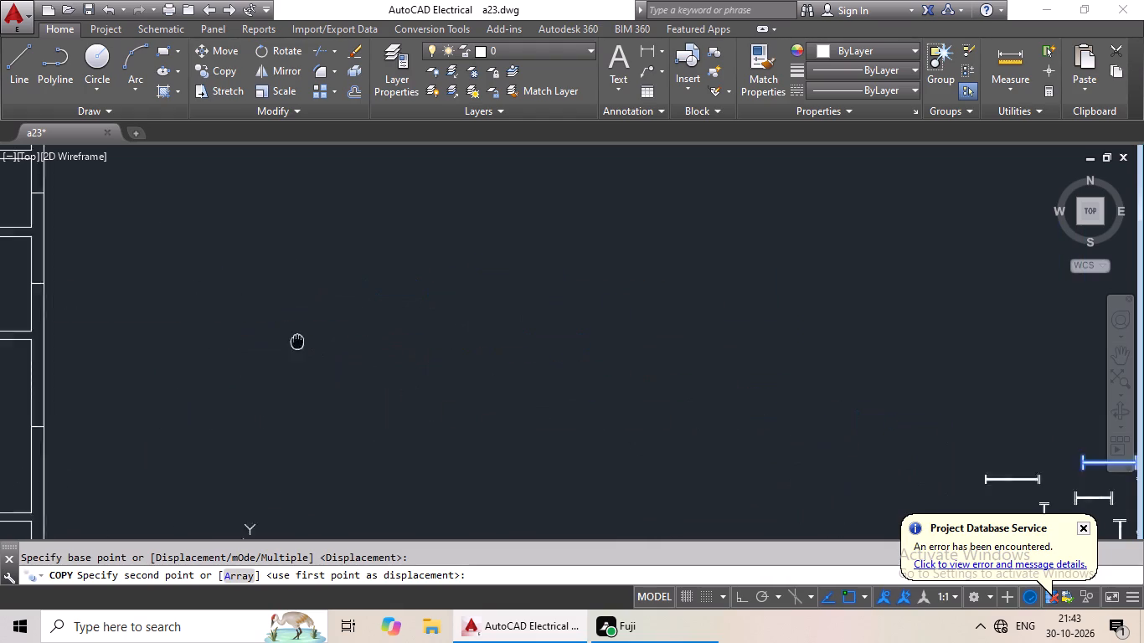
middle_click_drag(362, 353, 505, 381)
middle_click_drag(27, 263, 234, 347)
middle_click_drag(216, 246, 430, 363)
middle_click_drag(252, 280, 352, 339)
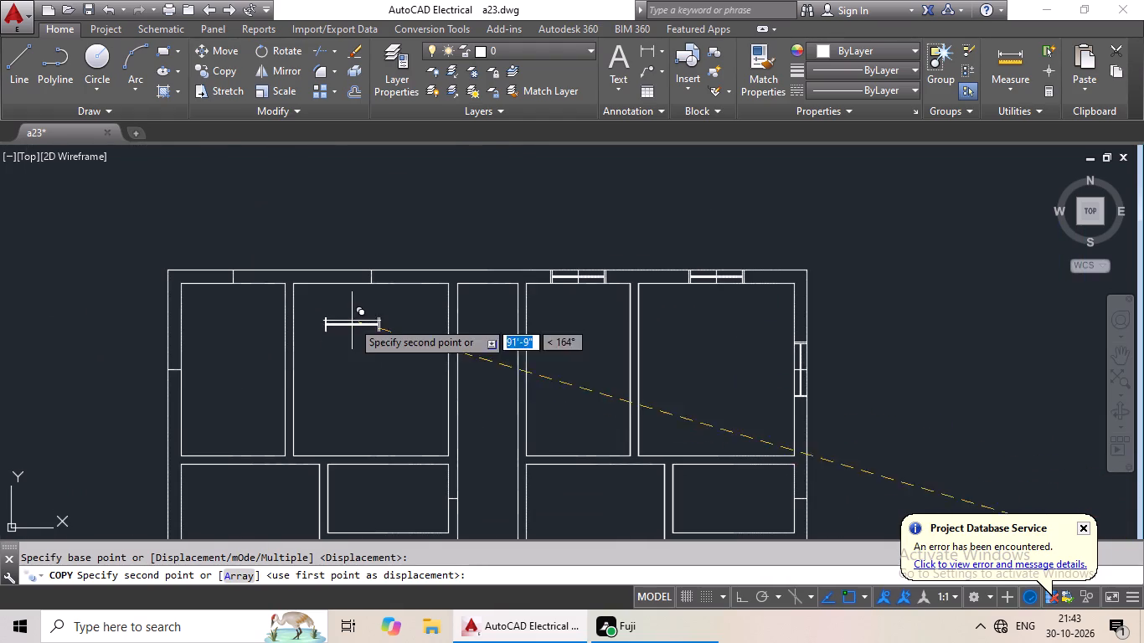
scroll(374, 279, "up", 5)
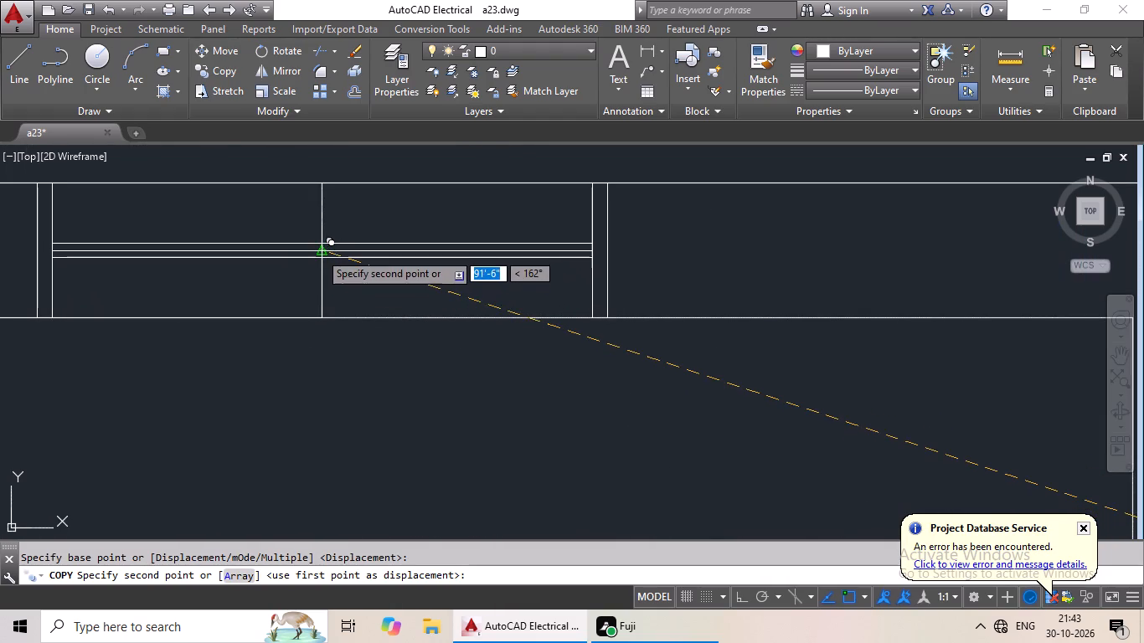
left_click(319, 251)
Copy the eastern set's 3' horizontal symbol from its centre to the opening marker's midpoint in the northwest corner room's north wall.
scroll(517, 249, "down", 6)
middle_click_drag(520, 291, 153, 216)
scroll(701, 337, "down", 1)
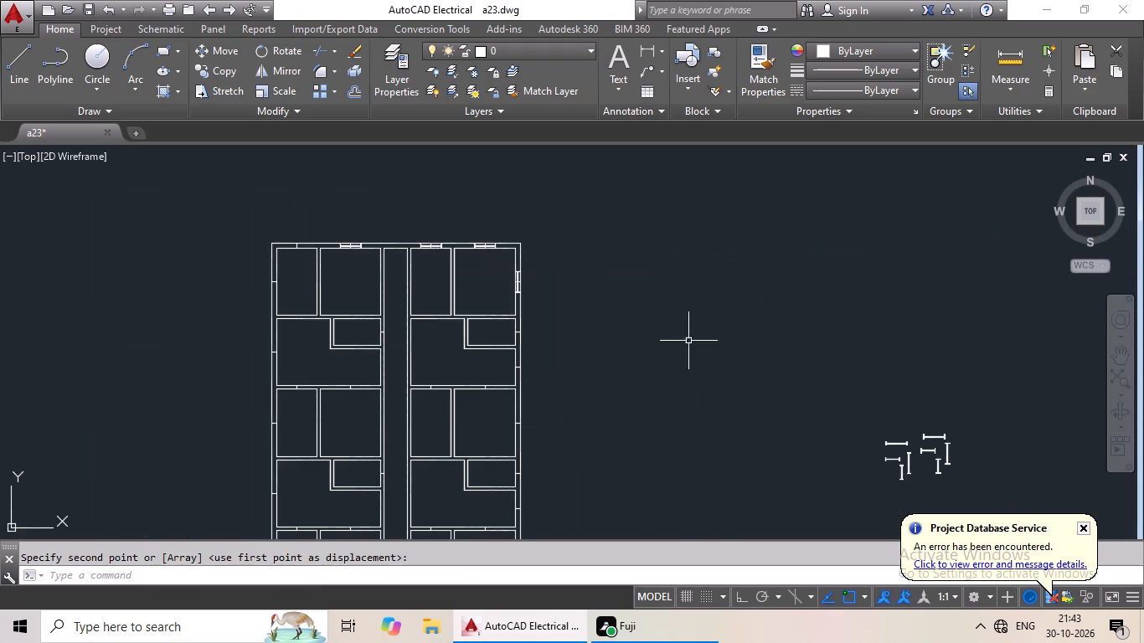
middle_click_drag(698, 348, 389, 301)
scroll(605, 379, "up", 4)
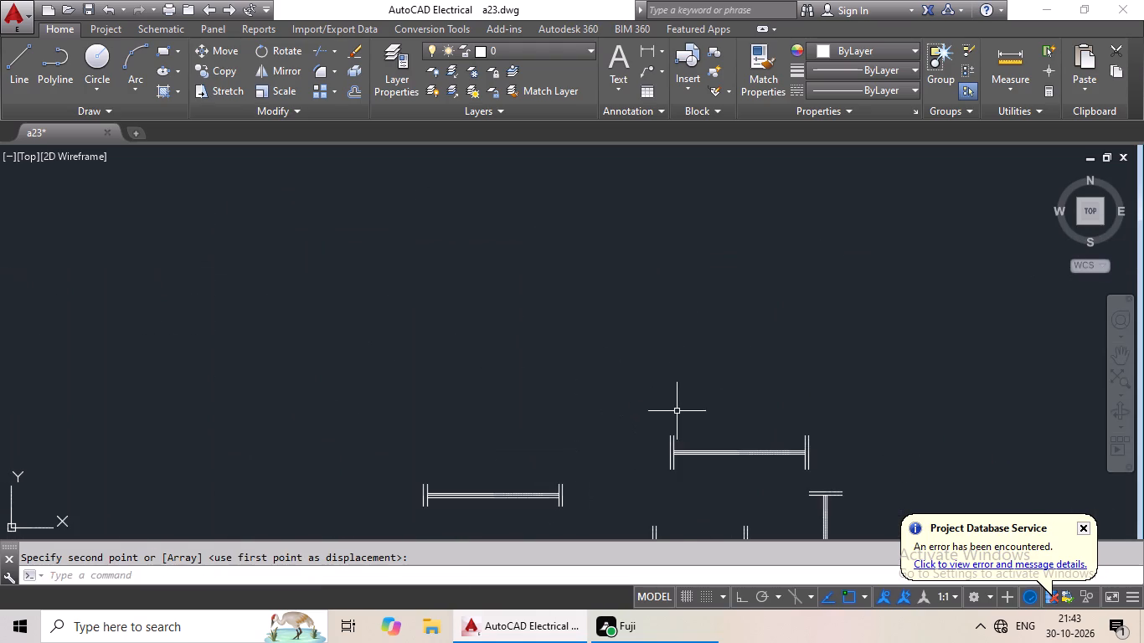
middle_click_drag(674, 406, 173, 176)
scroll(183, 238, "up", 2)
middle_click_drag(194, 253, 265, 346)
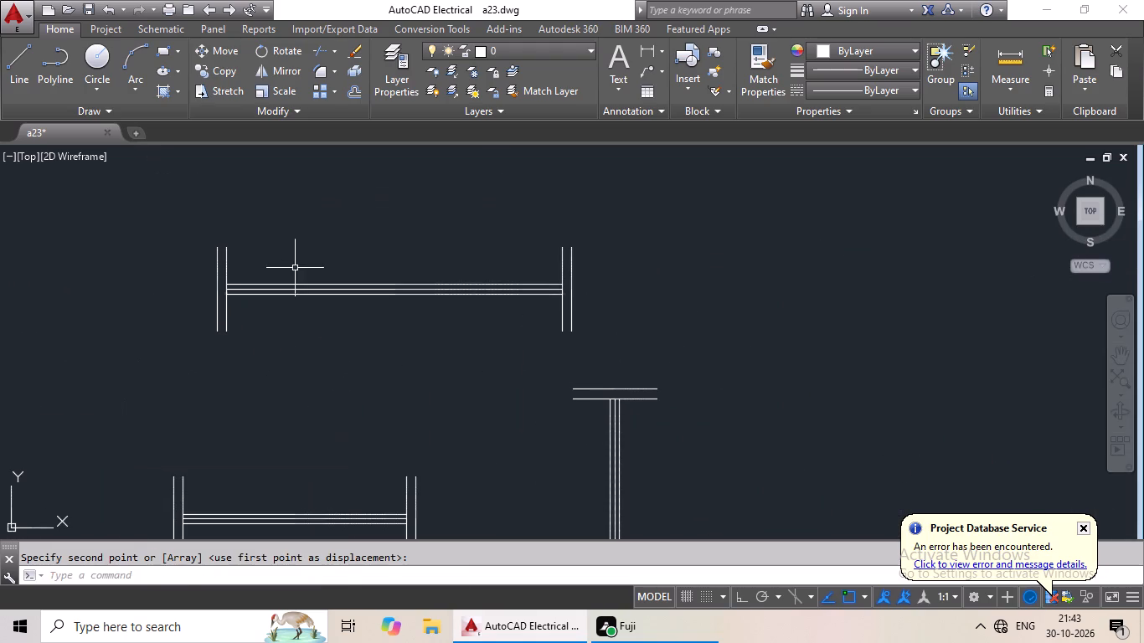
left_click_drag(280, 225, 592, 232)
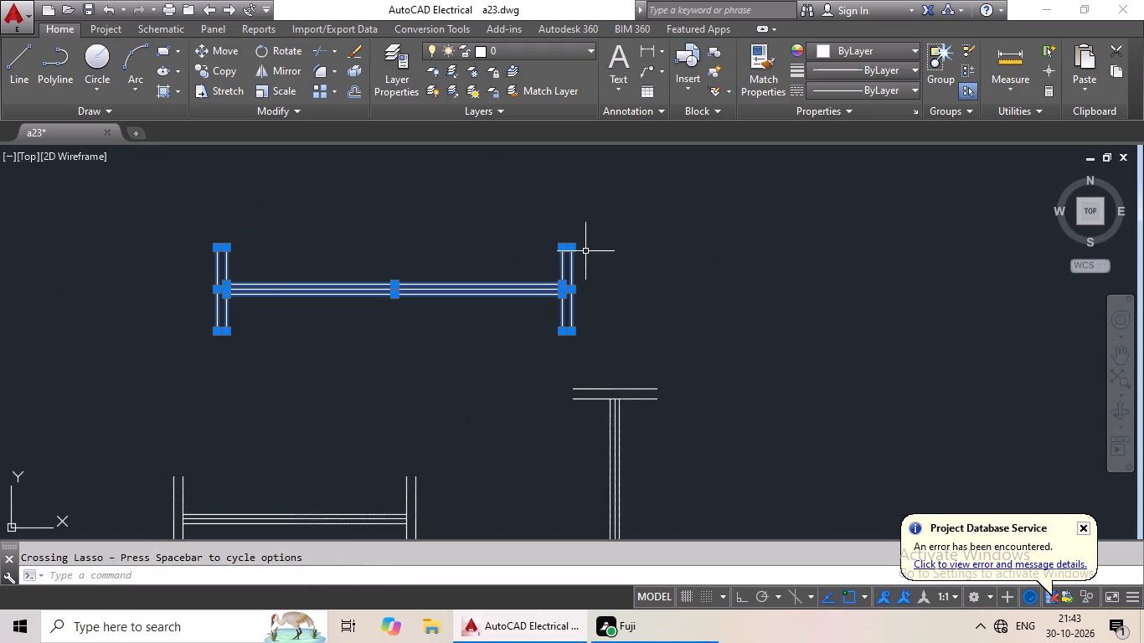
left_click(229, 65)
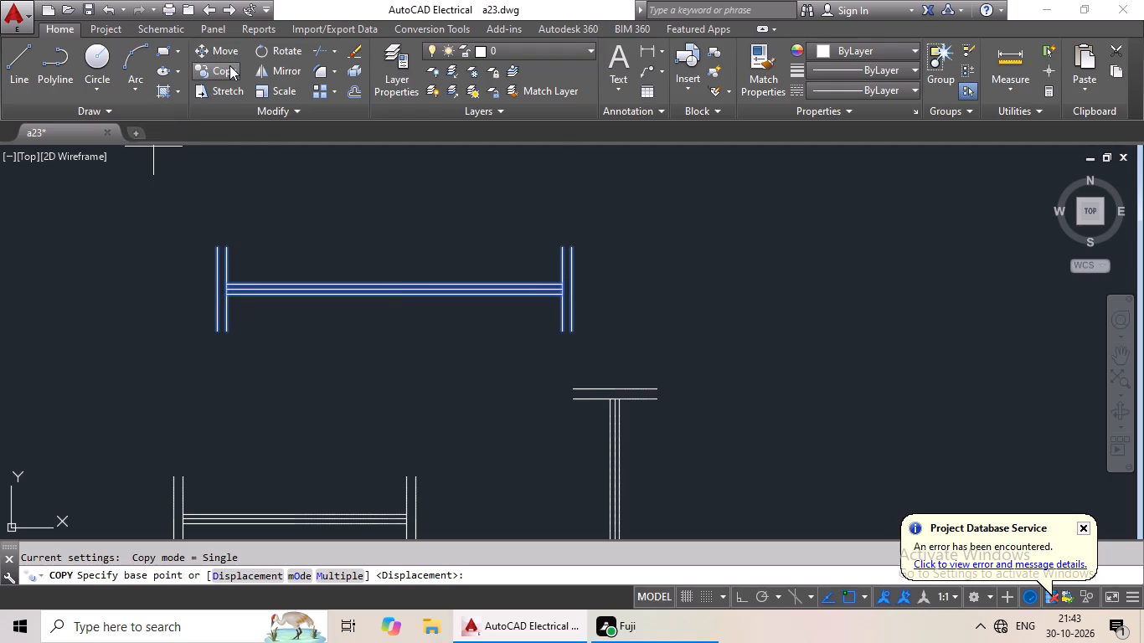
left_click(392, 289)
scroll(278, 316, "down", 2)
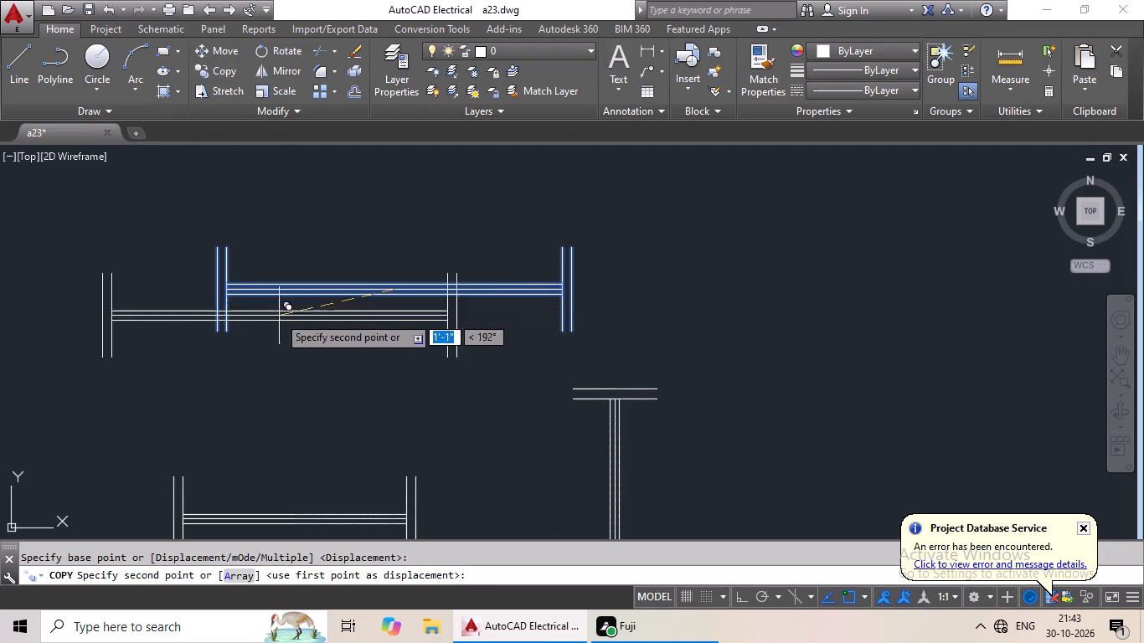
scroll(277, 316, "down", 2)
middle_click_drag(263, 337, 493, 311)
scroll(183, 332, "down", 3)
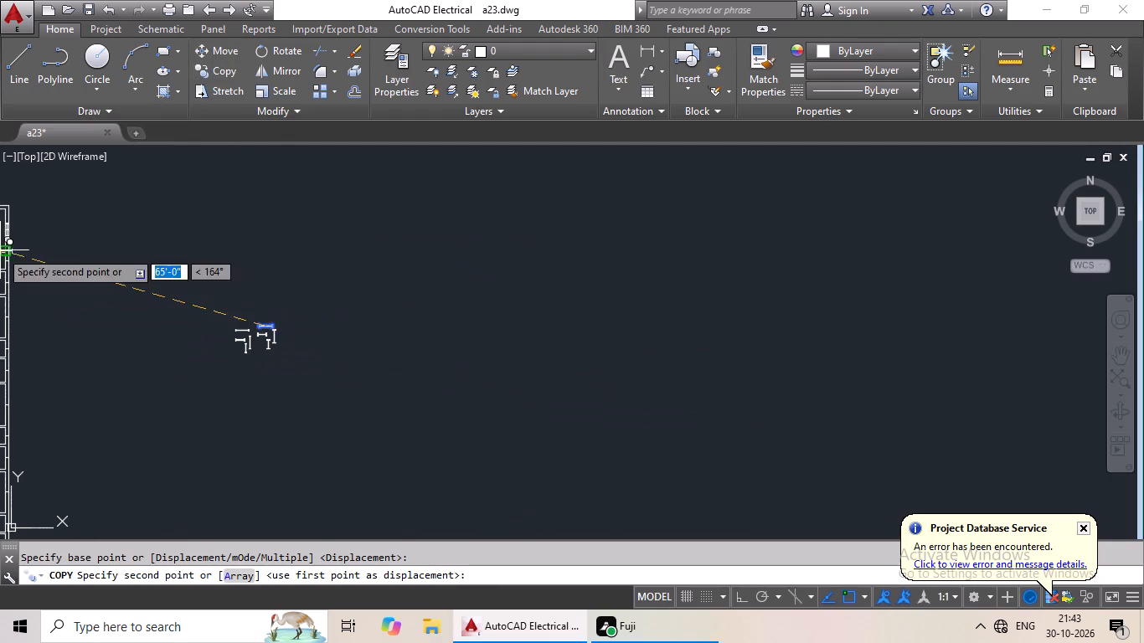
middle_click_drag(0, 249, 427, 347)
scroll(293, 298, "up", 5)
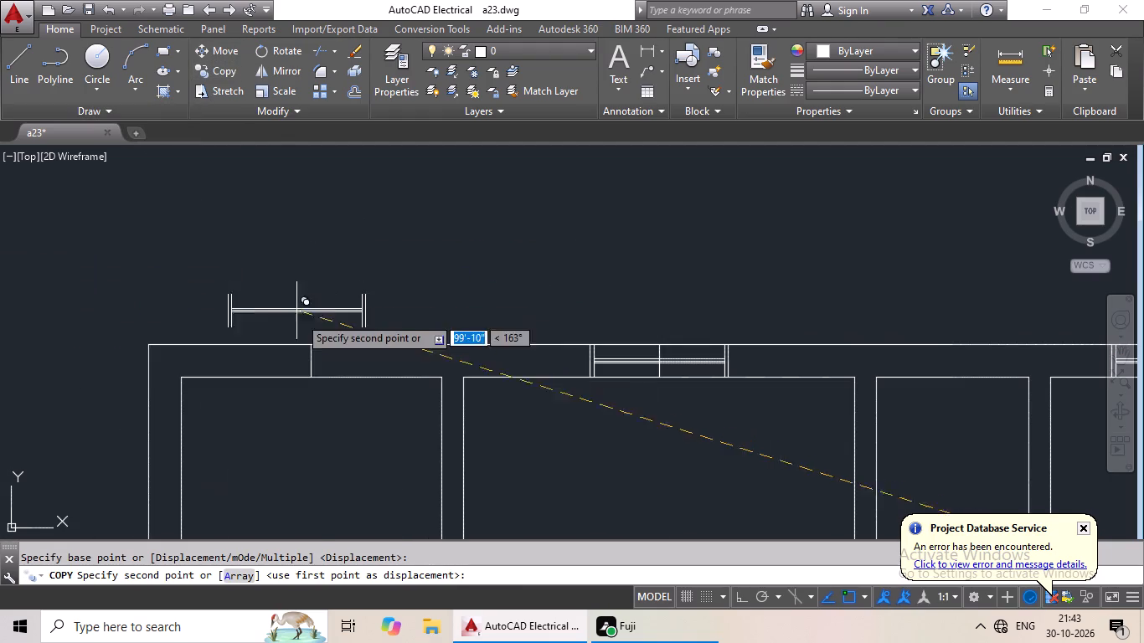
left_click(314, 360)
Copy the eastern set's 3' vertical symbol from its centre to the opening marker's midpoint in the northwest corner room's west exterior wall.
scroll(577, 351, "down", 4)
middle_click_drag(590, 390, 276, 265)
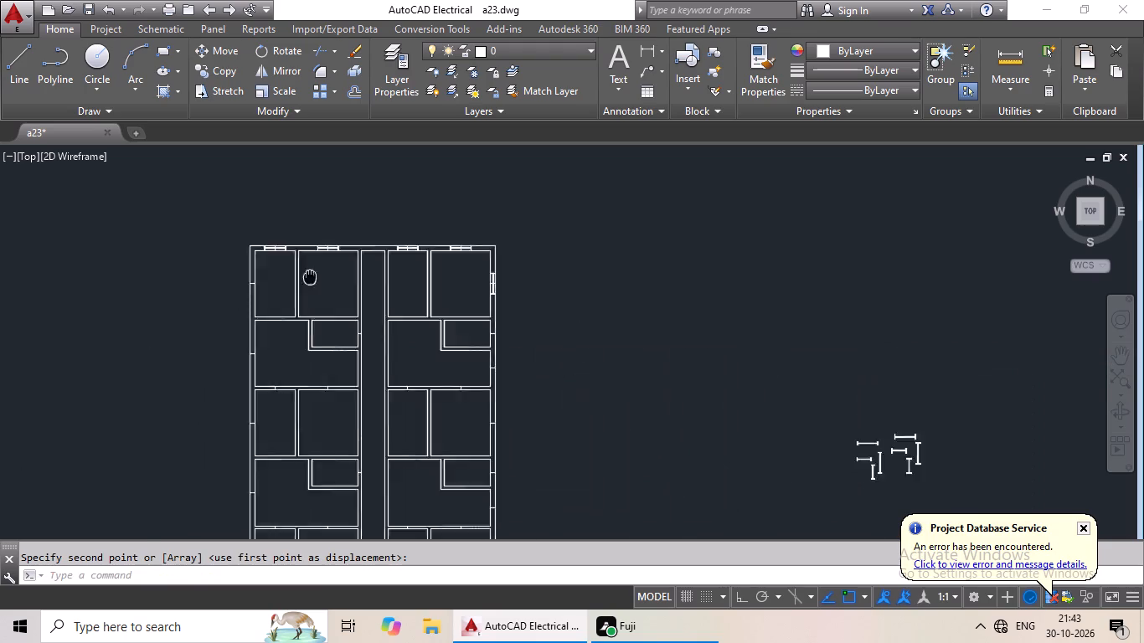
middle_click_drag(276, 265, 225, 244)
middle_click_drag(577, 350, 519, 342)
scroll(760, 414, "up", 4)
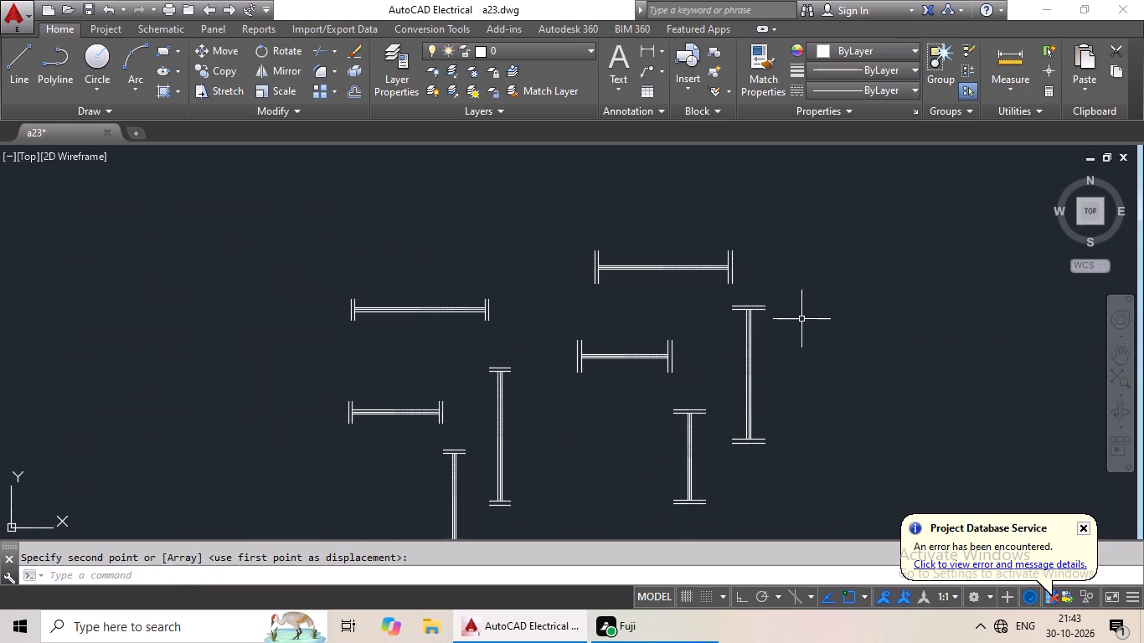
left_click_drag(801, 295, 785, 450)
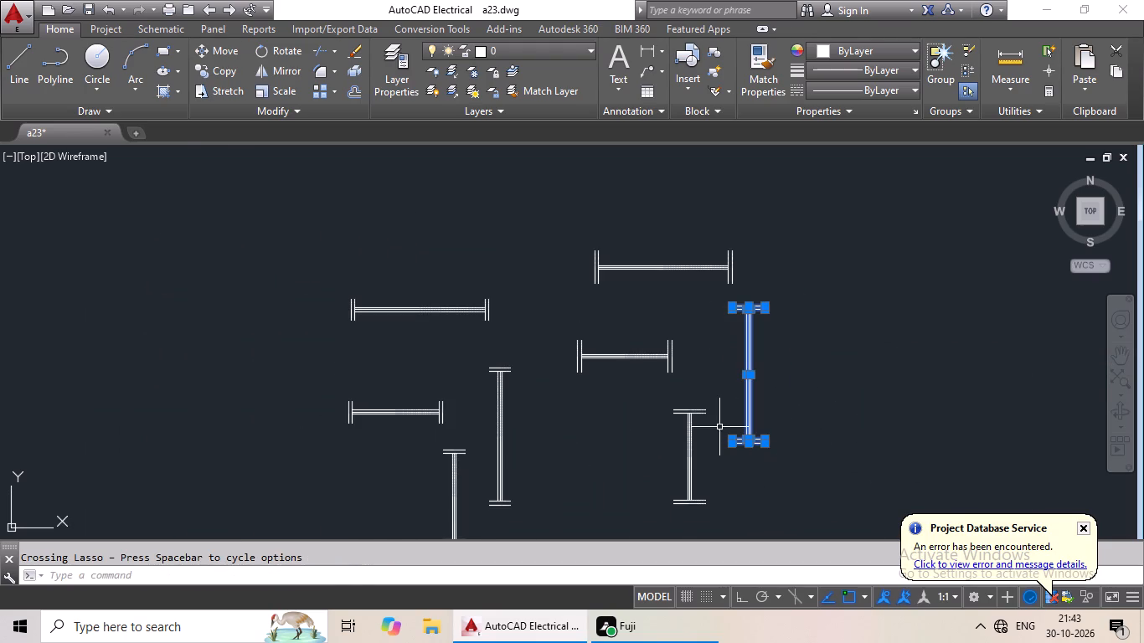
left_click(214, 72)
scroll(735, 374, "up", 2)
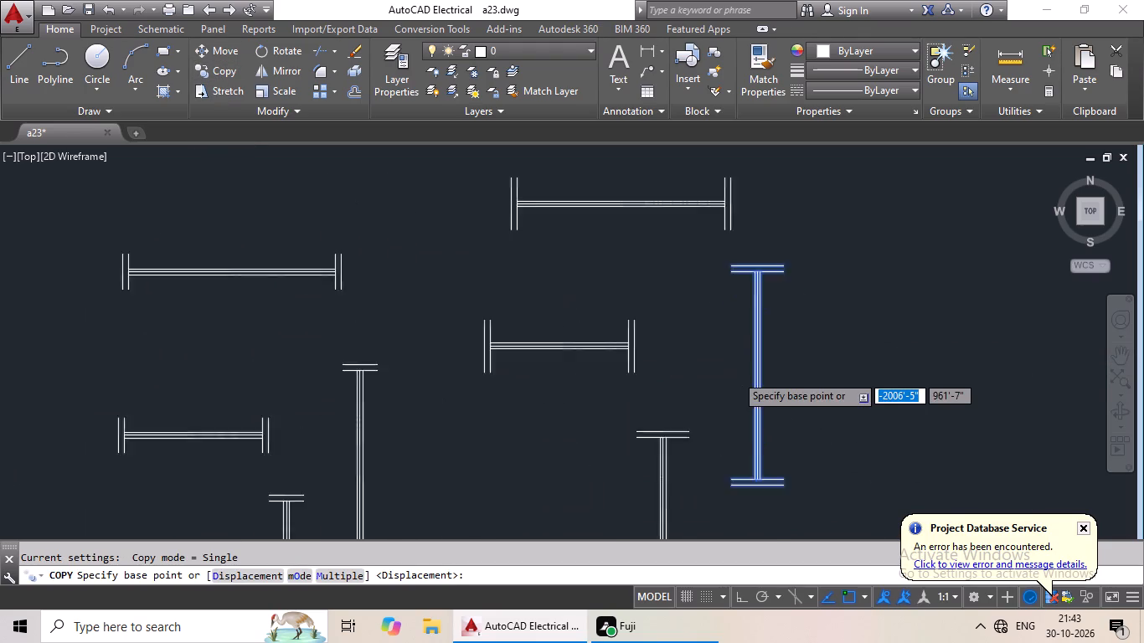
scroll(776, 393, "up", 2)
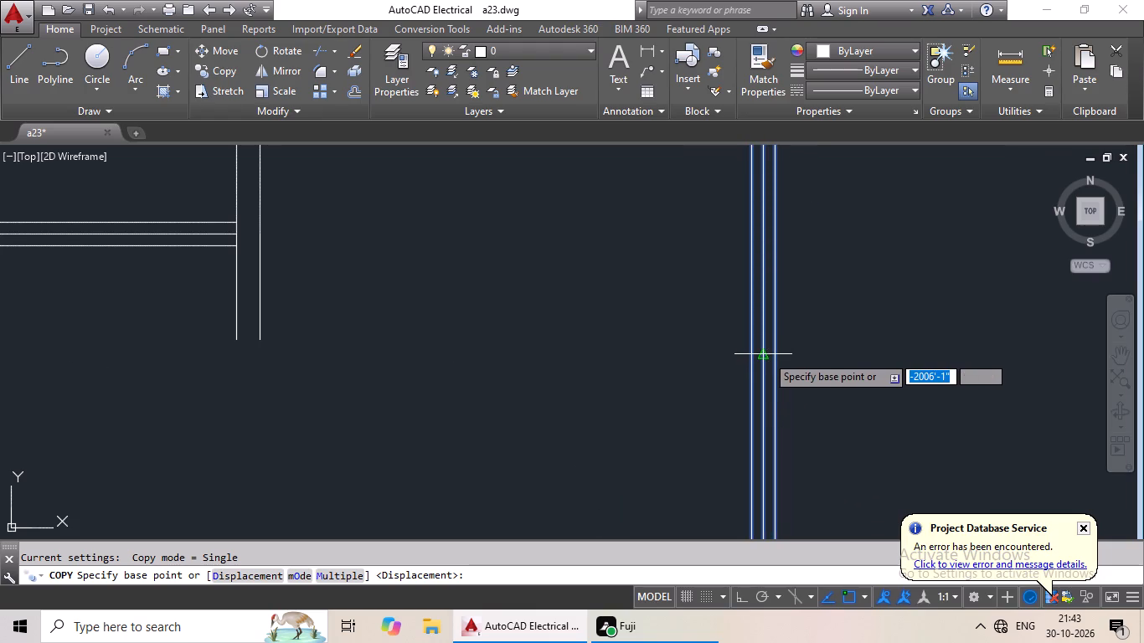
left_click(765, 354)
scroll(262, 367, "down", 4)
scroll(432, 321, "down", 1)
middle_click_drag(246, 342, 287, 335)
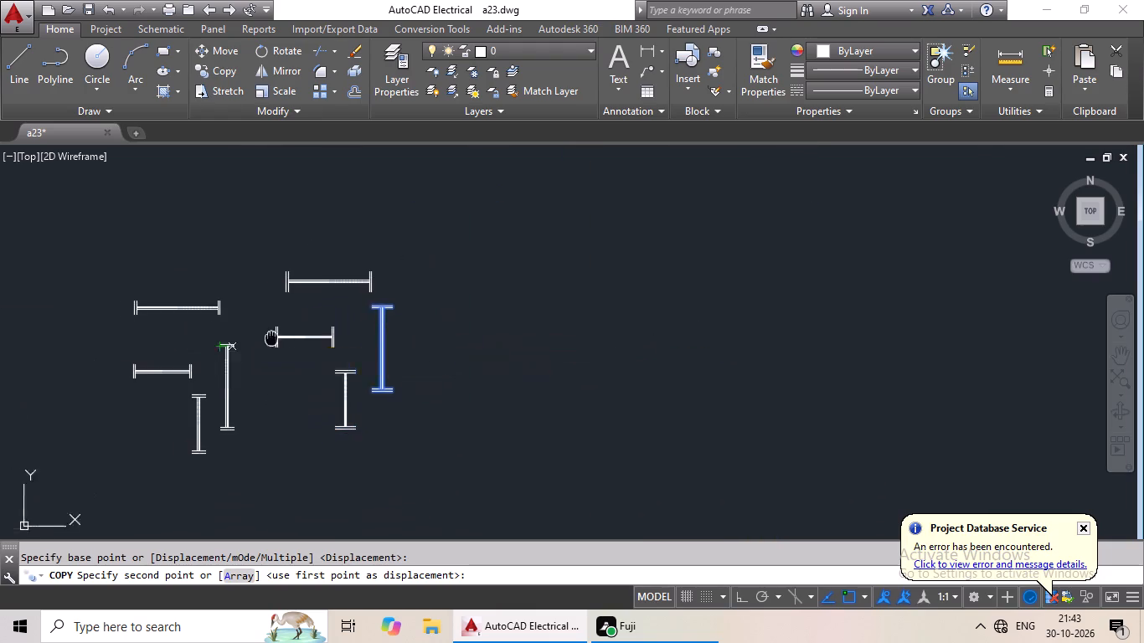
middle_click_drag(287, 335, 459, 315)
scroll(204, 373, "down", 3)
middle_click_drag(150, 386, 439, 319)
middle_click_drag(114, 291, 234, 306)
middle_click_drag(366, 321, 442, 332)
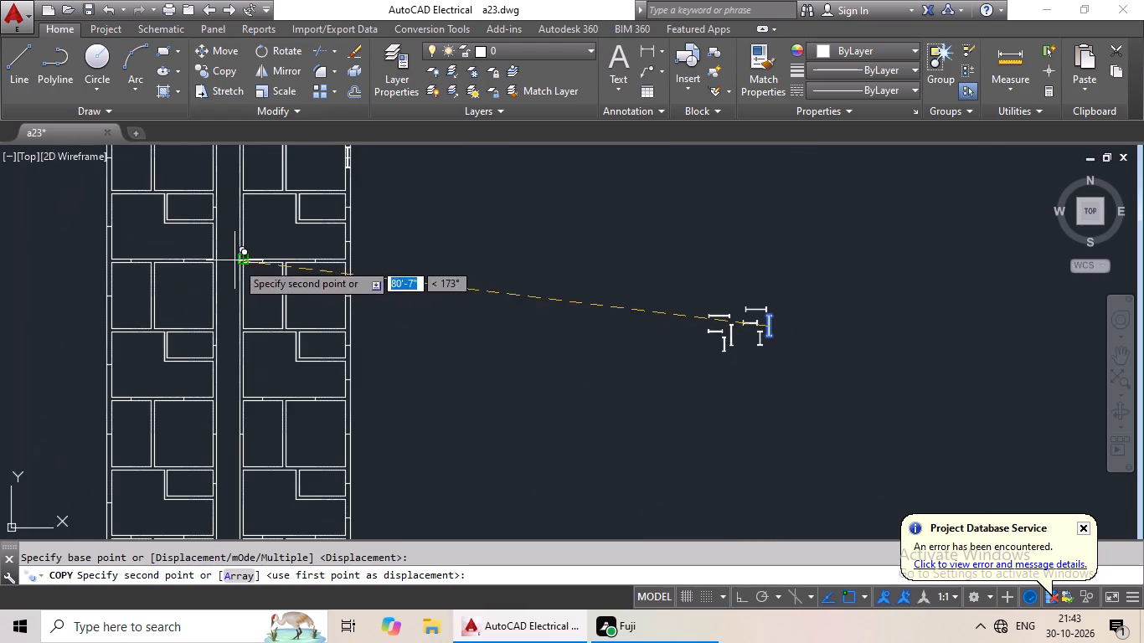
middle_click_drag(101, 234, 291, 335)
scroll(306, 269, "up", 3)
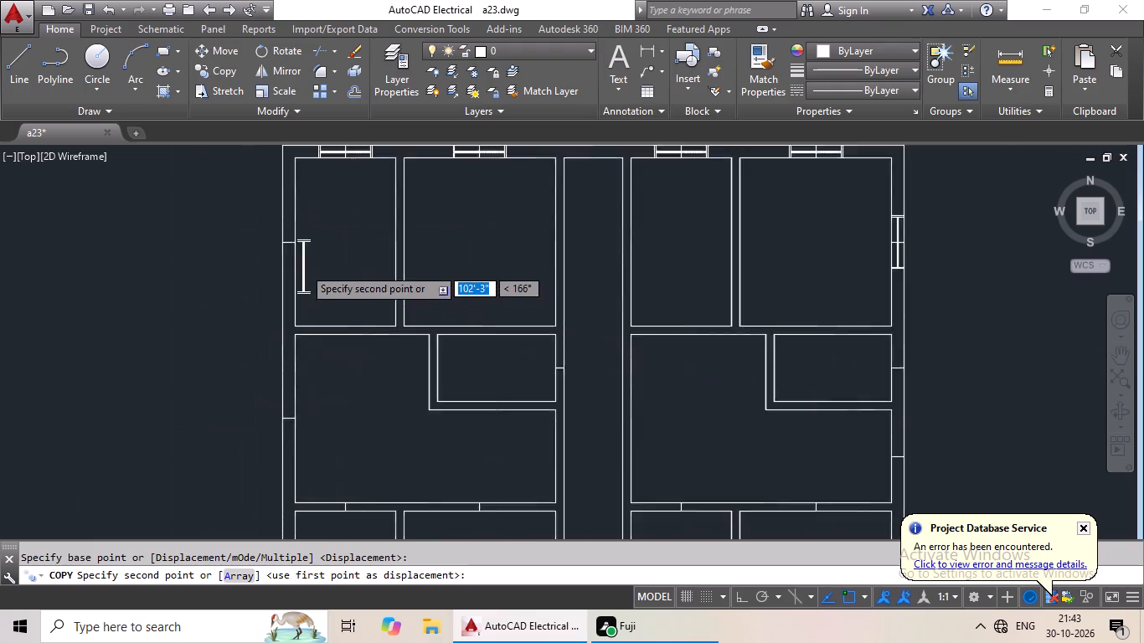
left_click(279, 225)
Copy the eastern set's 2' vertical symbol from its centre to the east exterior wall marker of the small room south of the northeast corner room.
scroll(417, 225, "down", 4)
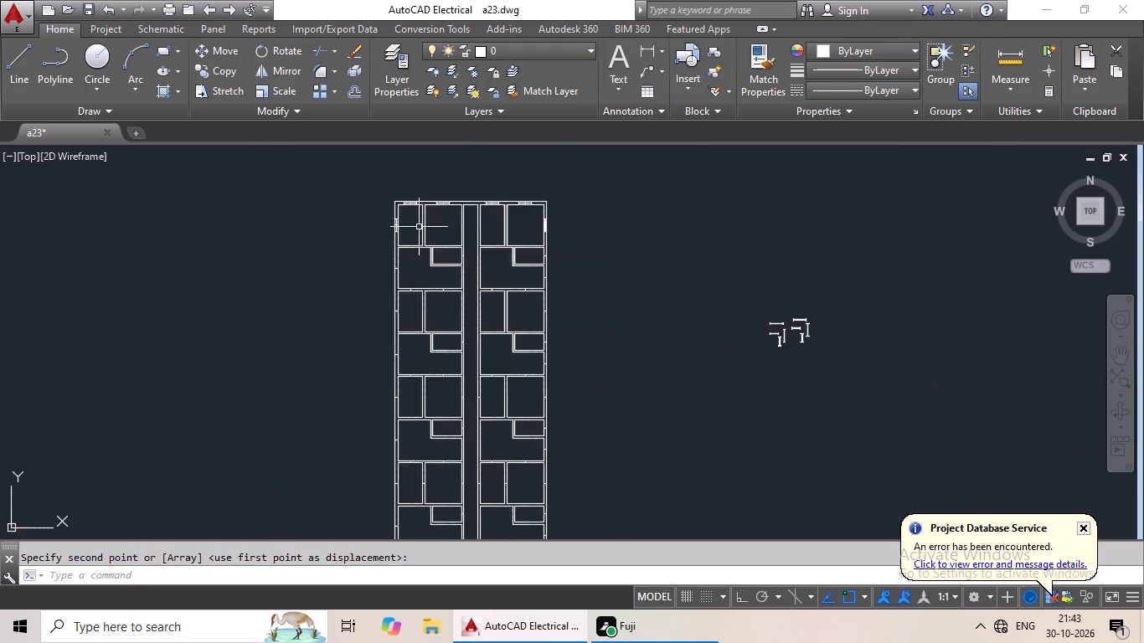
middle_click_drag(459, 243, 247, 212)
scroll(600, 304, "up", 6)
left_click_drag(577, 254, 561, 340)
left_click_drag(573, 239, 567, 238)
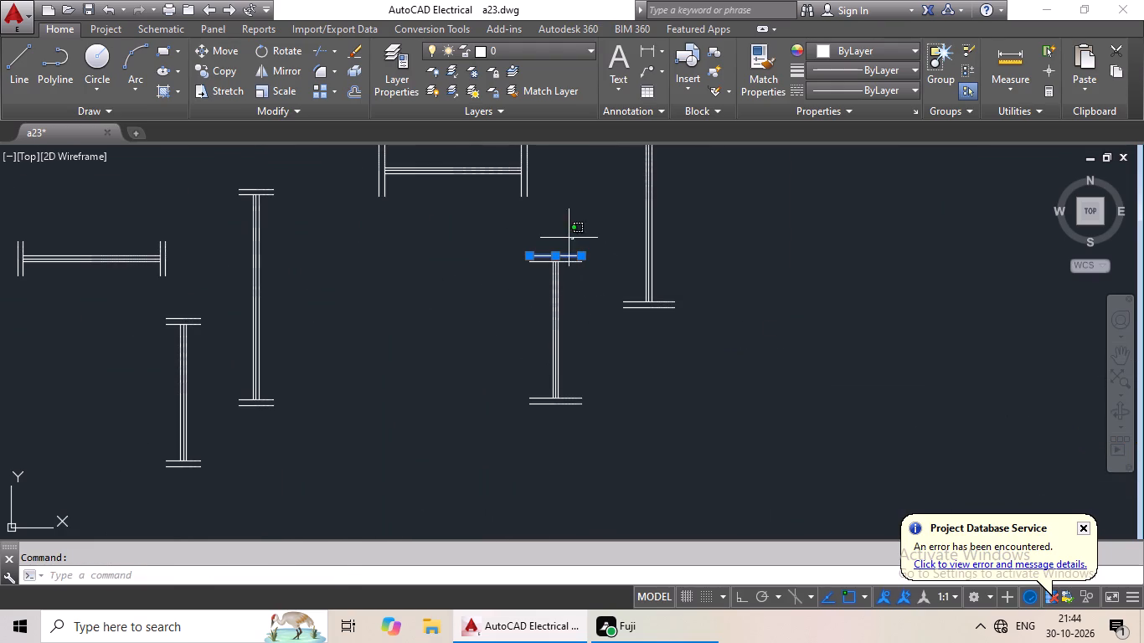
left_click_drag(567, 238, 628, 407)
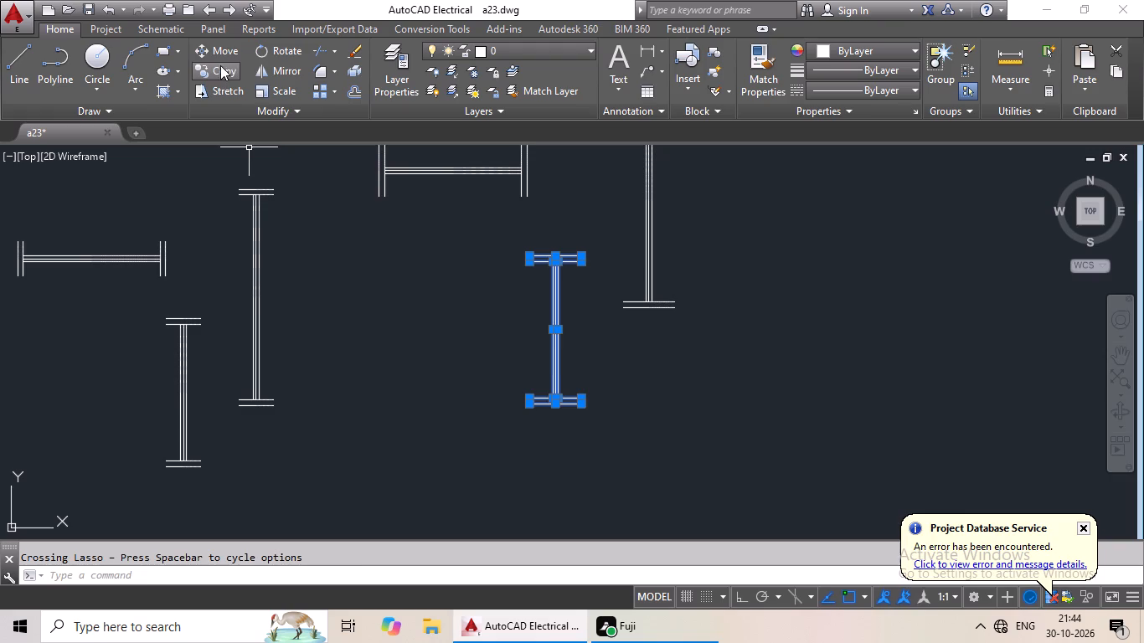
left_click(220, 65)
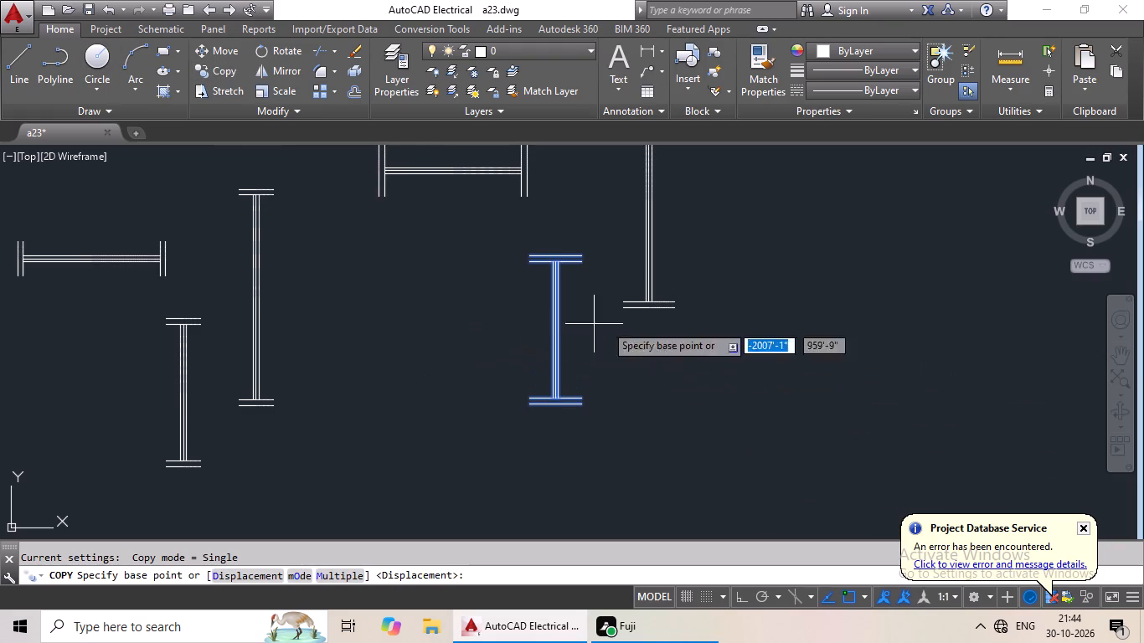
scroll(711, 310, "up", 2)
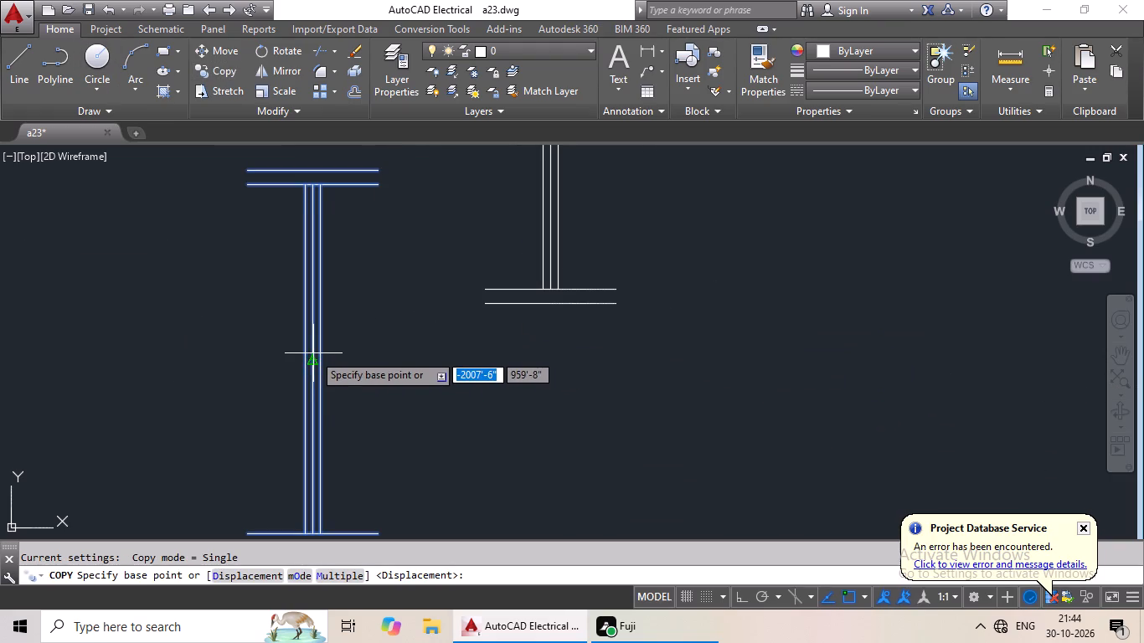
left_click(312, 357)
scroll(137, 369, "down", 4)
middle_click_drag(121, 379, 760, 279)
scroll(453, 376, "down", 3)
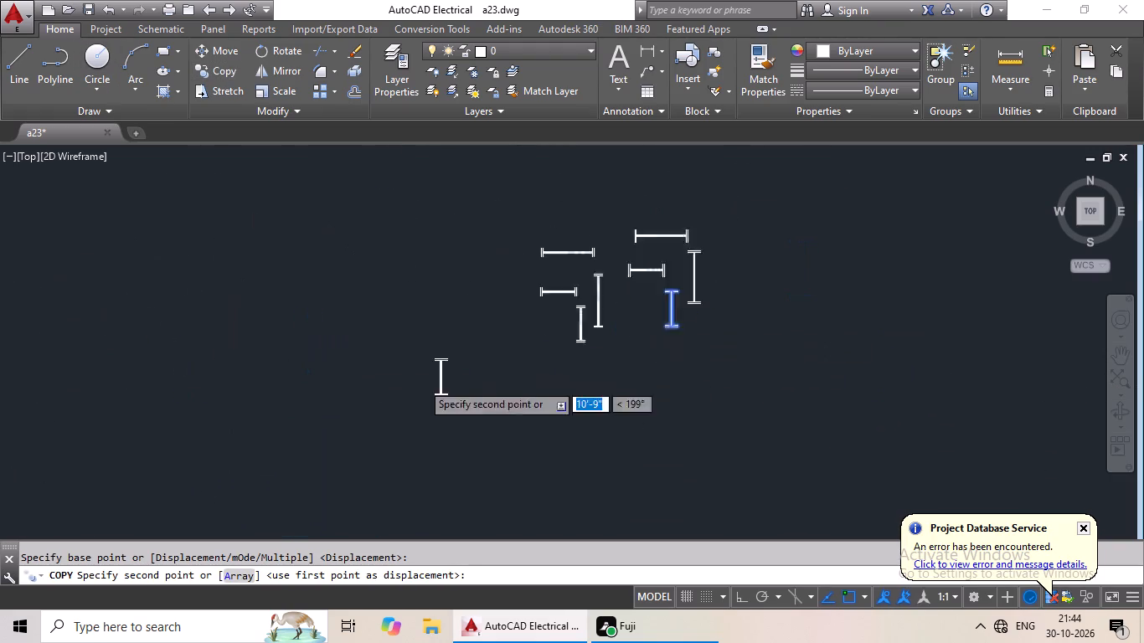
middle_click(346, 388)
middle_click_drag(217, 310, 515, 382)
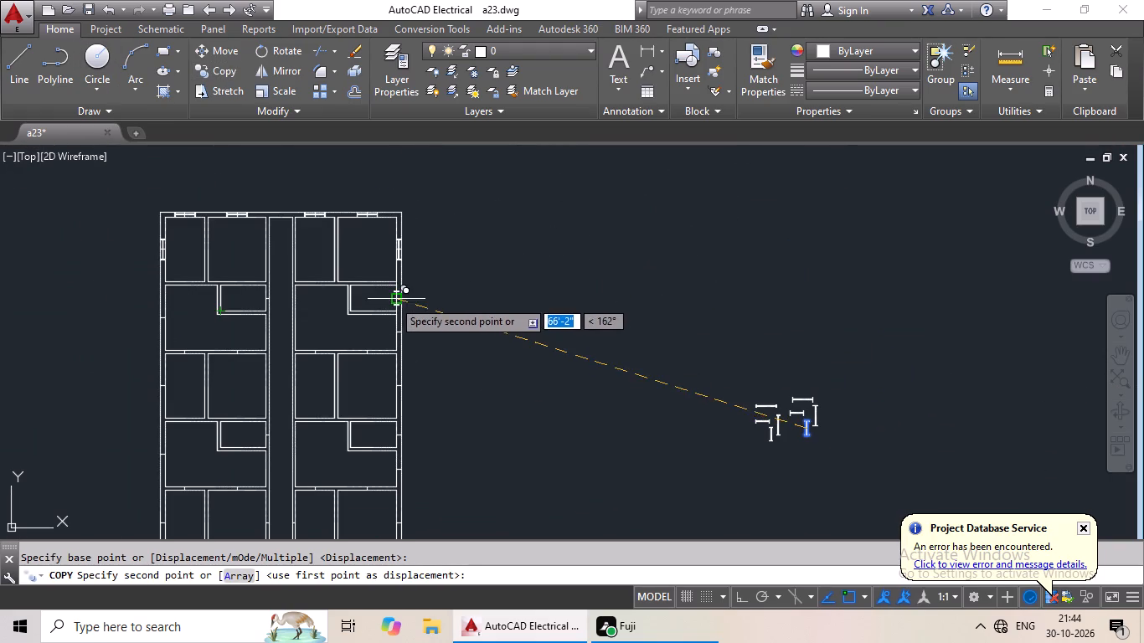
scroll(394, 299, "up", 5)
left_click(421, 287)
Copy the western set's 2' vertical symbol from its centre to the corridor-wall marker of the northernmost small room west of the central corridor.
scroll(554, 268, "down", 3)
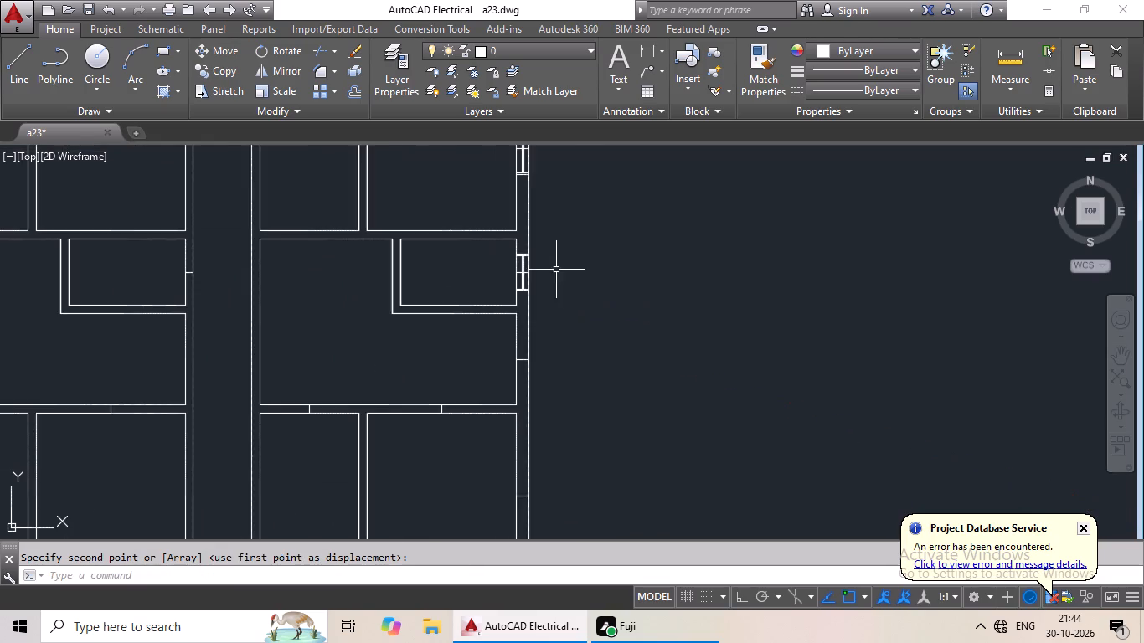
middle_click_drag(640, 293, 555, 293)
scroll(631, 306, "down", 2)
middle_click_drag(684, 332, 583, 332)
middle_click_drag(664, 343, 577, 322)
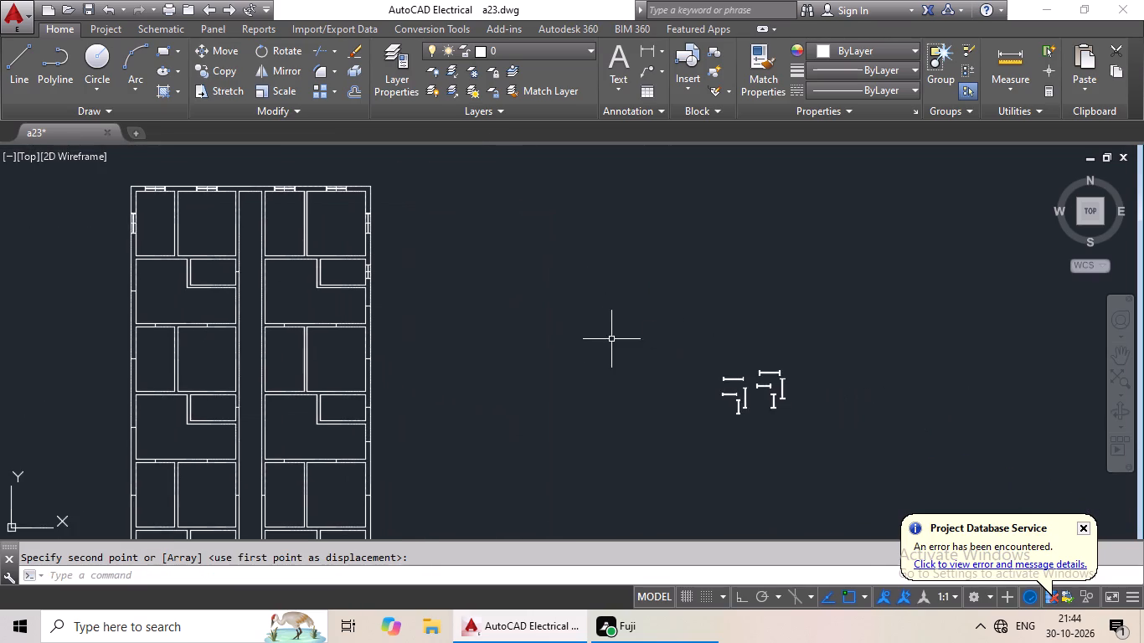
middle_click_drag(601, 332, 533, 305)
scroll(670, 388, "up", 2)
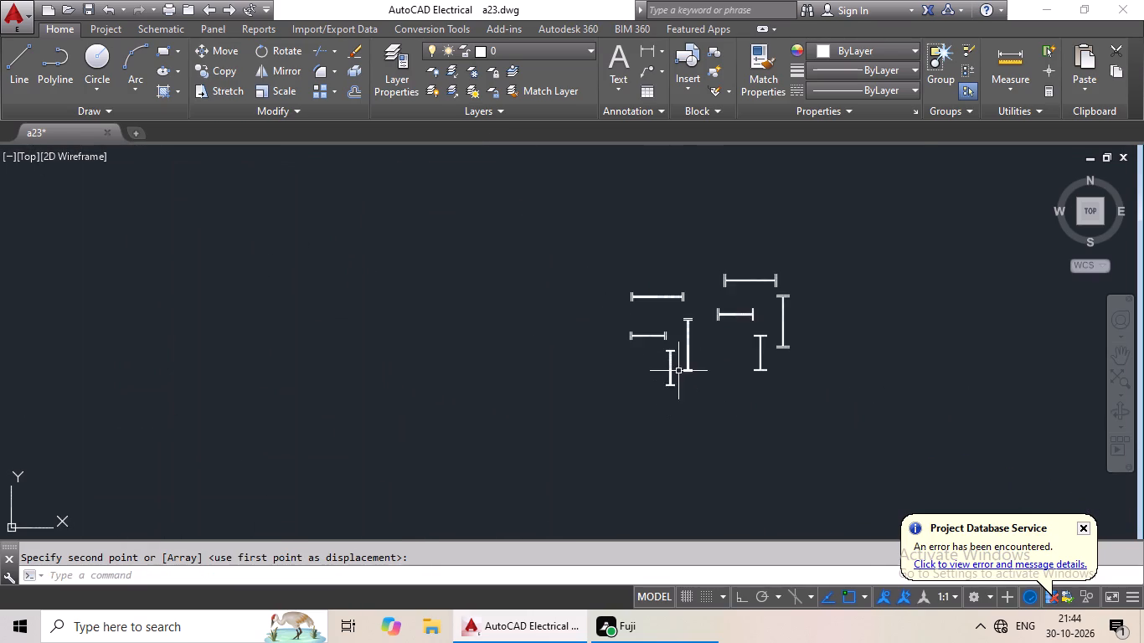
scroll(683, 368, "up", 3)
left_click_drag(659, 297, 629, 444)
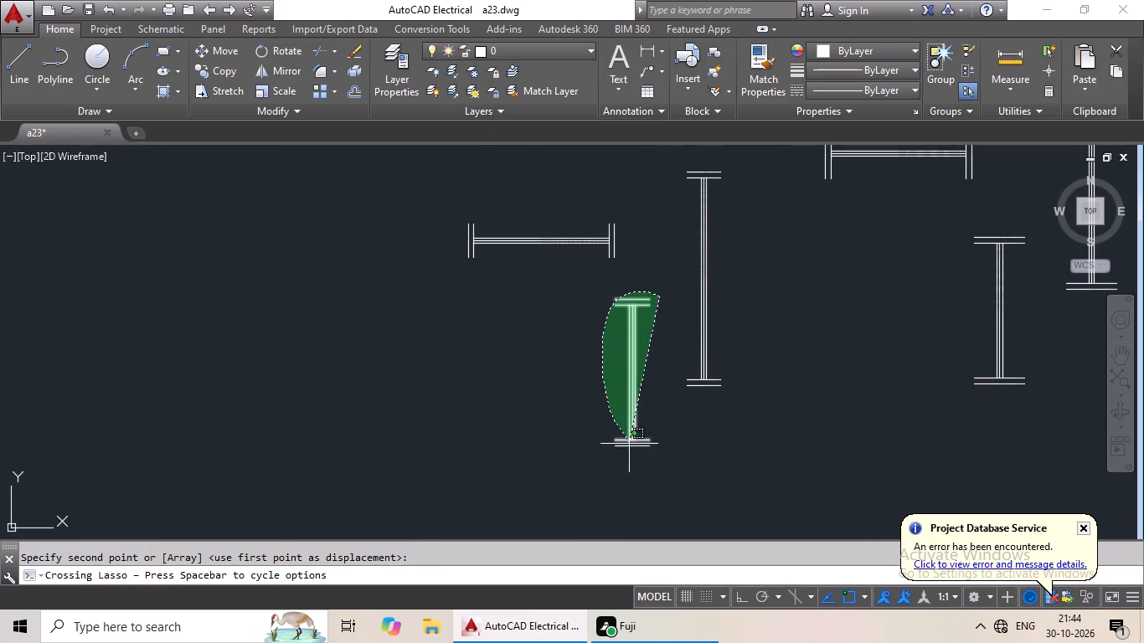
left_click_drag(629, 444, 663, 451)
left_click(227, 68)
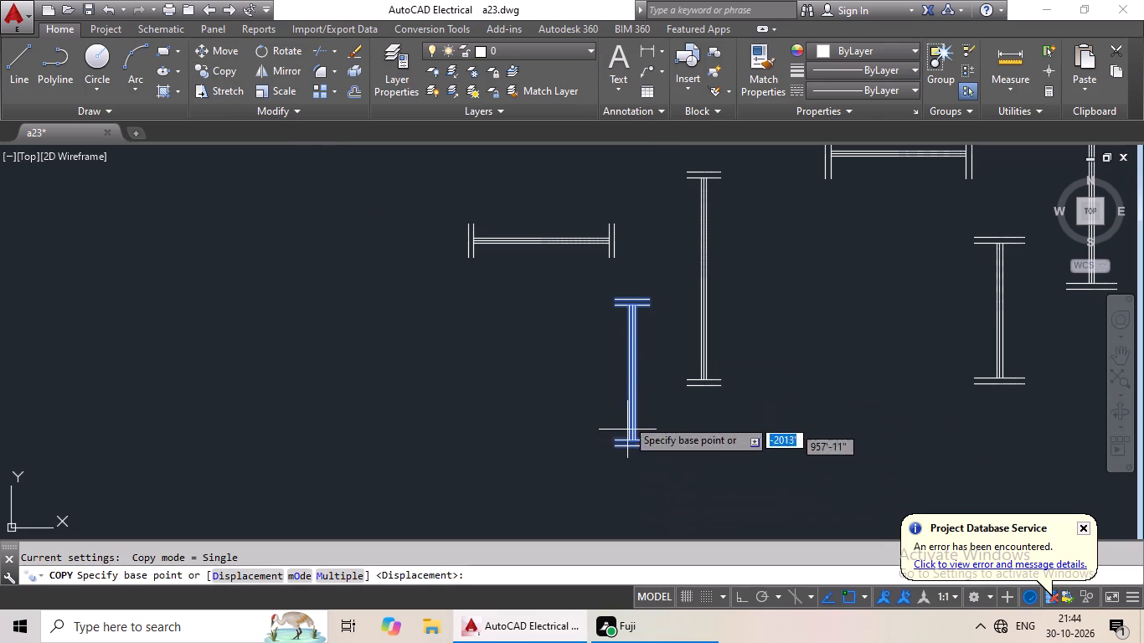
scroll(631, 378, "up", 1)
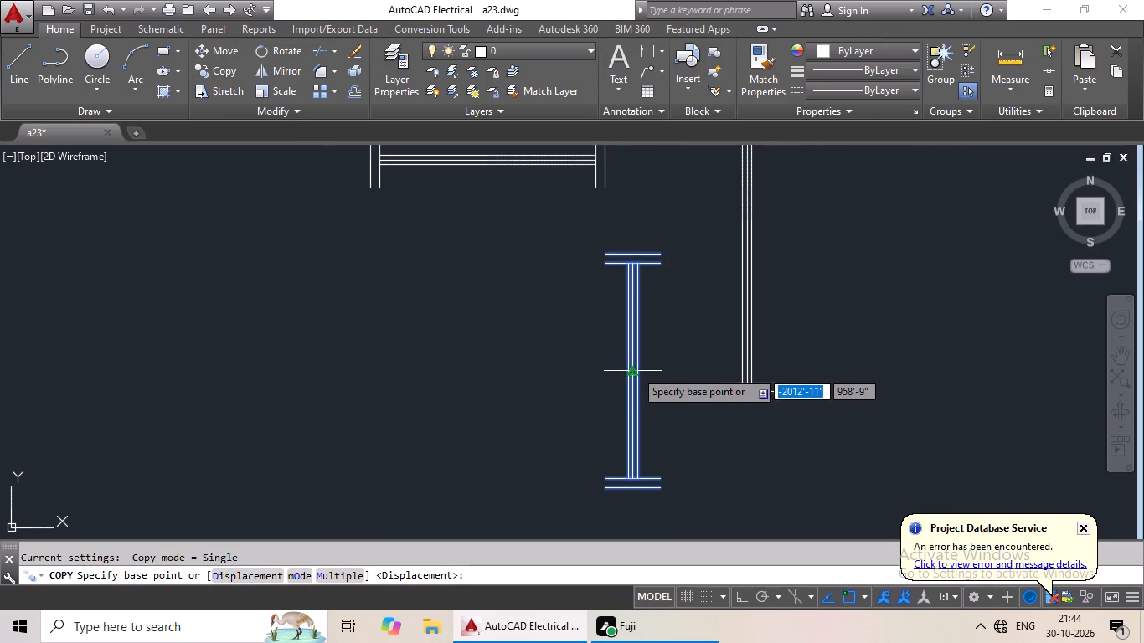
left_click(635, 370)
scroll(464, 385, "down", 4)
middle_click_drag(436, 380, 645, 335)
middle_click_drag(210, 420, 508, 357)
scroll(298, 416, "down", 3)
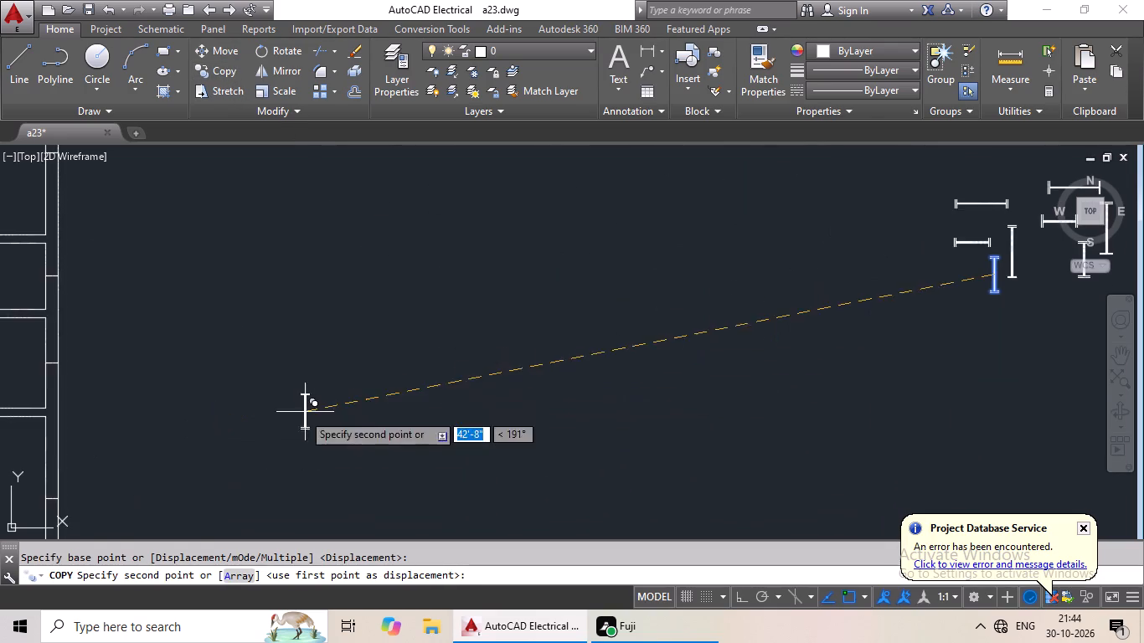
middle_click_drag(211, 424, 538, 404)
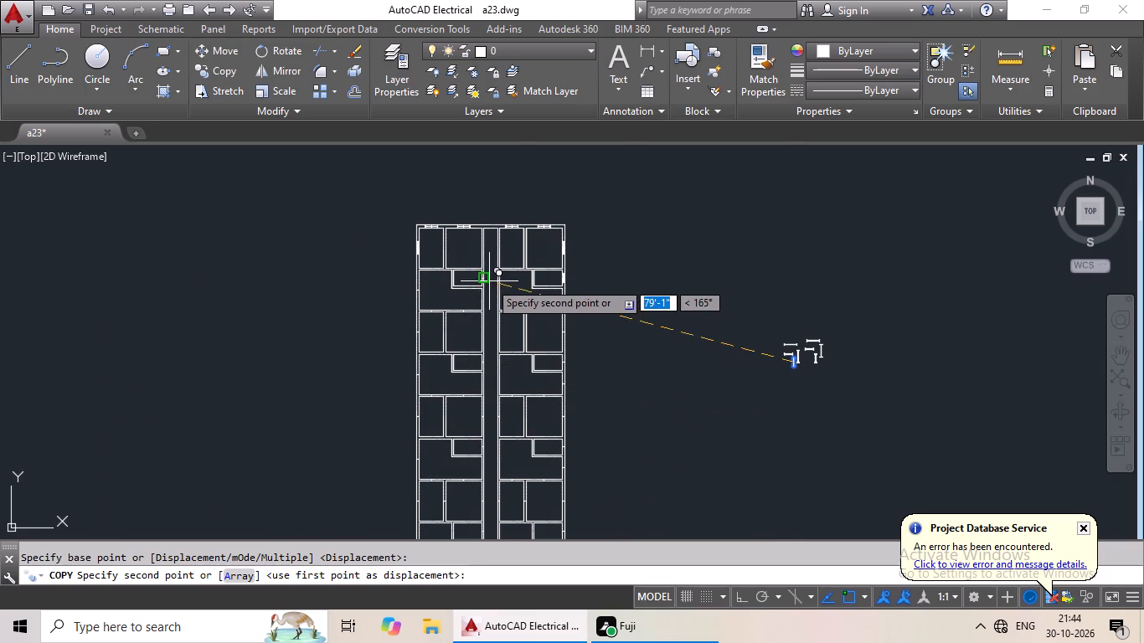
scroll(491, 281, "up", 8)
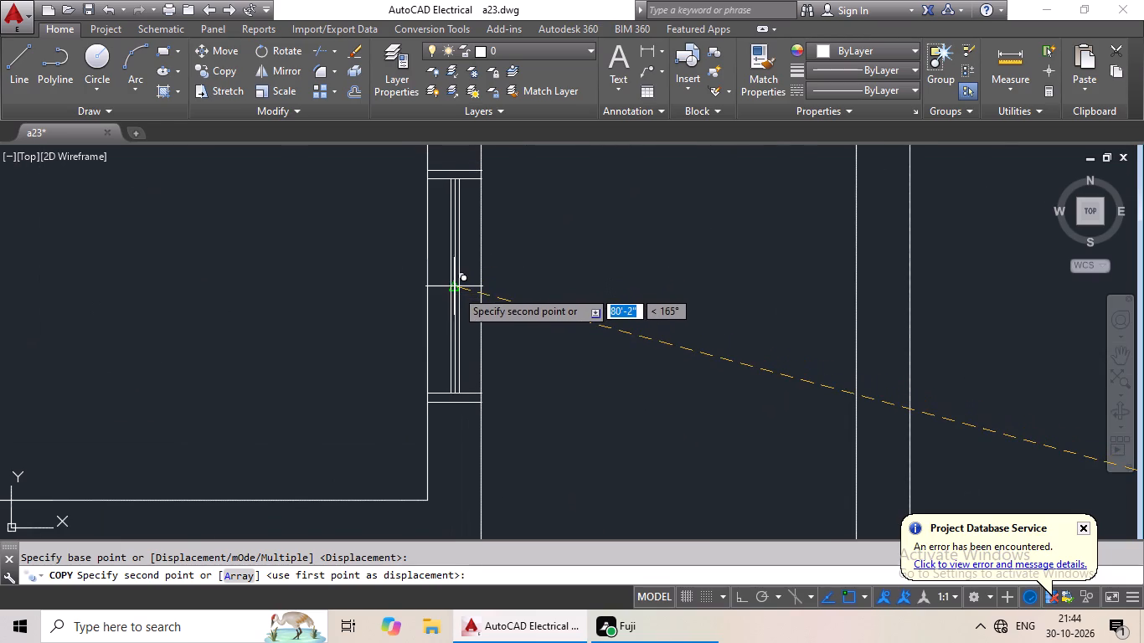
left_click(456, 291)
Copy the eastern set's 3' vertical symbol from its centre to the east exterior wall marker of the easternmost room in the third row from north.
scroll(523, 301, "down", 1)
scroll(610, 387, "down", 1)
scroll(696, 397, "down", 1)
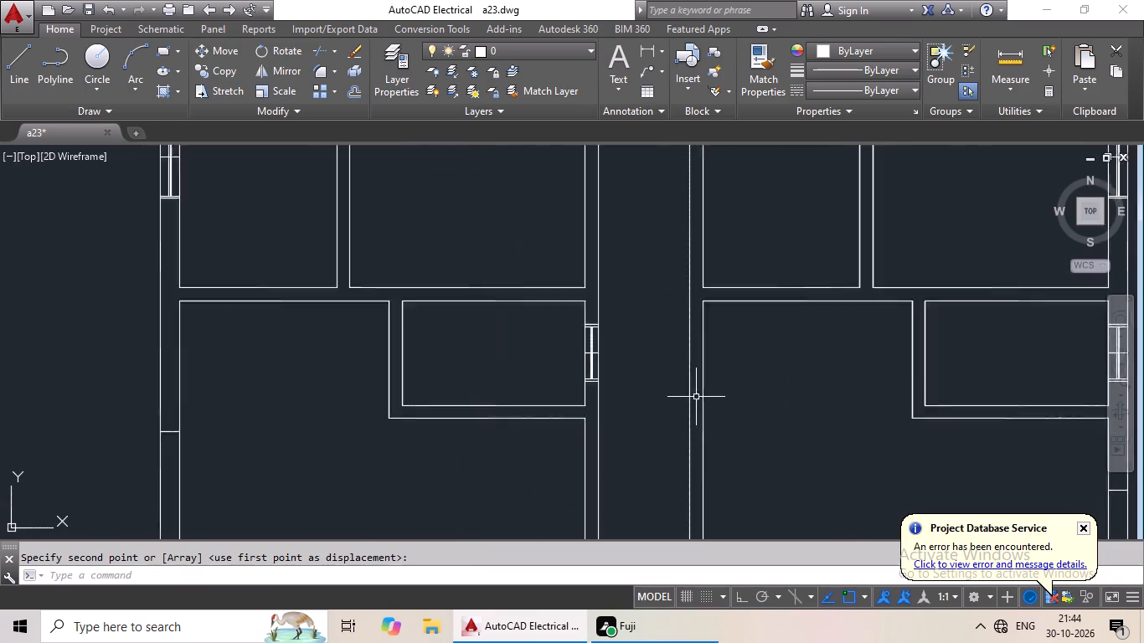
scroll(696, 397, "down", 1)
middle_click_drag(745, 391, 387, 285)
scroll(528, 313, "down", 2)
middle_click_drag(558, 323, 445, 328)
middle_click_drag(700, 335, 555, 306)
scroll(712, 389, "up", 4)
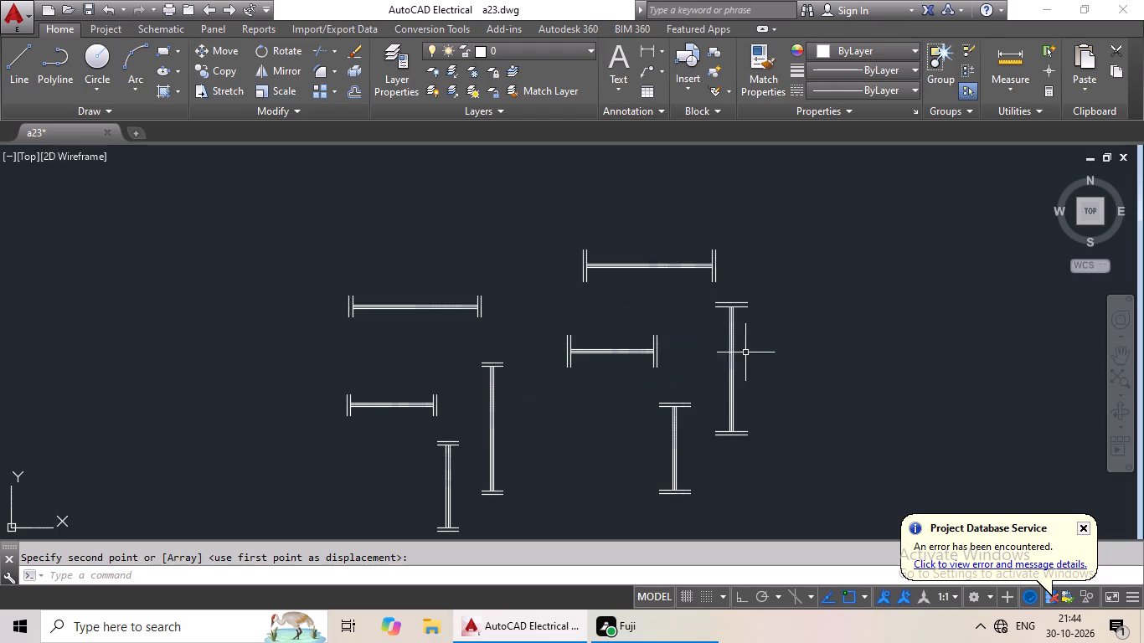
left_click_drag(764, 295, 745, 460)
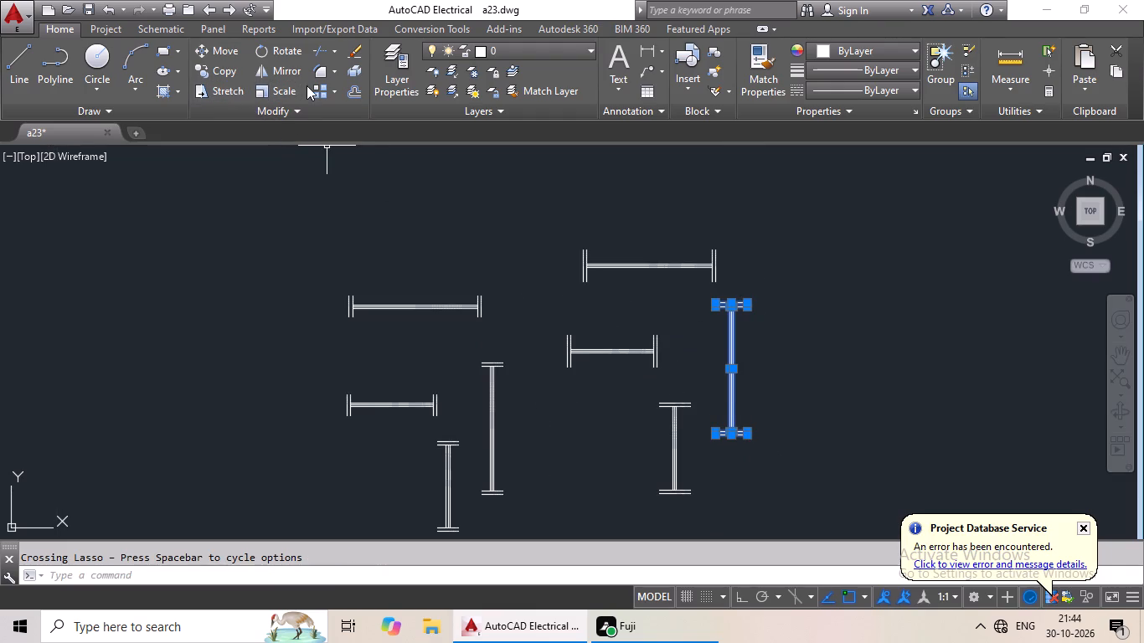
left_click(248, 70)
left_click(229, 69)
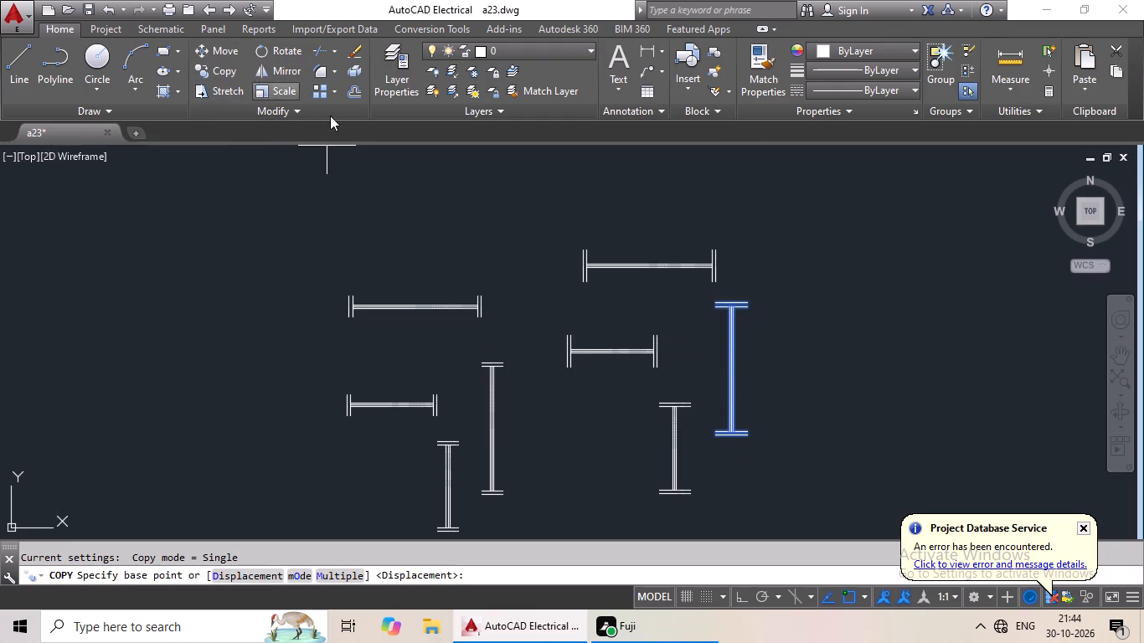
scroll(734, 371, "up", 3)
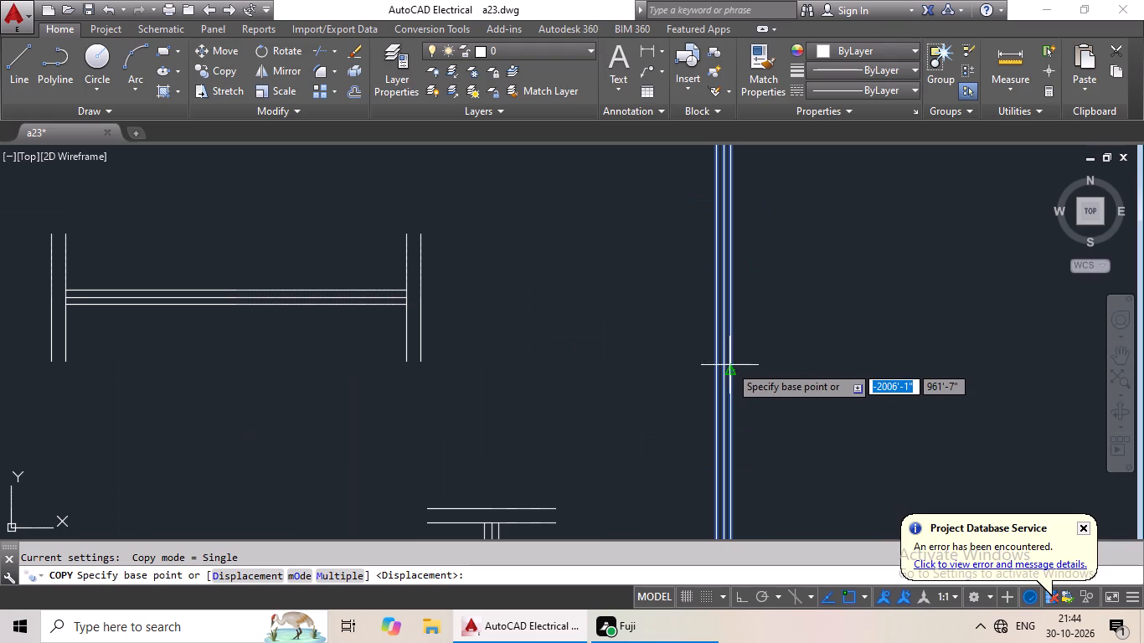
left_click(724, 372)
scroll(338, 405, "down", 5)
middle_click_drag(169, 413, 636, 331)
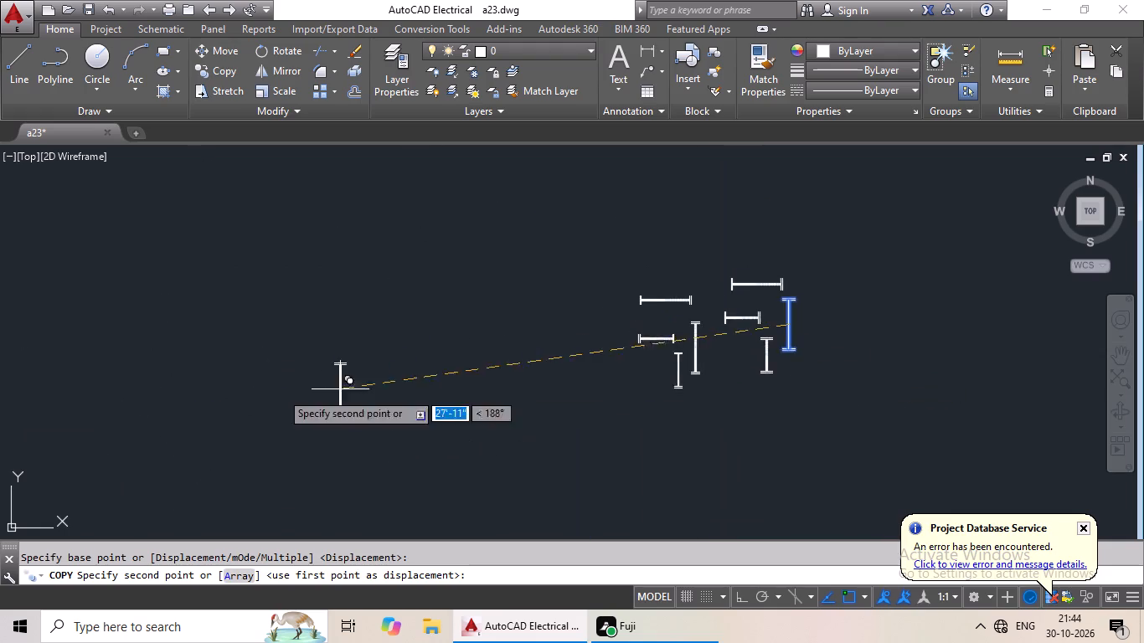
scroll(214, 396, "down", 1)
middle_click_drag(214, 396, 542, 398)
scroll(254, 302, "up", 4)
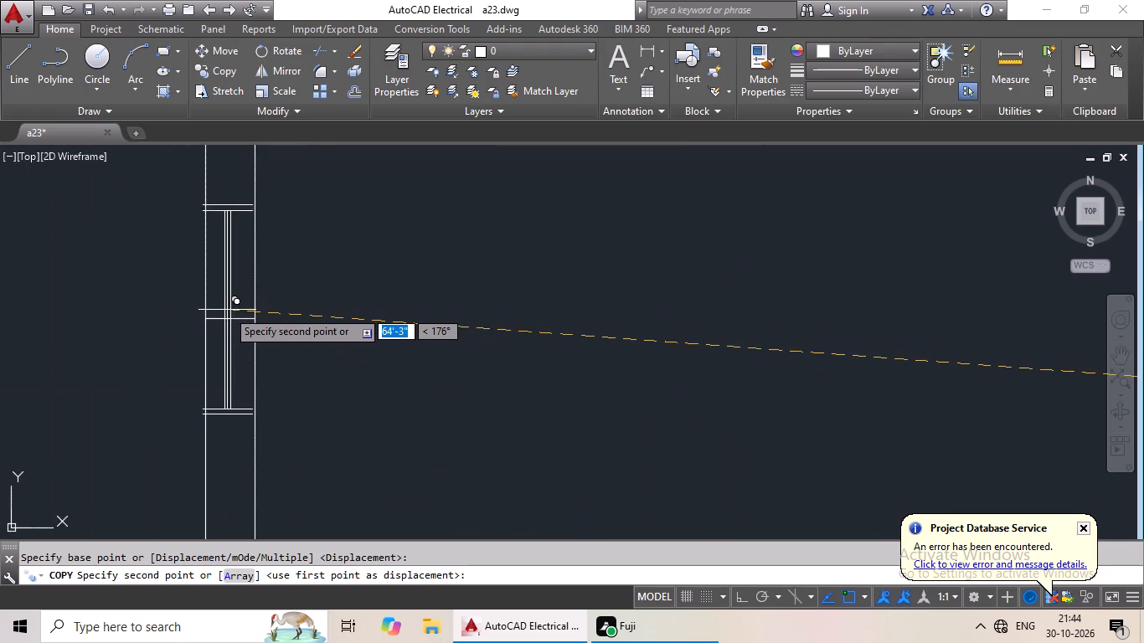
left_click(230, 320)
Copy the eastern set's 3' vertical symbol from its centre to the east exterior wall marker of the northeastern L-shaped room, south of the small room.
scroll(359, 301, "down", 3)
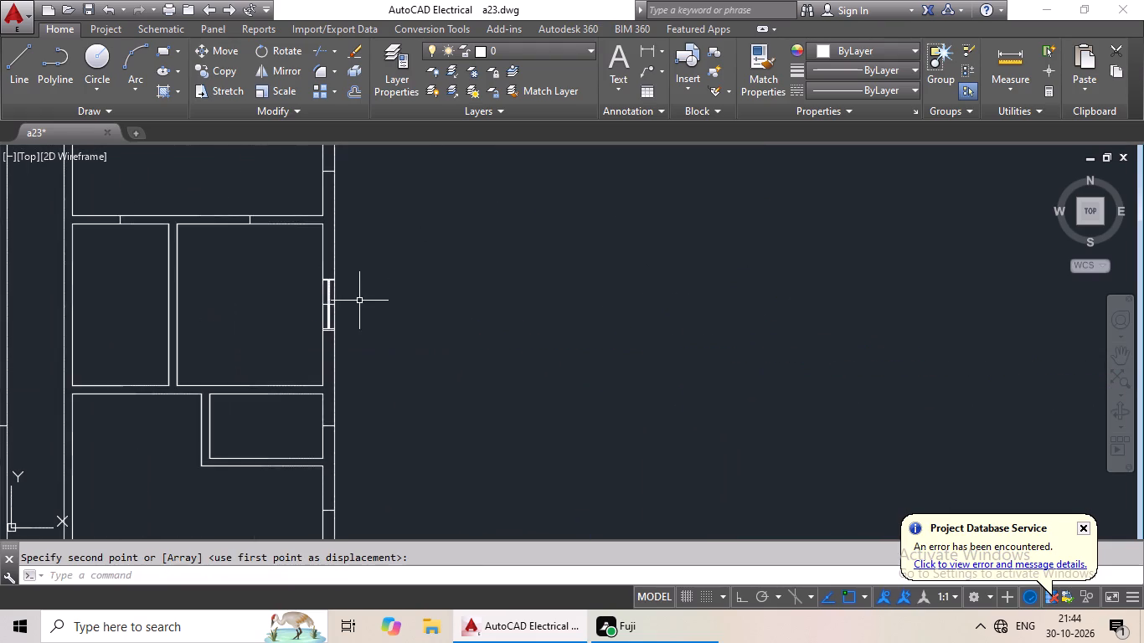
scroll(376, 297, "down", 1)
middle_click_drag(413, 291, 383, 332)
middle_click_drag(437, 305, 385, 325)
middle_click_drag(468, 325, 349, 306)
scroll(796, 399, "up", 3)
left_click_drag(789, 270, 765, 297)
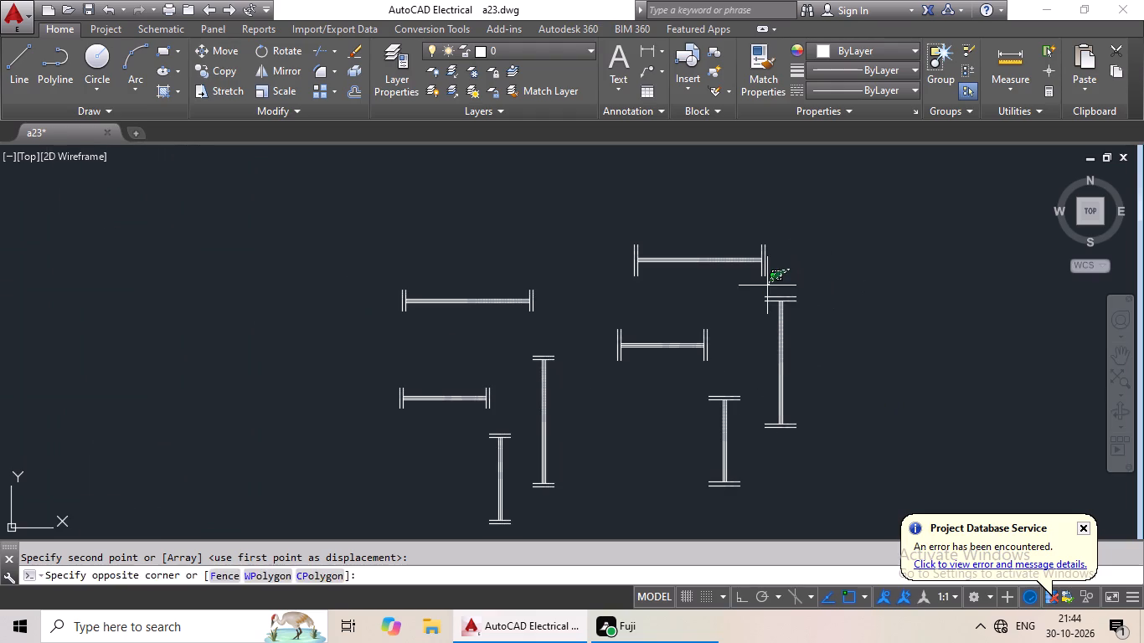
left_click_drag(765, 297, 756, 430)
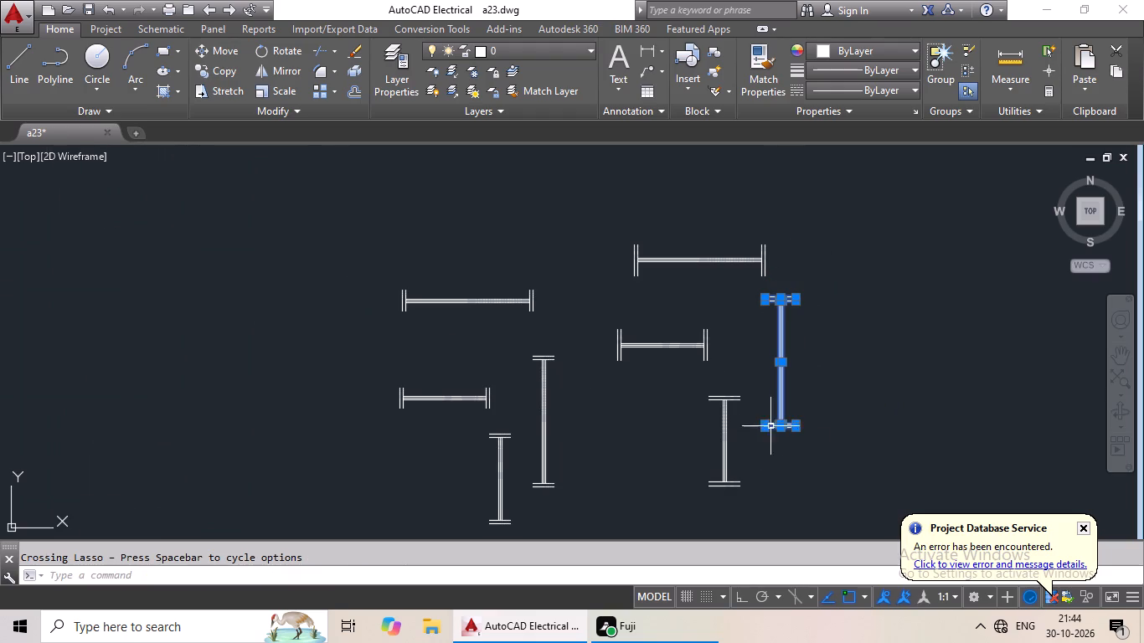
left_click(188, 69)
left_click(199, 67)
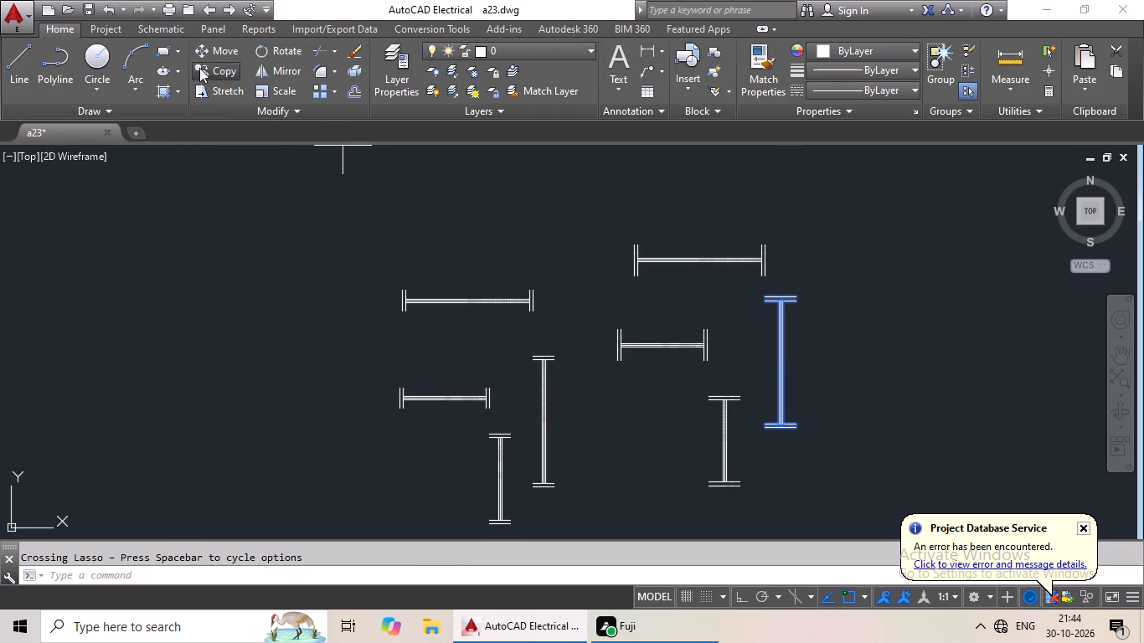
scroll(786, 373, "up", 3)
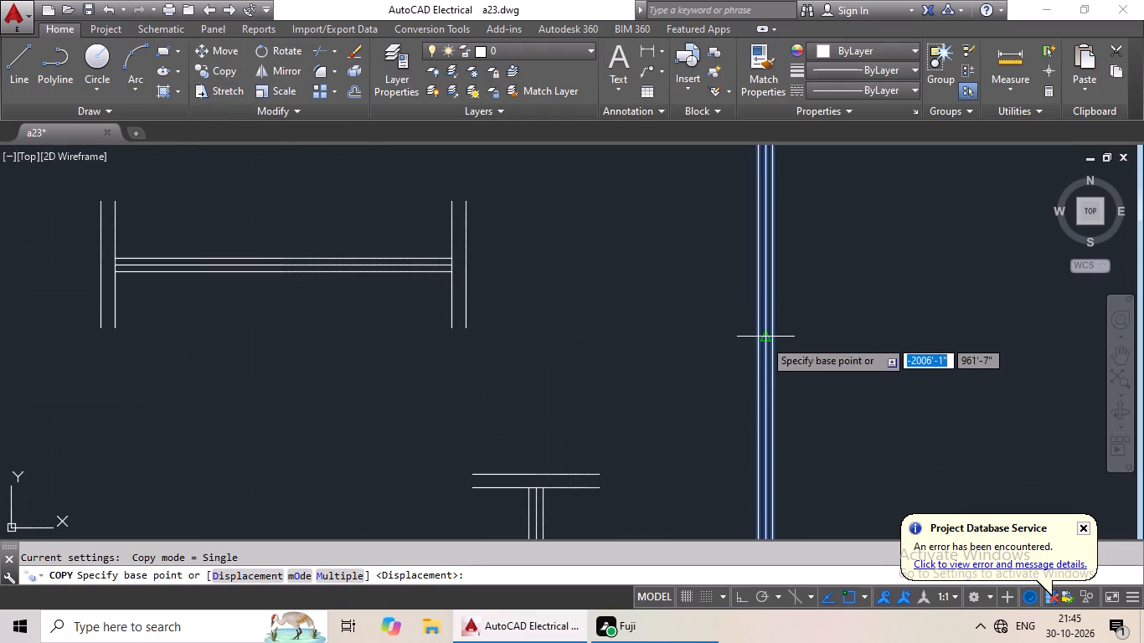
left_click(764, 338)
scroll(510, 380, "down", 1)
scroll(352, 452, "down", 4)
middle_click_drag(348, 452, 613, 395)
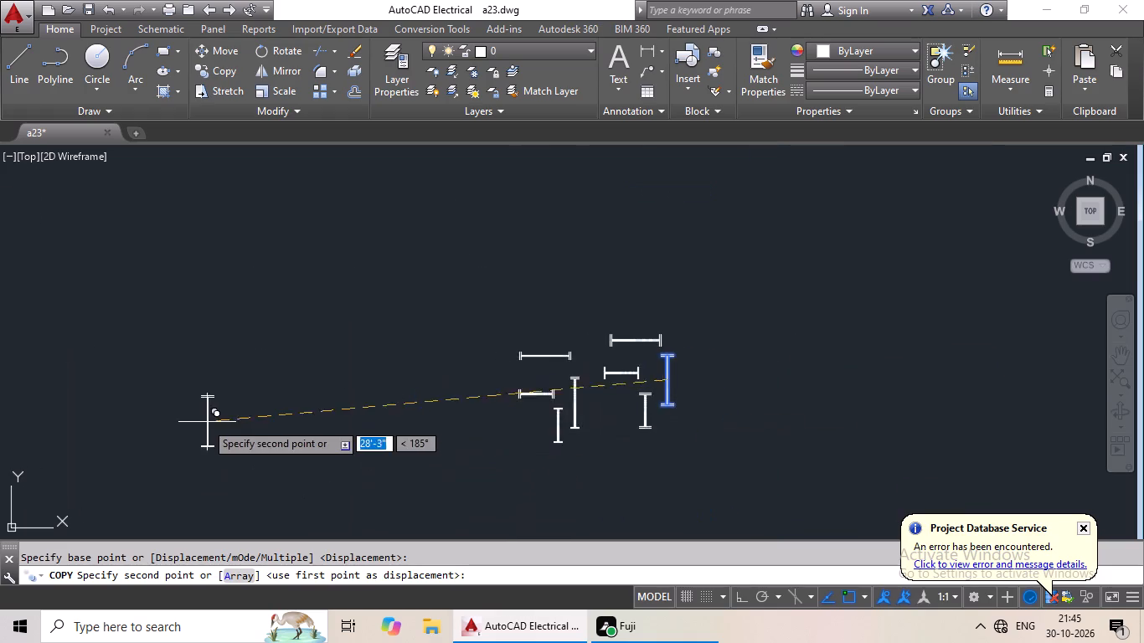
scroll(204, 422, "down", 2)
middle_click_drag(204, 417, 554, 415)
middle_click_drag(316, 411, 473, 412)
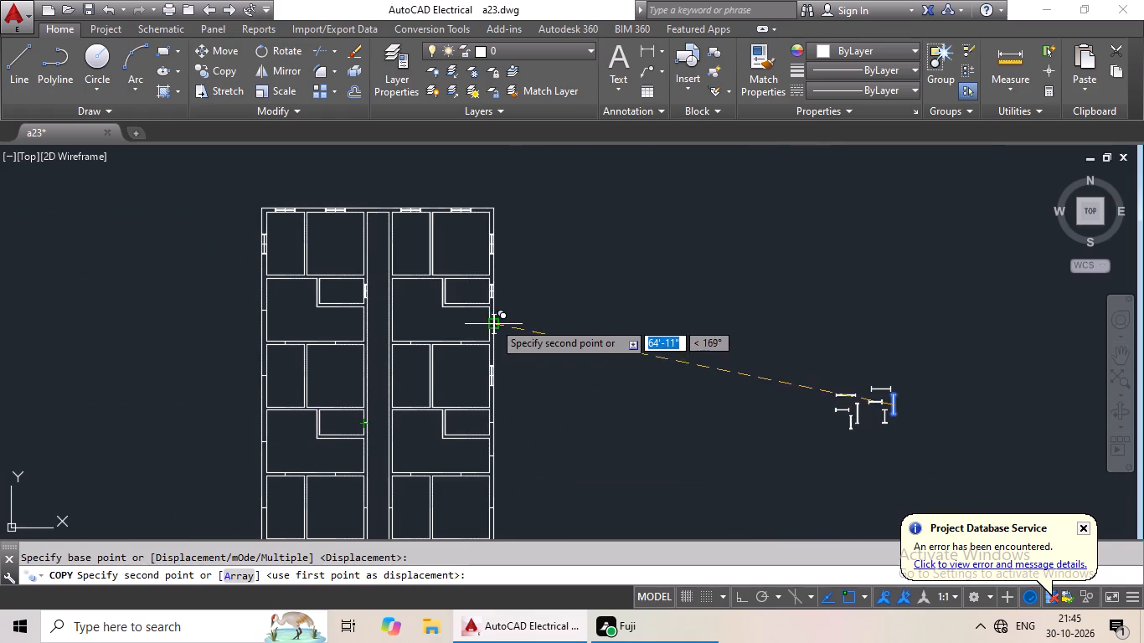
scroll(493, 321, "up", 5)
left_click(458, 348)
Copy the western set's 3' horizontal symbol from its centre to the eastern marker in the northeastern L-shaped room's south wall.
scroll(605, 341, "down", 3)
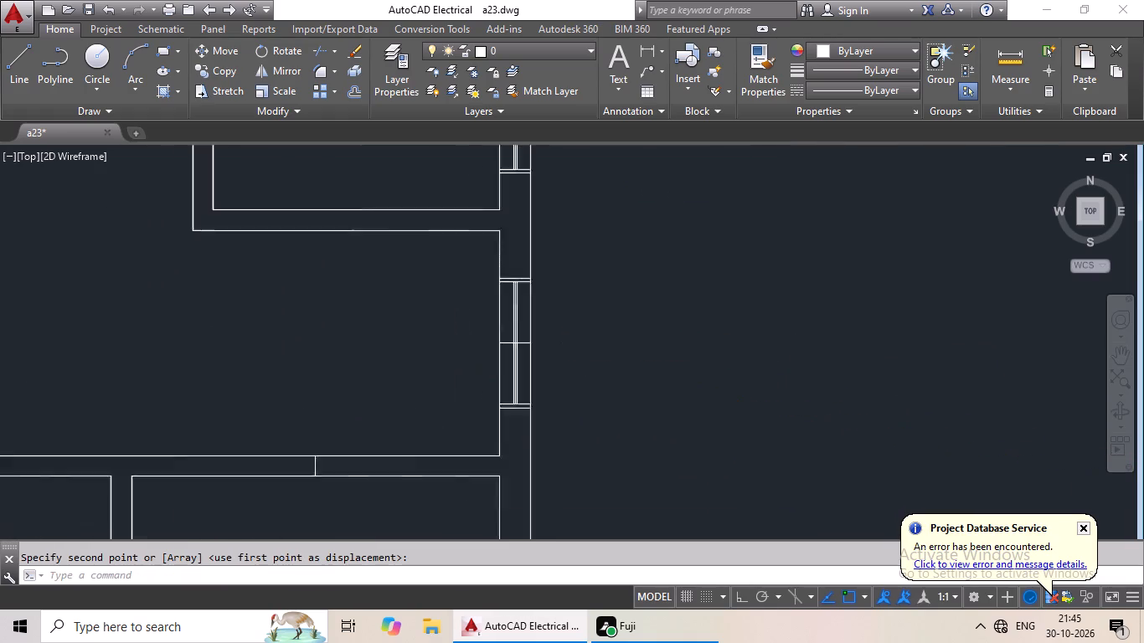
scroll(605, 341, "down", 1)
middle_click_drag(670, 362, 563, 340)
middle_click_drag(631, 352, 578, 350)
middle_click_drag(665, 365, 534, 339)
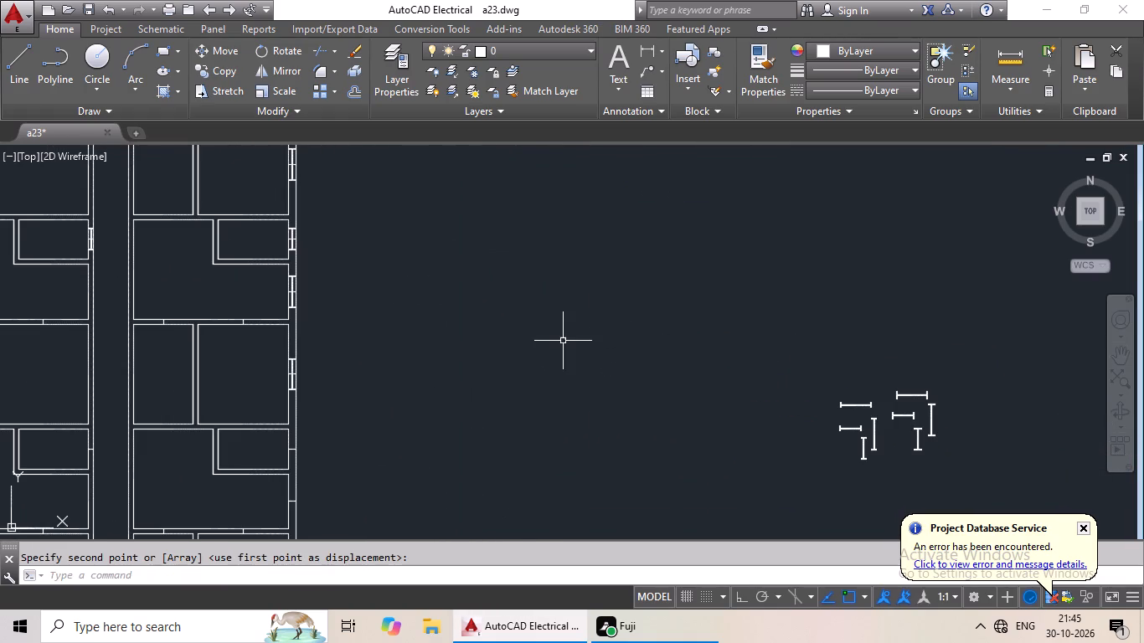
middle_click_drag(623, 321, 492, 270)
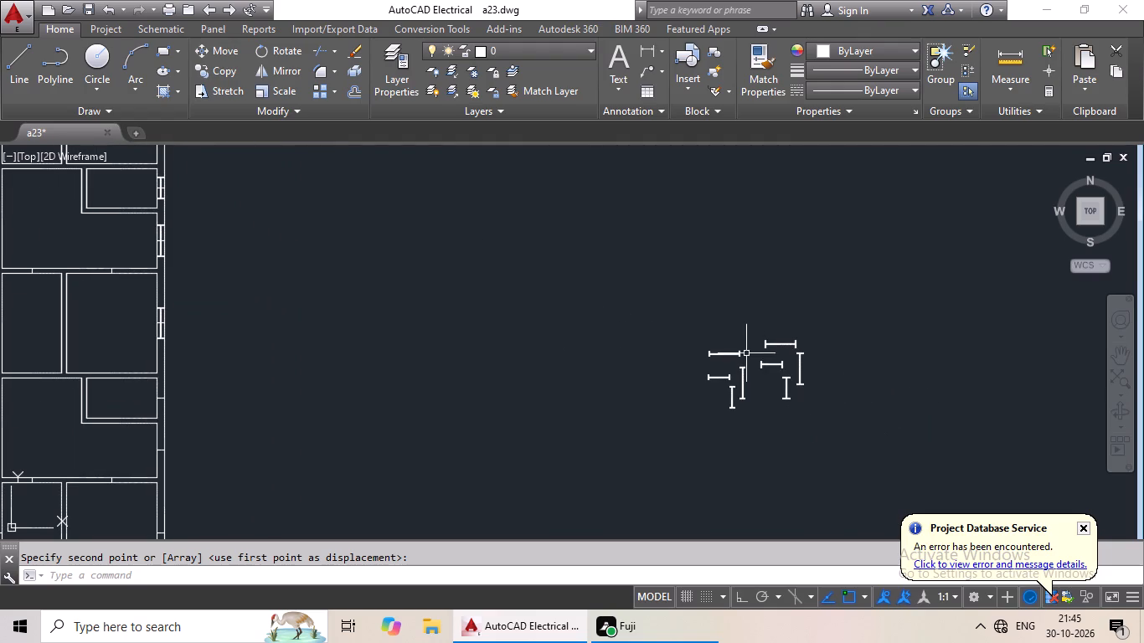
scroll(741, 358, "up", 4)
left_click_drag(703, 290, 651, 370)
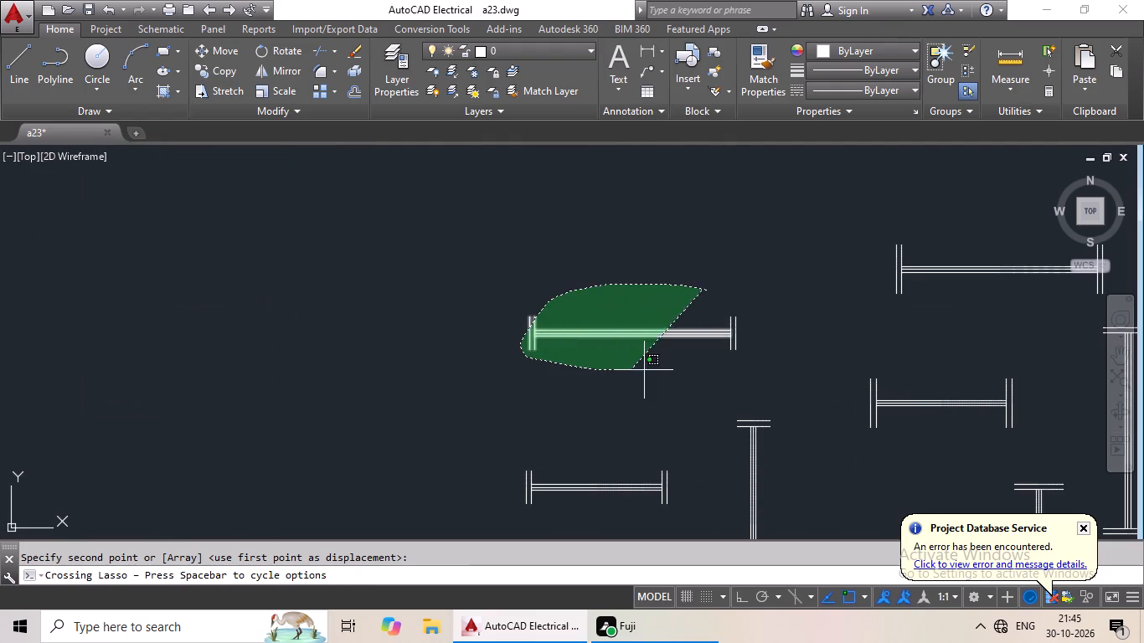
left_click_drag(651, 370, 749, 355)
left_click(240, 76)
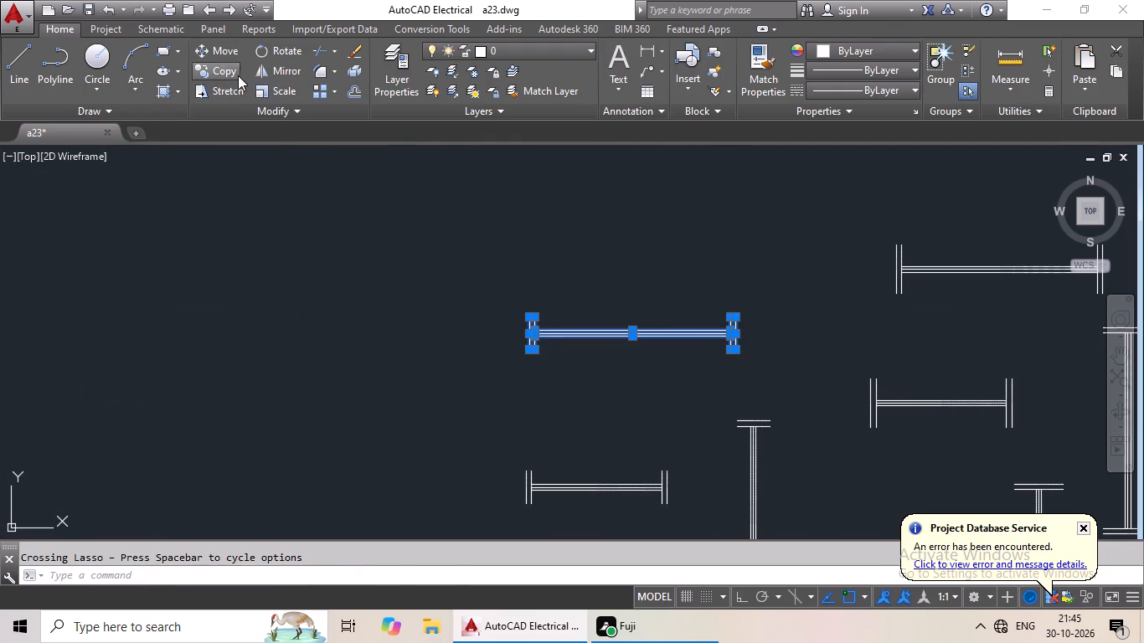
left_click(233, 73)
scroll(645, 338, "up", 3)
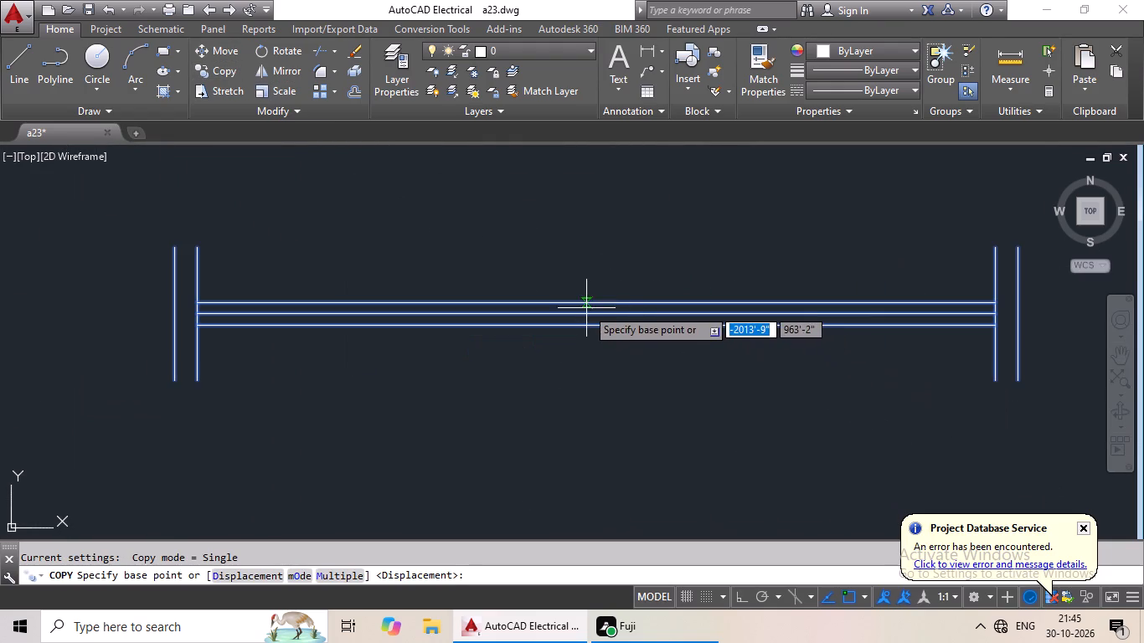
left_click_drag(599, 313, 589, 315)
scroll(350, 325, "down", 2)
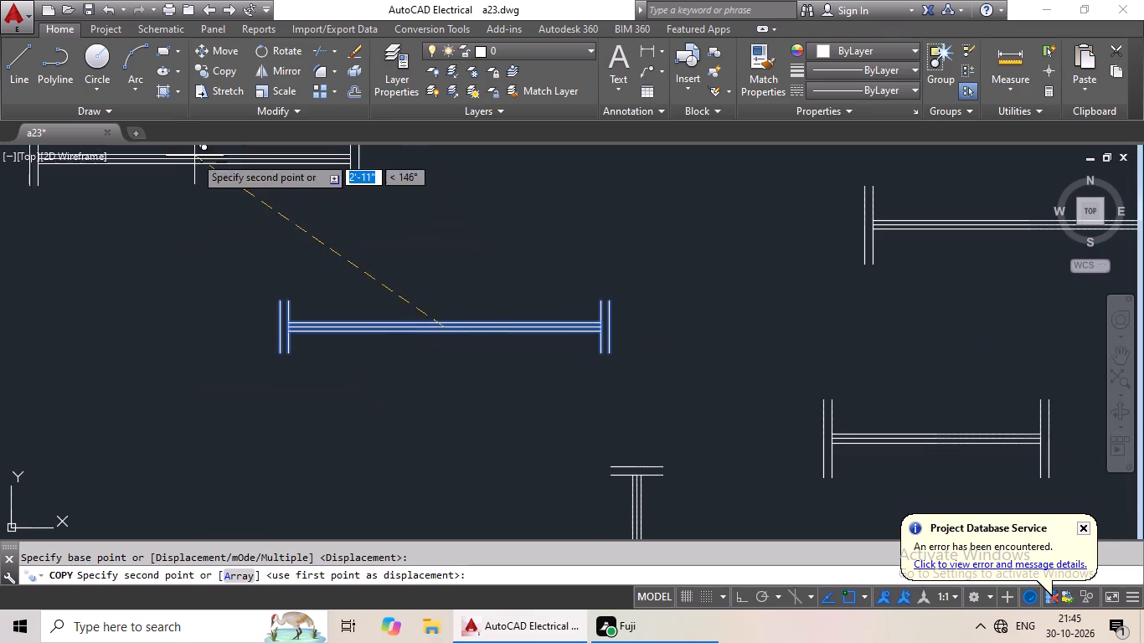
scroll(362, 331, "down", 2)
middle_click_drag(353, 314, 813, 320)
scroll(430, 358, "down", 4)
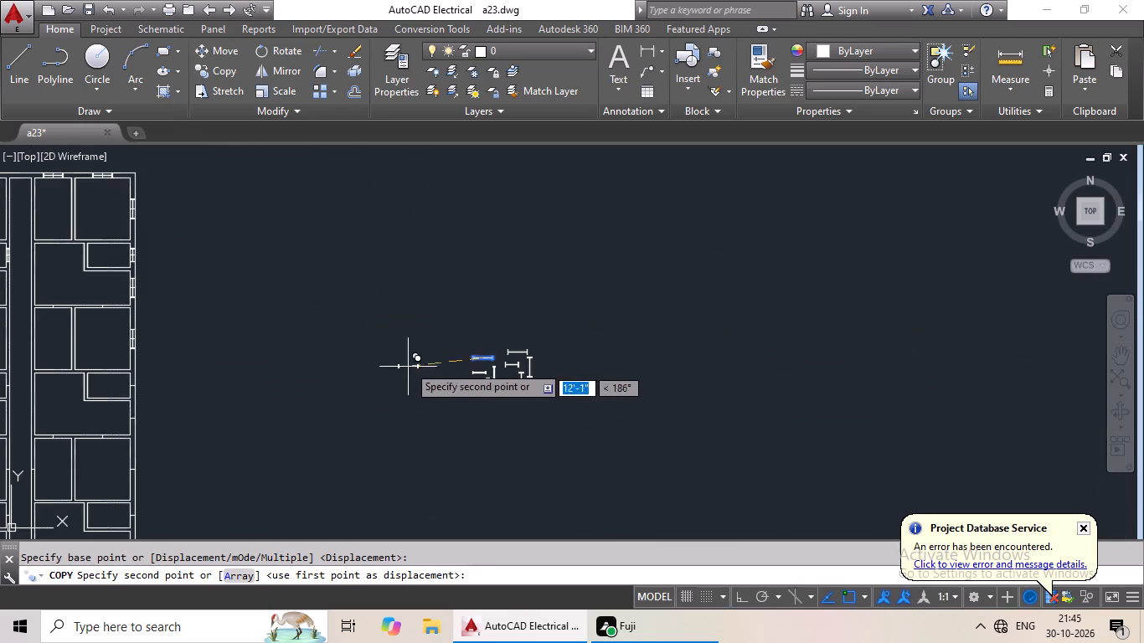
middle_click_drag(340, 371, 632, 361)
scroll(382, 294, "up", 4)
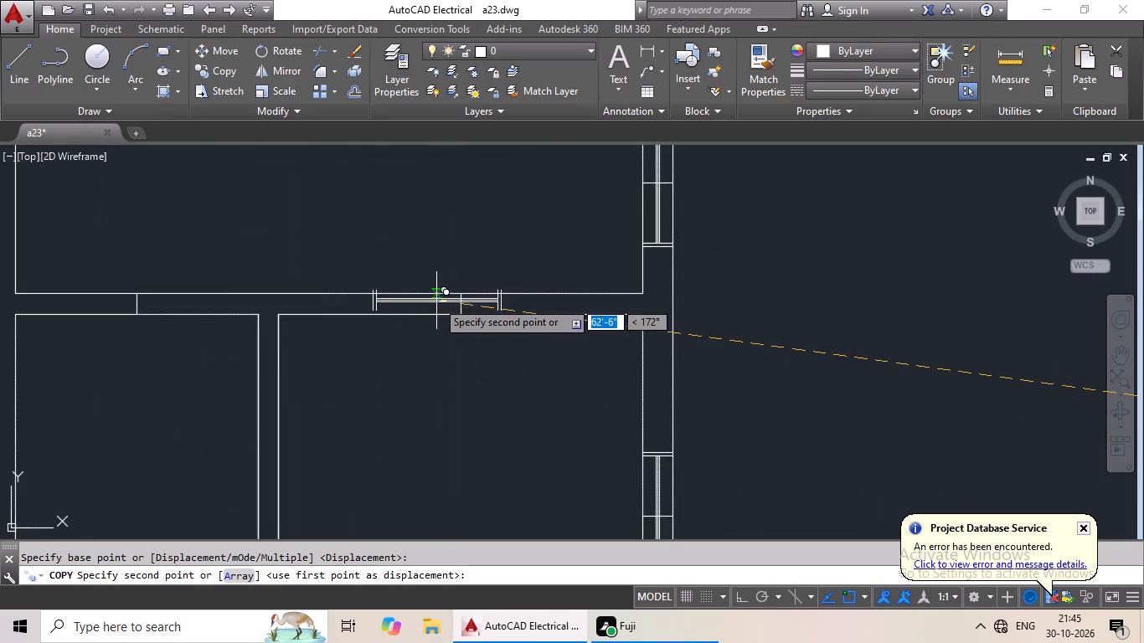
left_click(464, 305)
Copy the western set's 3' horizontal symbol from its centre to the western marker in the northeastern L-shaped room's south wall.
scroll(708, 313, "down", 3)
middle_click_drag(811, 327, 614, 327)
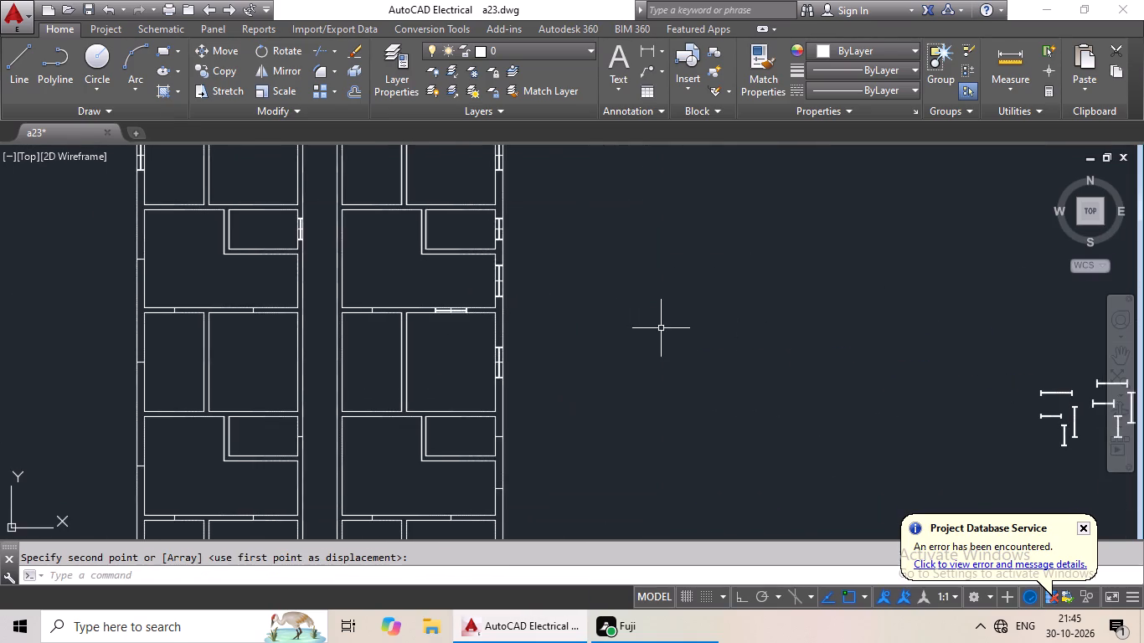
middle_click_drag(691, 327, 509, 327)
middle_click_drag(755, 369, 587, 336)
scroll(746, 367, "up", 4)
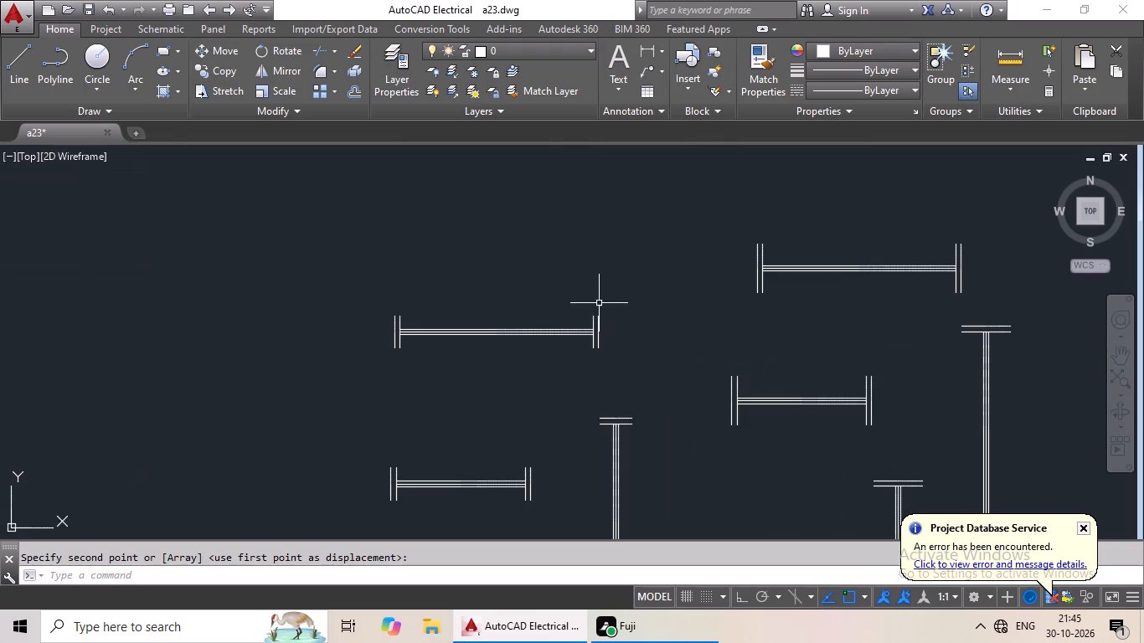
left_click_drag(569, 287, 628, 342)
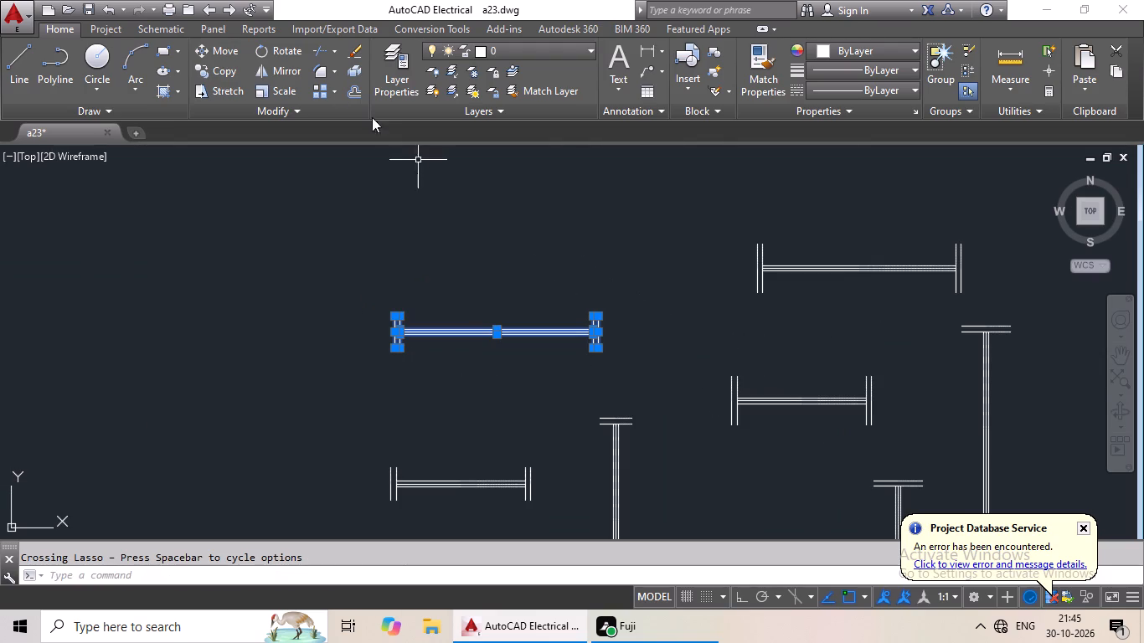
left_click(229, 69)
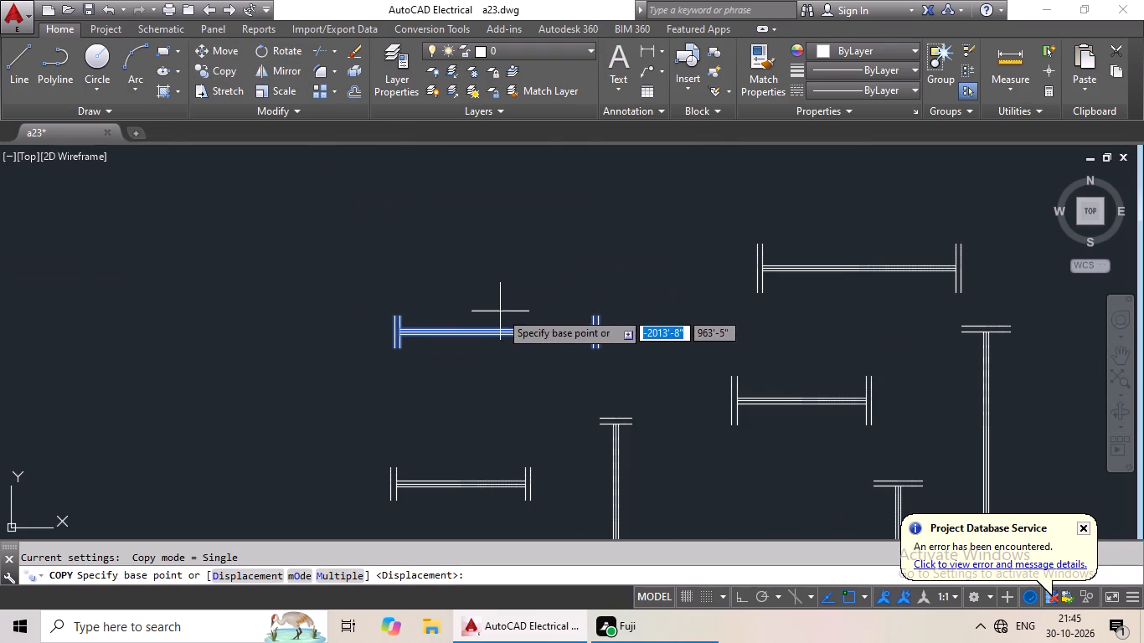
scroll(499, 337, "up", 3)
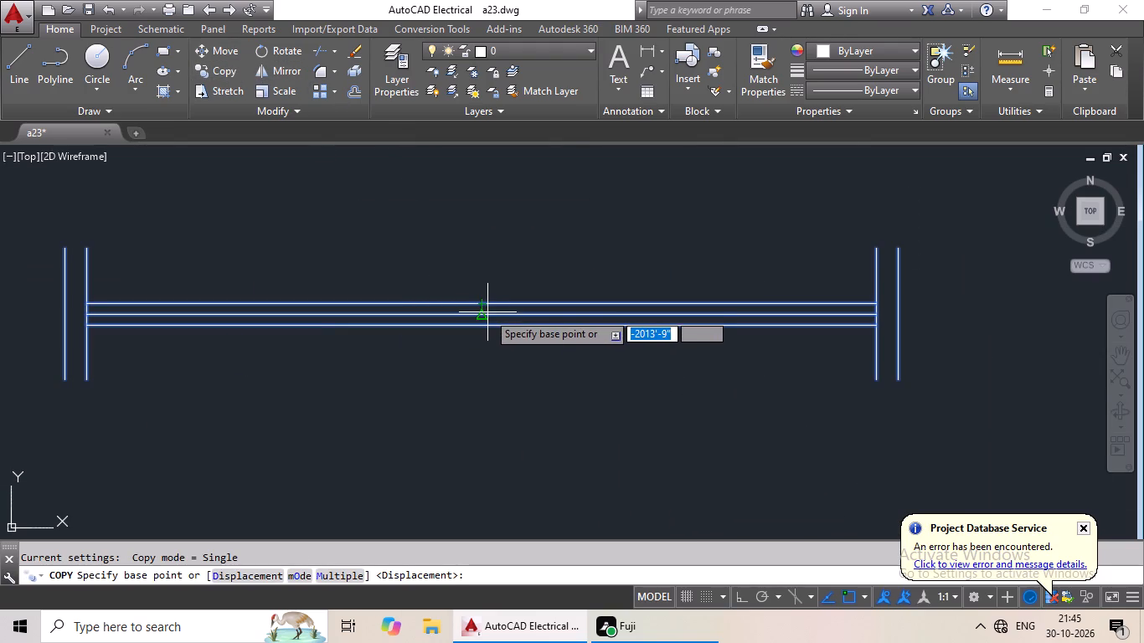
left_click(482, 313)
scroll(291, 312, "down", 4)
middle_click_drag(264, 316, 523, 257)
scroll(235, 310, "down", 2)
middle_click_drag(234, 310, 501, 306)
middle_click_drag(276, 293, 648, 342)
middle_click_drag(143, 246, 473, 324)
middle_click_drag(336, 297, 520, 337)
scroll(416, 313, "up", 4)
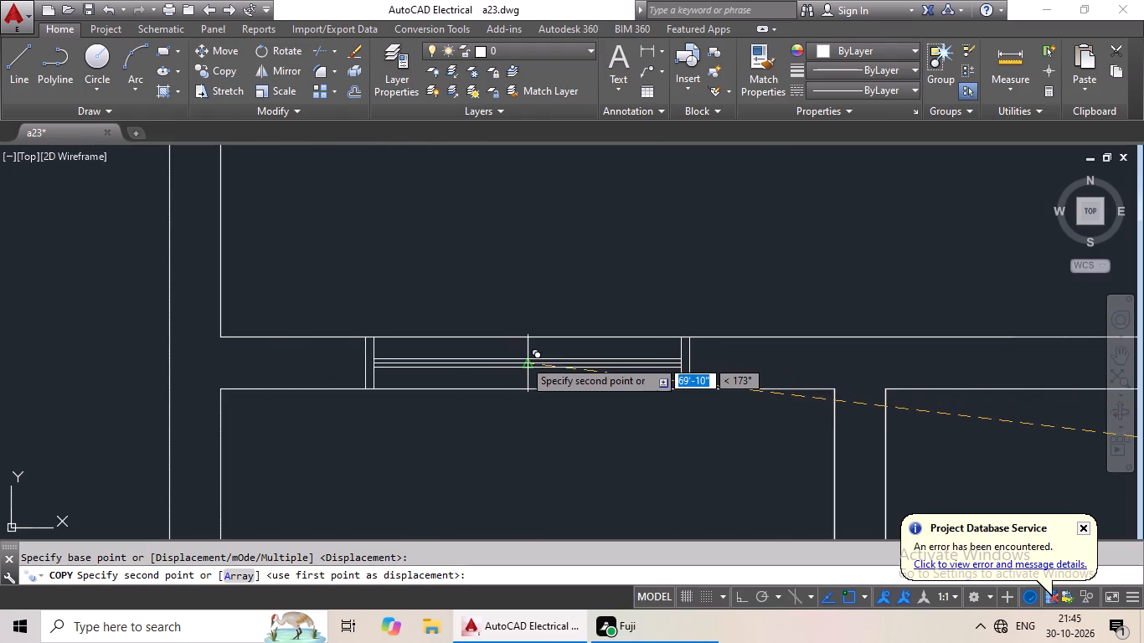
left_click(526, 360)
Copy the eastern set's 3' vertical symbol from its centre to the west exterior wall marker of the northwestern L-shaped room.
scroll(630, 314, "down", 4)
middle_click_drag(647, 327, 507, 267)
middle_click_drag(539, 337, 655, 315)
middle_click_drag(625, 321, 556, 401)
scroll(871, 325, "down", 1)
middle_click_drag(873, 323, 538, 323)
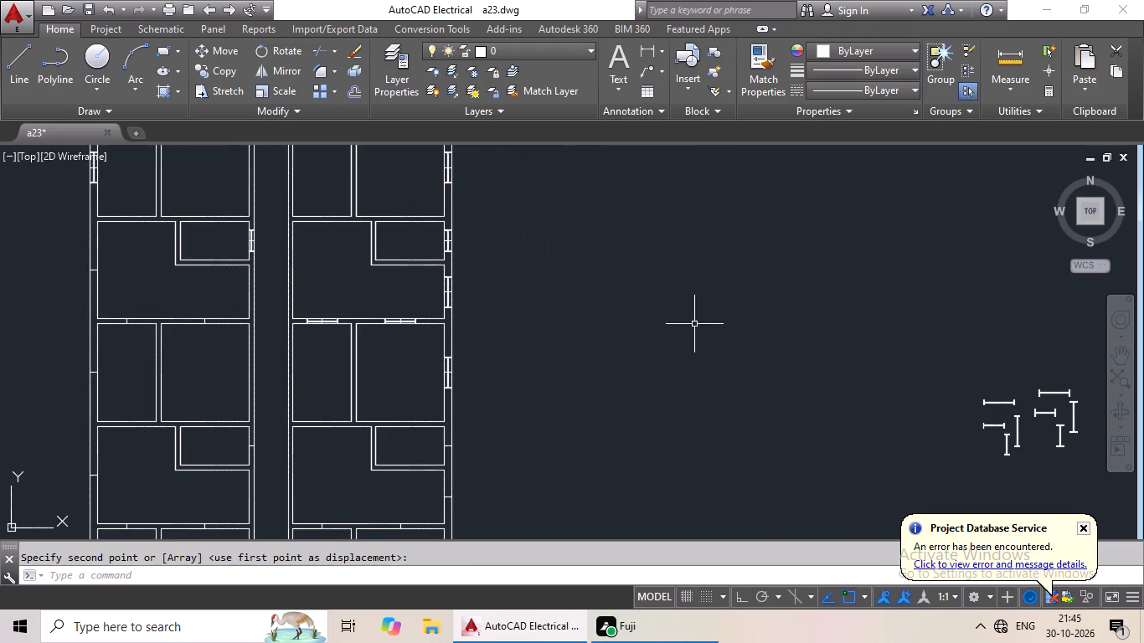
middle_click_drag(729, 327, 451, 280)
scroll(799, 369, "up", 3)
left_click_drag(791, 306, 787, 306)
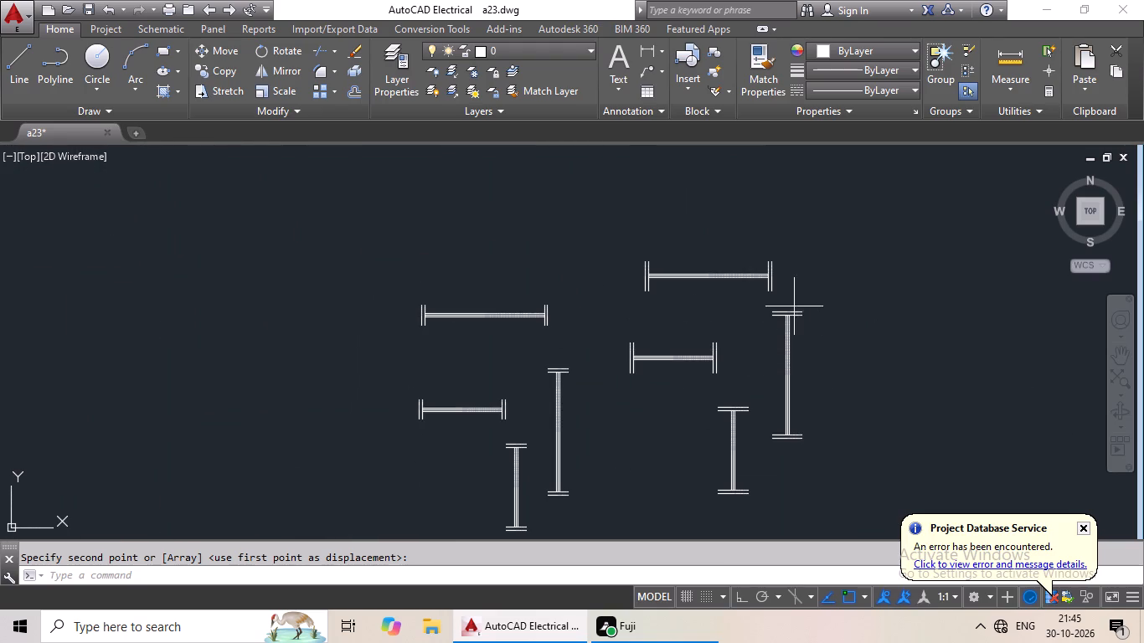
left_click_drag(787, 306, 822, 446)
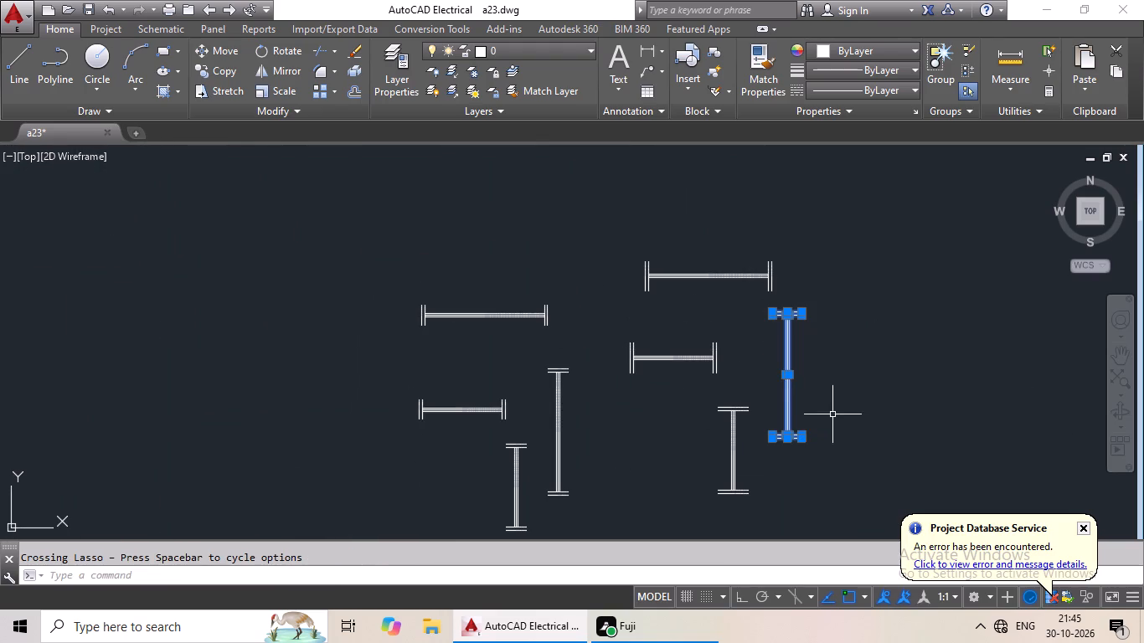
left_click(219, 72)
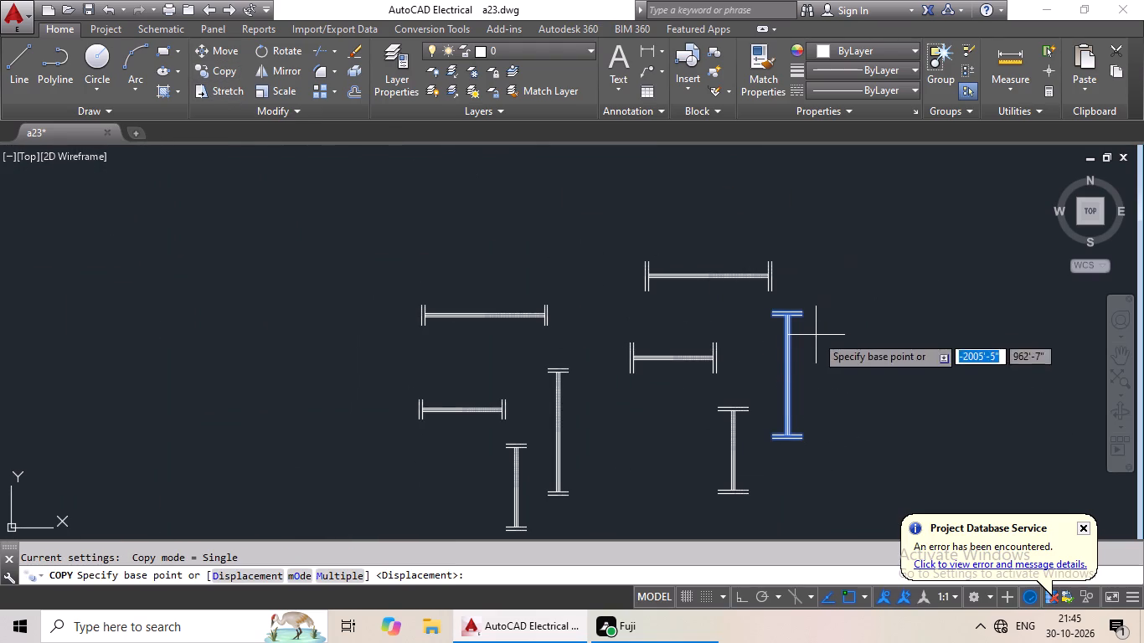
scroll(807, 387, "up", 4)
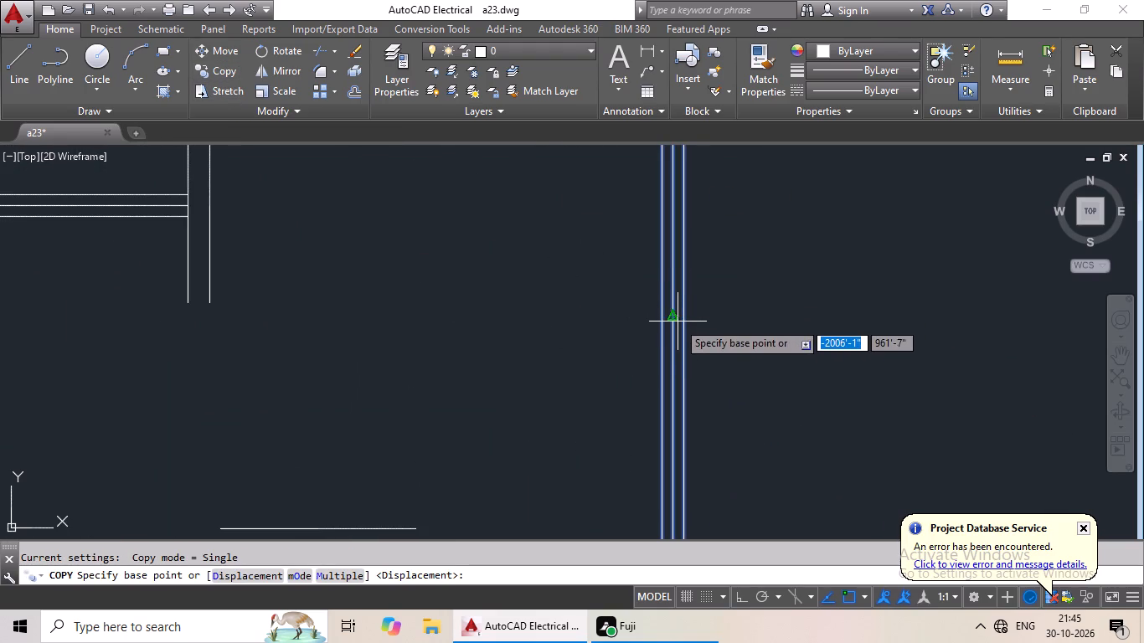
left_click(674, 315)
scroll(461, 313, "down", 5)
middle_click_drag(379, 318, 801, 276)
scroll(270, 325, "down", 2)
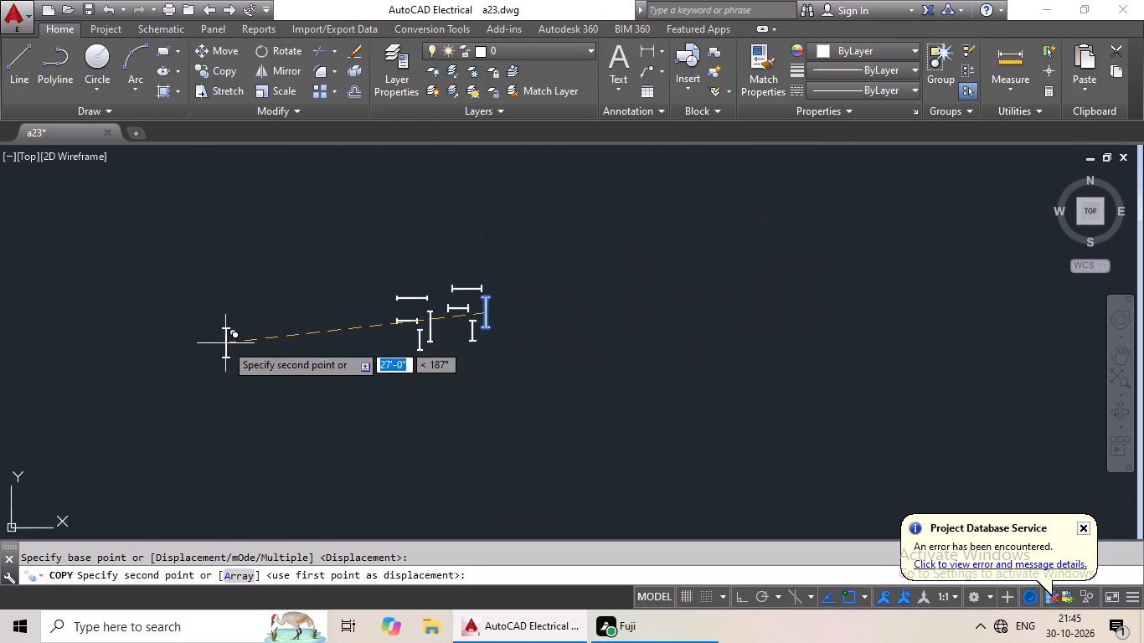
middle_click_drag(225, 343, 688, 332)
middle_click_drag(255, 304, 616, 358)
middle_click_drag(303, 239, 313, 287)
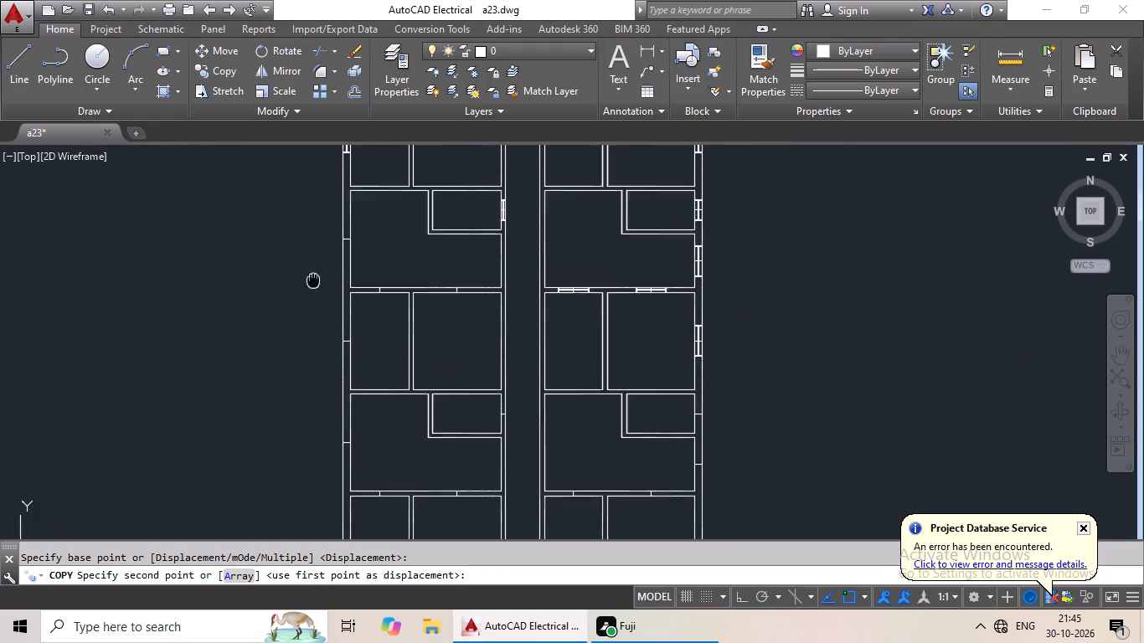
middle_click_drag(313, 287, 314, 327)
scroll(354, 311, "up", 4)
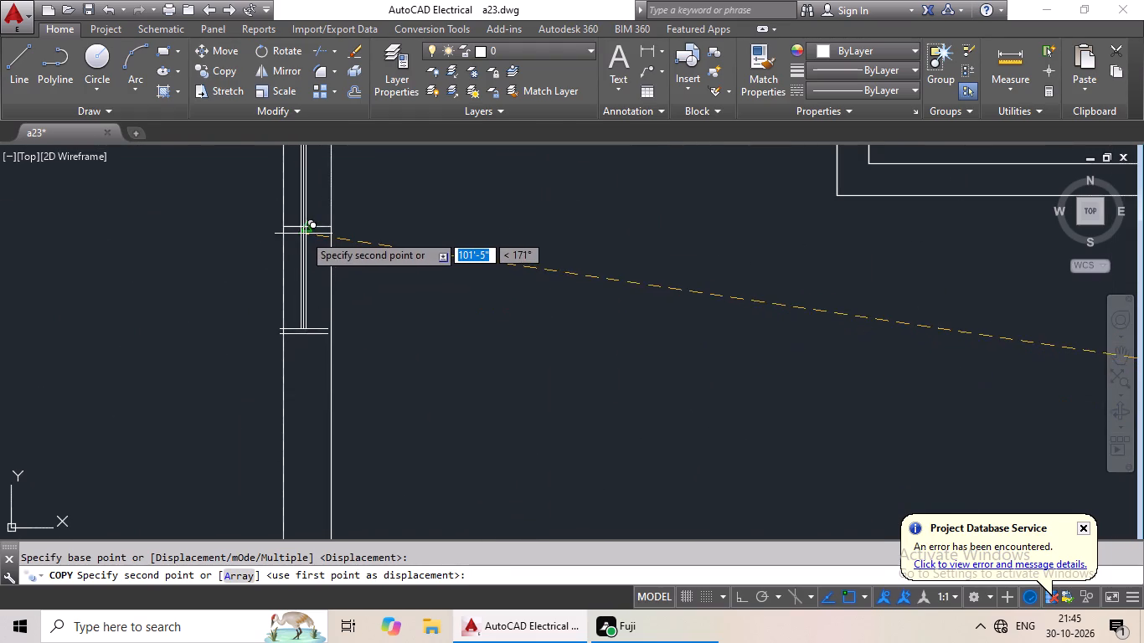
left_click(305, 226)
Copy the western set's 3' horizontal symbol from its centre to the eastern marker in the northwestern L-shaped room's south wall.
scroll(502, 256, "down", 4)
middle_click_drag(514, 269, 303, 255)
scroll(669, 312, "down", 1)
middle_click_drag(720, 323, 379, 266)
right_click(642, 292)
scroll(641, 292, "up", 4)
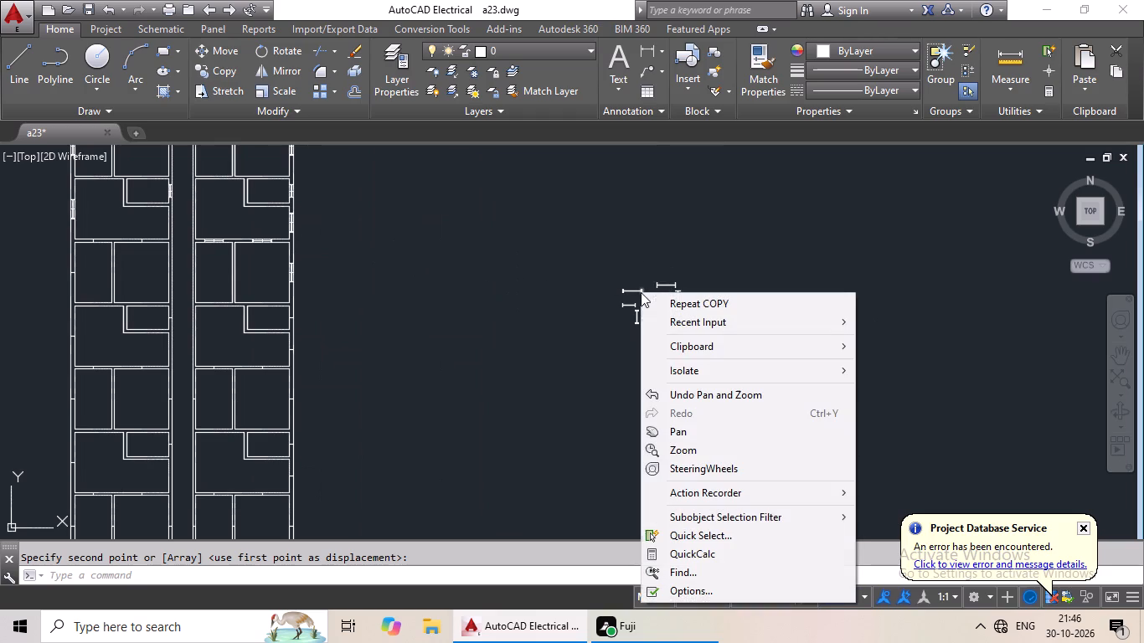
scroll(602, 276, "up", 2)
key("Escape")
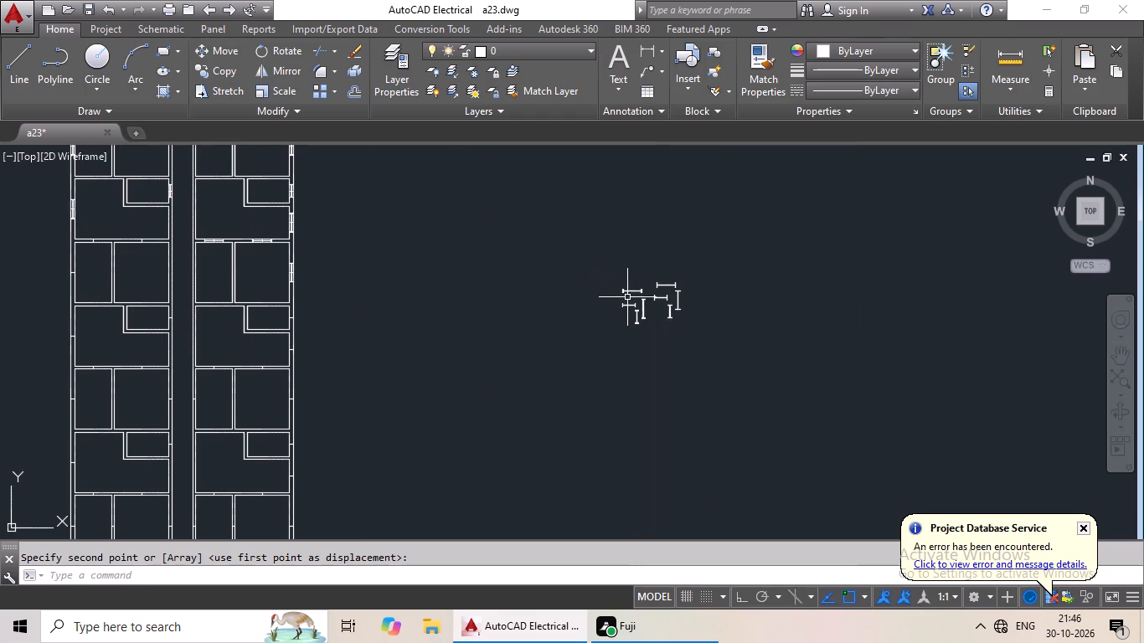
scroll(636, 296, "up", 4)
left_click_drag(620, 234, 644, 279)
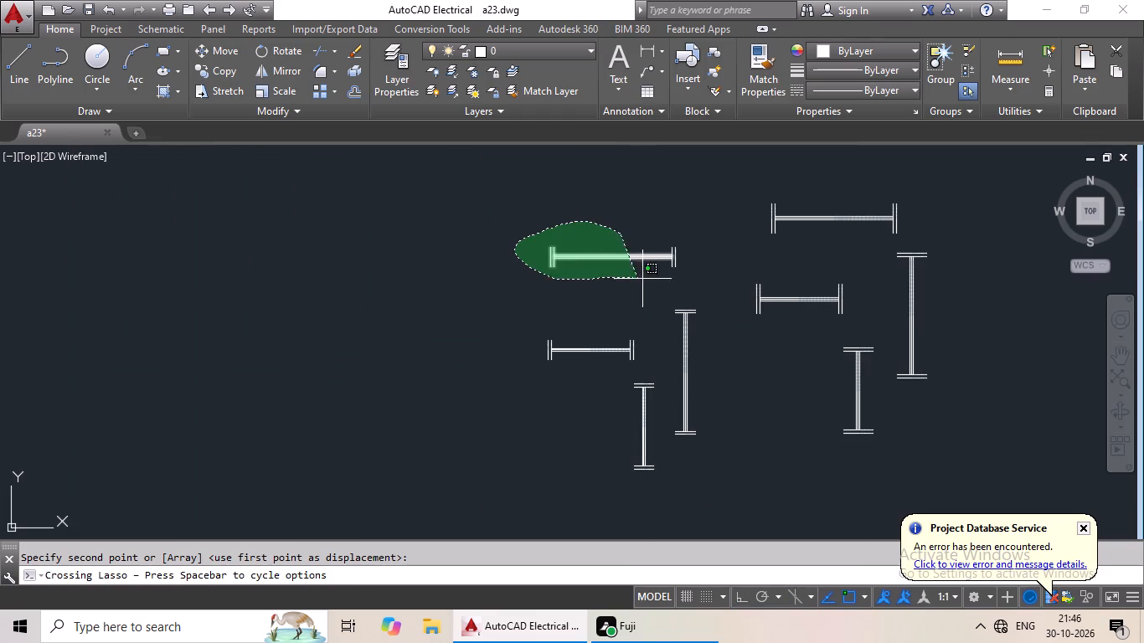
left_click_drag(644, 279, 706, 265)
left_click(195, 67)
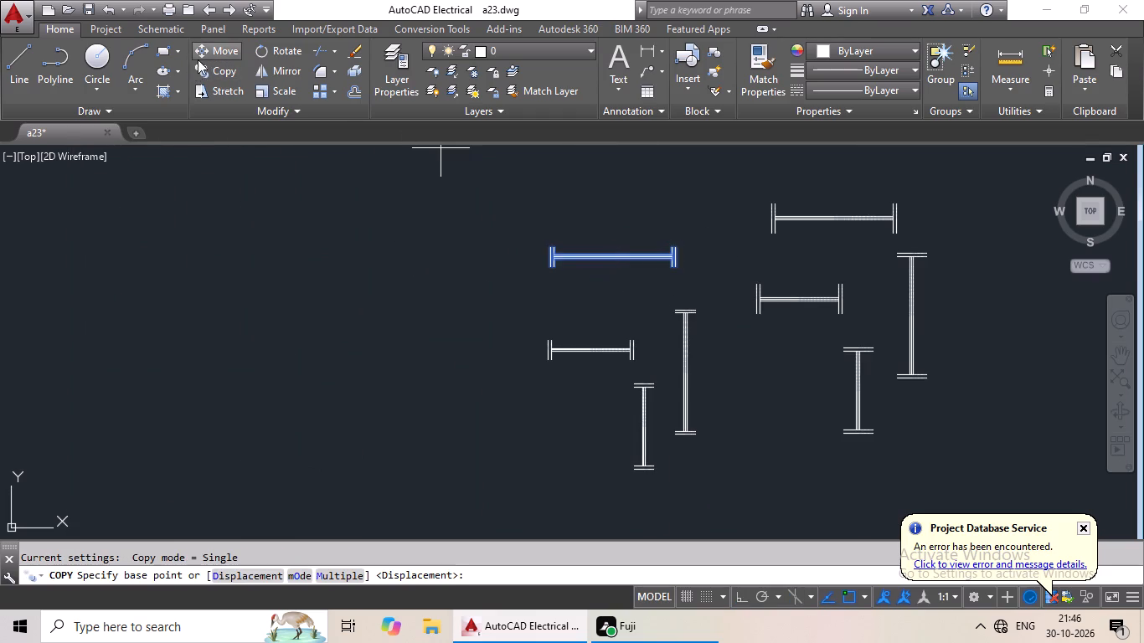
scroll(642, 268, "up", 2)
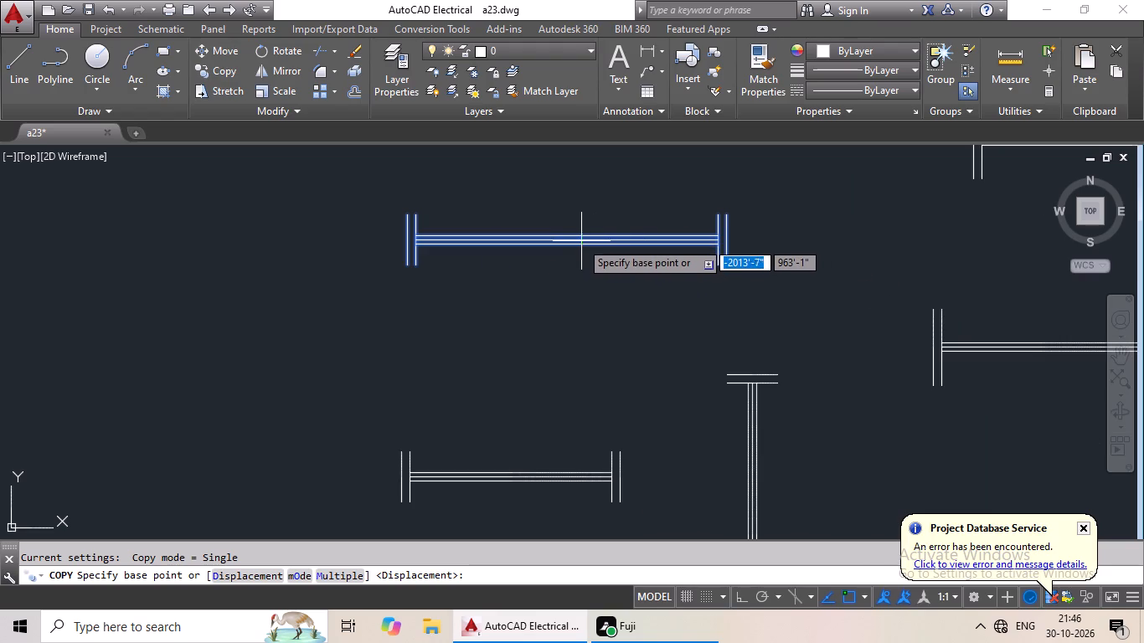
scroll(589, 234, "up", 3)
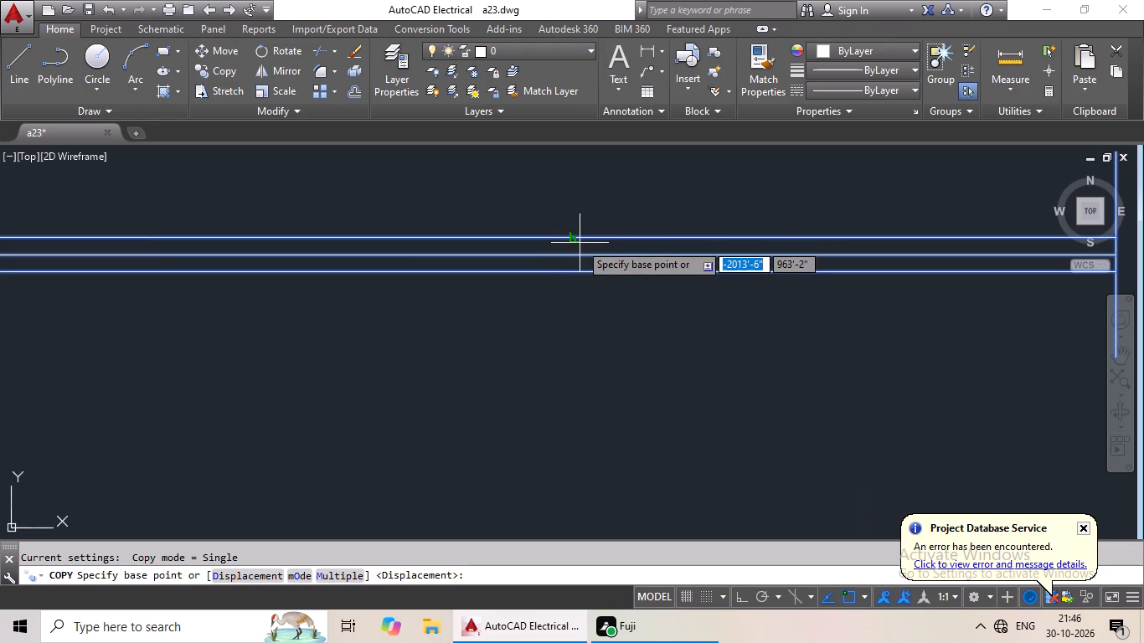
left_click(499, 253)
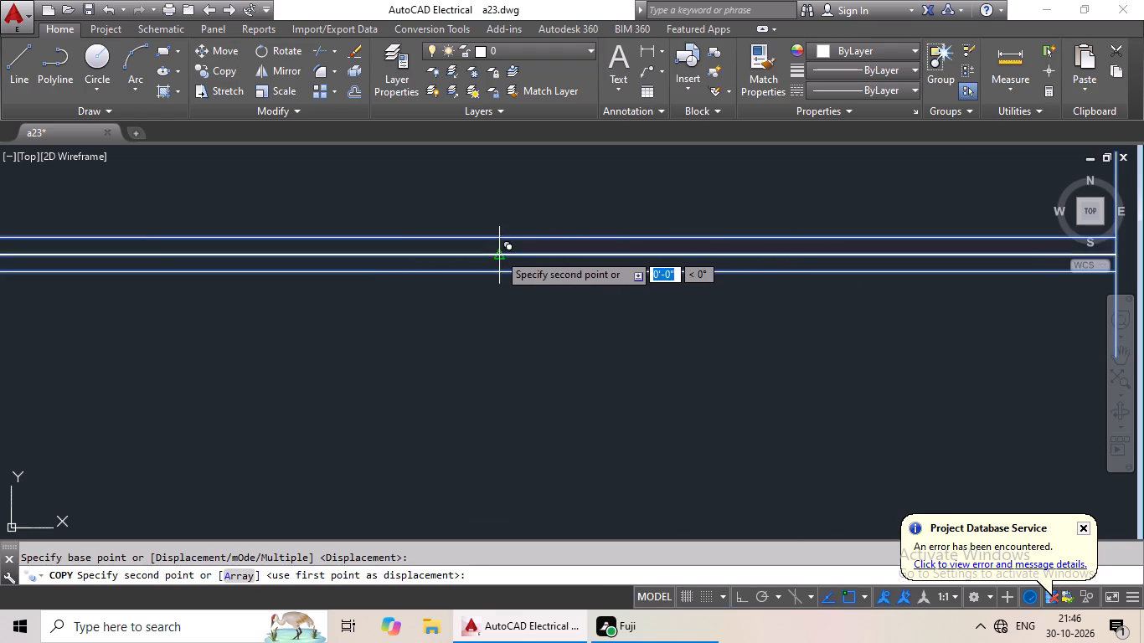
scroll(343, 296, "down", 5)
middle_click_drag(342, 298, 603, 220)
scroll(352, 282, "down", 2)
middle_click_drag(302, 311, 636, 245)
middle_click_drag(205, 263, 229, 270)
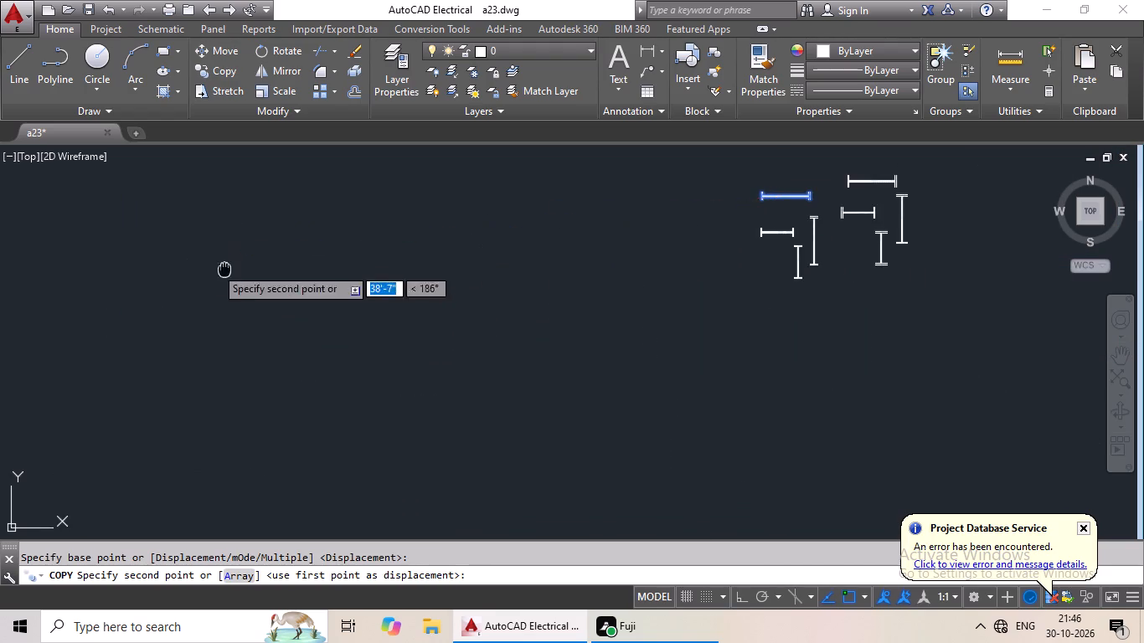
middle_click_drag(229, 270, 501, 271)
middle_click_drag(380, 278, 616, 291)
middle_click_drag(348, 270, 631, 286)
middle_click_drag(353, 264, 363, 341)
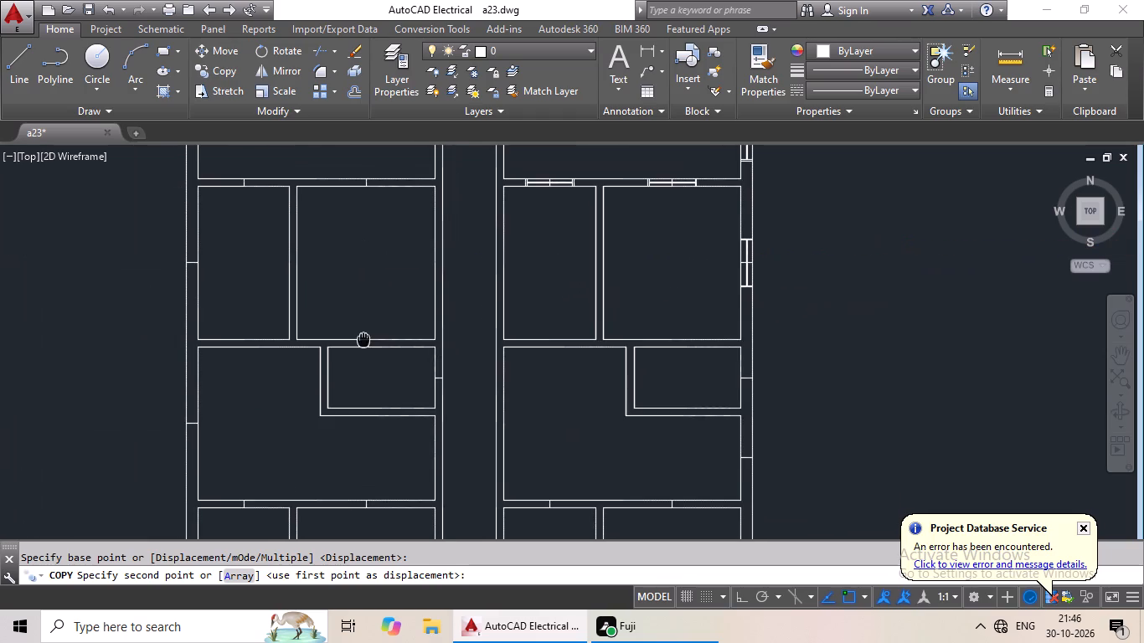
middle_click_drag(363, 341, 363, 342)
middle_click_drag(346, 250, 332, 336)
scroll(344, 261, "up", 5)
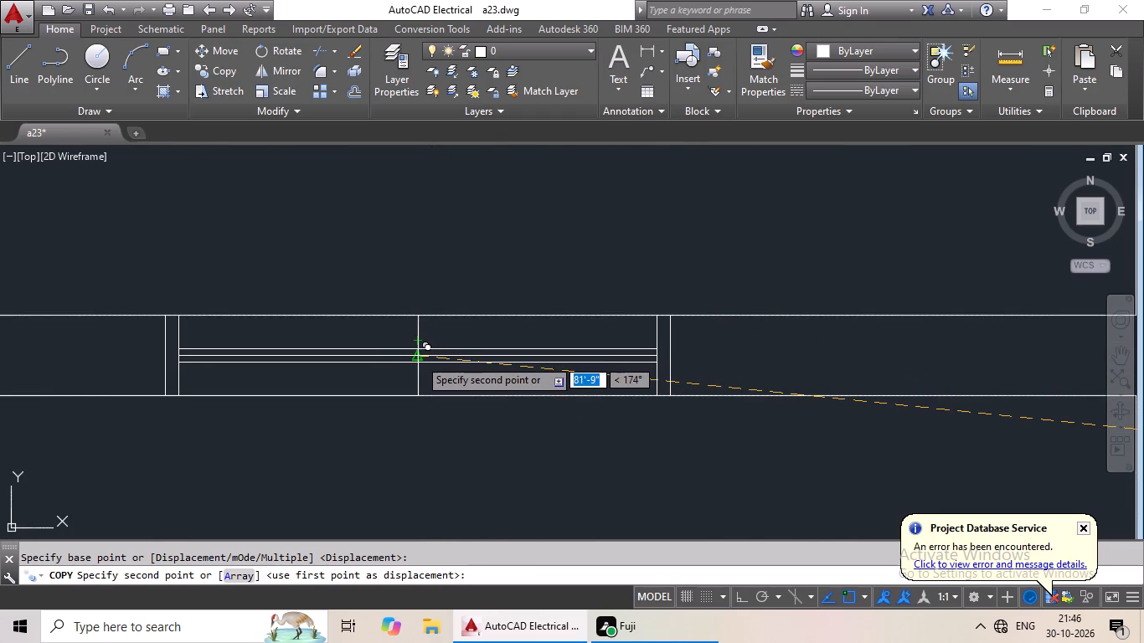
left_click(419, 358)
Copy the western set's 3' horizontal symbol from its centre to the western marker in the northwestern L-shaped room's south wall.
scroll(543, 326, "down", 5)
middle_click_drag(586, 344, 458, 321)
middle_click_drag(854, 358, 408, 280)
middle_click_drag(704, 328, 388, 327)
scroll(892, 351, "up", 3)
middle_click_drag(969, 364, 632, 315)
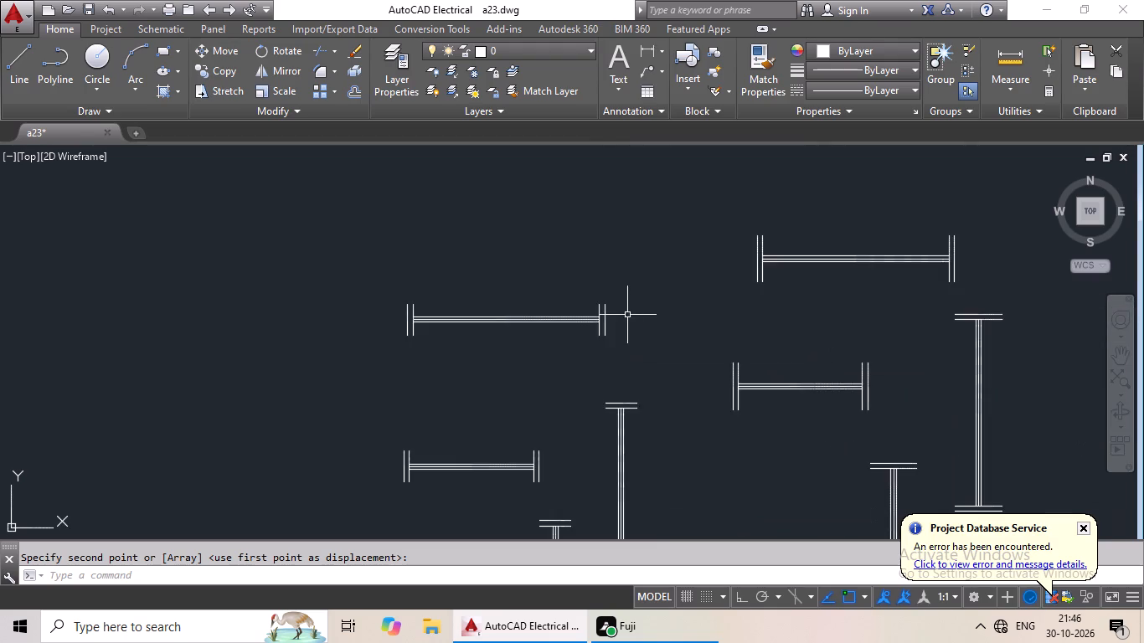
scroll(563, 308, "up", 1)
left_click_drag(509, 259, 674, 356)
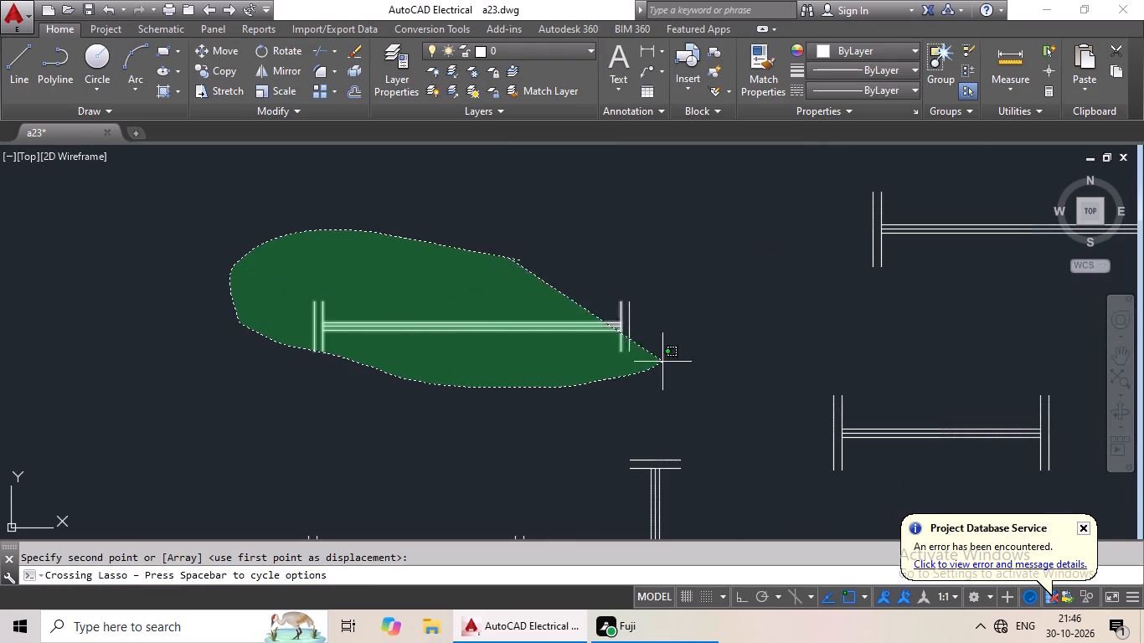
left_click_drag(674, 356, 662, 274)
left_click(211, 73)
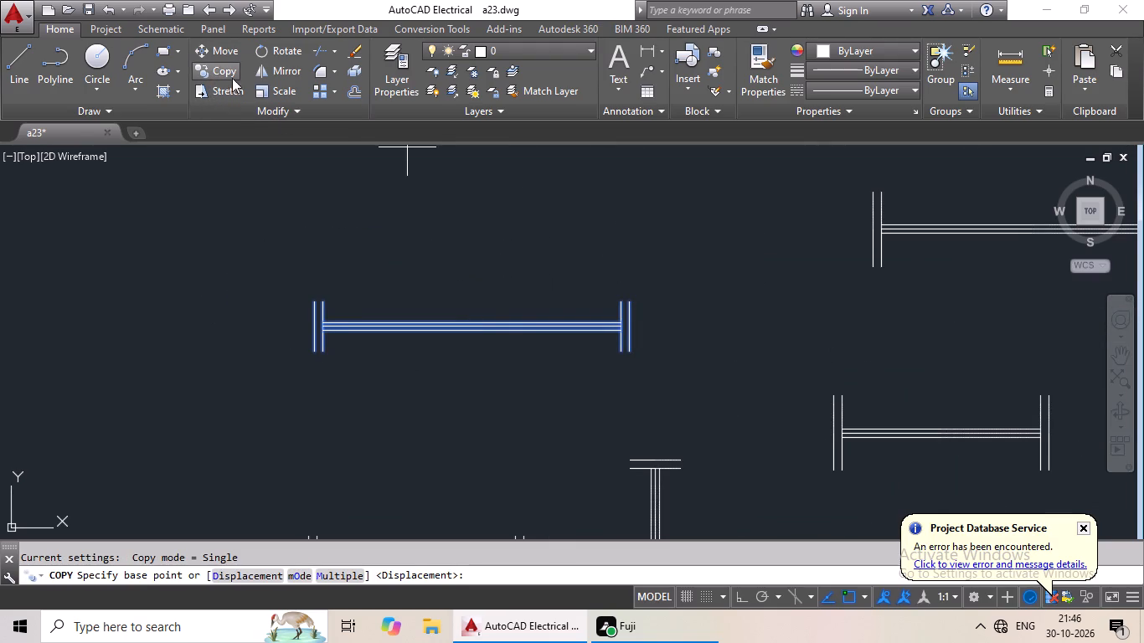
scroll(456, 321, "up", 3)
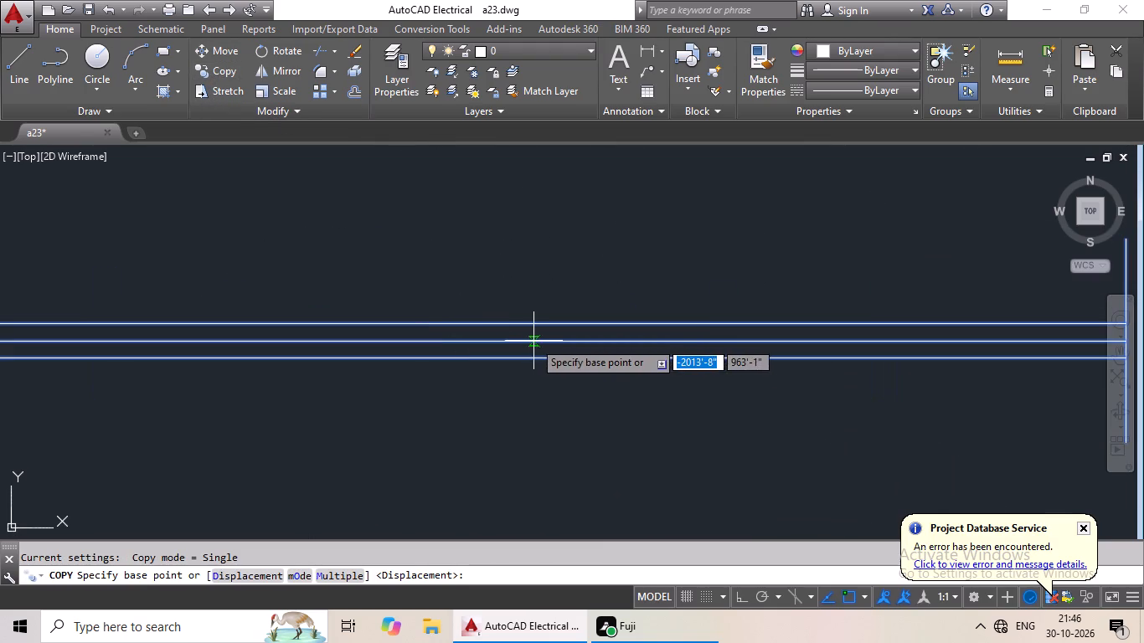
scroll(597, 343, "down", 1)
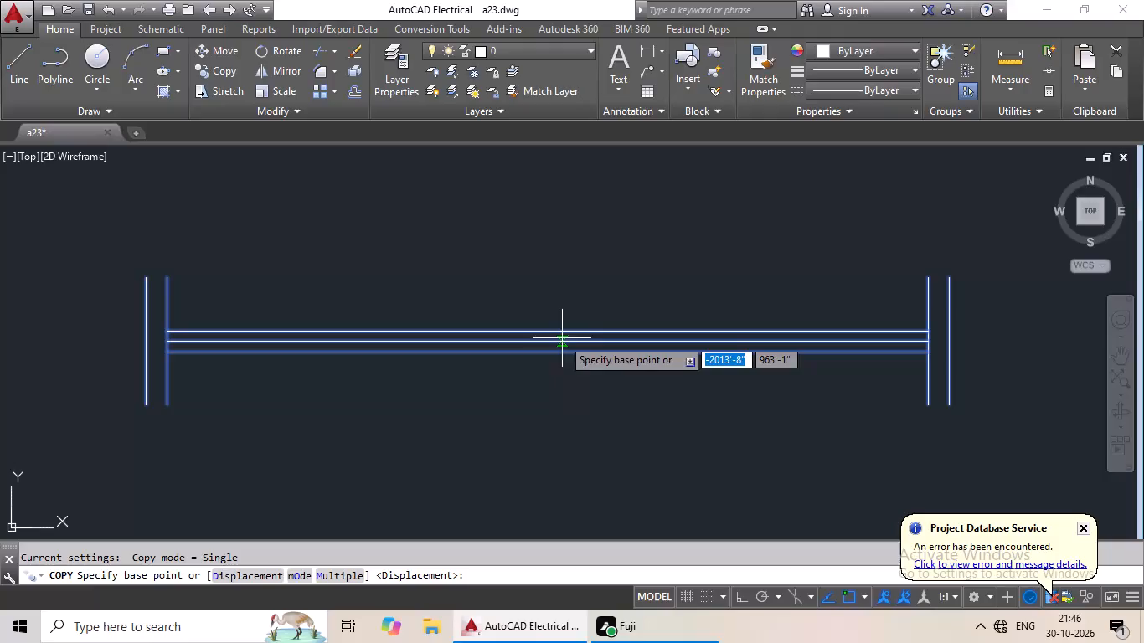
left_click(546, 341)
scroll(430, 370, "down", 5)
middle_click_drag(412, 380, 661, 265)
scroll(336, 352, "down", 2)
middle_click_drag(325, 357, 620, 360)
middle_click_drag(309, 358, 636, 396)
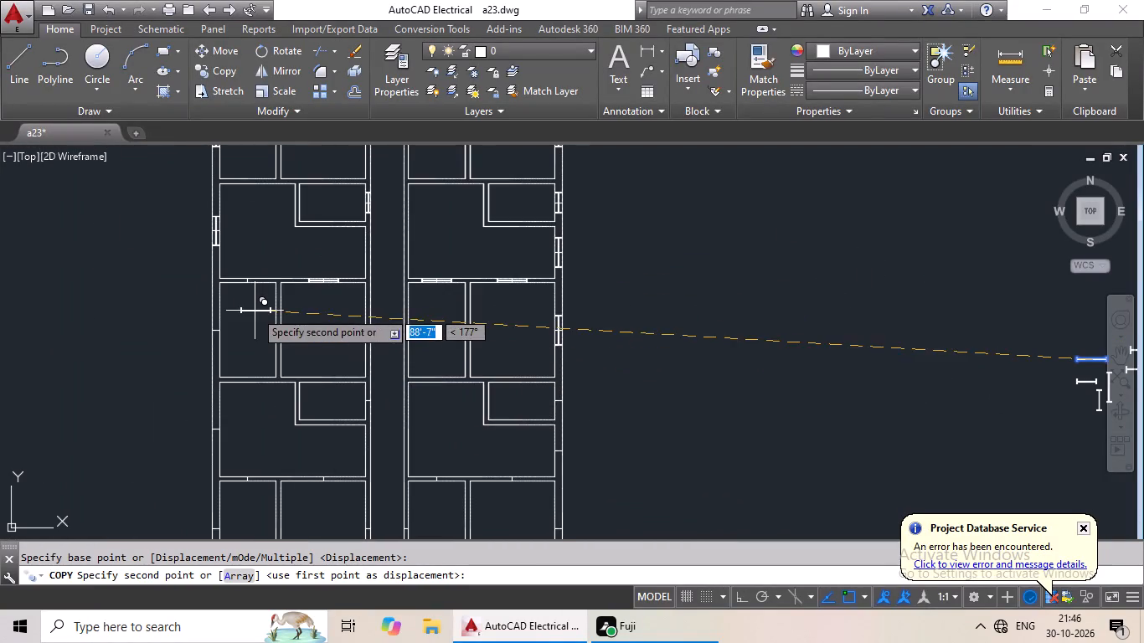
scroll(255, 289, "up", 4)
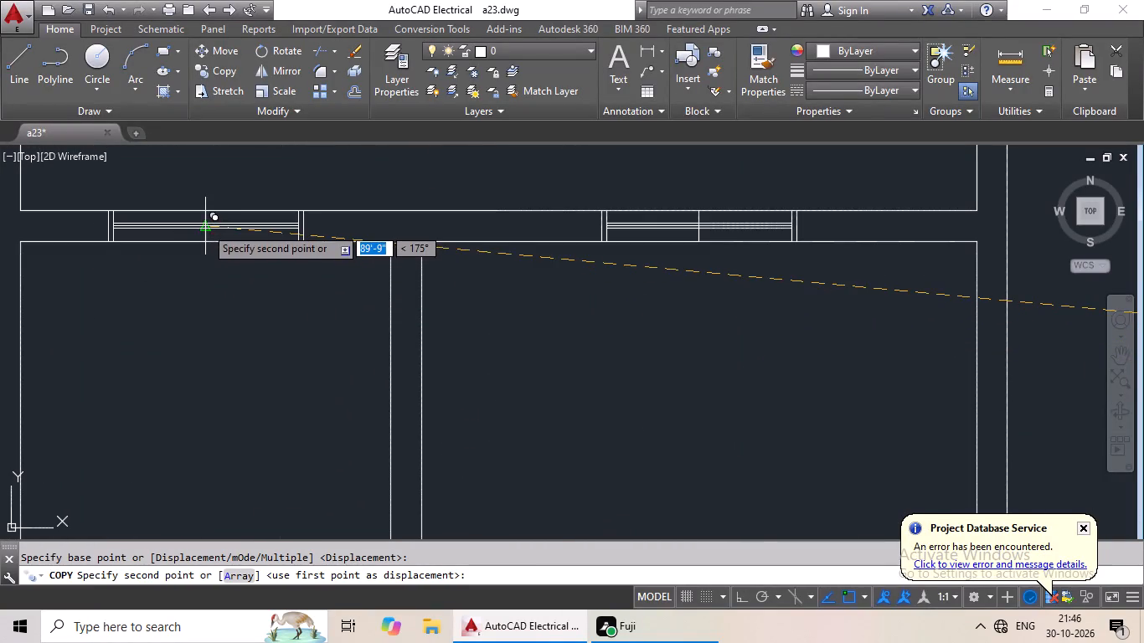
left_click(205, 227)
Copy the eastern set's 3' vertical symbol from its centre to the west exterior wall marker of the room directly south of the northwestern L-shaped room.
scroll(407, 265, "down", 4)
middle_click_drag(472, 295, 340, 291)
middle_click_drag(825, 350, 413, 360)
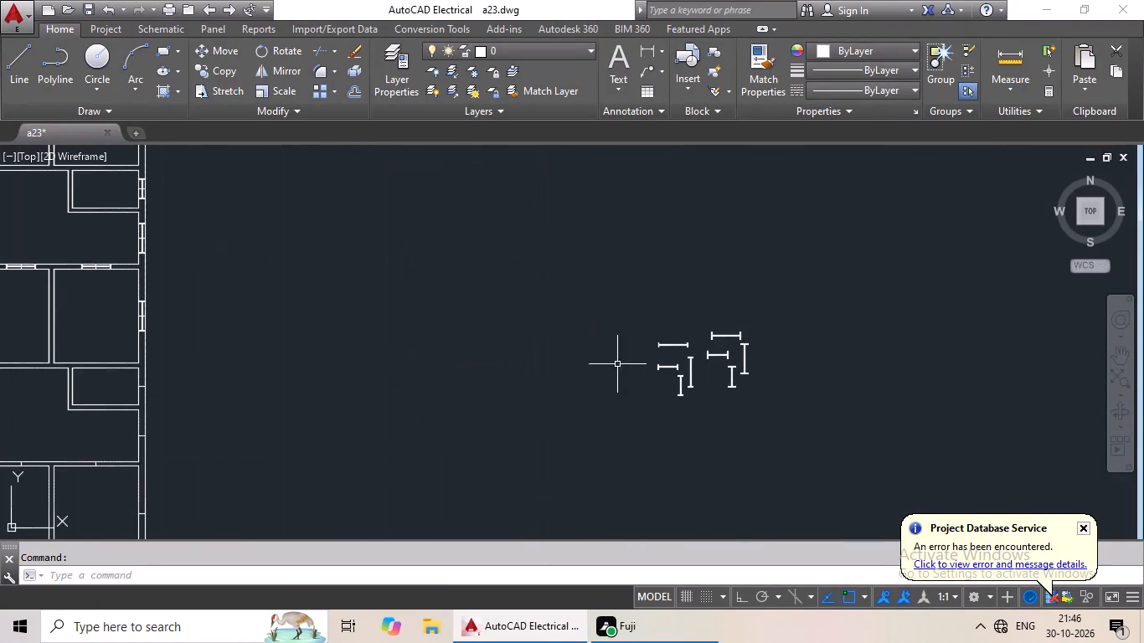
middle_click_drag(625, 364, 465, 366)
scroll(590, 354, "up", 4)
left_click_drag(589, 297, 570, 294)
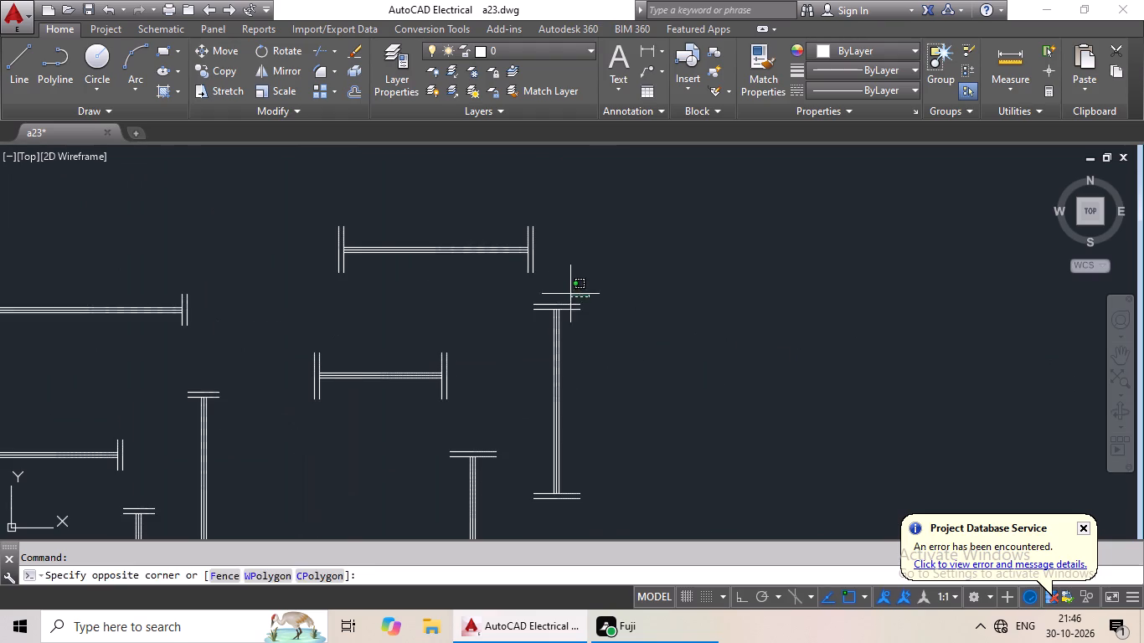
left_click_drag(570, 294, 628, 474)
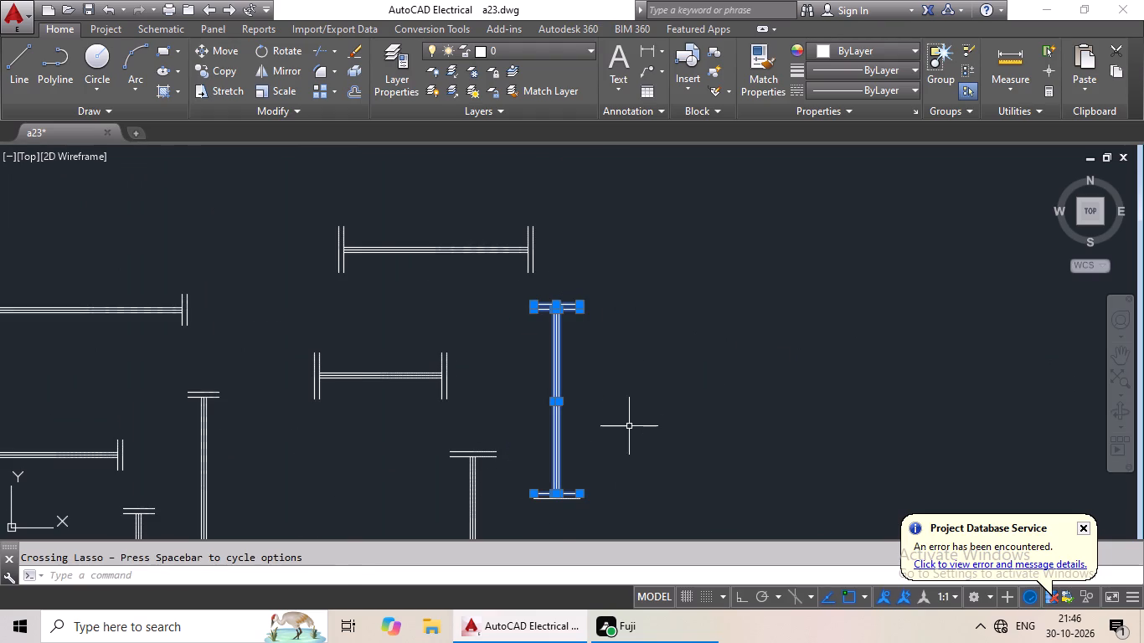
left_click_drag(624, 436, 490, 491)
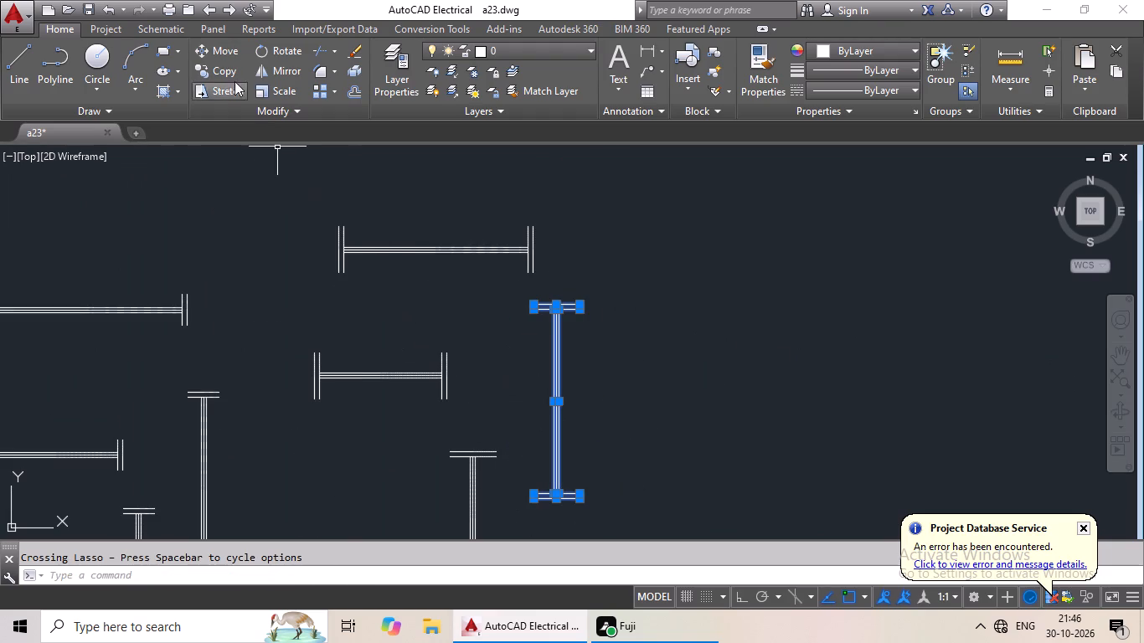
left_click(215, 69)
scroll(582, 422, "up", 2)
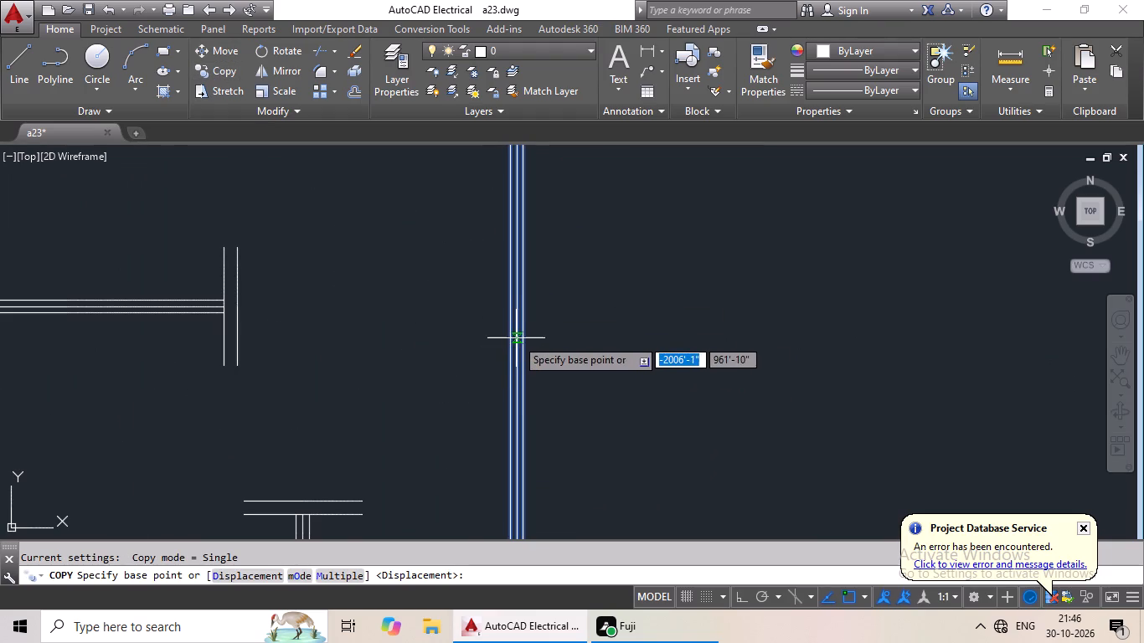
scroll(514, 290, "down", 2)
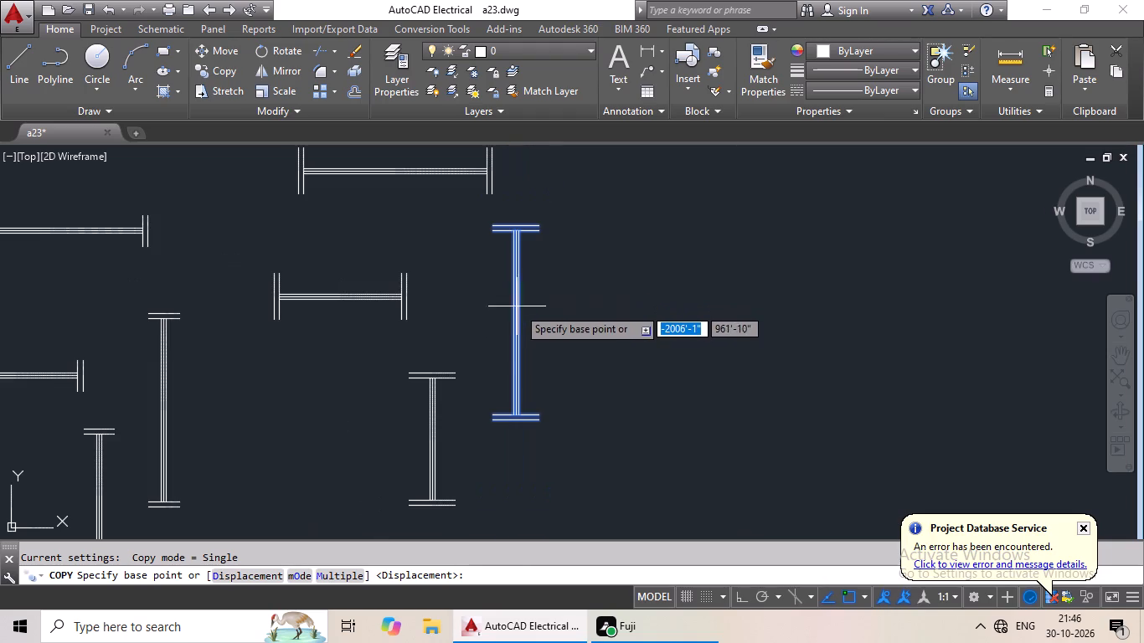
scroll(517, 333, "up", 1)
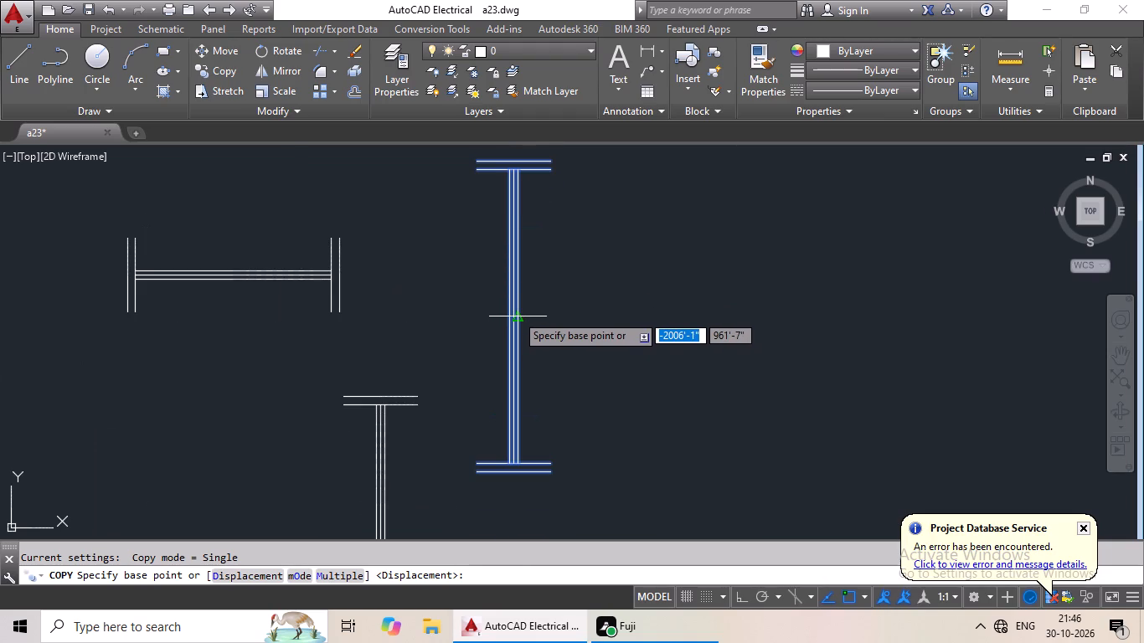
scroll(516, 314, "up", 2)
left_click(508, 321)
scroll(355, 370, "down", 5)
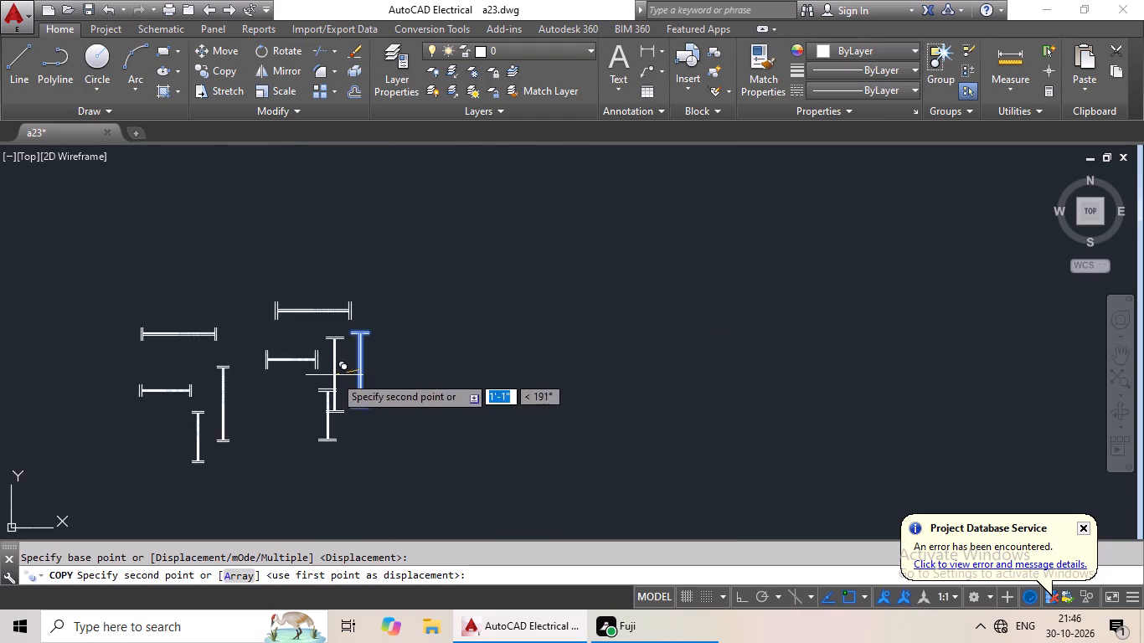
middle_click_drag(431, 356, 606, 330)
scroll(388, 376, "down", 3)
middle_click_drag(398, 366, 669, 348)
middle_click_drag(406, 362, 458, 377)
middle_click(706, 380)
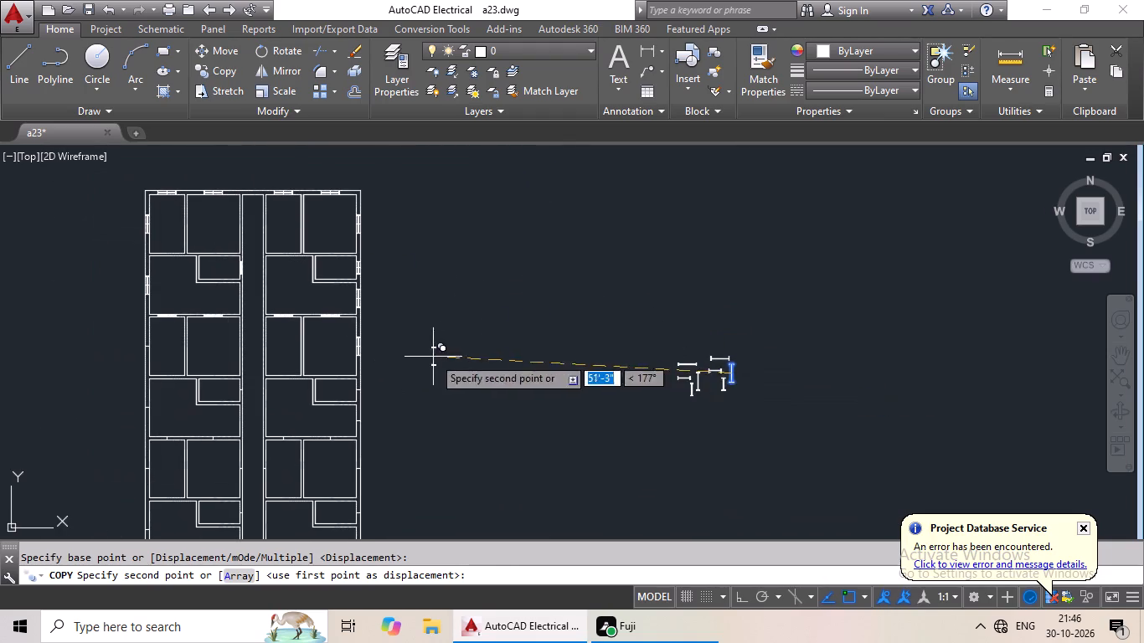
middle_click_drag(433, 357, 789, 352)
scroll(503, 350, "up", 4)
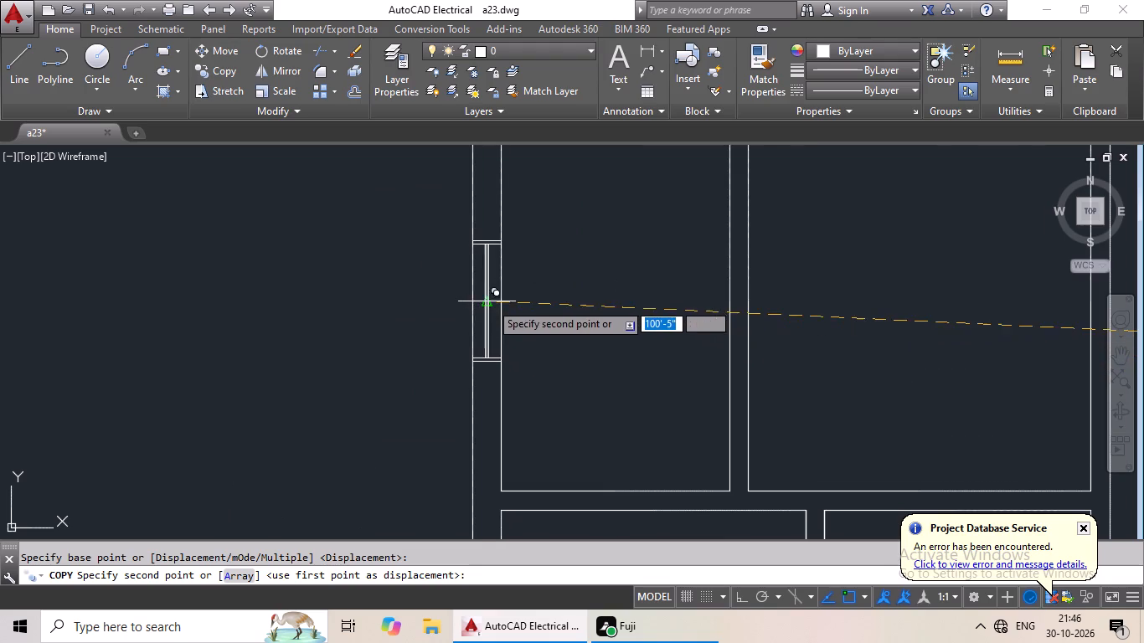
left_click(488, 299)
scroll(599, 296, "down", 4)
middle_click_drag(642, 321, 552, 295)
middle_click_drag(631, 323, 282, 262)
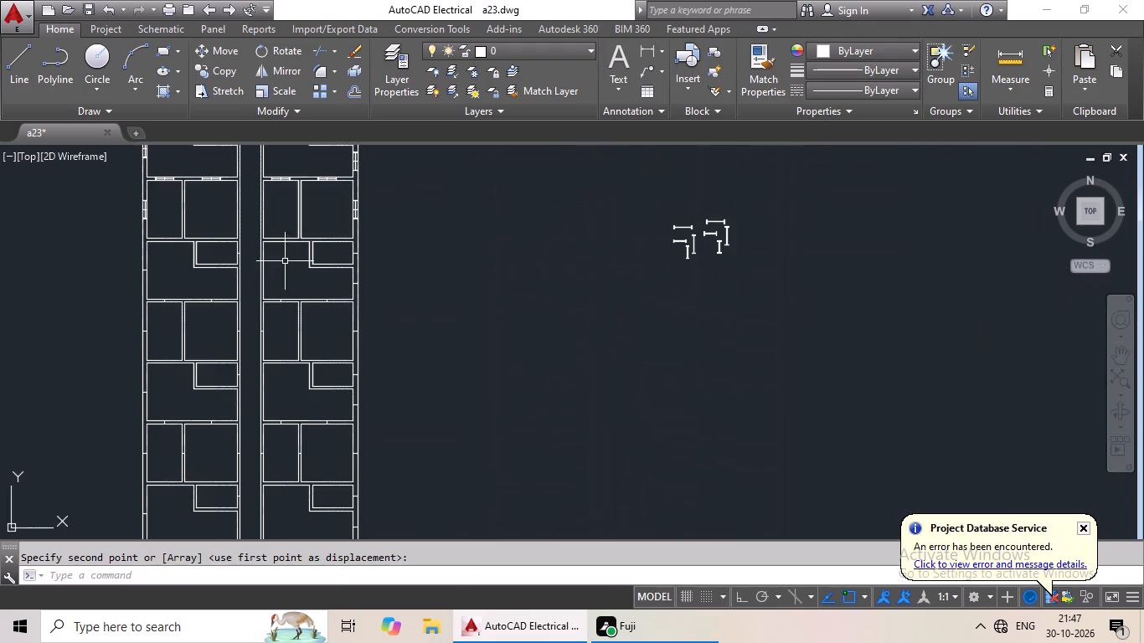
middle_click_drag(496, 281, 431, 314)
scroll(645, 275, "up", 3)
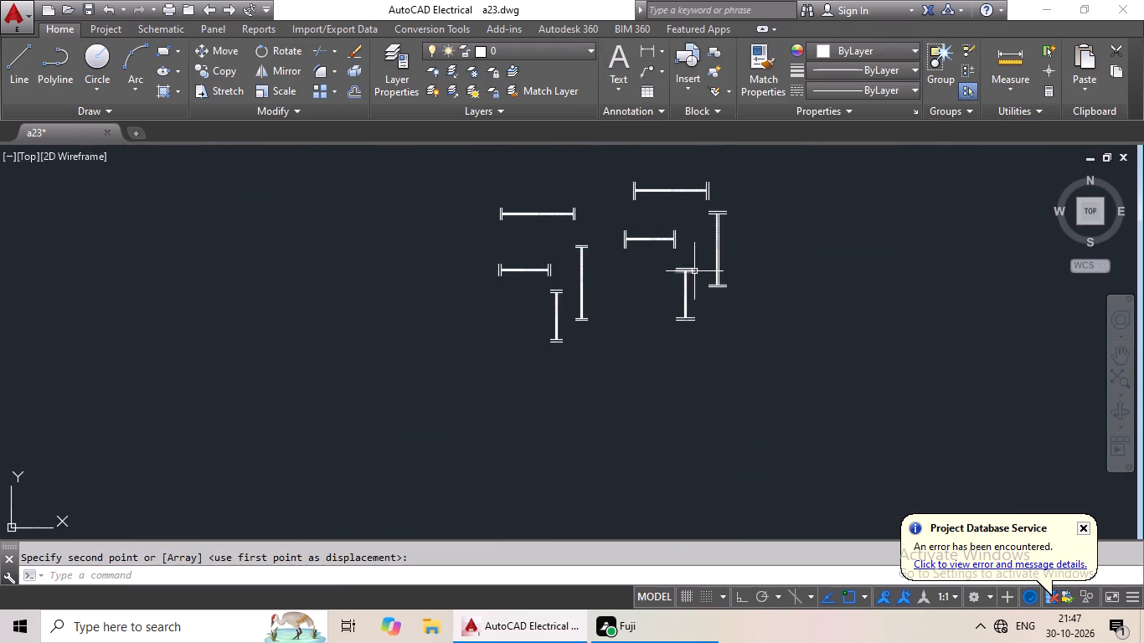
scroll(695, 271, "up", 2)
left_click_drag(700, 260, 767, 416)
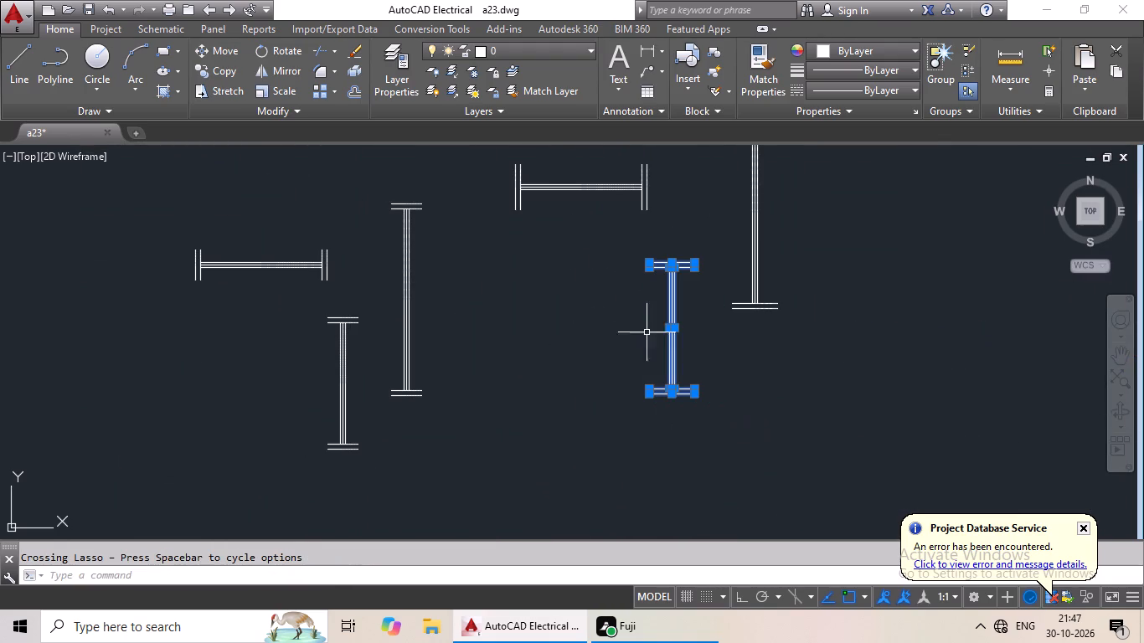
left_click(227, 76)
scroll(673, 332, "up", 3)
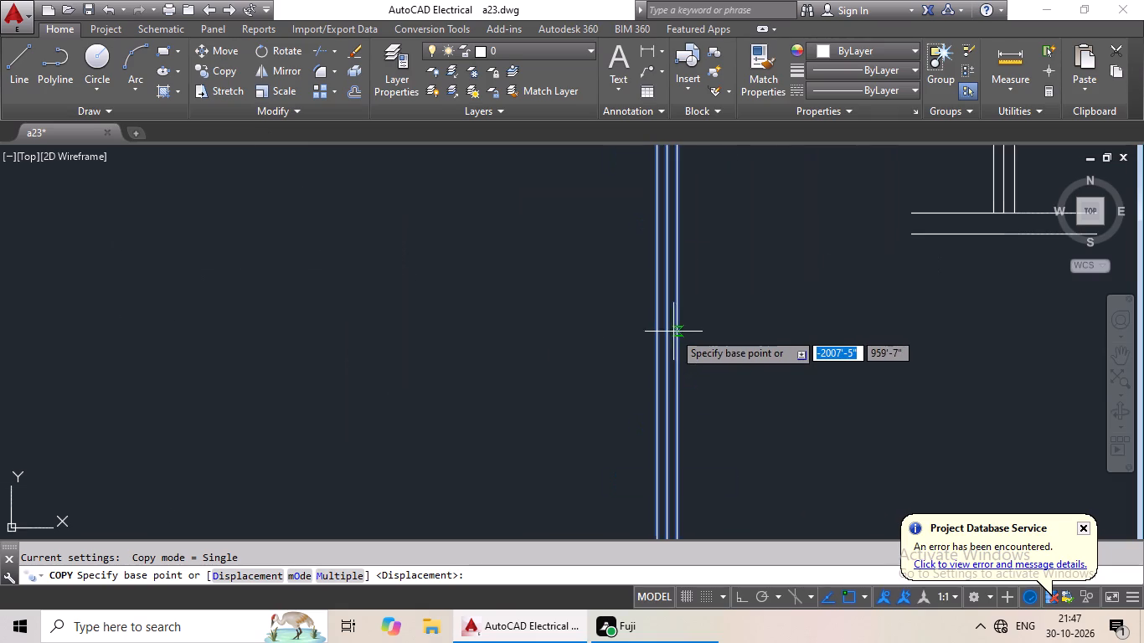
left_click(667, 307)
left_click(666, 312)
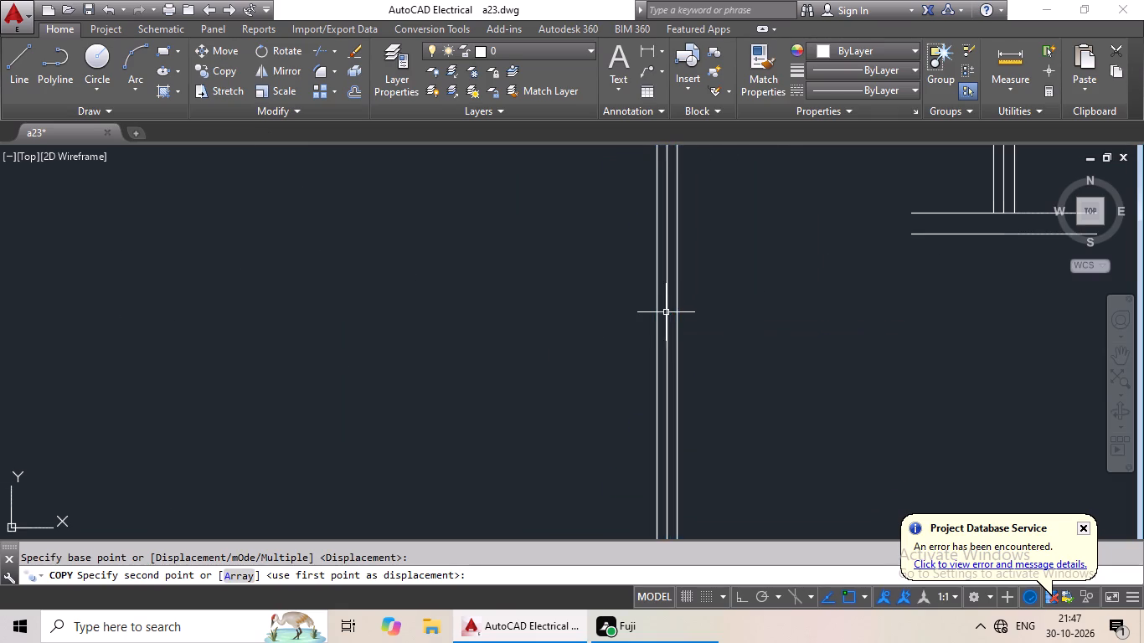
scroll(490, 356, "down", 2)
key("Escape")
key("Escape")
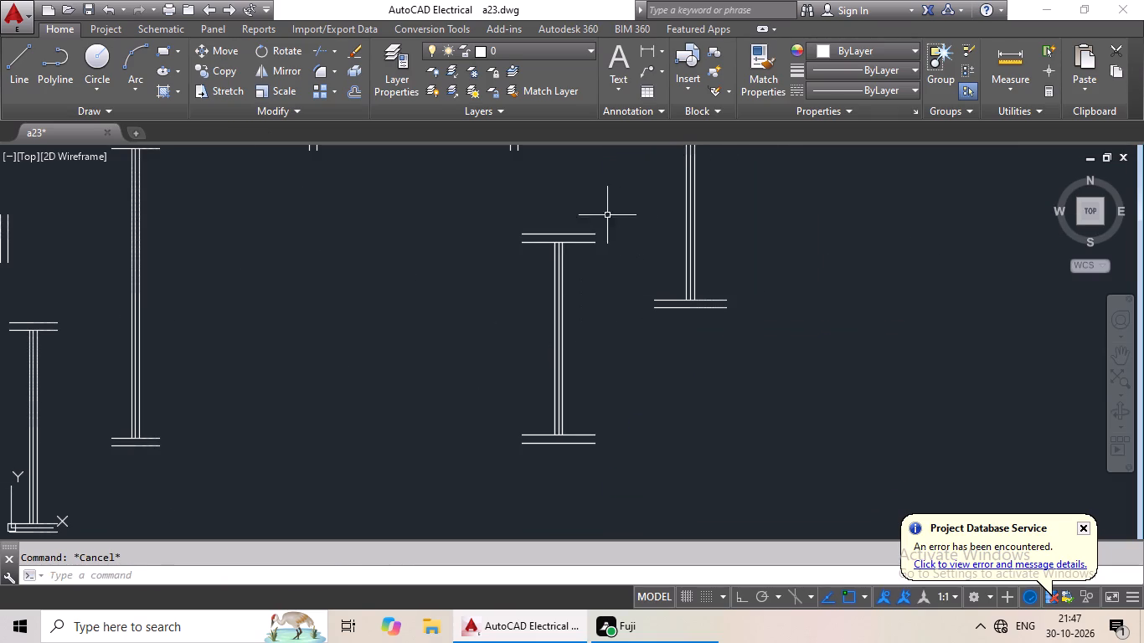
Copy the eastern set's 2' vertical symbol from its centre to the east exterior wall marker of the second small room from the north.
left_click_drag(573, 208, 653, 444)
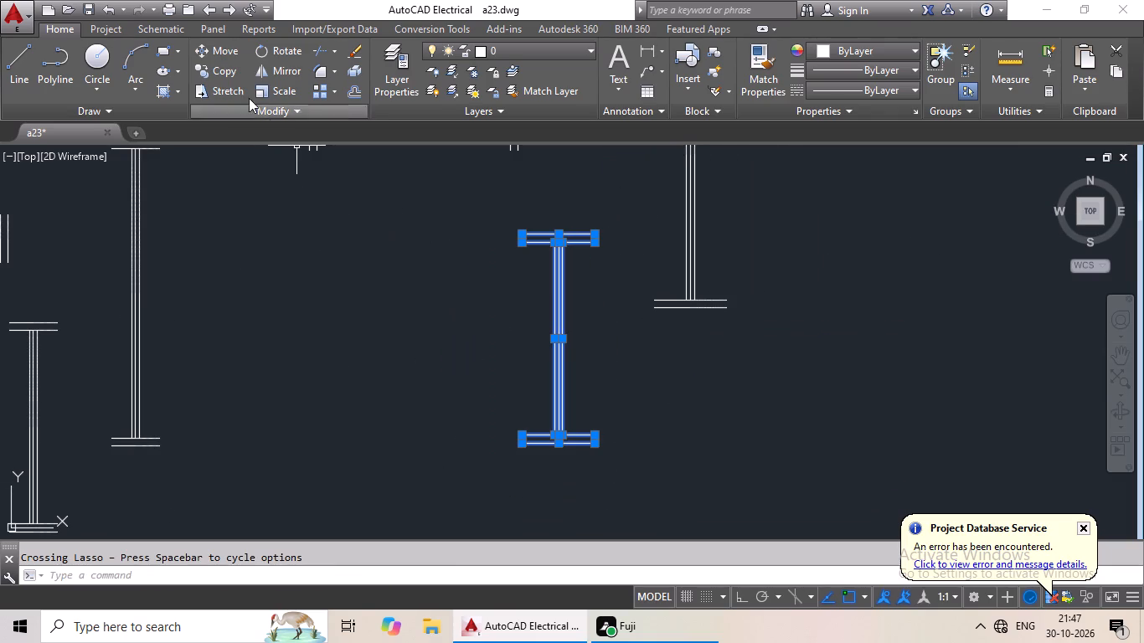
left_click(231, 70)
scroll(583, 344, "up", 2)
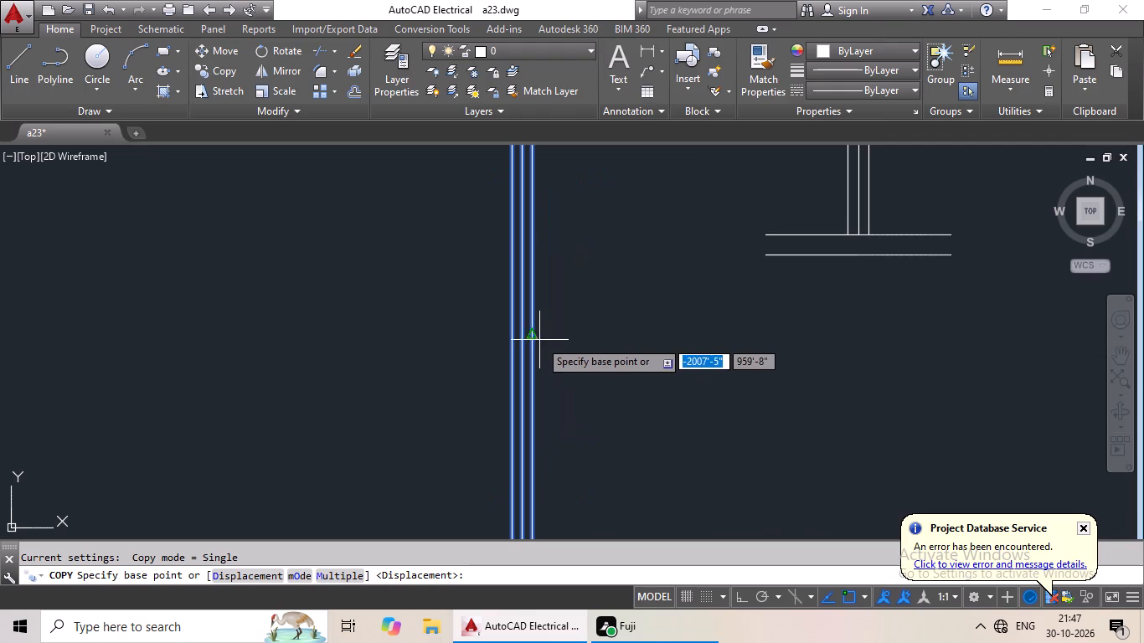
left_click(522, 337)
scroll(290, 385, "down", 4)
middle_click_drag(288, 387, 611, 322)
scroll(93, 361, "down", 1)
middle_click_drag(220, 373, 524, 393)
scroll(247, 365, "down", 3)
middle_click_drag(172, 371, 510, 361)
middle_click_drag(426, 361, 498, 334)
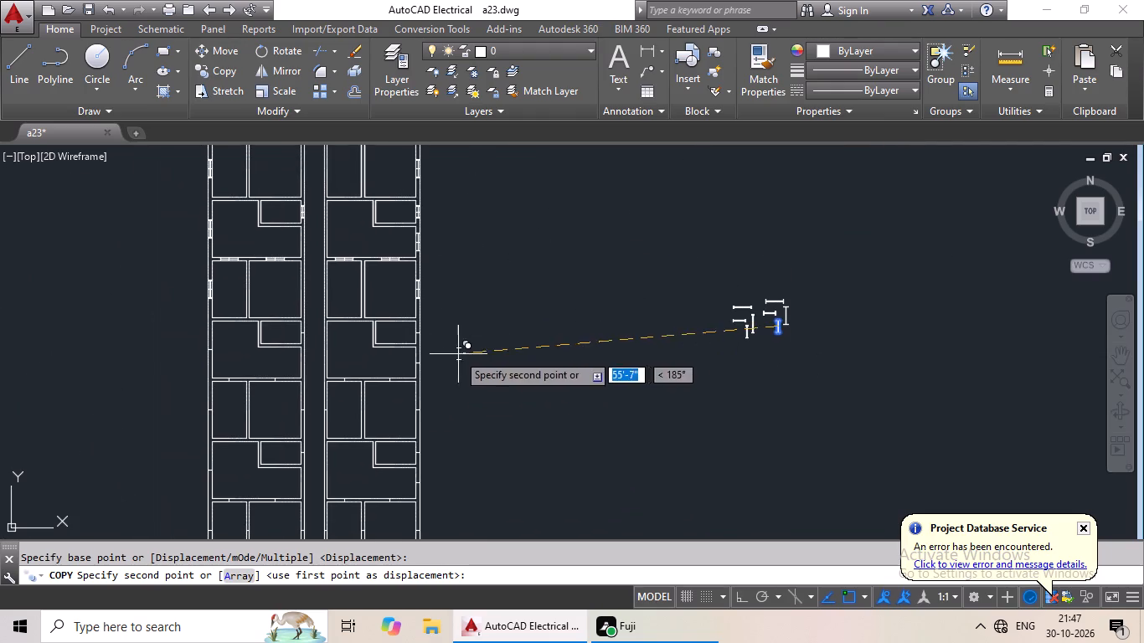
scroll(415, 331, "up", 6)
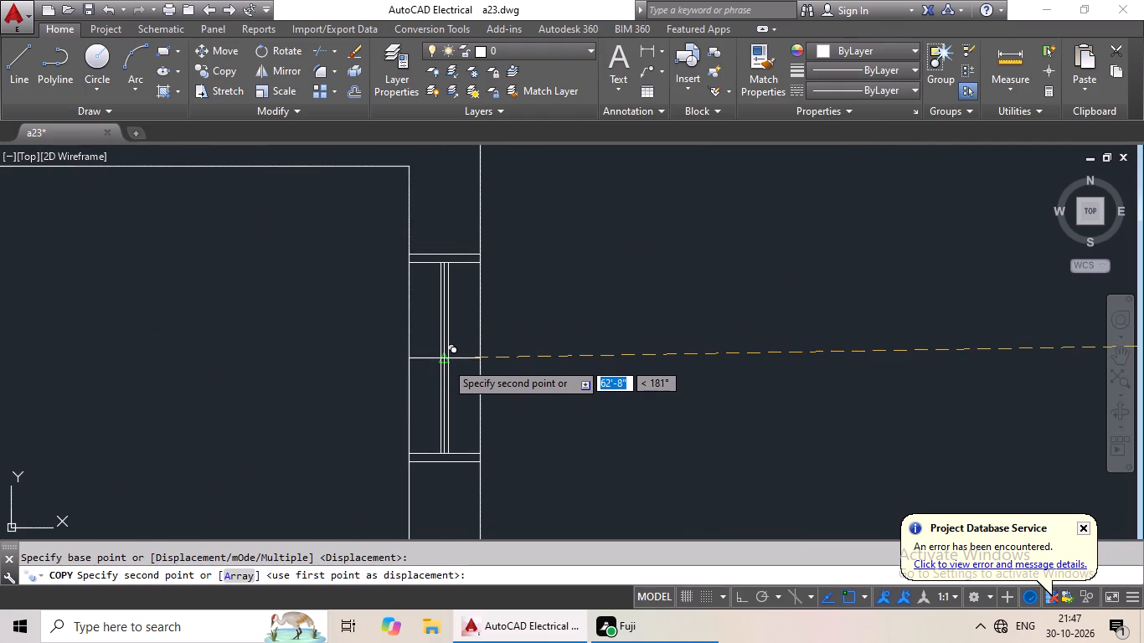
left_click(446, 362)
Copy the eastern set's 3' vertical symbol from its centre to the east exterior wall marker of the eastern wing's second L-shaped room from the north.
scroll(547, 337, "down", 4)
middle_click_drag(611, 337, 533, 331)
middle_click_drag(620, 332, 461, 335)
middle_click_drag(708, 343, 317, 349)
scroll(330, 349, "down", 1)
middle_click_drag(497, 353, 488, 353)
middle_click_drag(468, 350, 534, 296)
middle_click_drag(546, 378, 672, 336)
middle_click_drag(680, 343, 564, 371)
middle_click_drag(651, 345, 512, 397)
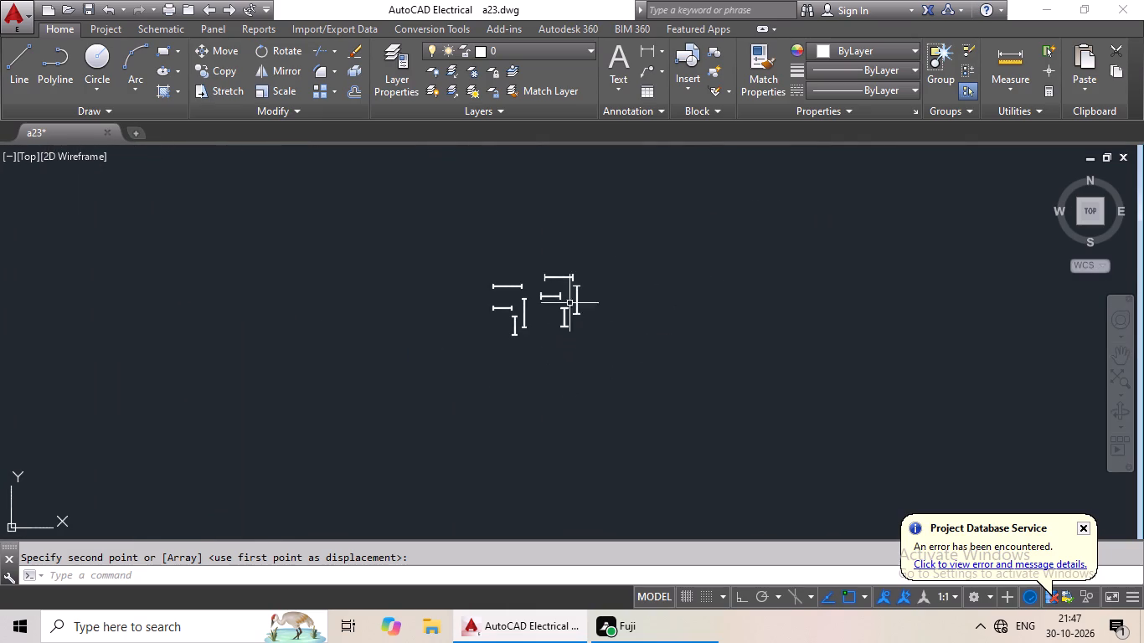
scroll(570, 285, "up", 4)
left_click_drag(667, 270, 587, 451)
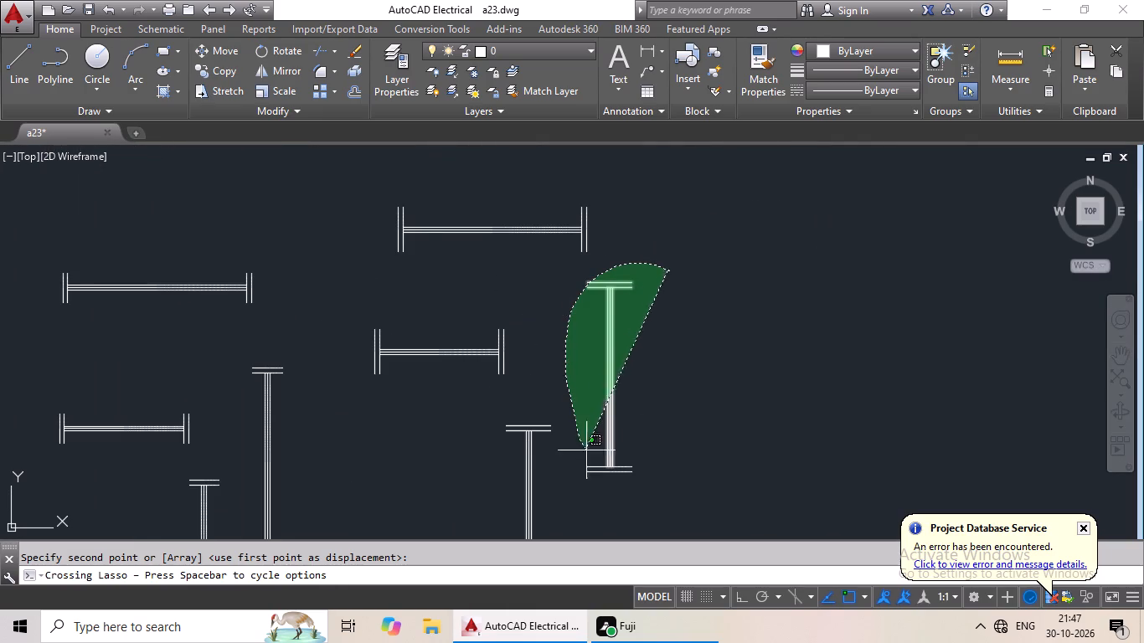
left_click_drag(587, 451, 661, 480)
left_click(217, 64)
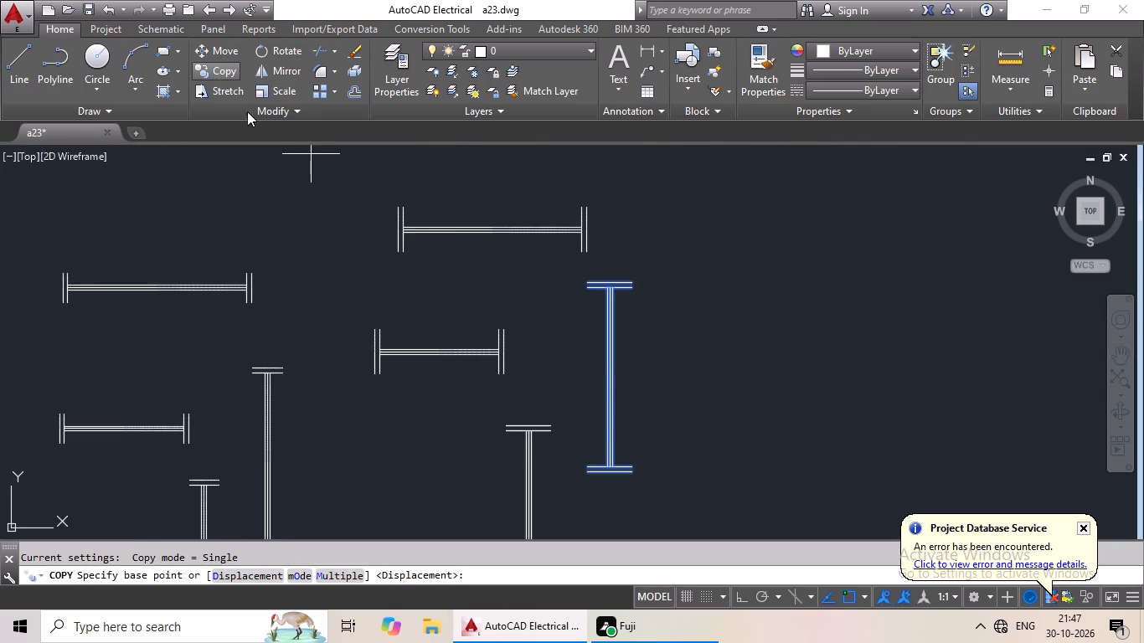
scroll(602, 379, "up", 2)
left_click_drag(621, 376, 611, 379)
scroll(239, 406, "down", 3)
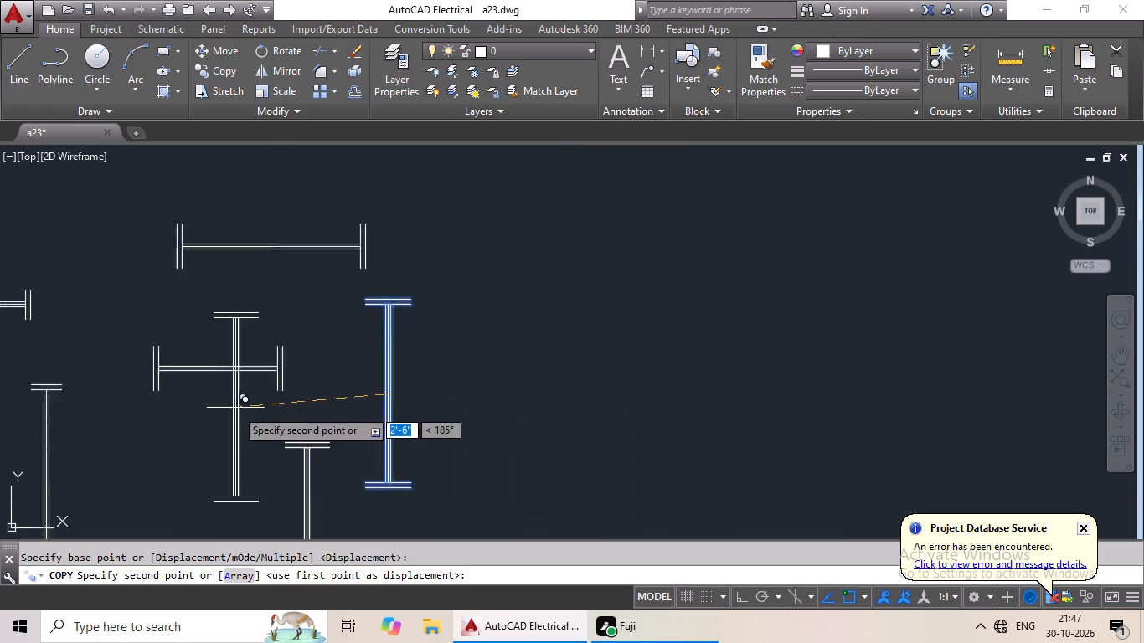
scroll(235, 409, "down", 1)
middle_click_drag(214, 417, 735, 292)
middle_click_drag(343, 407, 634, 371)
scroll(501, 427, "down", 2)
middle_click_drag(394, 428, 603, 396)
middle_click_drag(512, 409, 573, 329)
scroll(418, 311, "up", 4)
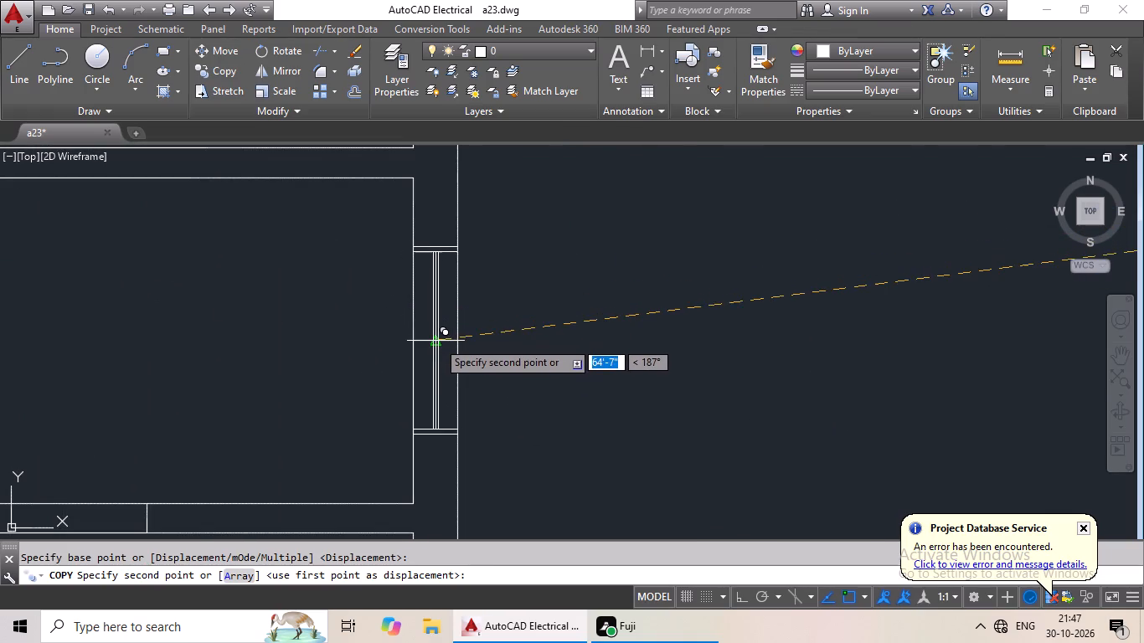
left_click(437, 342)
Copy the western set's 3' horizontal symbol from its centre to the eastern south-wall marker of the eastern wing's second L-shaped room from the north.
scroll(602, 320, "down", 4)
middle_click_drag(694, 331, 549, 318)
middle_click_drag(642, 317, 533, 319)
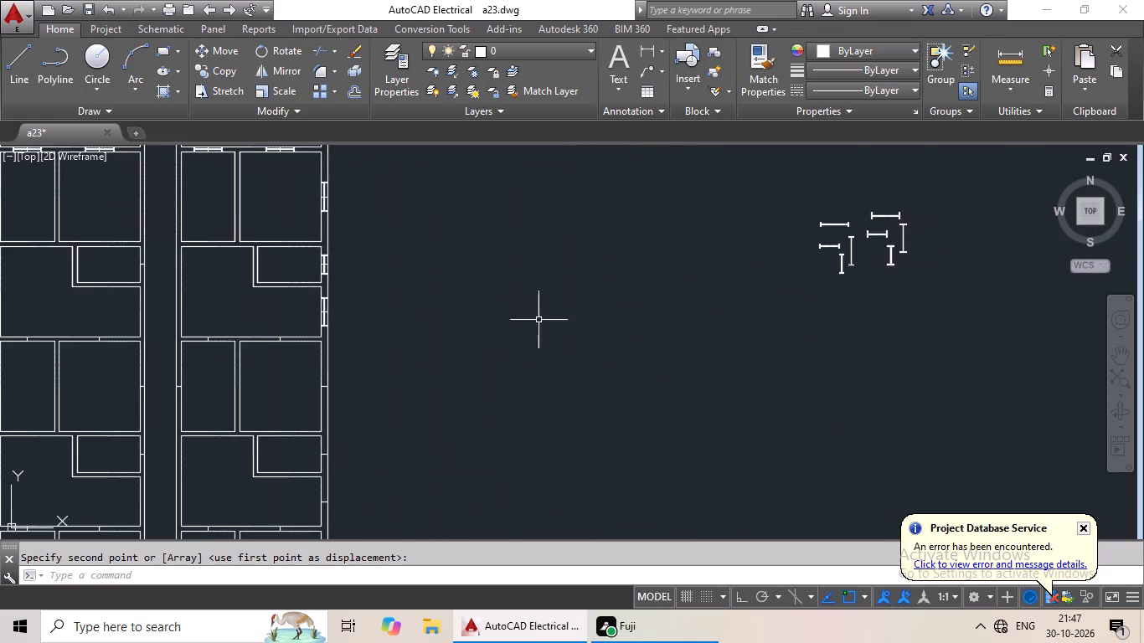
middle_click_drag(628, 314, 383, 347)
scroll(647, 248, "up", 4)
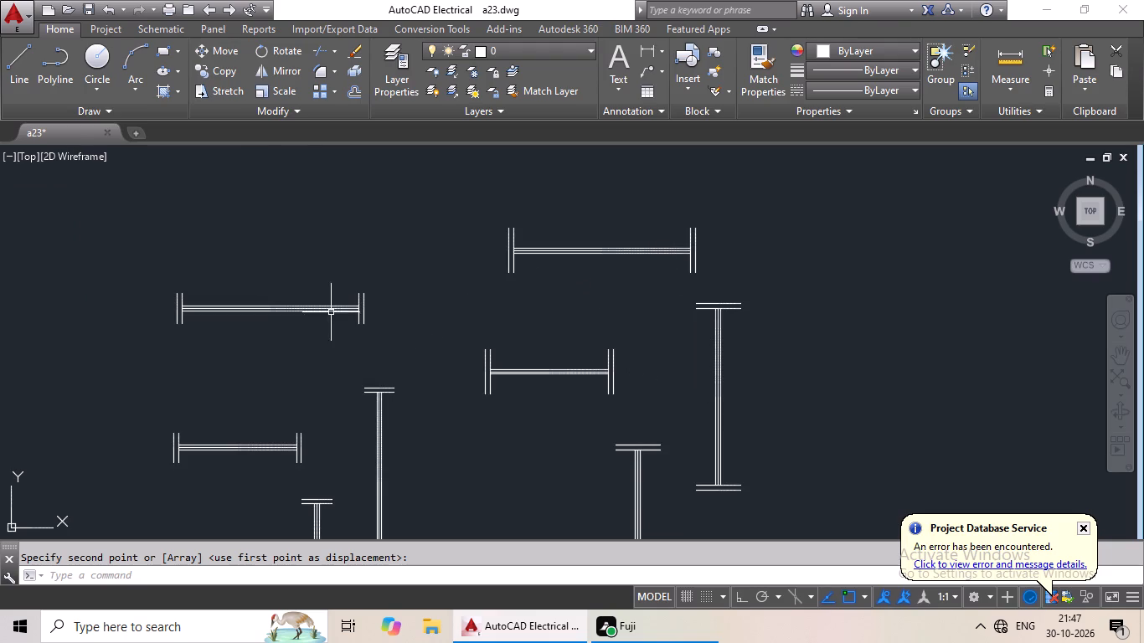
left_click_drag(244, 260, 404, 293)
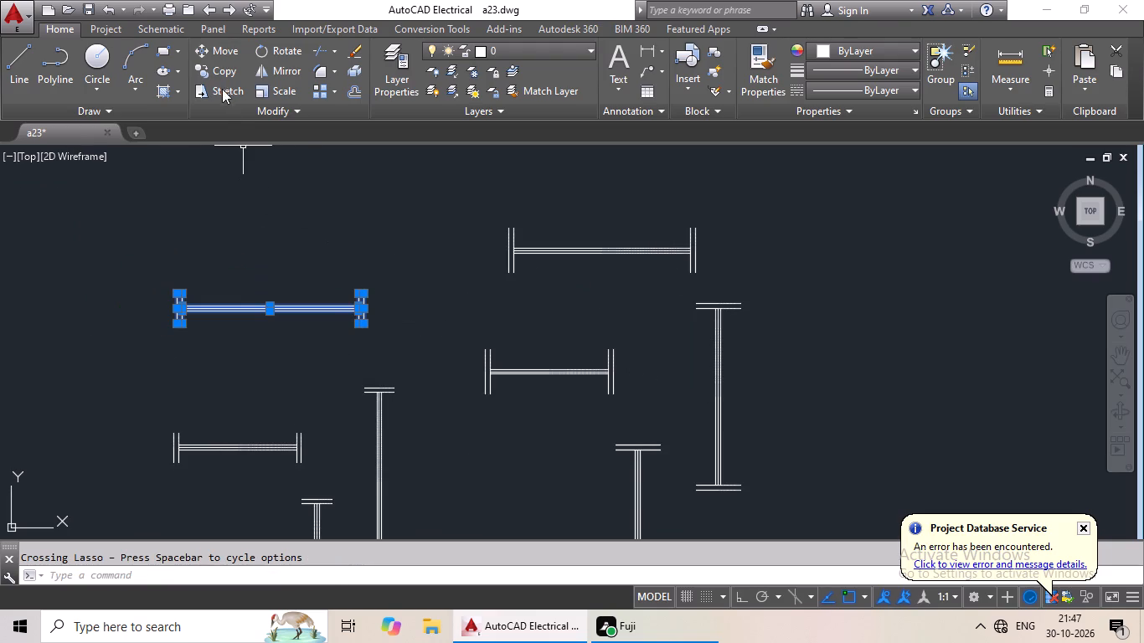
left_click(224, 75)
scroll(274, 304, "up", 2)
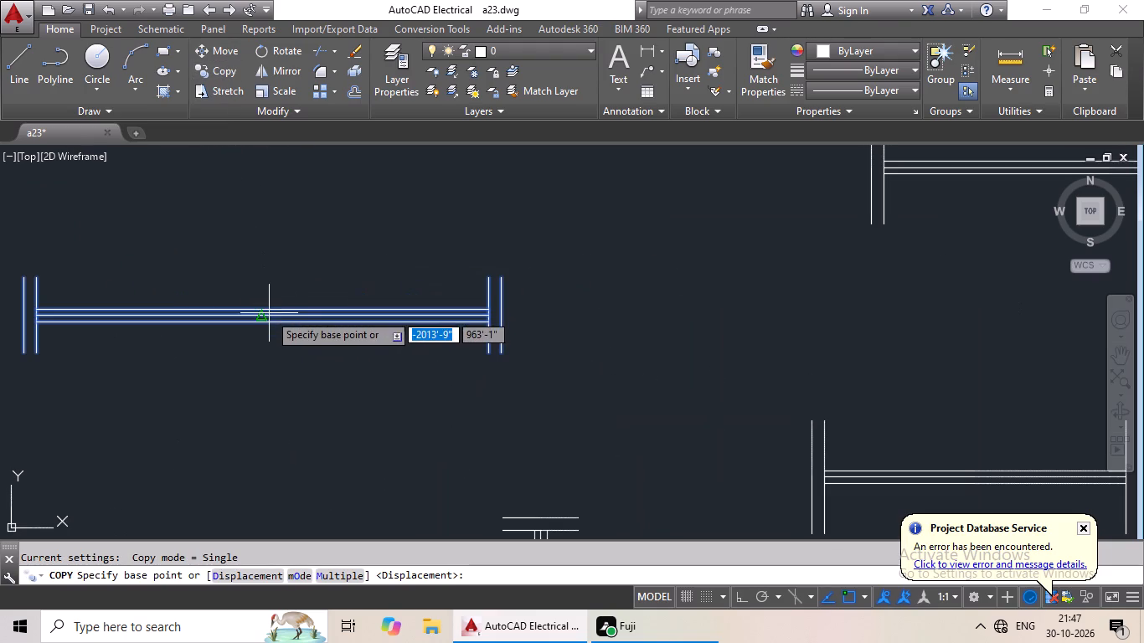
left_click(262, 317)
scroll(53, 348, "down", 3)
middle_click_drag(55, 351, 511, 191)
scroll(248, 293, "down", 2)
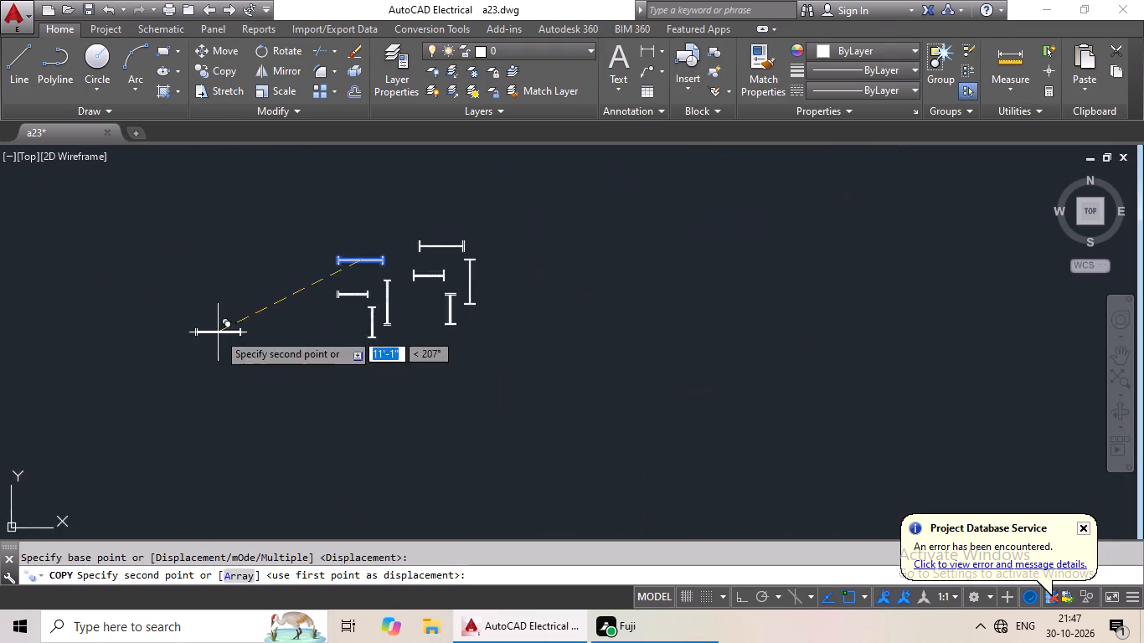
middle_click_drag(259, 329, 385, 291)
middle_click_drag(238, 306, 435, 280)
middle_click_drag(286, 327, 482, 306)
middle_click_drag(326, 339, 477, 329)
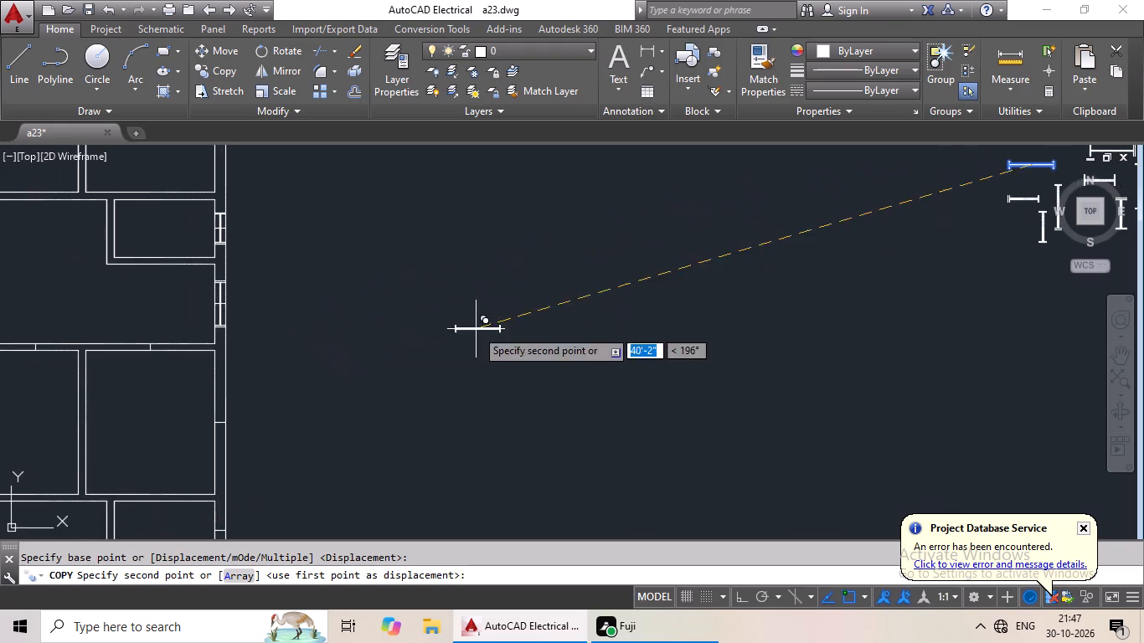
middle_click_drag(471, 329, 616, 319)
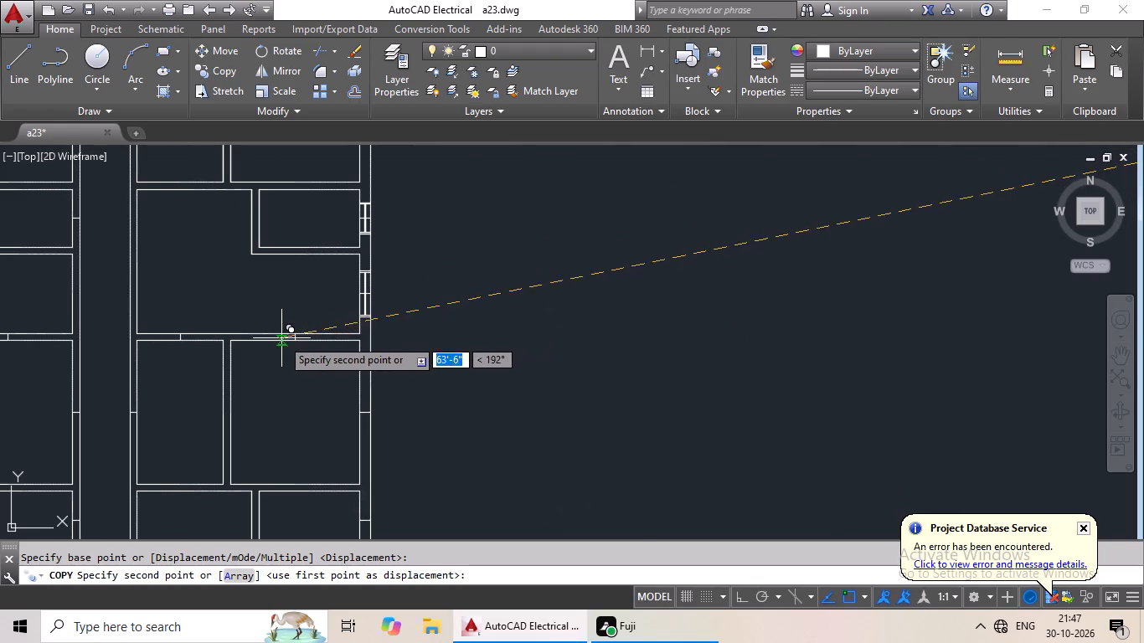
scroll(281, 338, "up", 3)
left_click(336, 329)
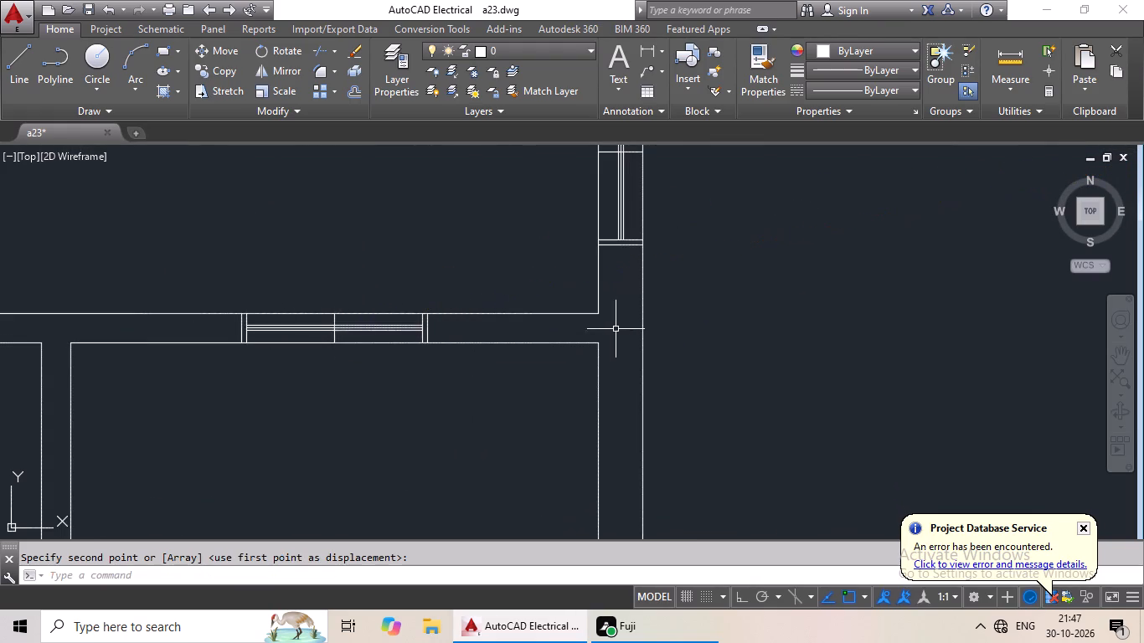
Copy the eastern set's 3' vertical symbol from its centre to the east exterior wall marker of the room directly south of the eastern wing's second L-shaped room.
scroll(620, 329, "down", 4)
middle_click_drag(726, 327, 610, 350)
middle_click_drag(714, 329, 545, 336)
middle_click_drag(653, 315, 482, 347)
middle_click_drag(593, 328, 564, 338)
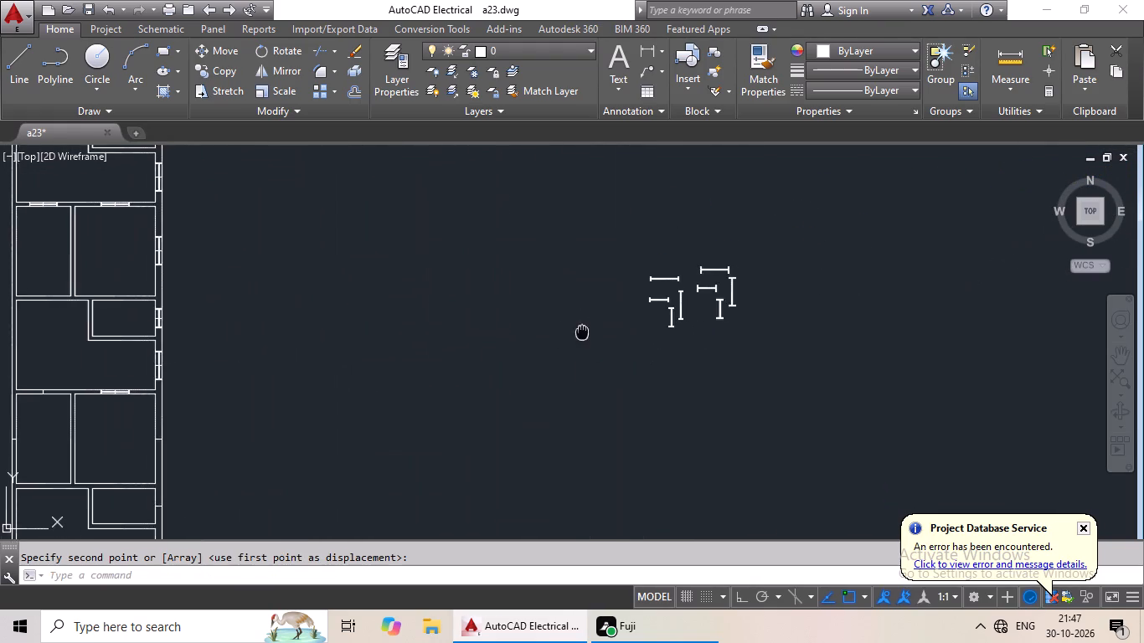
middle_click_drag(564, 338, 489, 358)
scroll(626, 316, "up", 4)
left_click_drag(734, 235, 625, 370)
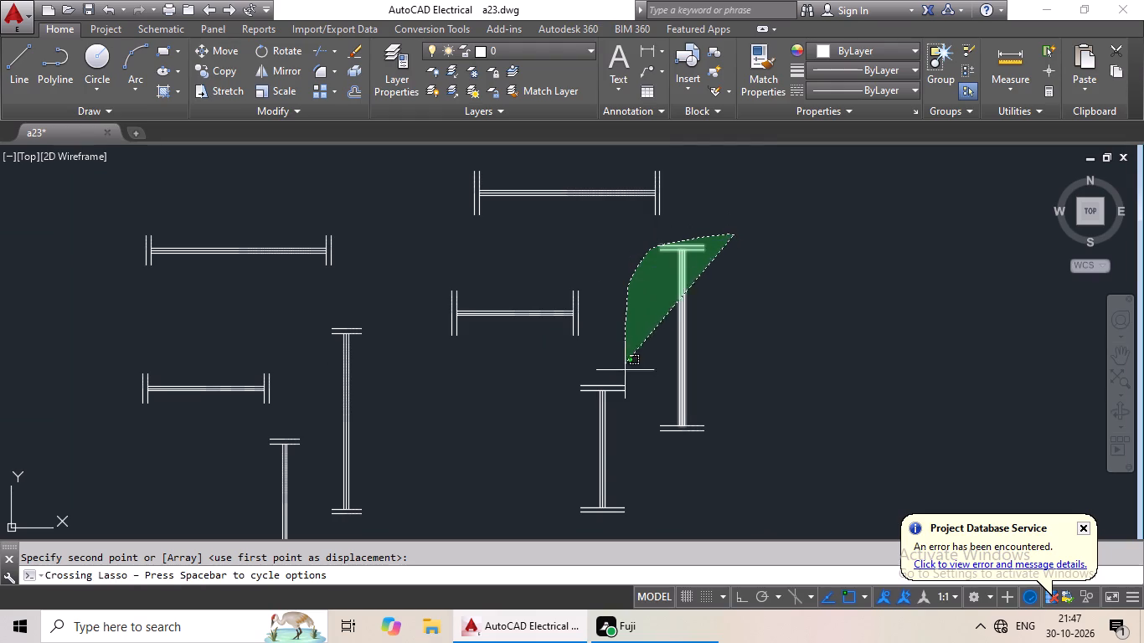
left_click_drag(625, 370, 772, 423)
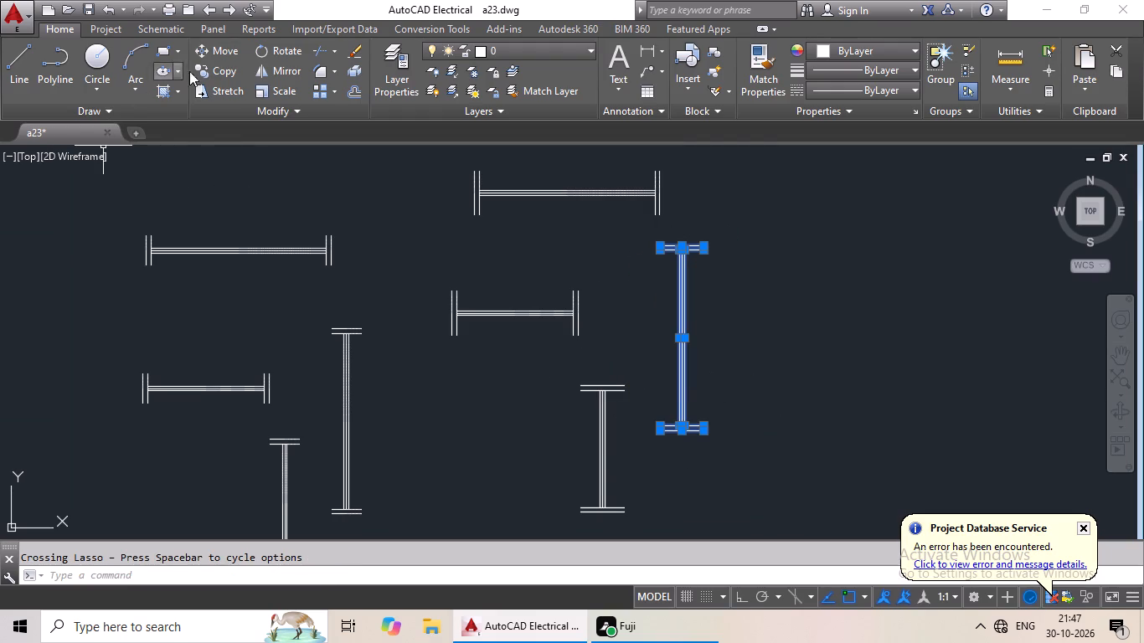
left_click(206, 71)
scroll(678, 337, "up", 3)
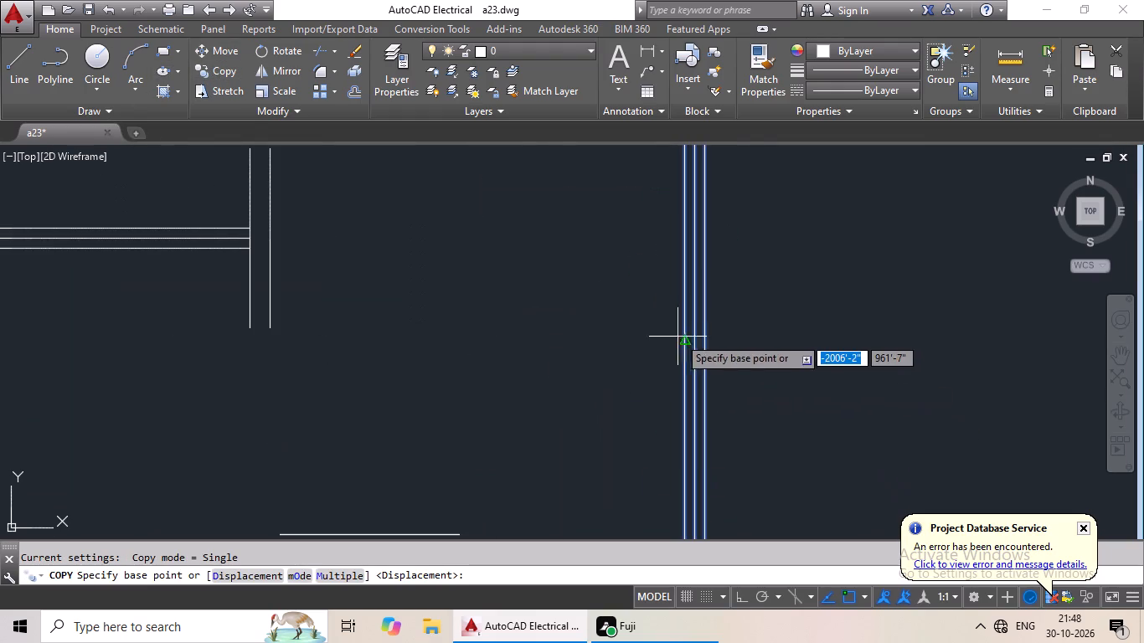
left_click(693, 342)
scroll(490, 356, "down", 4)
middle_click_drag(380, 381, 638, 291)
scroll(206, 363, "down", 2)
middle_click_drag(194, 369, 524, 289)
scroll(233, 378, "down", 1)
middle_click_drag(331, 358, 457, 331)
middle_click_drag(228, 361, 429, 285)
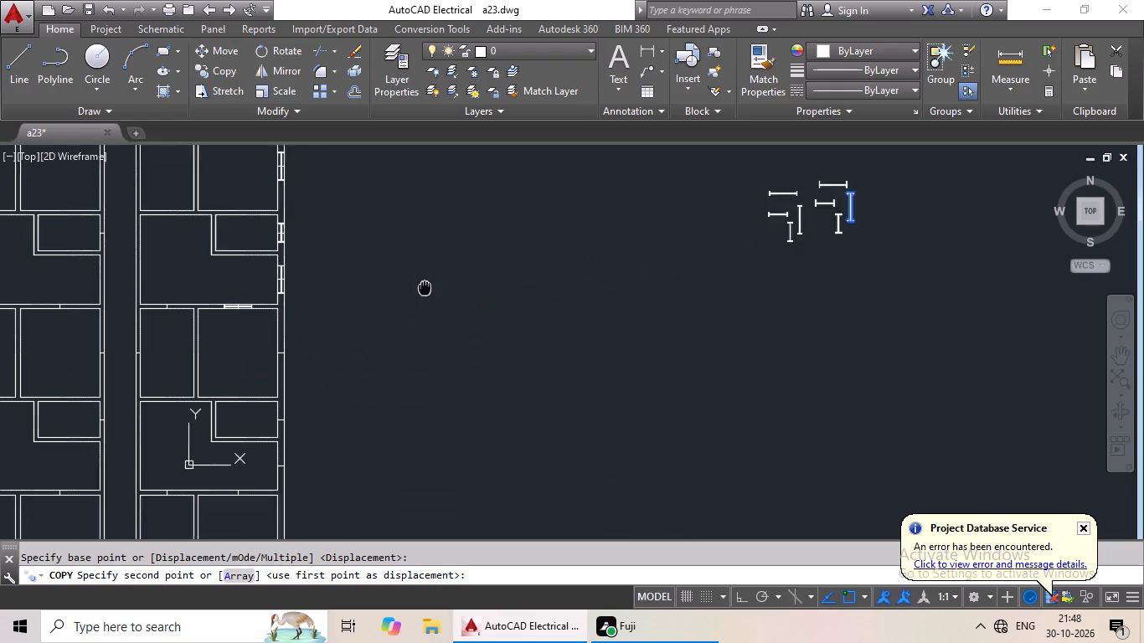
middle_click_drag(429, 285, 430, 285)
scroll(301, 342, "up", 3)
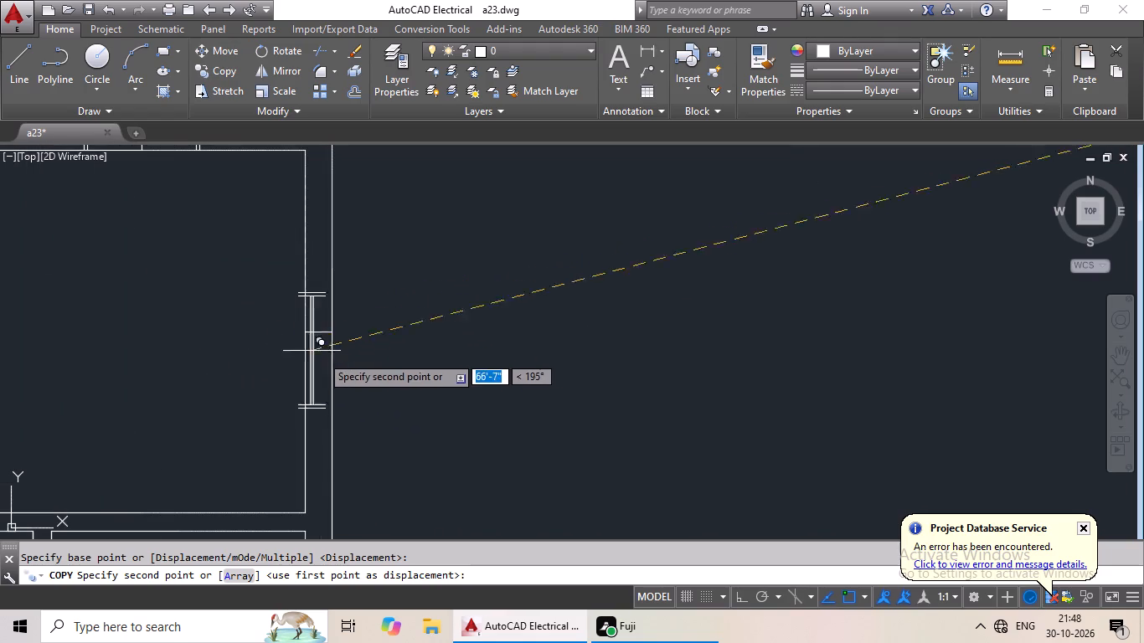
left_click(317, 332)
Copy the western set's 3' horizontal symbol from its centre to the western south-wall marker of the eastern wing's second L-shaped room from the north.
scroll(472, 323, "down", 3)
middle_click_drag(540, 327, 455, 331)
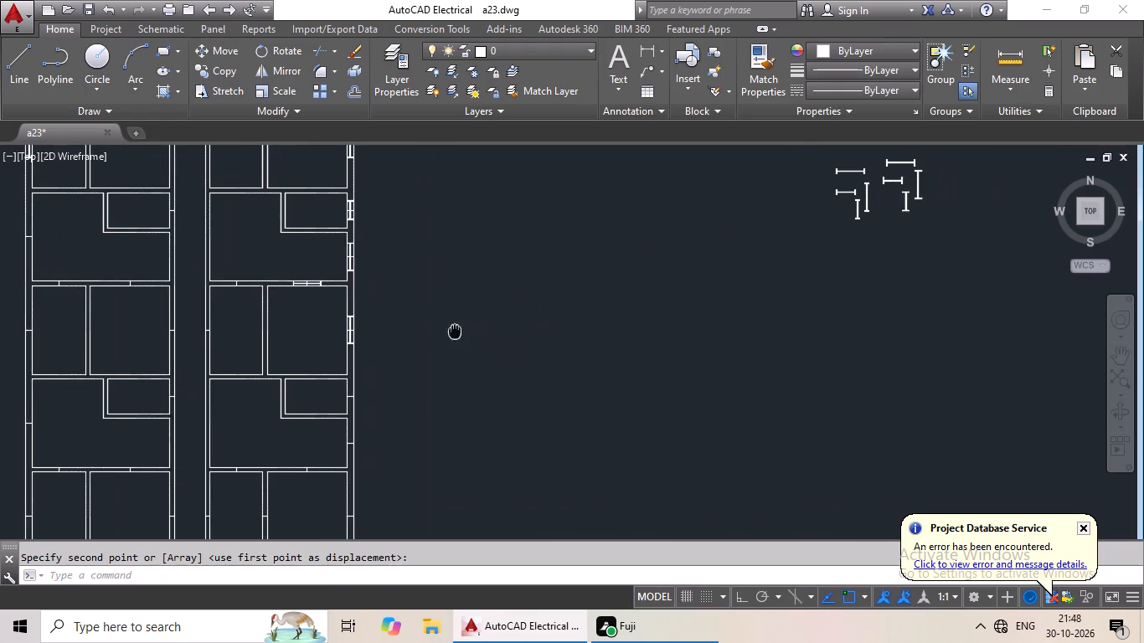
middle_click_drag(554, 328, 499, 339)
middle_click_drag(600, 333, 549, 342)
middle_click_drag(616, 334, 515, 362)
middle_click_drag(567, 334, 548, 342)
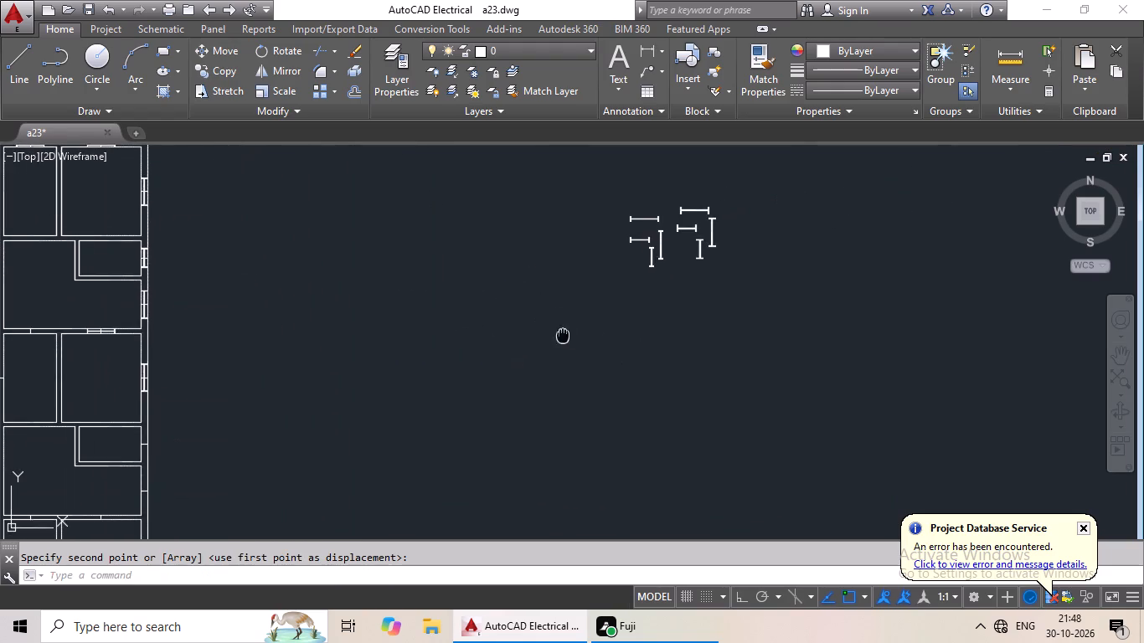
middle_click_drag(548, 342, 513, 363)
scroll(667, 259, "up", 3)
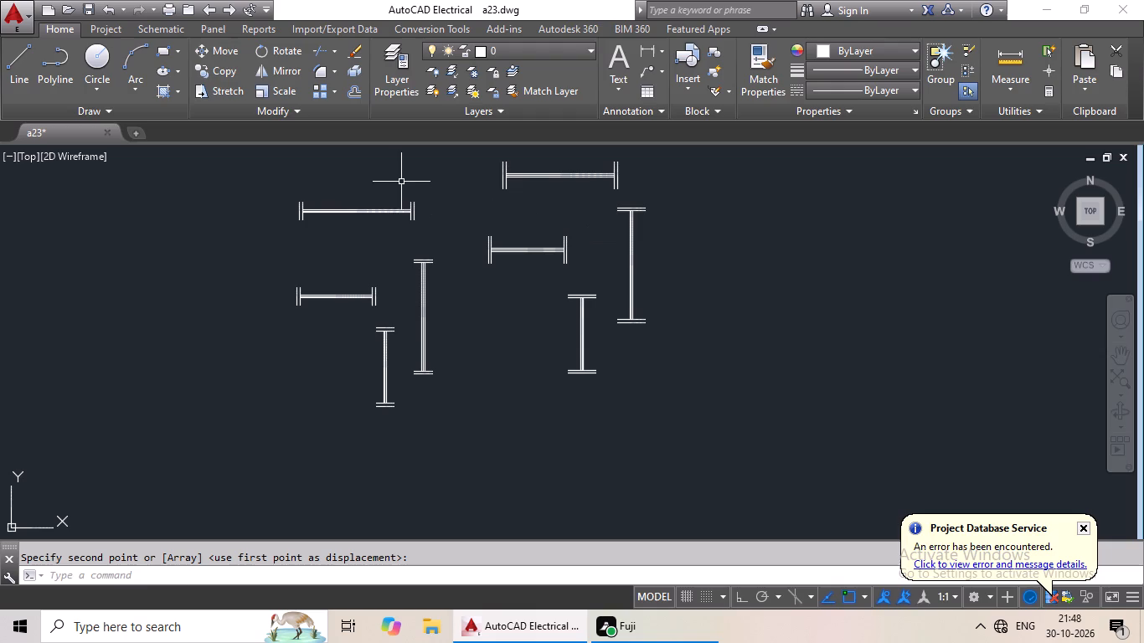
left_click_drag(383, 181, 460, 229)
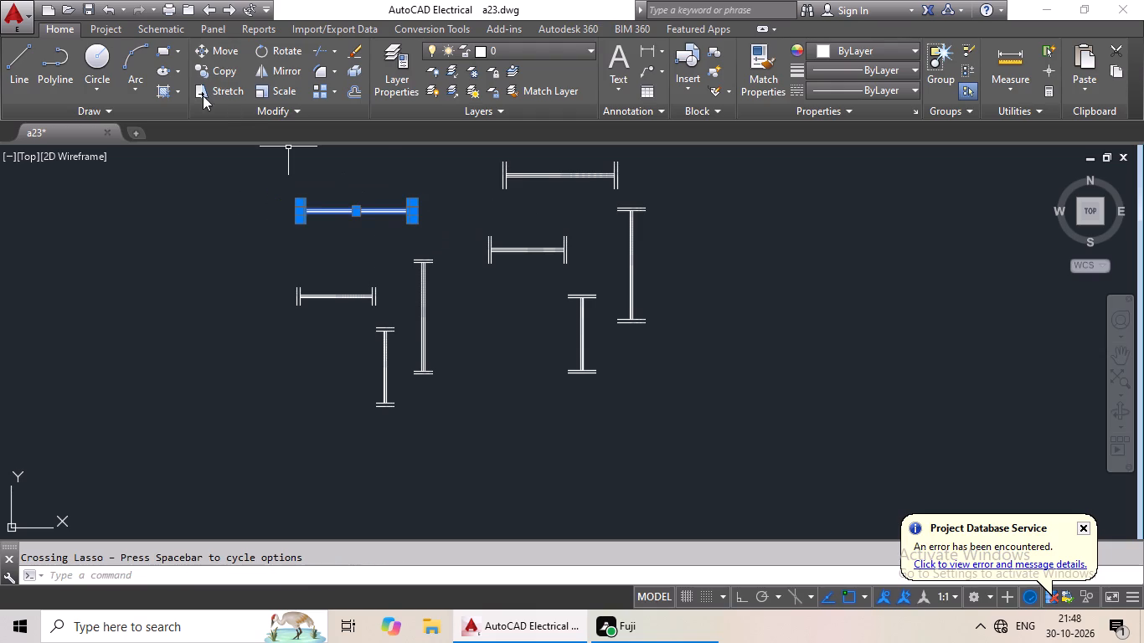
left_click(221, 67)
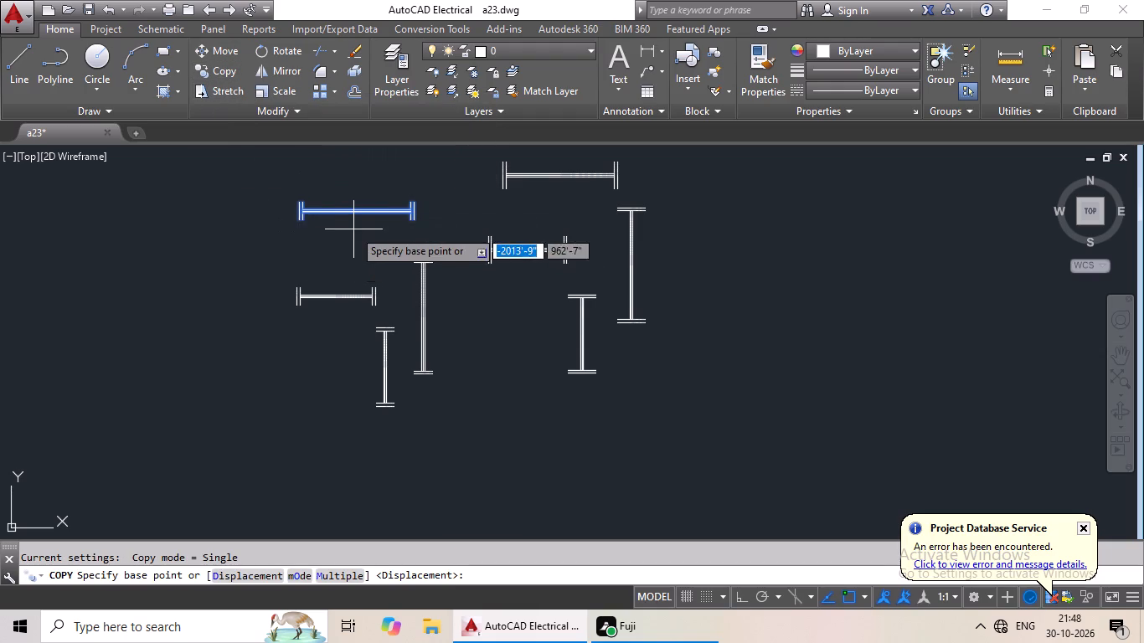
scroll(378, 213, "up", 3)
left_click(286, 210)
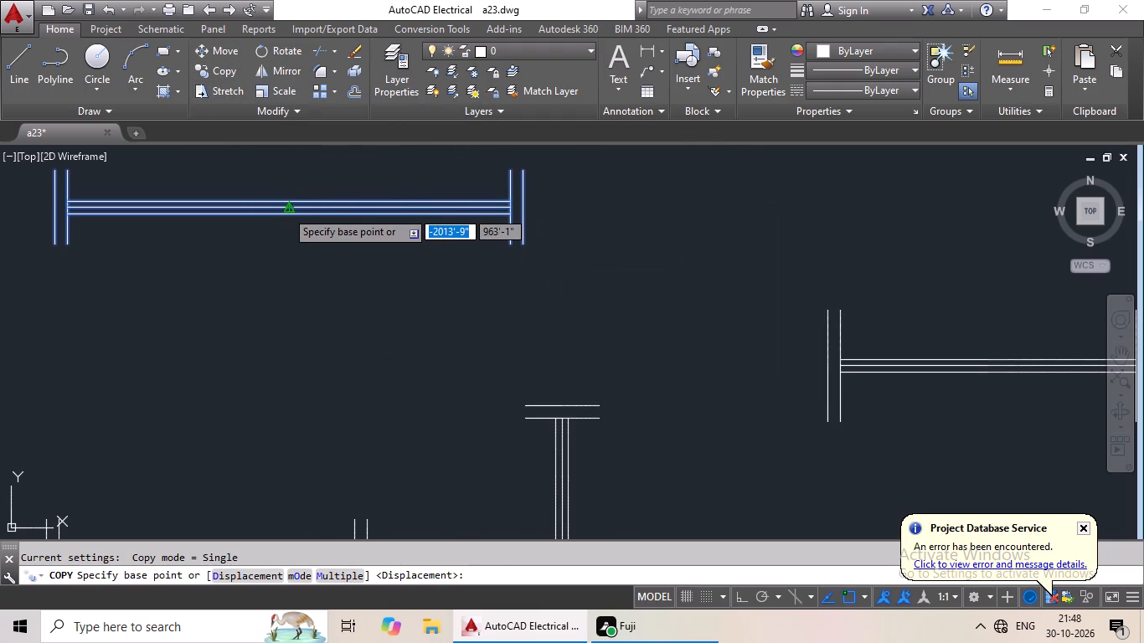
scroll(270, 304, "down", 3)
scroll(229, 399, "down", 3)
middle_click_drag(189, 400, 593, 175)
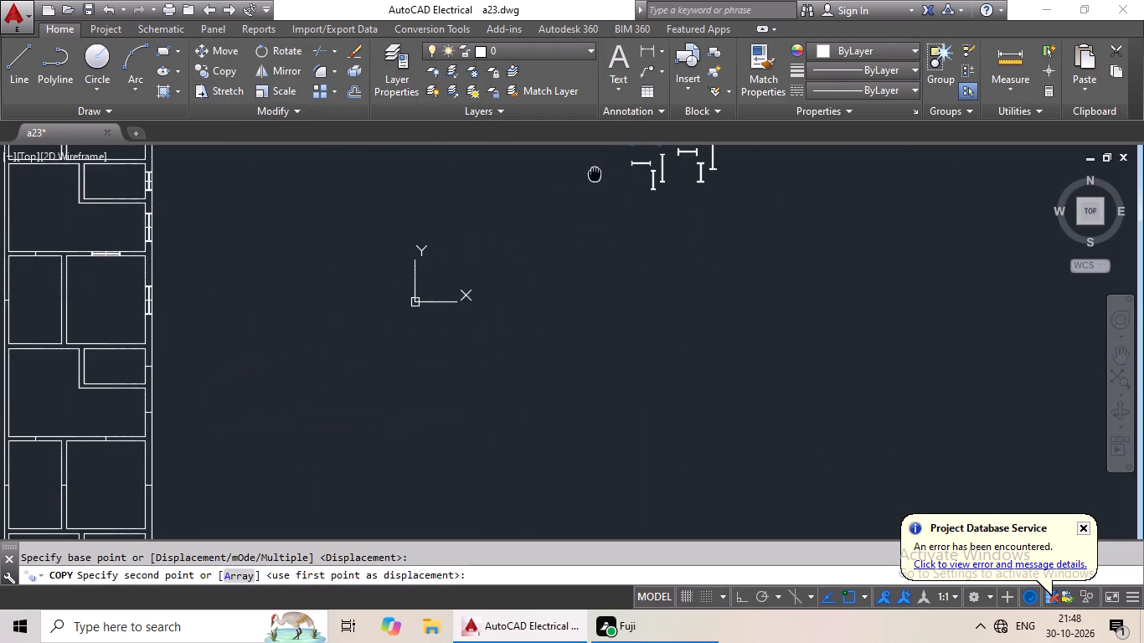
scroll(309, 332, "down", 2)
middle_click_drag(307, 332, 470, 309)
scroll(368, 281, "up", 5)
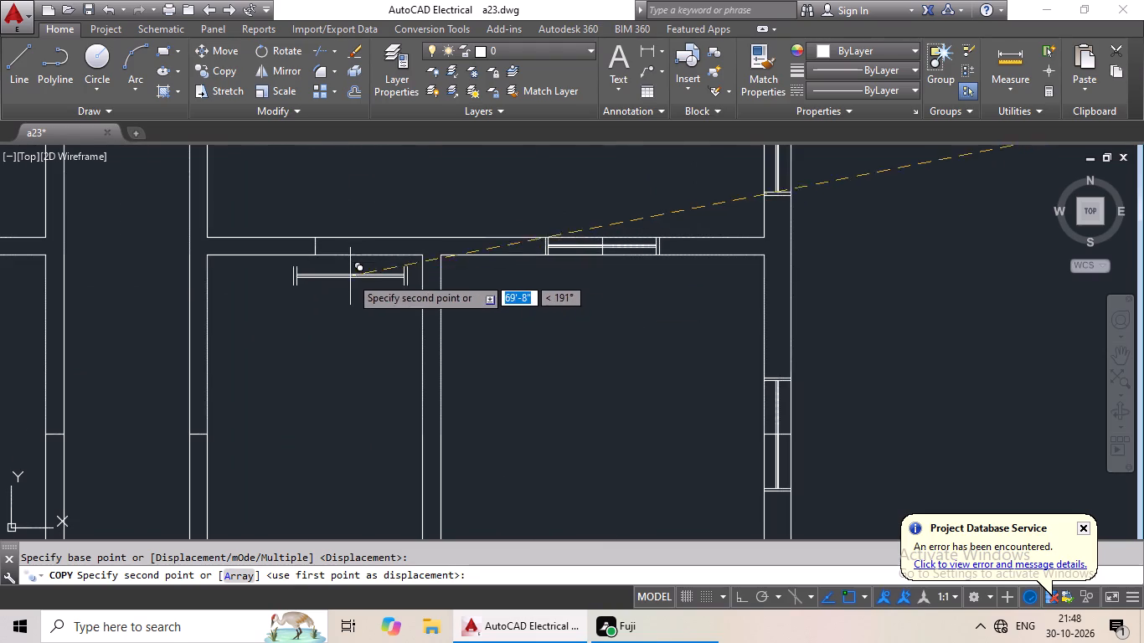
left_click(314, 244)
Copy the western set's 3' vertical symbol from its centre to the corridor-side wall marker of the narrow room south of the eastern wing's second L-shaped room.
scroll(528, 255, "down", 2)
middle_click_drag(543, 278, 540, 278)
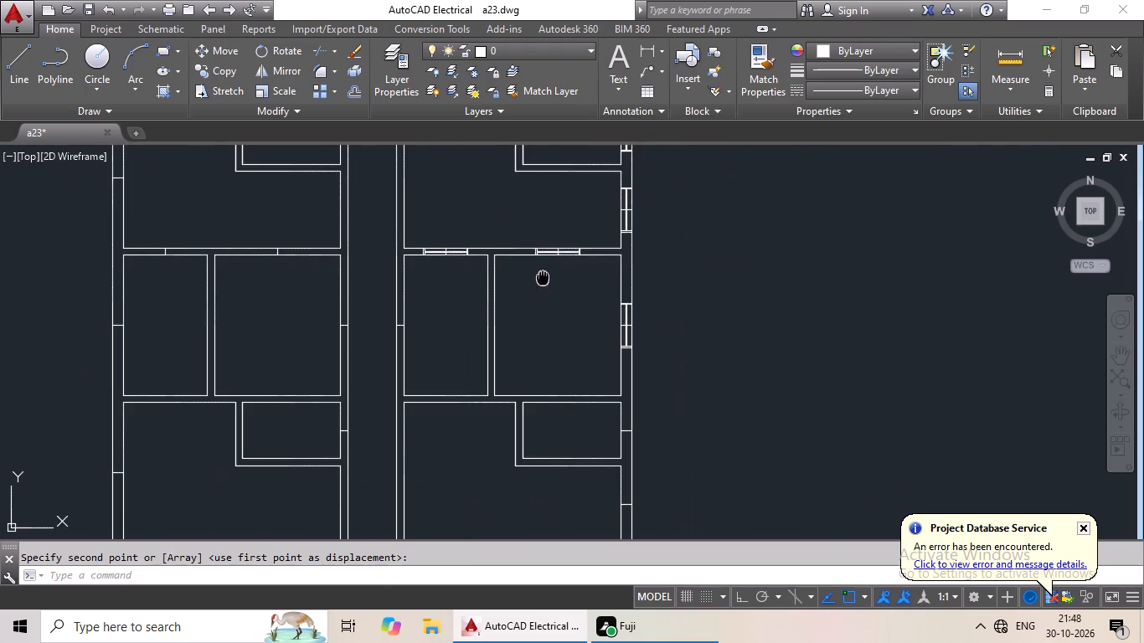
middle_click_drag(540, 278, 426, 278)
scroll(726, 273, "down", 1)
middle_click_drag(718, 285, 515, 338)
middle_click_drag(707, 287, 486, 331)
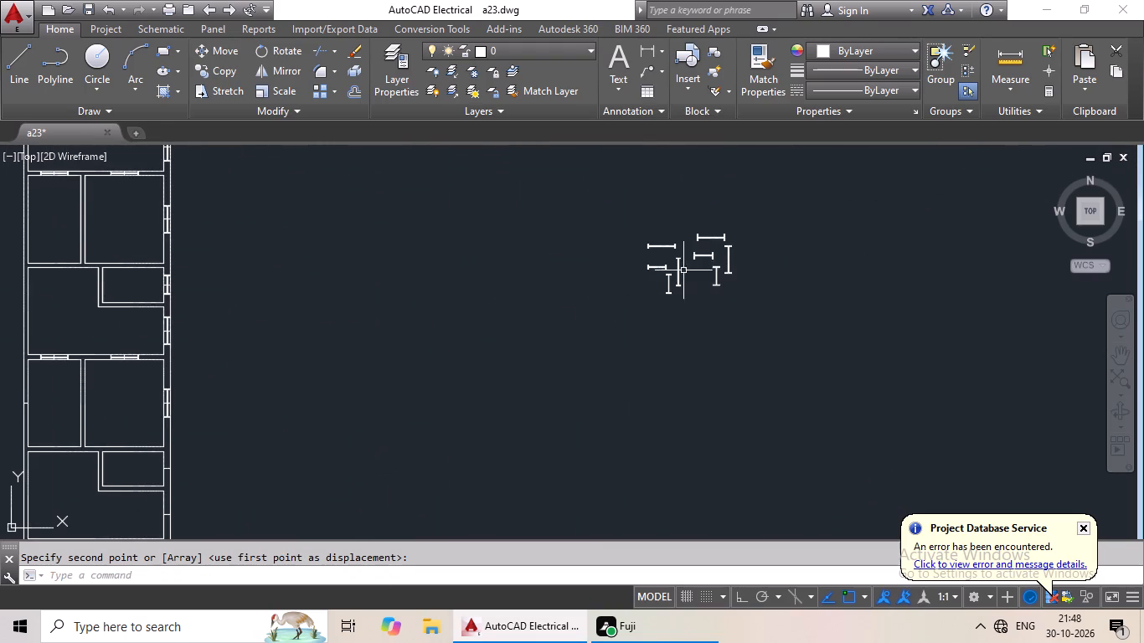
scroll(681, 268, "up", 3)
left_click_drag(662, 214, 668, 295)
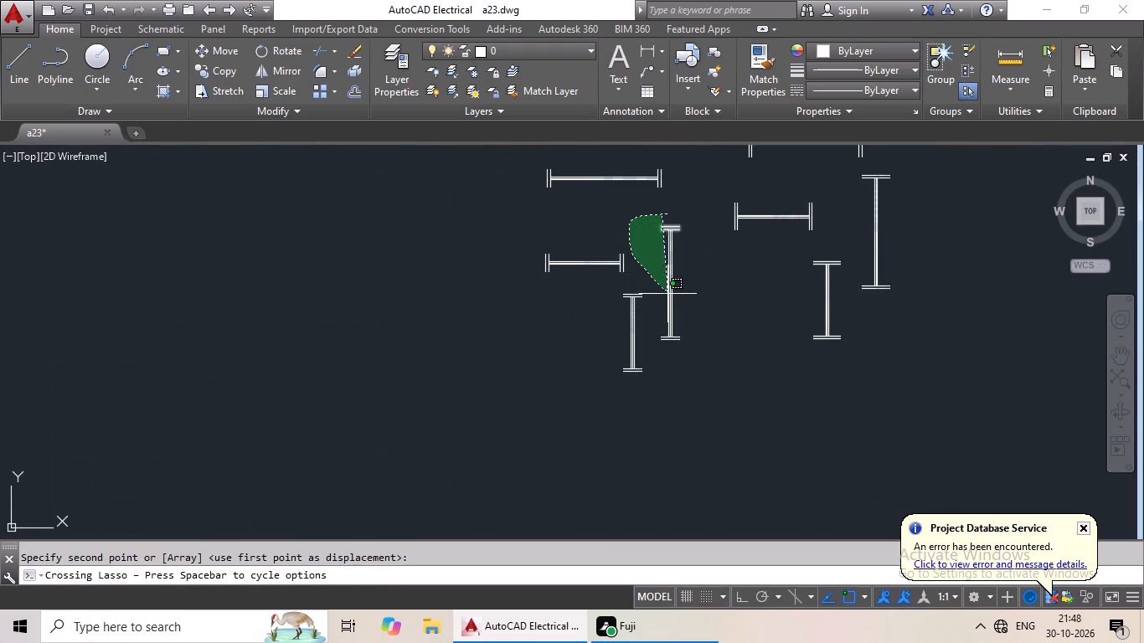
left_click_drag(668, 295, 674, 359)
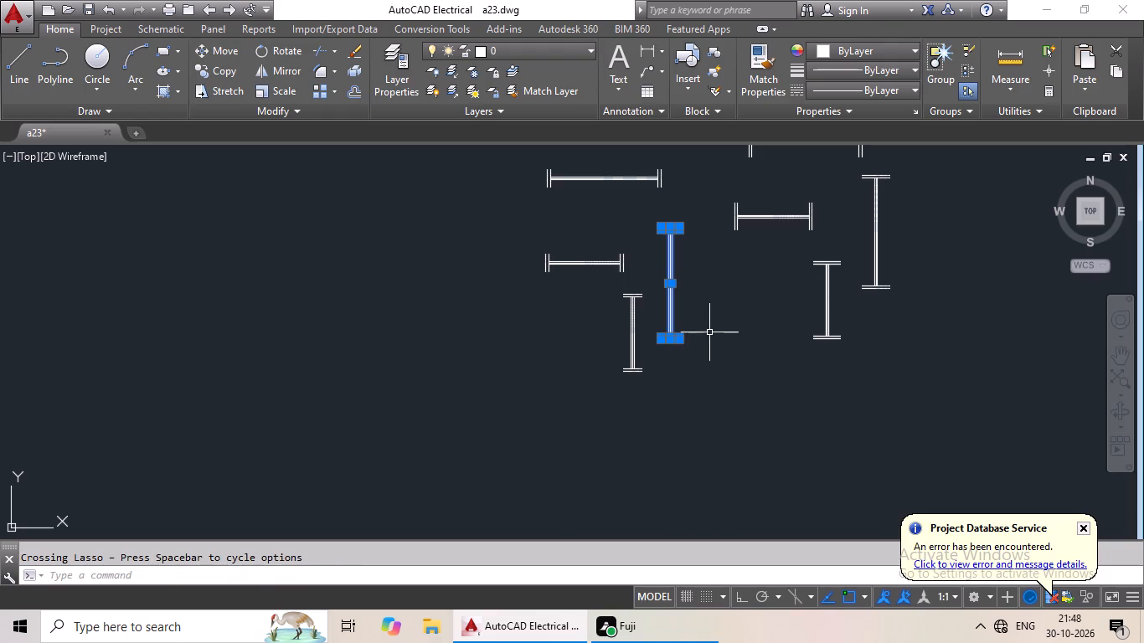
left_click(227, 69)
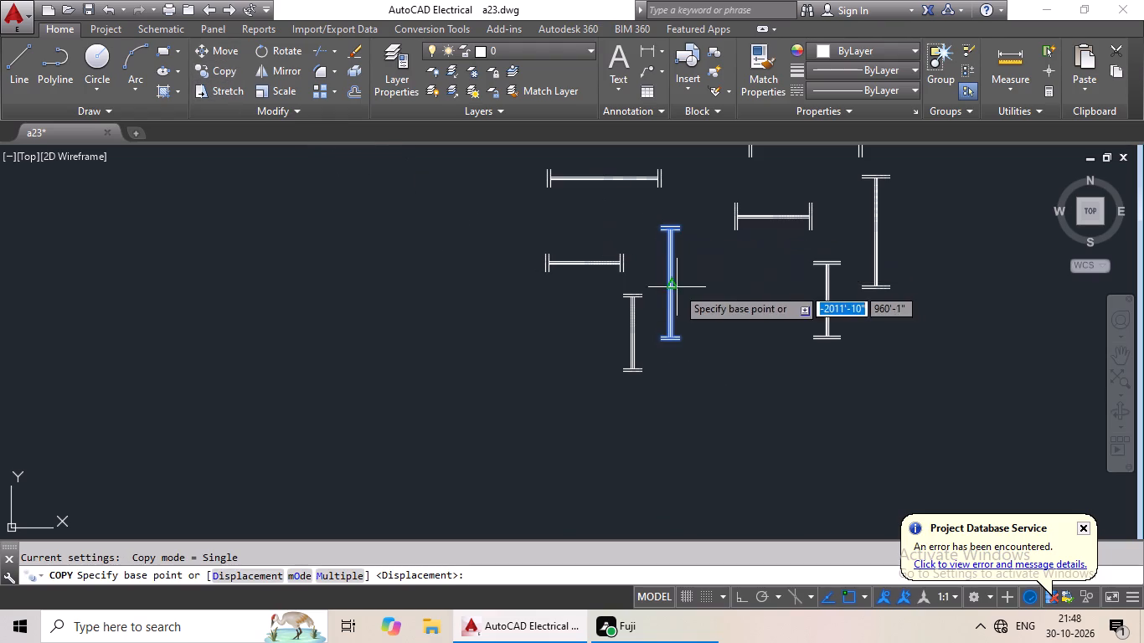
scroll(683, 285, "up", 3)
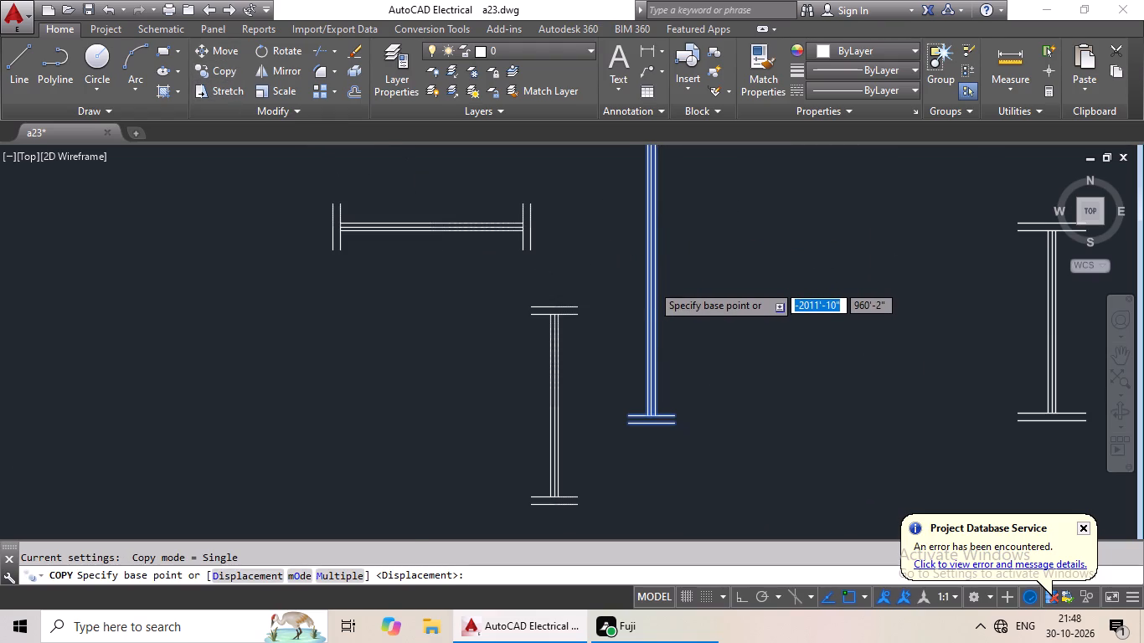
scroll(652, 284, "up", 1)
left_click(650, 267)
scroll(343, 315, "down", 5)
middle_click_drag(240, 347, 489, 247)
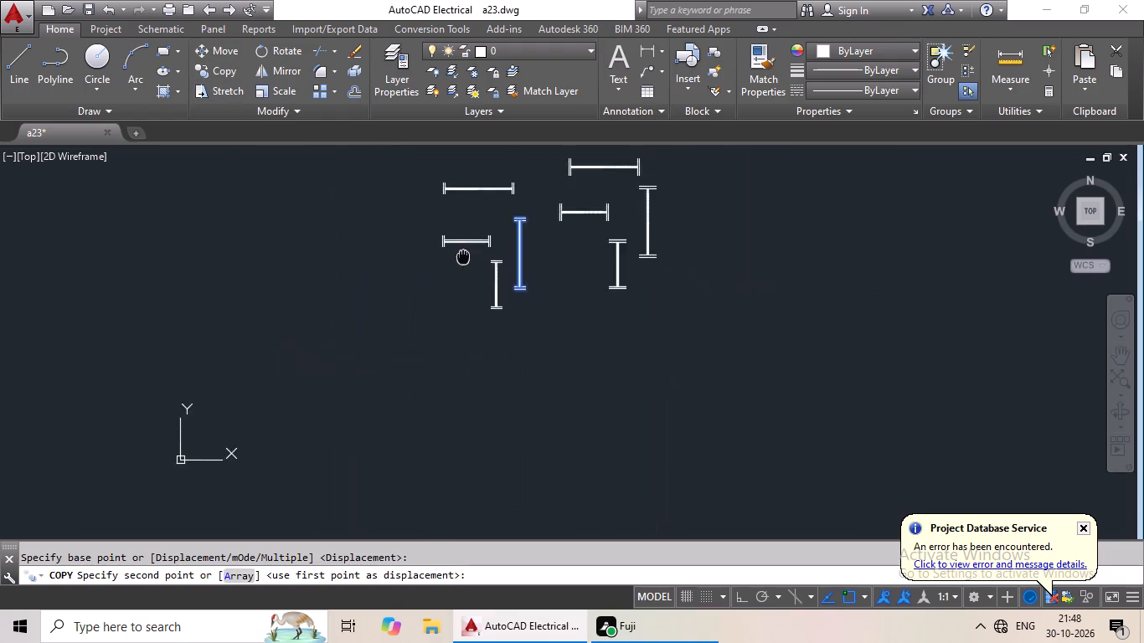
middle_click_drag(489, 247, 609, 200)
scroll(259, 339, "down", 2)
middle_click_drag(263, 342, 451, 304)
middle_click_drag(401, 340, 611, 283)
middle_click_drag(433, 333, 646, 331)
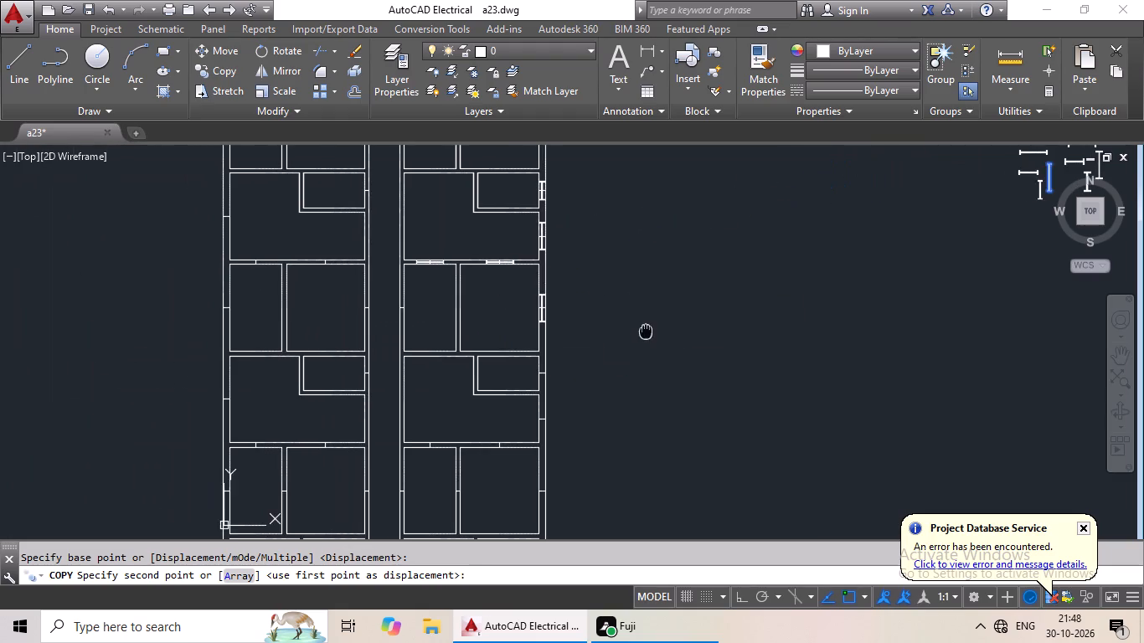
scroll(387, 318, "up", 3)
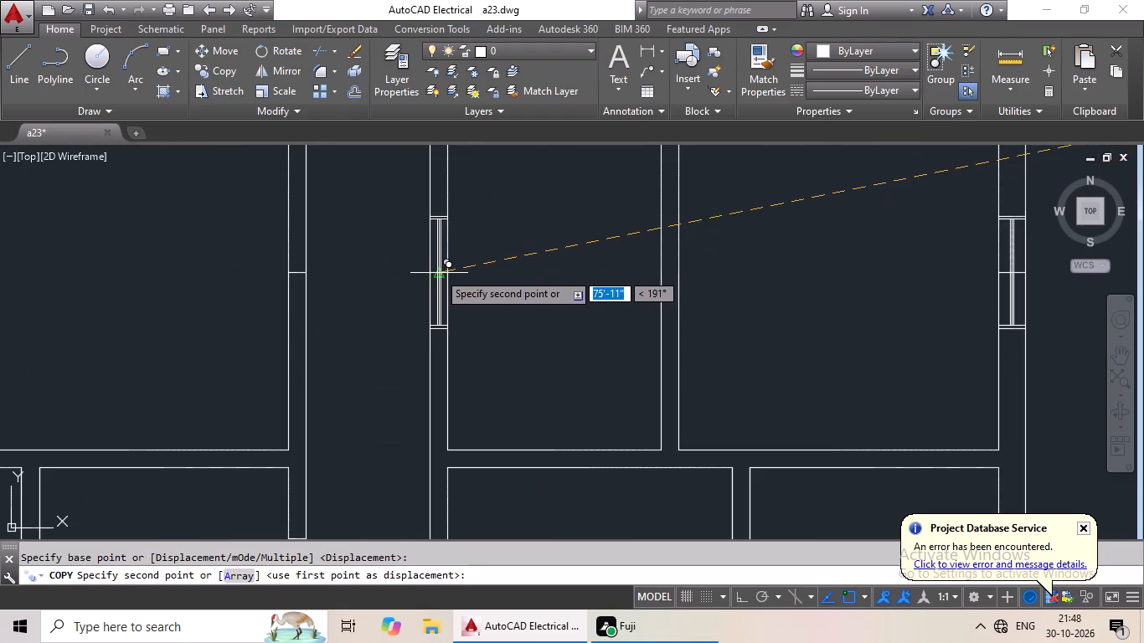
left_click(438, 272)
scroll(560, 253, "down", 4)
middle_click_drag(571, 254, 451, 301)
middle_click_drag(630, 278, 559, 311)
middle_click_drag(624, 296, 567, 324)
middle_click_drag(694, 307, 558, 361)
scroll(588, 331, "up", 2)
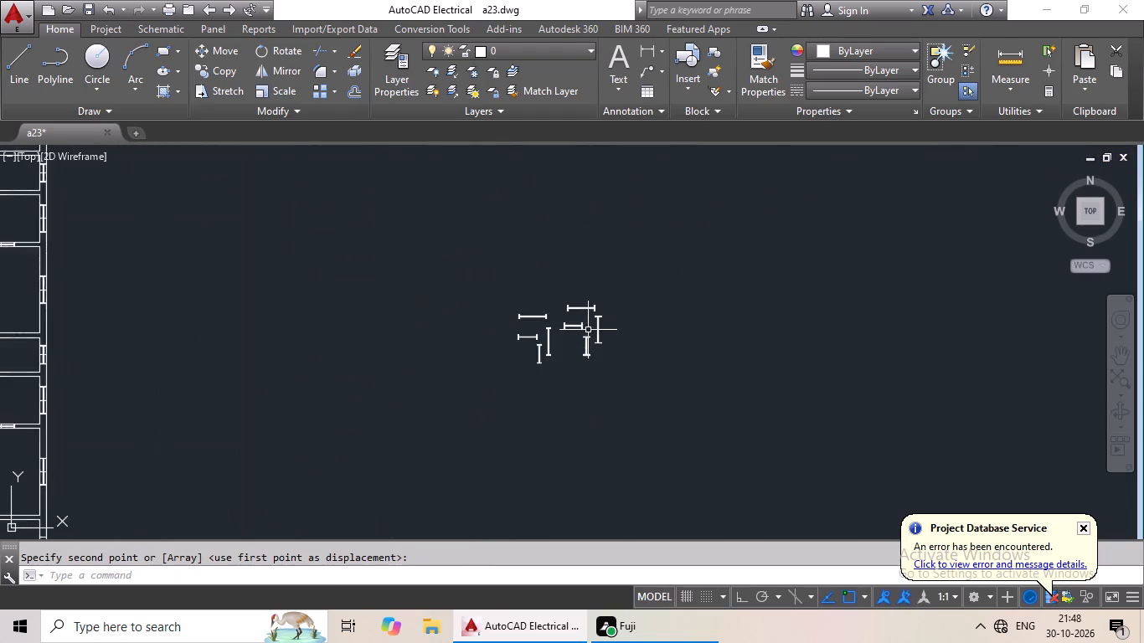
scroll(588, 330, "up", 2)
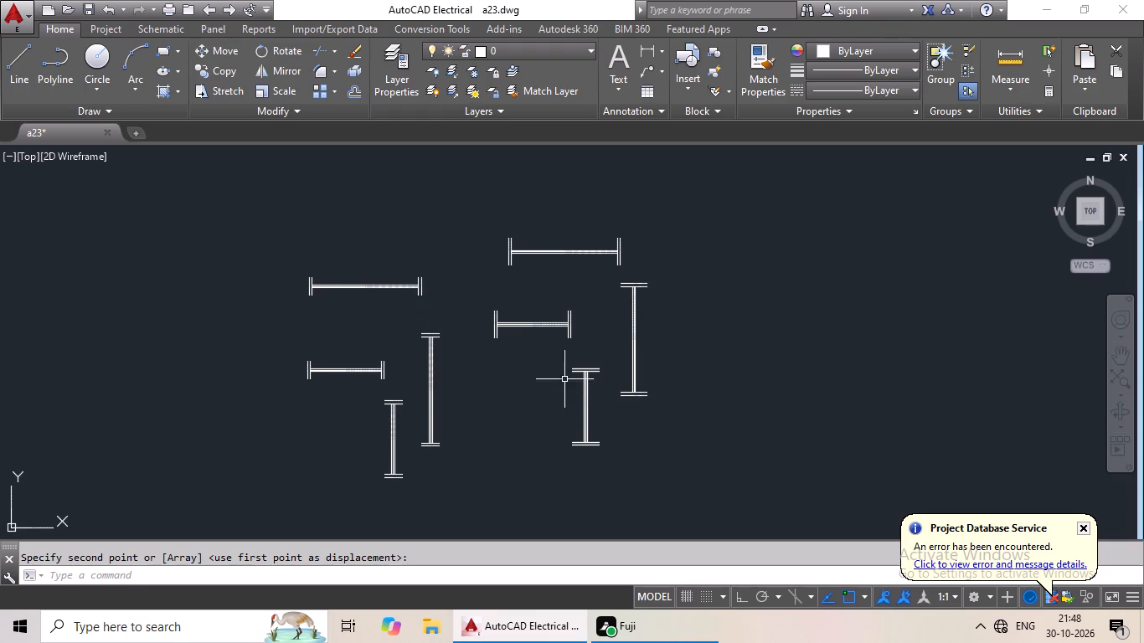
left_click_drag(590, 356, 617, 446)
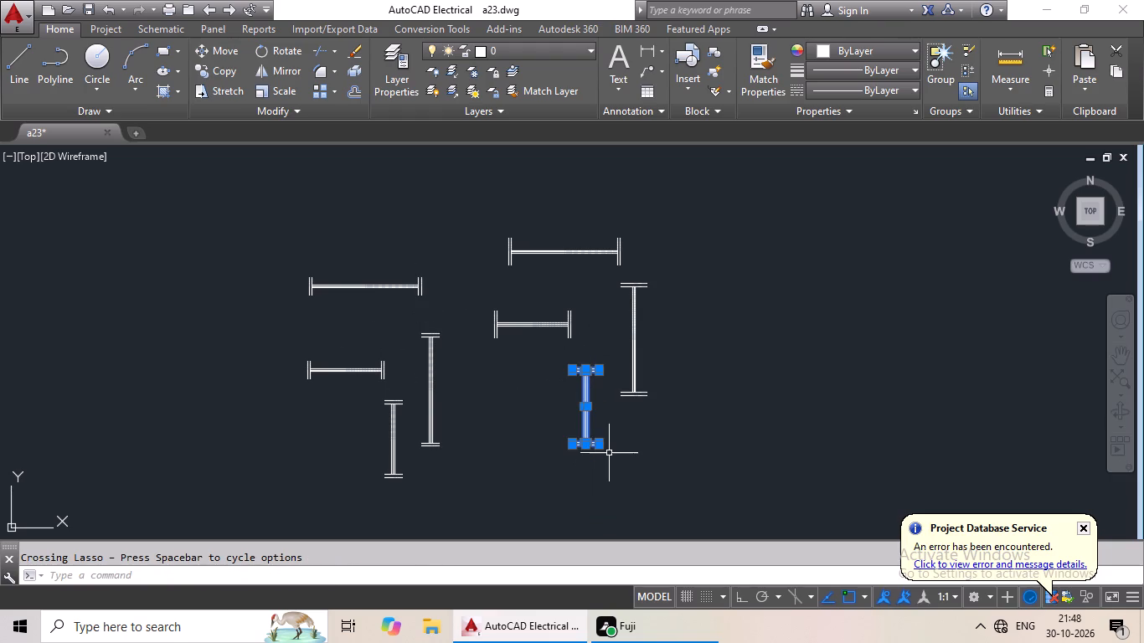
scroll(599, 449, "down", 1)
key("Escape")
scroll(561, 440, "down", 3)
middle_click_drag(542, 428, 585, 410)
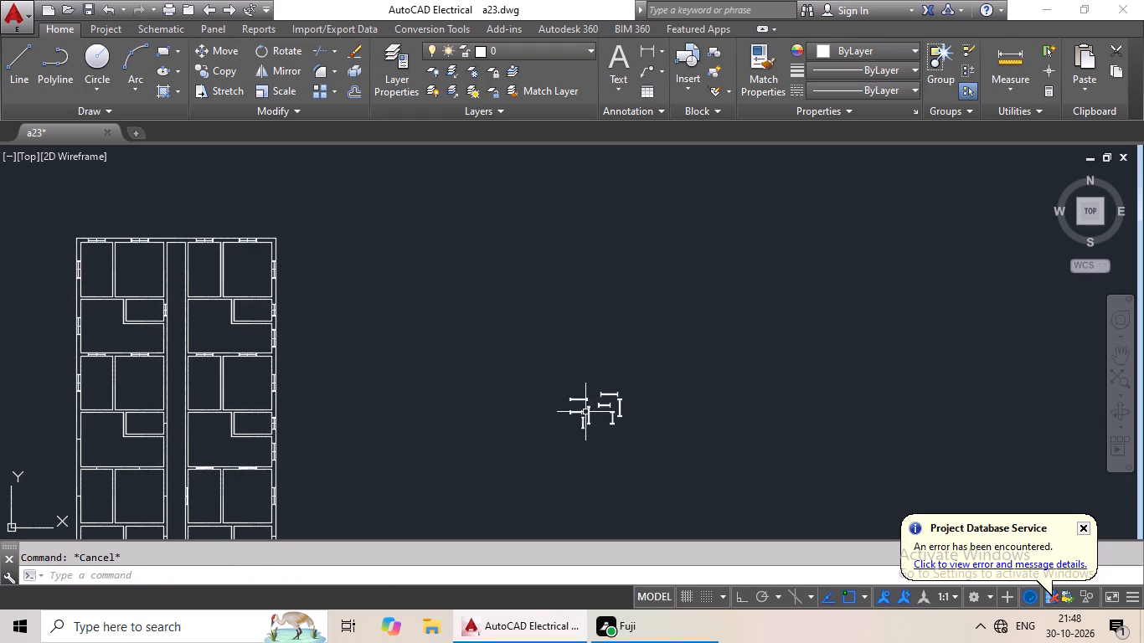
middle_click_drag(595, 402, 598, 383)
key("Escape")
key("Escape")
Copy the western set's 2' vertical symbol from its centre to the corridor-side wall marker of the western wing's second small room from the north.
scroll(612, 401, "up", 2)
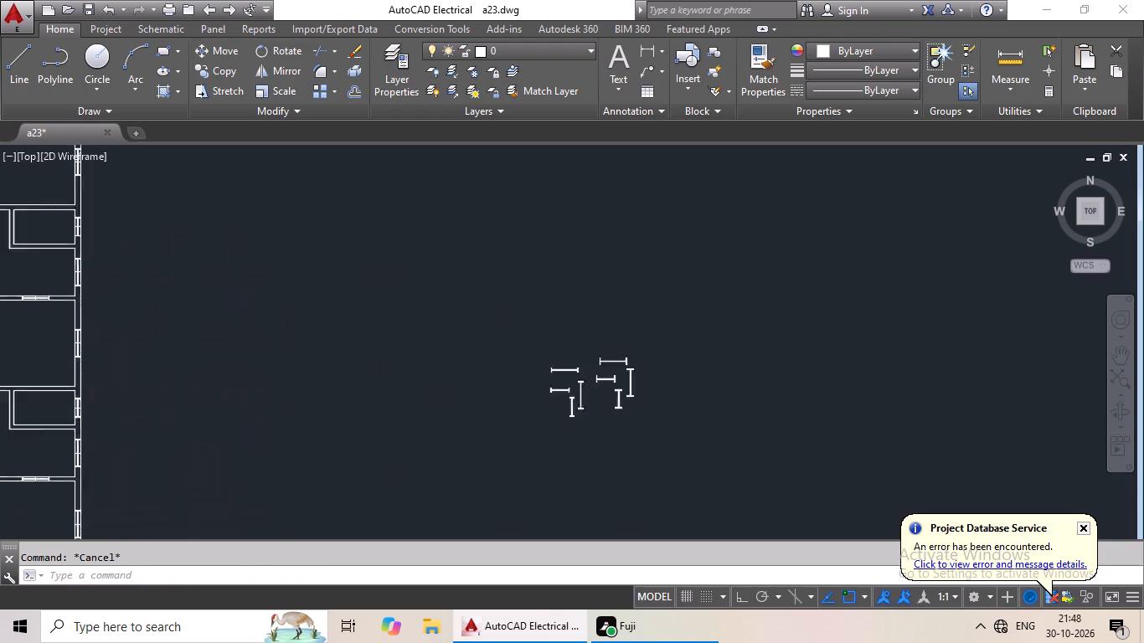
scroll(612, 401, "up", 2)
scroll(455, 411, "up", 3)
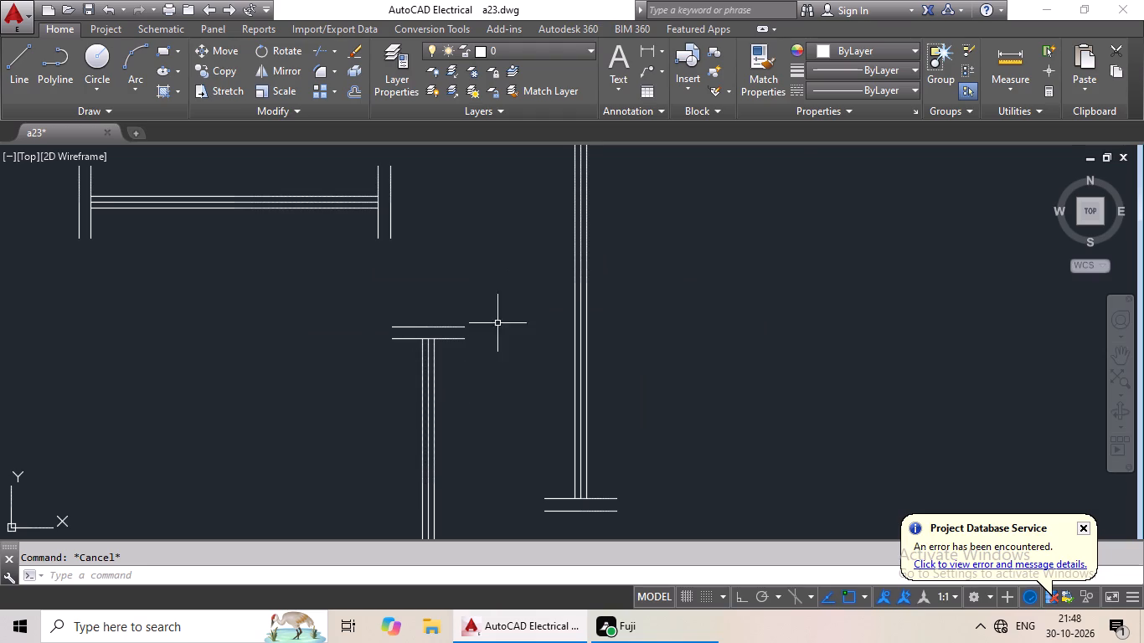
scroll(470, 311, "down", 1)
left_click_drag(472, 306, 513, 525)
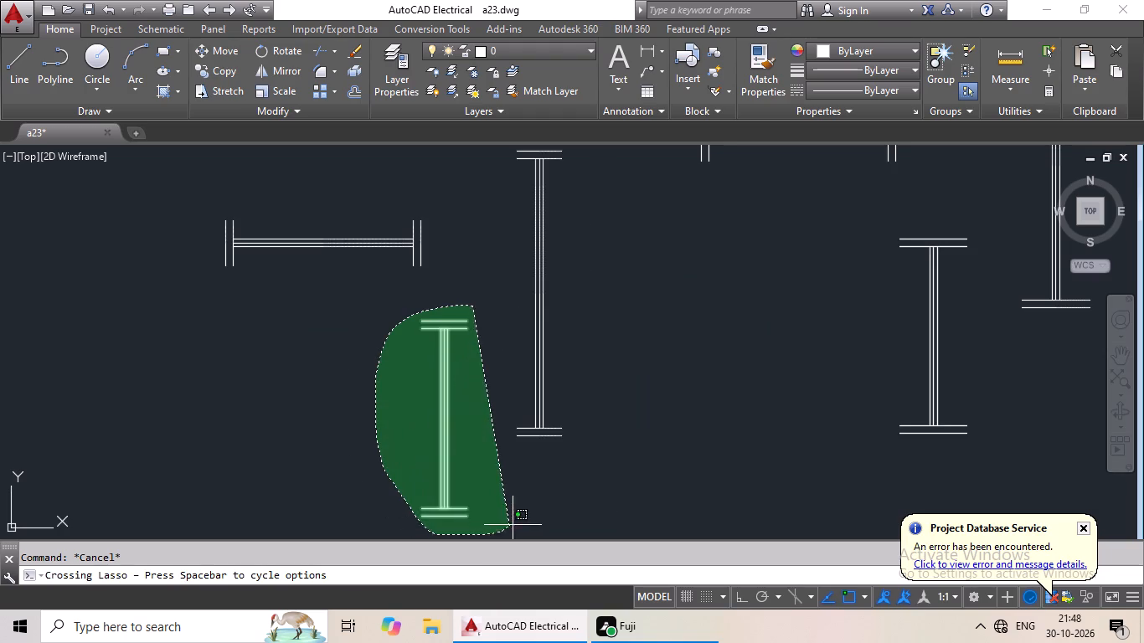
left_click_drag(513, 525, 514, 524)
left_click(206, 75)
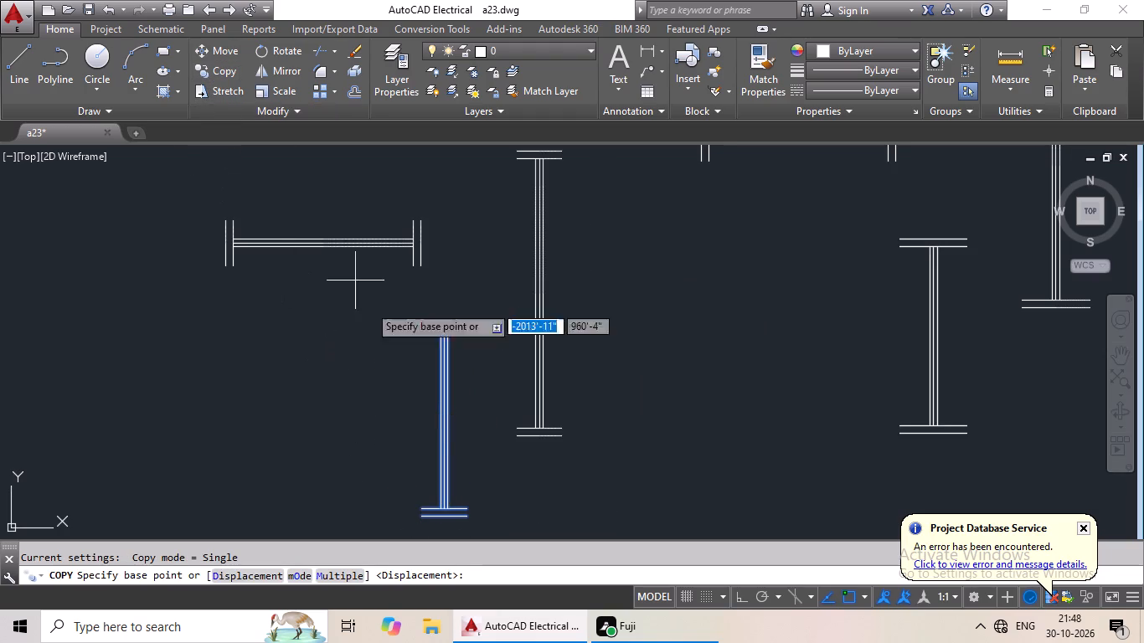
scroll(456, 460, "up", 2)
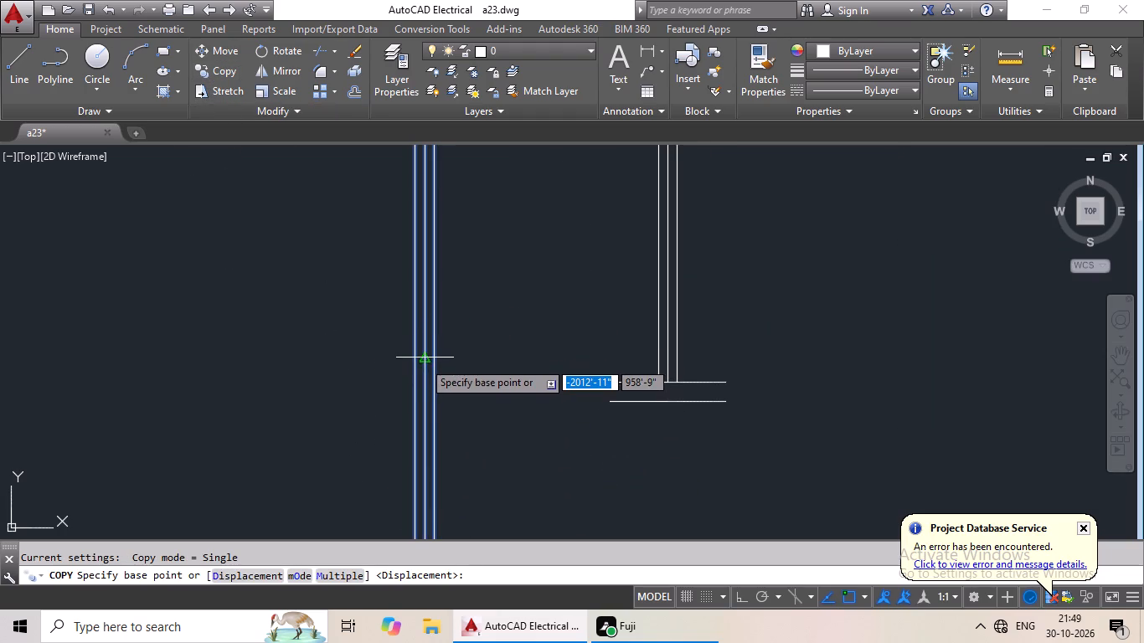
left_click(423, 361)
scroll(132, 376, "down", 4)
middle_click_drag(131, 377, 490, 306)
scroll(0, 331, "down", 2)
middle_click_drag(80, 329, 385, 311)
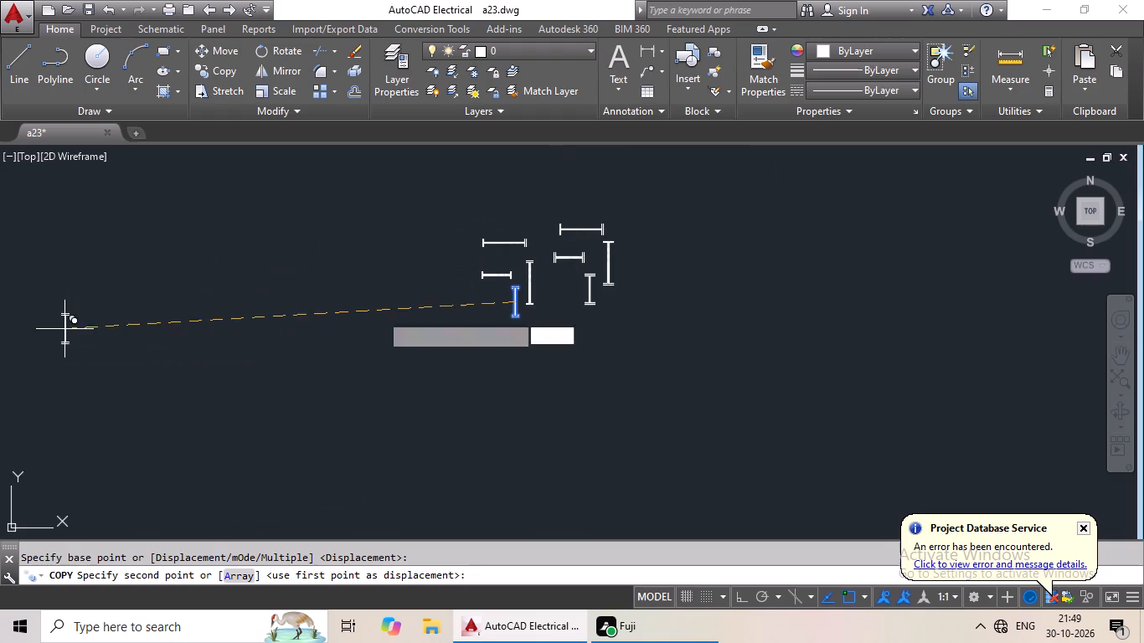
middle_click_drag(6, 319, 85, 319)
middle_click_drag(174, 319, 469, 250)
middle_click_drag(293, 321, 605, 305)
middle_click_drag(371, 349, 595, 349)
middle_click_drag(296, 285, 286, 358)
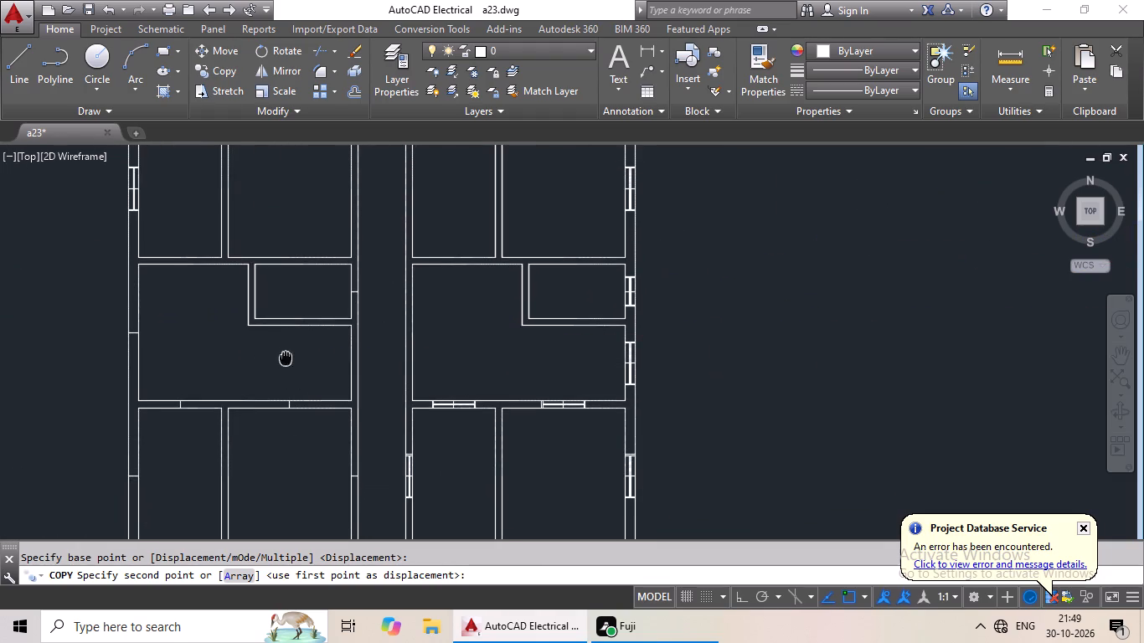
scroll(395, 301, "up", 3)
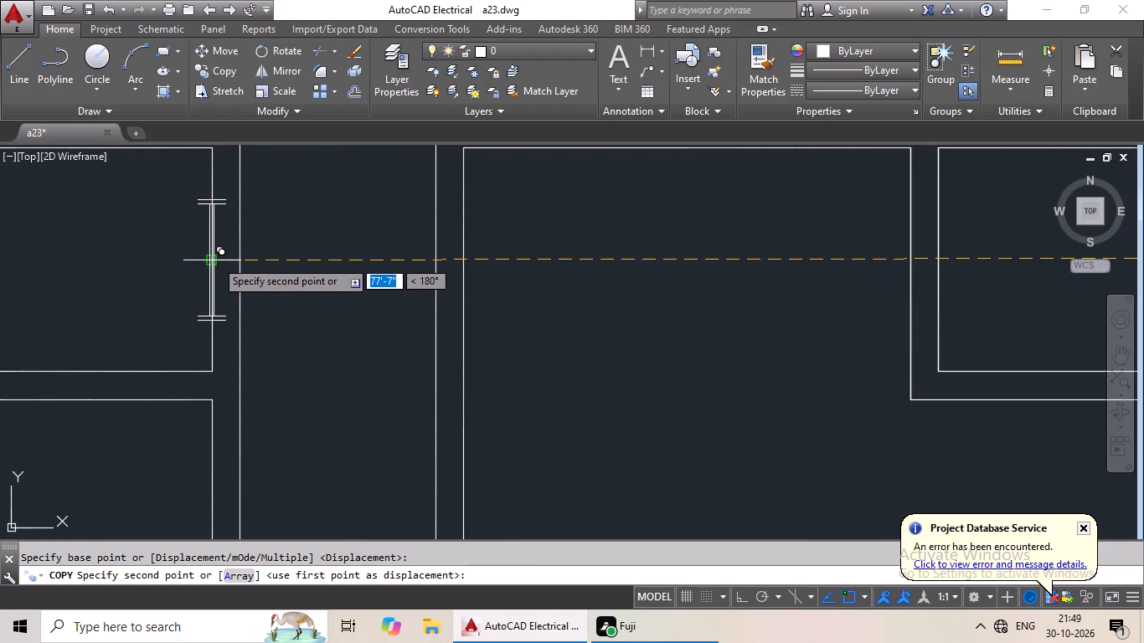
left_click(223, 261)
Copy the eastern set's 3' vertical symbol from its centre to the west exterior wall marker of the western wing's second L-shaped room from the north.
scroll(339, 262, "down", 5)
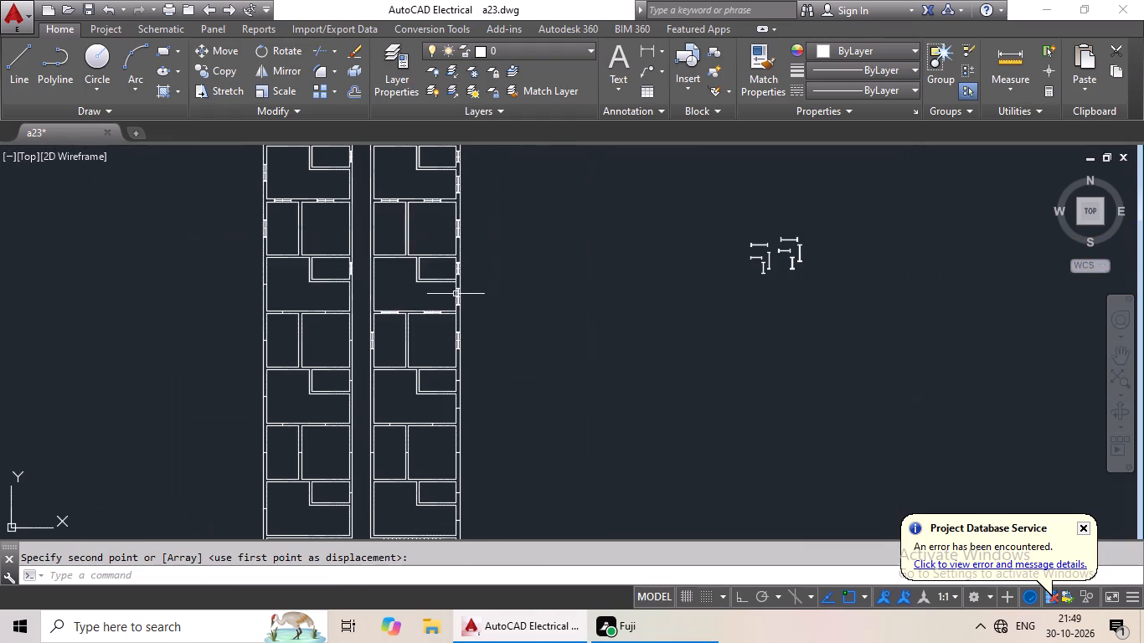
middle_click_drag(530, 293, 484, 293)
middle_click_drag(492, 297, 426, 318)
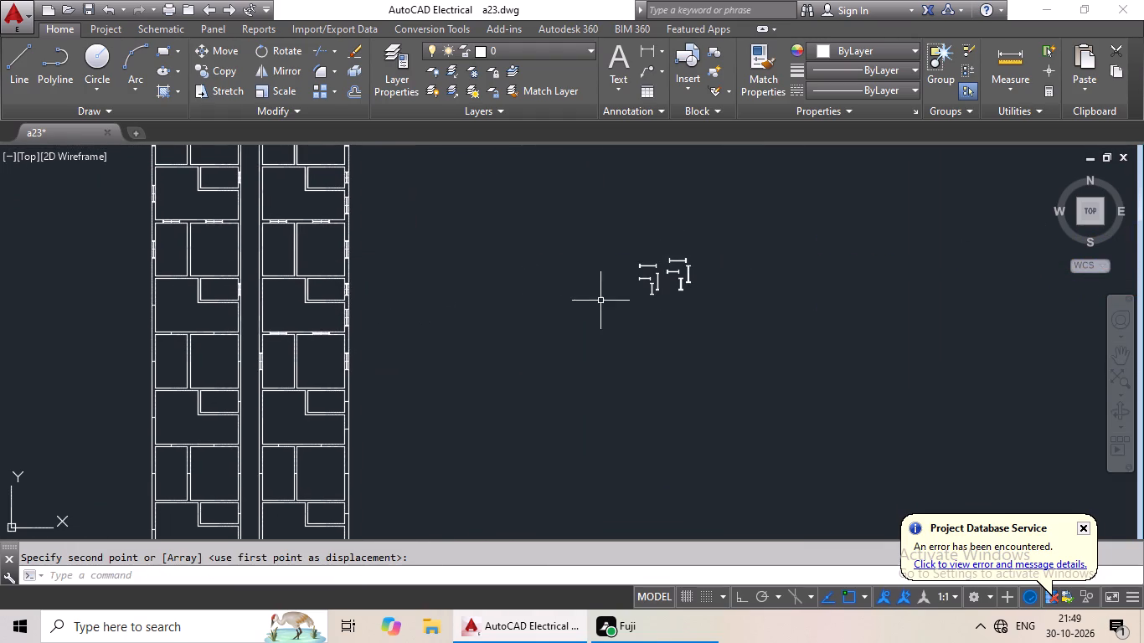
scroll(709, 268, "up", 5)
left_click_drag(713, 224, 672, 224)
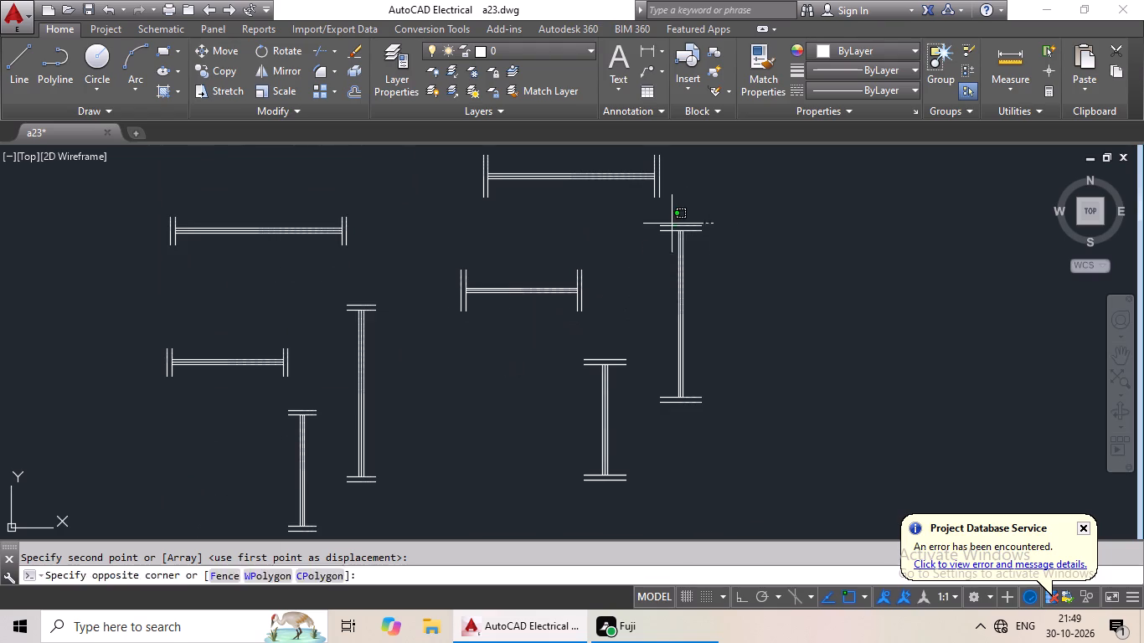
left_click_drag(672, 224, 714, 404)
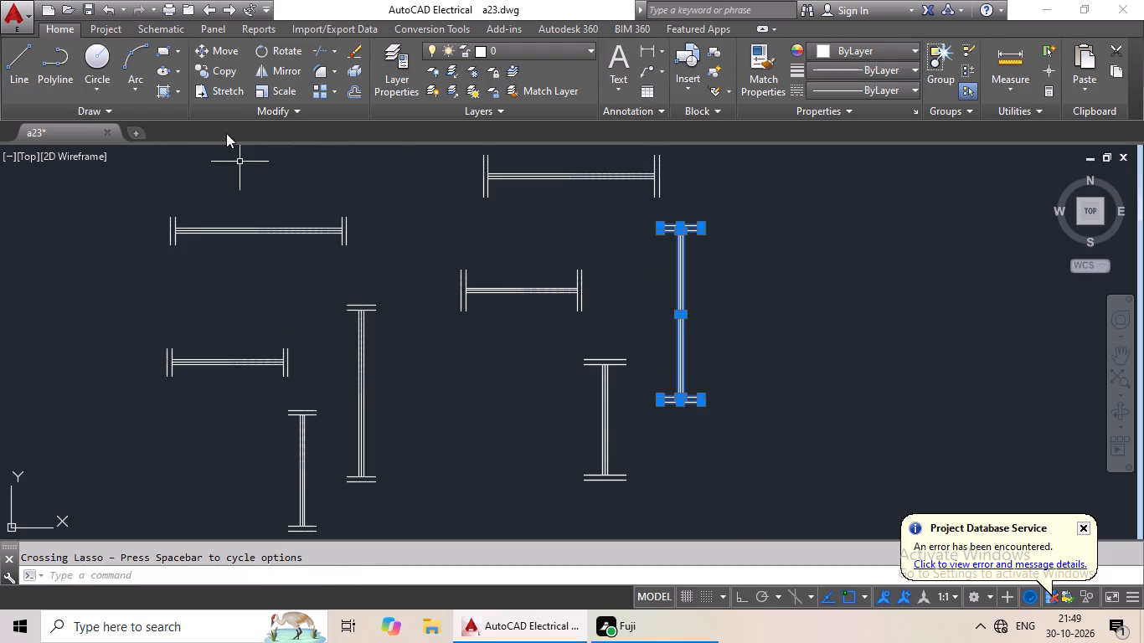
left_click(213, 78)
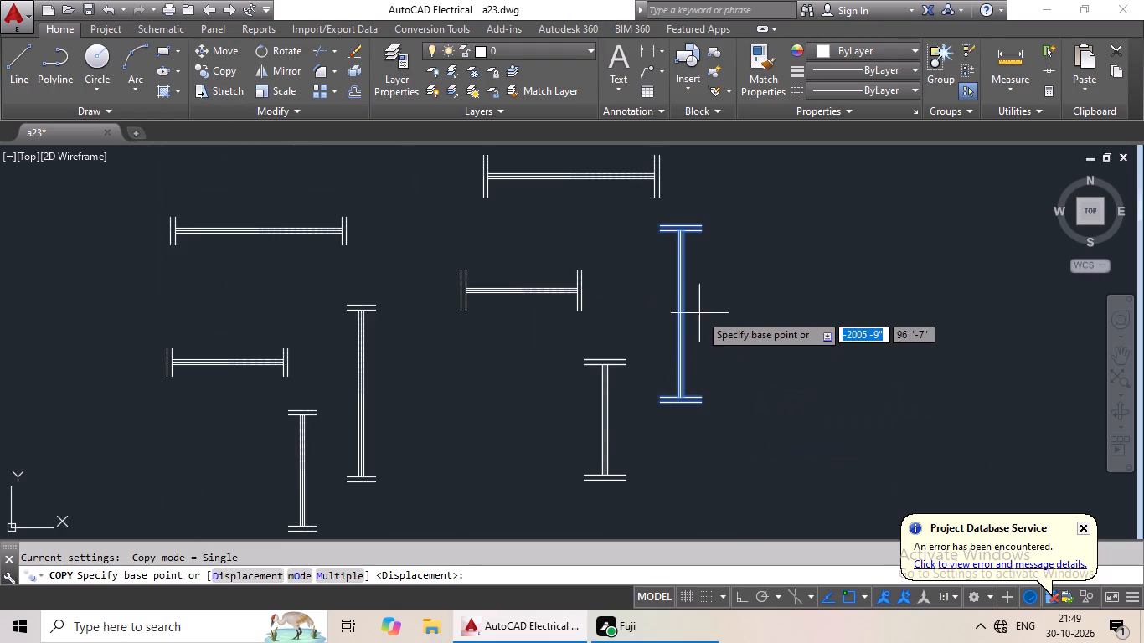
scroll(701, 316, "up", 2)
left_click(647, 306)
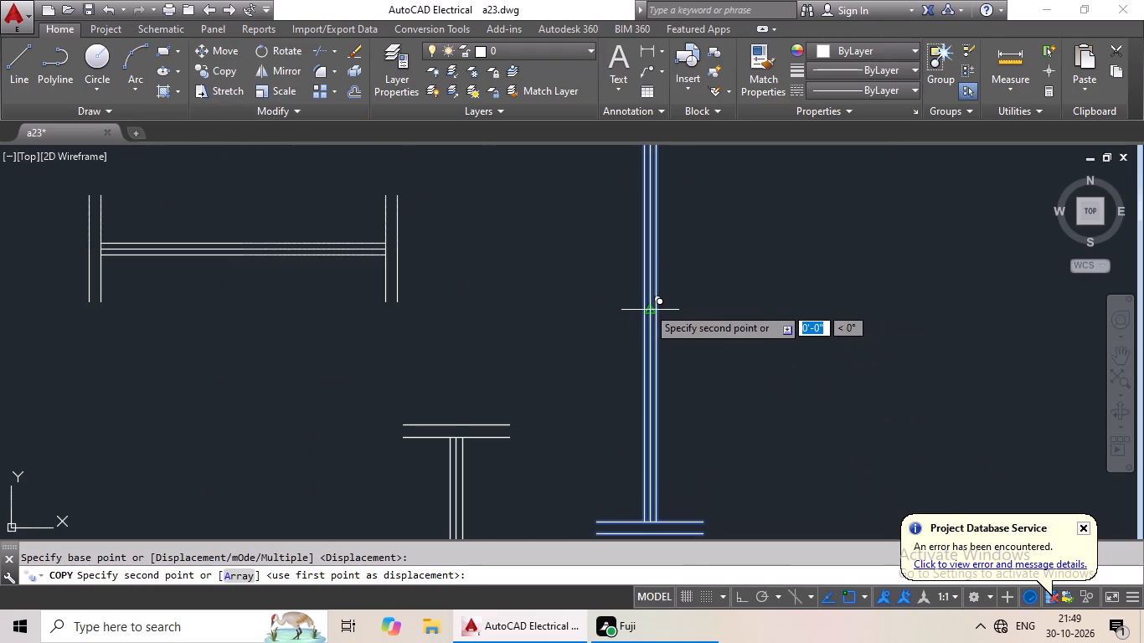
scroll(514, 353, "down", 4)
middle_click_drag(243, 429, 585, 356)
scroll(219, 419, "down", 3)
middle_click_drag(218, 419, 515, 368)
middle_click_drag(310, 418, 462, 416)
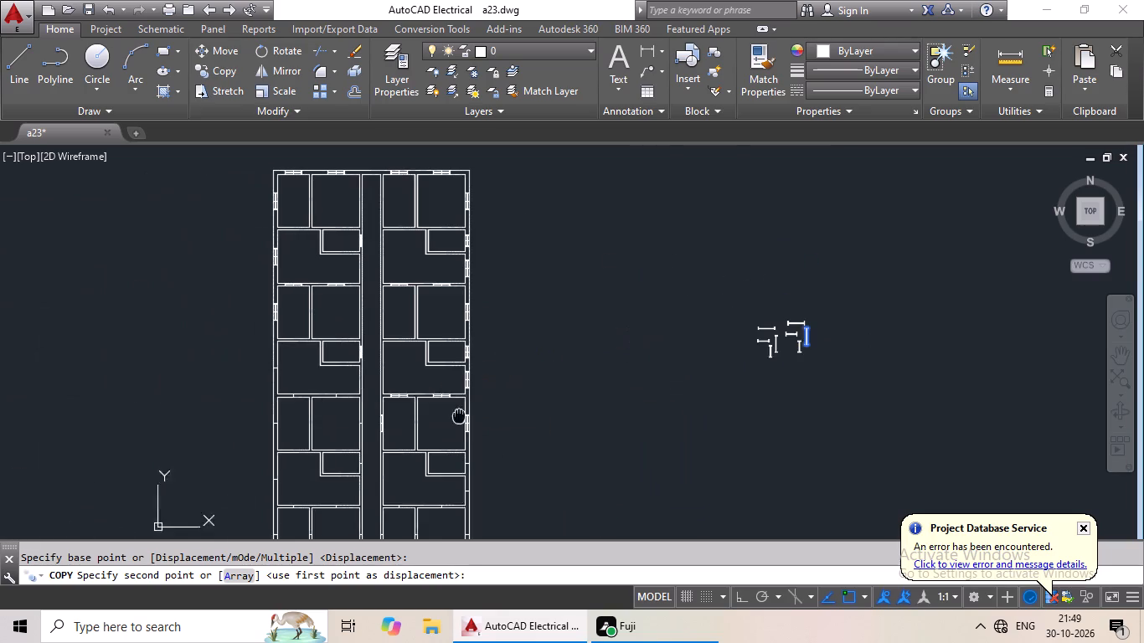
middle_click_drag(462, 416, 470, 414)
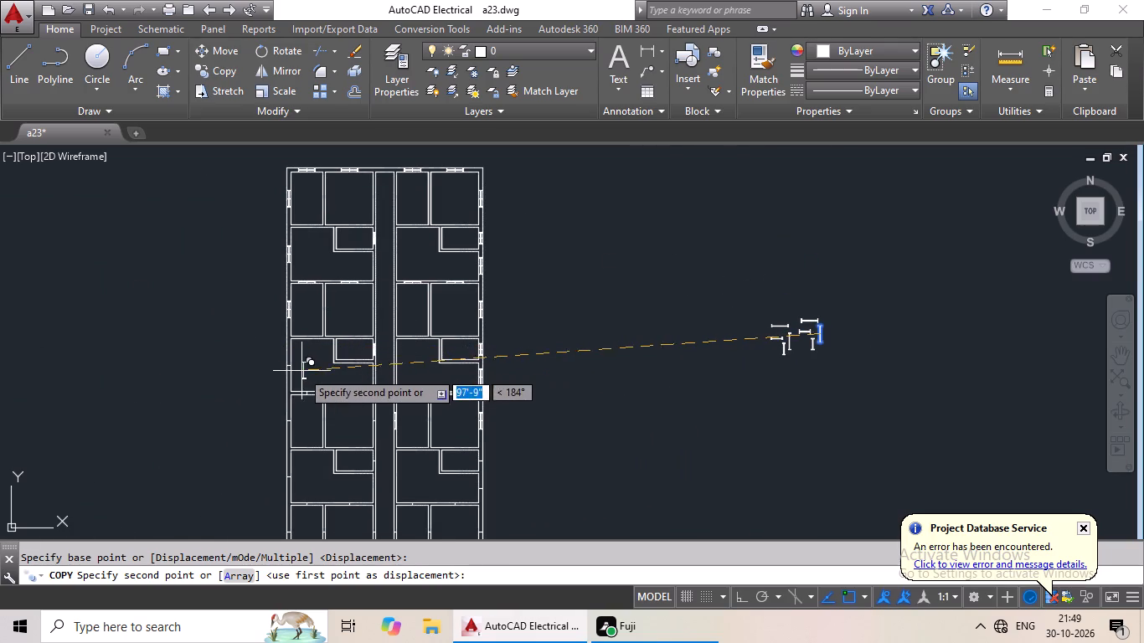
scroll(293, 372, "up", 2)
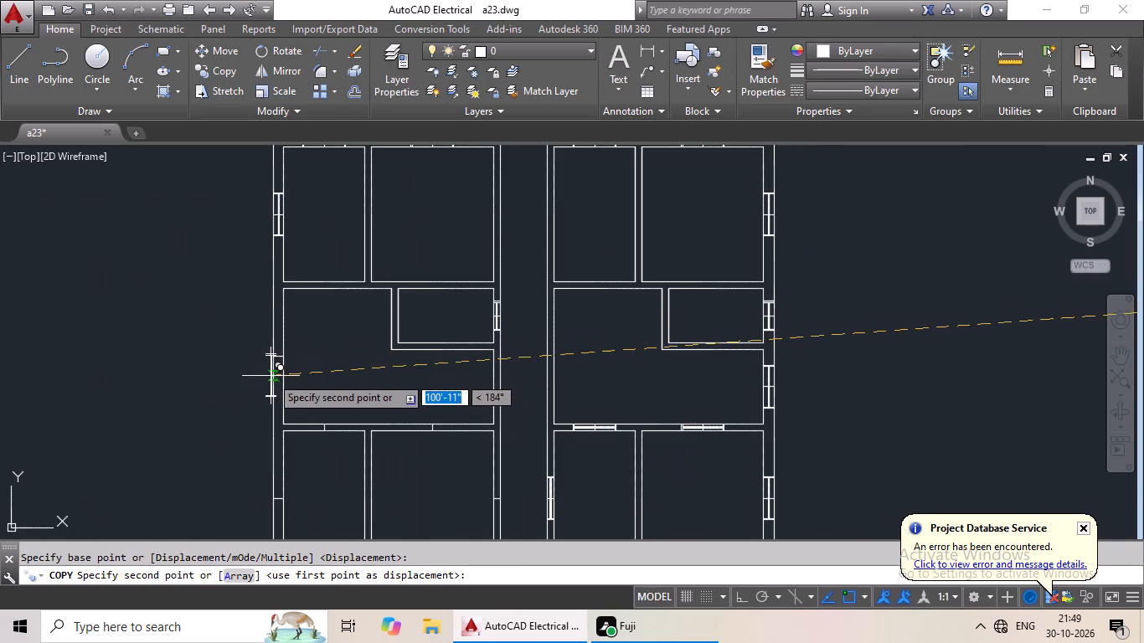
scroll(281, 356, "up", 3)
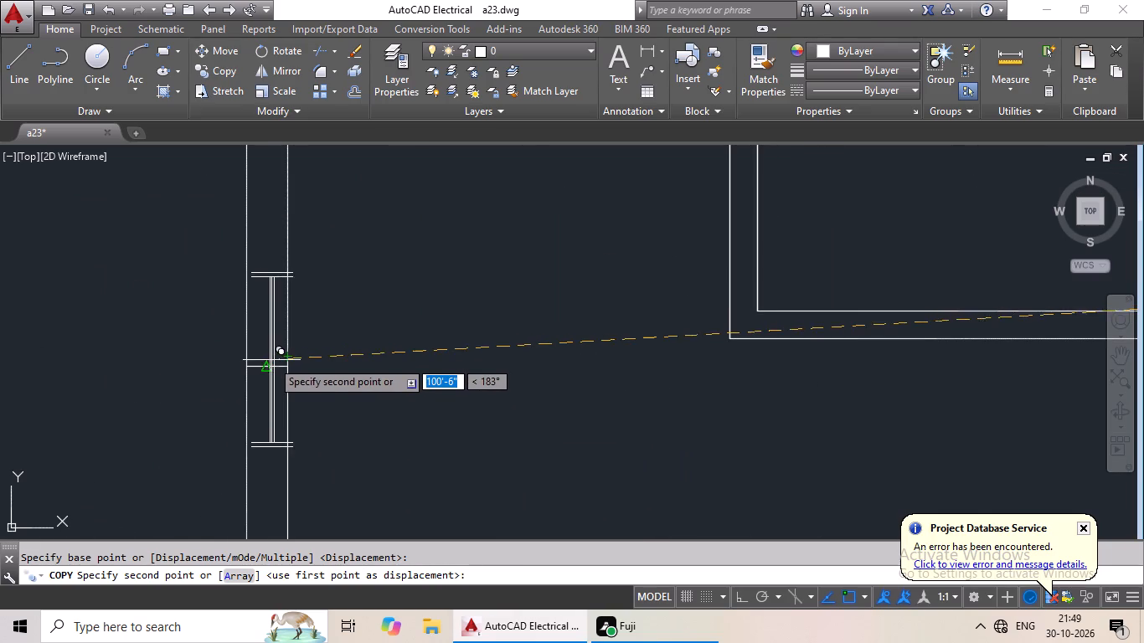
left_click(265, 366)
Copy the western set's 3' horizontal symbol from its centre to the eastern south-wall marker of the western wing's second L-shaped room from the north.
scroll(446, 347, "down", 5)
middle_click_drag(465, 374, 460, 374)
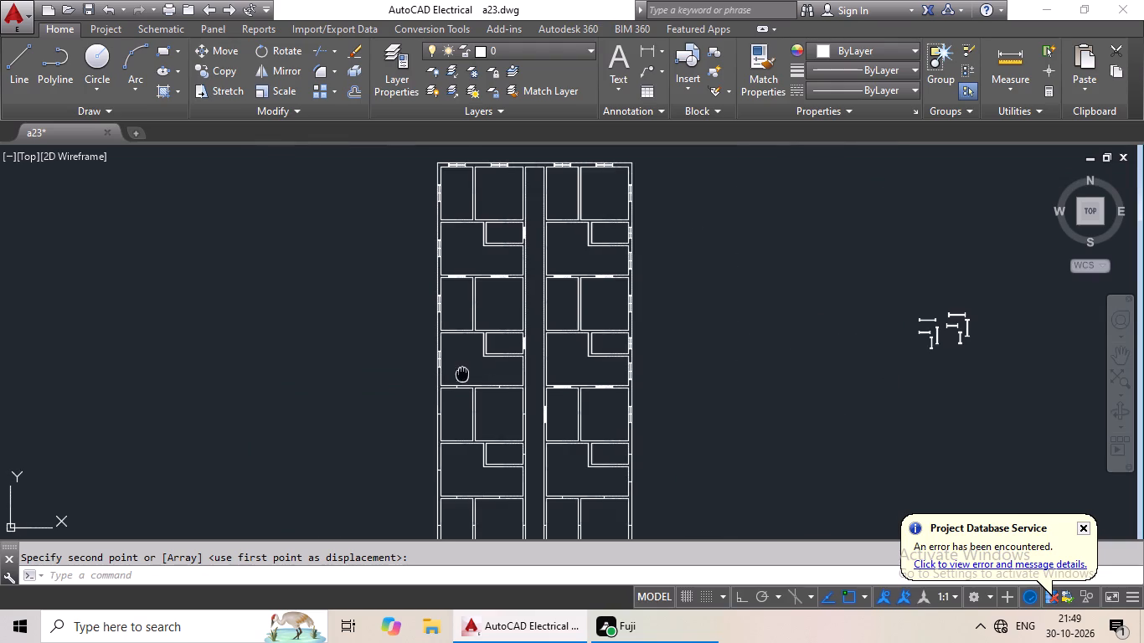
middle_click_drag(460, 374, 394, 387)
middle_click_drag(446, 398, 448, 352)
middle_click_drag(689, 366, 550, 368)
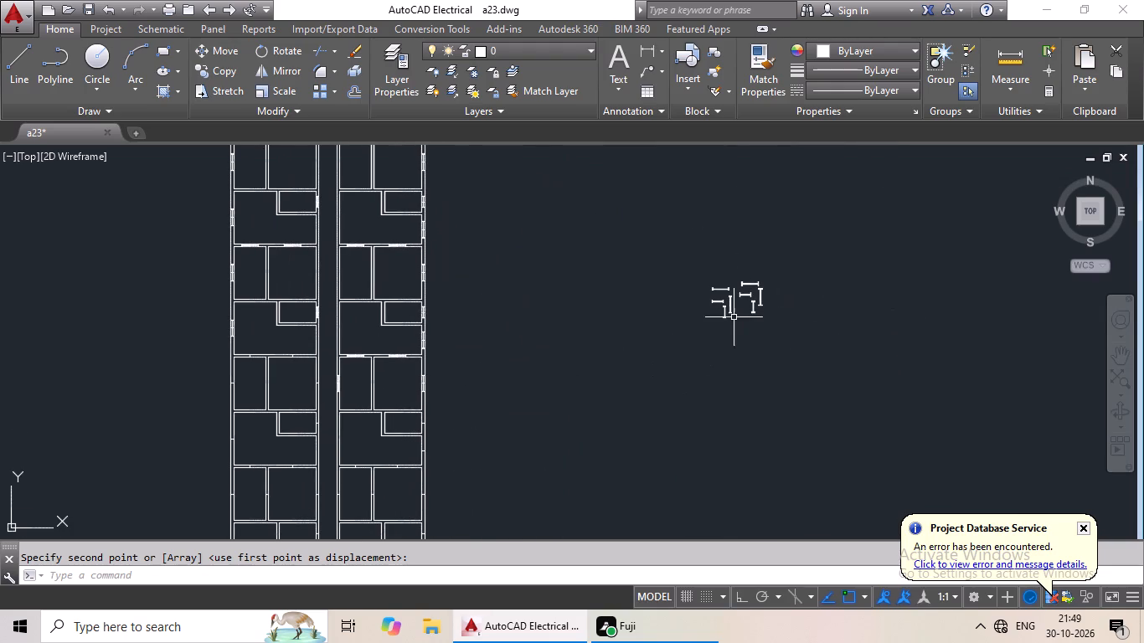
scroll(724, 286, "up", 6)
left_click_drag(722, 281, 542, 298)
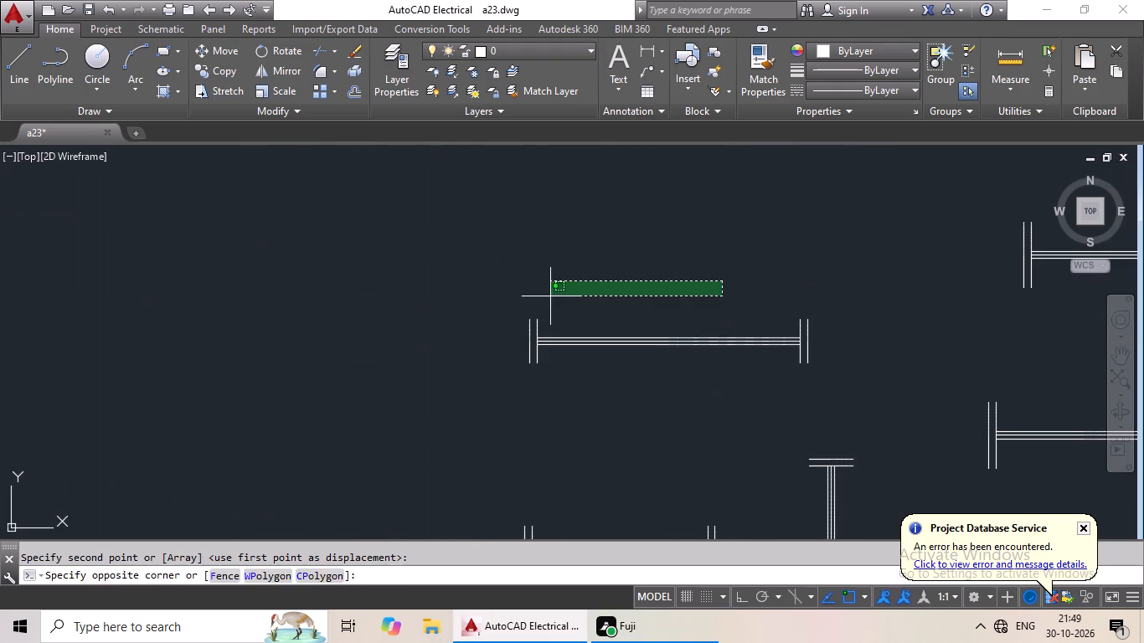
left_click_drag(542, 298, 853, 347)
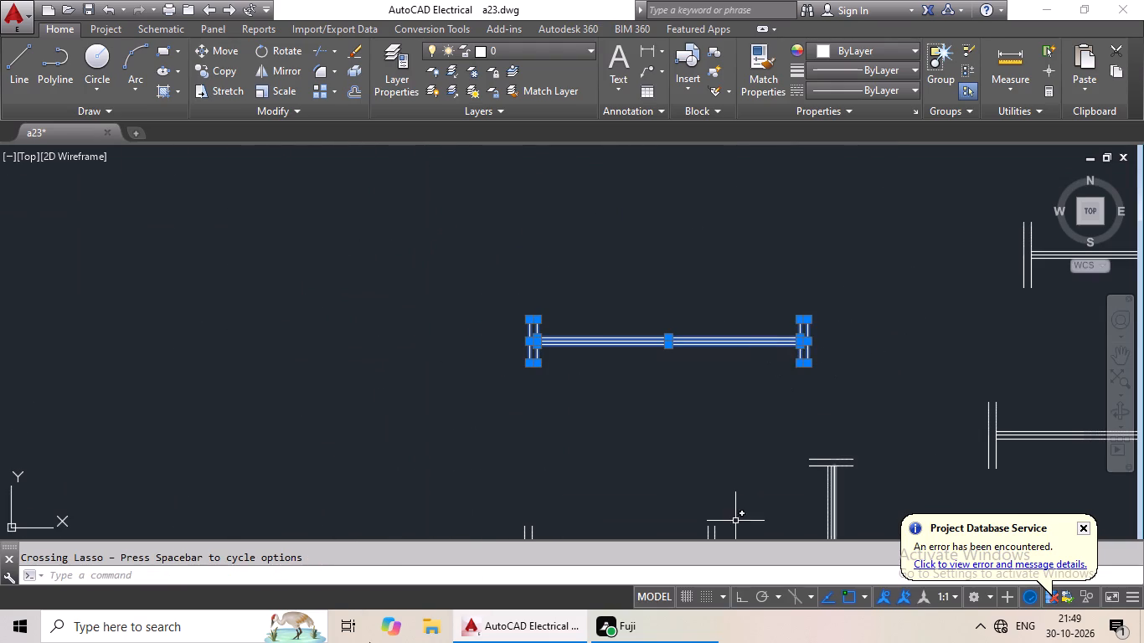
left_click(229, 73)
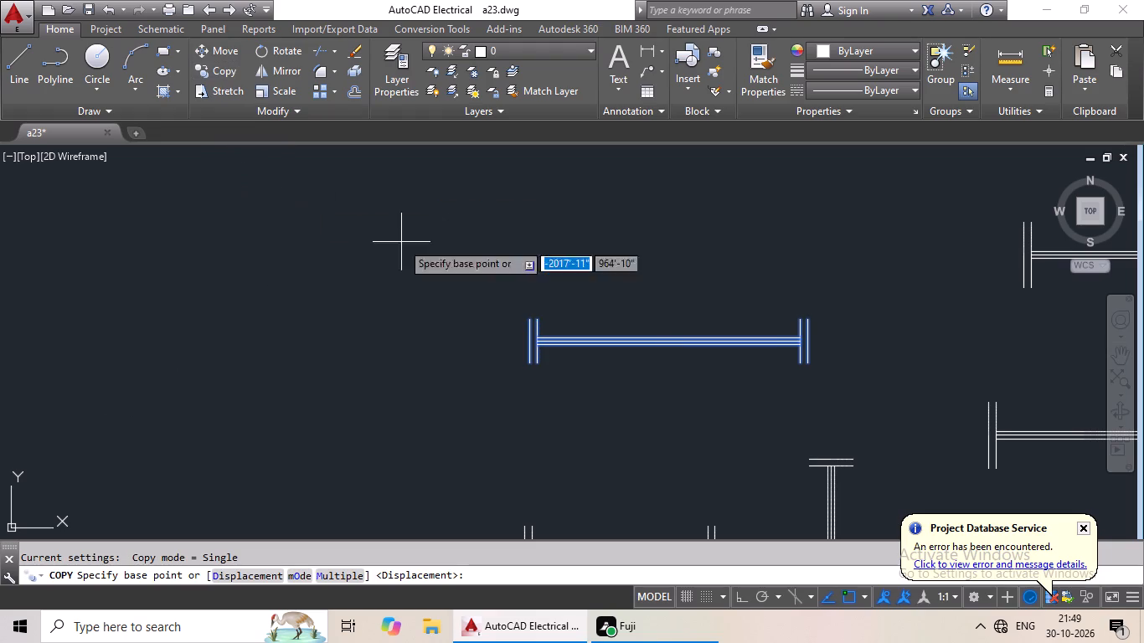
scroll(703, 340, "up", 2)
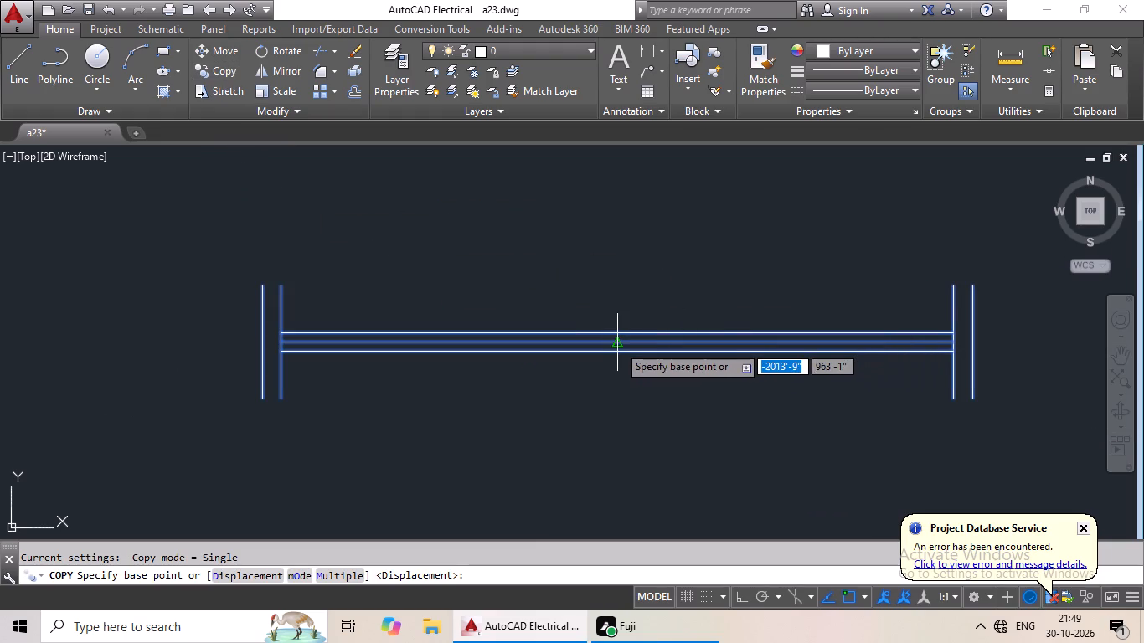
left_click(617, 345)
scroll(327, 398, "down", 4)
middle_click_drag(277, 404, 637, 260)
scroll(233, 403, "down", 1)
middle_click_drag(255, 394, 353, 355)
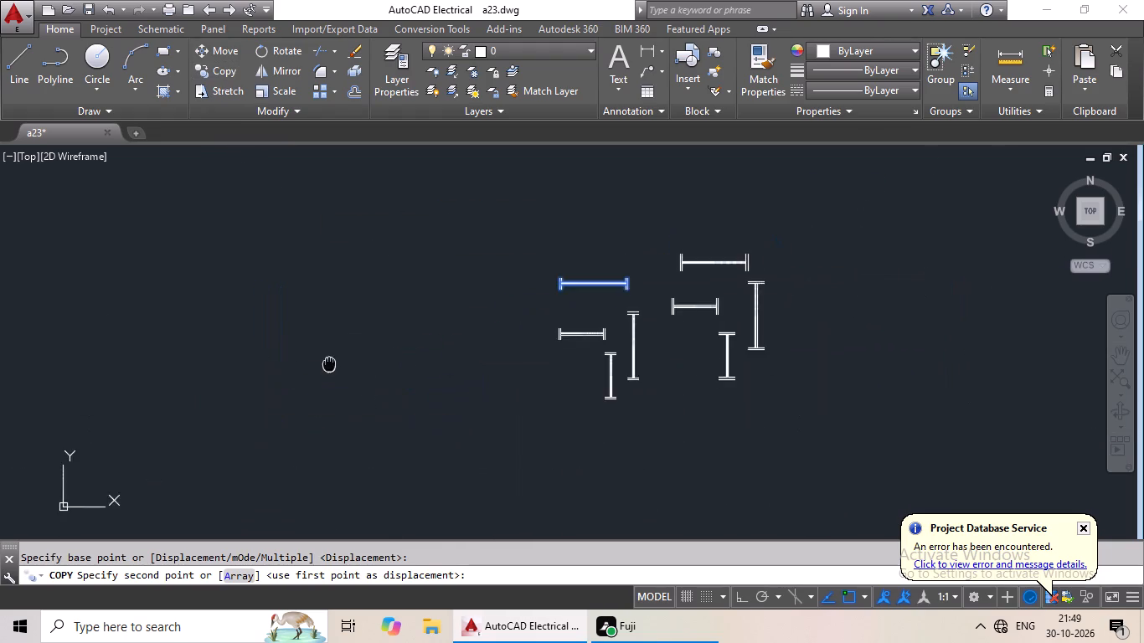
middle_click_drag(353, 355, 560, 274)
middle_click_drag(212, 374, 737, 277)
scroll(530, 324, "down", 2)
middle_click_drag(477, 340, 691, 296)
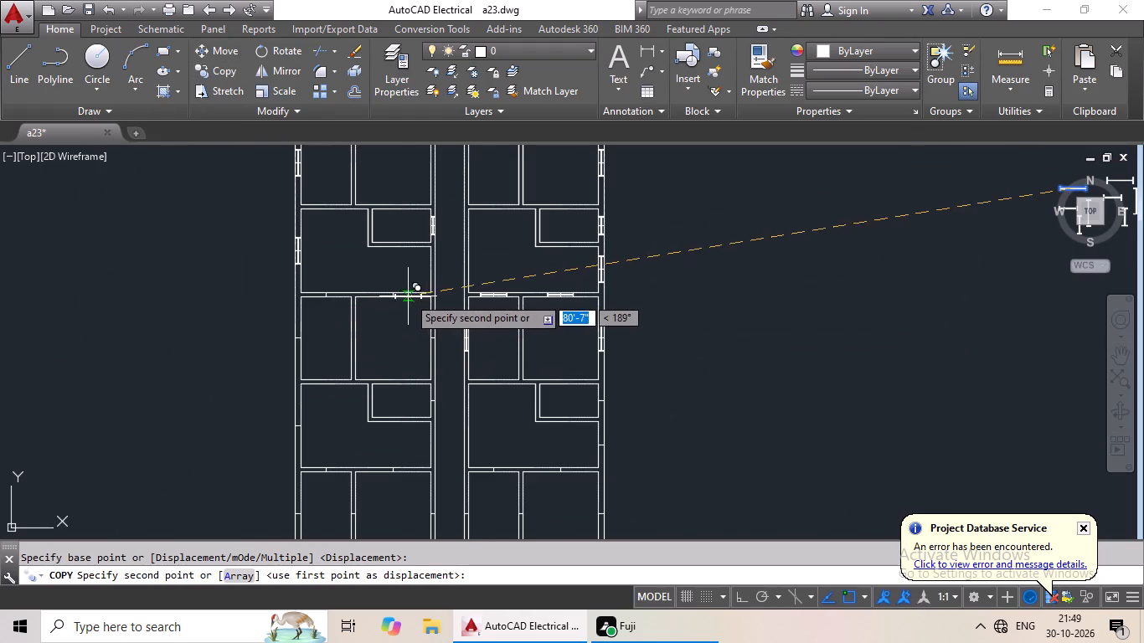
scroll(393, 296, "up", 5)
left_click(386, 270)
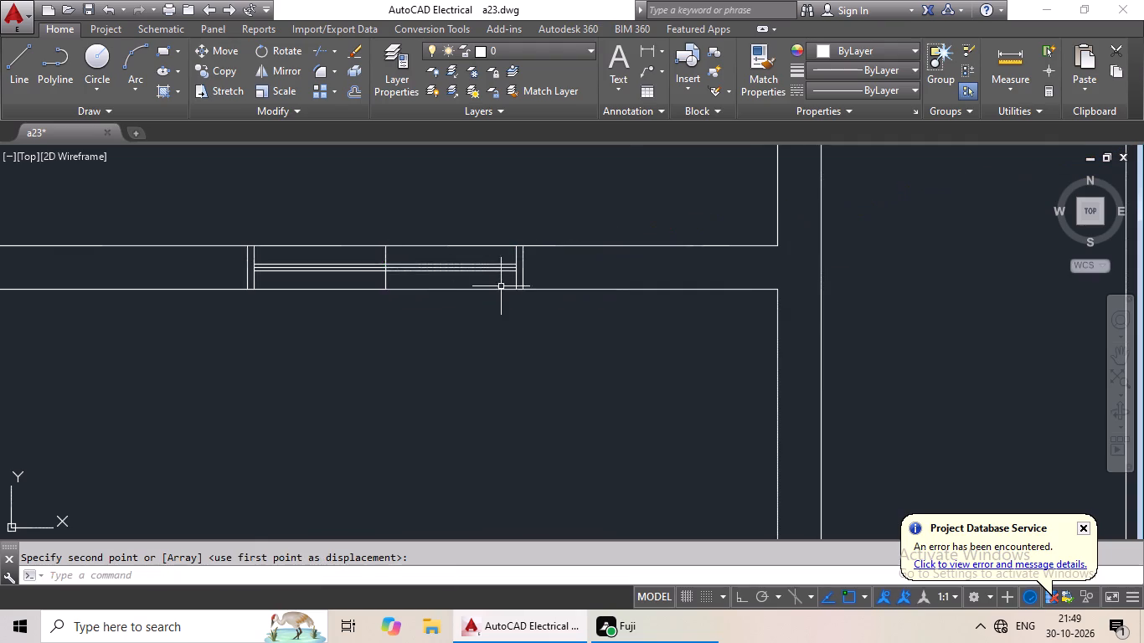
Copy the western set's 3' horizontal symbol from its centre to the western south-wall marker of the western wing's second L-shaped room from the north.
scroll(506, 285, "down", 4)
middle_click_drag(544, 287, 245, 295)
scroll(787, 291, "down", 2)
middle_click_drag(776, 296, 540, 342)
middle_click_drag(719, 319, 666, 335)
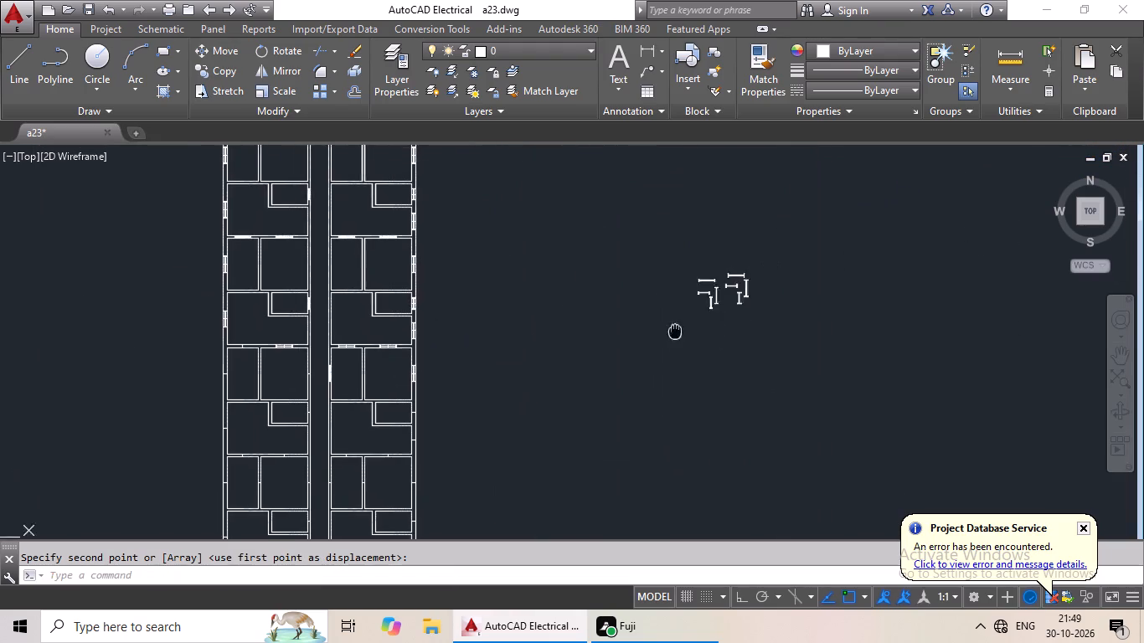
middle_click_drag(666, 335, 641, 340)
middle_click_drag(693, 327, 602, 355)
scroll(575, 321, "up", 5)
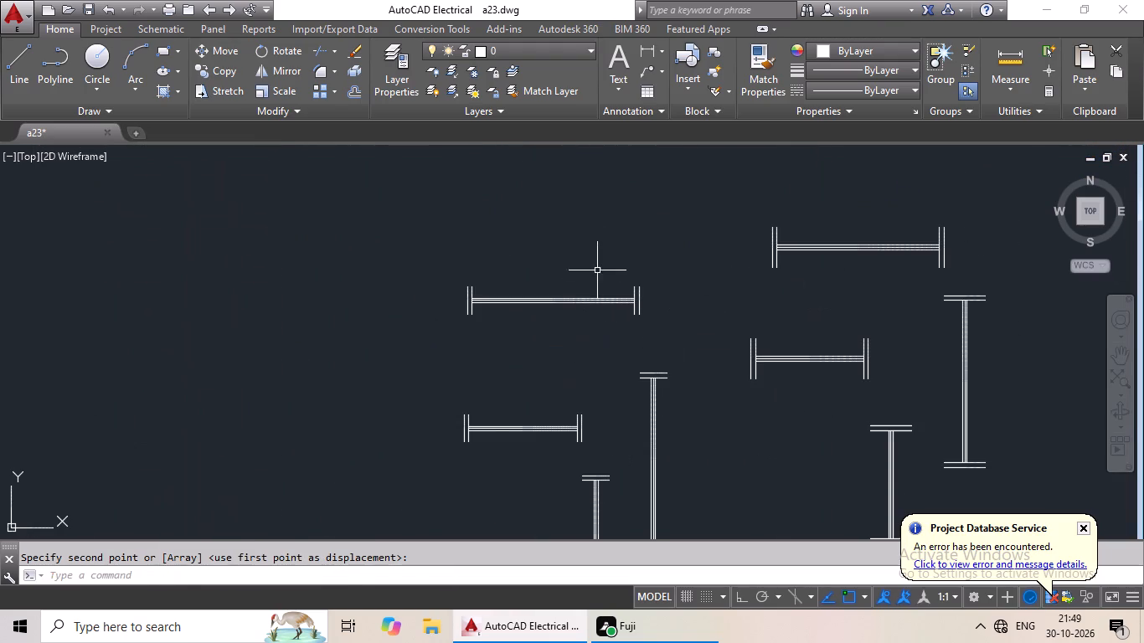
left_click_drag(585, 264, 680, 303)
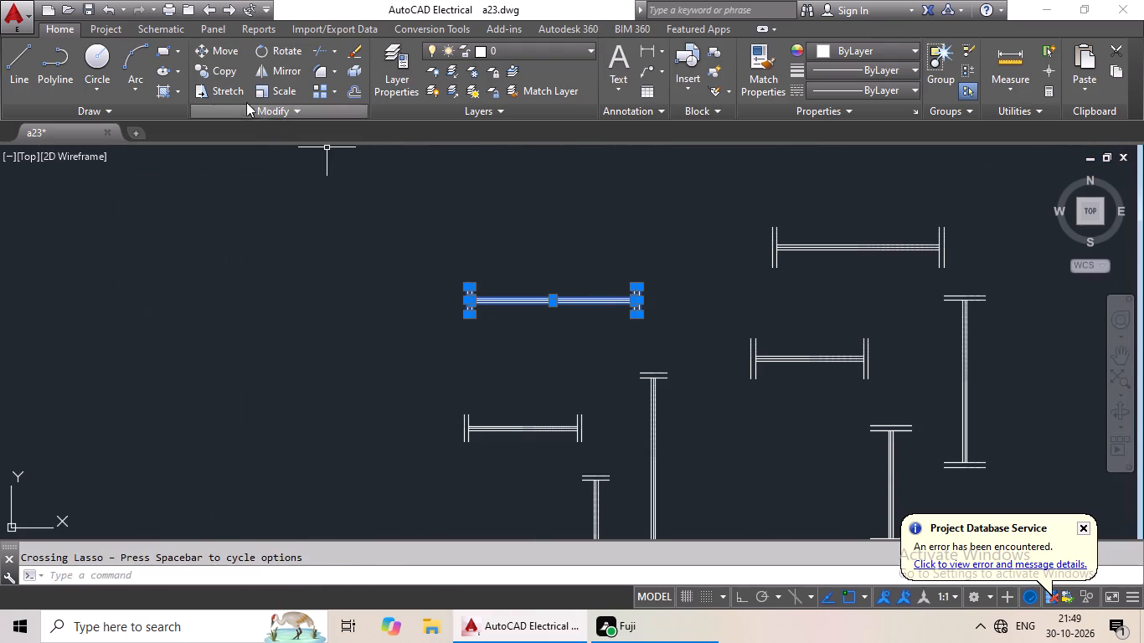
left_click(220, 70)
scroll(549, 296, "up", 3)
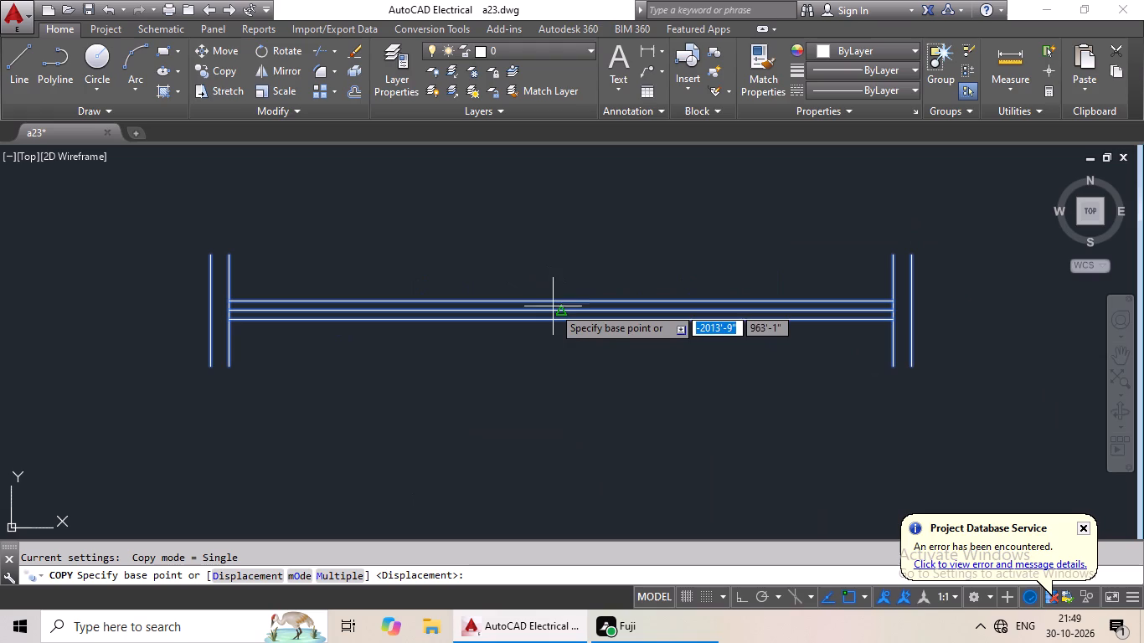
left_click(564, 309)
scroll(408, 351, "down", 4)
middle_click_drag(401, 346, 693, 233)
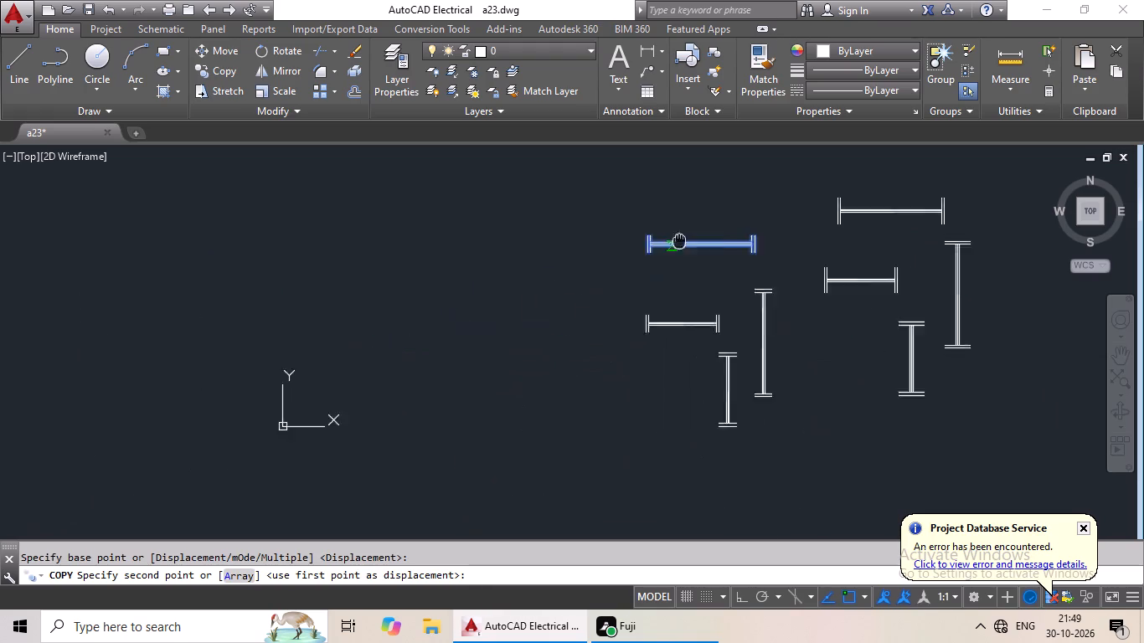
middle_click_drag(693, 233, 698, 229)
scroll(524, 288, "down", 3)
middle_click_drag(344, 353, 619, 297)
middle_click_drag(461, 319, 672, 319)
middle_click_drag(434, 321, 605, 320)
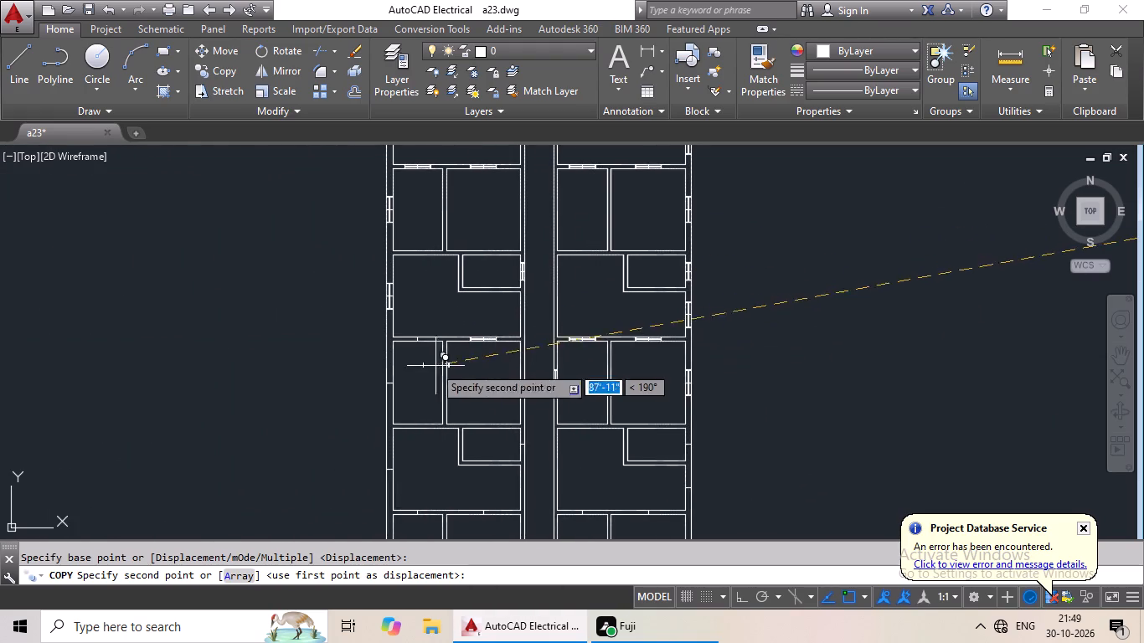
scroll(414, 347, "up", 5)
left_click(430, 297)
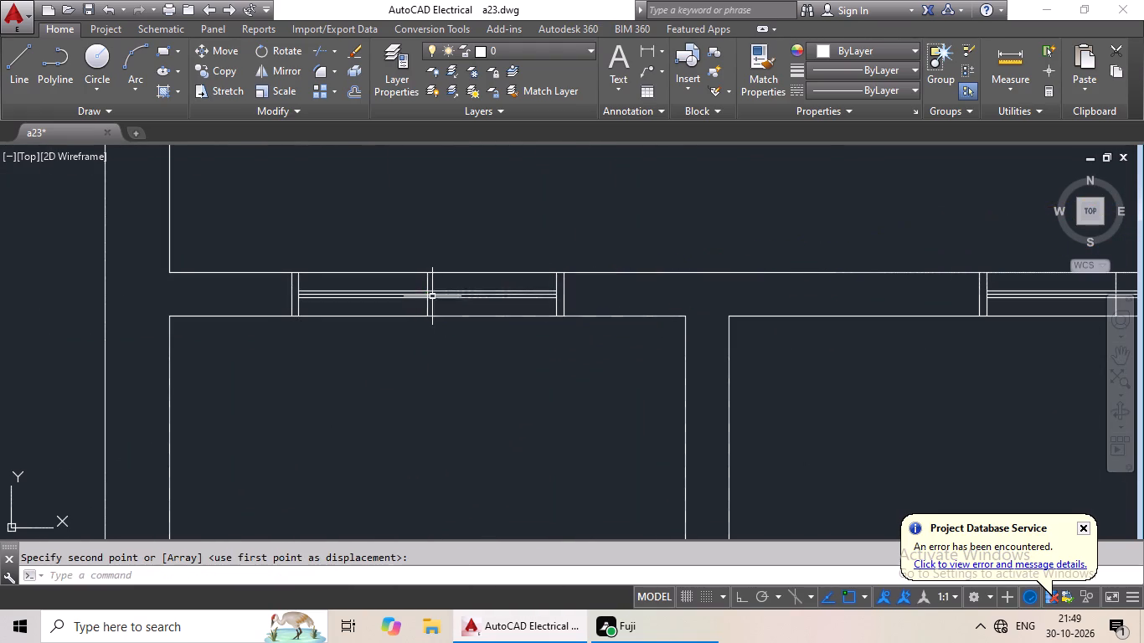
scroll(549, 293, "down", 4)
middle_click_drag(555, 324, 529, 272)
middle_click_drag(563, 293, 353, 295)
scroll(608, 324, "down", 1)
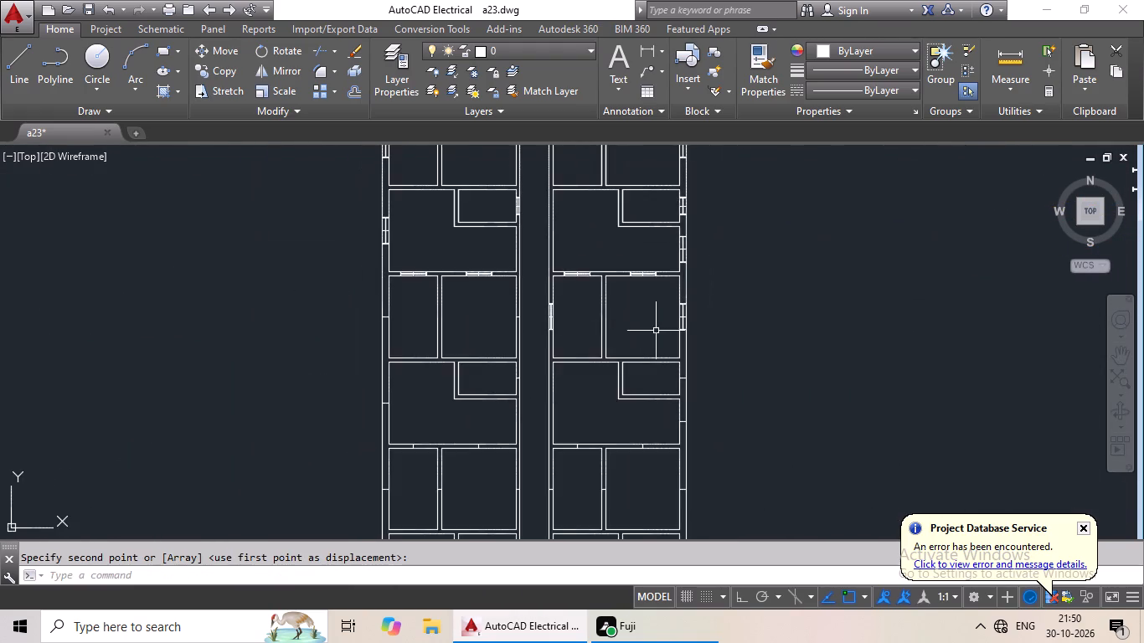
Copy the western set's 3' vertical symbol from its centre to the corridor-side wall marker of the western wing's third paired-room row from the north.
middle_click_drag(630, 332, 485, 334)
middle_click_drag(806, 328, 620, 358)
middle_click_drag(822, 334, 686, 388)
scroll(695, 275, "up", 3)
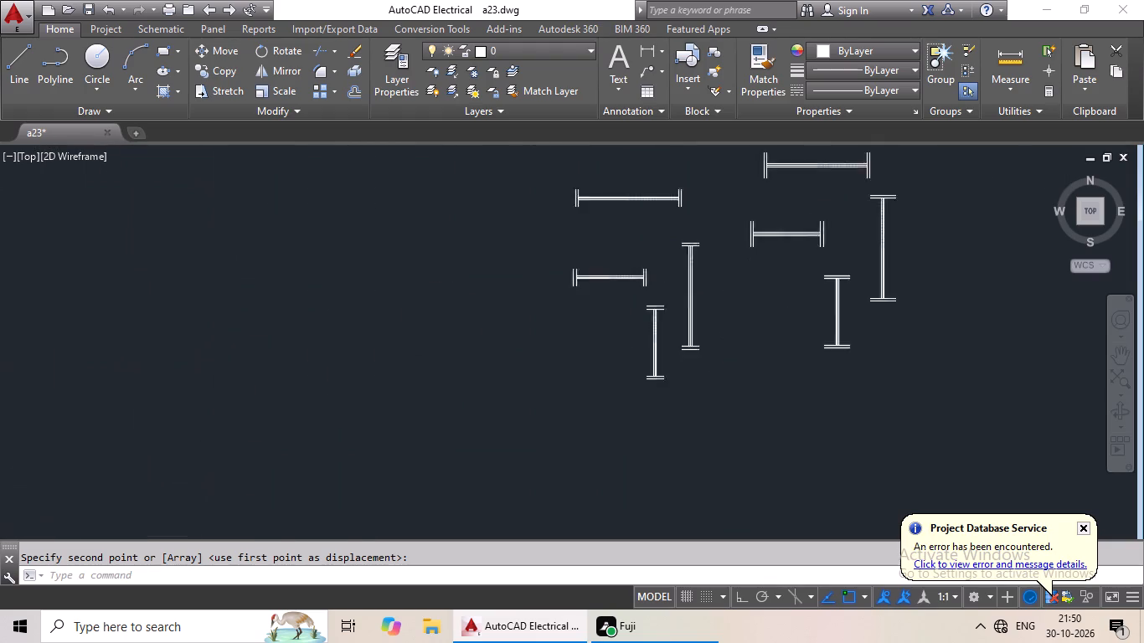
scroll(695, 275, "up", 1)
left_click_drag(706, 208, 678, 400)
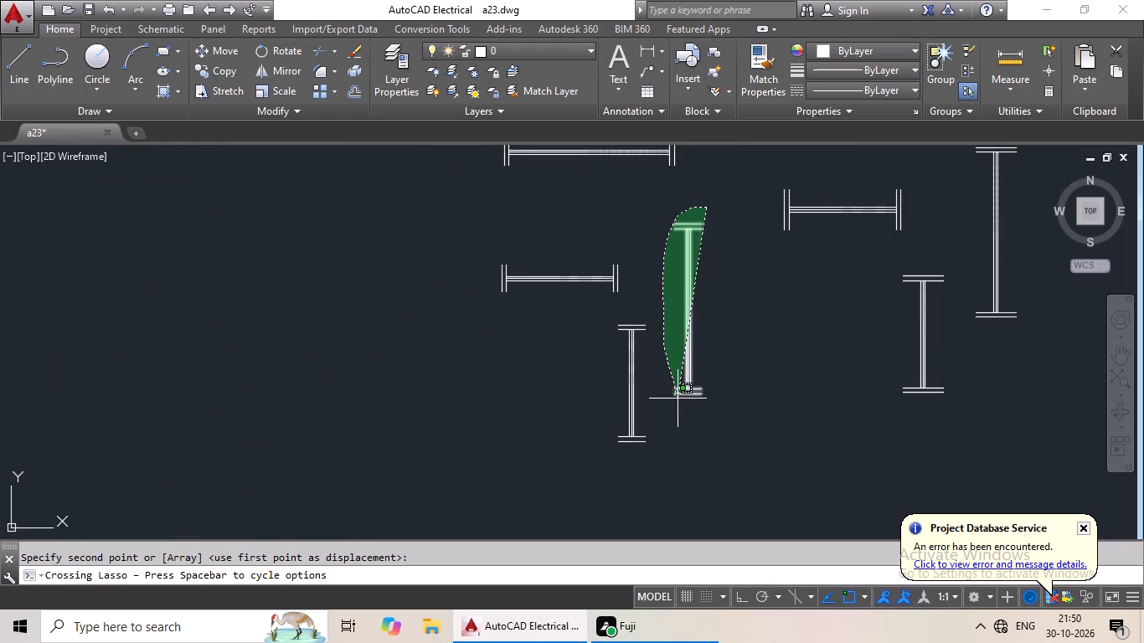
left_click_drag(678, 400, 739, 402)
left_click(224, 72)
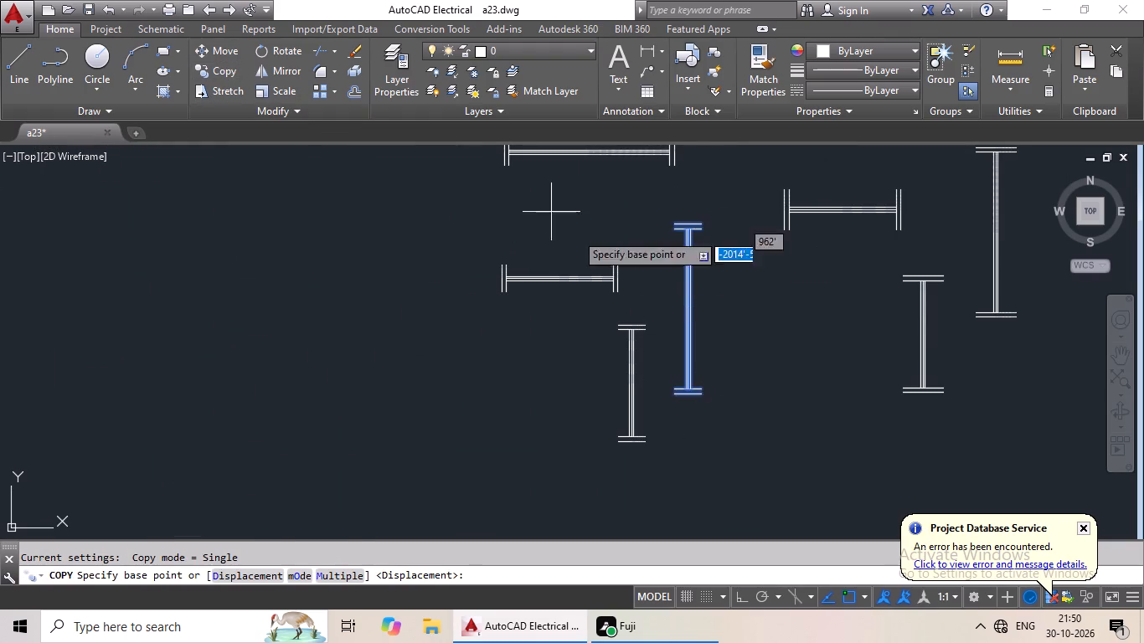
scroll(636, 278, "down", 1)
scroll(675, 301, "up", 3)
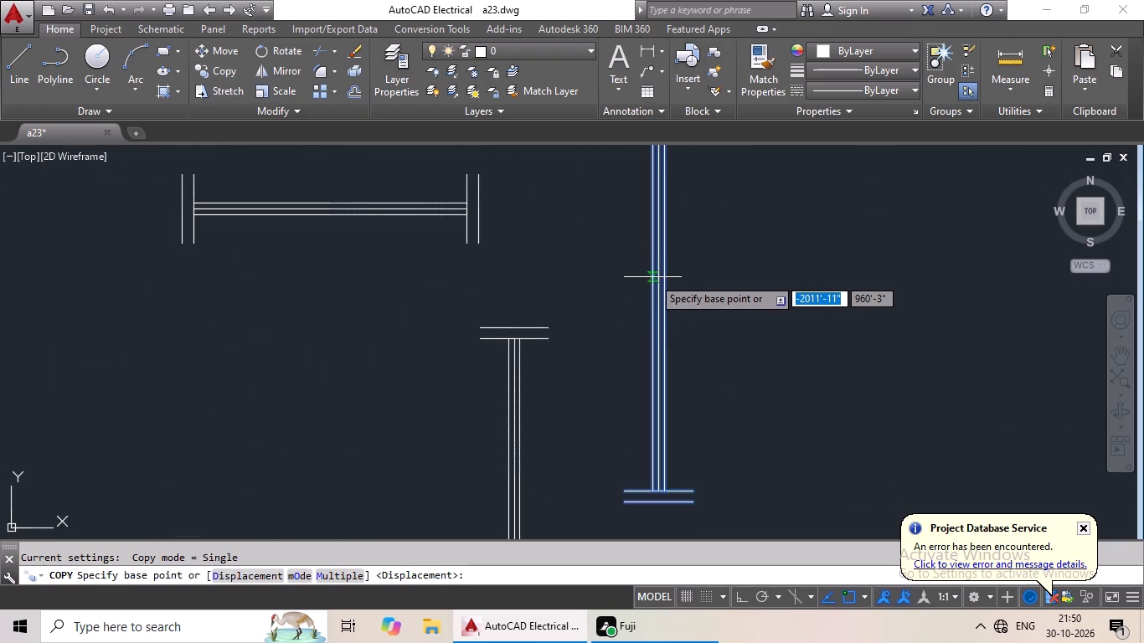
left_click_drag(659, 287, 644, 294)
scroll(403, 311, "down", 5)
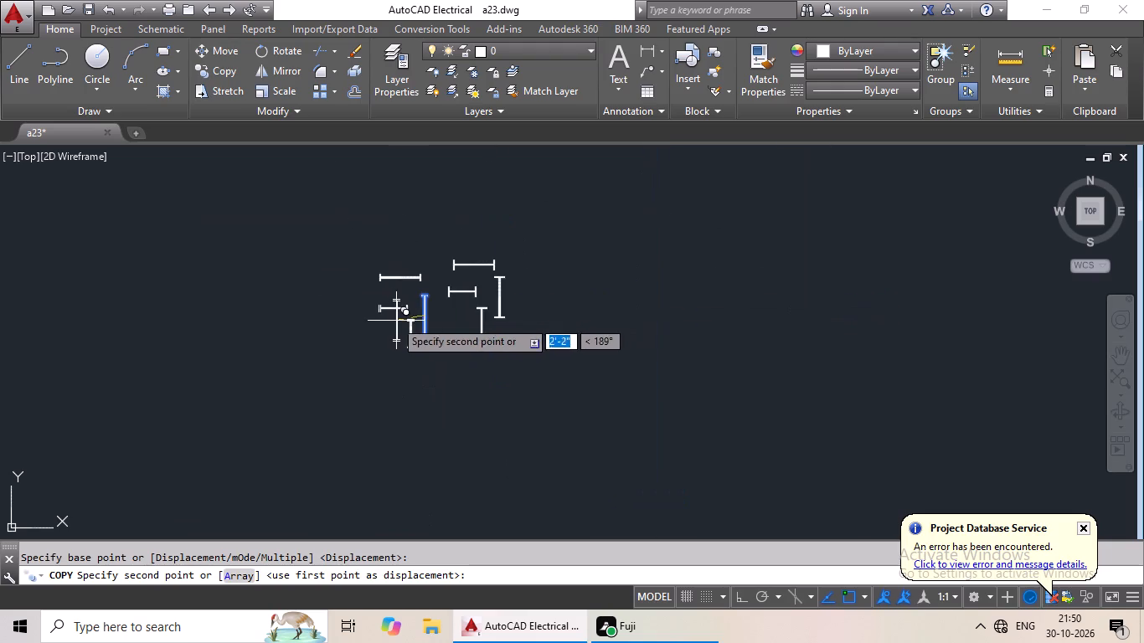
middle_click_drag(394, 319, 663, 270)
scroll(384, 300, "down", 2)
middle_click_drag(390, 304, 582, 265)
middle_click_drag(468, 290, 599, 284)
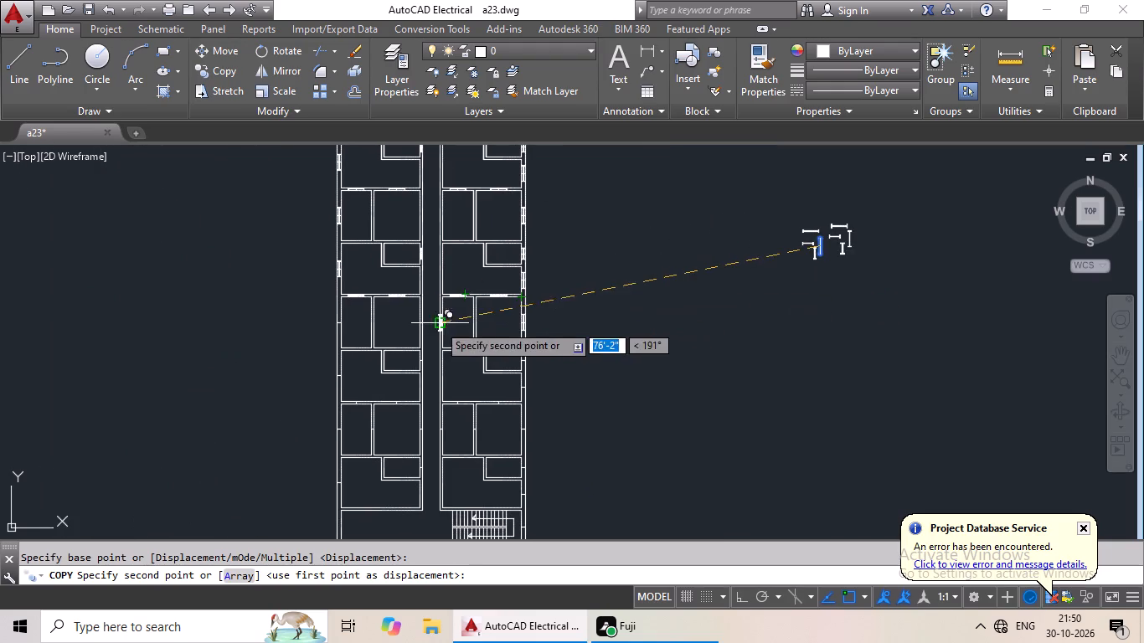
scroll(423, 329, "up", 4)
left_click(395, 275)
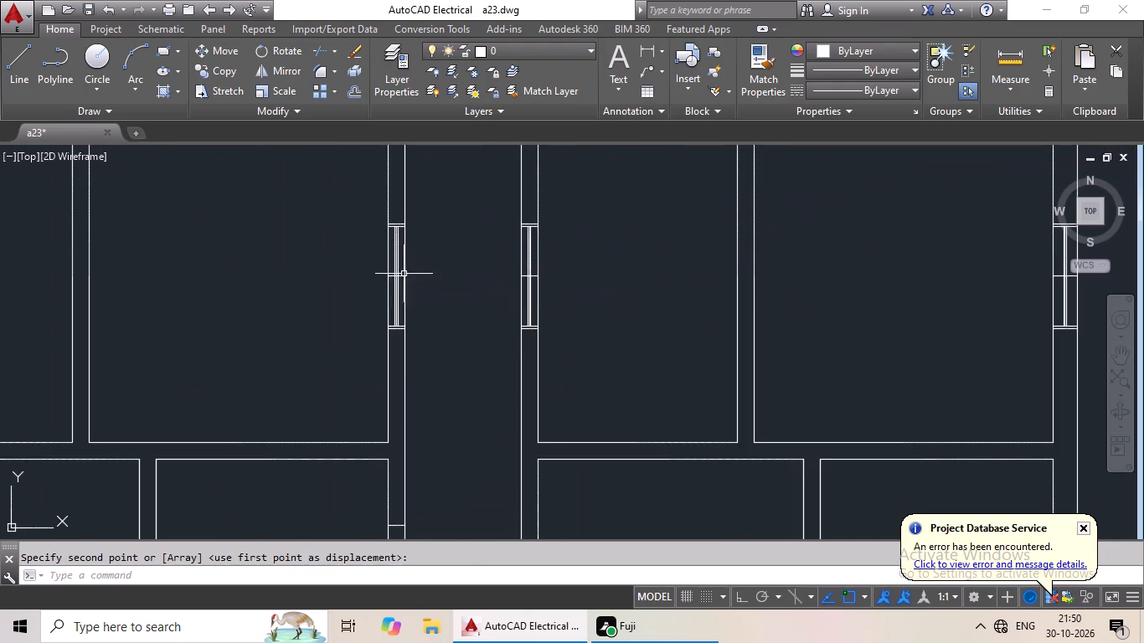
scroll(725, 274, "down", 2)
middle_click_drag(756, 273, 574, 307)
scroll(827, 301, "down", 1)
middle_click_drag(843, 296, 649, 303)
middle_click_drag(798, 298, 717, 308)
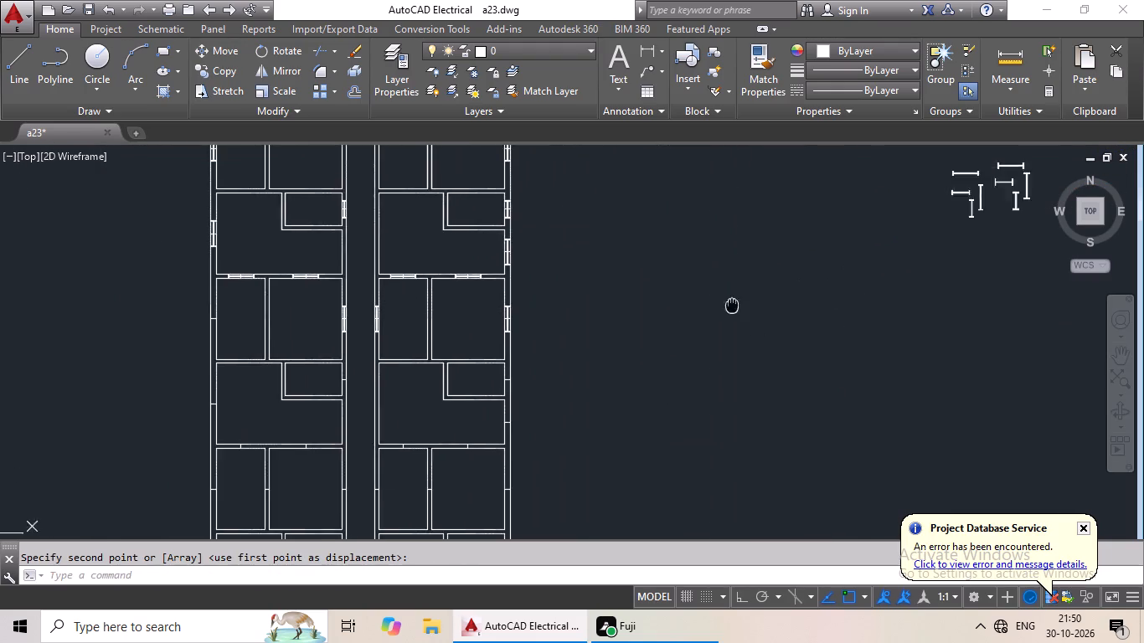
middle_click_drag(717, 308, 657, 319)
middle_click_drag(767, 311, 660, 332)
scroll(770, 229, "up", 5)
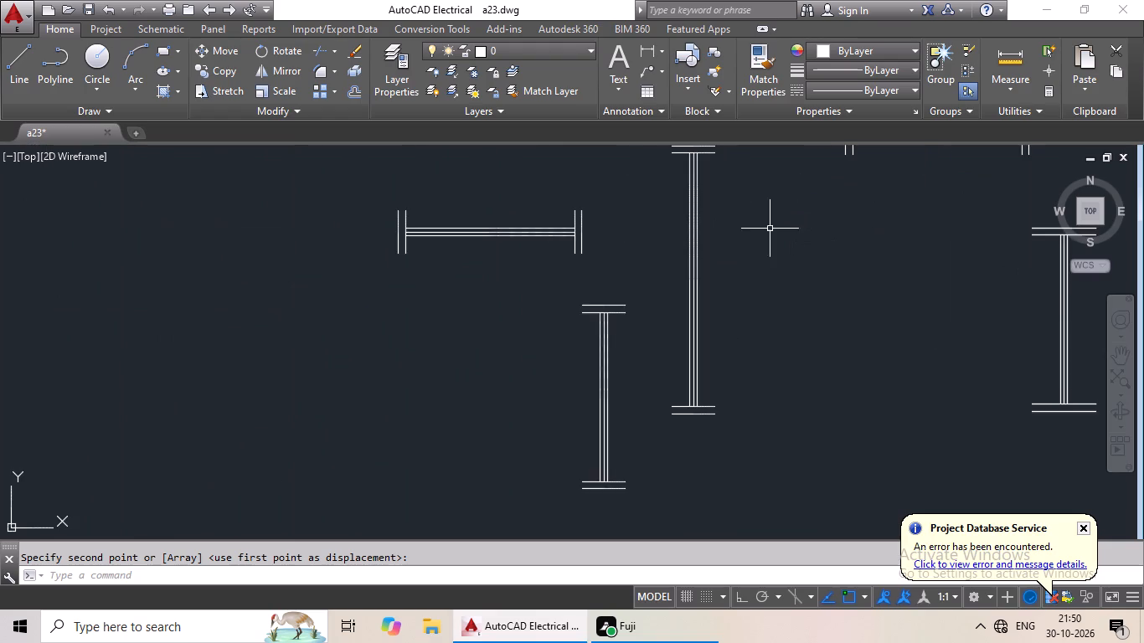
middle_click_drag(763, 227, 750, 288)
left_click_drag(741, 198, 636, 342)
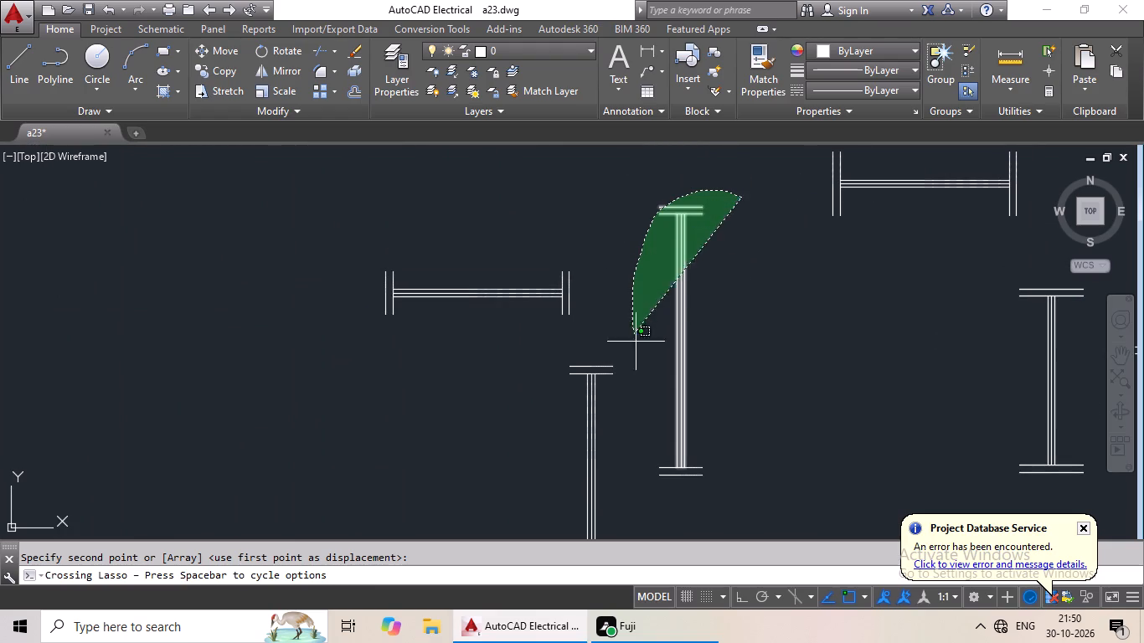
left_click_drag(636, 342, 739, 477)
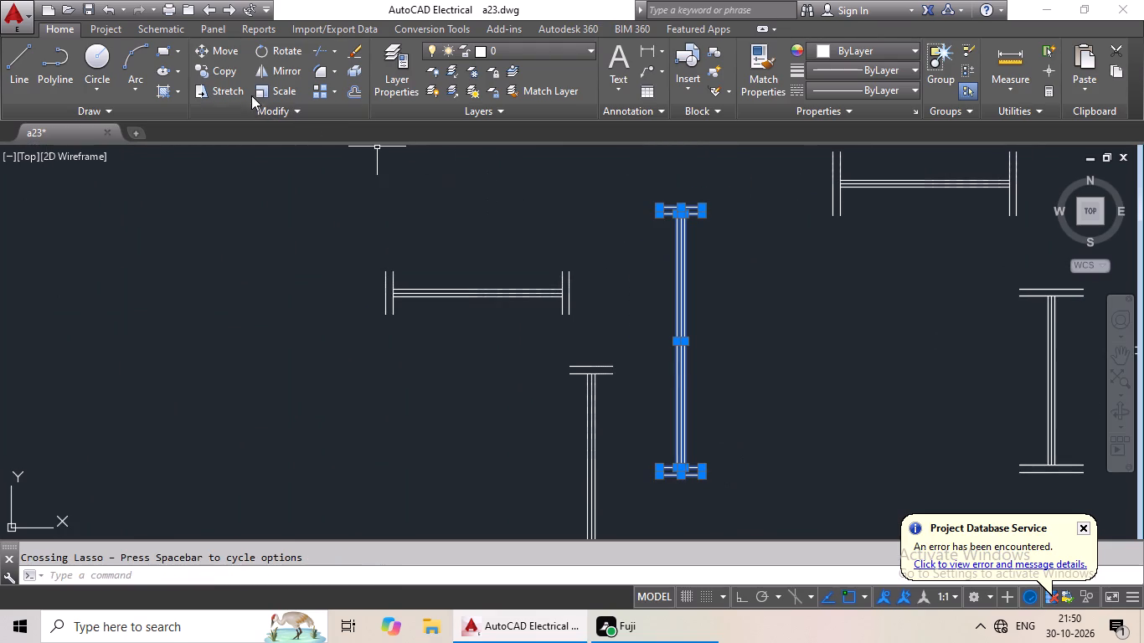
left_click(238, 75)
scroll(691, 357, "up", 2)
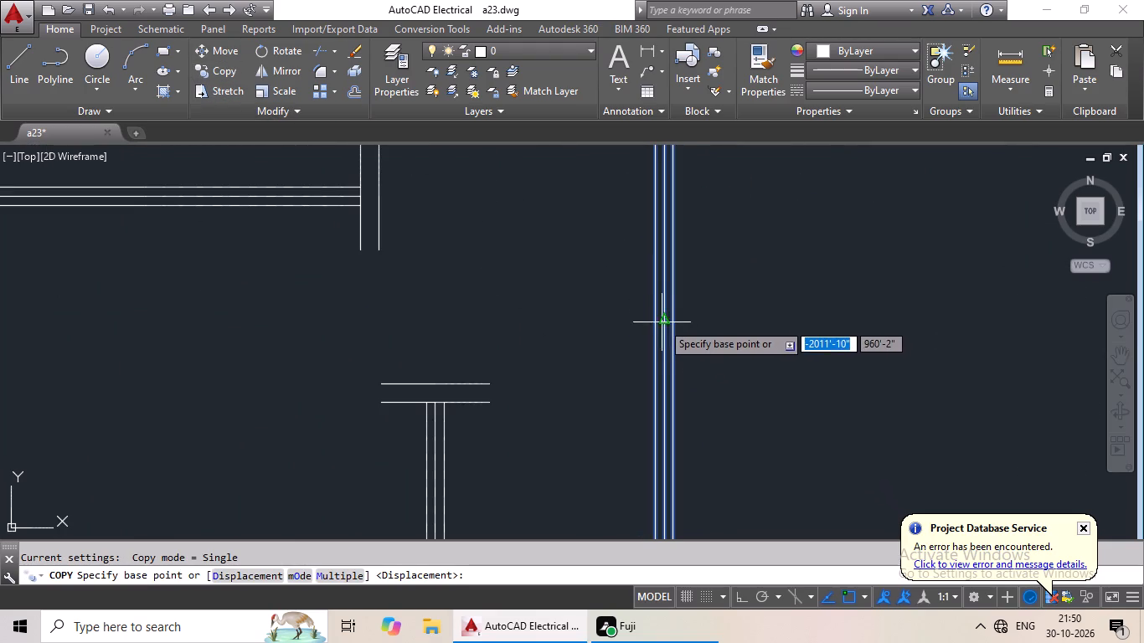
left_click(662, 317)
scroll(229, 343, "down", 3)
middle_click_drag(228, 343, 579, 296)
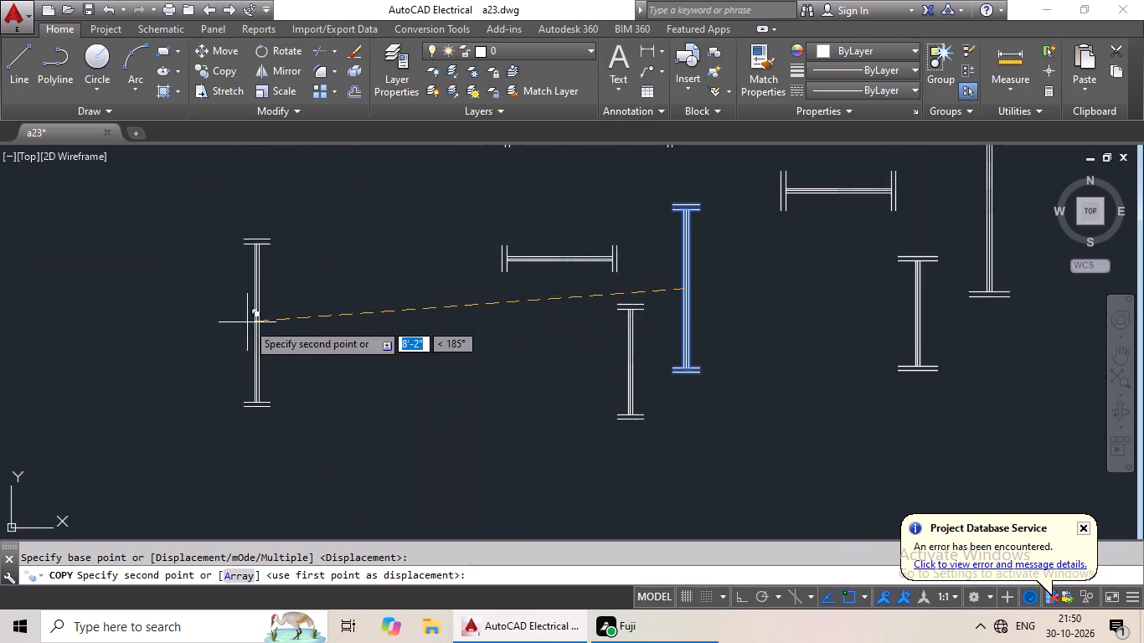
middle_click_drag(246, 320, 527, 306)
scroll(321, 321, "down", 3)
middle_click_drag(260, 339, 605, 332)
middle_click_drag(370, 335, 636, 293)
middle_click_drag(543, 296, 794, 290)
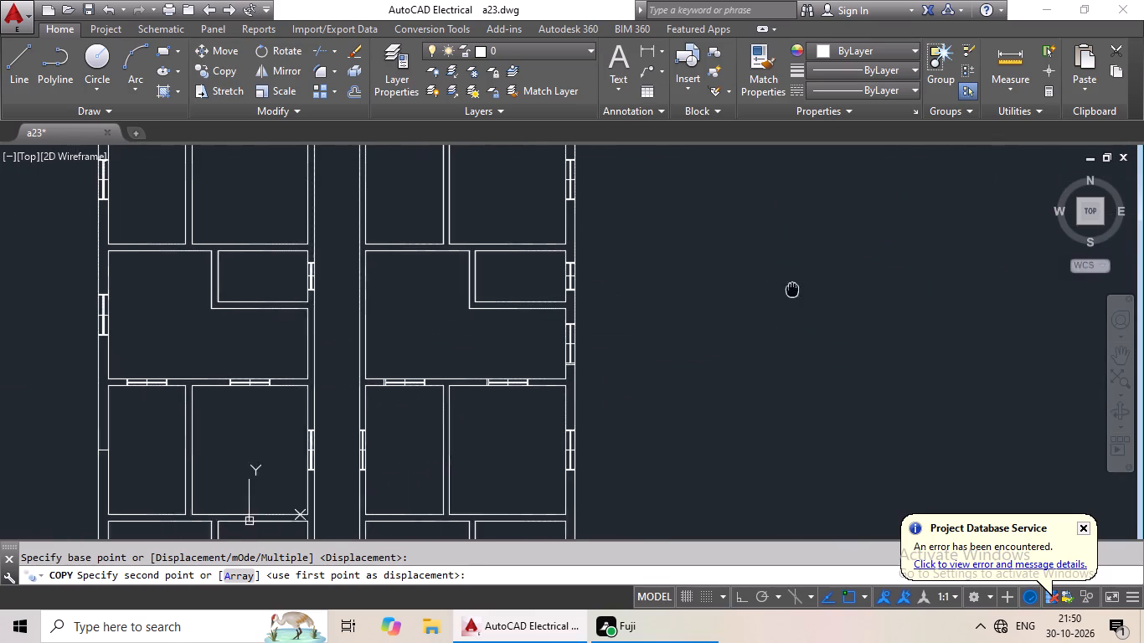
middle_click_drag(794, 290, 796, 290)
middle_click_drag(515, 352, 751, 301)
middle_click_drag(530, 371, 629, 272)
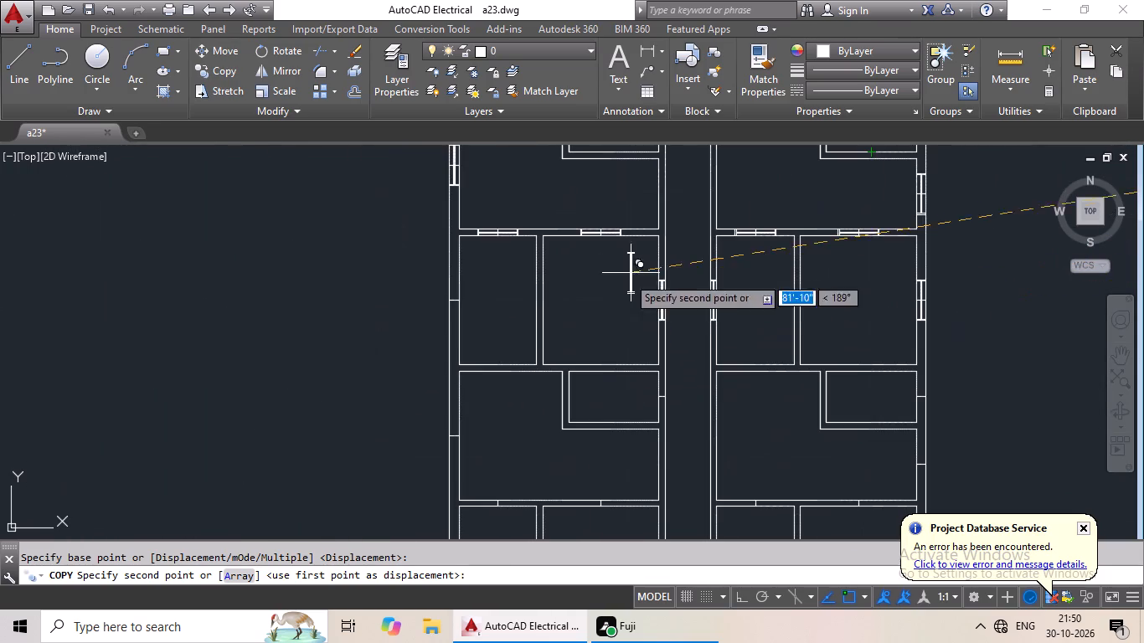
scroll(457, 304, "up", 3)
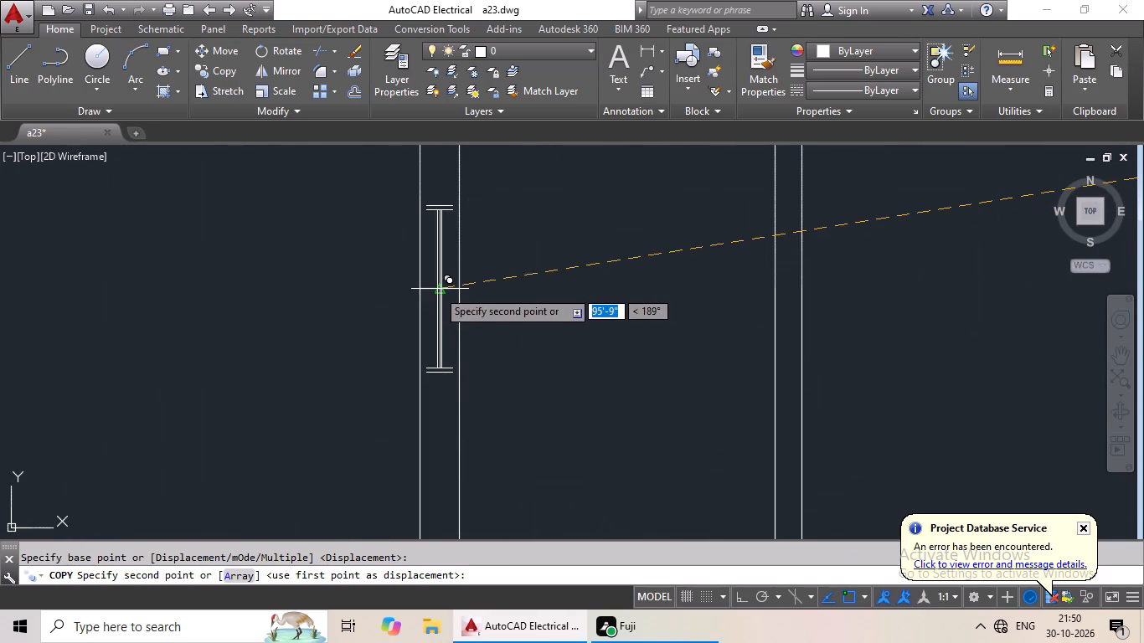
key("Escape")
Copy the eastern set's 3' vertical symbol from its centre to the west exterior wall marker of the western wing's third paired-room row from the north.
scroll(443, 287, "down", 5)
scroll(655, 292, "down", 1)
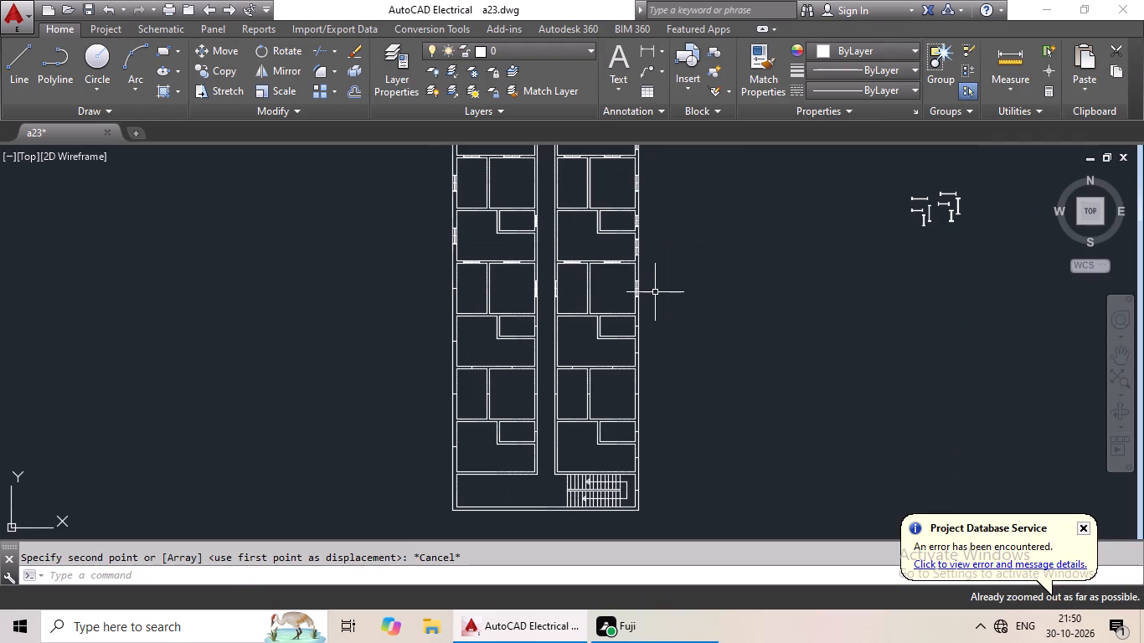
middle_click_drag(925, 221, 719, 317)
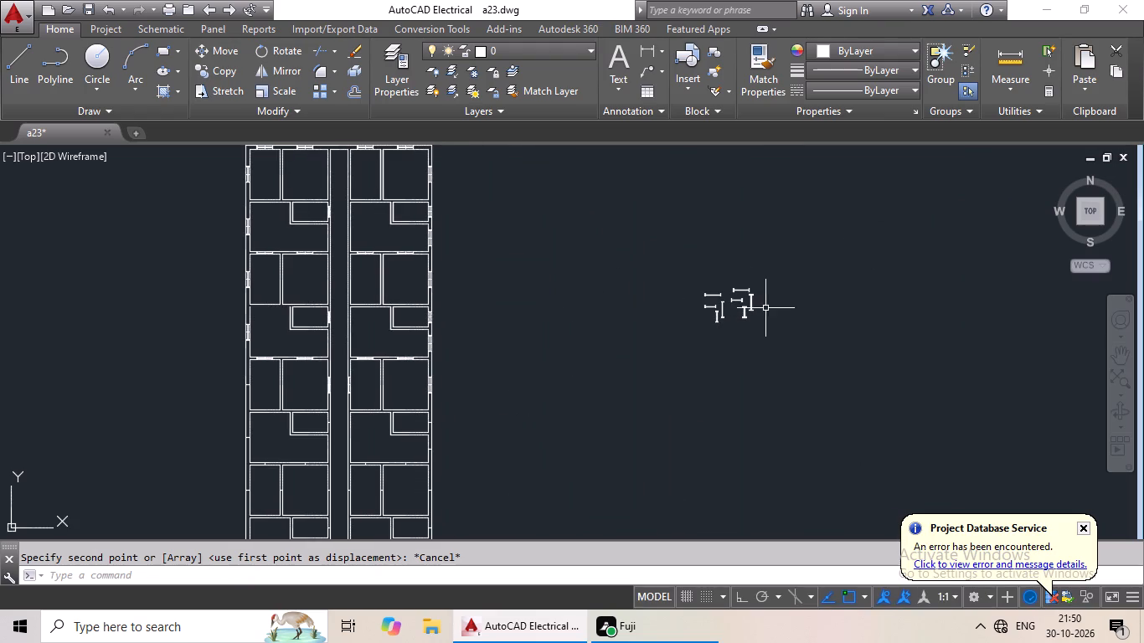
scroll(749, 306, "up", 1)
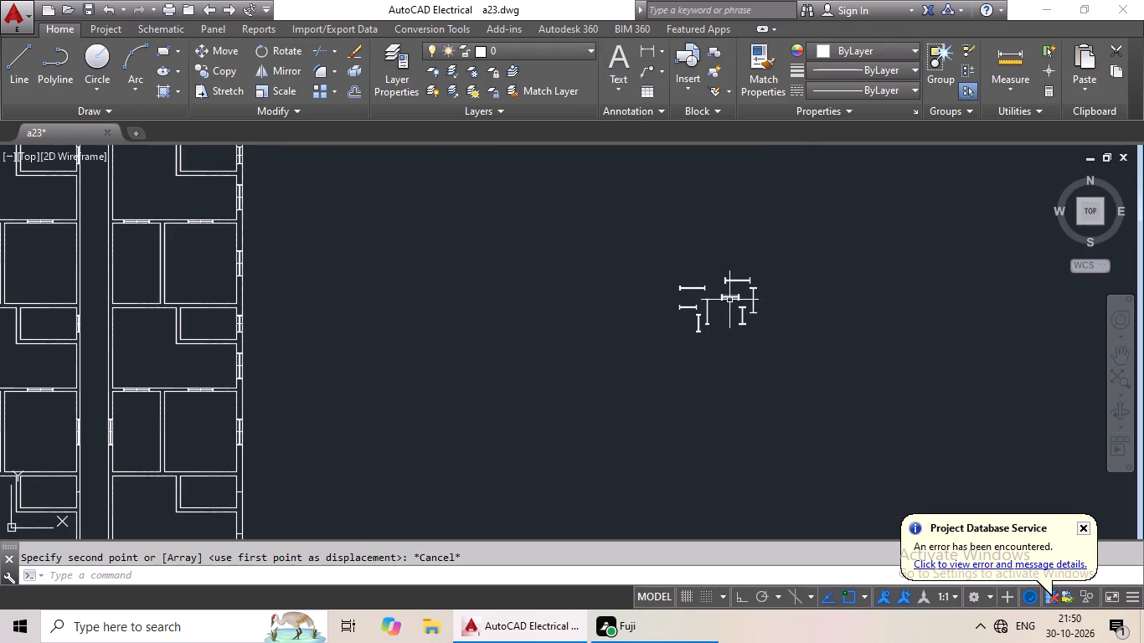
scroll(726, 301, "up", 4)
left_click_drag(866, 243, 810, 263)
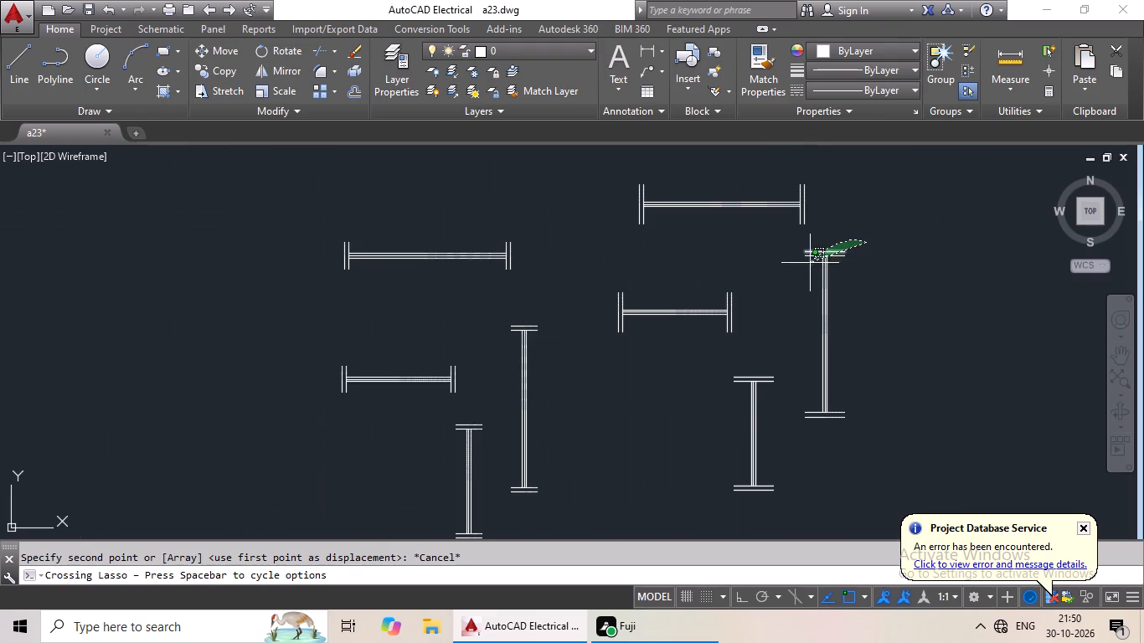
left_click_drag(810, 263, 889, 430)
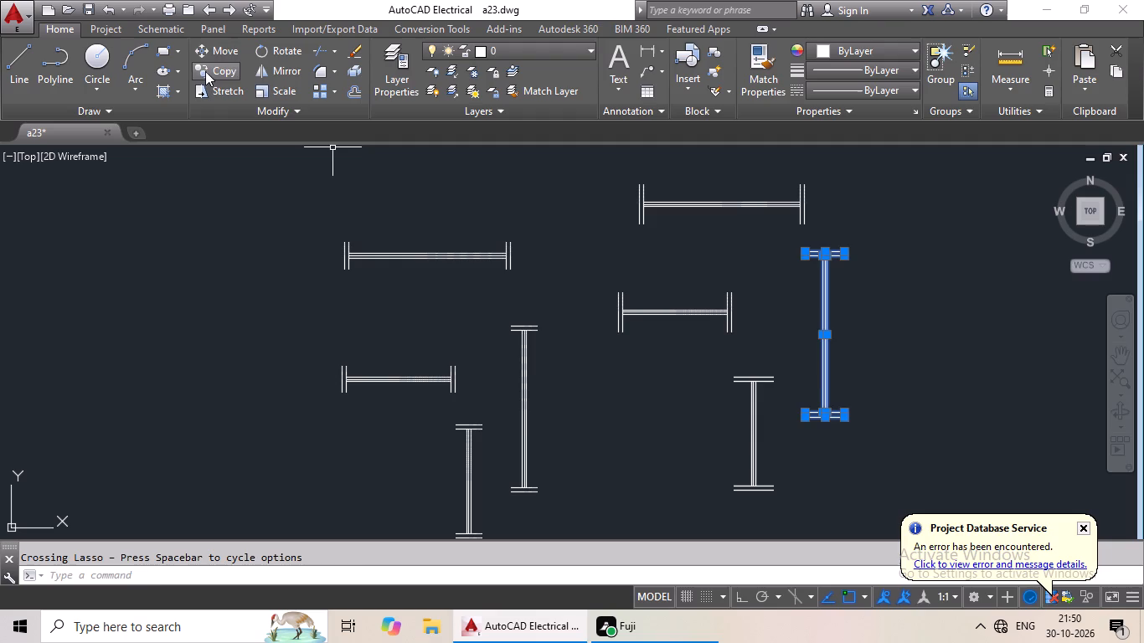
left_click(205, 70)
scroll(821, 340, "up", 3)
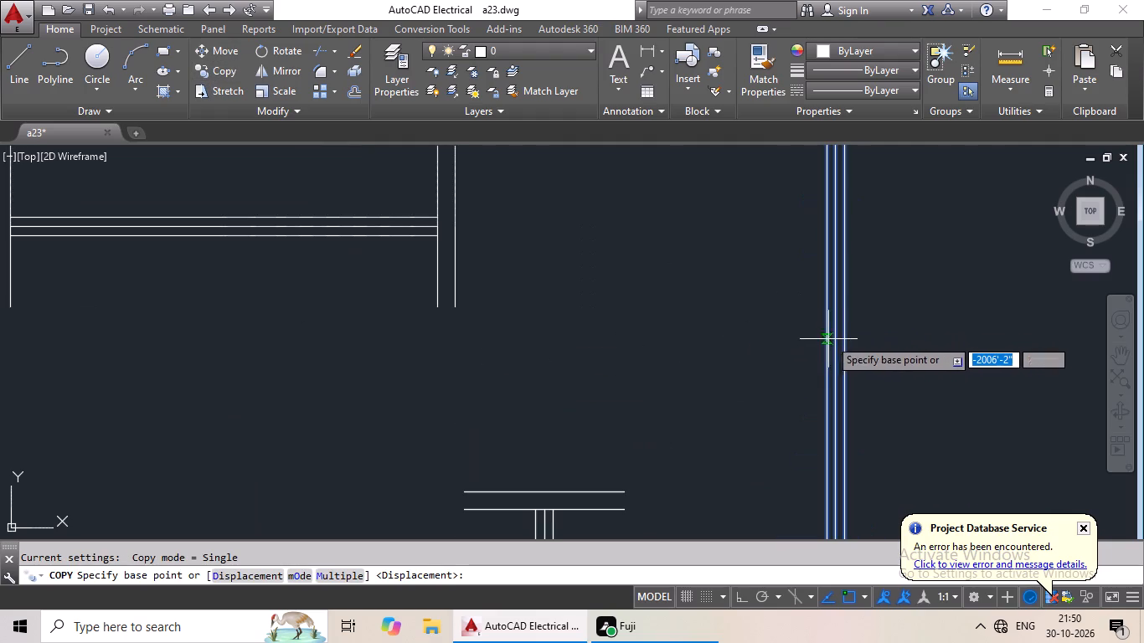
left_click_drag(837, 318, 815, 322)
scroll(443, 392, "down", 4)
middle_click_drag(410, 403, 421, 398)
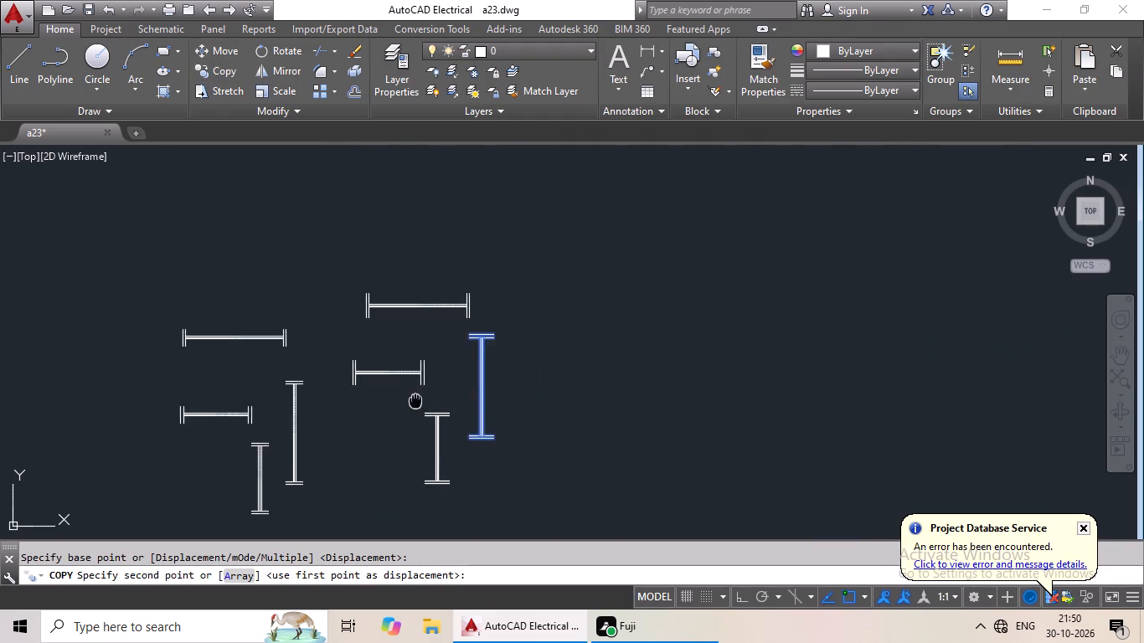
middle_click_drag(421, 398, 757, 290)
middle_click_drag(478, 355, 782, 234)
middle_click_drag(411, 312, 716, 248)
middle_click_drag(368, 358, 714, 296)
middle_click_drag(341, 332, 641, 312)
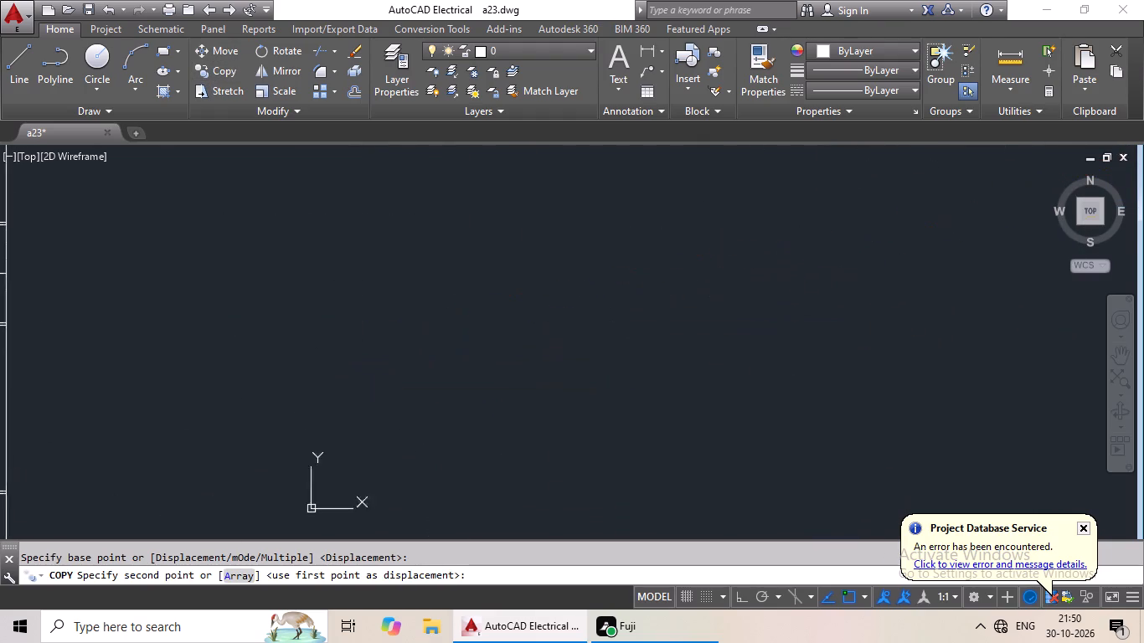
middle_click_drag(280, 399, 551, 362)
middle_click_drag(248, 384, 509, 371)
middle_click_drag(203, 440, 459, 332)
middle_click_drag(294, 399, 463, 316)
middle_click_drag(301, 395, 584, 316)
middle_click_drag(259, 312, 446, 363)
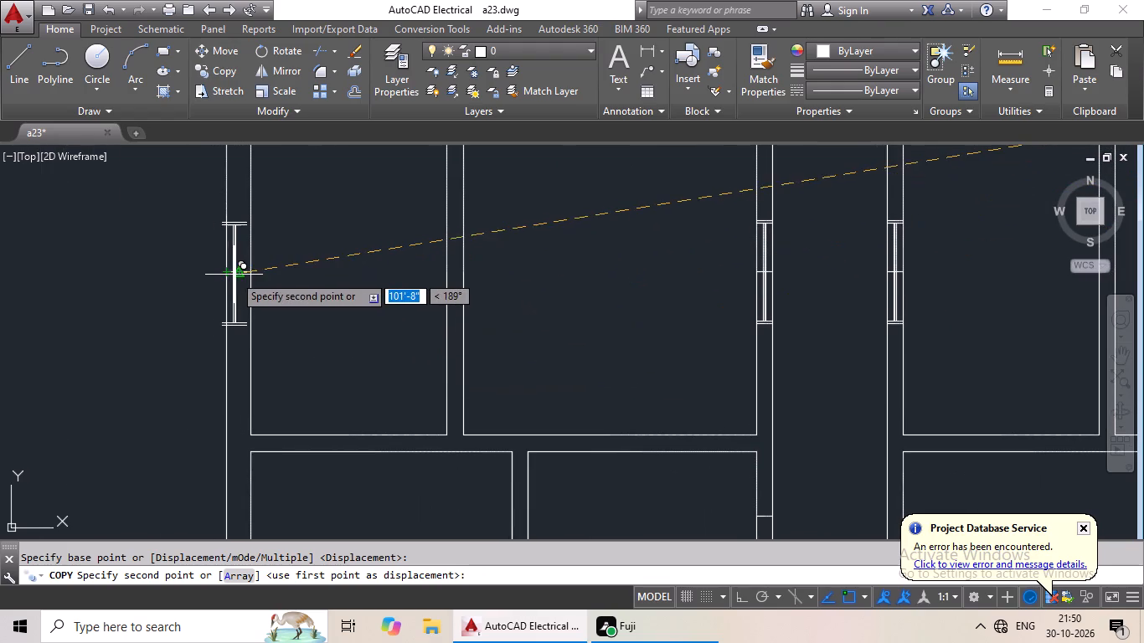
left_click(235, 274)
Copy the eastern set's 2' vertical symbol from its centre to the east exterior marker of the eastern wing's third small room from the north.
scroll(362, 272, "down", 3)
middle_click_drag(393, 281, 292, 290)
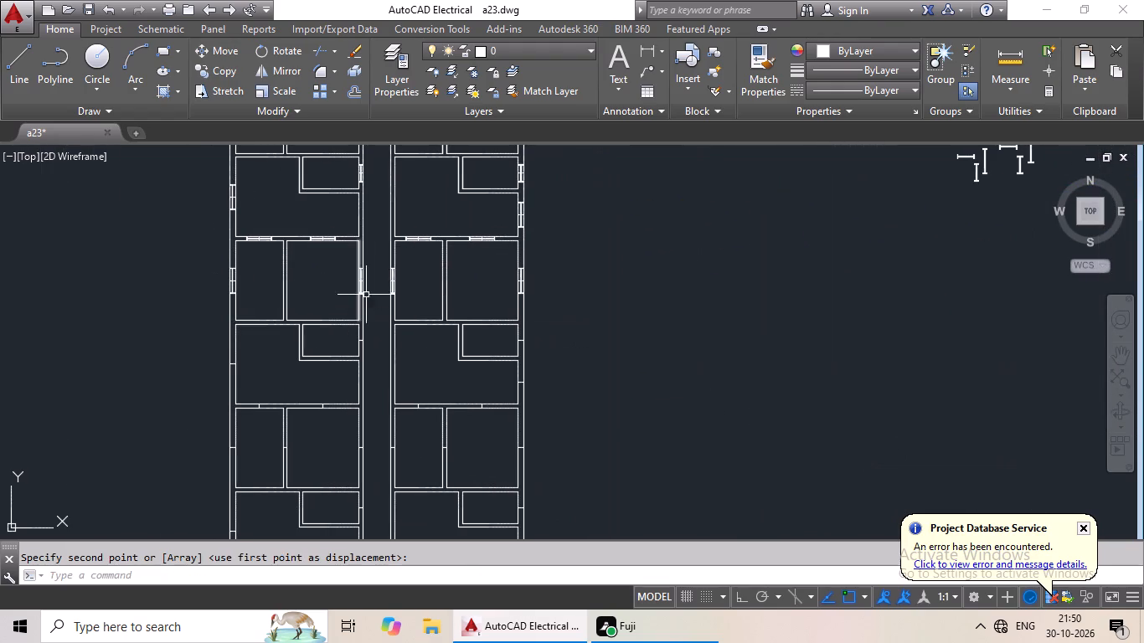
middle_click_drag(363, 319, 389, 260)
middle_click_drag(489, 276, 456, 275)
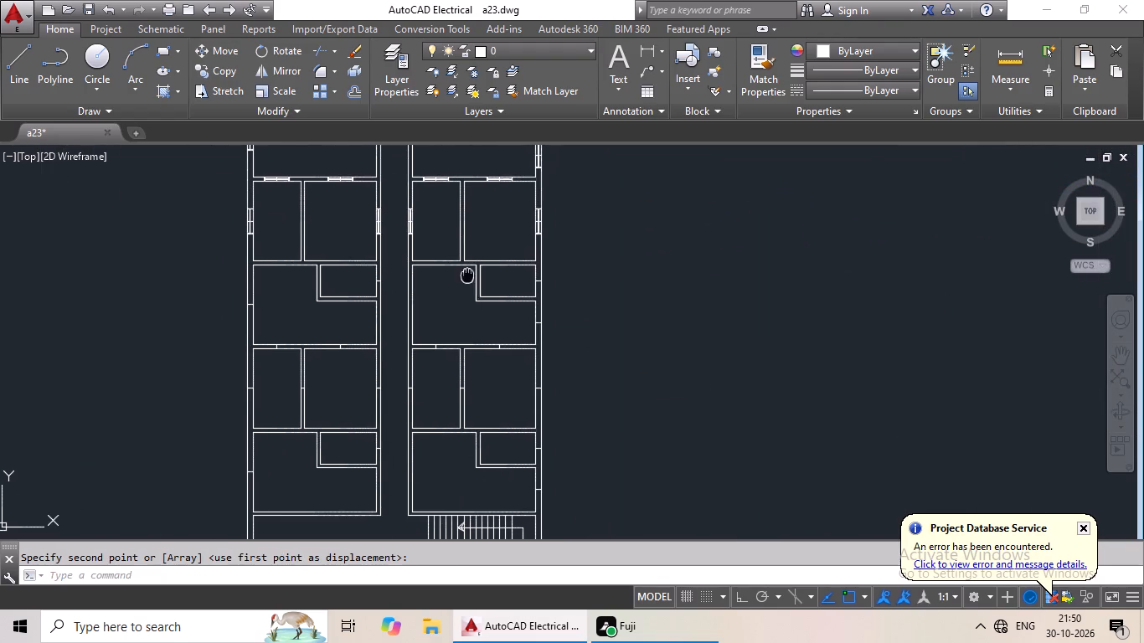
middle_click_drag(456, 275, 386, 276)
middle_click_drag(633, 257, 536, 270)
middle_click_drag(639, 253, 559, 257)
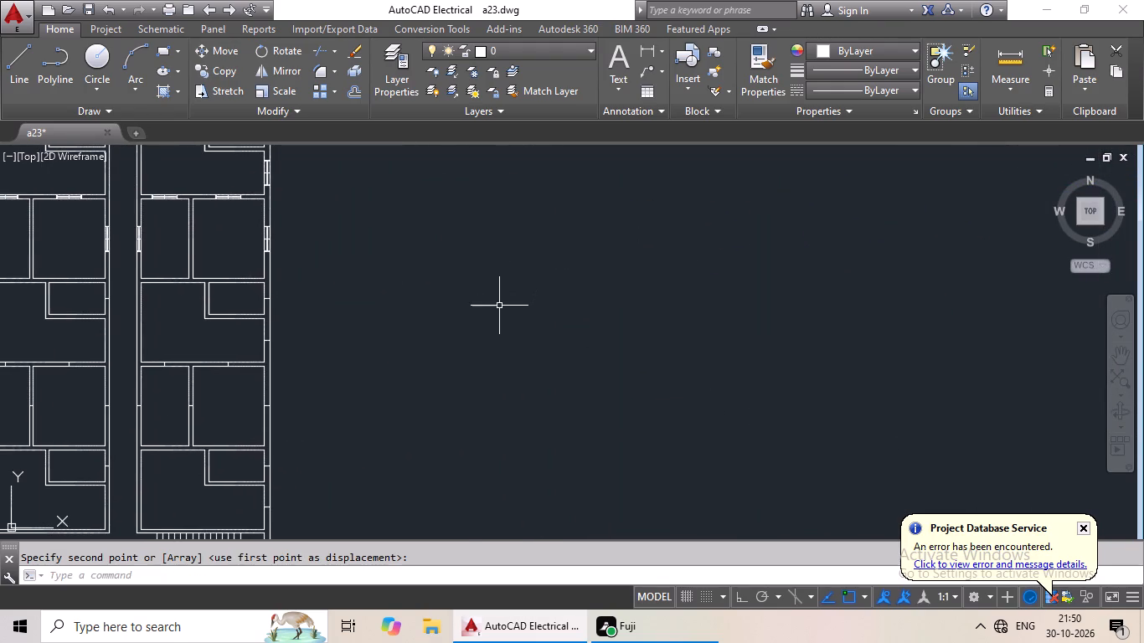
scroll(507, 295, "down", 3)
middle_click_drag(551, 287, 280, 312)
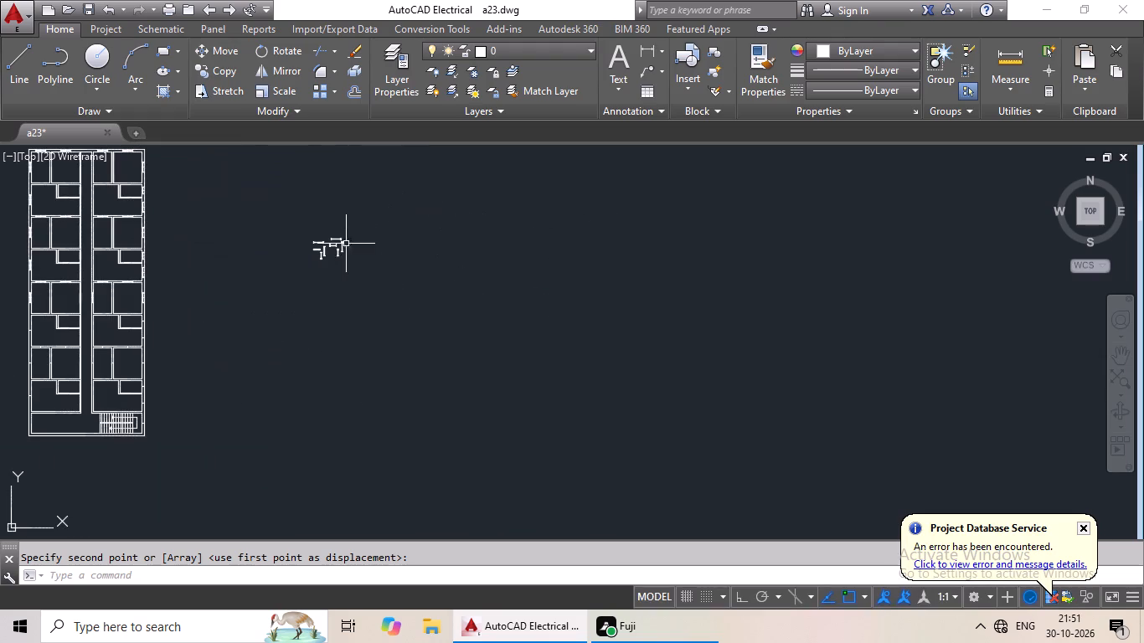
scroll(353, 260, "up", 5)
middle_click_drag(170, 203, 288, 327)
scroll(277, 278, "up", 2)
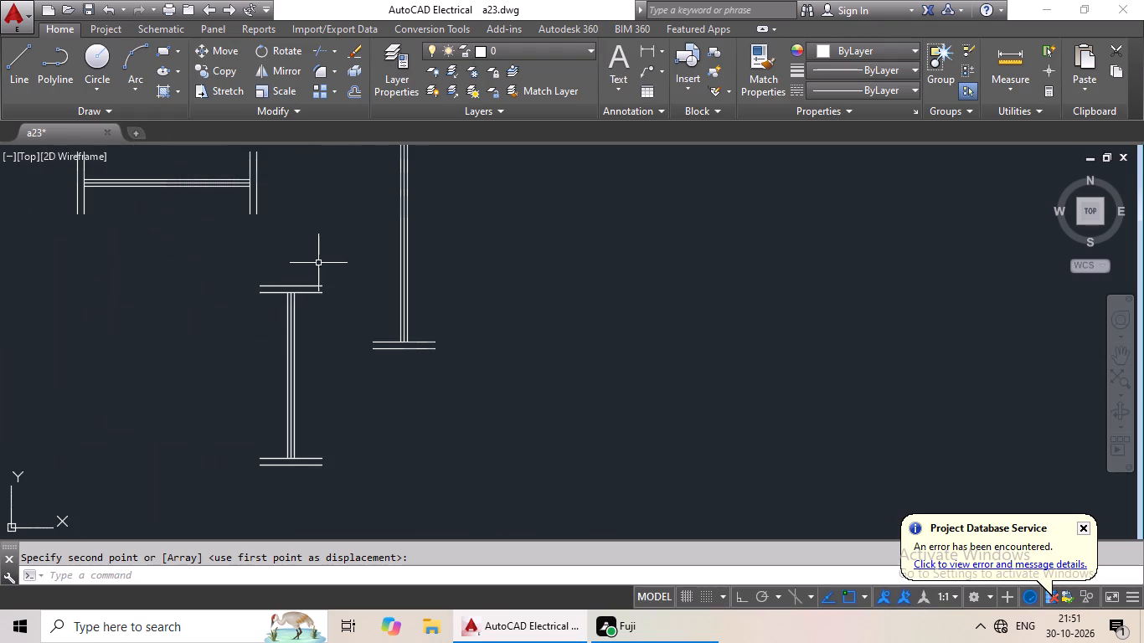
left_click_drag(317, 261, 463, 440)
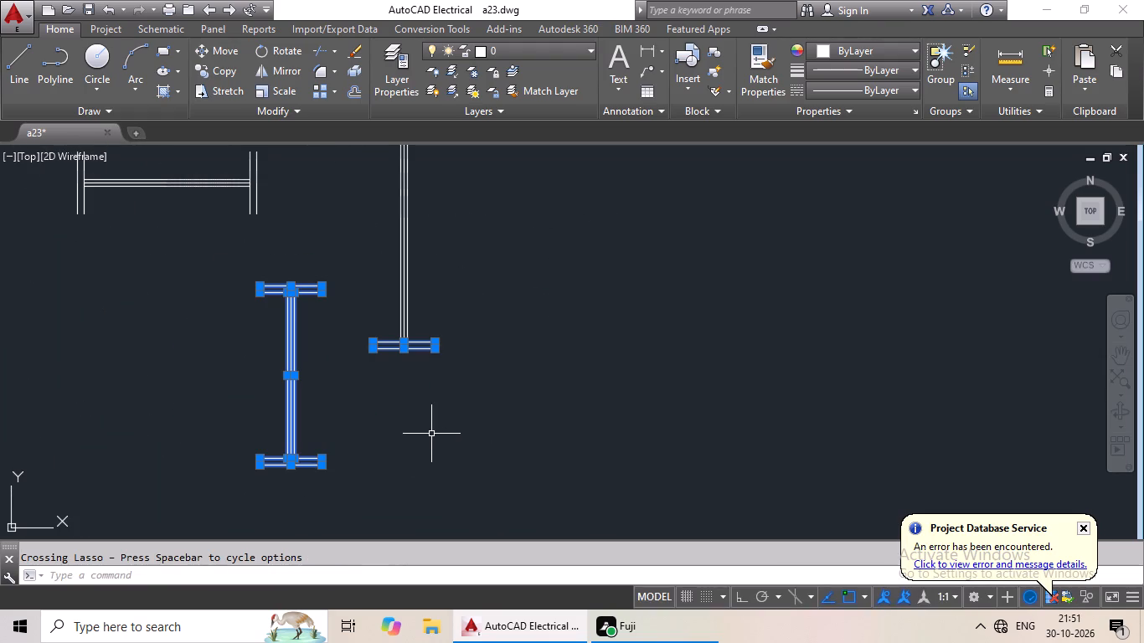
key("Escape")
left_click_drag(334, 228, 363, 480)
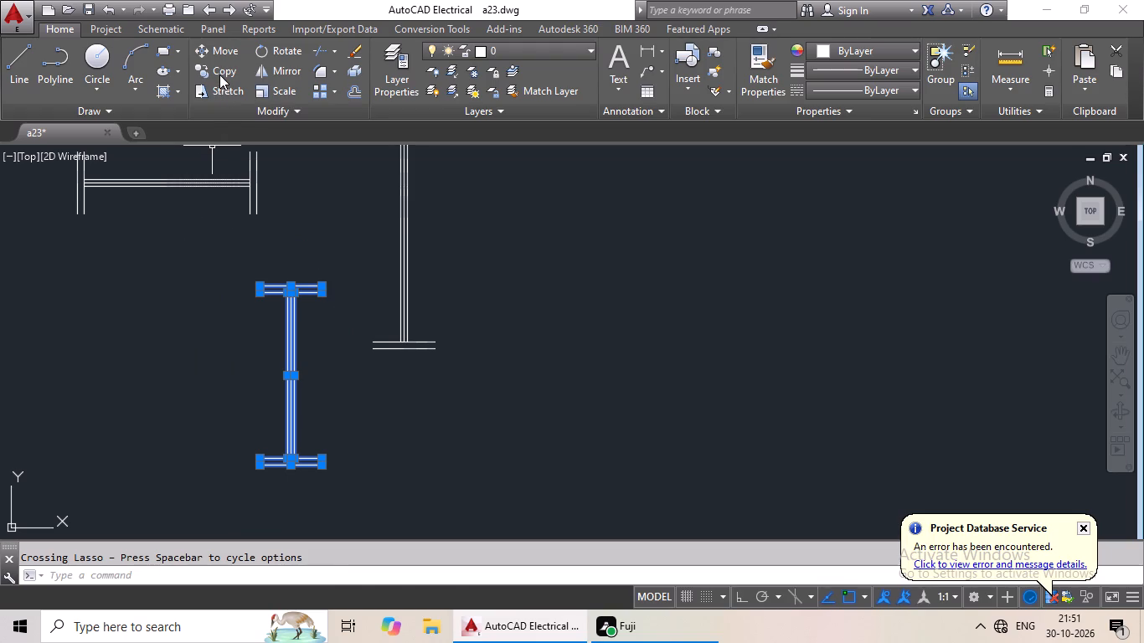
left_click(219, 74)
scroll(292, 368, "up", 2)
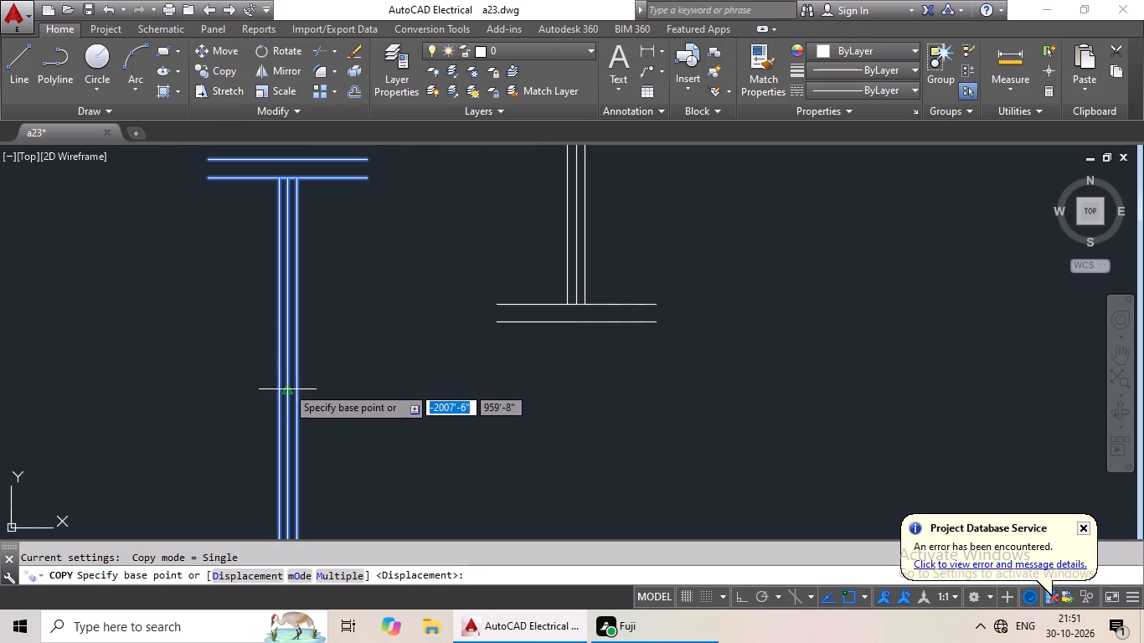
left_click(285, 391)
scroll(141, 427, "down", 3)
middle_click_drag(141, 427, 472, 342)
scroll(53, 412, "down", 1)
middle_click_drag(55, 411, 538, 281)
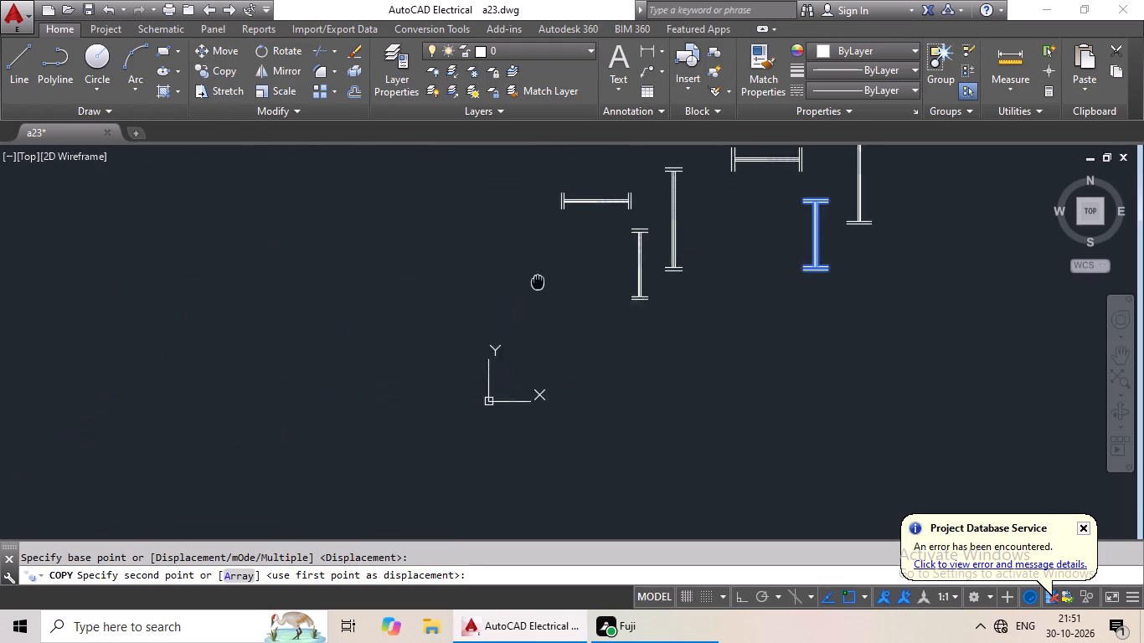
scroll(276, 394, "down", 3)
middle_click_drag(239, 423, 549, 291)
middle_click_drag(206, 390, 416, 349)
middle_click_drag(386, 416, 457, 378)
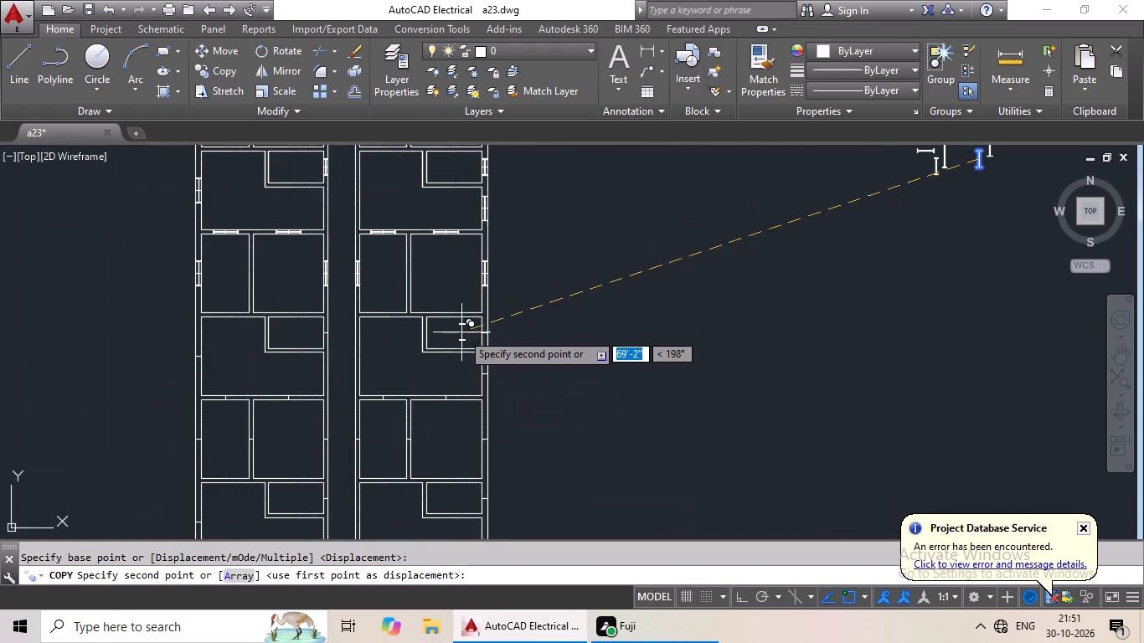
scroll(496, 337, "up", 5)
left_click(368, 288)
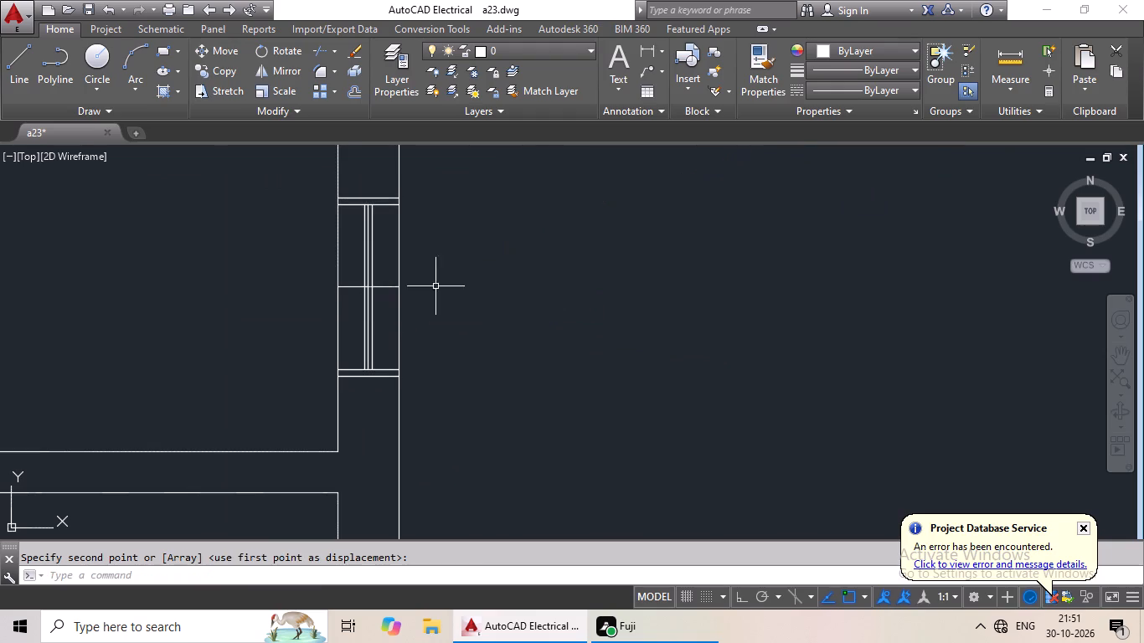
Copy the western set's 3' horizontal symbol from its centre to the eastern south-wall marker of the eastern wing's third L-shaped room from the north.
scroll(588, 285, "down", 4)
middle_click_drag(607, 290, 561, 305)
middle_click_drag(633, 291, 557, 322)
middle_click_drag(635, 309, 554, 358)
middle_click_drag(653, 332, 554, 372)
middle_click_drag(679, 312, 523, 368)
middle_click_drag(652, 310, 548, 361)
middle_click_drag(622, 324, 575, 359)
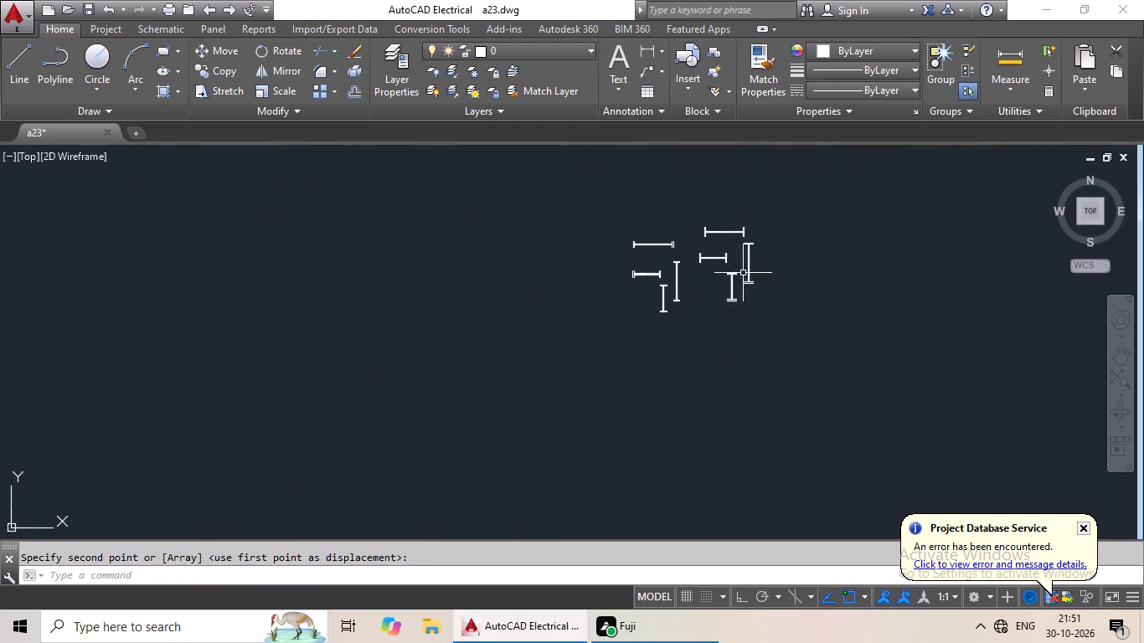
scroll(667, 234, "up", 4)
left_click_drag(635, 227, 391, 309)
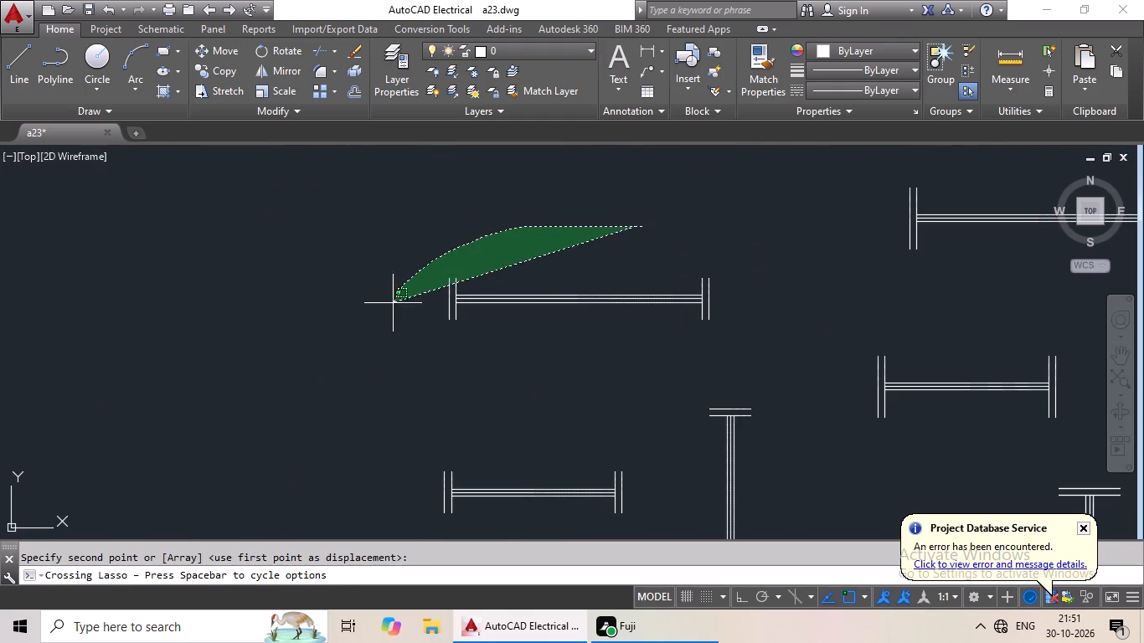
left_click_drag(391, 309, 763, 282)
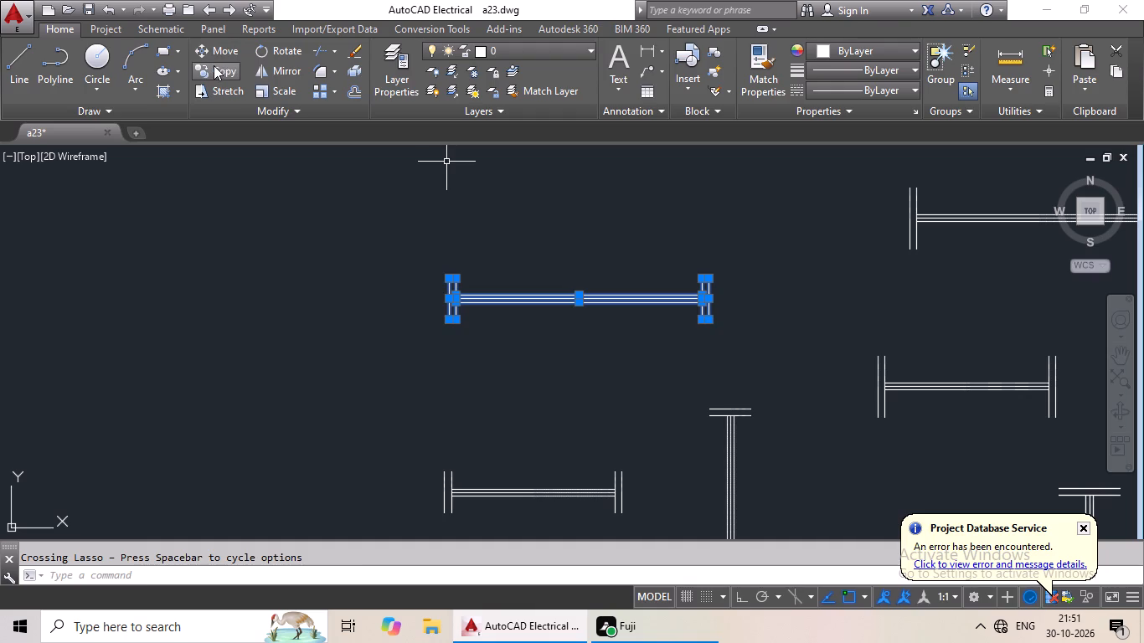
left_click(214, 65)
scroll(590, 296, "up", 2)
left_click_drag(562, 301, 554, 303)
scroll(366, 358, "down", 3)
middle_click_drag(363, 359, 716, 162)
scroll(501, 287, "down", 3)
middle_click_drag(454, 340, 598, 311)
middle_click_drag(659, 294, 671, 290)
middle_click_drag(420, 420, 630, 331)
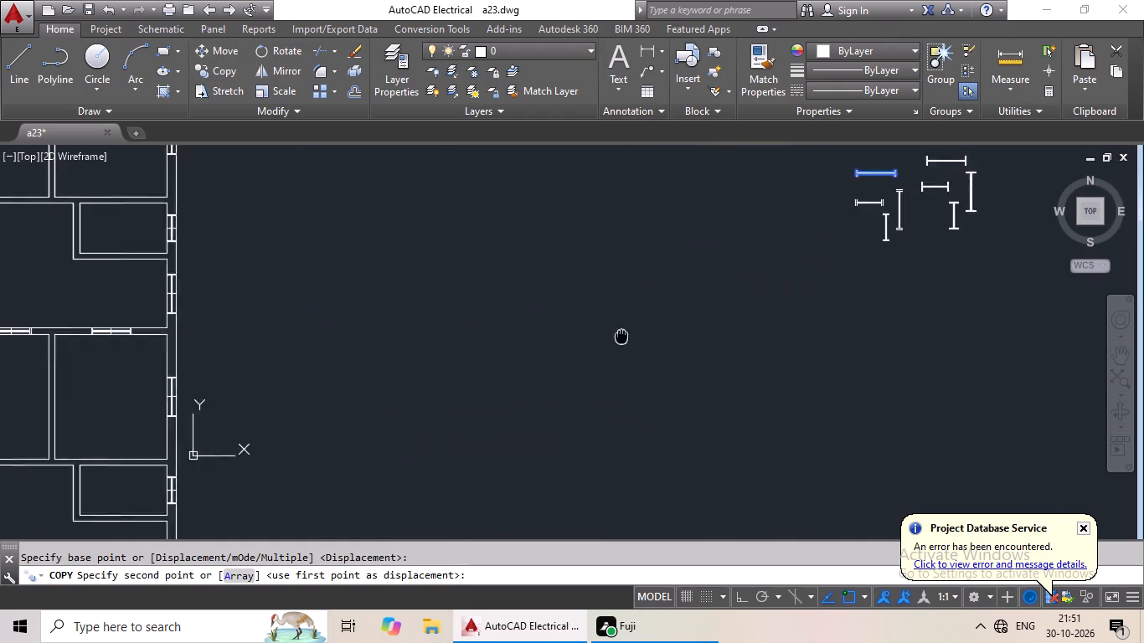
middle_click_drag(630, 331, 650, 319)
middle_click_drag(430, 368, 569, 327)
middle_click_drag(491, 374, 639, 306)
middle_click_drag(575, 358, 642, 297)
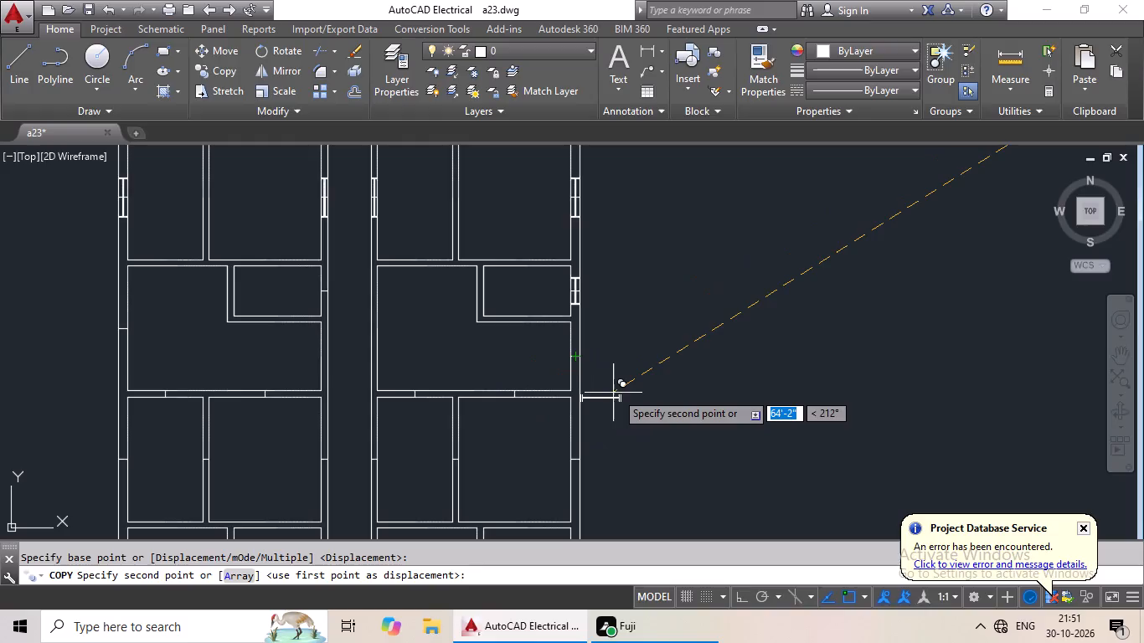
scroll(533, 409, "up", 3)
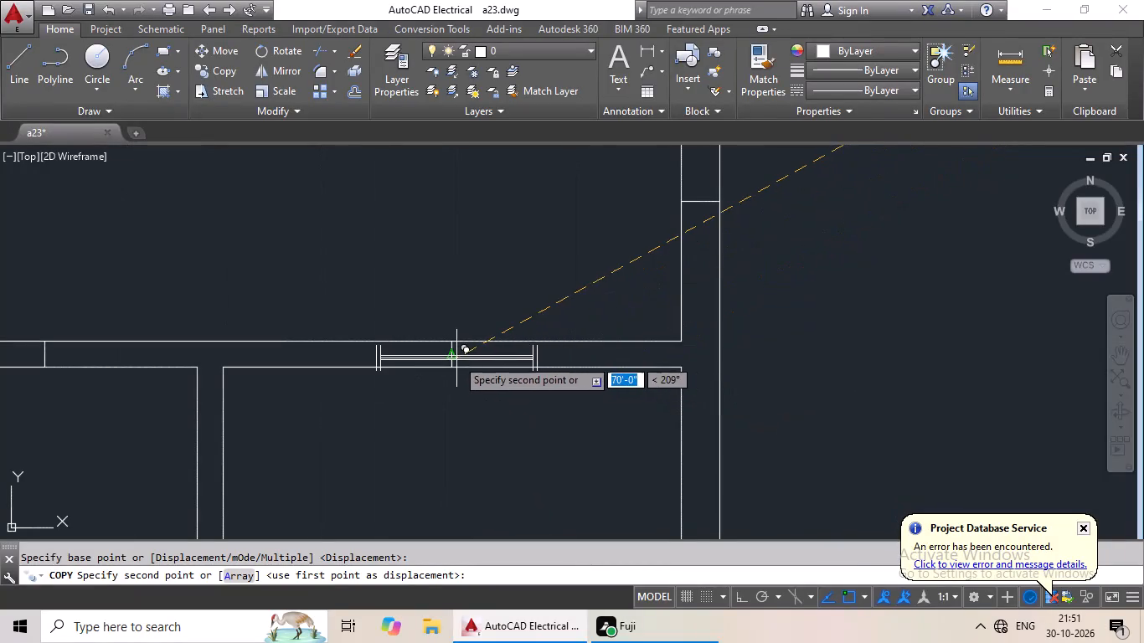
left_click(449, 353)
Copy the eastern set's 3' vertical symbol from its centre to the east exterior wall marker of the eastern wing's third L-shaped room from the north.
scroll(739, 342, "down", 3)
middle_click_drag(785, 325, 528, 378)
middle_click_drag(789, 327, 672, 350)
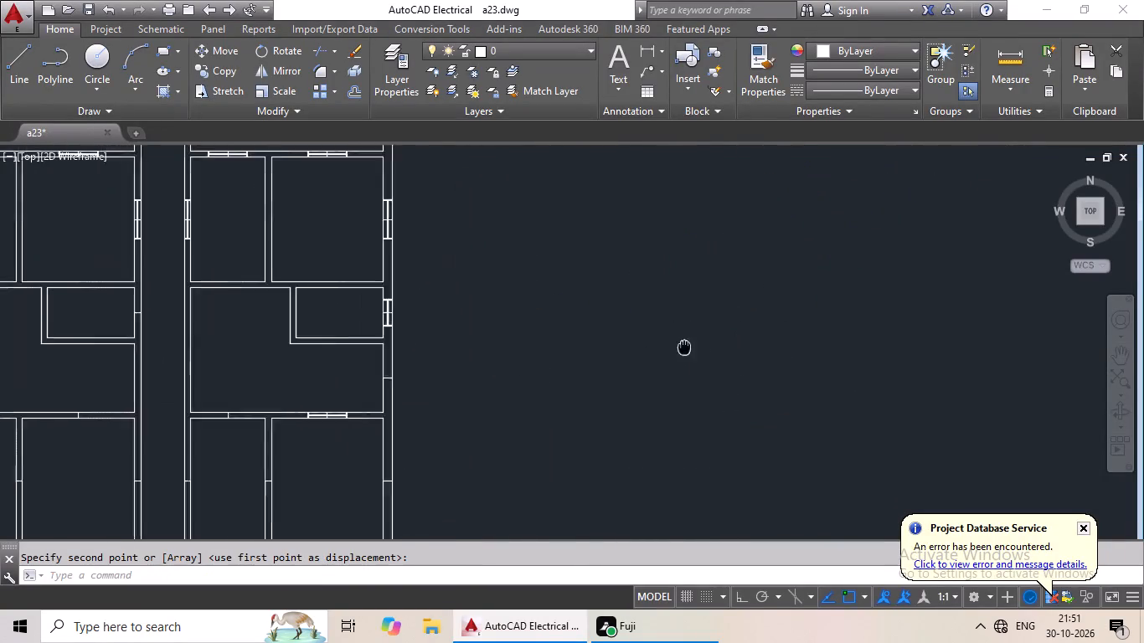
middle_click_drag(672, 350, 661, 352)
middle_click_drag(750, 329, 552, 383)
middle_click_drag(806, 345, 546, 420)
middle_click_drag(686, 345, 568, 433)
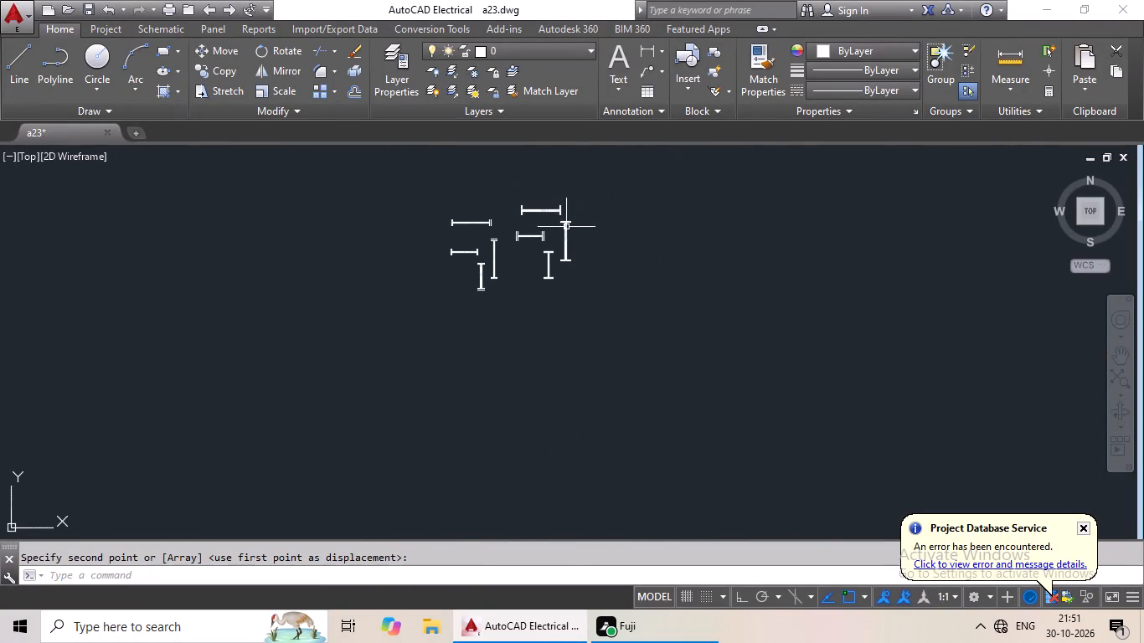
scroll(569, 249, "up", 4)
middle_click_drag(573, 252, 551, 383)
left_click_drag(642, 199, 486, 237)
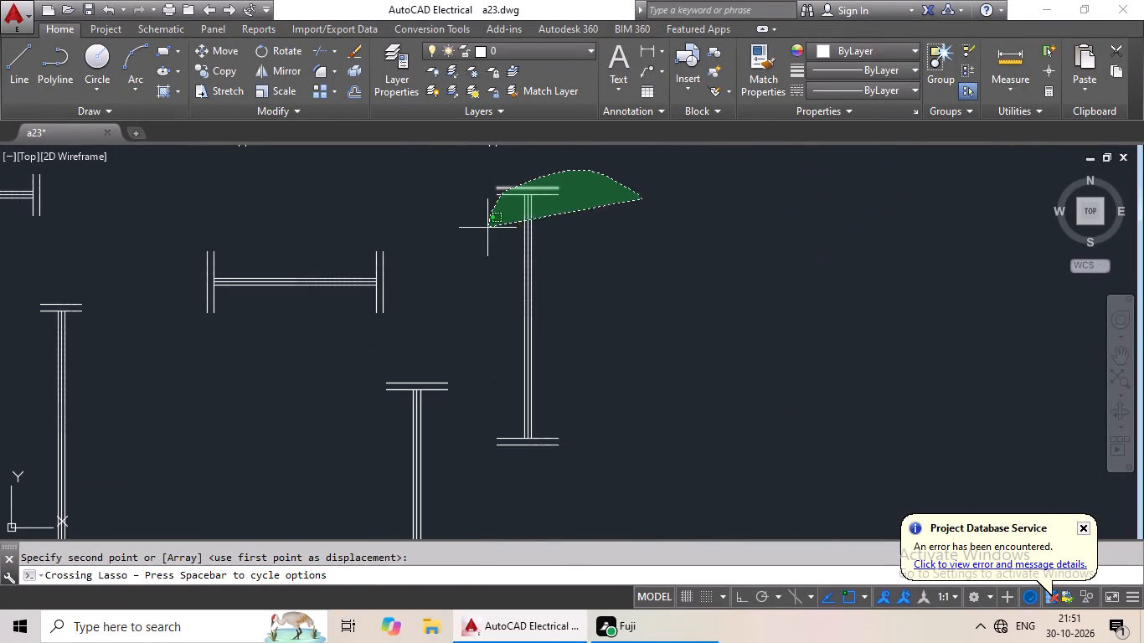
left_click_drag(486, 237, 683, 452)
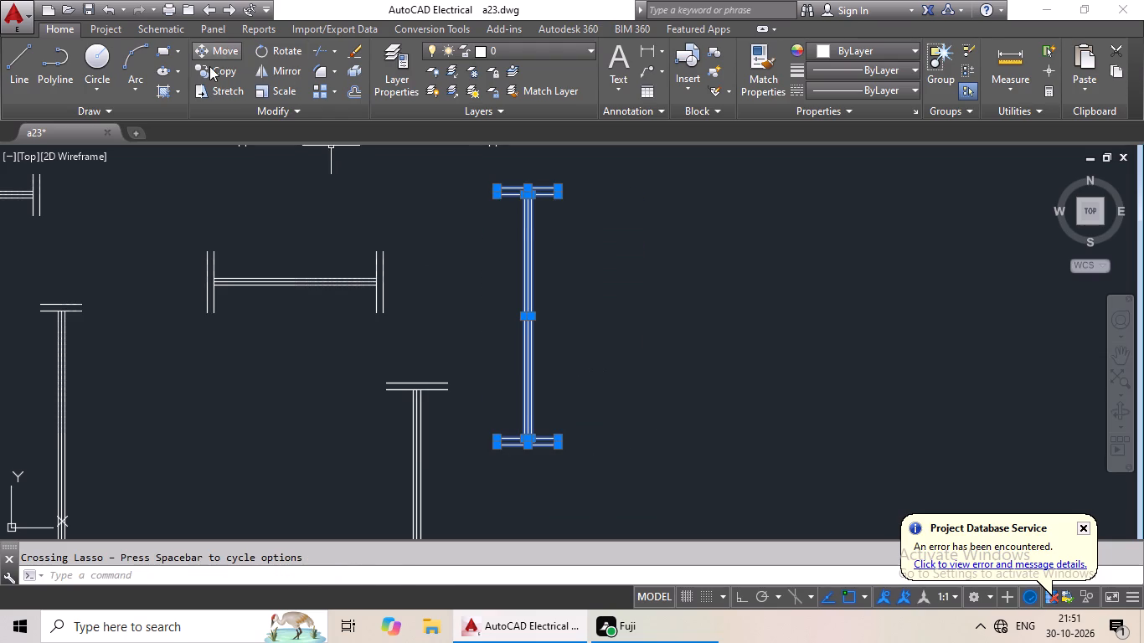
left_click(209, 66)
scroll(524, 316, "up", 1)
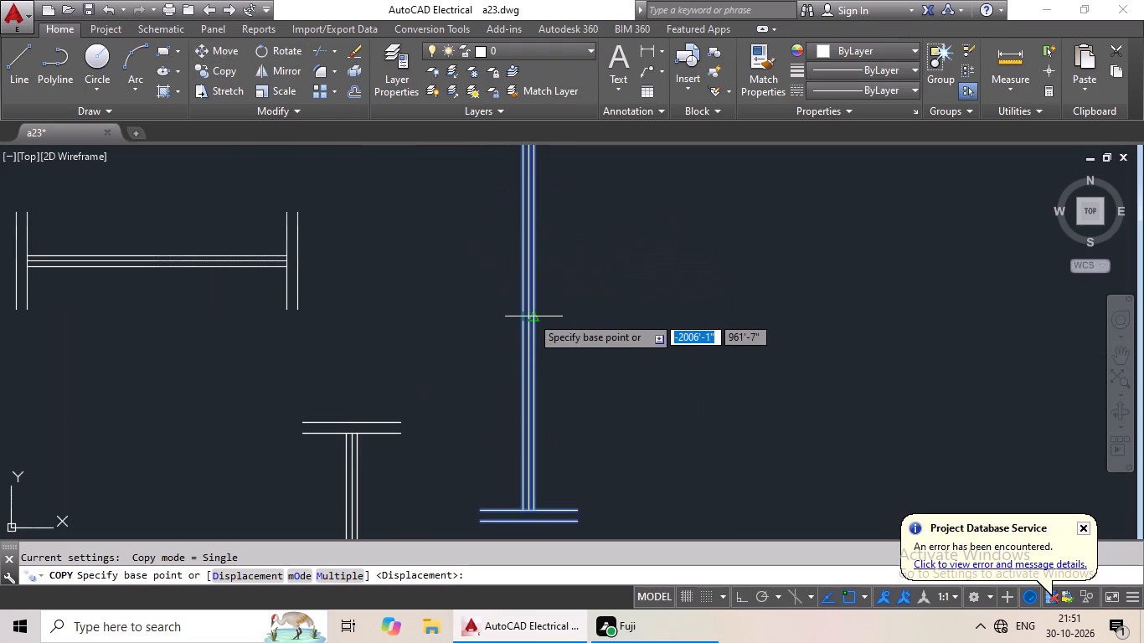
left_click(530, 319)
scroll(342, 340, "down", 4)
middle_click_drag(317, 330, 585, 260)
scroll(586, 260, "up", 1)
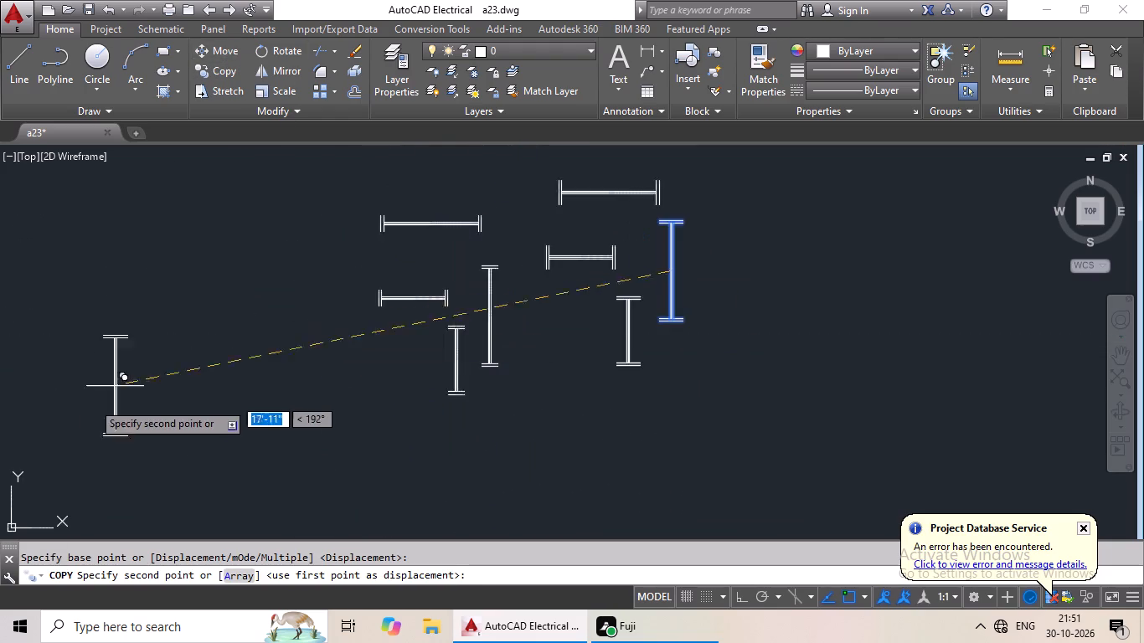
scroll(88, 406, "down", 3)
middle_click_drag(79, 414, 554, 291)
middle_click_drag(280, 391, 502, 326)
middle_click_drag(484, 363, 556, 263)
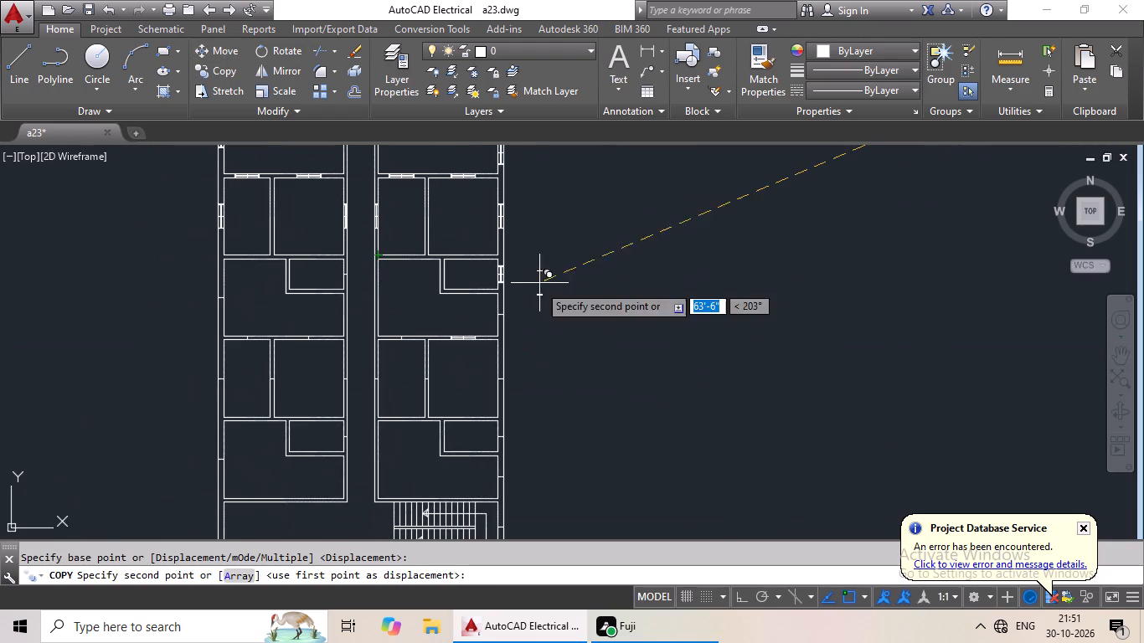
scroll(499, 319, "up", 3)
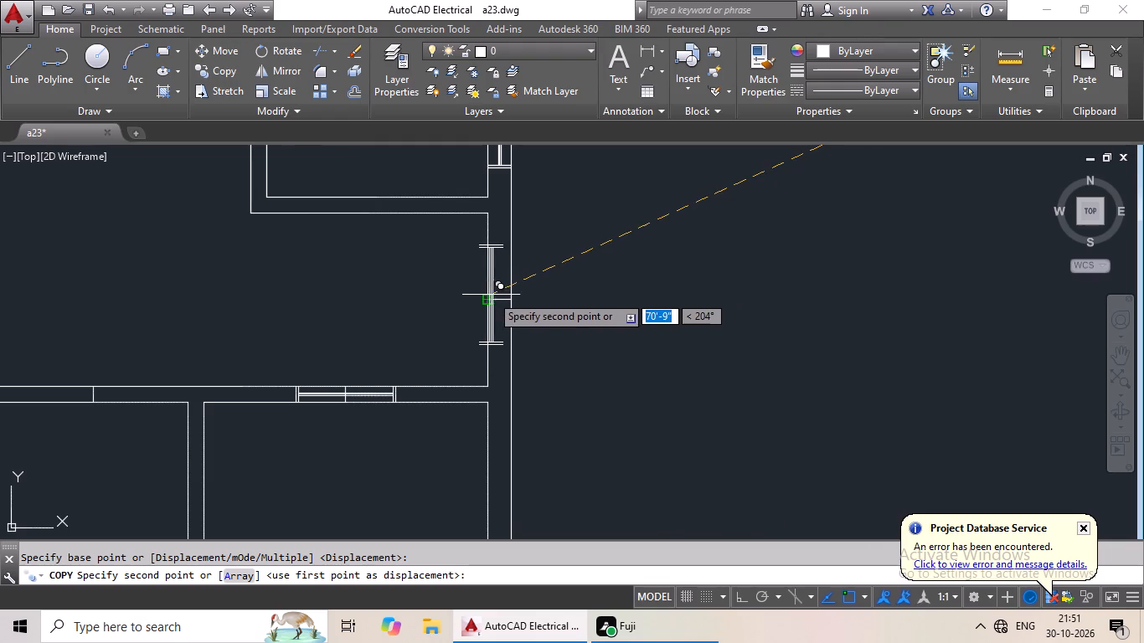
left_click(497, 299)
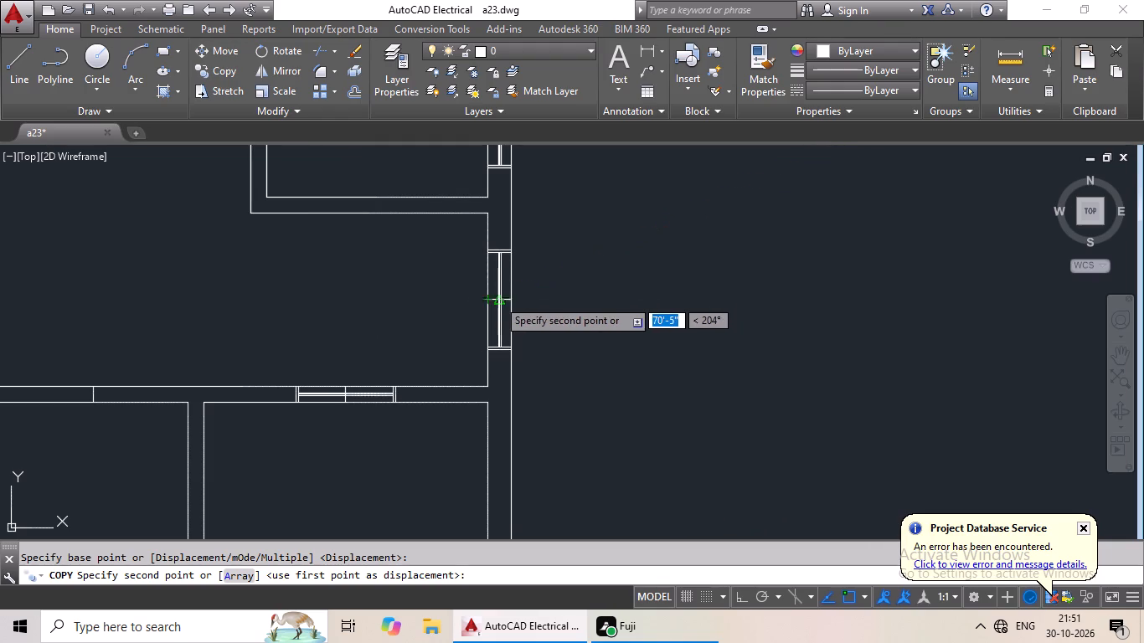
Copy the western set's 3' horizontal symbol from its centre to the western south-wall marker of the eastern wing's third L-shaped room from the north.
scroll(606, 287, "down", 3)
middle_click_drag(688, 273, 634, 302)
middle_click_drag(710, 273, 503, 358)
middle_click_drag(684, 276, 570, 401)
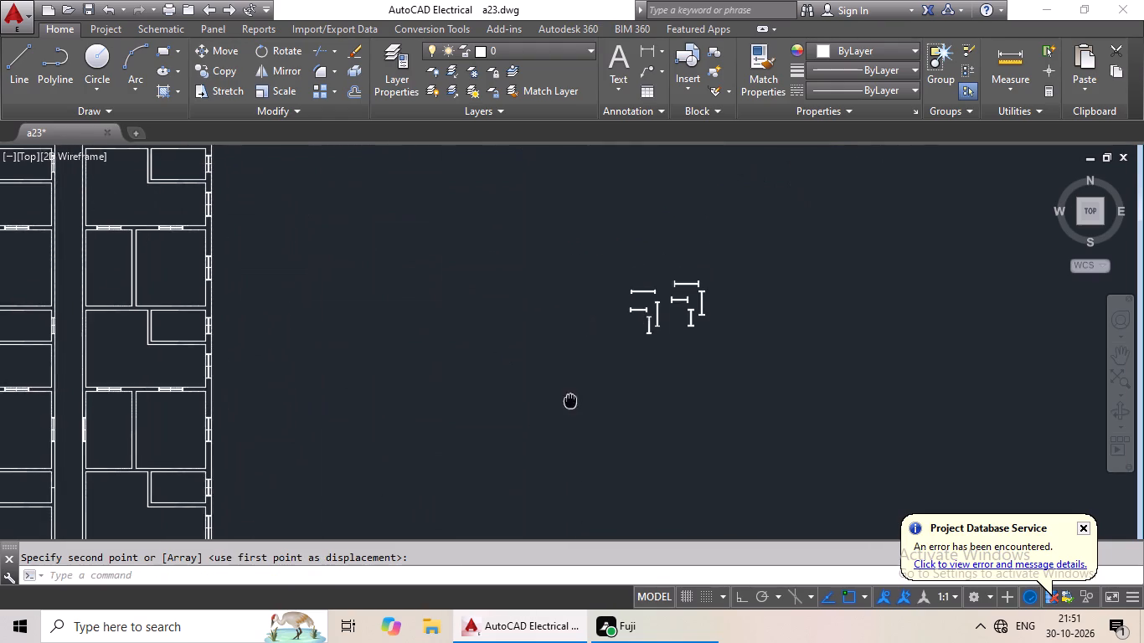
scroll(649, 306, "up", 3)
middle_click_drag(623, 298, 554, 414)
scroll(554, 363, "up", 3)
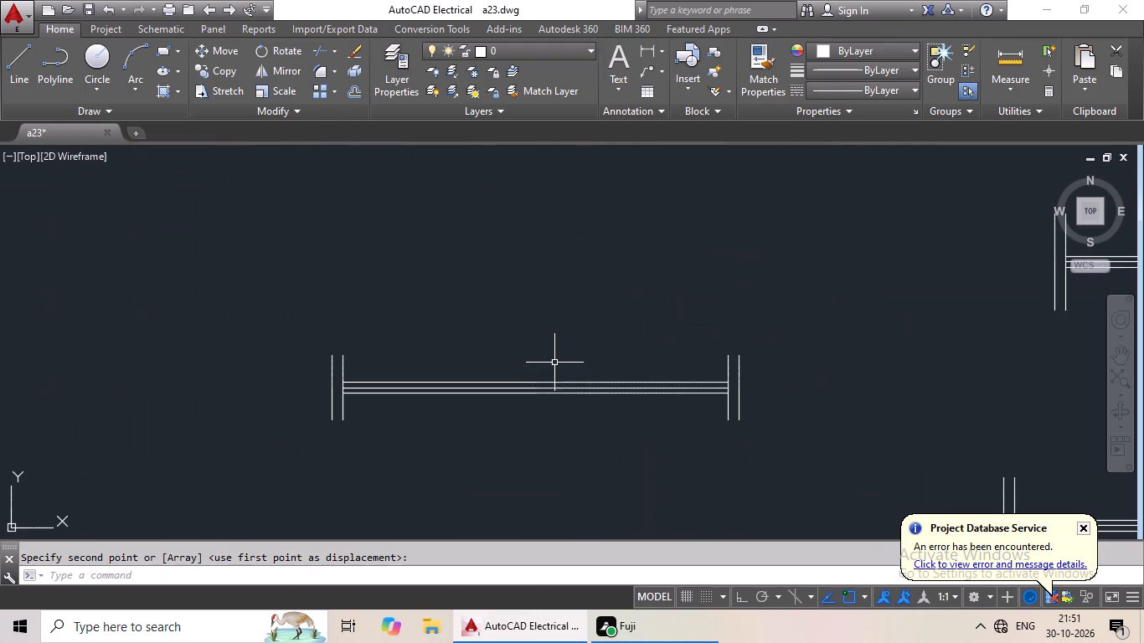
left_click_drag(574, 265, 807, 368)
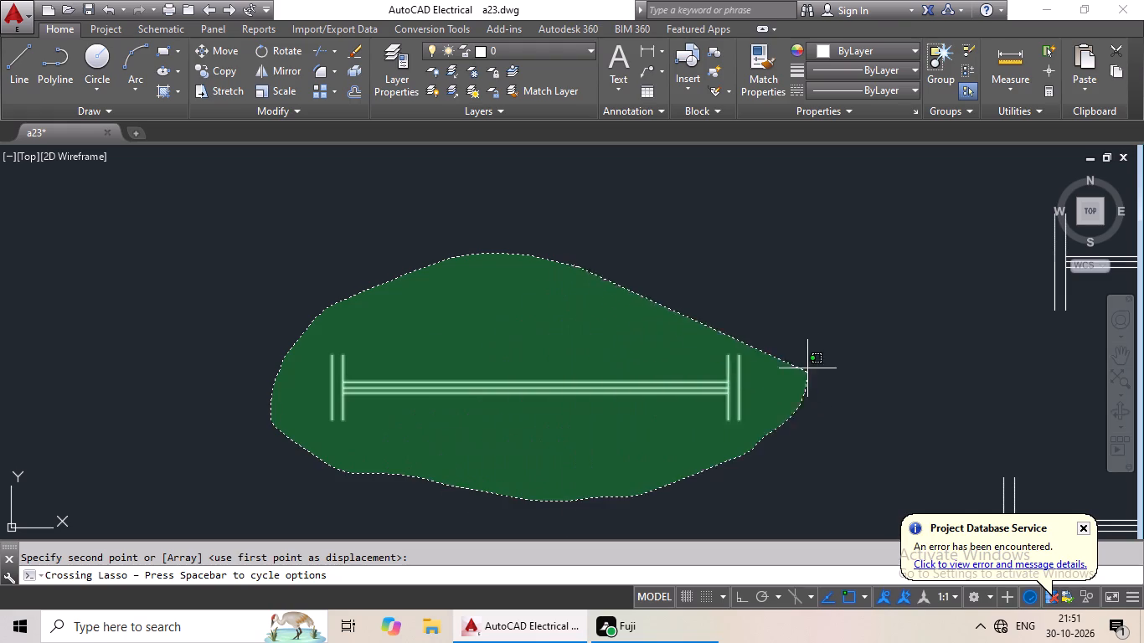
left_click_drag(807, 368, 806, 365)
left_click(194, 61)
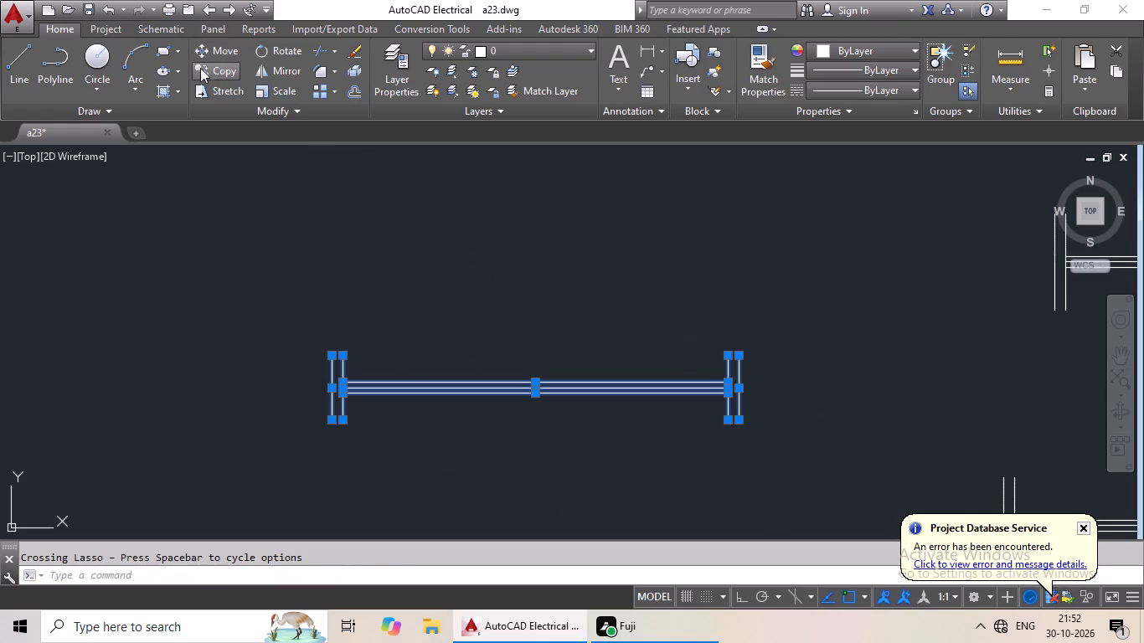
left_click(203, 69)
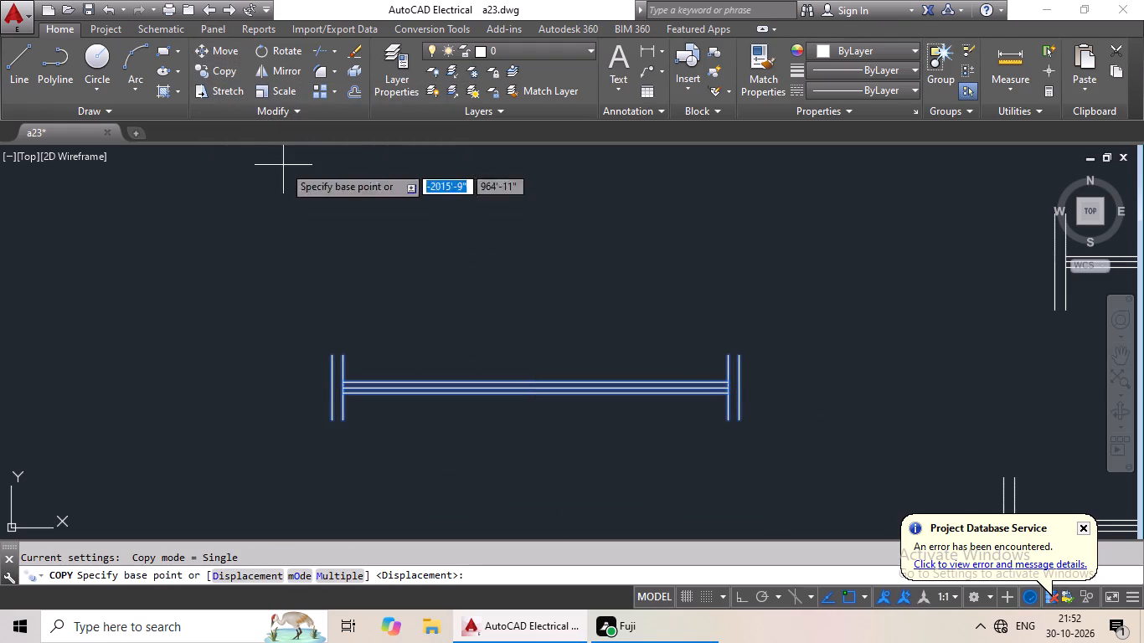
scroll(532, 394, "up", 2)
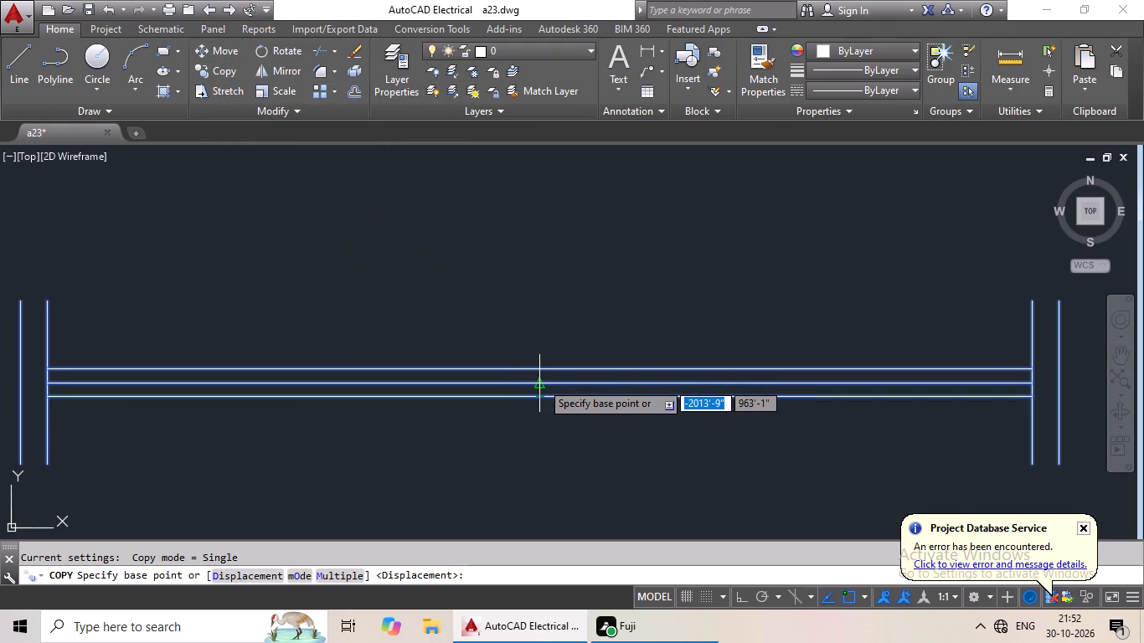
left_click(541, 382)
scroll(348, 414, "down", 4)
middle_click_drag(352, 411, 616, 264)
scroll(369, 399, "down", 3)
middle_click_drag(341, 419, 531, 340)
middle_click_drag(244, 399, 249, 398)
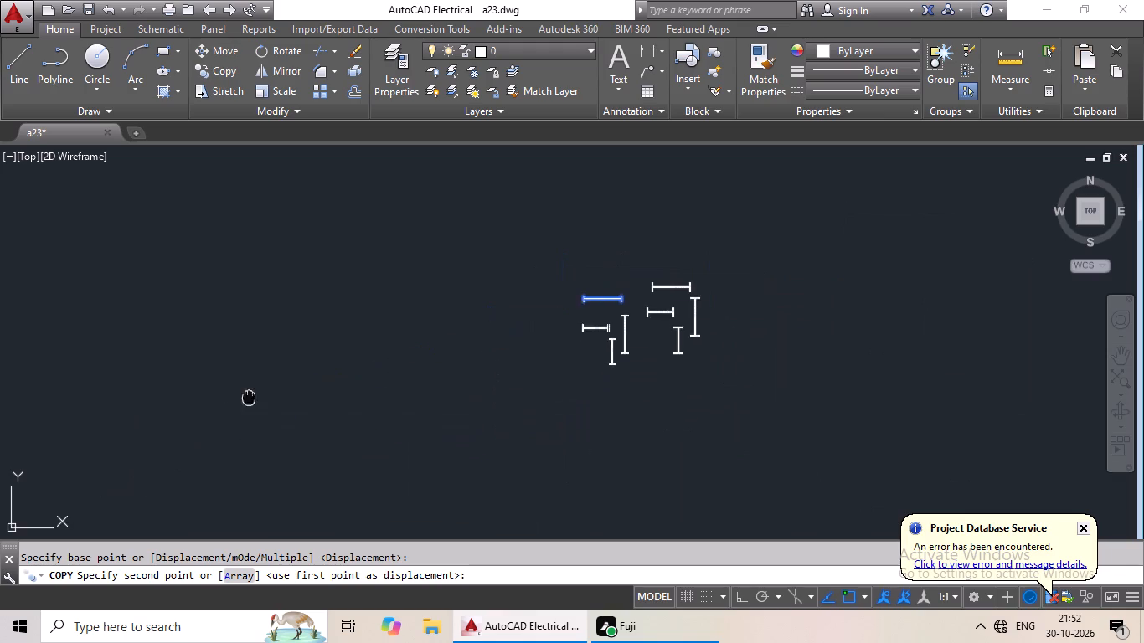
middle_click_drag(249, 398, 534, 294)
middle_click_drag(356, 358, 513, 321)
middle_click_drag(435, 353, 589, 308)
middle_click_drag(254, 358, 387, 302)
middle_click_drag(339, 358, 370, 311)
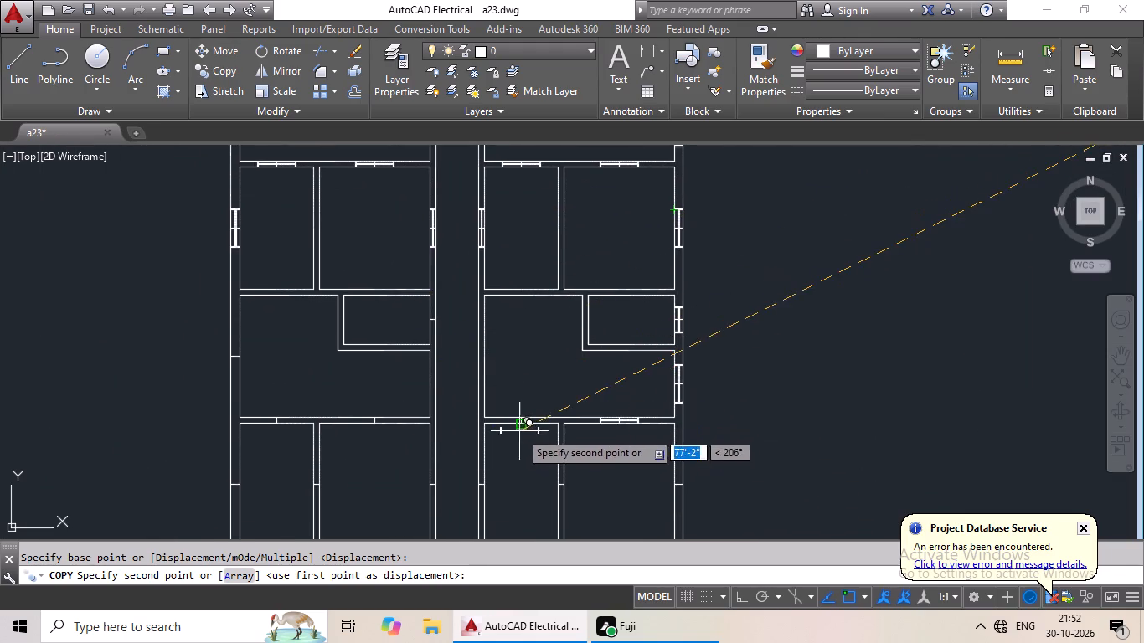
scroll(518, 434, "up", 3)
left_click(526, 390)
scroll(588, 365, "down", 2)
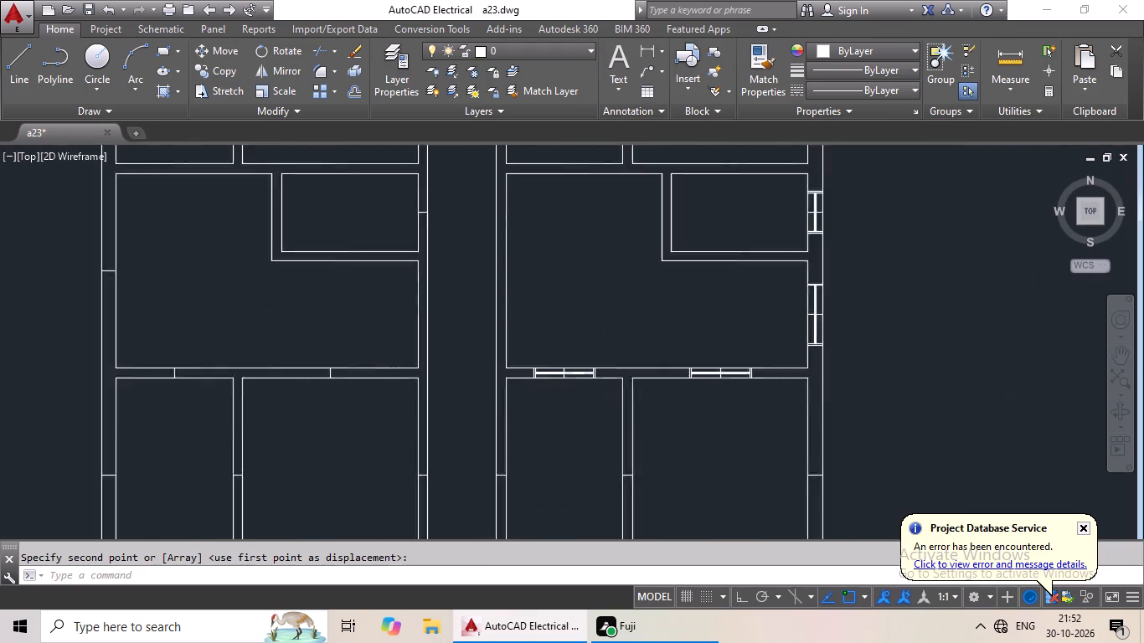
Copy the western set's 2' vertical symbol from its centre to the corridor-wall marker of the western wing's third small room from the north.
scroll(588, 365, "down", 3)
middle_click_drag(606, 352, 476, 391)
middle_click_drag(620, 357, 553, 382)
middle_click_drag(639, 318, 555, 383)
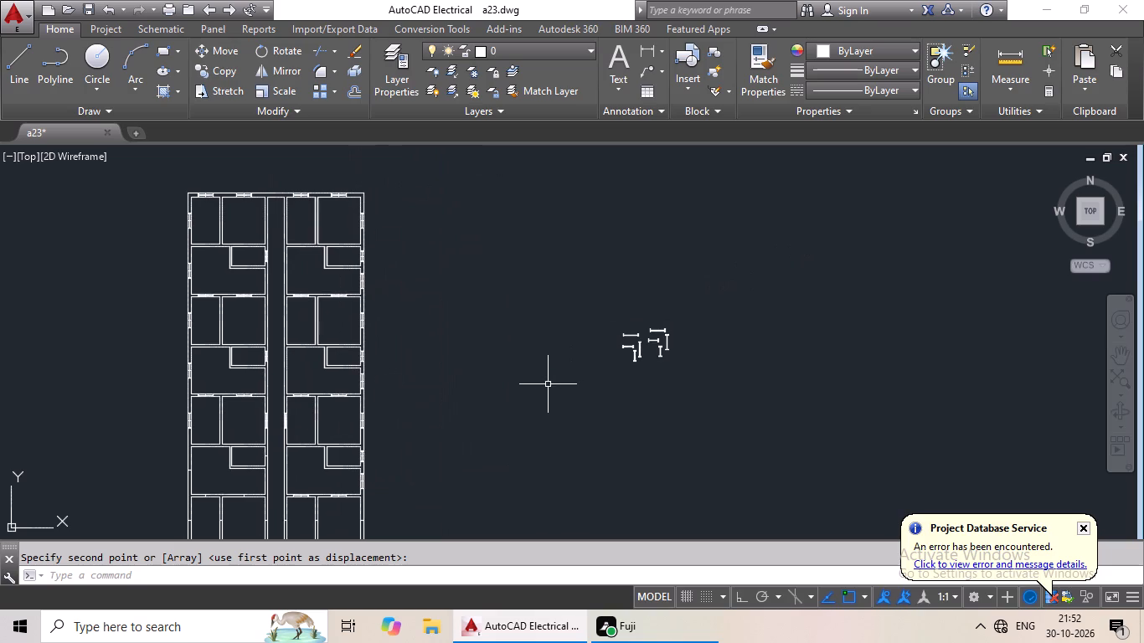
scroll(631, 352, "up", 4)
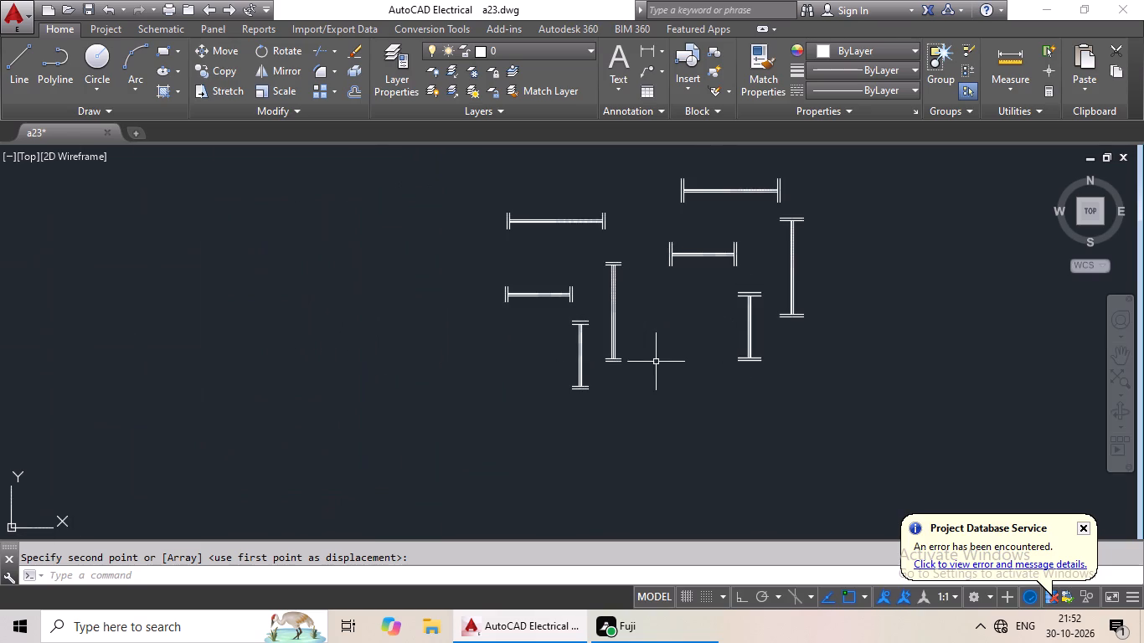
scroll(597, 337, "up", 2)
left_click_drag(565, 281, 663, 480)
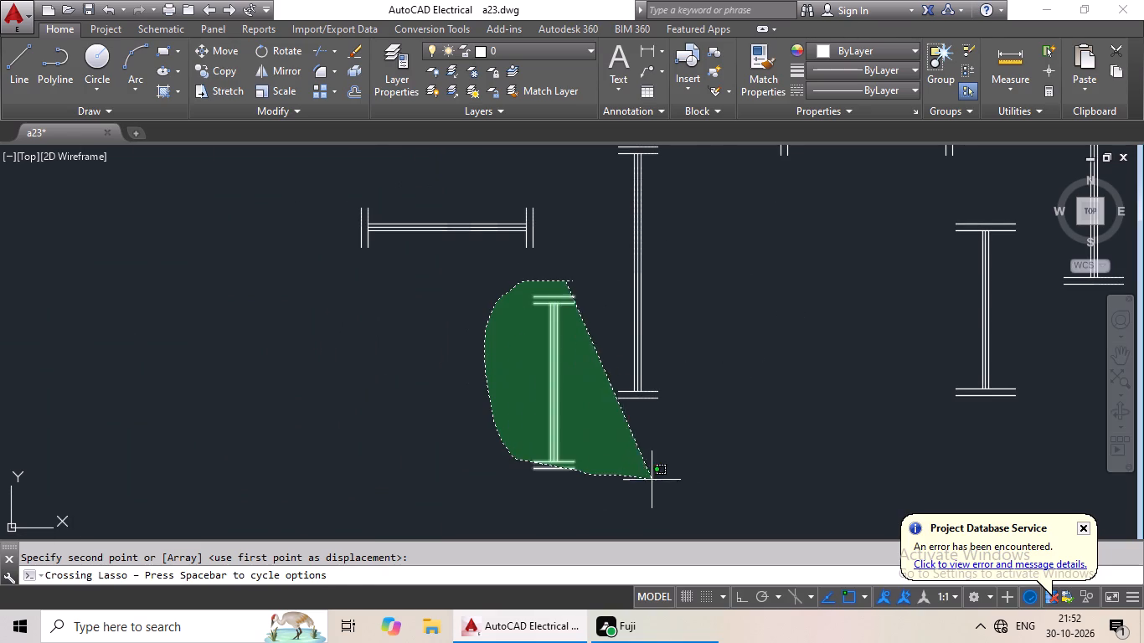
left_click_drag(663, 480, 674, 480)
key("Escape")
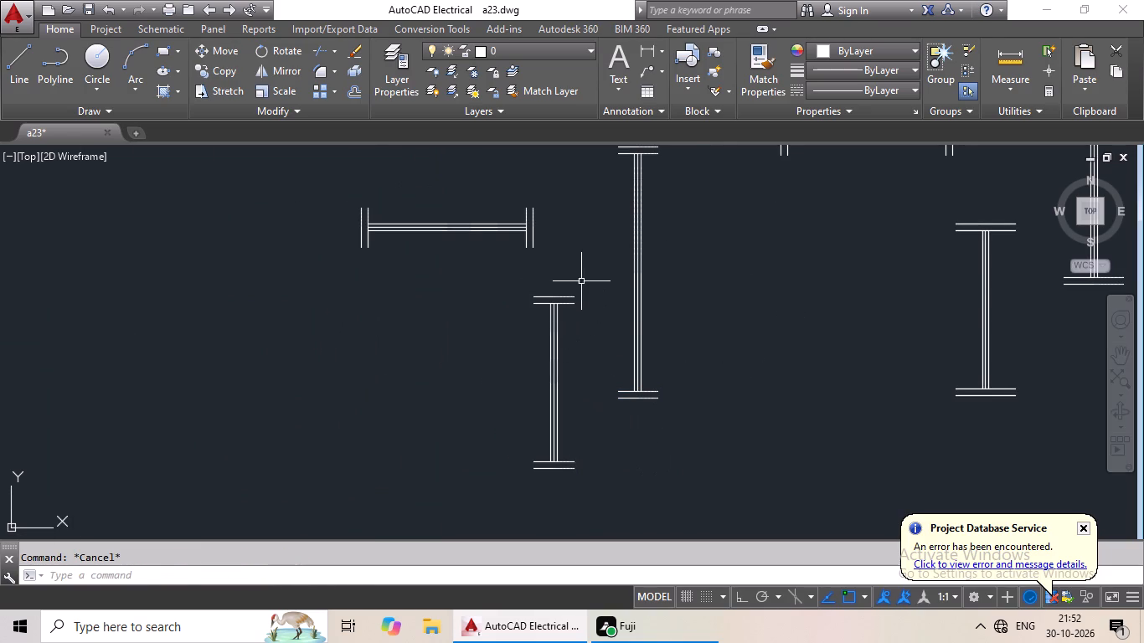
left_click_drag(577, 275, 620, 502)
left_click(215, 78)
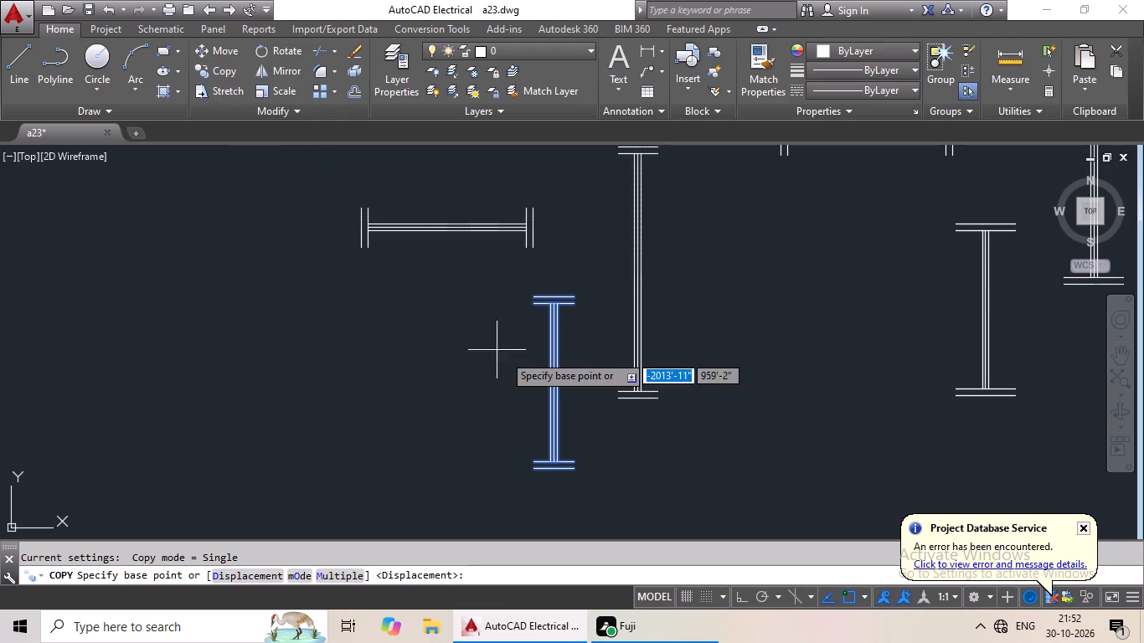
scroll(545, 391, "up", 2)
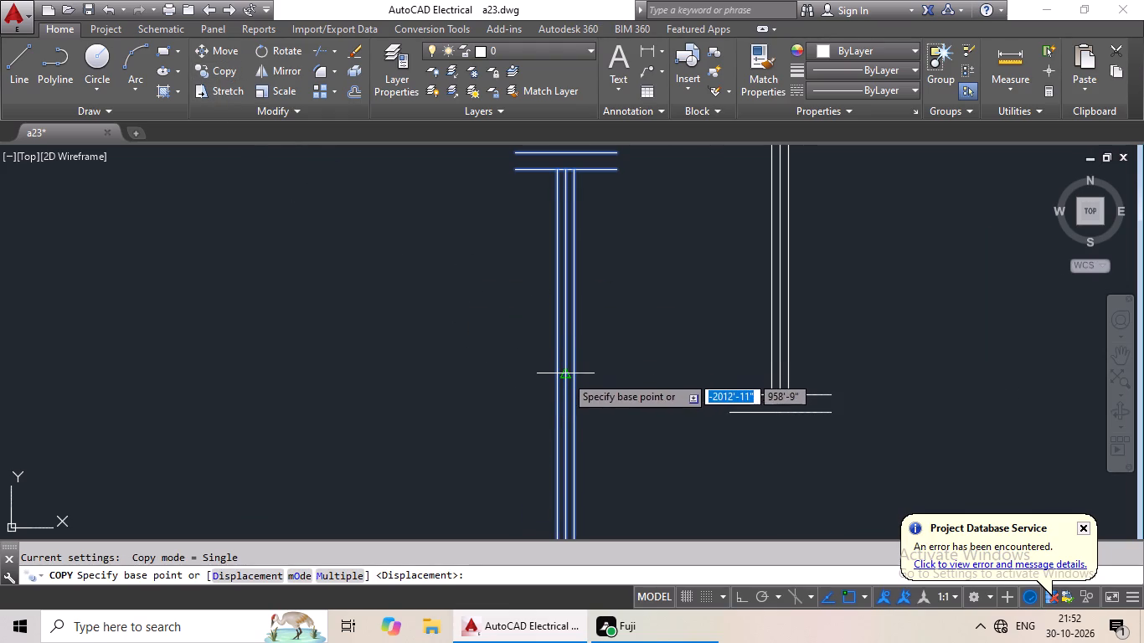
left_click_drag(565, 375, 551, 383)
scroll(321, 379, "down", 4)
middle_click_drag(321, 379, 704, 331)
scroll(445, 417, "down", 2)
middle_click_drag(399, 445, 662, 321)
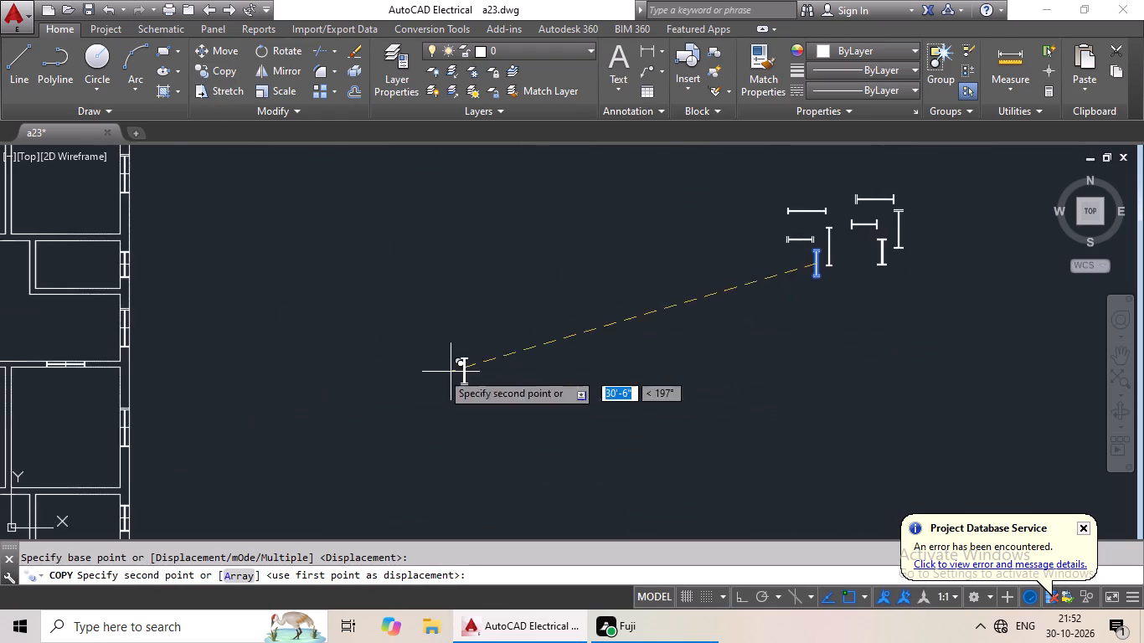
scroll(401, 368, "down", 1)
middle_click_drag(411, 363, 588, 285)
middle_click_drag(535, 312, 618, 287)
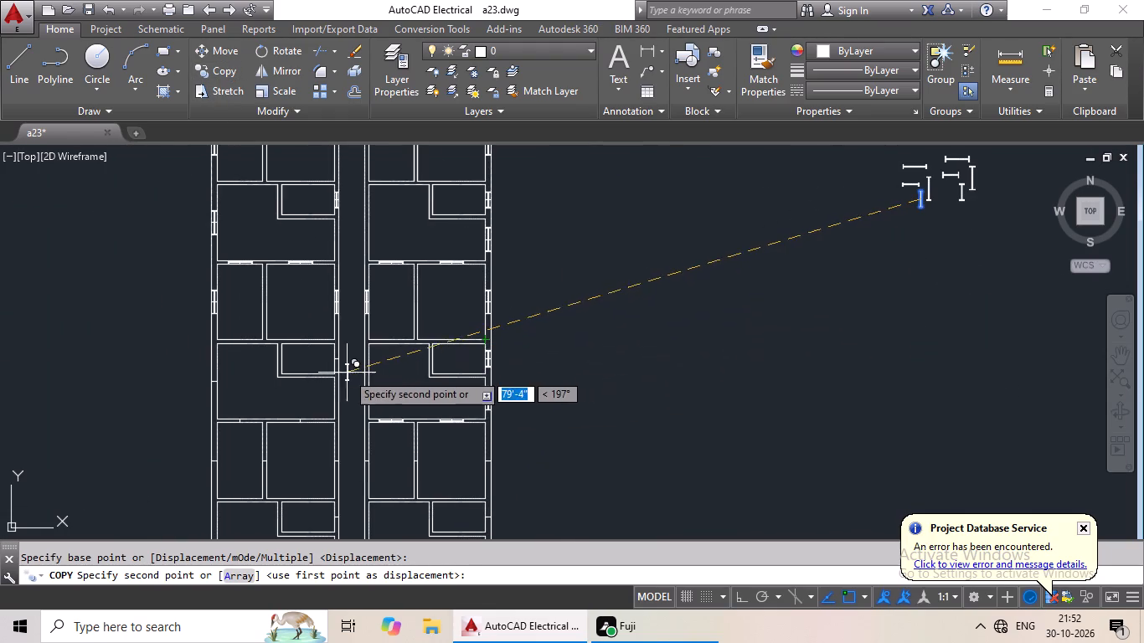
scroll(334, 373, "up", 4)
left_click(340, 294)
Copy the western set's 3' horizontal symbol from its centre to the eastern south-wall marker of the western wing's third L-shaped room from the north.
scroll(411, 280, "down", 3)
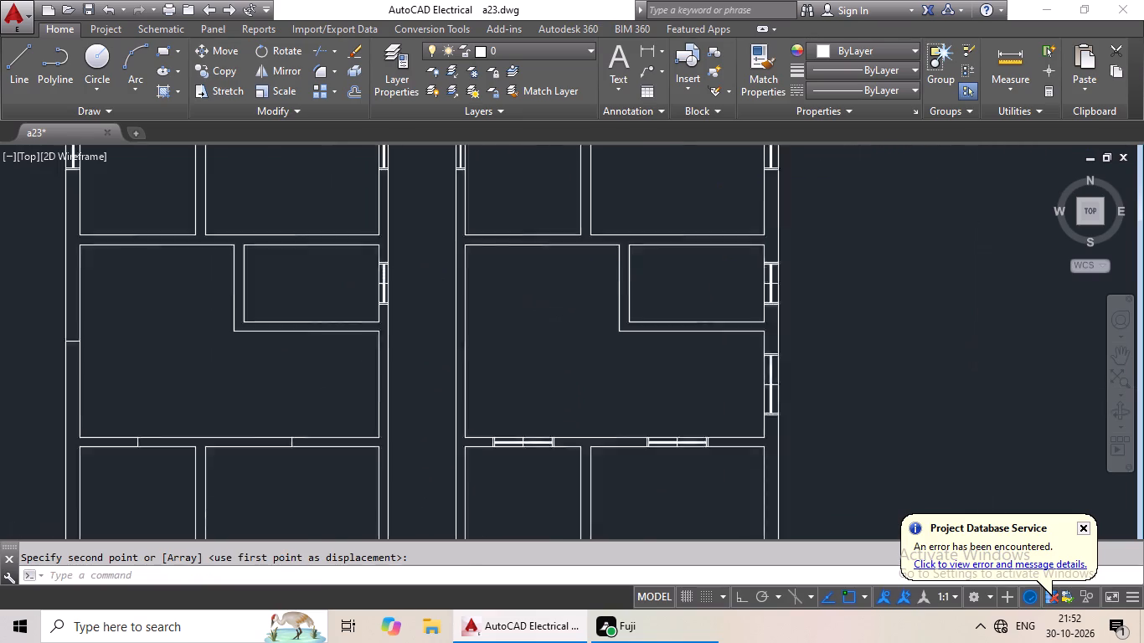
middle_click_drag(443, 298, 359, 306)
middle_click_drag(789, 365, 595, 367)
scroll(734, 342, "down", 1)
middle_click_drag(683, 354, 482, 402)
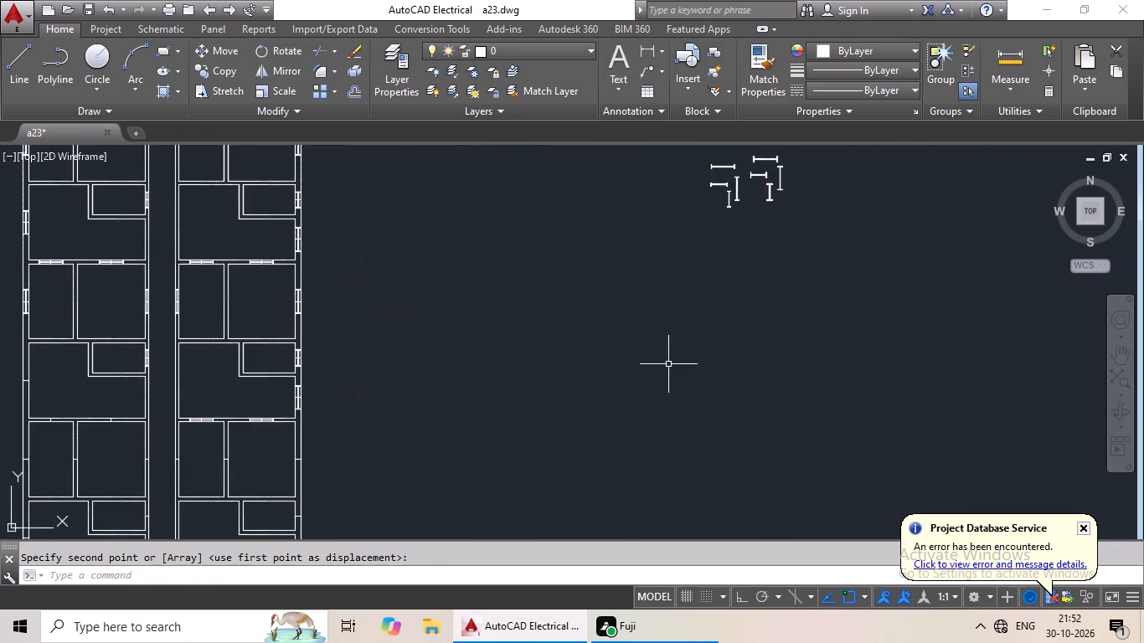
middle_click_drag(662, 368, 553, 434)
scroll(595, 224, "up", 4)
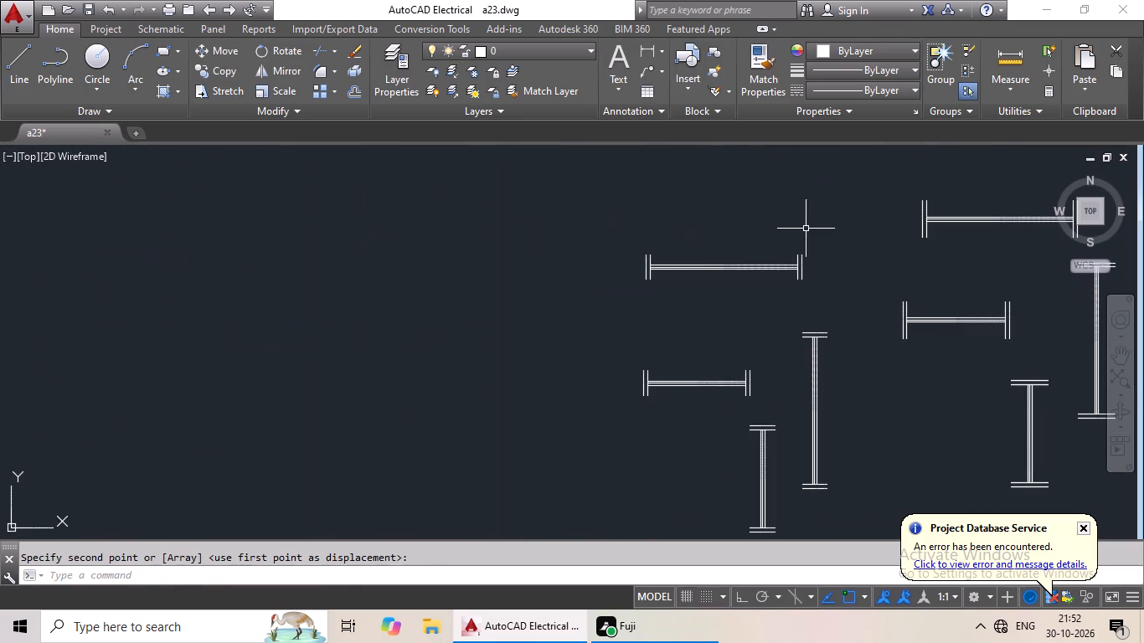
left_click_drag(806, 229, 827, 277)
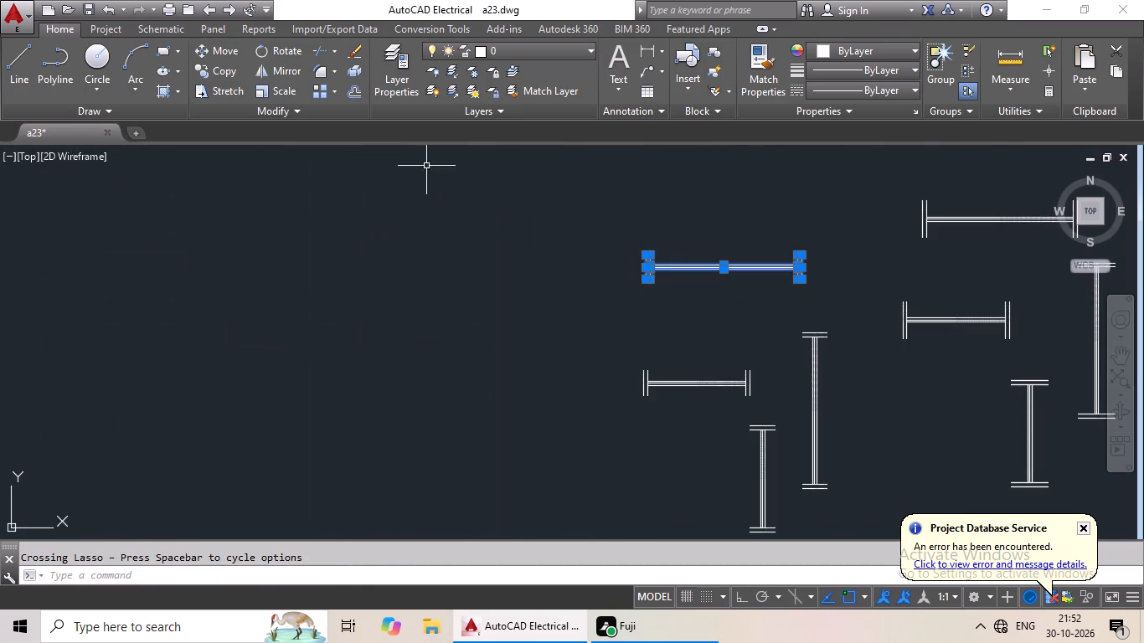
left_click(224, 72)
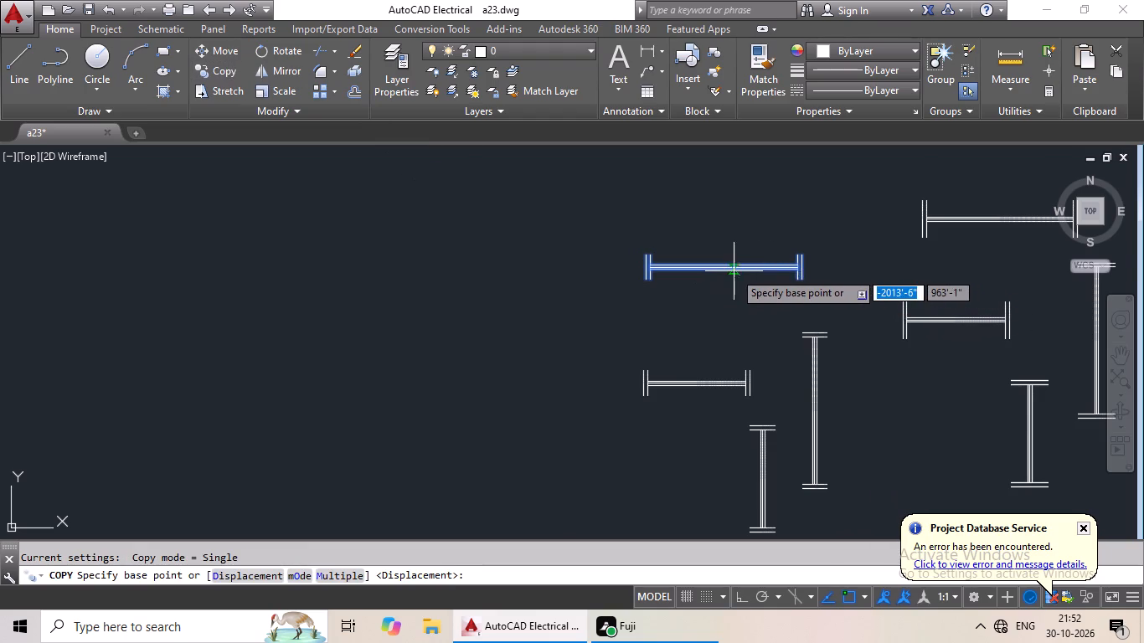
scroll(733, 271, "up", 4)
scroll(669, 237, "down", 1)
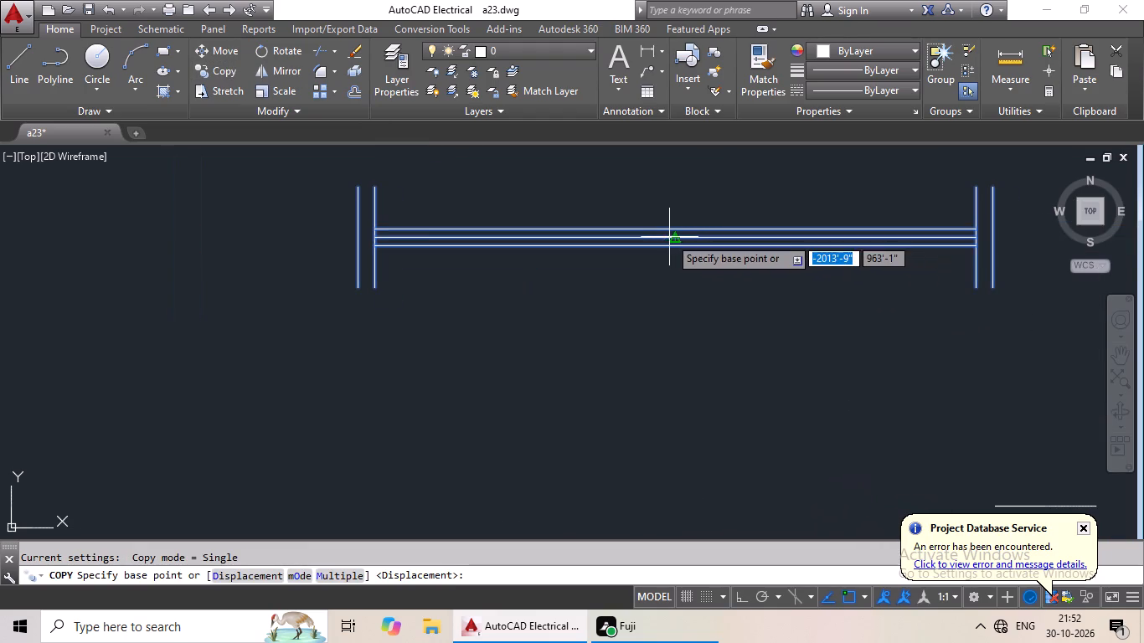
left_click(672, 238)
scroll(545, 330, "down", 4)
middle_click_drag(654, 257, 697, 231)
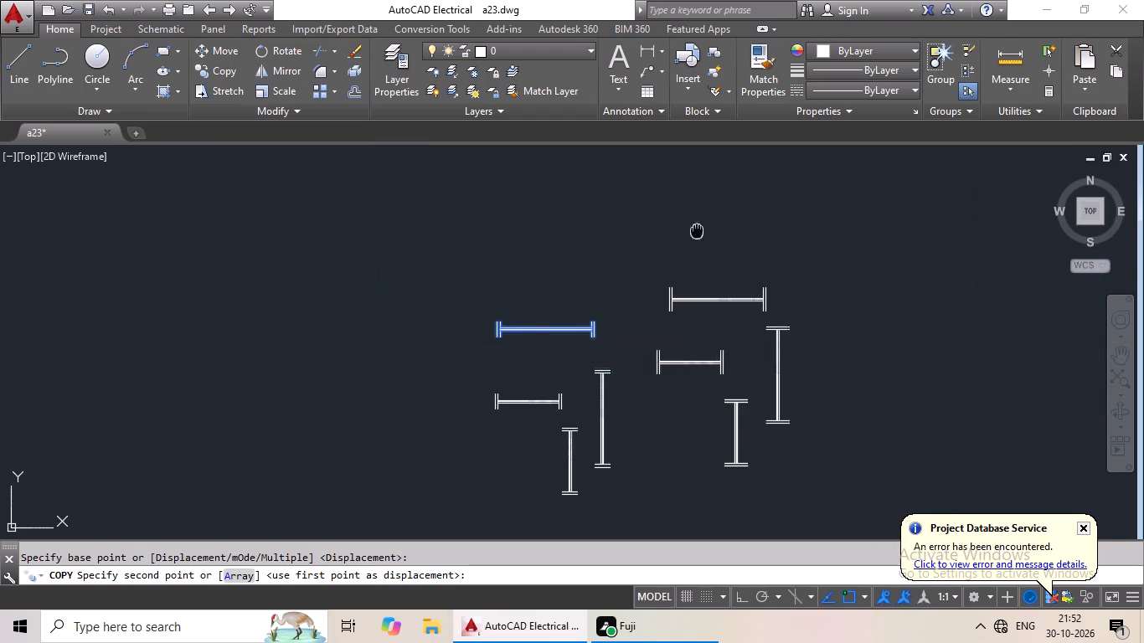
middle_click_drag(697, 231, 803, 157)
scroll(396, 368, "down", 2)
middle_click_drag(399, 379, 727, 225)
scroll(217, 391, "down", 1)
middle_click_drag(237, 383, 589, 289)
middle_click_drag(368, 353, 455, 329)
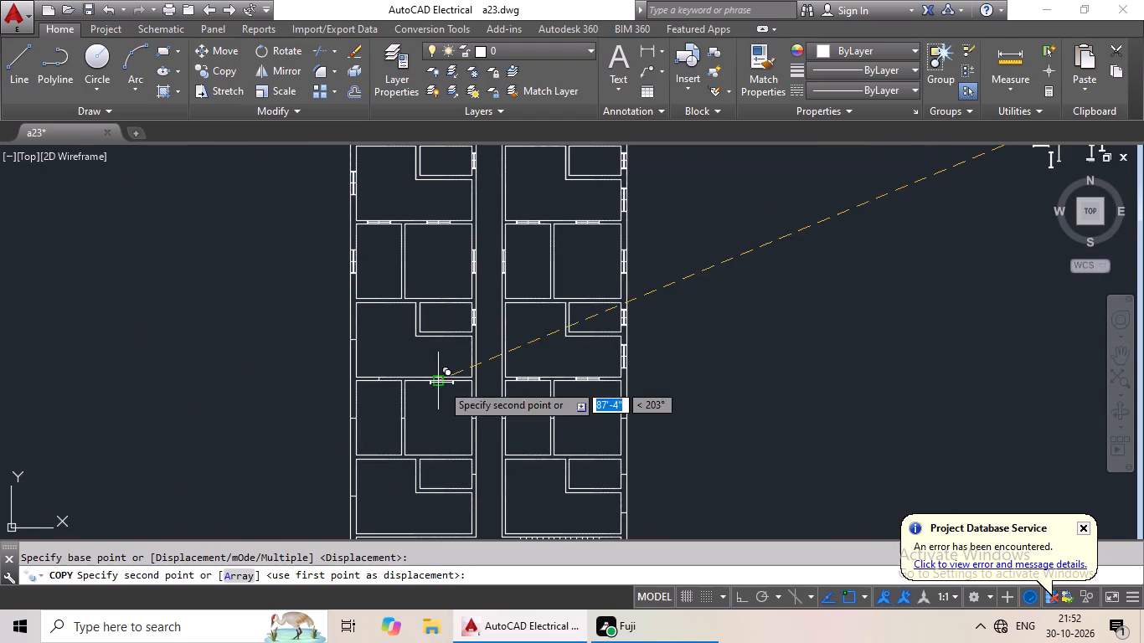
scroll(437, 382, "up", 5)
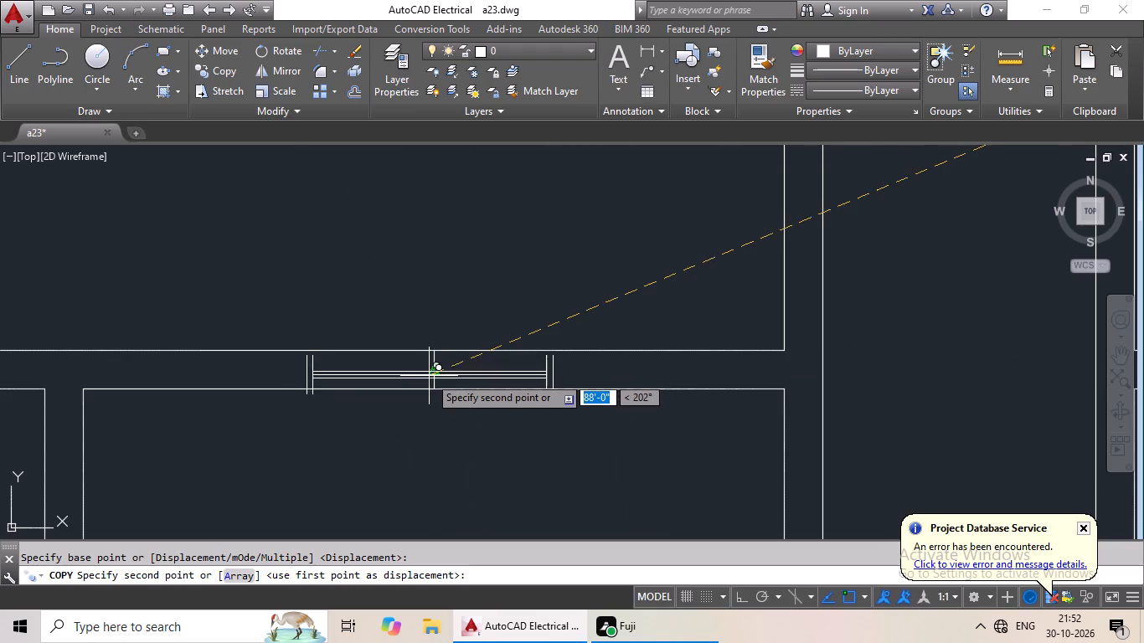
left_click(434, 373)
Copy the western set's 3' horizontal symbol from its centre to the western south-wall marker of the western wing's third L-shaped room from the north.
scroll(531, 363, "down", 3)
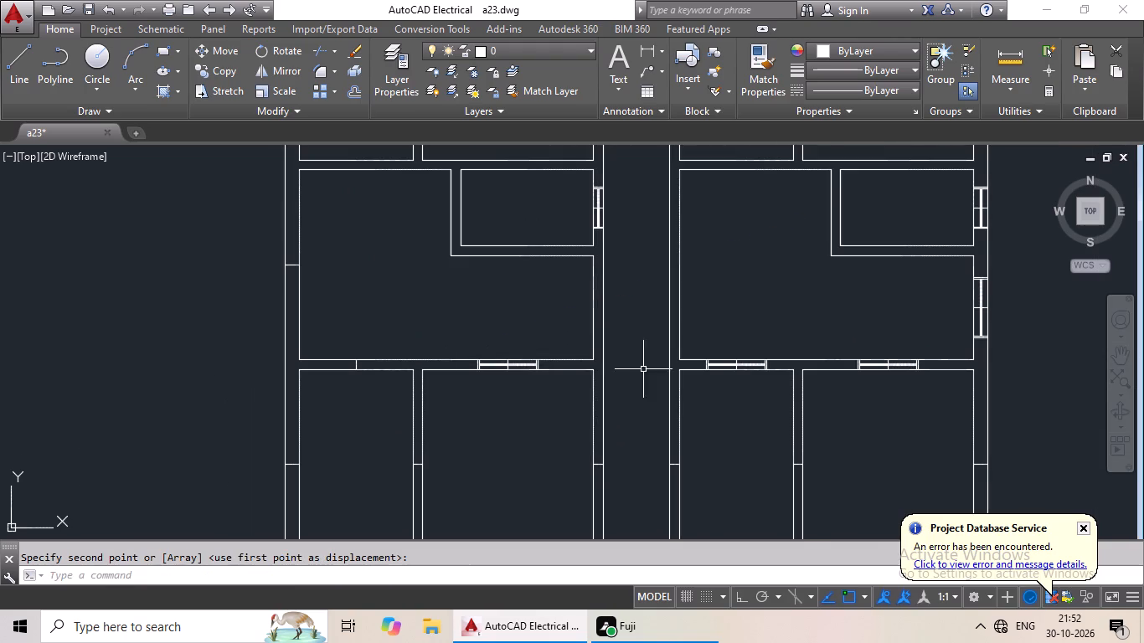
middle_click_drag(631, 371, 449, 410)
scroll(700, 348, "down", 2)
middle_click_drag(751, 342, 395, 432)
middle_click_drag(691, 368, 501, 481)
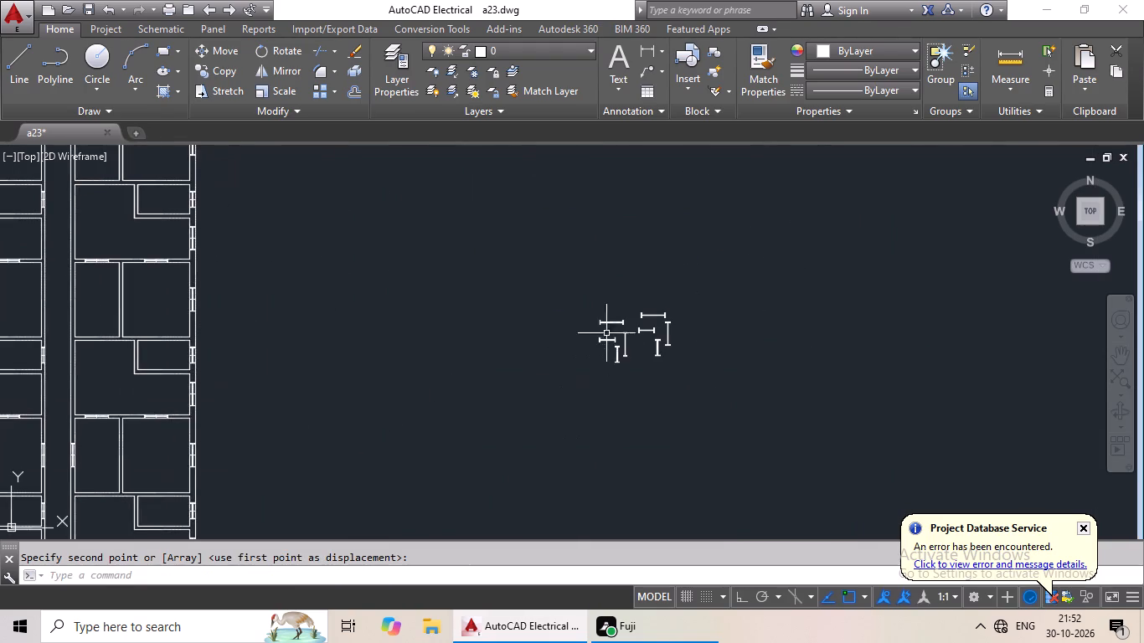
scroll(616, 317, "up", 4)
left_click_drag(631, 311, 711, 376)
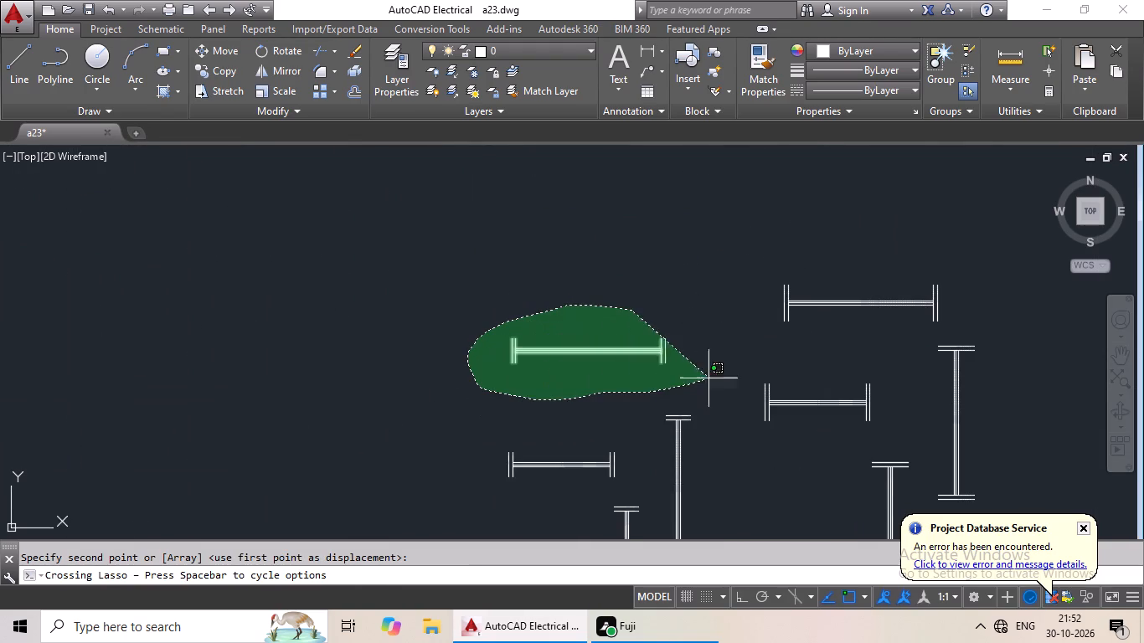
left_click_drag(711, 376, 718, 357)
left_click(216, 66)
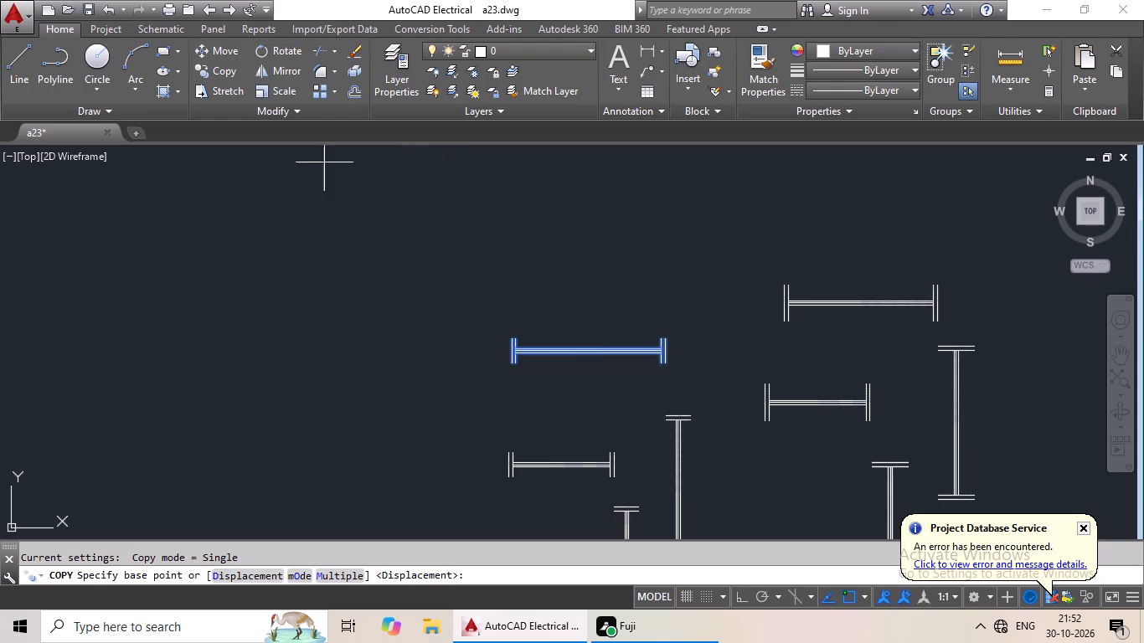
scroll(593, 346, "up", 3)
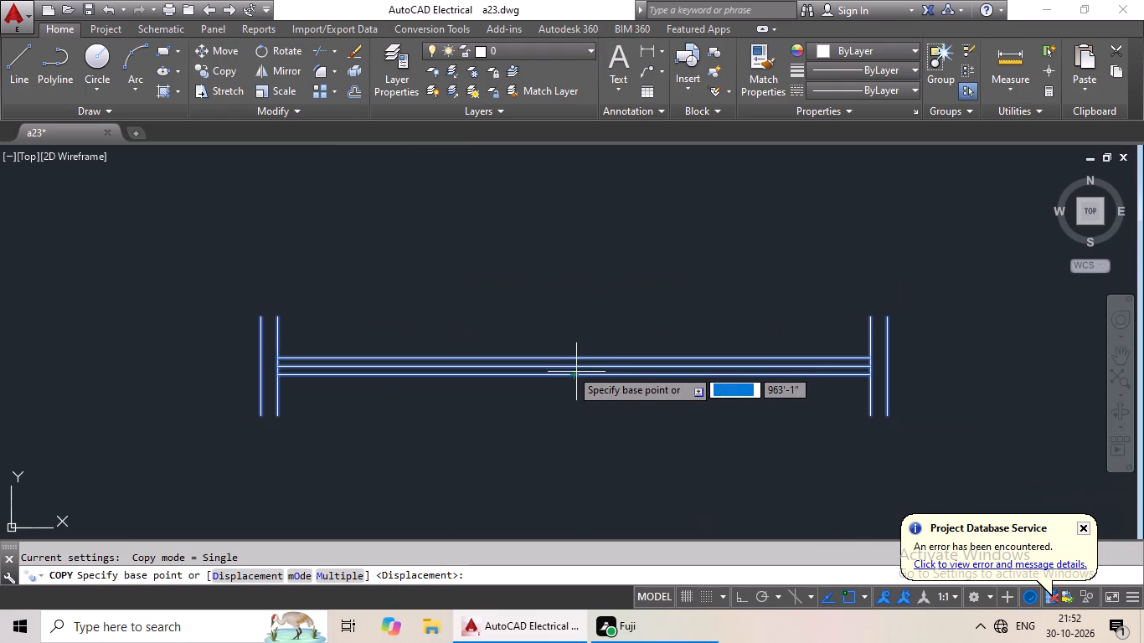
left_click(576, 363)
scroll(451, 410, "down", 3)
middle_click_drag(442, 427, 799, 262)
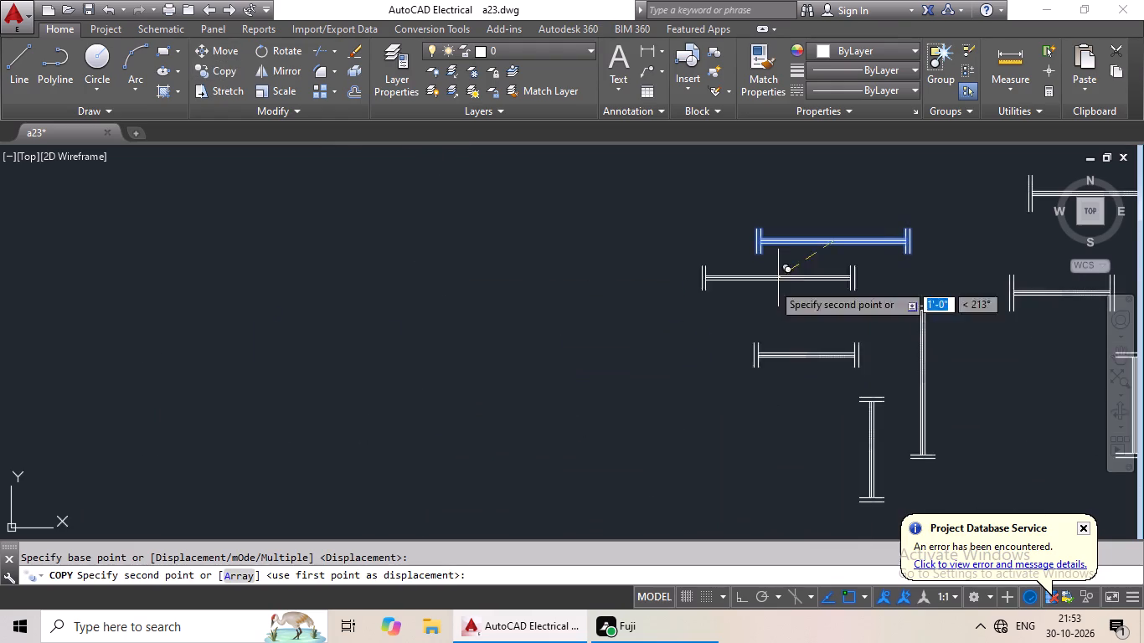
scroll(581, 395, "down", 2)
middle_click_drag(540, 435, 734, 318)
middle_click_drag(477, 488, 689, 355)
middle_click_drag(381, 450, 625, 321)
middle_click_drag(467, 401, 650, 301)
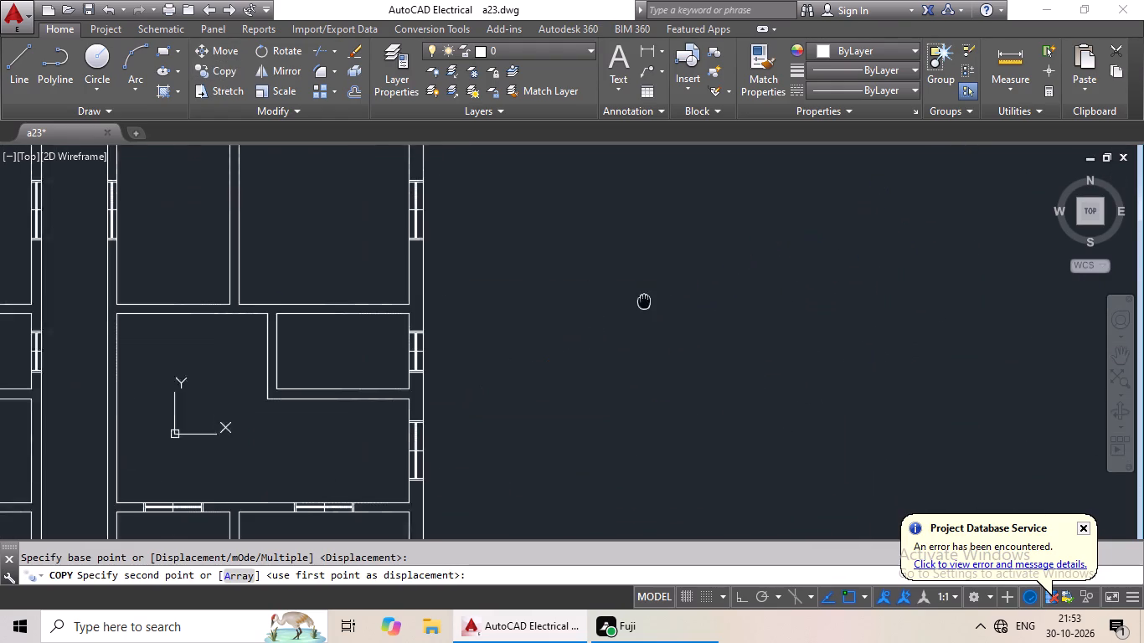
middle_click_drag(630, 374, 767, 321)
middle_click_drag(263, 377, 544, 324)
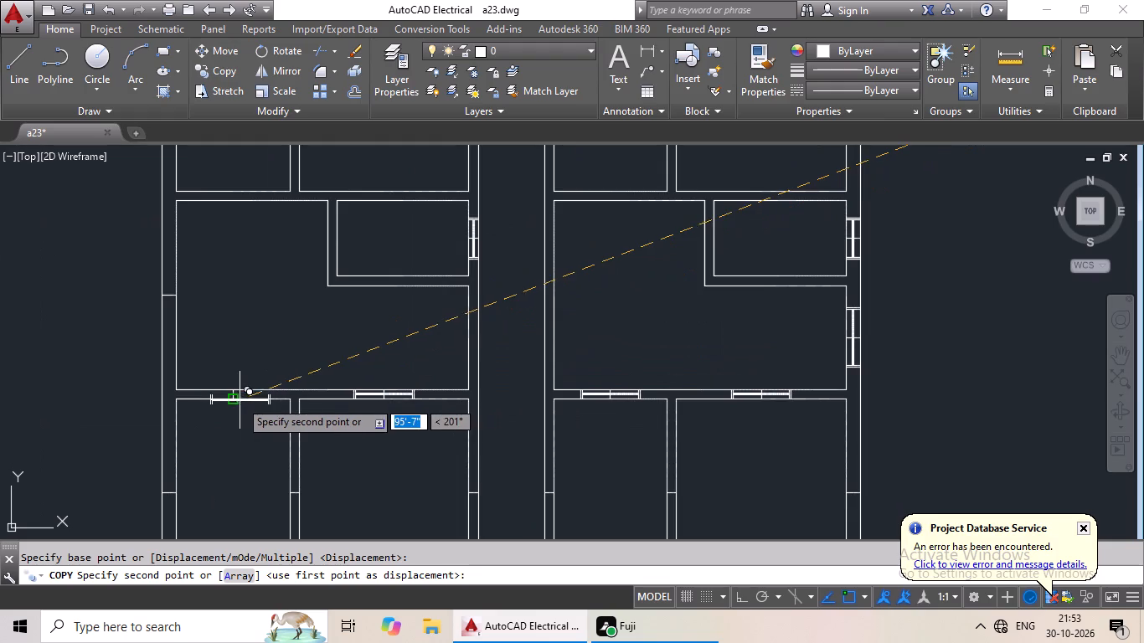
scroll(240, 400, "up", 3)
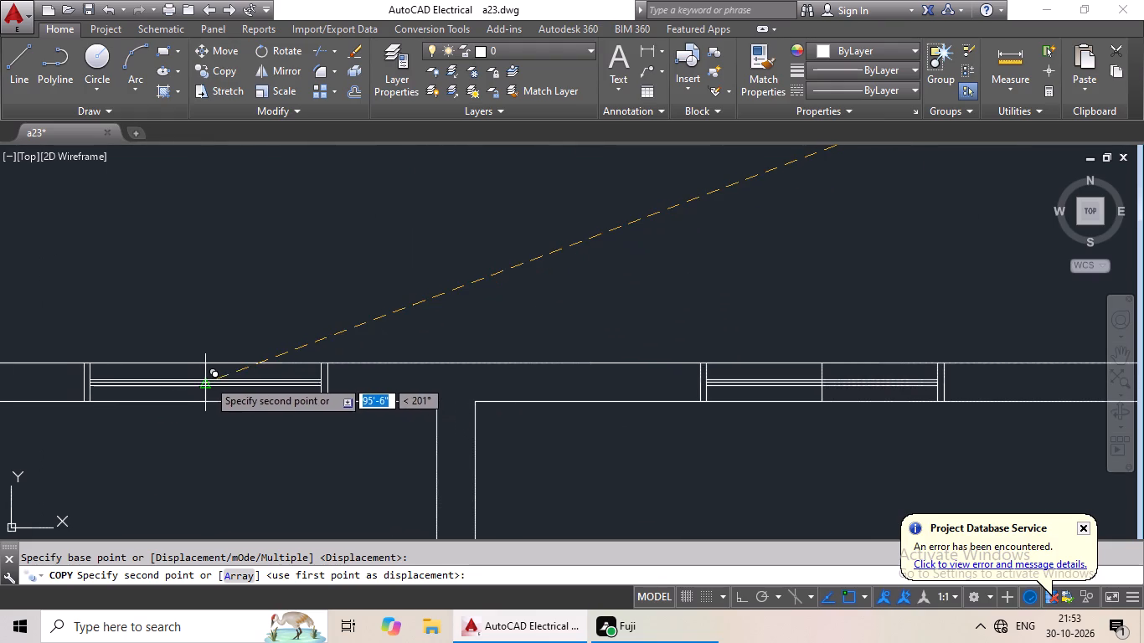
left_click(208, 379)
Copy the eastern set's 3' vertical symbol from its centre to the exterior west-wall marker of the western wing's third L-shaped room from the north.
scroll(464, 359, "down", 3)
middle_click_drag(528, 372, 430, 438)
middle_click(429, 439)
scroll(655, 396, "down", 2)
middle_click_drag(727, 383, 439, 394)
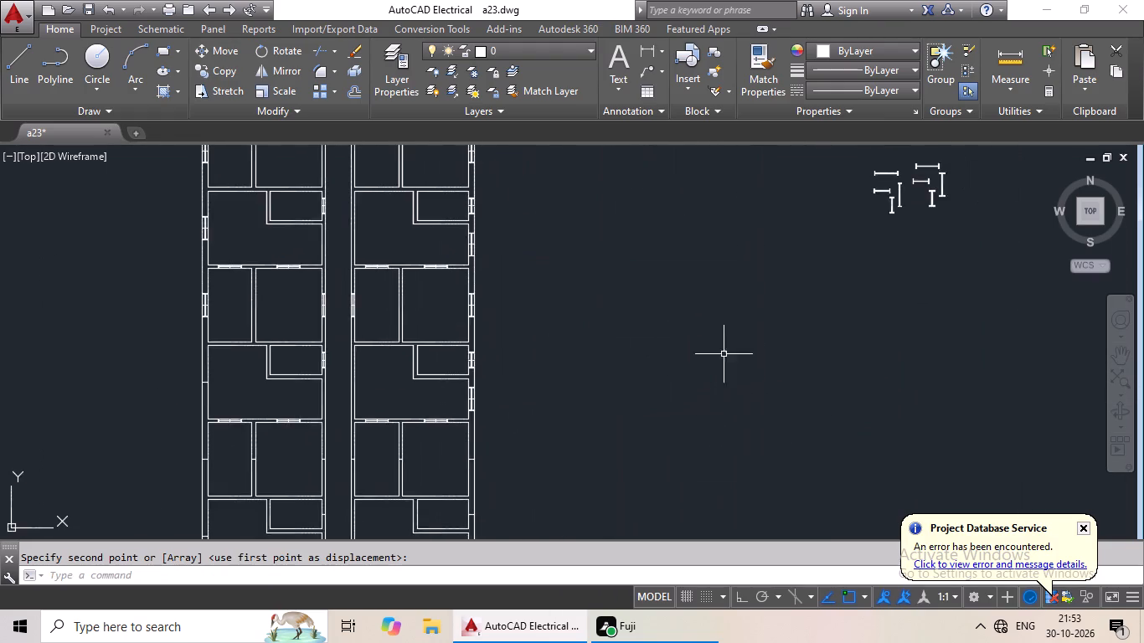
scroll(725, 352, "down", 1)
middle_click_drag(745, 347, 534, 397)
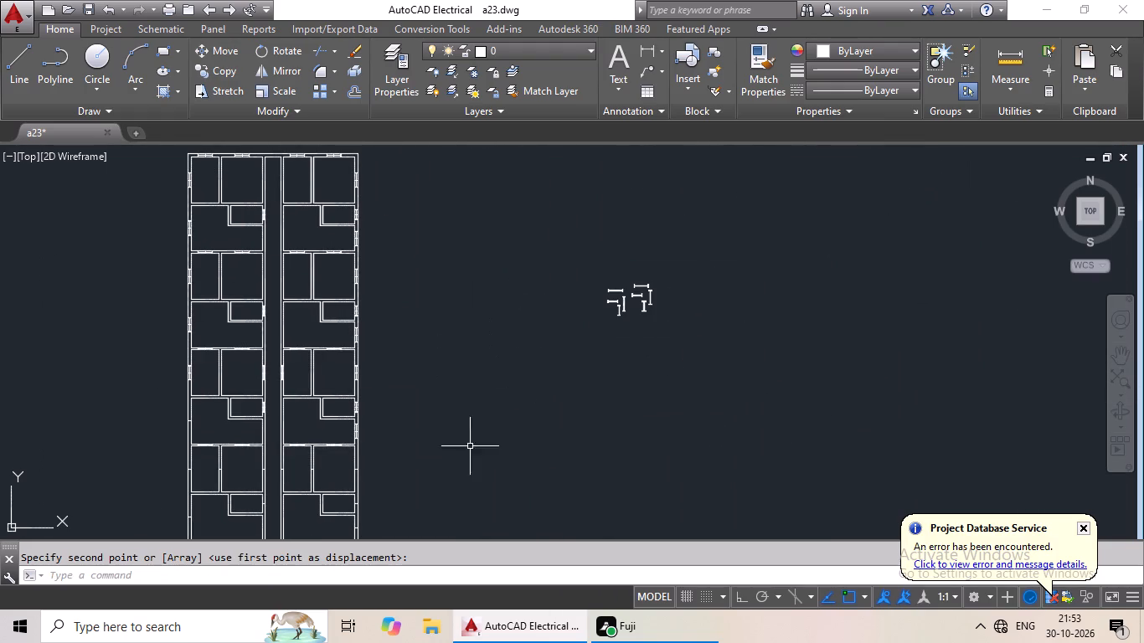
scroll(667, 297, "up", 3)
scroll(598, 276, "up", 4)
scroll(620, 280, "down", 1)
left_click_drag(682, 223, 636, 220)
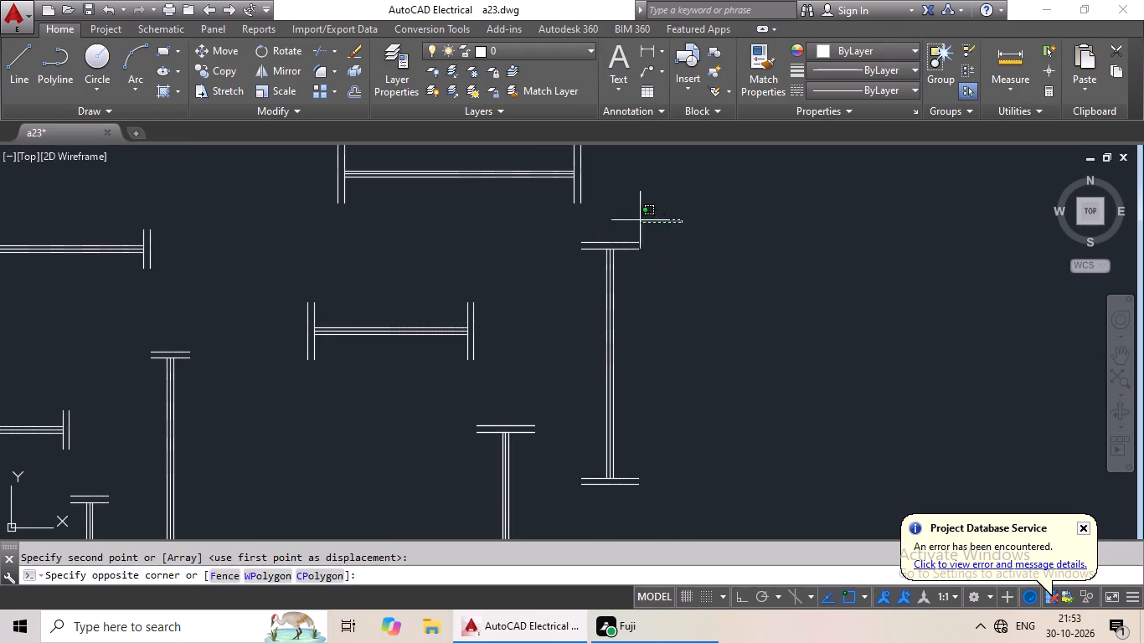
left_click_drag(636, 220, 677, 508)
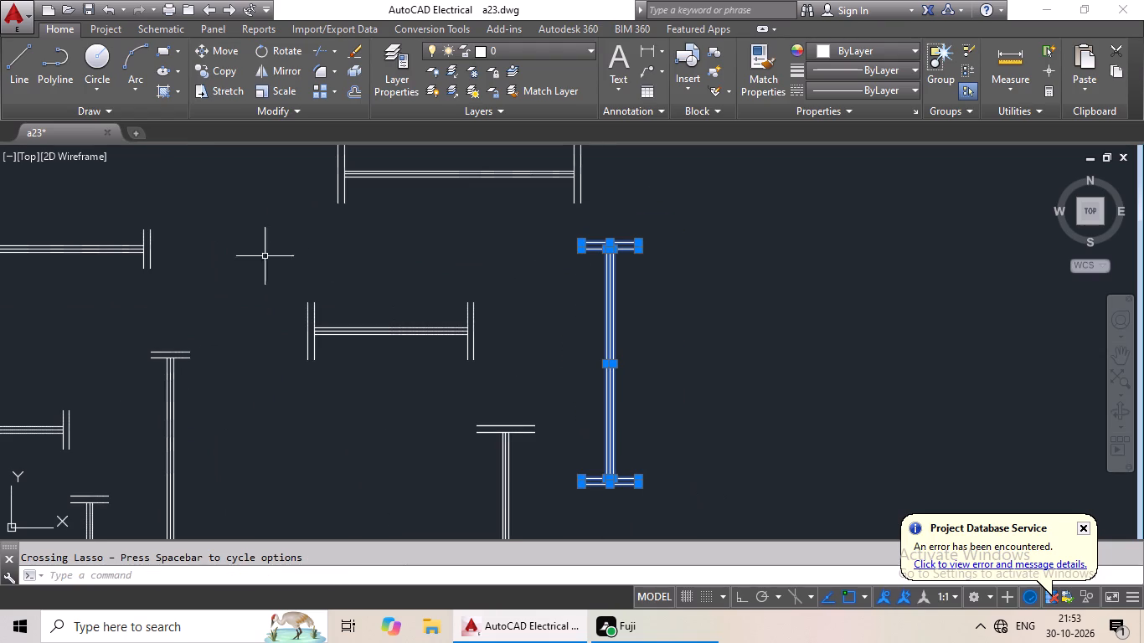
left_click(214, 75)
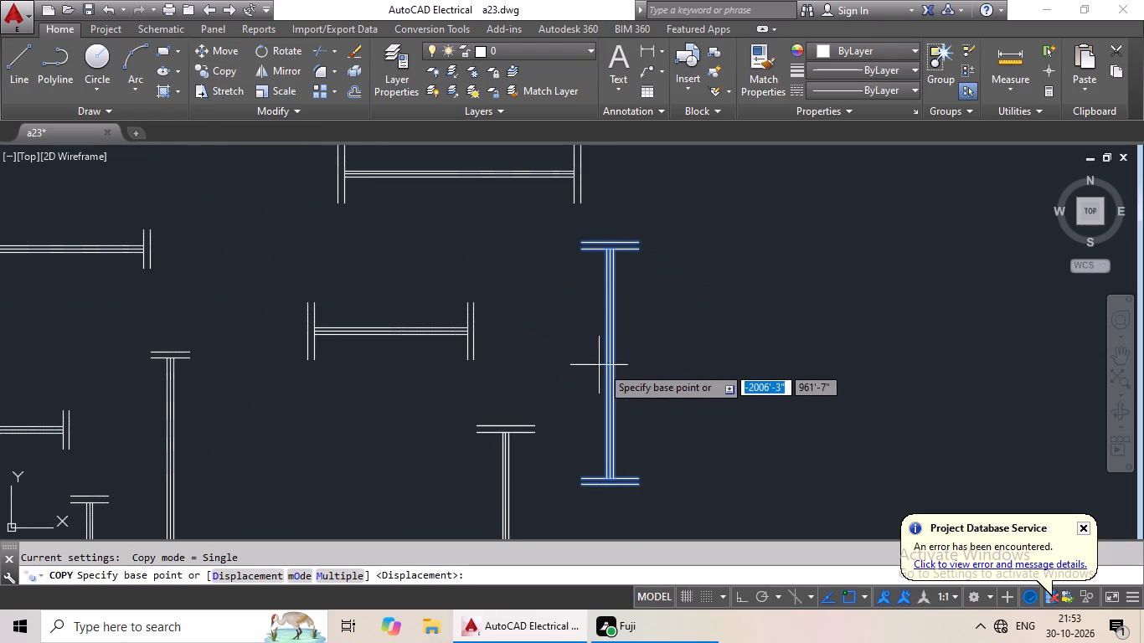
scroll(610, 367, "up", 2)
left_click(608, 363)
scroll(384, 394, "down", 3)
middle_click_drag(378, 398, 709, 276)
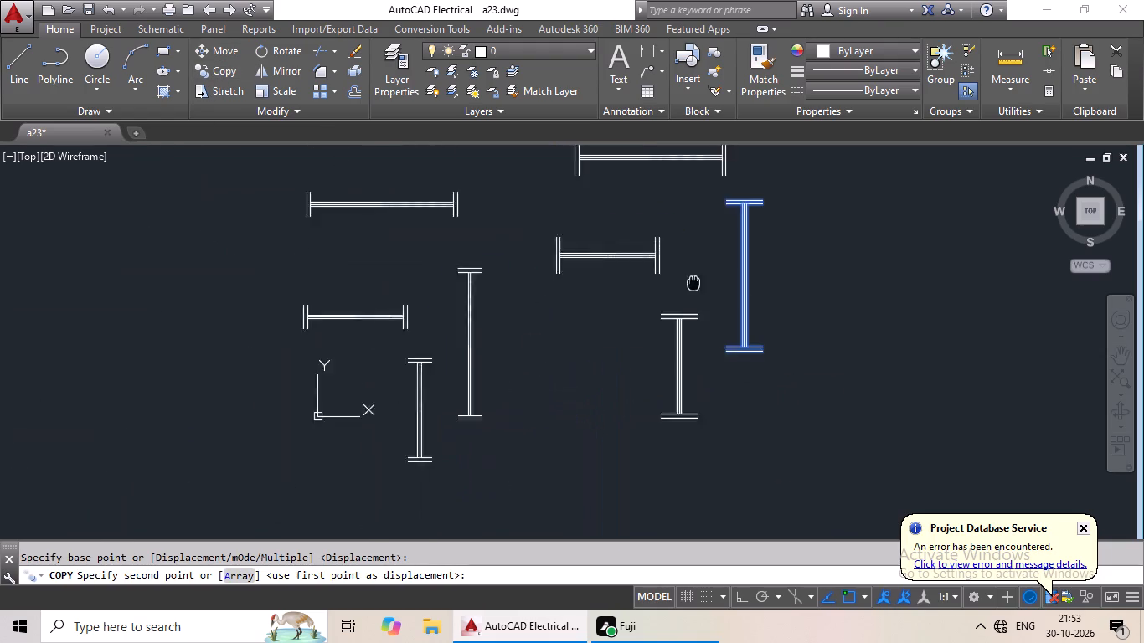
middle_click_drag(709, 276, 718, 272)
scroll(259, 388, "down", 1)
middle_click_drag(275, 383, 747, 245)
middle_click_drag(378, 374, 639, 326)
middle_click_drag(471, 363, 934, 259)
scroll(492, 353, "down", 2)
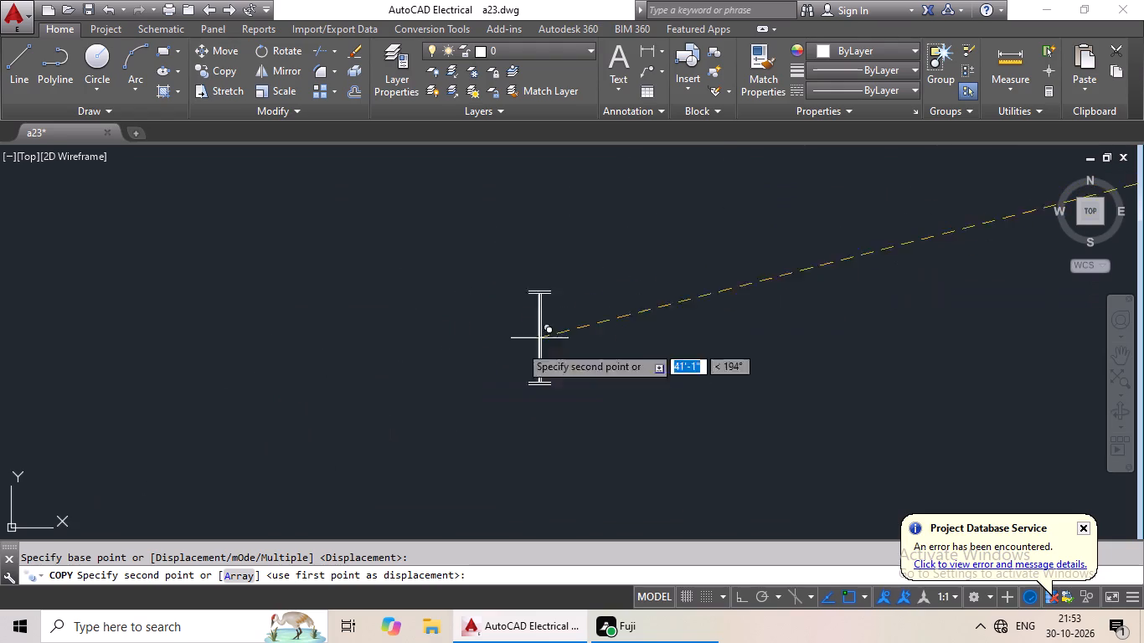
middle_click_drag(438, 386, 753, 306)
middle_click_drag(518, 352, 740, 296)
middle_click_drag(404, 400, 467, 347)
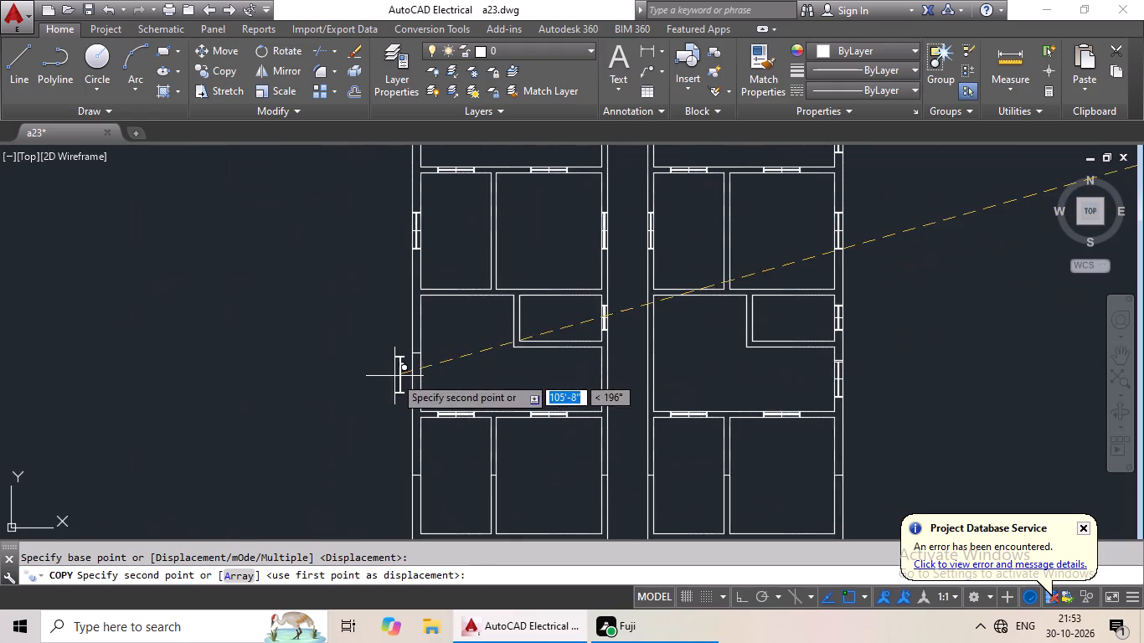
scroll(410, 363, "up", 5)
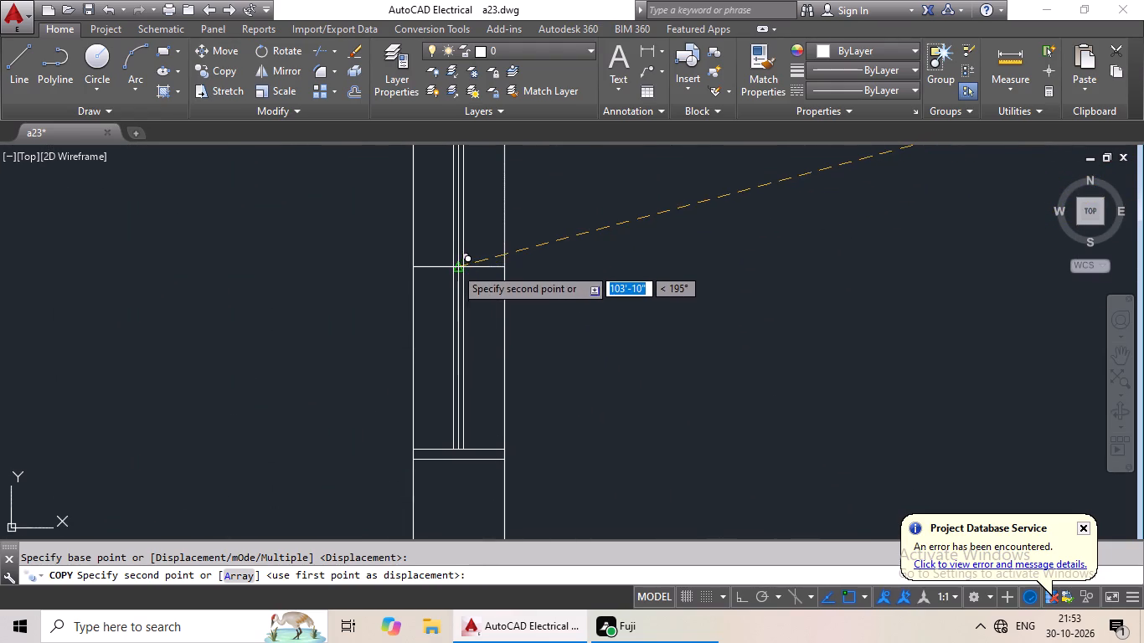
left_click(455, 267)
Copy the eastern set's 3' vertical symbol from its centre to the exterior east-wall marker of the eastern wing's fourth wide rectangular room from the north.
scroll(535, 265, "down", 4)
middle_click_drag(585, 293, 513, 249)
scroll(551, 294, "down", 2)
middle_click_drag(585, 358, 477, 358)
middle_click_drag(792, 325, 711, 342)
middle_click_drag(808, 321, 672, 378)
middle_click_drag(766, 344, 684, 377)
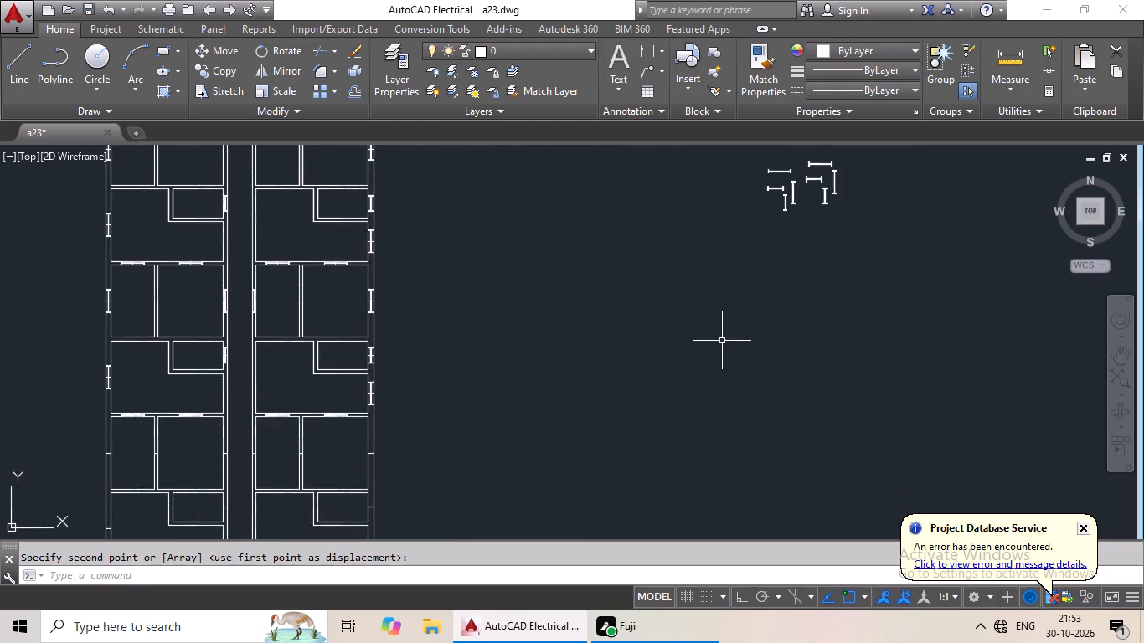
middle_click_drag(722, 340, 653, 392)
middle_click_drag(691, 357, 639, 437)
scroll(711, 312, "up", 4)
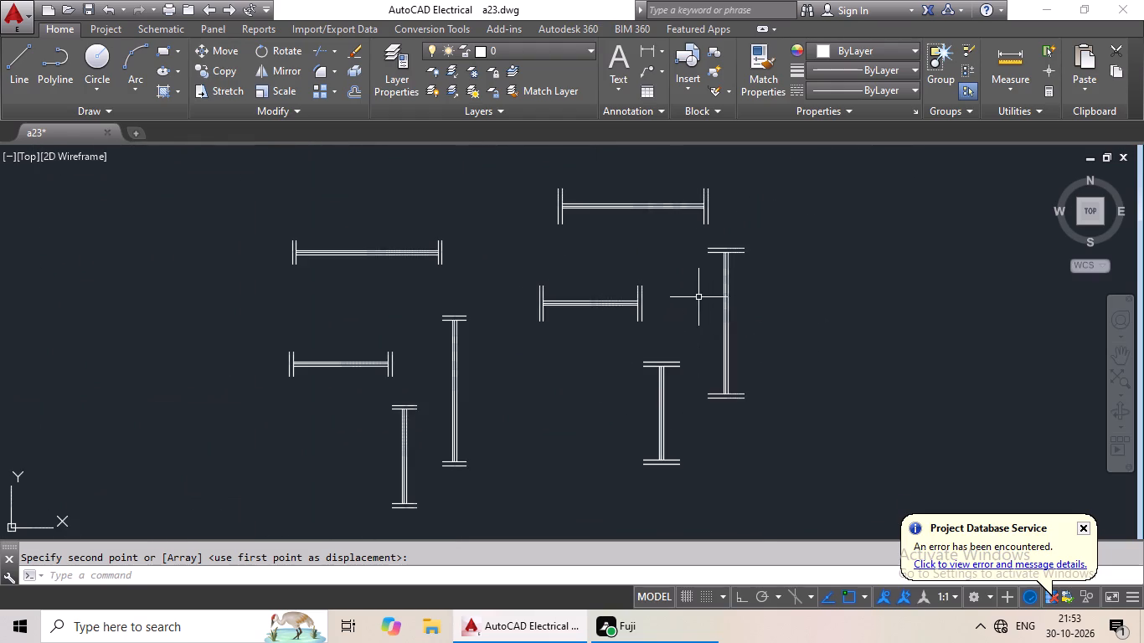
scroll(704, 294, "up", 2)
scroll(714, 313, "down", 1)
left_click_drag(817, 208, 693, 338)
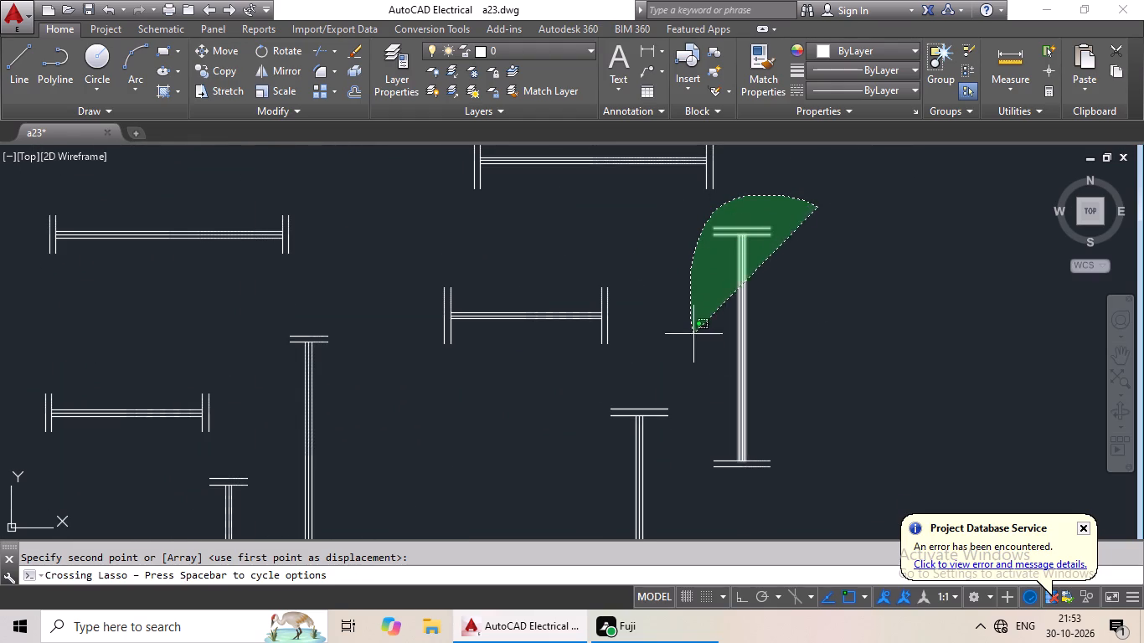
left_click_drag(693, 338, 826, 459)
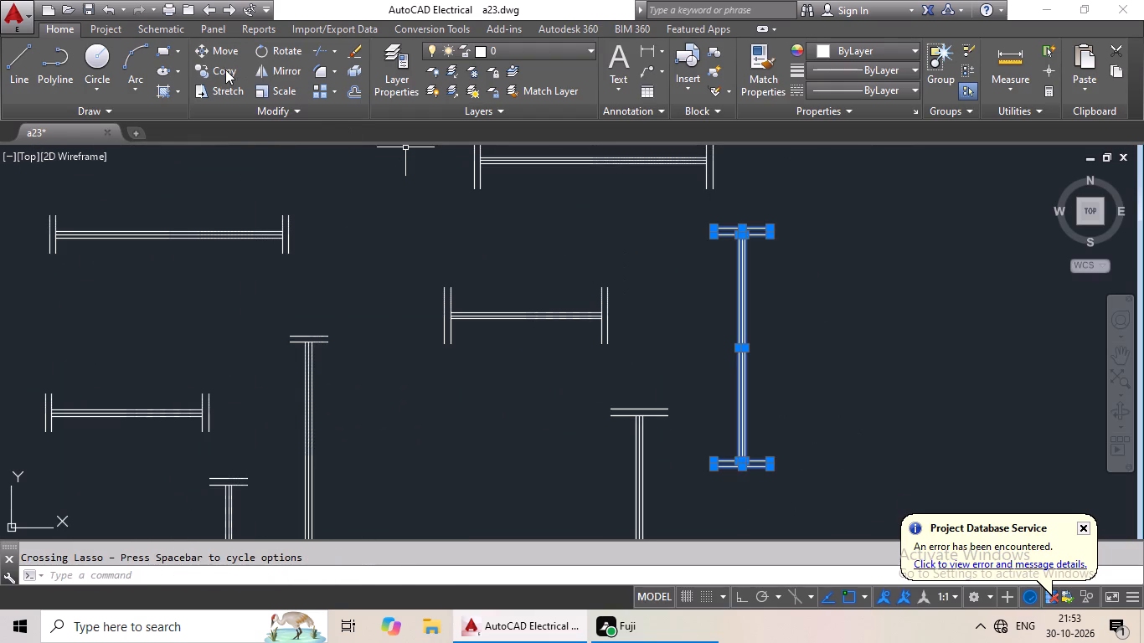
left_click(225, 69)
scroll(745, 356, "up", 1)
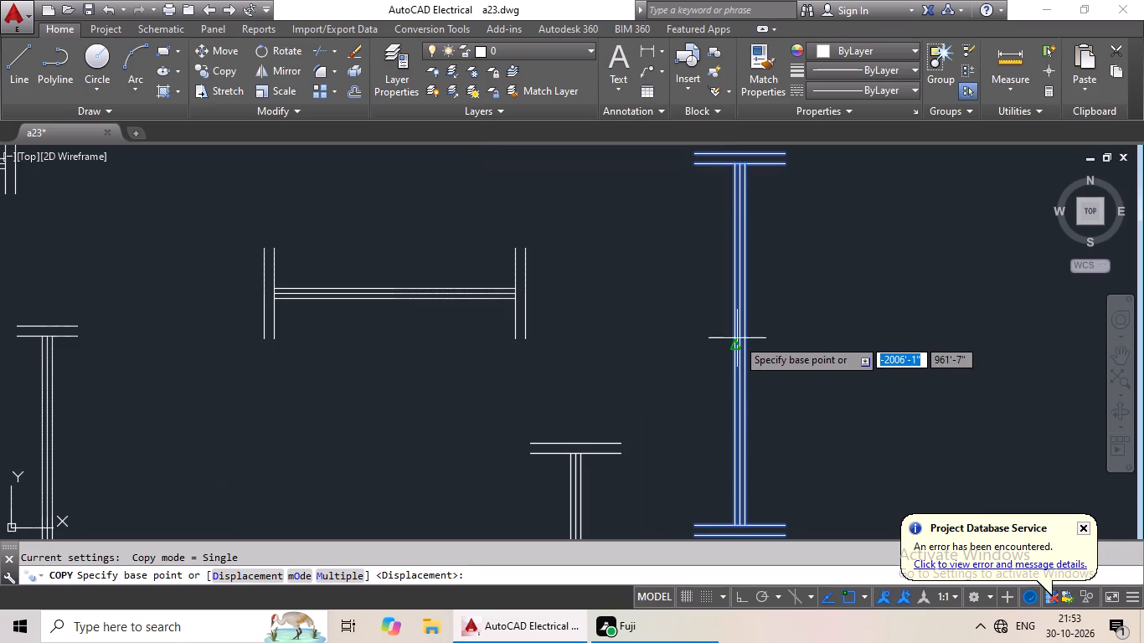
left_click(740, 342)
scroll(325, 367, "down", 3)
middle_click_drag(321, 367, 605, 236)
scroll(418, 340, "down", 2)
middle_click_drag(347, 381, 564, 279)
middle_click_drag(85, 381, 477, 275)
middle_click_drag(420, 396, 524, 281)
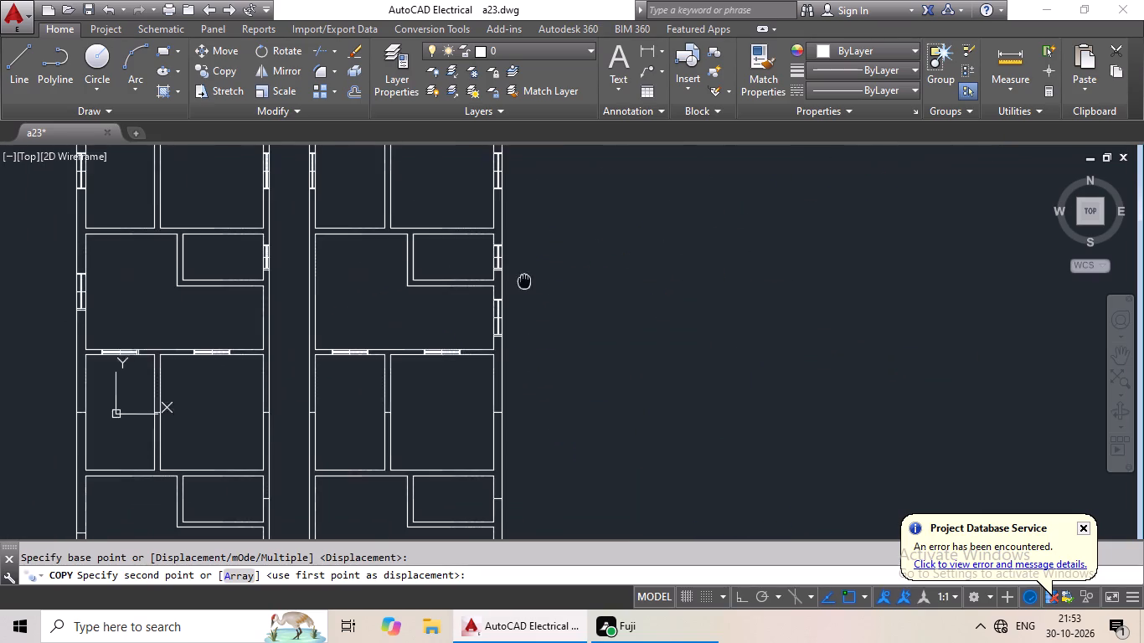
middle_click_drag(545, 391, 591, 311)
scroll(538, 342, "up", 4)
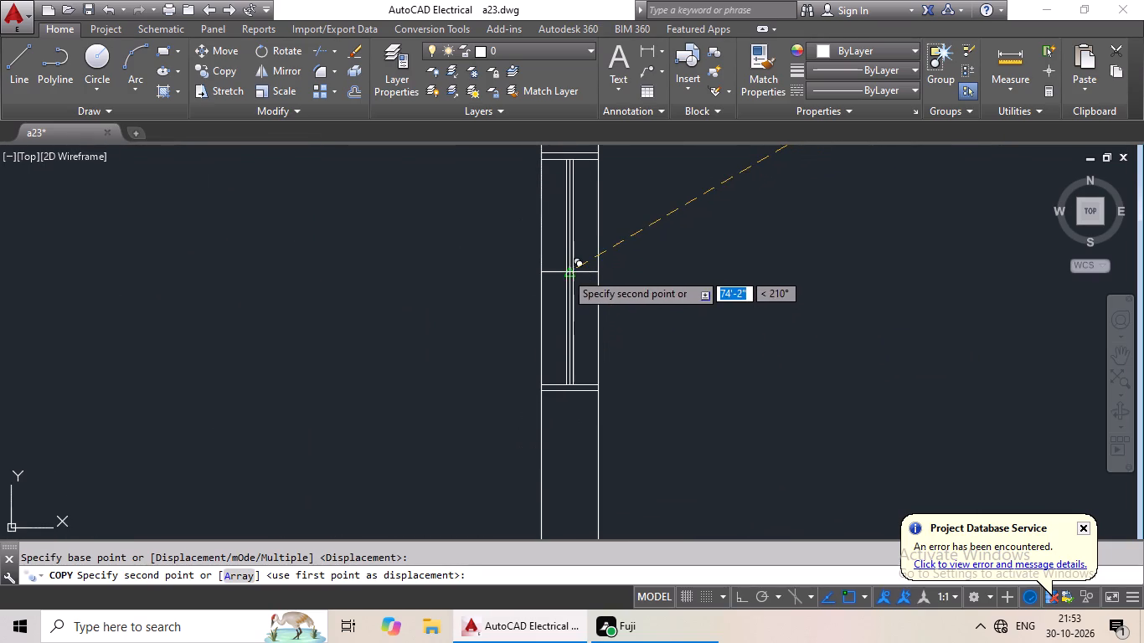
left_click(569, 270)
Copy the western set's 3' vertical symbol from its centre to the partition marker between the eastern wing's fourth narrow and wide rooms from the north.
scroll(685, 268, "down", 3)
middle_click_drag(722, 275, 608, 322)
middle_click_drag(709, 297, 609, 309)
scroll(697, 296, "down", 1)
middle_click_drag(733, 300, 585, 359)
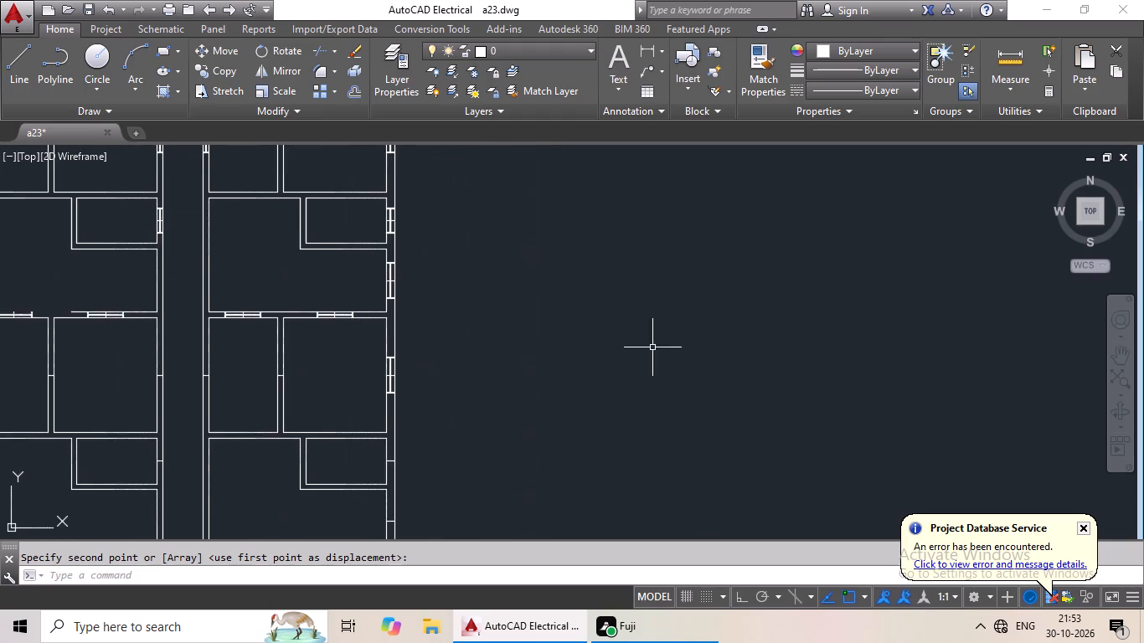
scroll(678, 337, "down", 1)
middle_click_drag(678, 337, 592, 352)
middle_click_drag(684, 325, 549, 385)
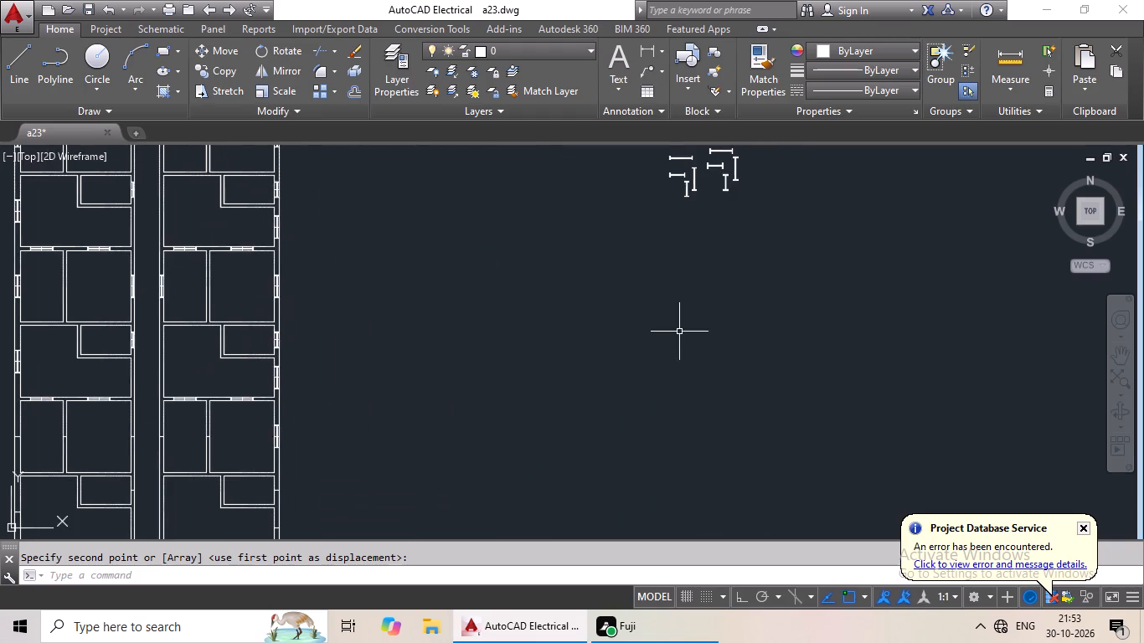
scroll(688, 327, "down", 1)
middle_click_drag(673, 347, 642, 399)
scroll(661, 279, "up", 5)
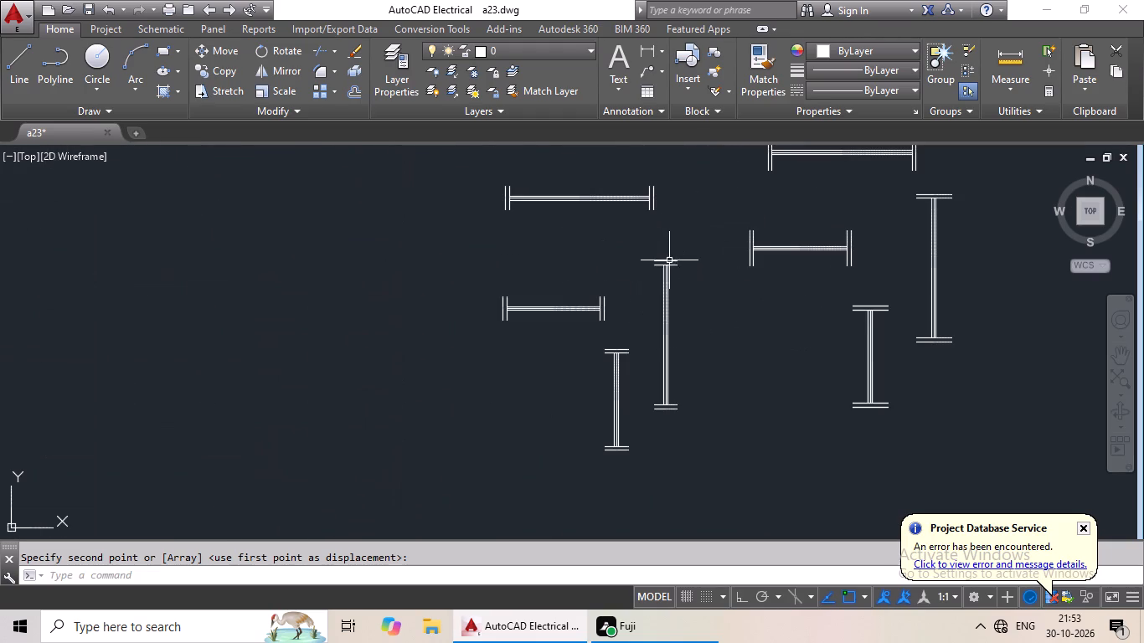
left_click_drag(682, 250, 688, 446)
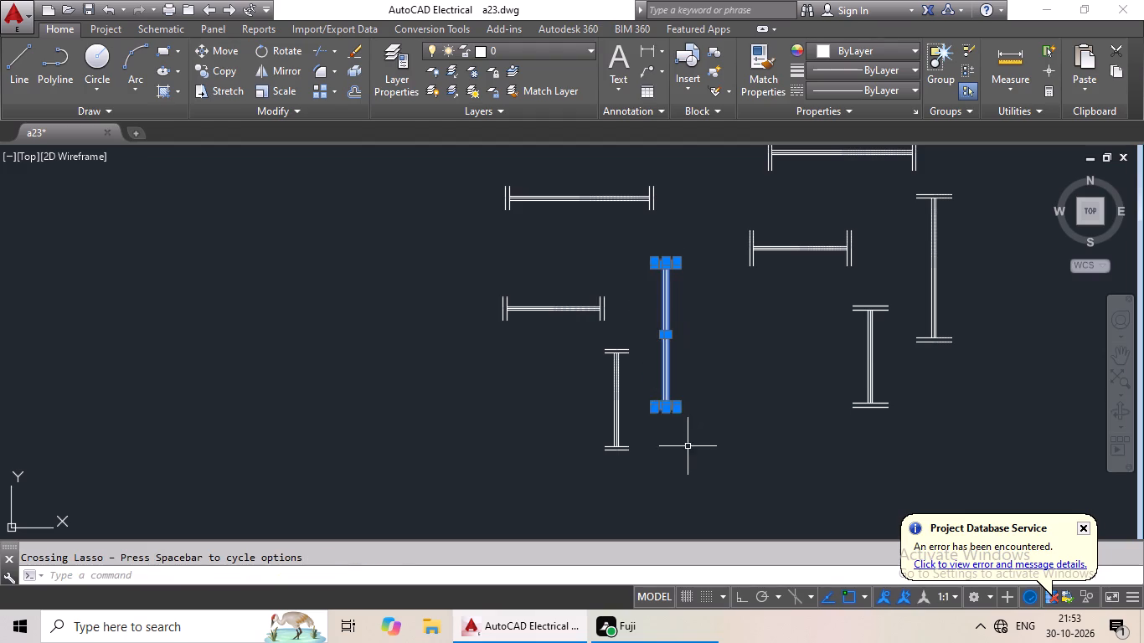
left_click(202, 64)
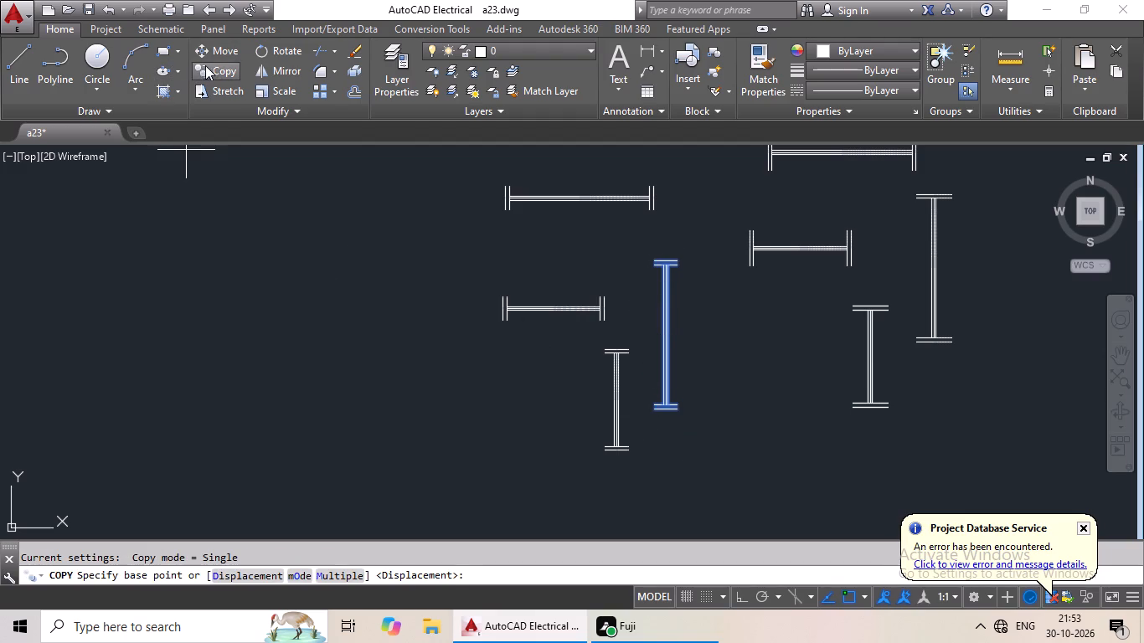
scroll(662, 332, "up", 2)
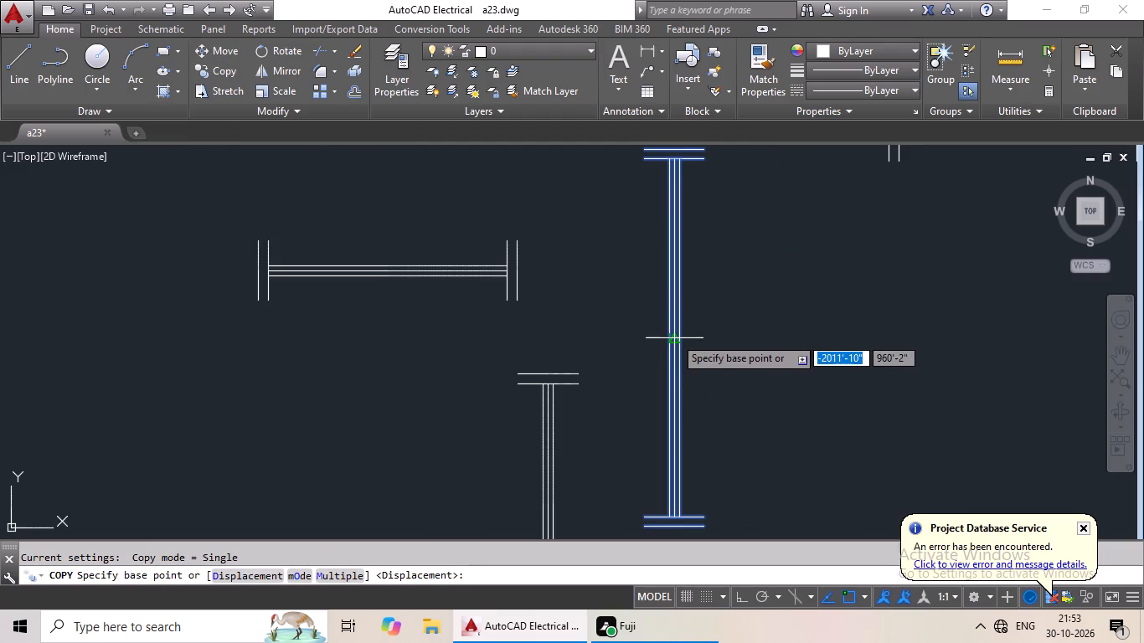
left_click_drag(676, 337, 587, 345)
scroll(265, 356, "down", 3)
middle_click_drag(262, 362, 561, 188)
scroll(287, 320, "down", 2)
middle_click_drag(284, 326, 794, 171)
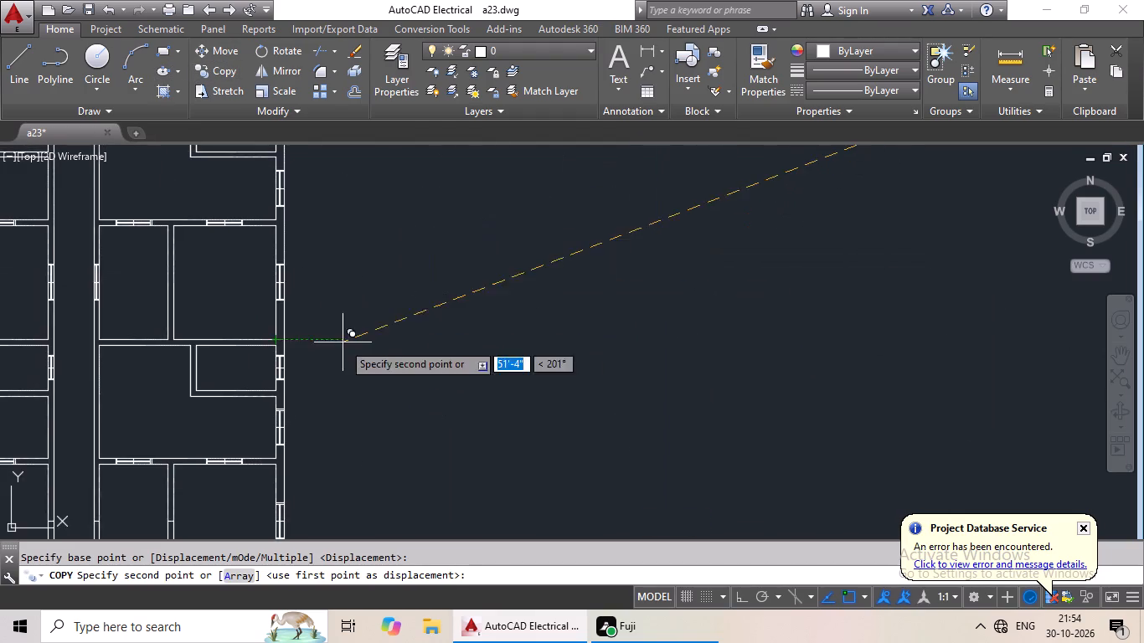
middle_click_drag(336, 350, 633, 201)
middle_click_drag(449, 303, 595, 216)
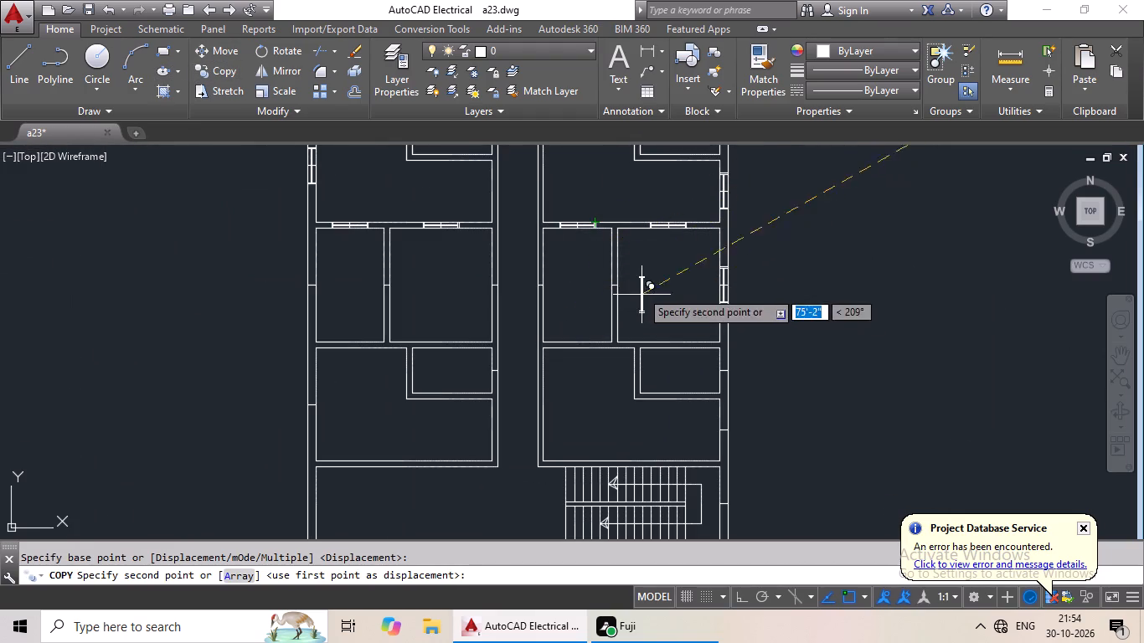
scroll(615, 285, "up", 3)
left_click(616, 285)
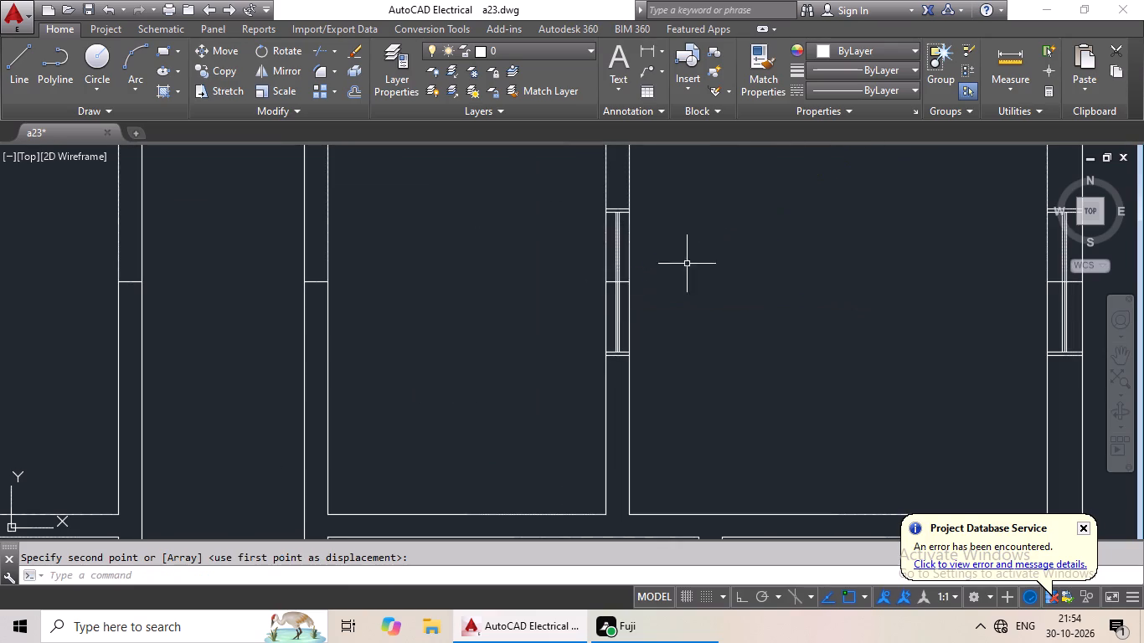
Copy the western set's 3' vertical symbol from its centre to the corridor-side west-wall marker of the eastern wing's fourth narrow room from the north.
scroll(693, 261, "down", 4)
middle_click_drag(698, 262, 456, 307)
scroll(697, 282, "down", 2)
middle_click_drag(672, 296, 577, 357)
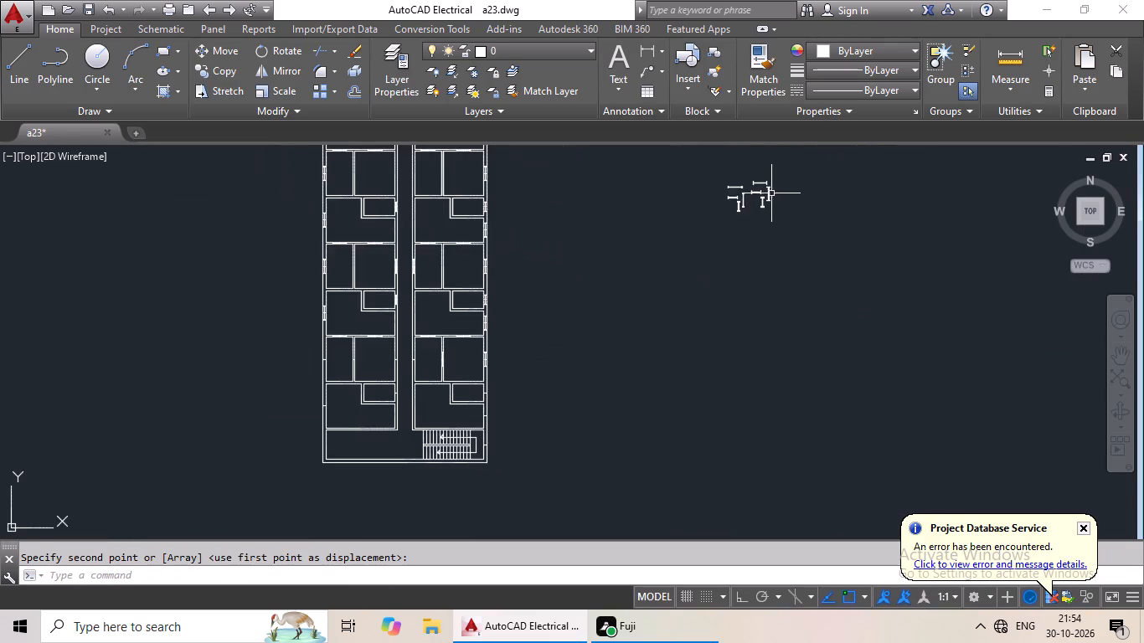
scroll(758, 192, "up", 4)
scroll(676, 190, "up", 1)
left_click_drag(693, 164, 656, 172)
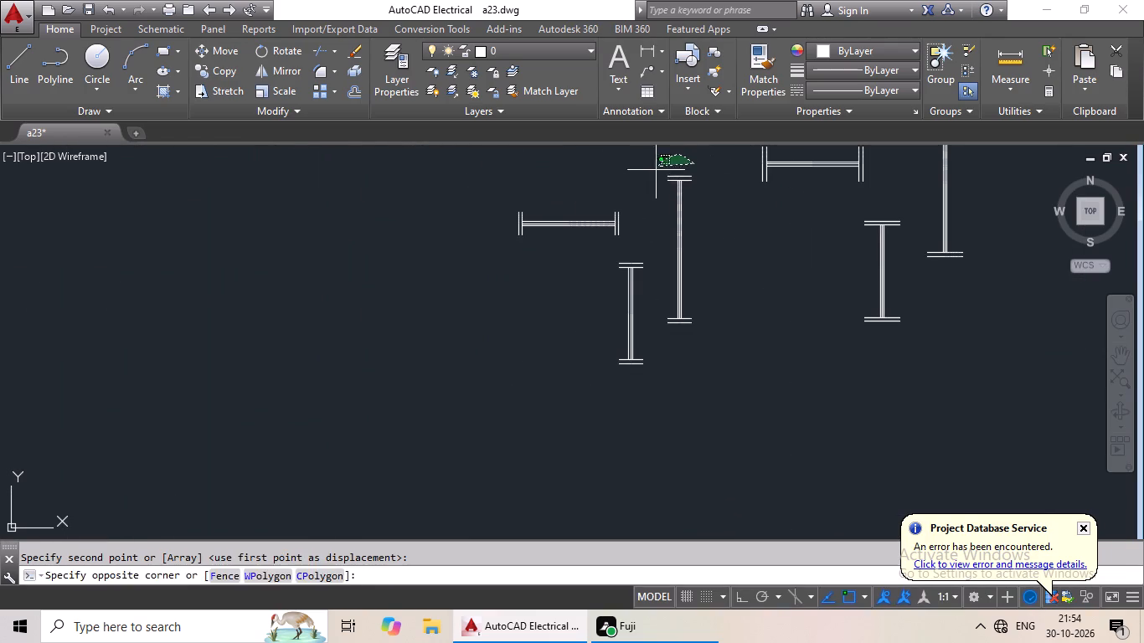
left_click_drag(656, 172, 691, 328)
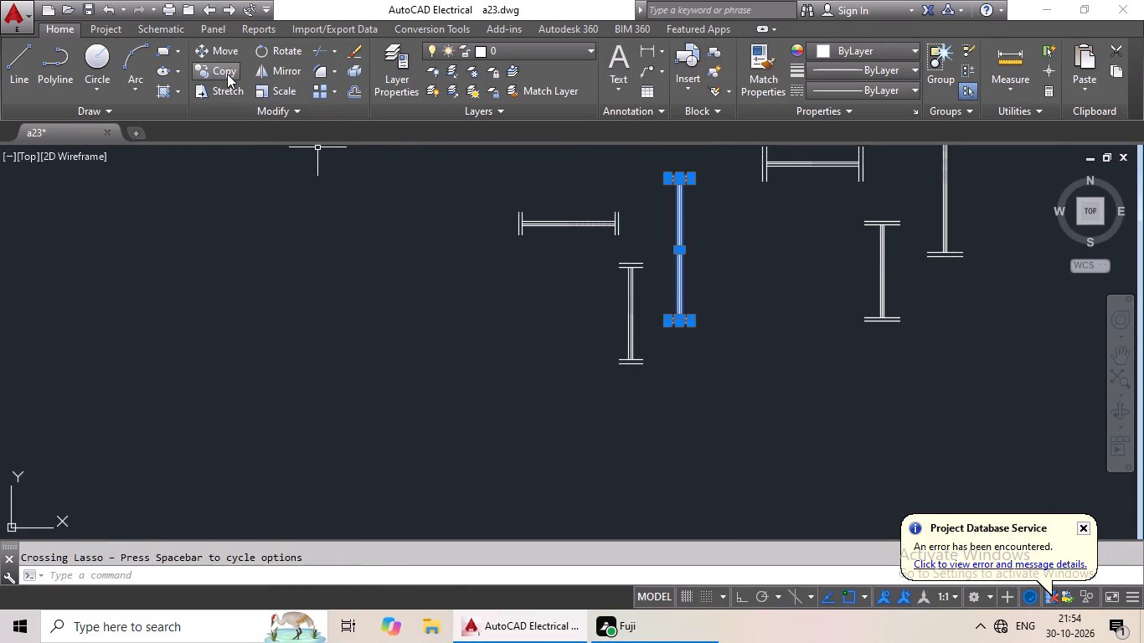
left_click(227, 74)
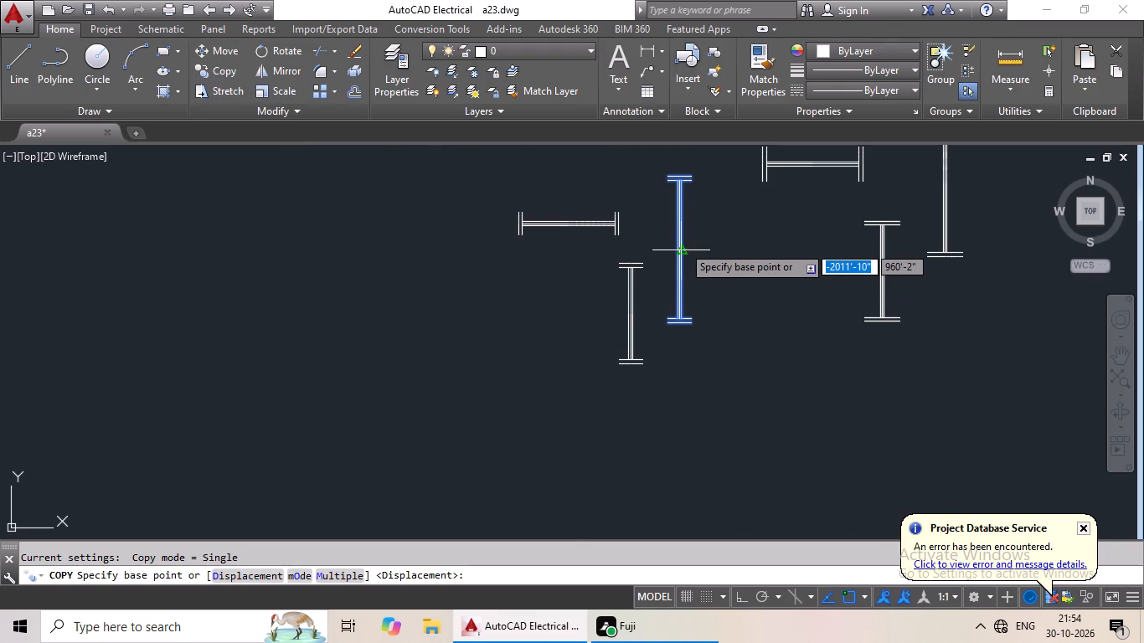
scroll(683, 245, "up", 2)
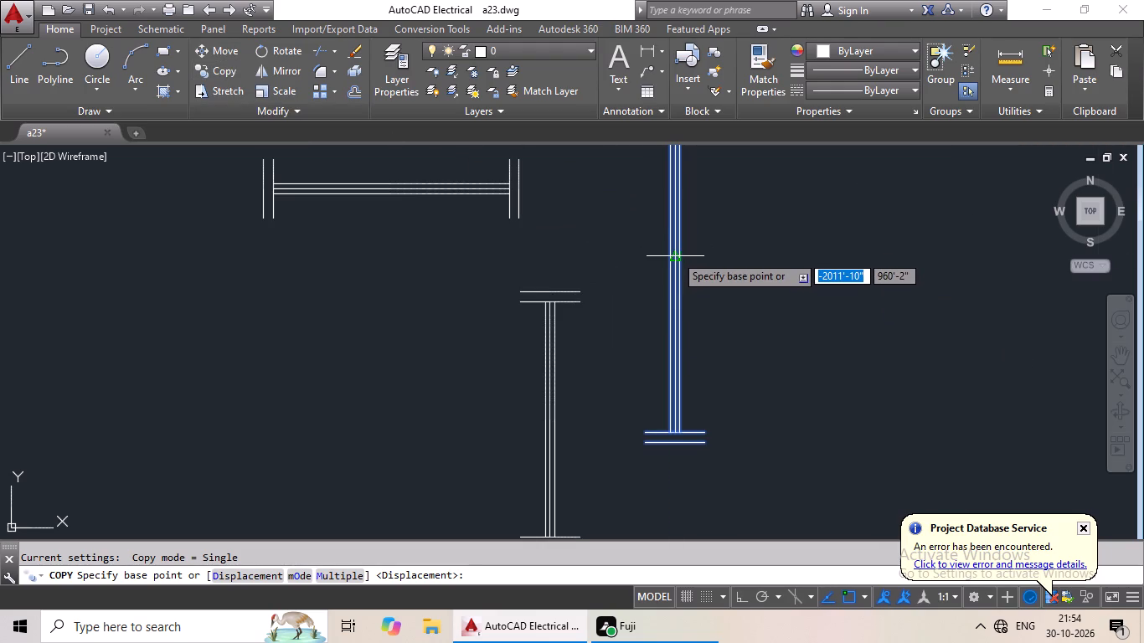
scroll(675, 255, "up", 3)
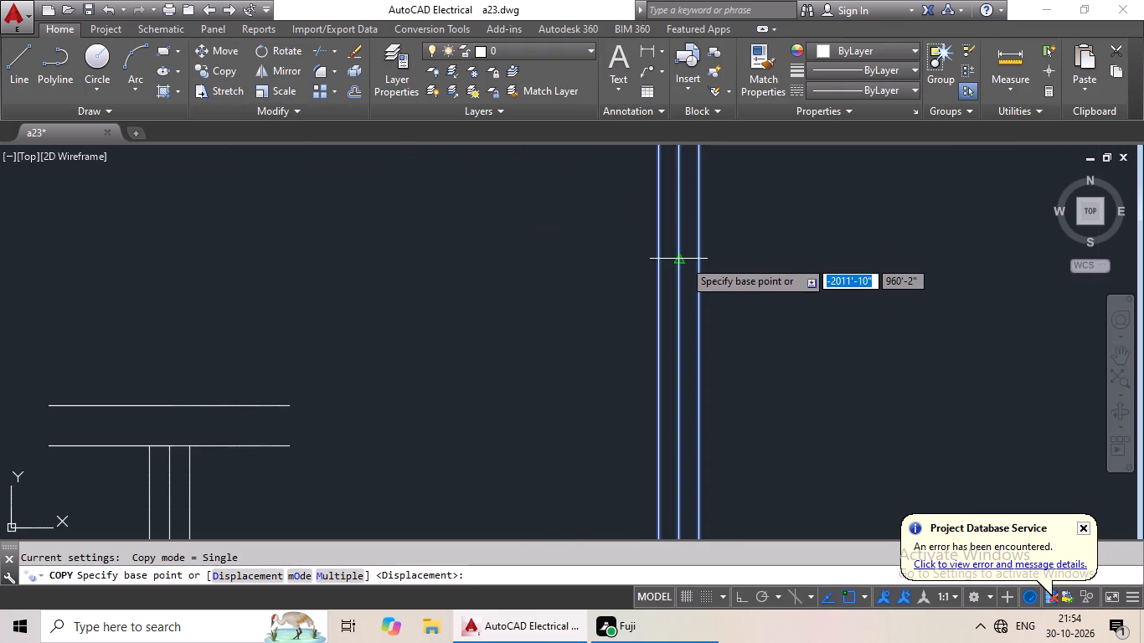
left_click(683, 260)
scroll(560, 311, "down", 3)
middle_click_drag(608, 287, 660, 232)
scroll(401, 348, "down", 1)
middle_click_drag(413, 344, 565, 253)
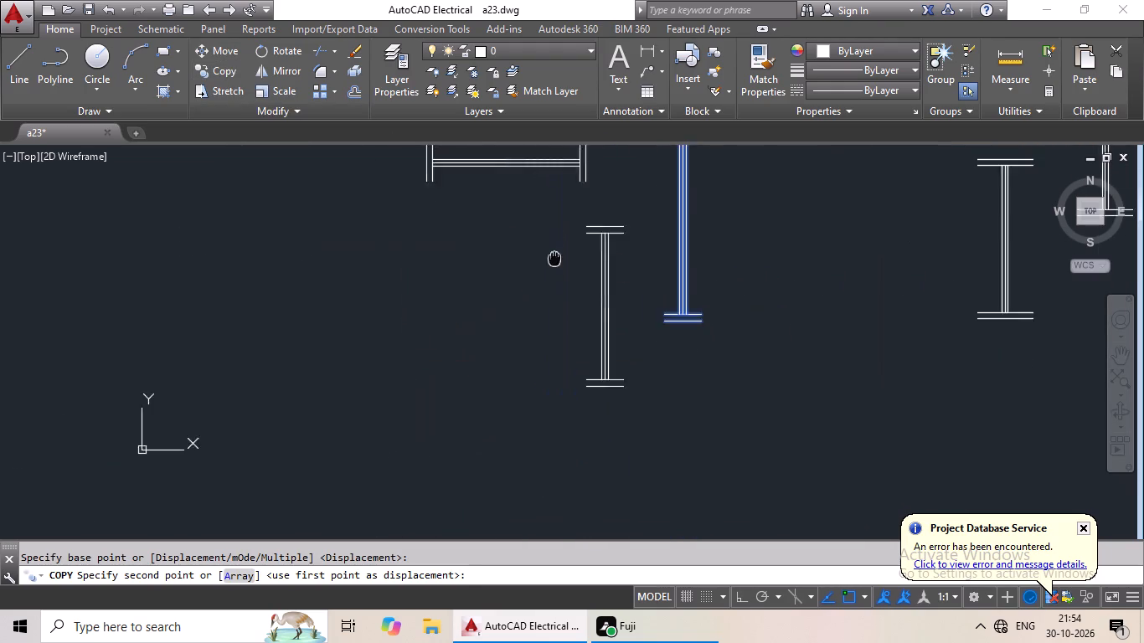
middle_click_drag(565, 253, 616, 228)
scroll(316, 390, "down", 3)
middle_click_drag(286, 398, 596, 183)
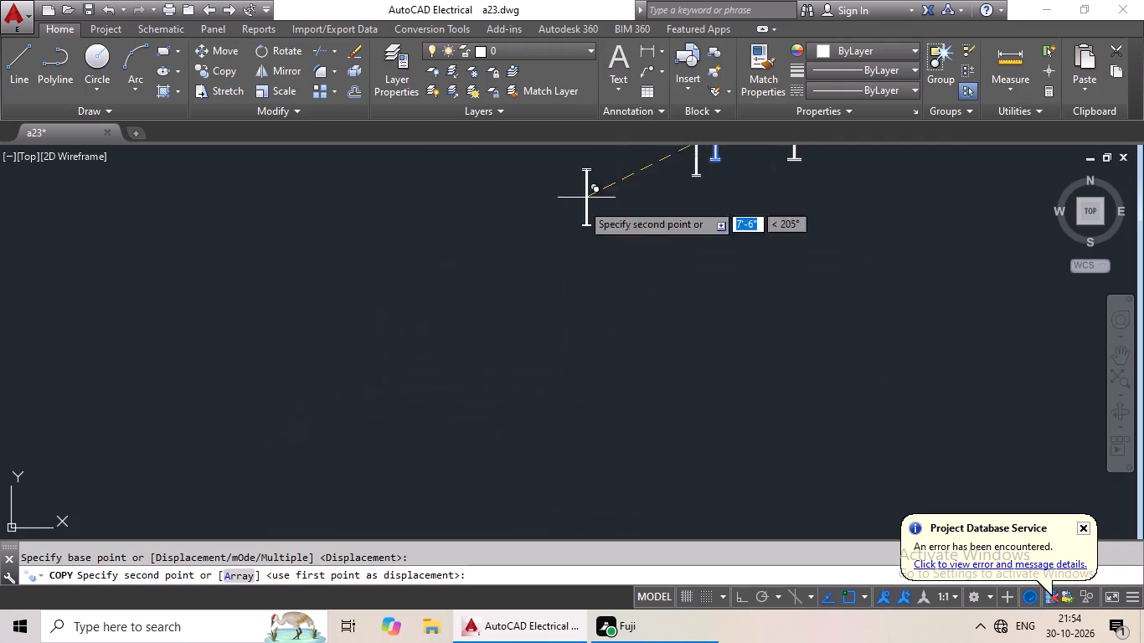
middle_click_drag(292, 349, 529, 283)
scroll(452, 329, "down", 2)
middle_click_drag(353, 337, 617, 223)
middle_click_drag(593, 304, 681, 249)
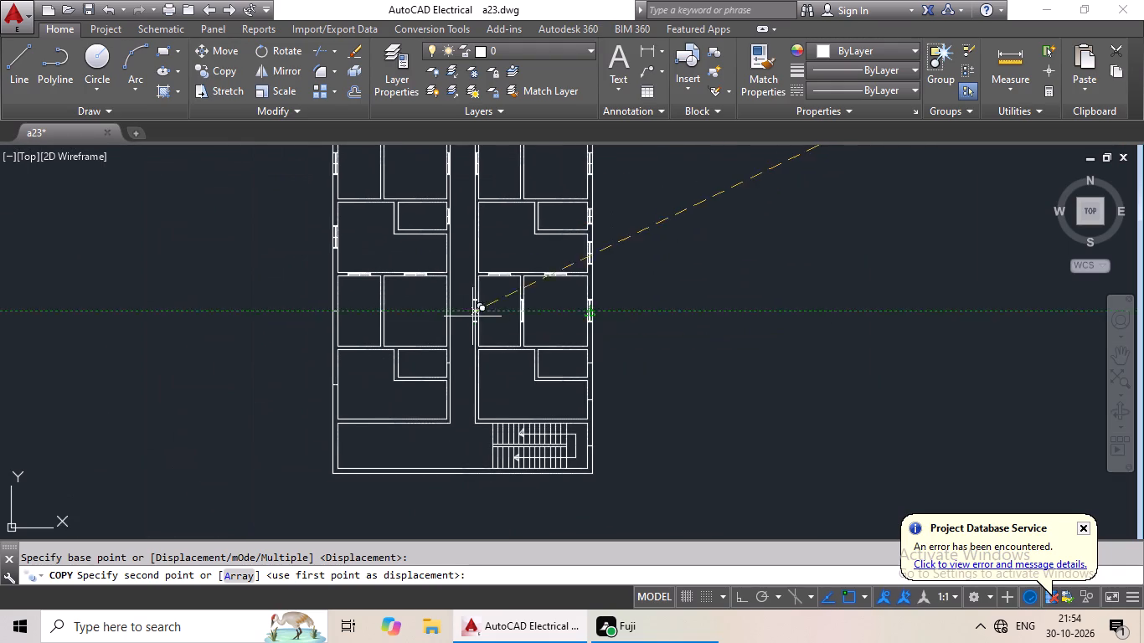
scroll(445, 316, "up", 4)
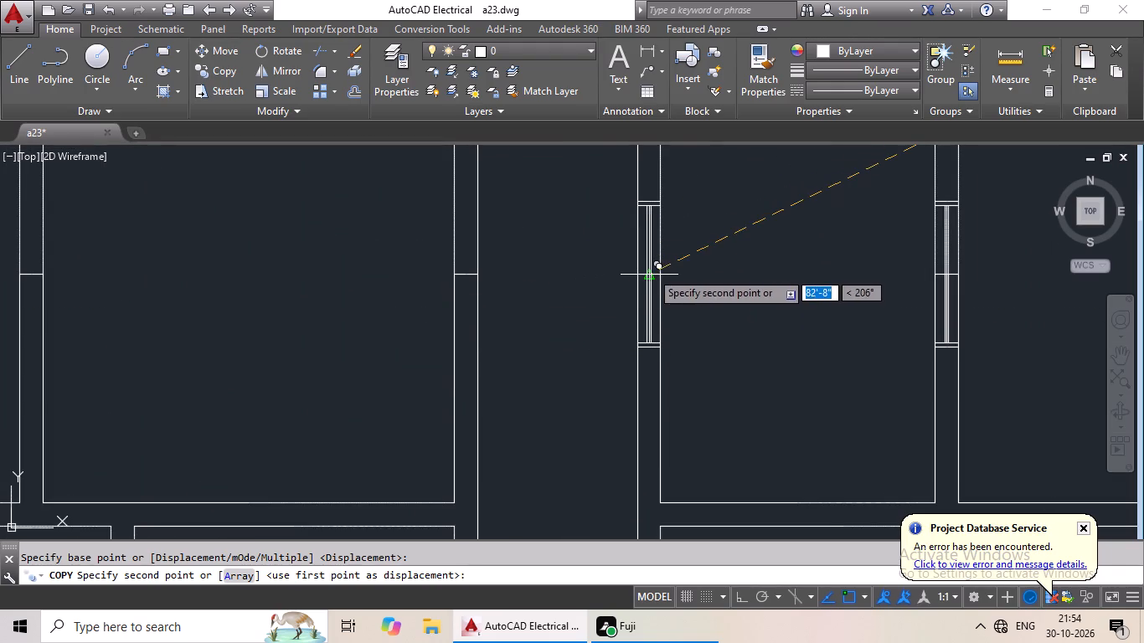
left_click(651, 271)
Copy the western set's 3' vertical symbol from its centre to the corridor-side east-wall marker of the western wing's fourth wide room from the north.
scroll(745, 258, "down", 3)
middle_click_drag(787, 284, 618, 316)
middle_click_drag(688, 301, 415, 301)
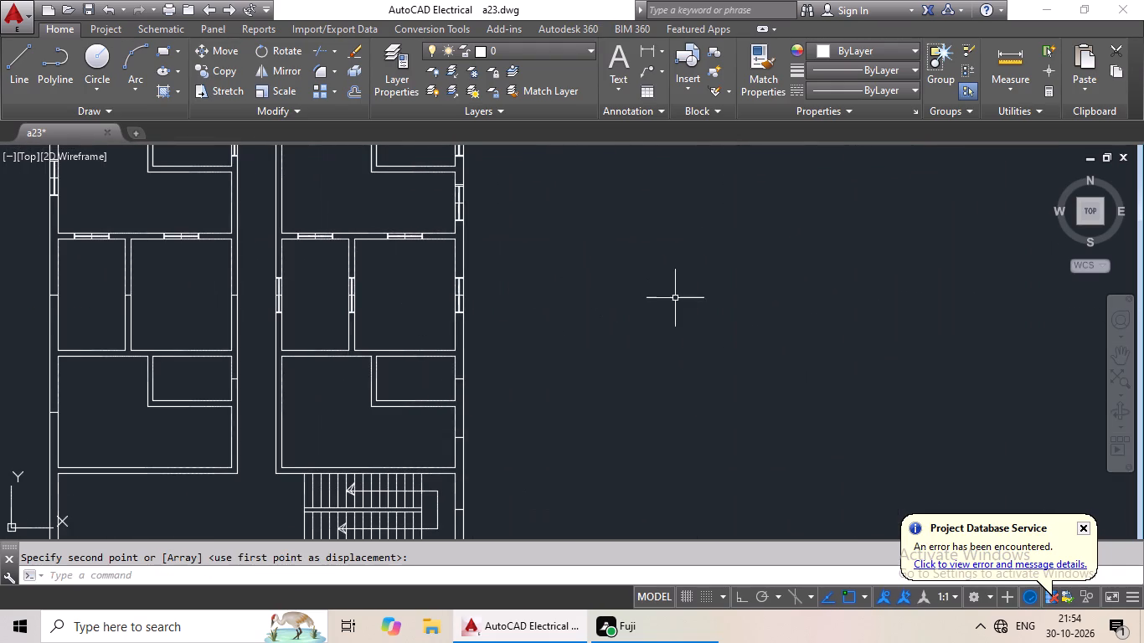
middle_click_drag(793, 286, 640, 316)
middle_click_drag(717, 299, 635, 324)
scroll(712, 288, "down", 1)
middle_click_drag(727, 288, 632, 326)
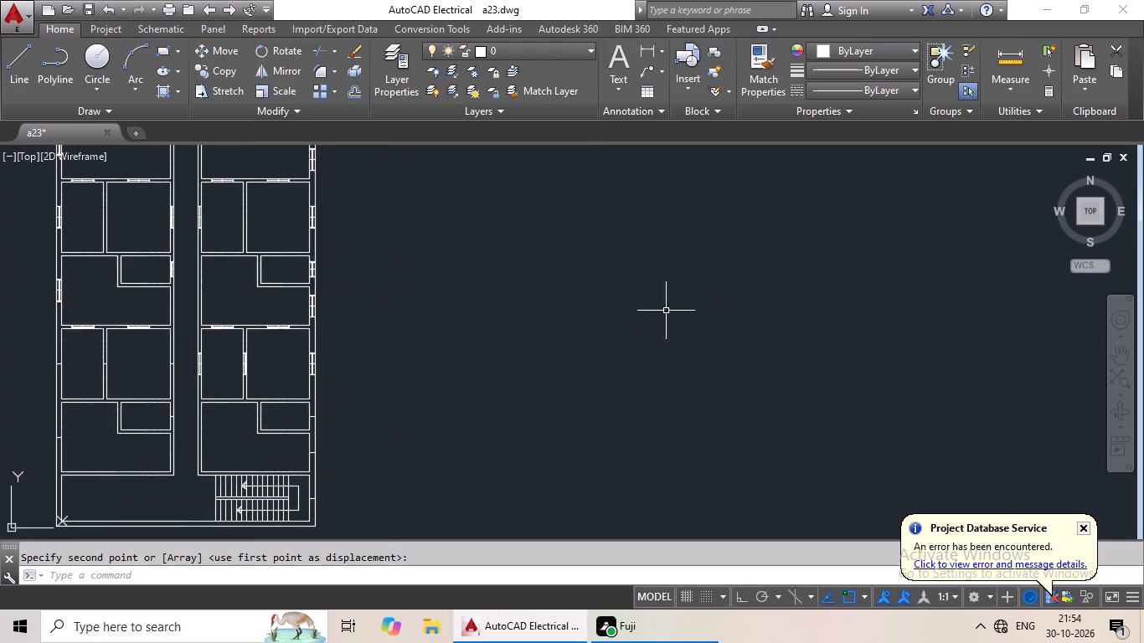
middle_click_drag(749, 292, 602, 351)
scroll(731, 316, "down", 1)
middle_click_drag(708, 301, 663, 327)
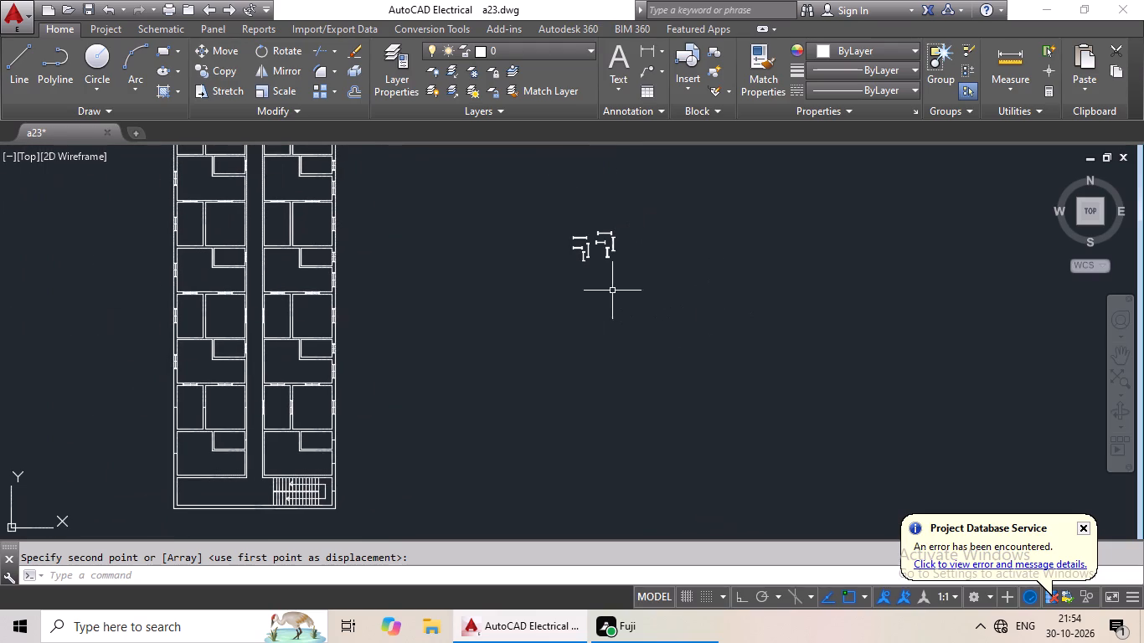
scroll(605, 255, "up", 4)
middle_click_drag(492, 258, 479, 296)
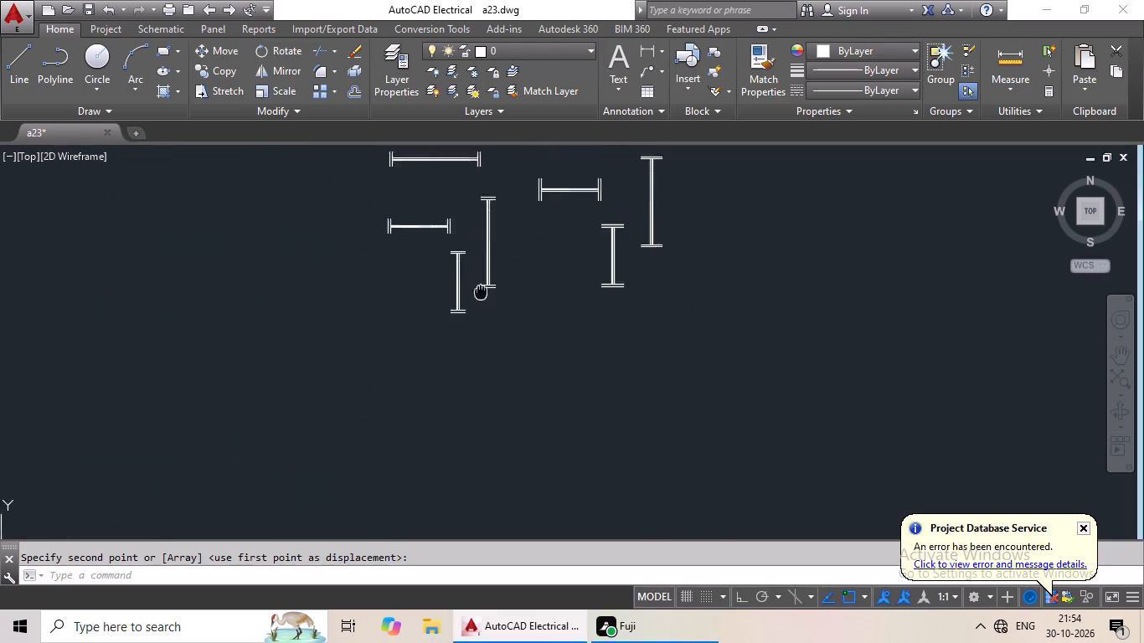
middle_click_drag(479, 296, 472, 316)
scroll(492, 214, "up", 1)
left_click_drag(502, 226, 456, 345)
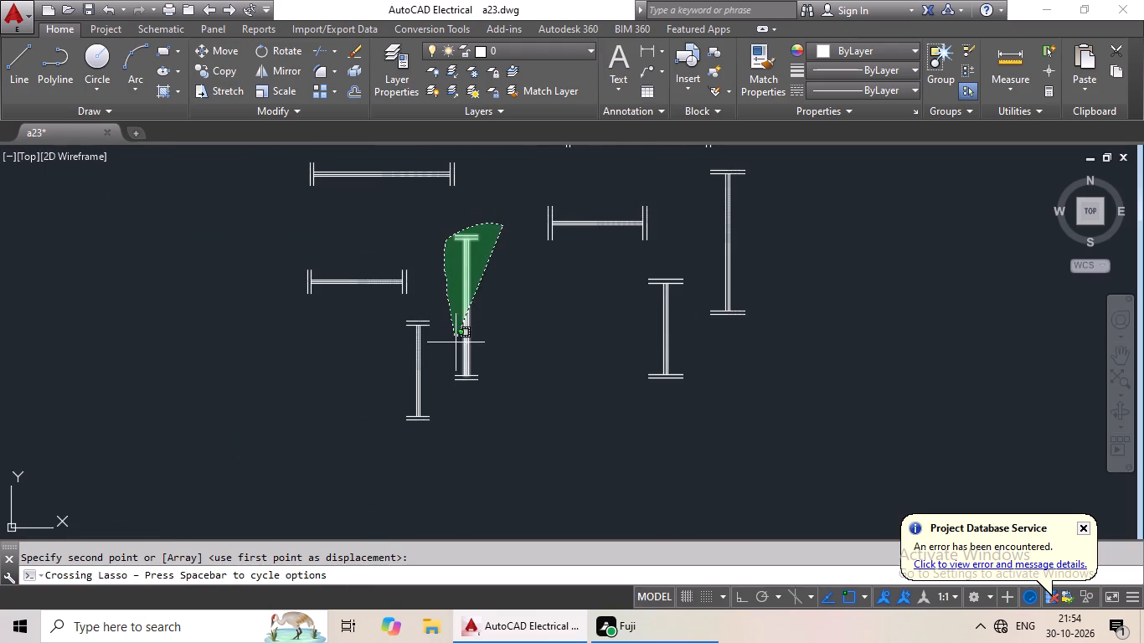
left_click_drag(456, 345, 492, 390)
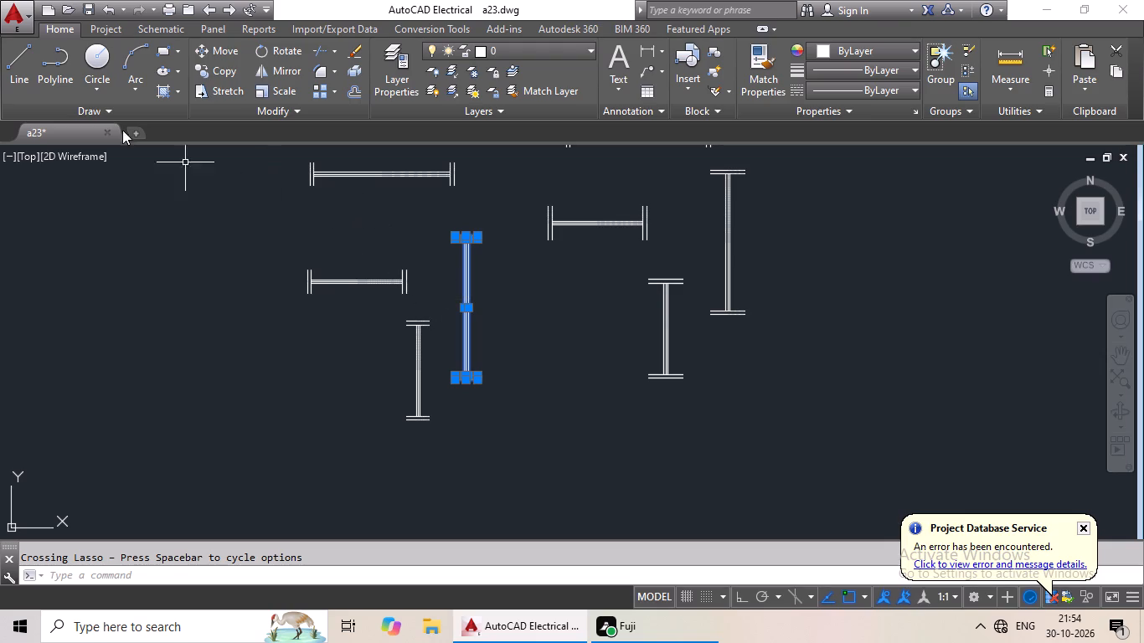
left_click(200, 69)
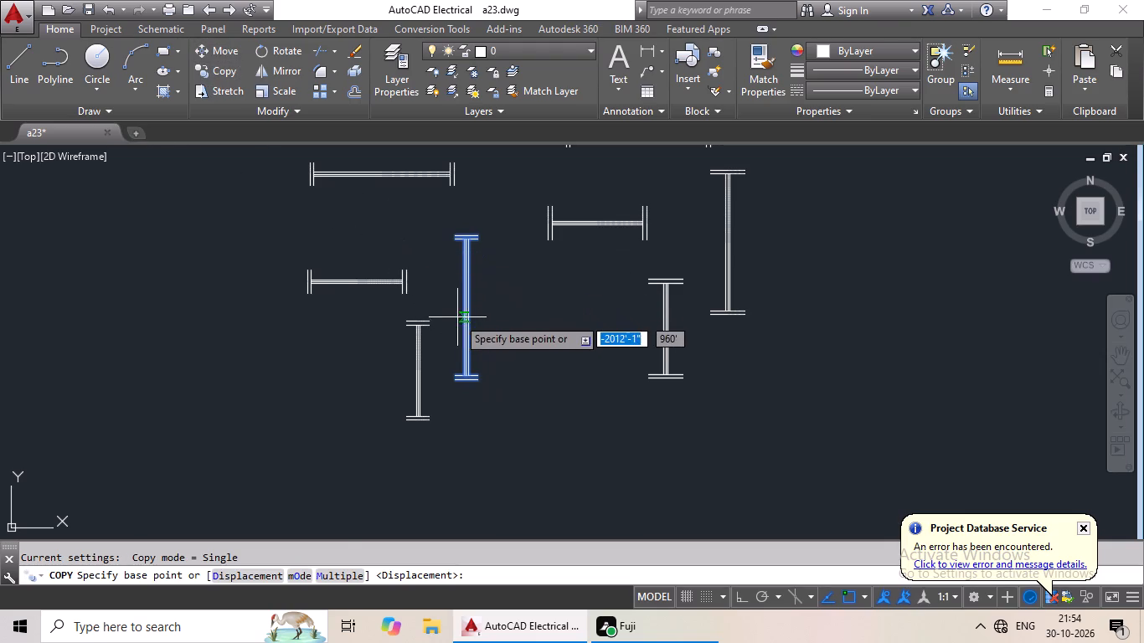
scroll(461, 316, "up", 5)
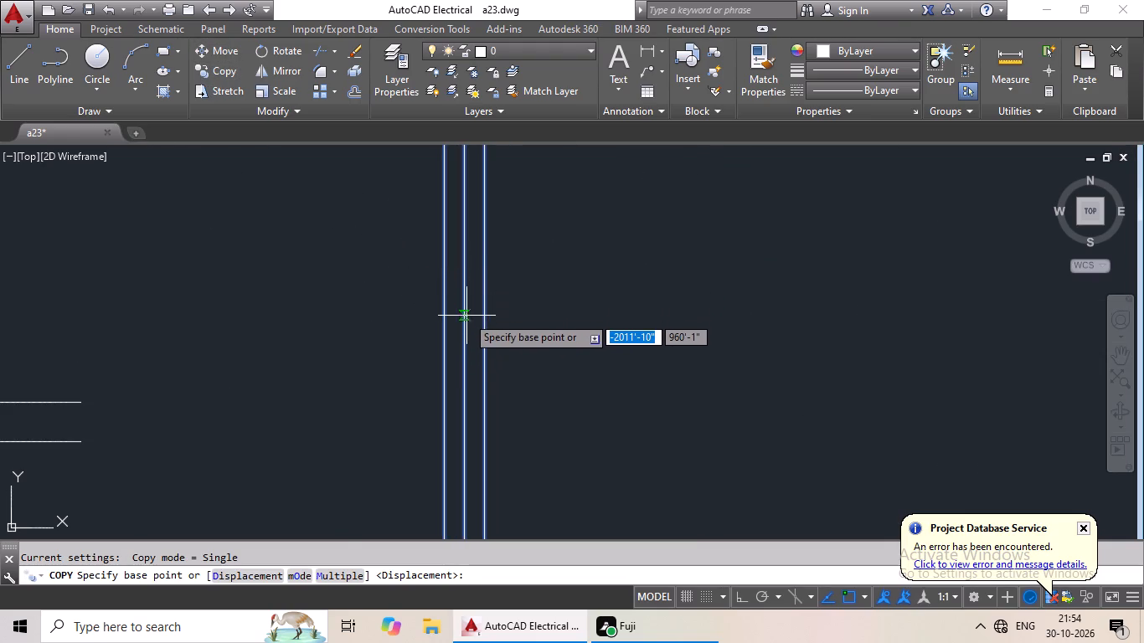
scroll(462, 397, "down", 3)
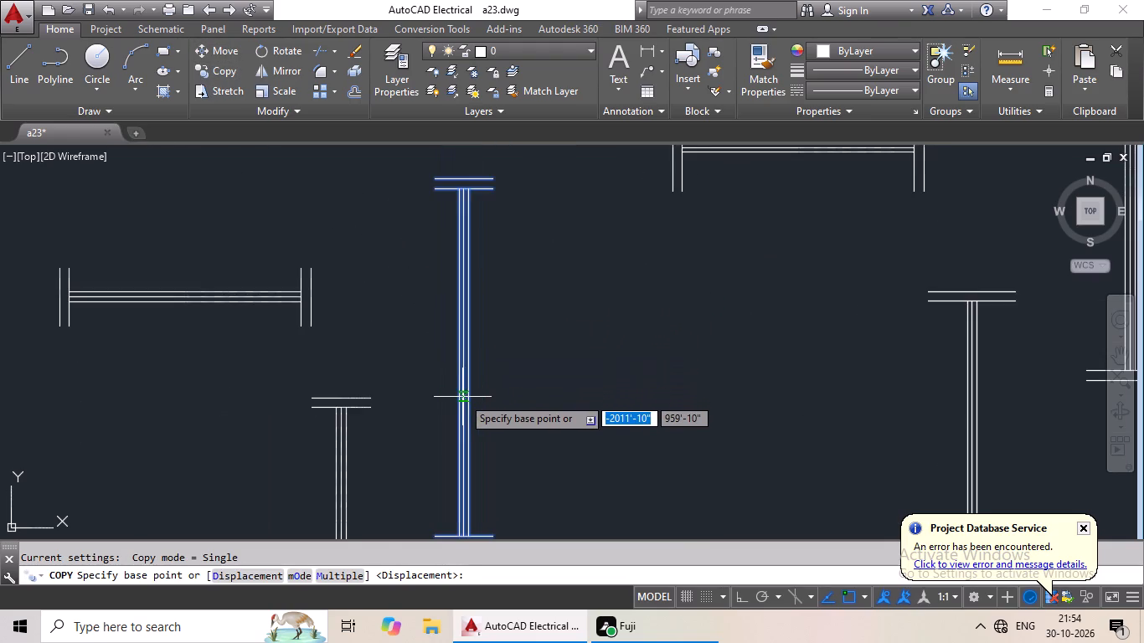
scroll(462, 398, "down", 1)
scroll(470, 368, "up", 3)
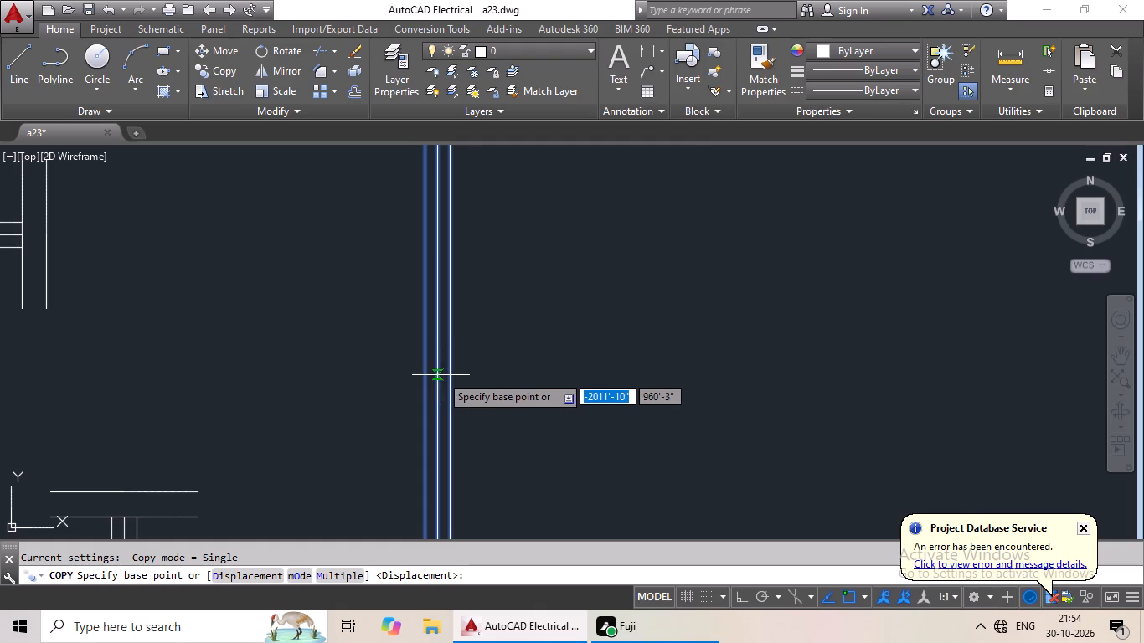
scroll(435, 304, "down", 2)
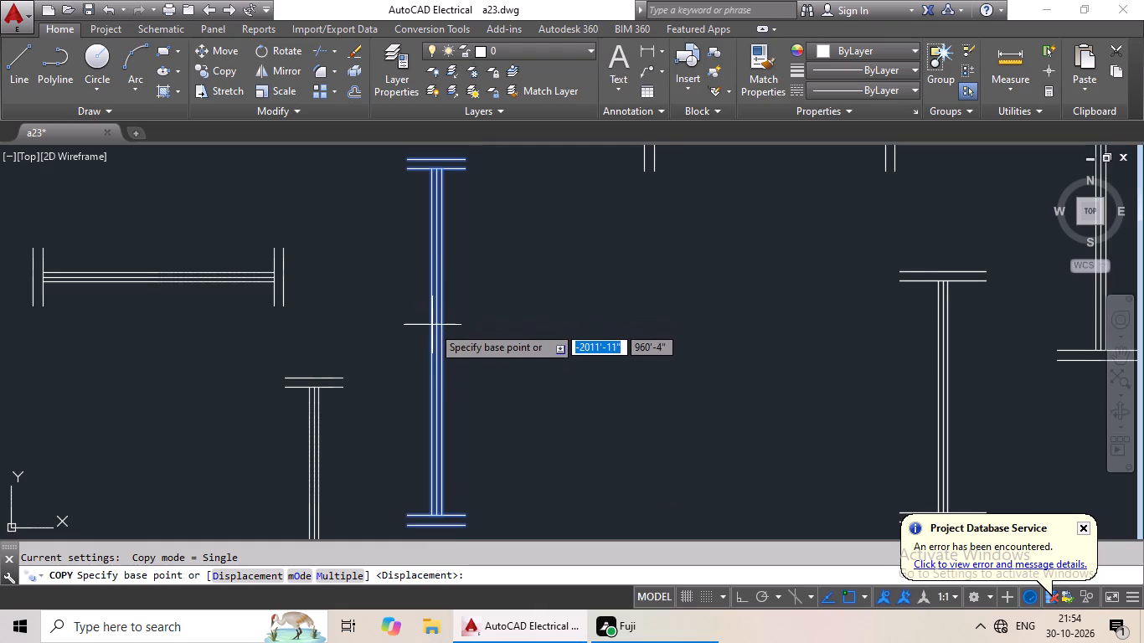
scroll(431, 347, "up", 2)
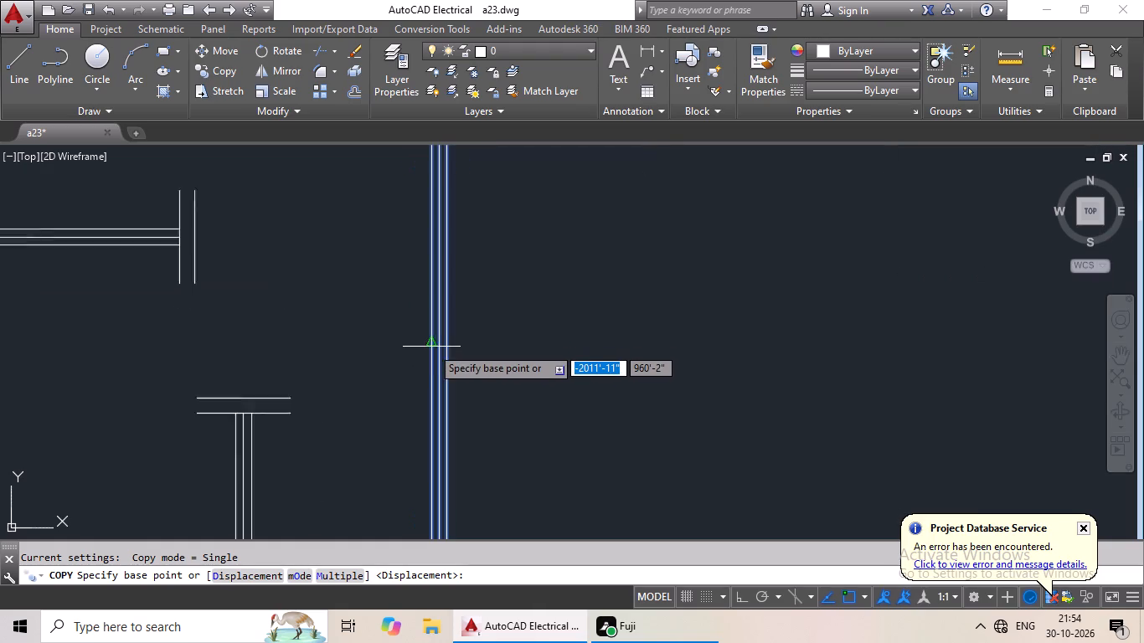
scroll(431, 347, "up", 1)
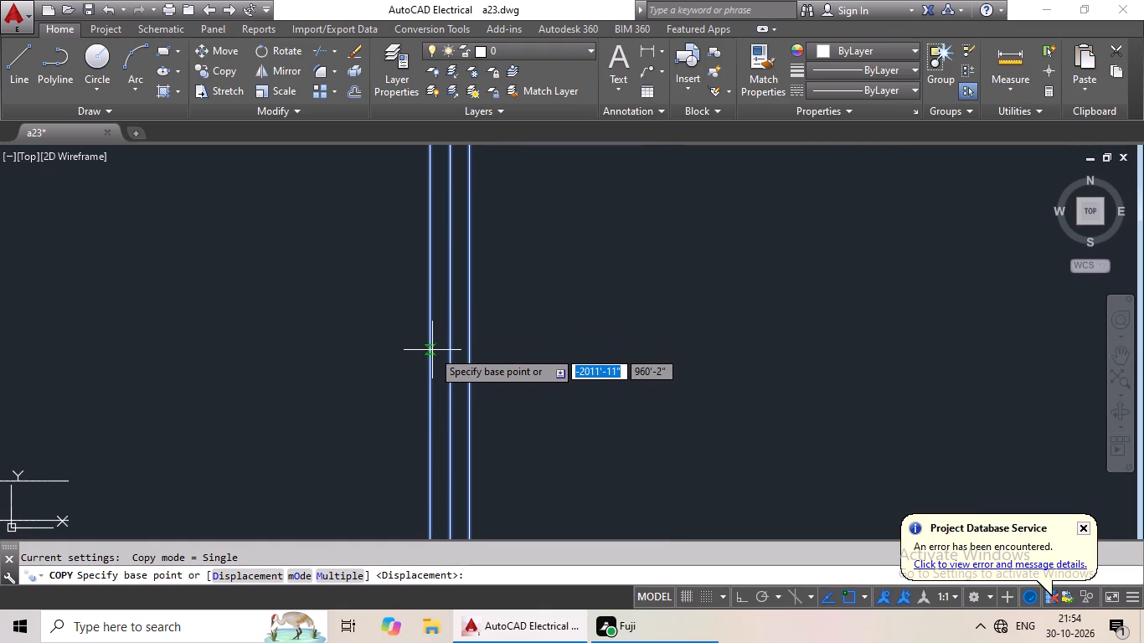
left_click(451, 335)
scroll(273, 392, "down", 2)
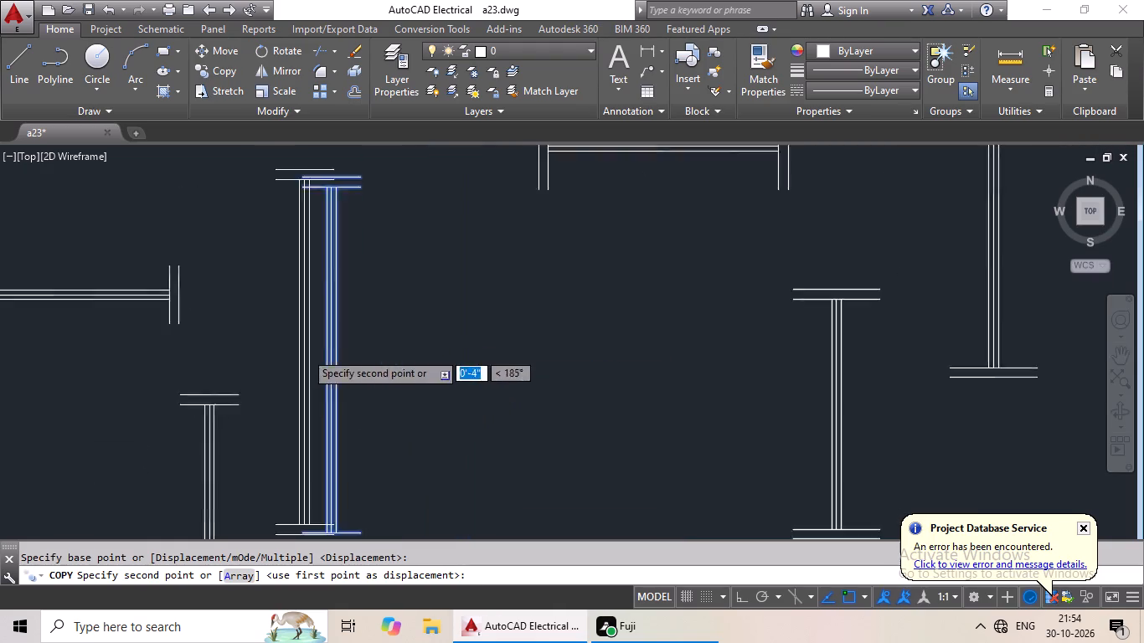
scroll(305, 352, "down", 4)
middle_click_drag(154, 374, 613, 222)
scroll(483, 310, "down", 1)
middle_click_drag(435, 319, 554, 257)
scroll(399, 376, "down", 1)
middle_click_drag(403, 376, 521, 316)
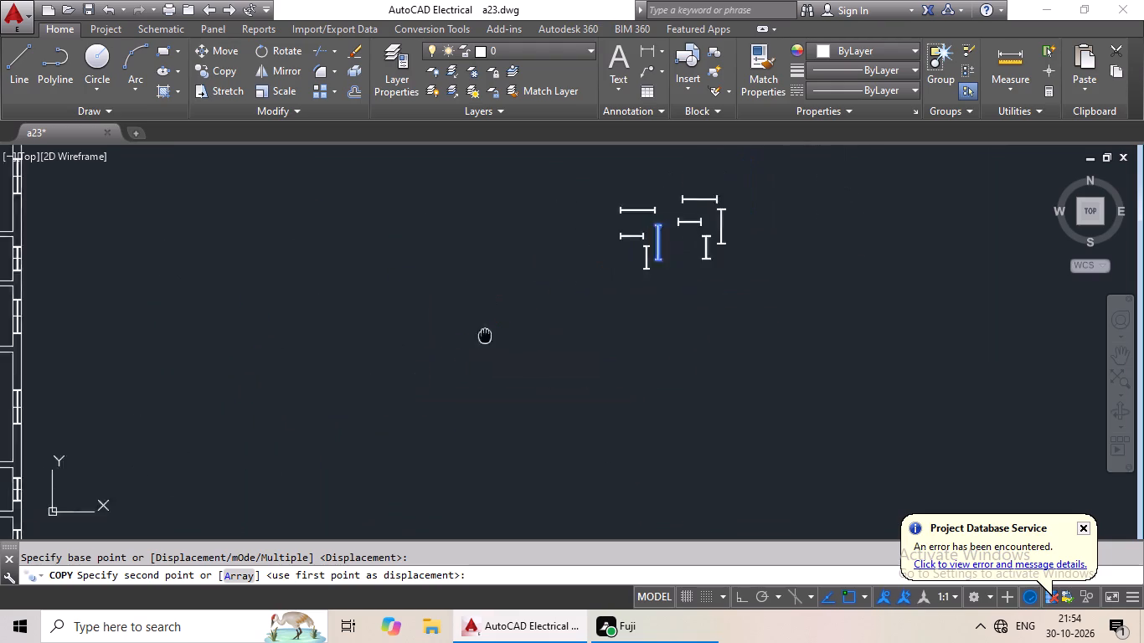
middle_click_drag(521, 316, 631, 251)
middle_click_drag(319, 387, 598, 279)
middle_click_drag(578, 322, 714, 267)
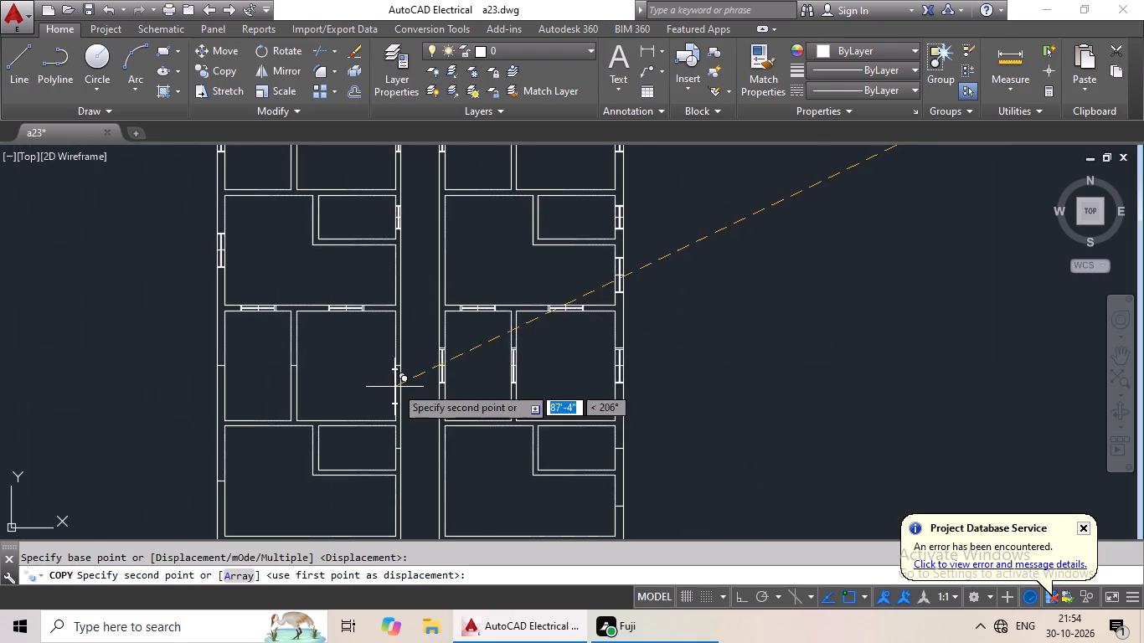
scroll(399, 384, "up", 5)
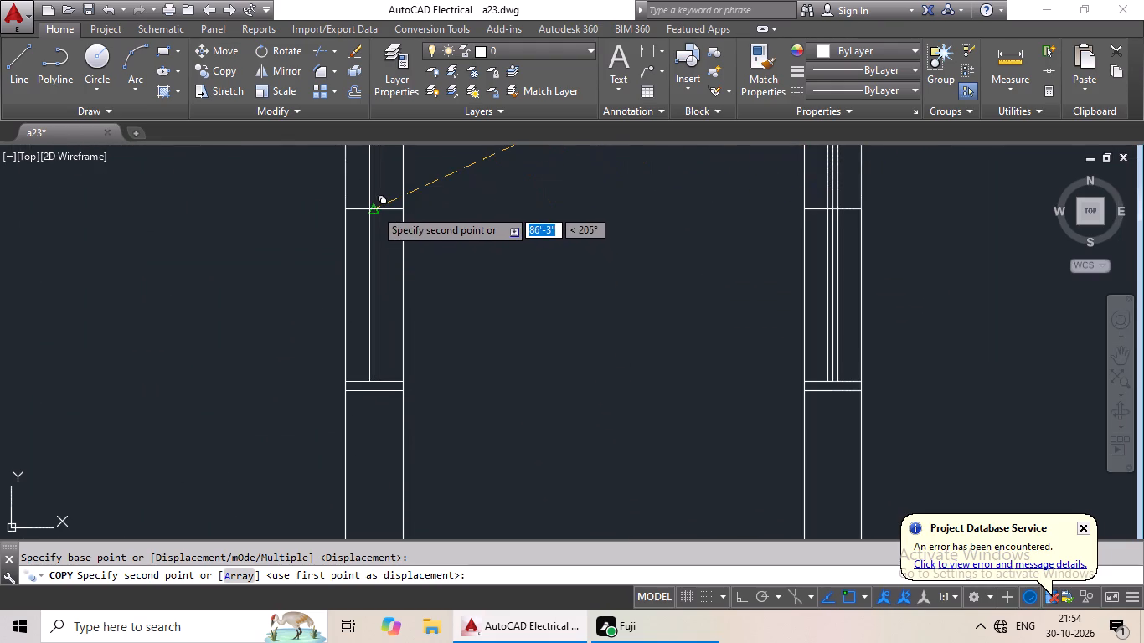
left_click(374, 208)
Copy the western set's 3' vertical symbol from its centre to the partition marker between the western wing's fourth narrow and wide rooms from the north.
scroll(563, 219, "down", 4)
middle_click_drag(588, 239, 343, 337)
scroll(616, 280, "down", 1)
middle_click_drag(641, 275, 582, 299)
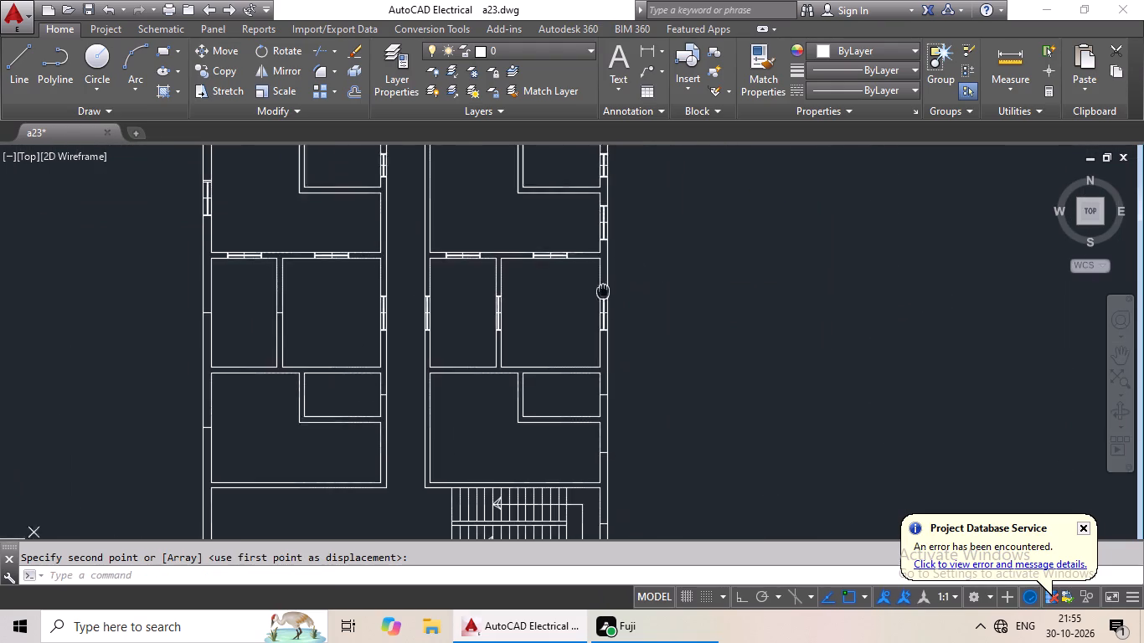
middle_click_drag(582, 299, 473, 342)
middle_click_drag(724, 292, 622, 324)
middle_click_drag(713, 302, 492, 394)
middle_click_drag(677, 316, 410, 480)
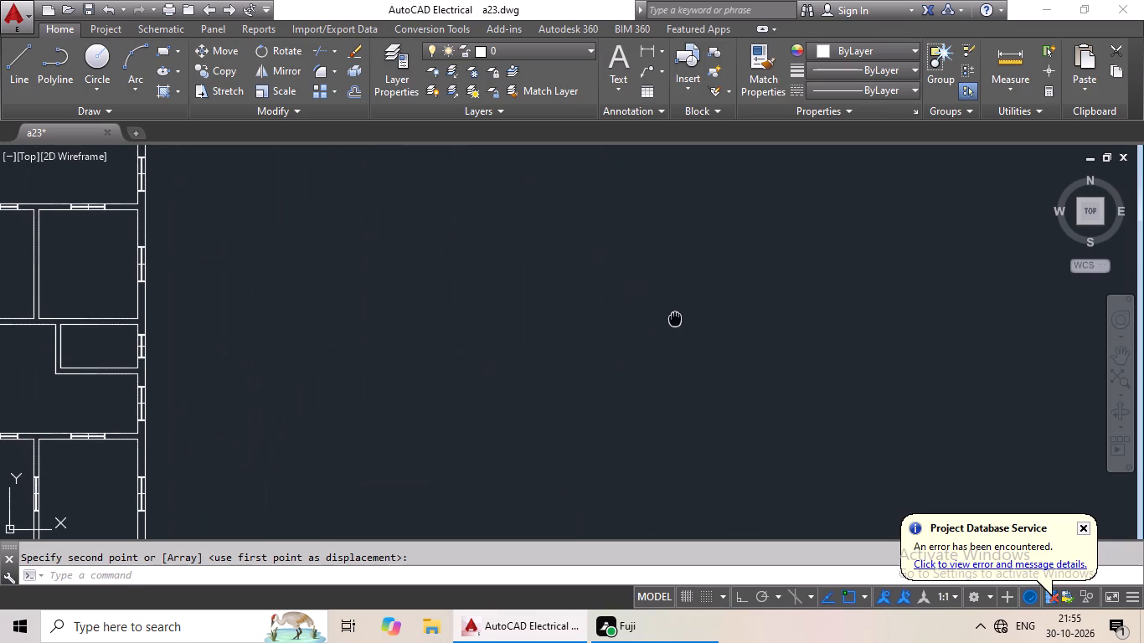
scroll(515, 230, "up", 4)
left_click_drag(523, 266, 447, 326)
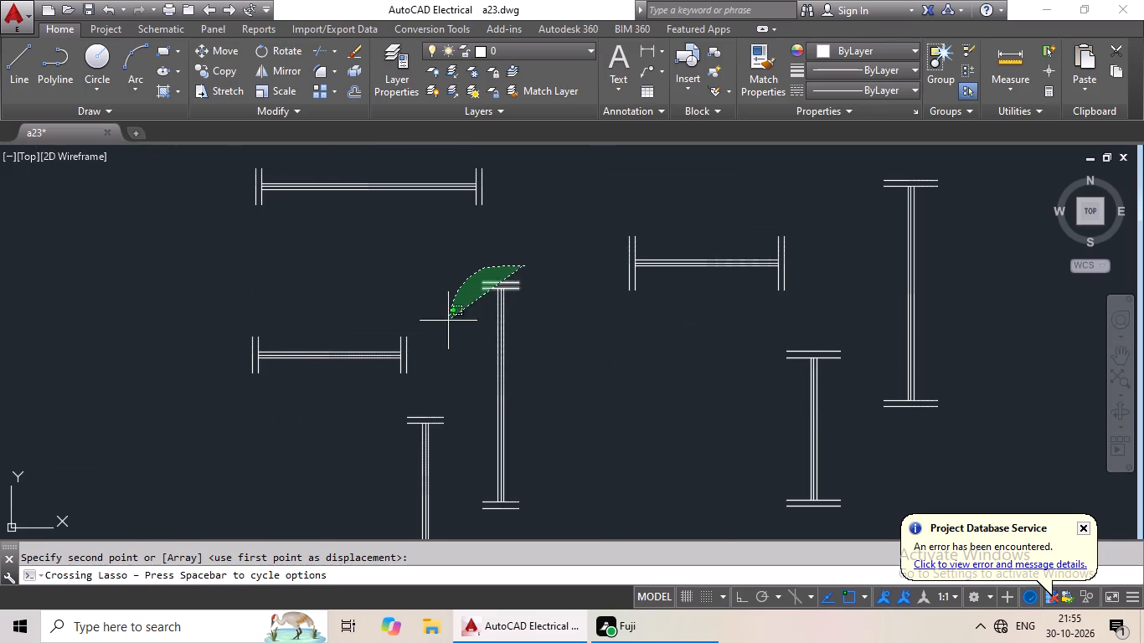
left_click_drag(447, 326, 605, 502)
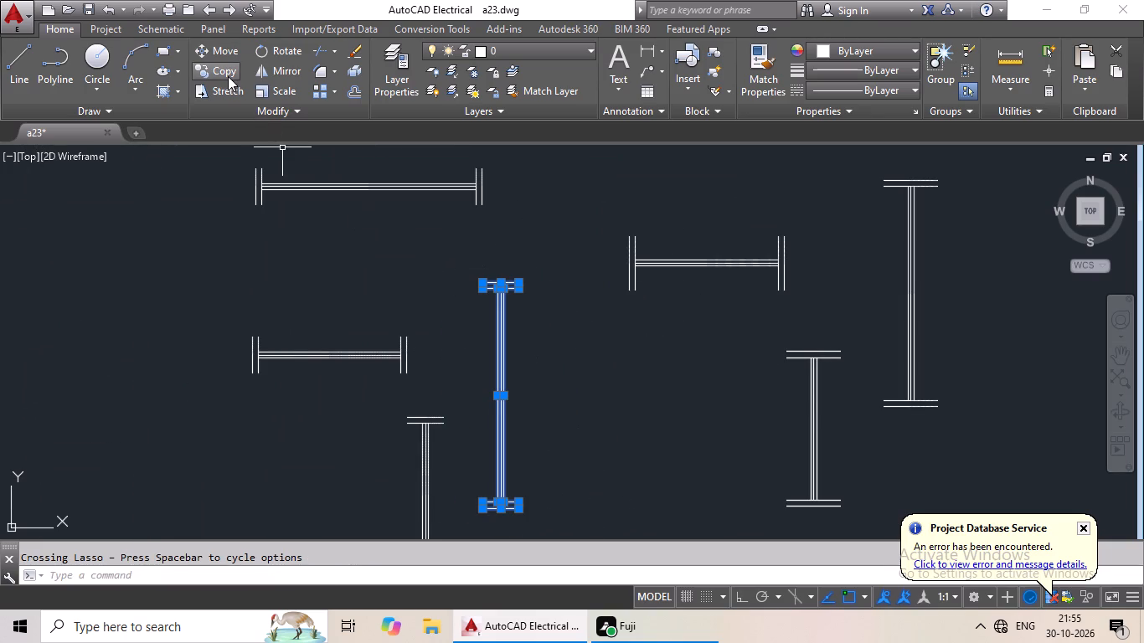
left_click(228, 75)
scroll(506, 404, "up", 2)
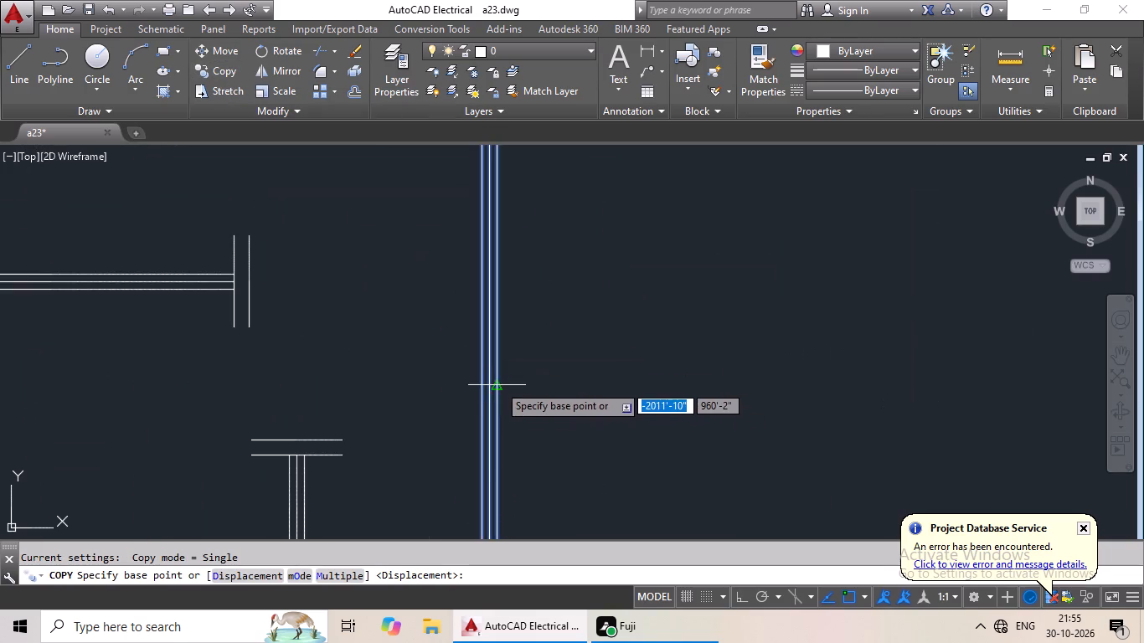
left_click(492, 386)
scroll(291, 400, "down", 4)
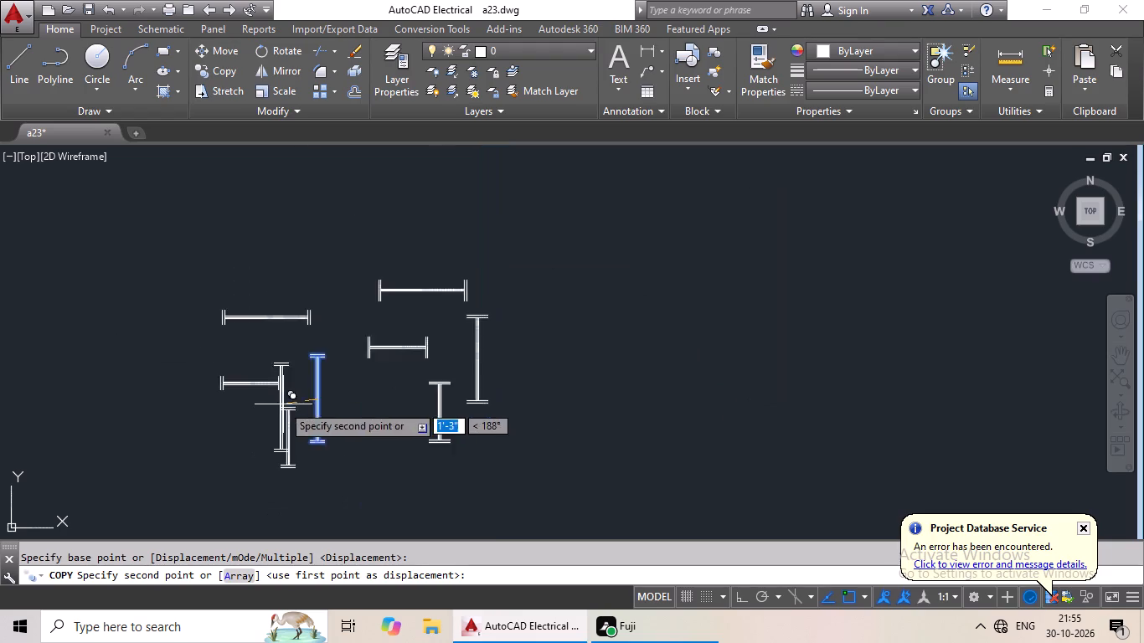
middle_click_drag(282, 404, 560, 297)
scroll(229, 422, "down", 1)
middle_click_drag(250, 414, 461, 333)
middle_click_drag(186, 417, 445, 315)
middle_click_drag(98, 416, 396, 318)
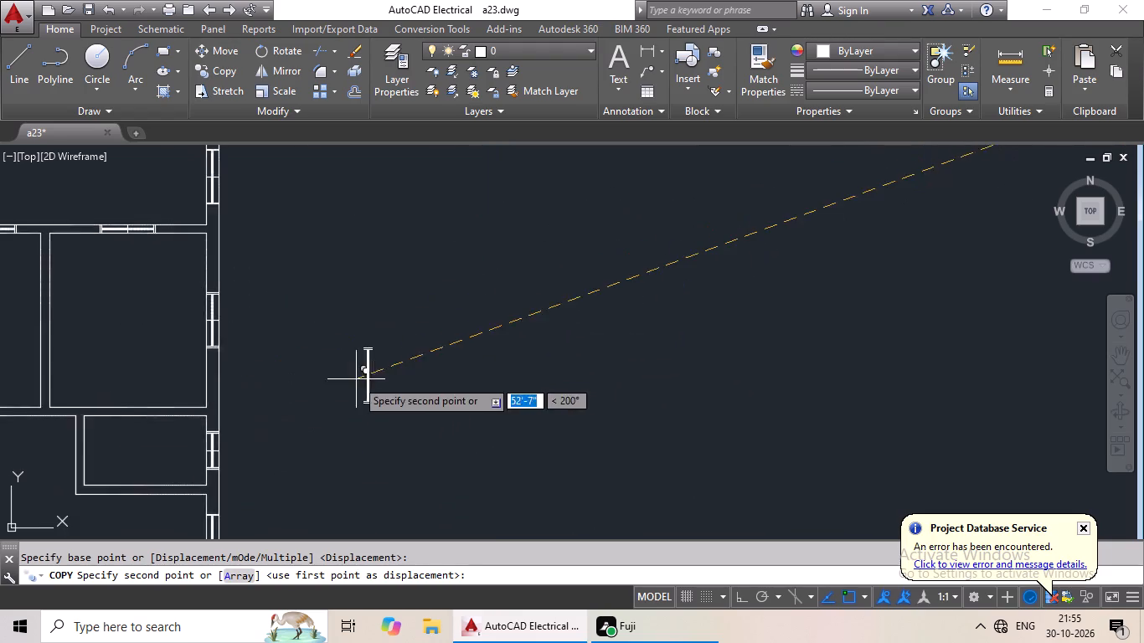
scroll(354, 380, "down", 2)
middle_click_drag(365, 391, 529, 311)
middle_click_drag(401, 395, 528, 344)
middle_click_drag(472, 339, 473, 338)
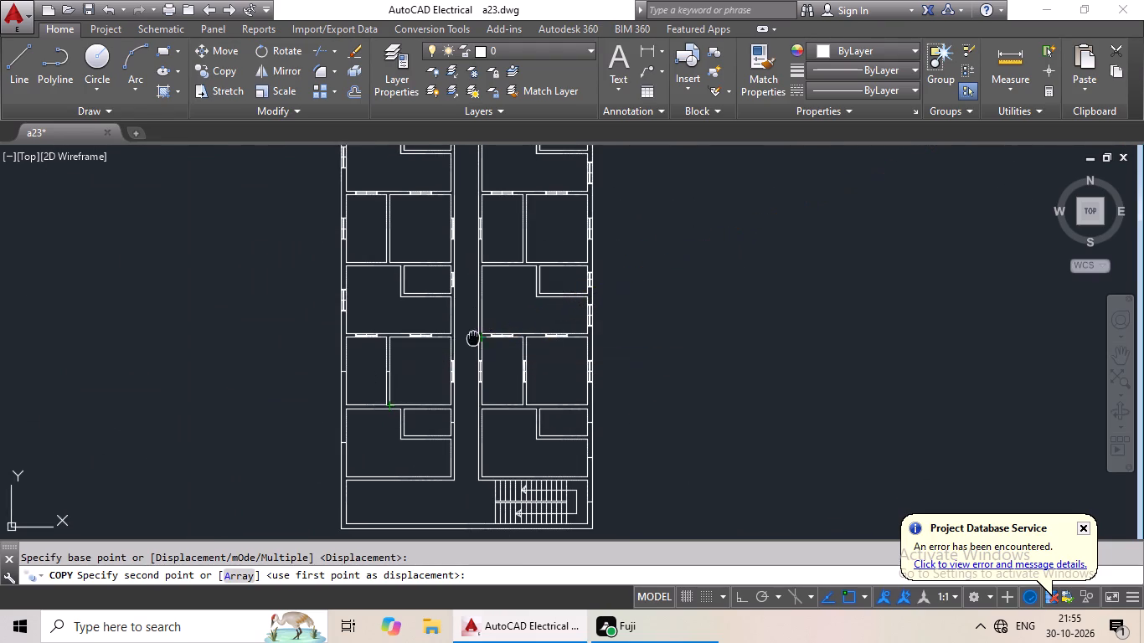
middle_click_drag(473, 338, 547, 301)
scroll(472, 347, "up", 5)
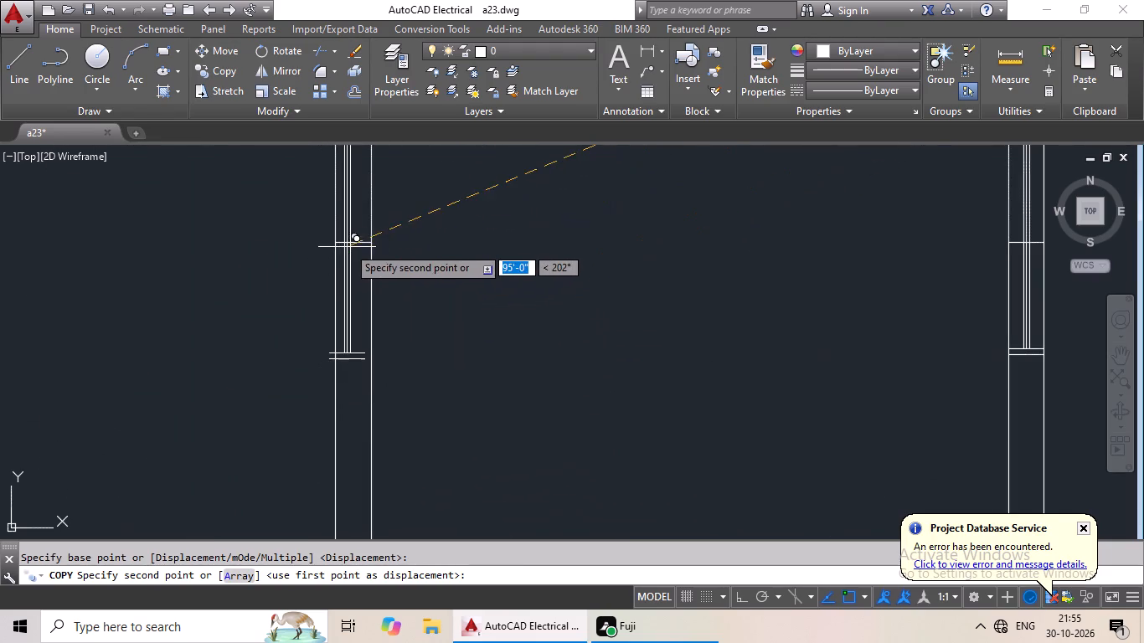
left_click(348, 246)
Copy the eastern set's 3' vertical symbol from its centre to the exterior west-wall marker of the western wing's fourth narrow room from the north.
scroll(551, 275, "down", 4)
middle_click_drag(554, 288, 362, 336)
scroll(512, 331, "down", 1)
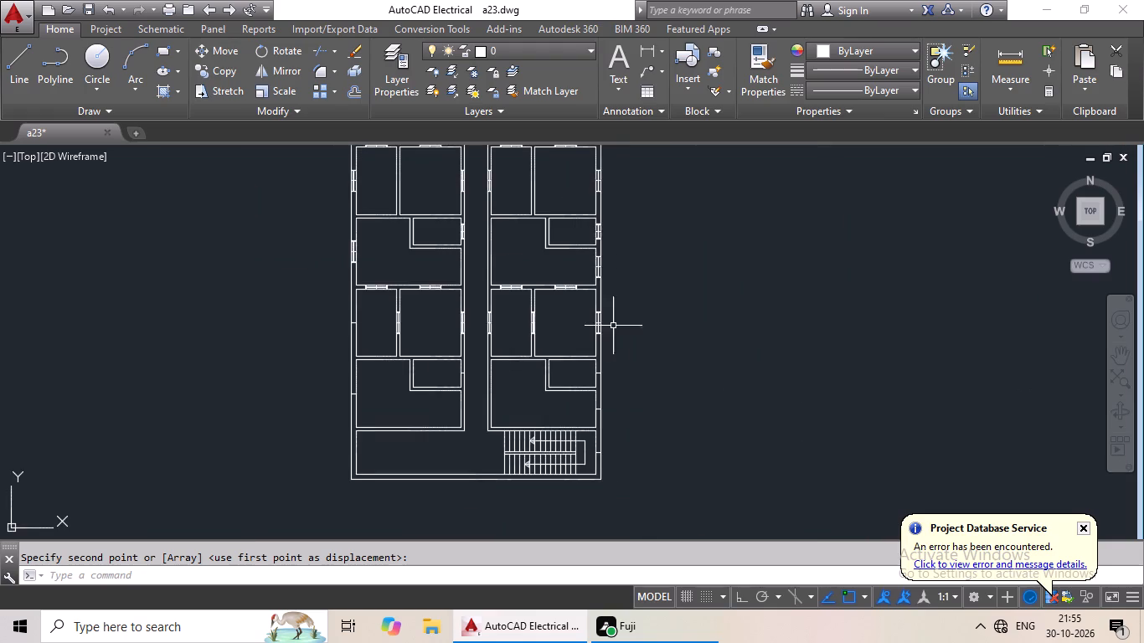
middle_click_drag(530, 348, 439, 388)
scroll(568, 347, "down", 2)
middle_click_drag(643, 334, 557, 377)
middle_click_drag(596, 343, 523, 388)
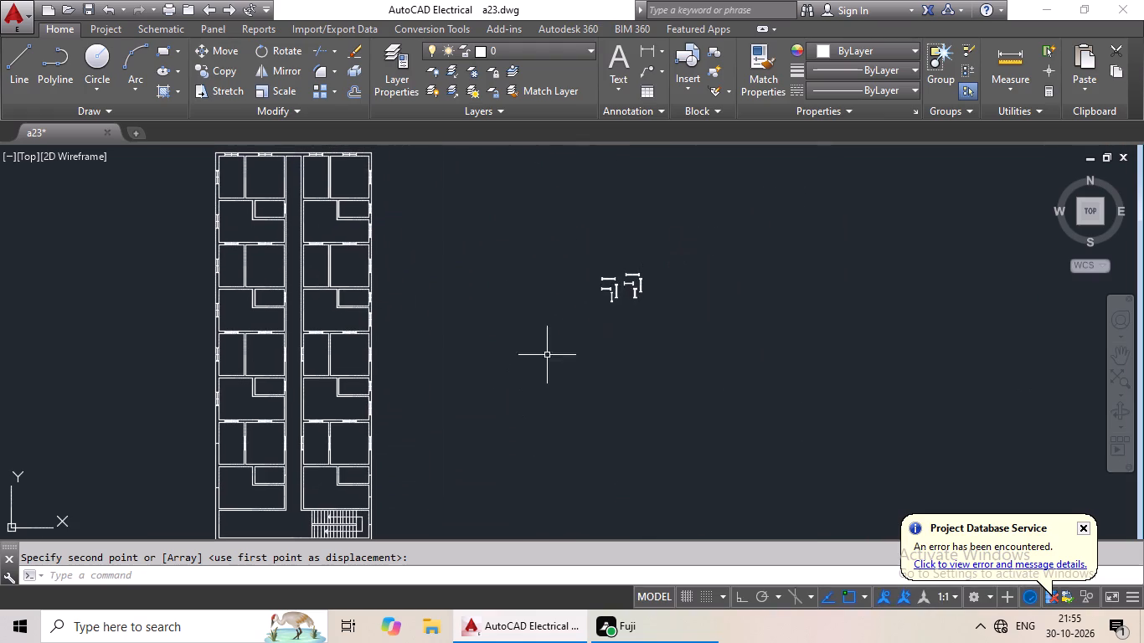
scroll(612, 289, "up", 7)
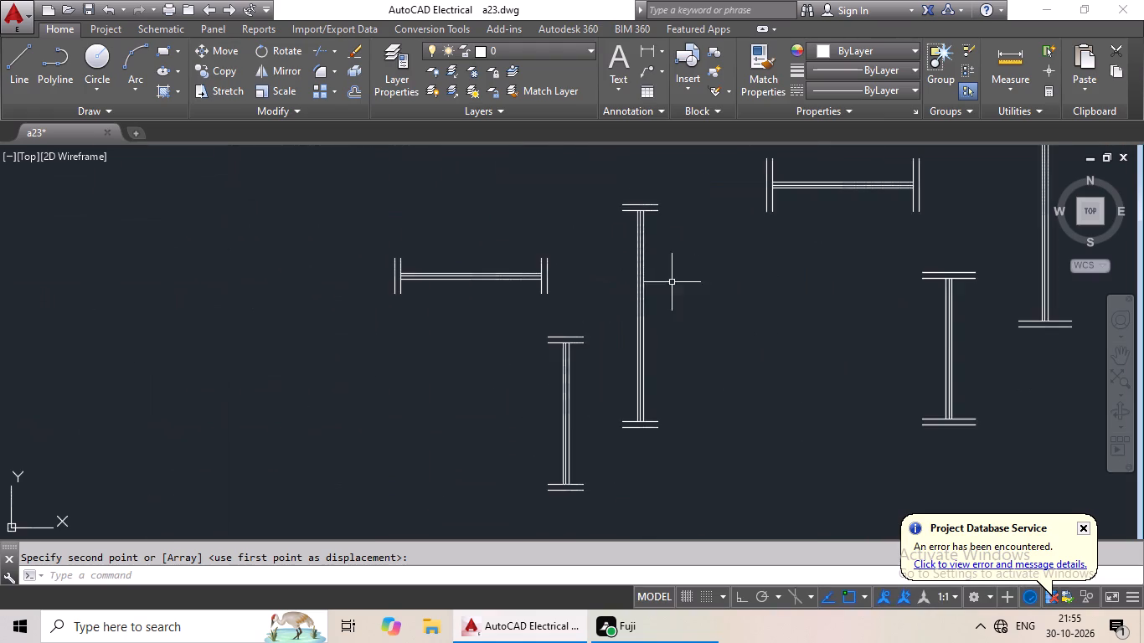
middle_click_drag(688, 288, 375, 418)
left_click_drag(796, 225, 688, 361)
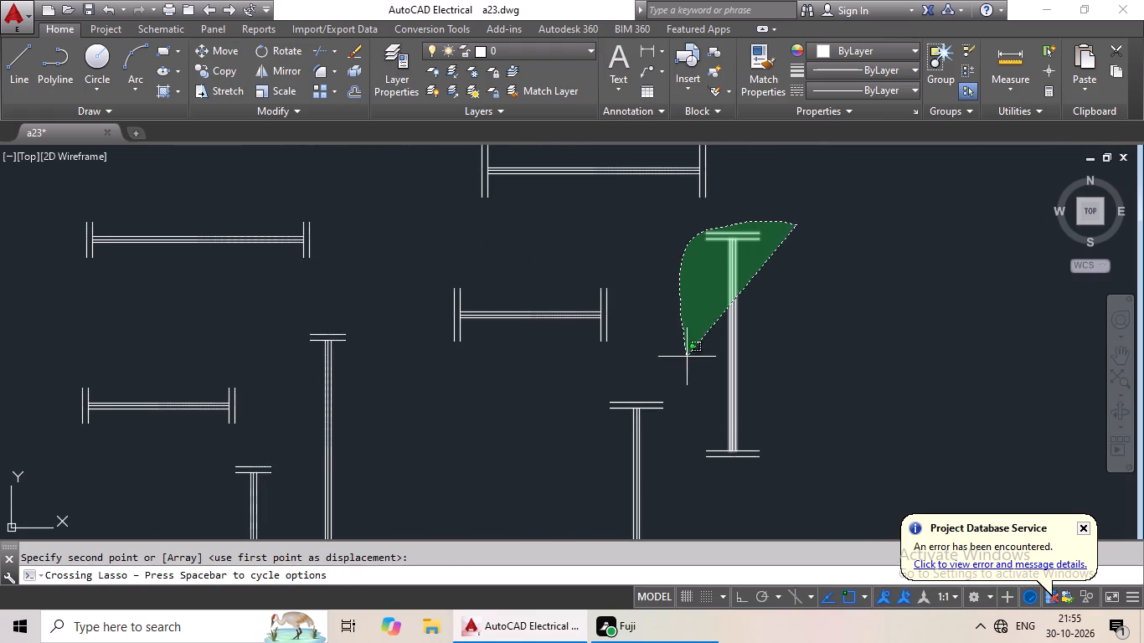
left_click_drag(688, 361, 804, 472)
left_click(221, 76)
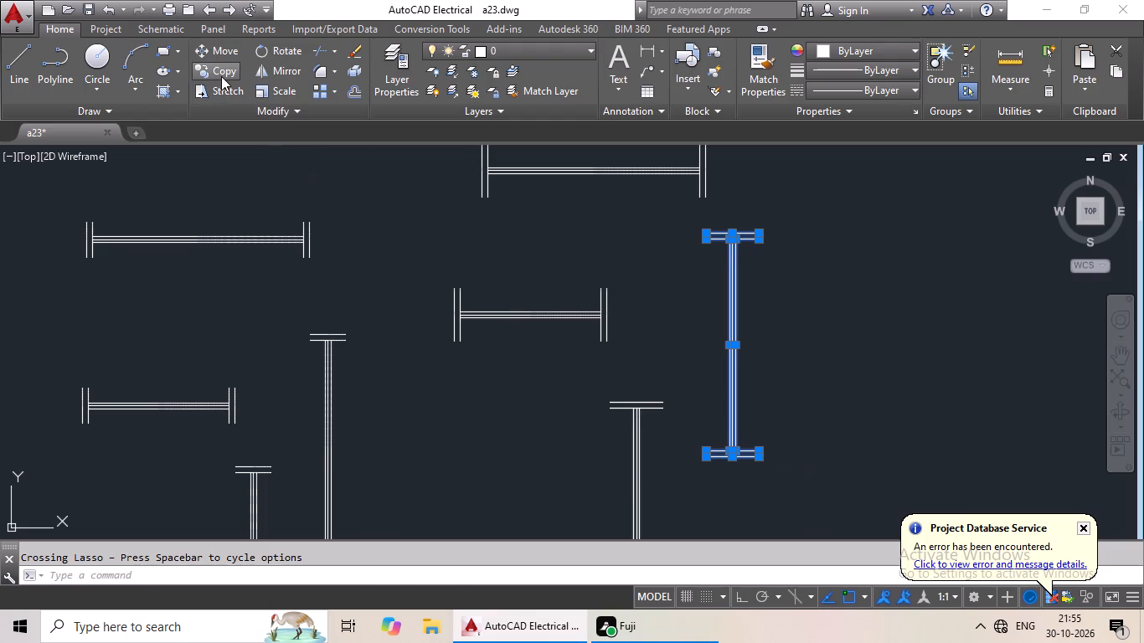
scroll(755, 376, "up", 2)
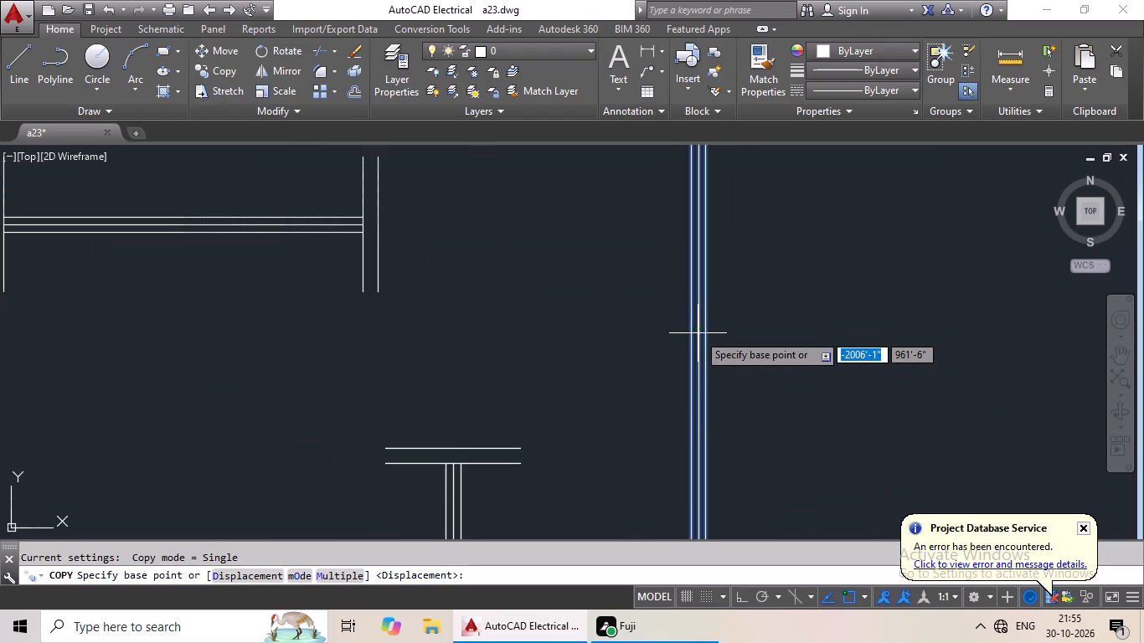
scroll(699, 380, "down", 1)
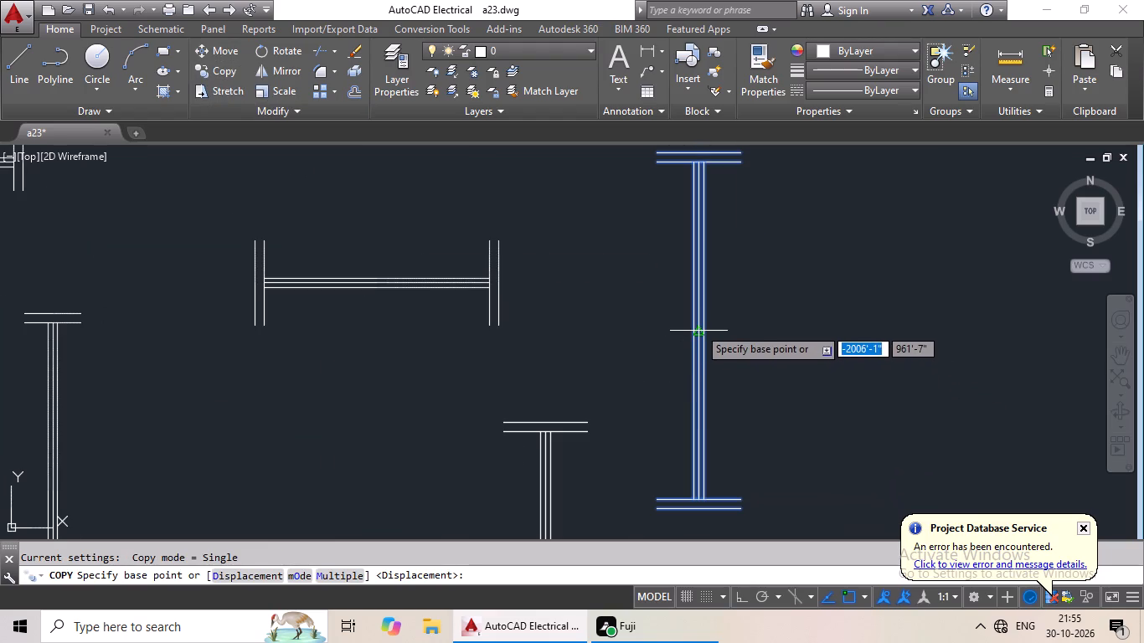
left_click_drag(698, 327, 690, 332)
scroll(274, 421, "down", 3)
middle_click_drag(274, 420, 580, 294)
scroll(224, 396, "down", 1)
middle_click_drag(243, 391, 480, 316)
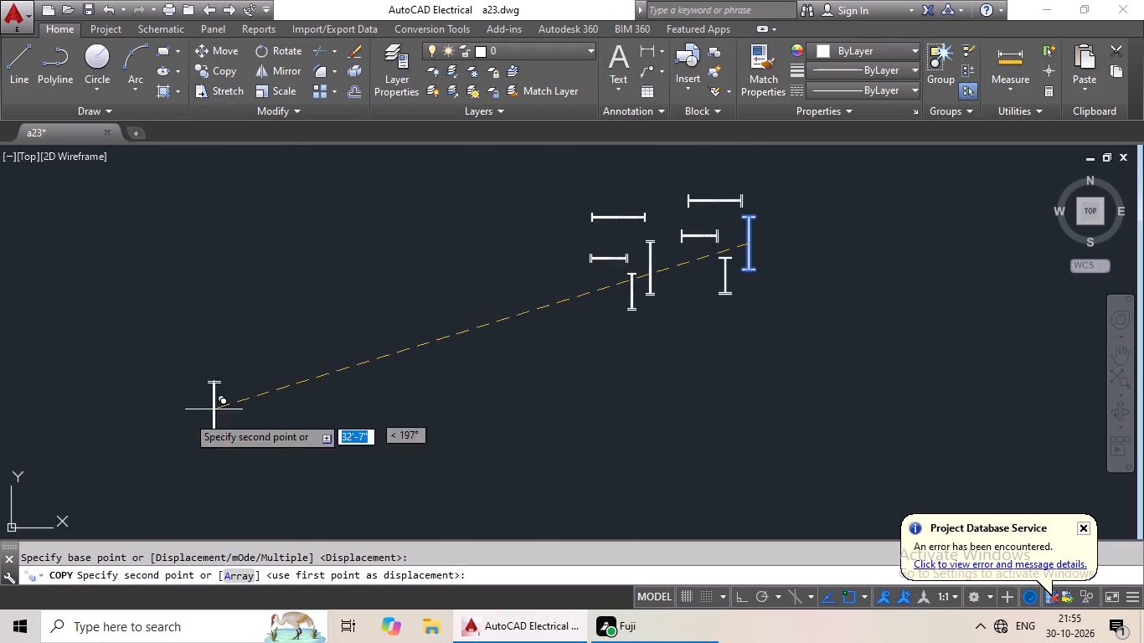
middle_click_drag(180, 416, 597, 307)
middle_click_drag(229, 453, 554, 340)
middle_click_drag(345, 424, 540, 366)
scroll(541, 366, "down", 1)
middle_click_drag(315, 478, 437, 425)
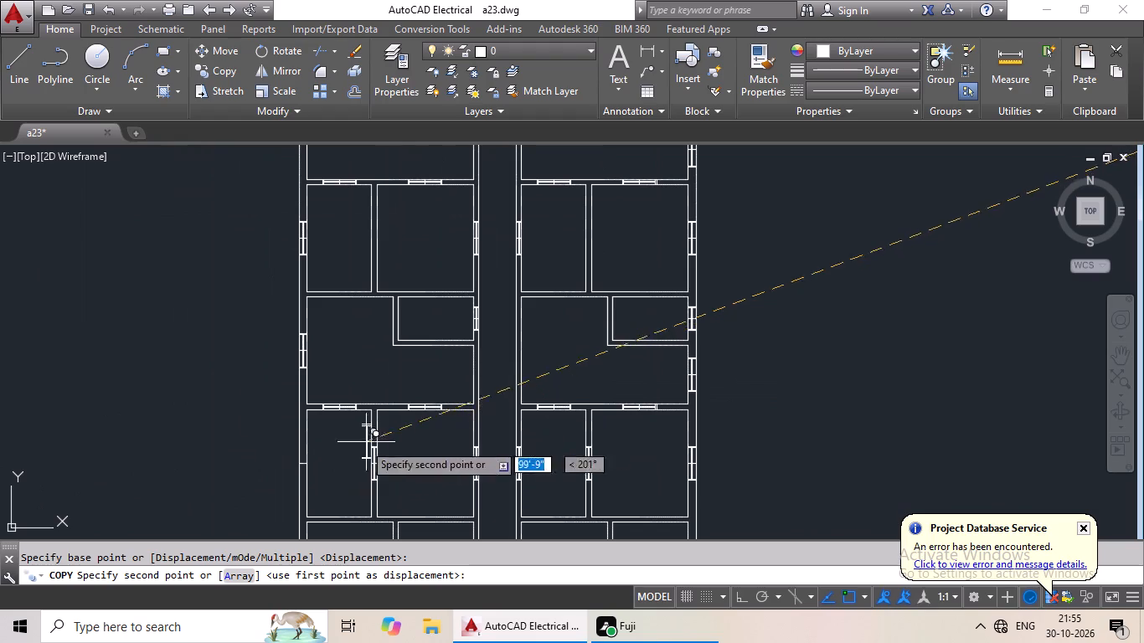
middle_click_drag(312, 473, 384, 412)
scroll(380, 417, "up", 4)
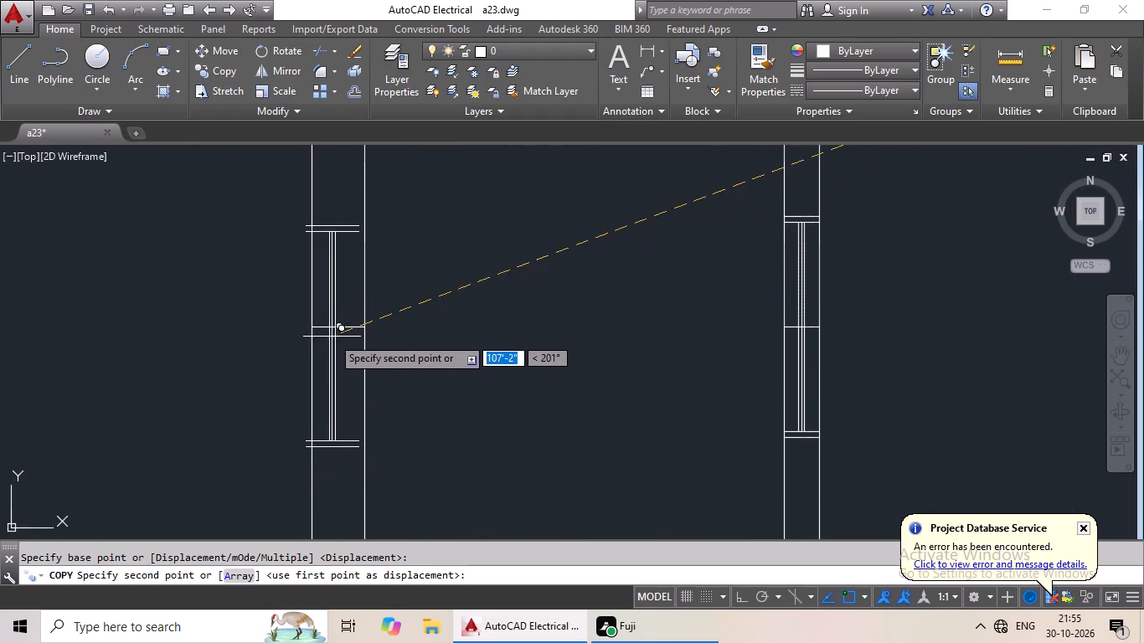
left_click(338, 328)
Copy the eastern set's 2' vertical symbol from its centre to the exterior east-wall marker of the eastern wing's fourth small room from the north.
scroll(636, 332, "down", 3)
middle_click_drag(636, 336, 508, 310)
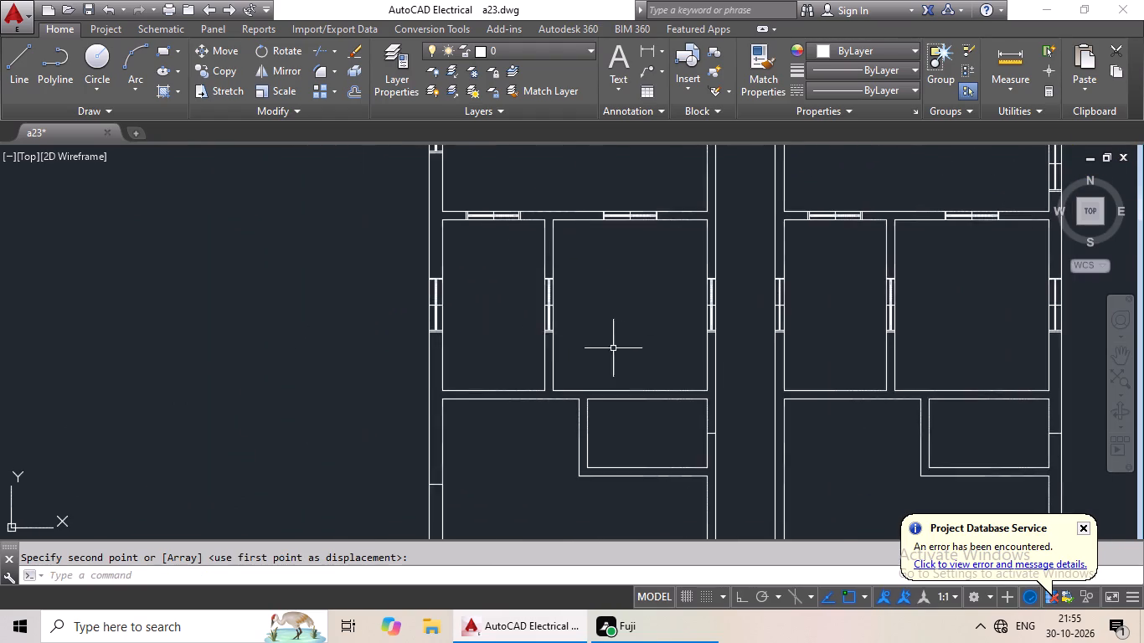
middle_click_drag(622, 351, 396, 255)
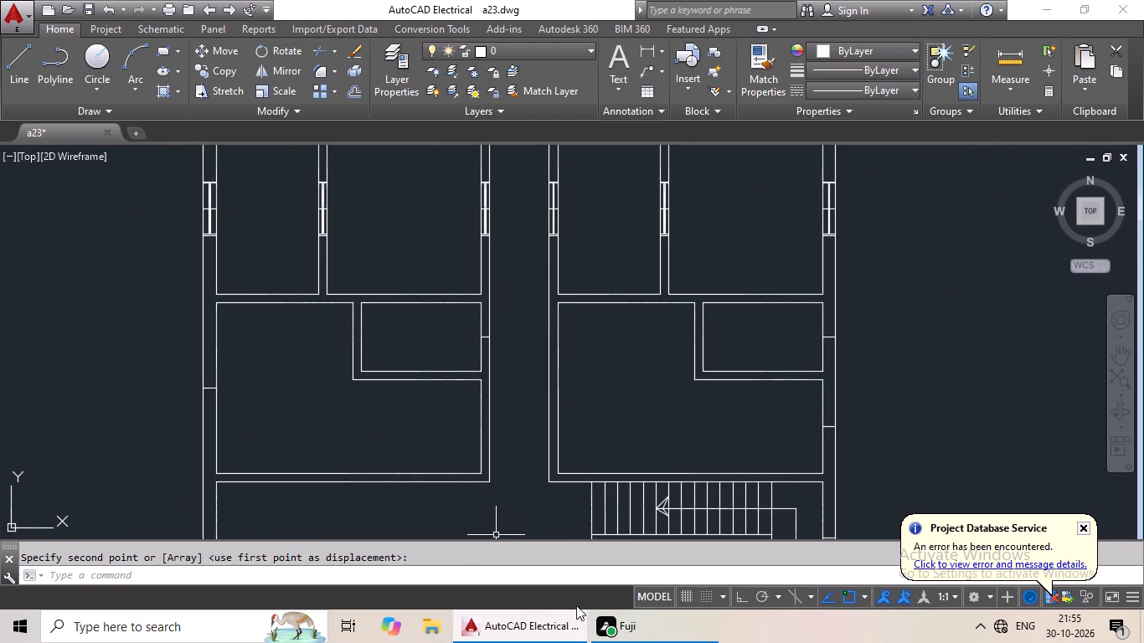
scroll(753, 406, "down", 2)
middle_click_drag(783, 392, 575, 392)
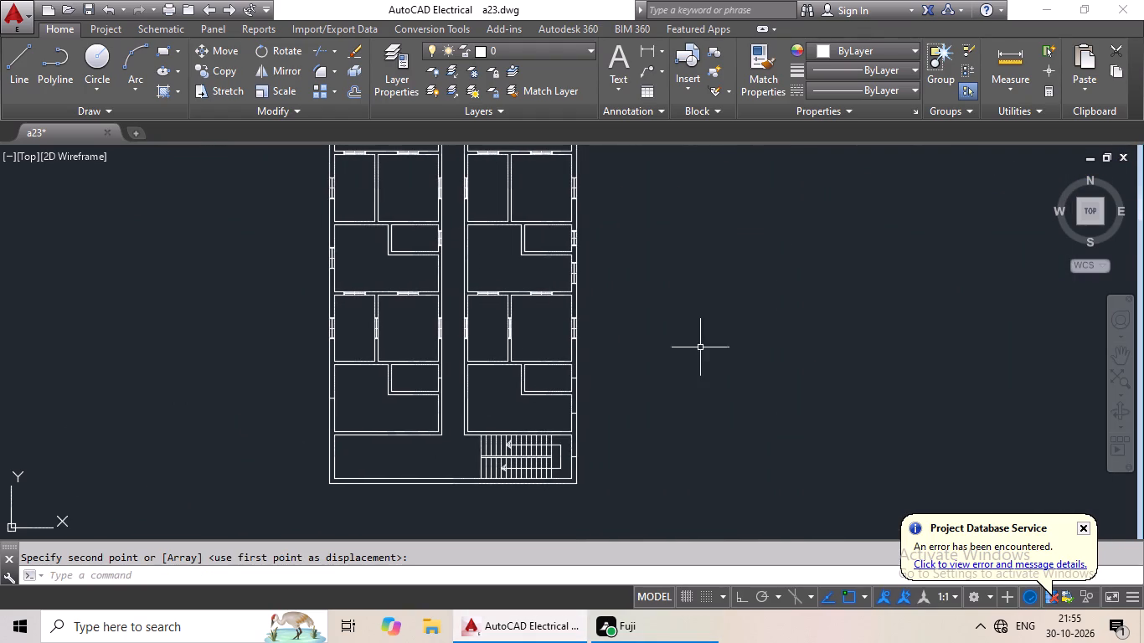
middle_click_drag(694, 329, 647, 341)
middle_click_drag(709, 322, 626, 354)
scroll(760, 324, "down", 1)
middle_click_drag(755, 324, 624, 371)
middle_click_drag(738, 280, 684, 333)
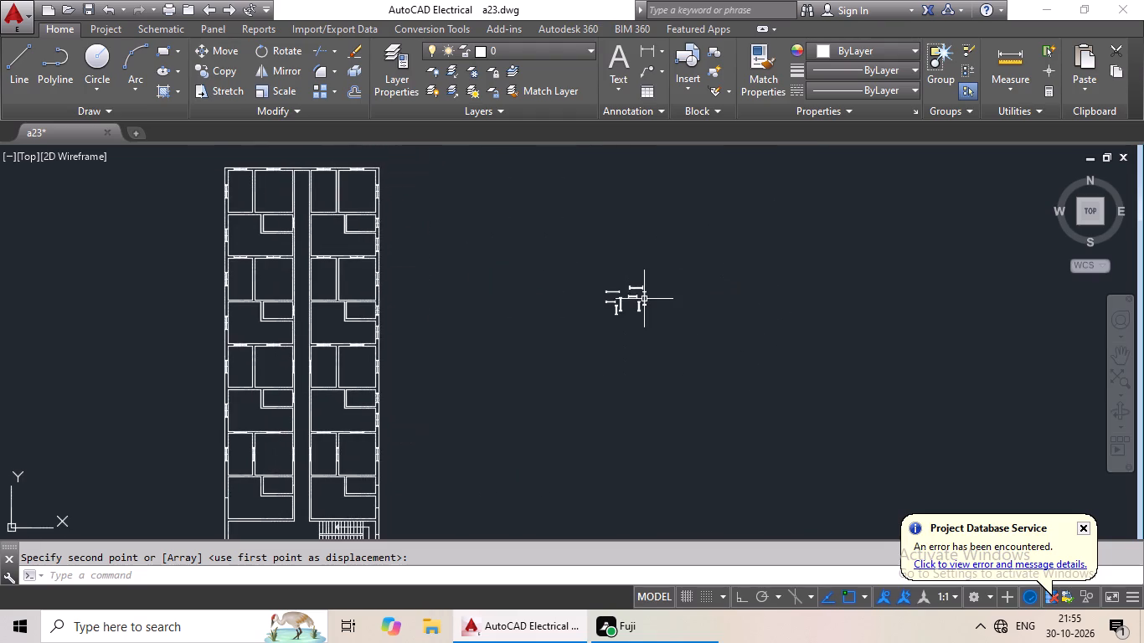
scroll(632, 306, "up", 4)
scroll(713, 287, "up", 3)
left_click_drag(628, 220, 495, 426)
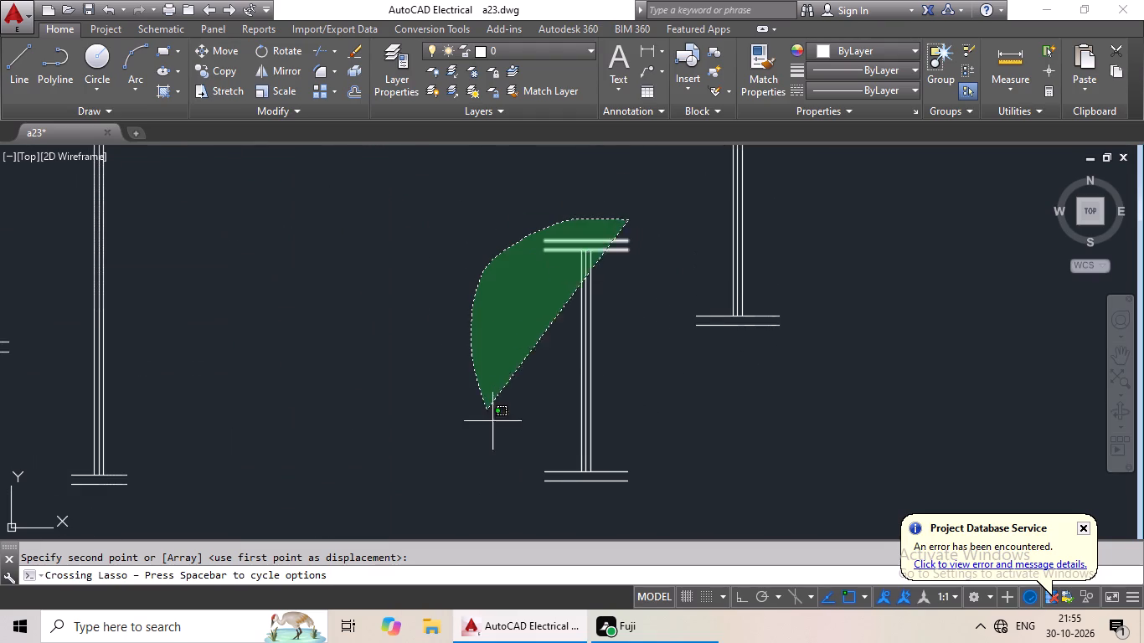
left_click_drag(495, 426, 660, 510)
left_click(224, 75)
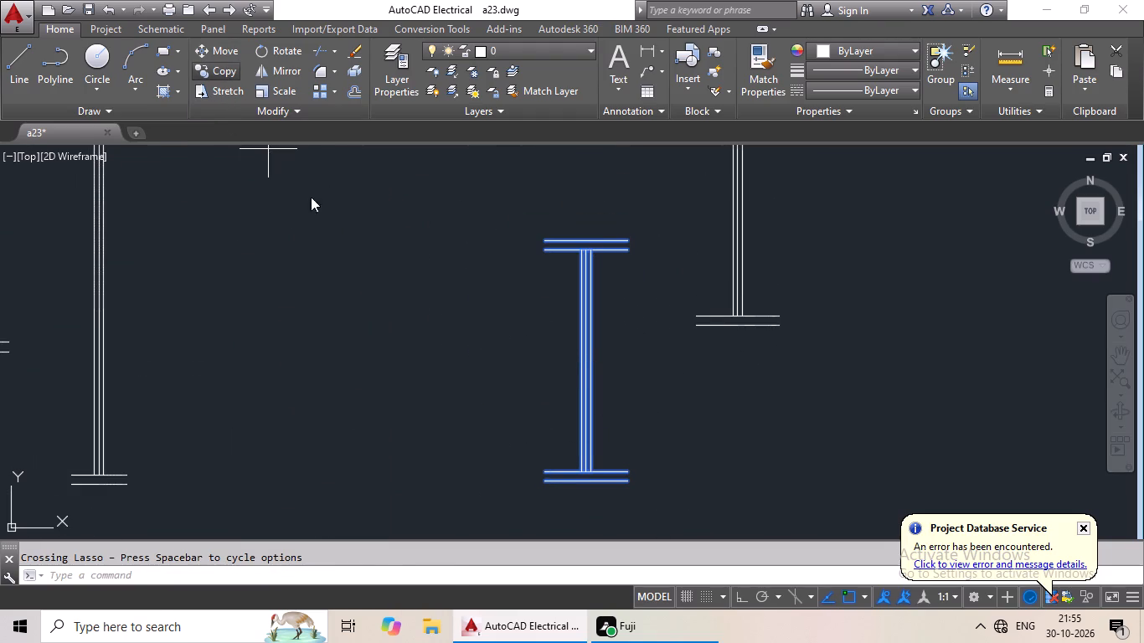
left_click(586, 364)
scroll(355, 384, "down", 3)
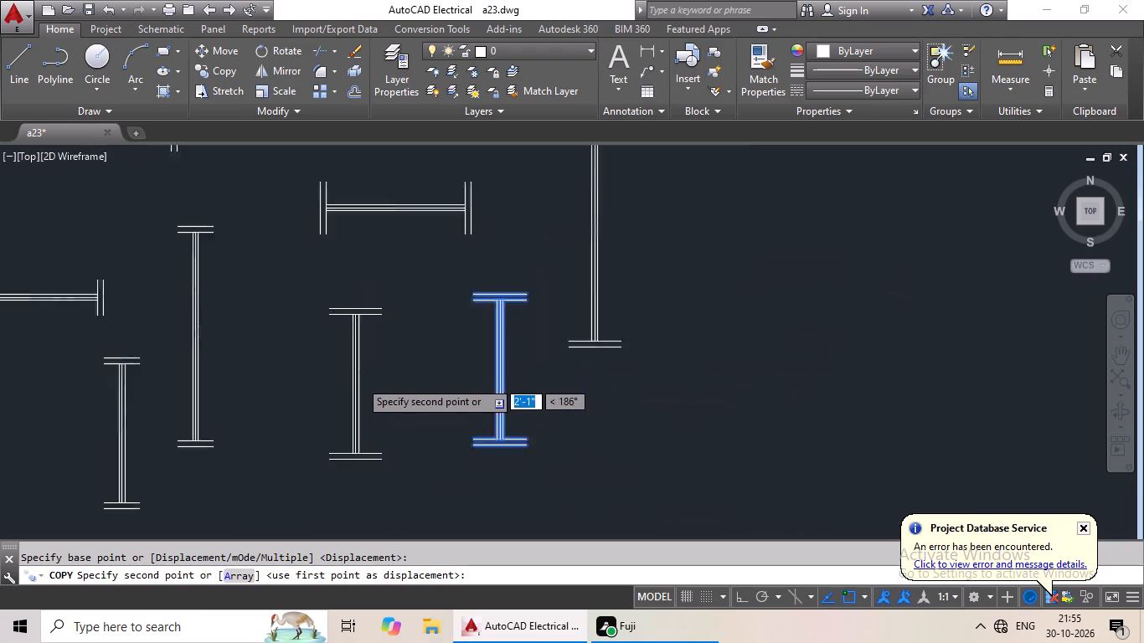
middle_click_drag(391, 354, 478, 285)
scroll(248, 447, "down", 2)
middle_click_drag(278, 420, 557, 214)
middle_click_drag(202, 389, 406, 235)
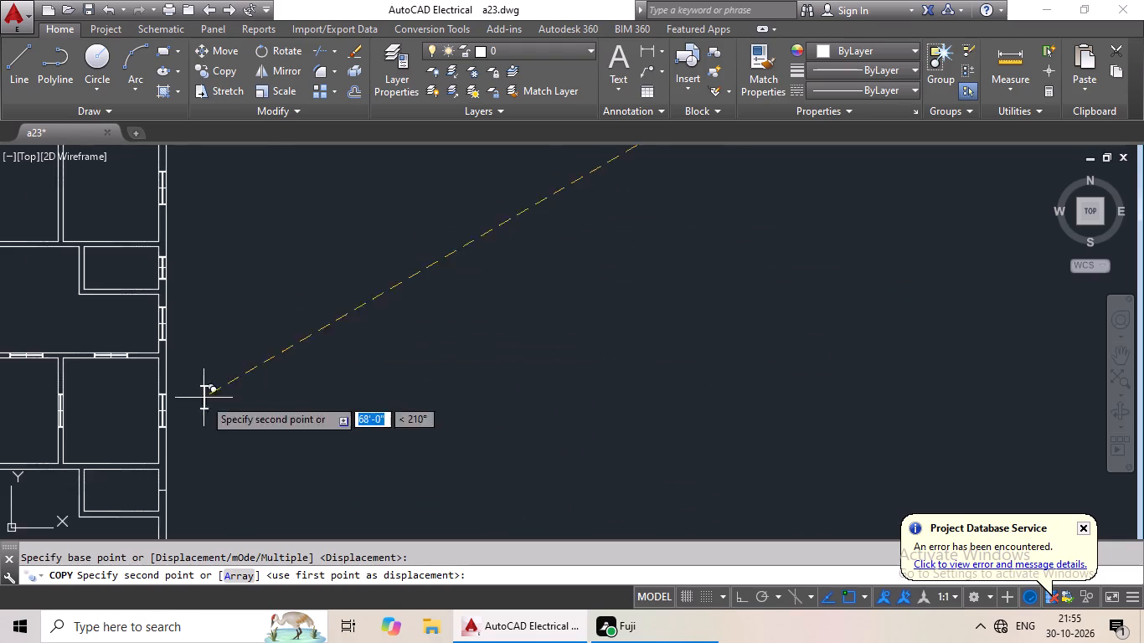
middle_click_drag(203, 396, 383, 258)
middle_click_drag(374, 380, 441, 320)
scroll(415, 296, "up", 3)
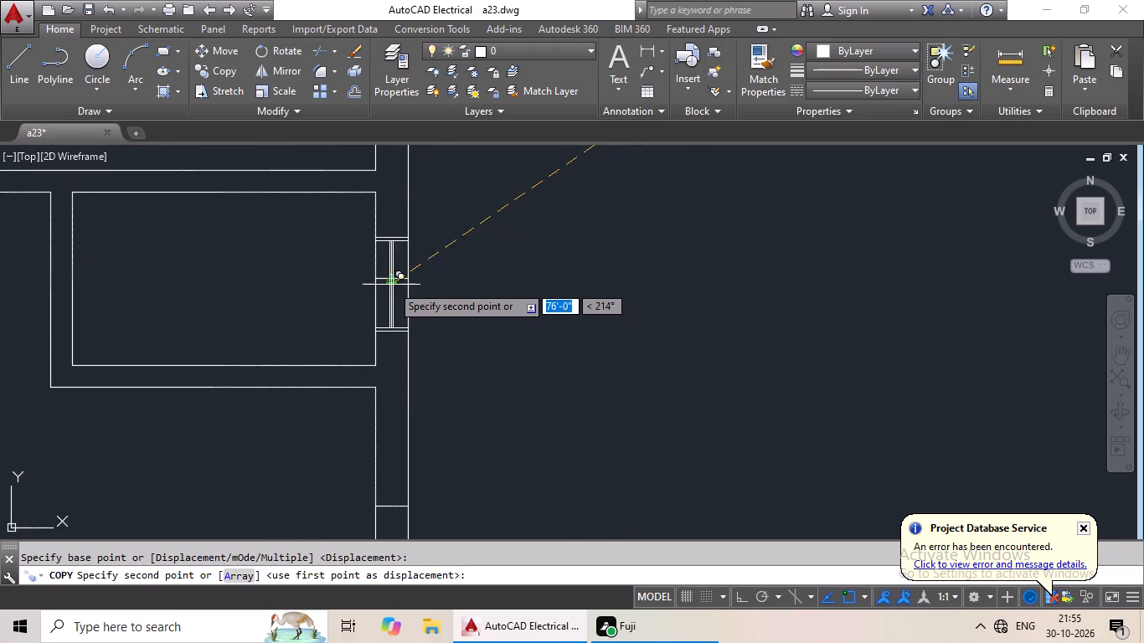
left_click(389, 280)
Copy the eastern set's 3' vertical symbol from its centre to the exterior east-wall marker of the eastern wing's L-shaped room directly north of the staircase.
scroll(540, 264, "down", 2)
scroll(718, 268, "down", 2)
middle_click_drag(727, 269, 501, 382)
middle_click_drag(626, 302, 477, 487)
middle_click_drag(567, 375, 514, 454)
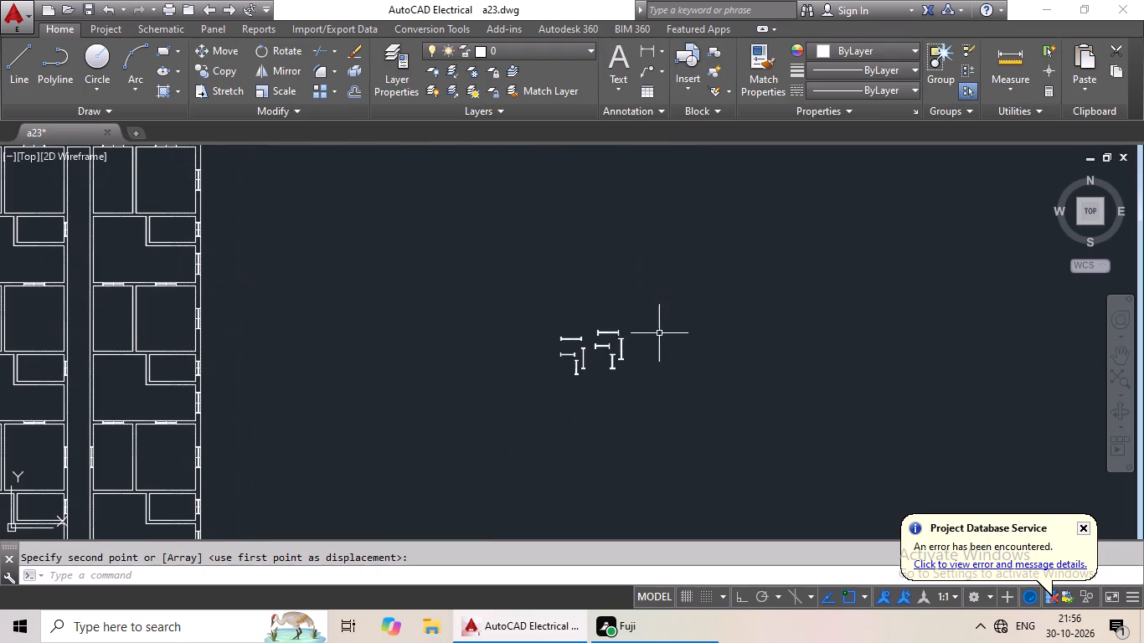
scroll(605, 342, "up", 5)
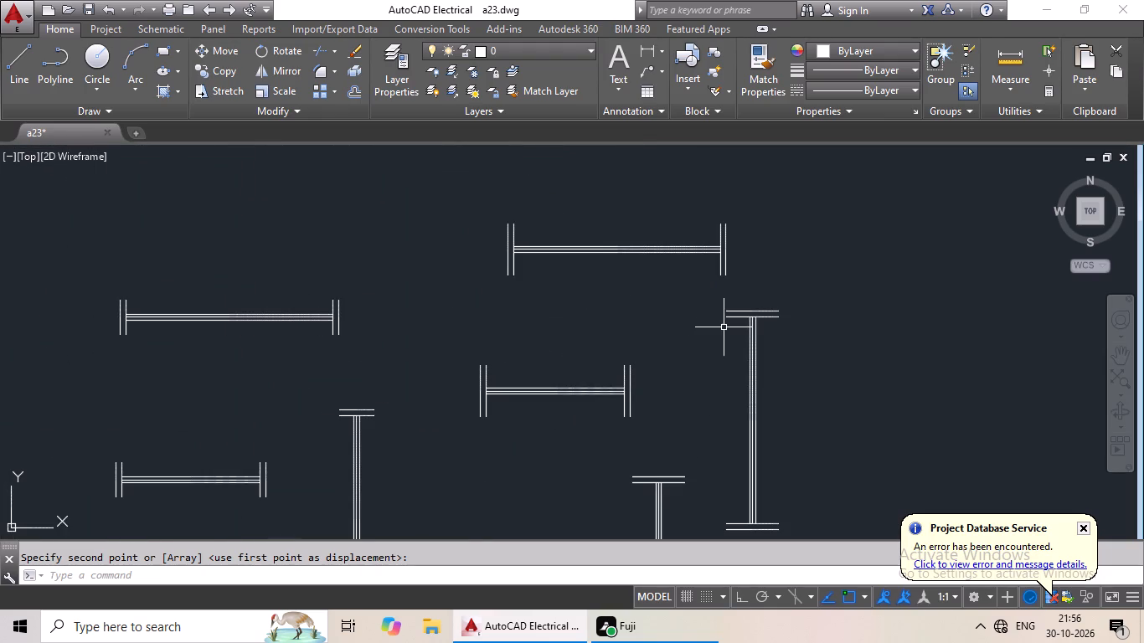
scroll(724, 327, "down", 1)
left_click_drag(781, 301, 744, 474)
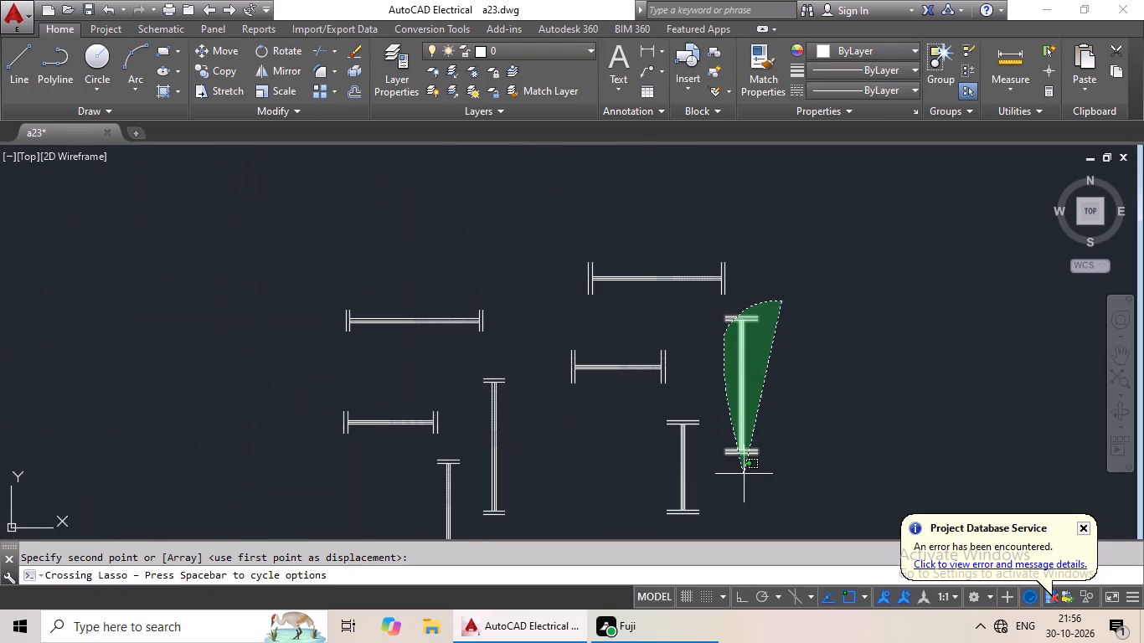
left_click_drag(744, 474, 763, 466)
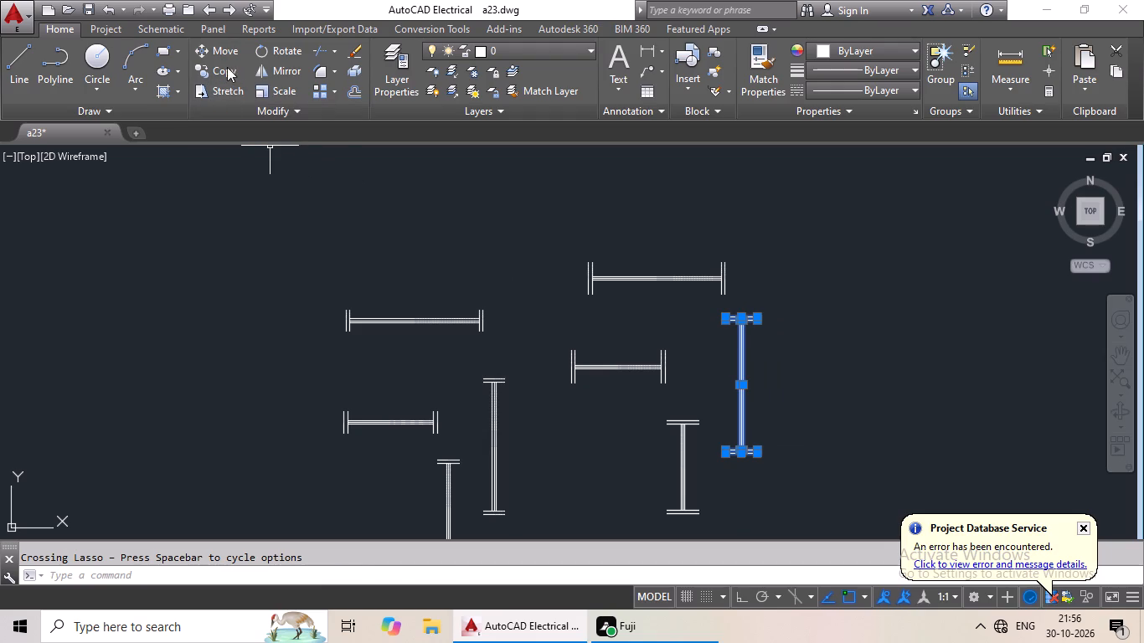
left_click(227, 67)
scroll(780, 385, "up", 2)
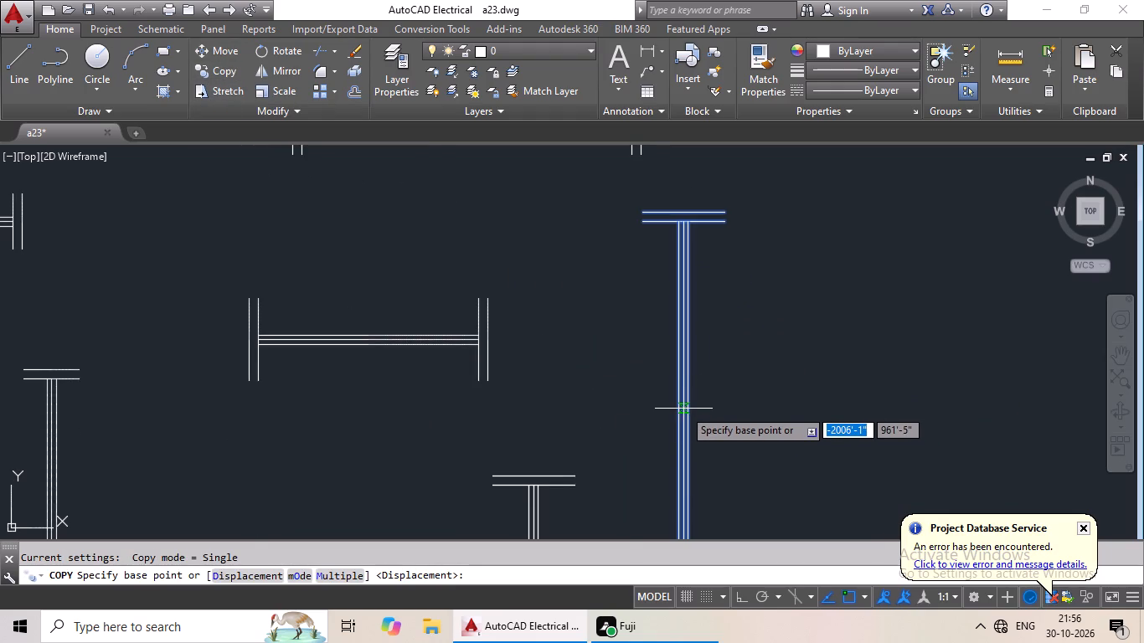
middle_click_drag(688, 471, 676, 373)
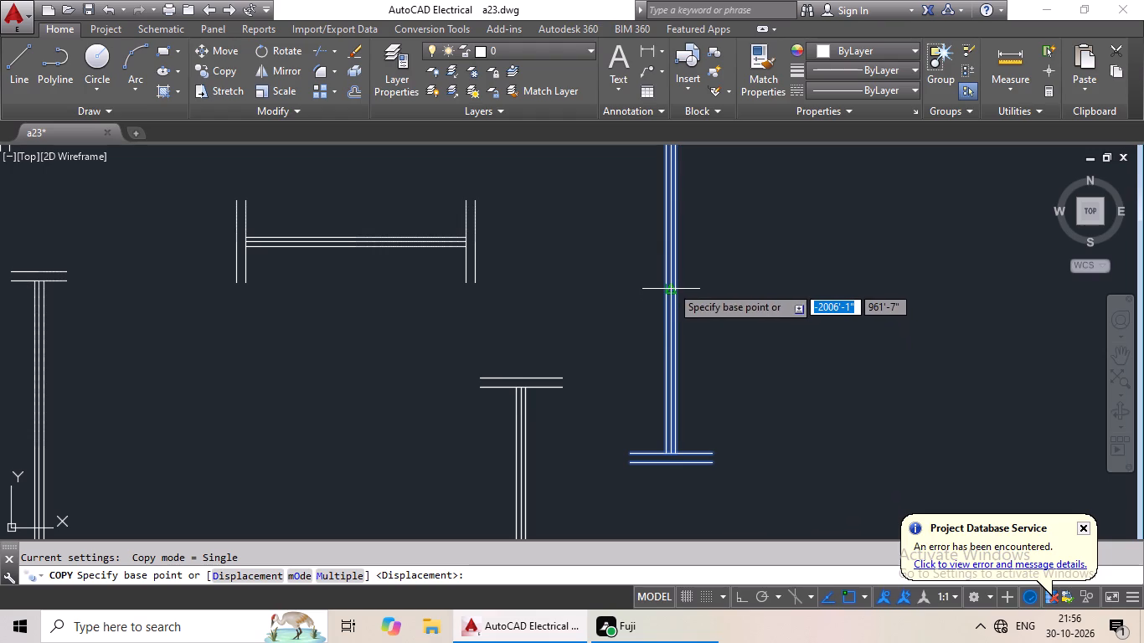
scroll(673, 287, "up", 2)
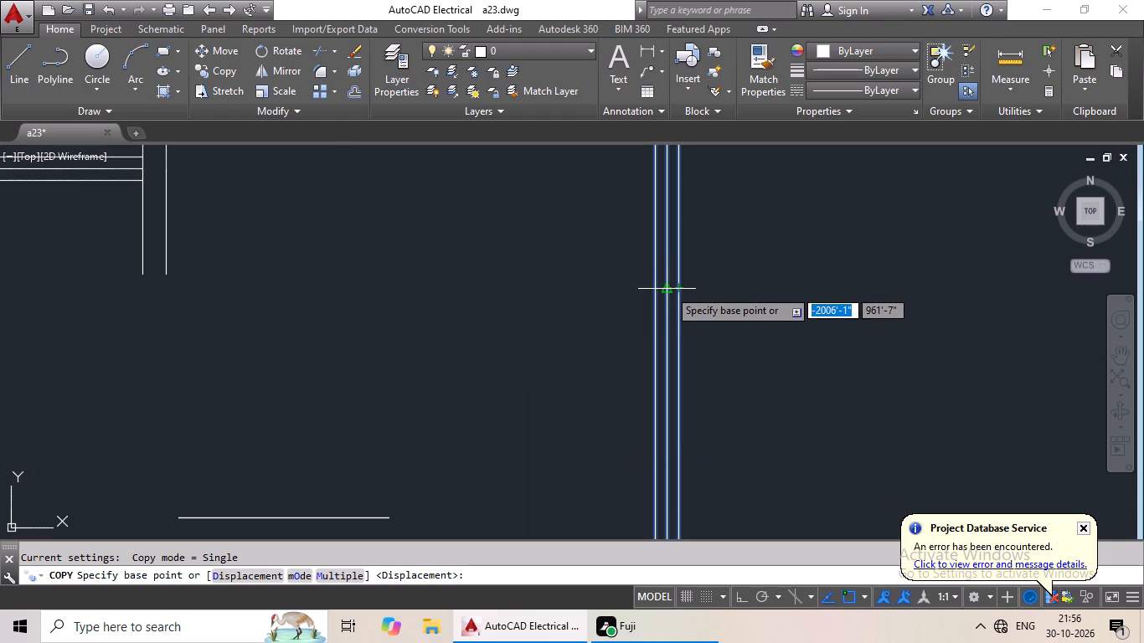
left_click(668, 289)
scroll(450, 394, "down", 2)
middle_click_drag(441, 398, 573, 228)
scroll(513, 305, "down", 3)
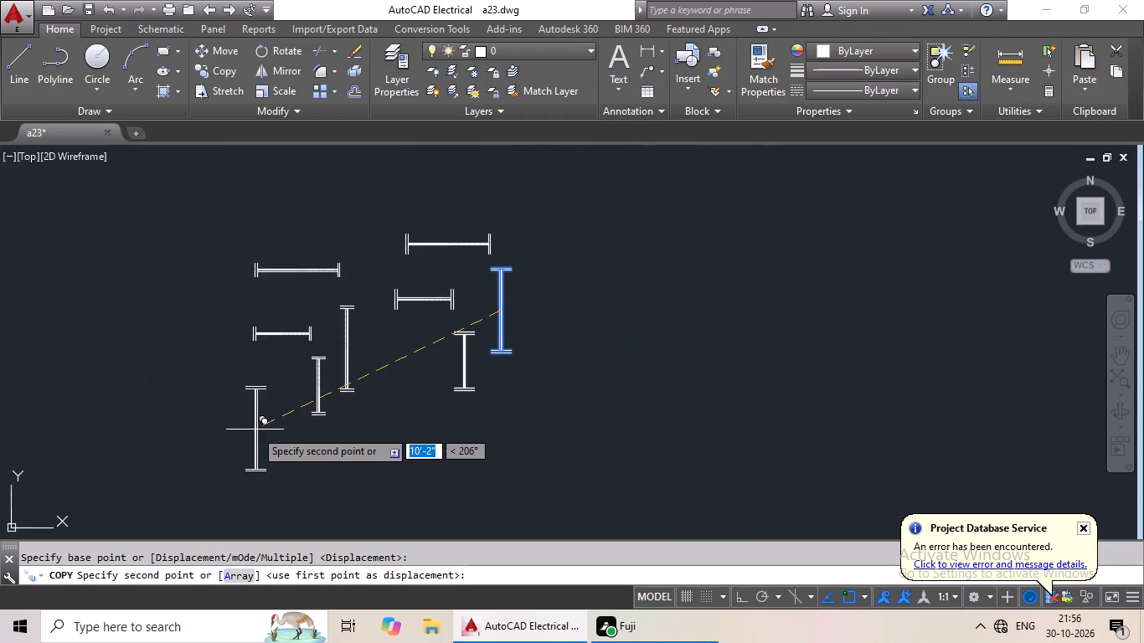
middle_click_drag(255, 428, 559, 242)
scroll(557, 261, "down", 1)
middle_click_drag(428, 355, 621, 203)
middle_click_drag(485, 329, 667, 215)
scroll(358, 356, "down", 1)
middle_click_drag(420, 316, 544, 240)
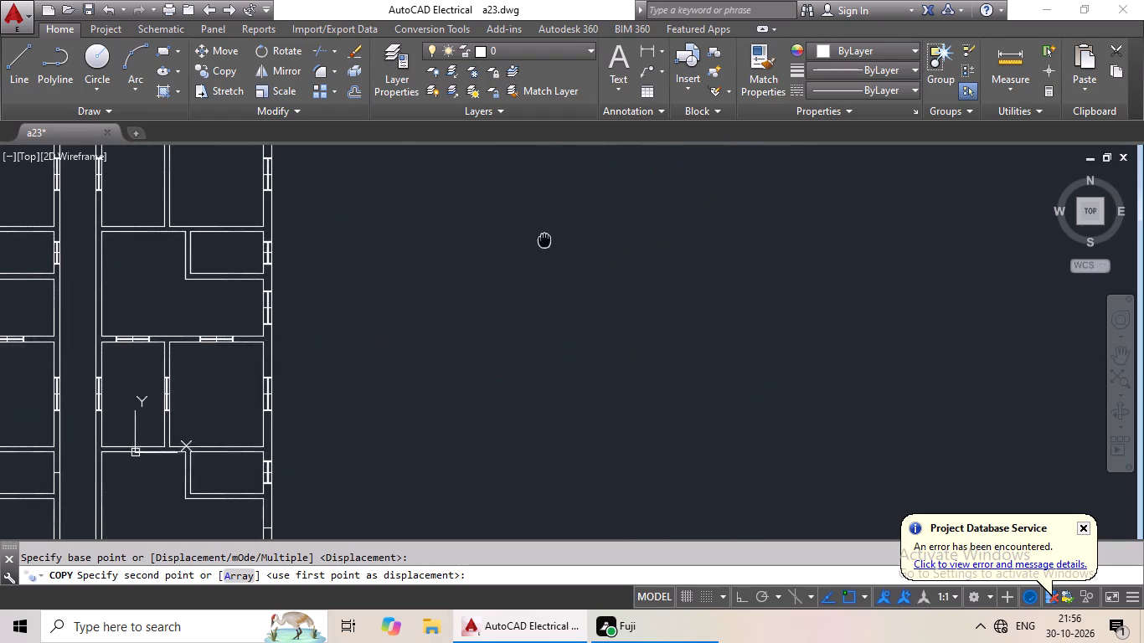
middle_click_drag(544, 240, 545, 240)
middle_click_drag(520, 358, 625, 239)
middle_click_drag(603, 363, 680, 287)
scroll(470, 342, "up", 3)
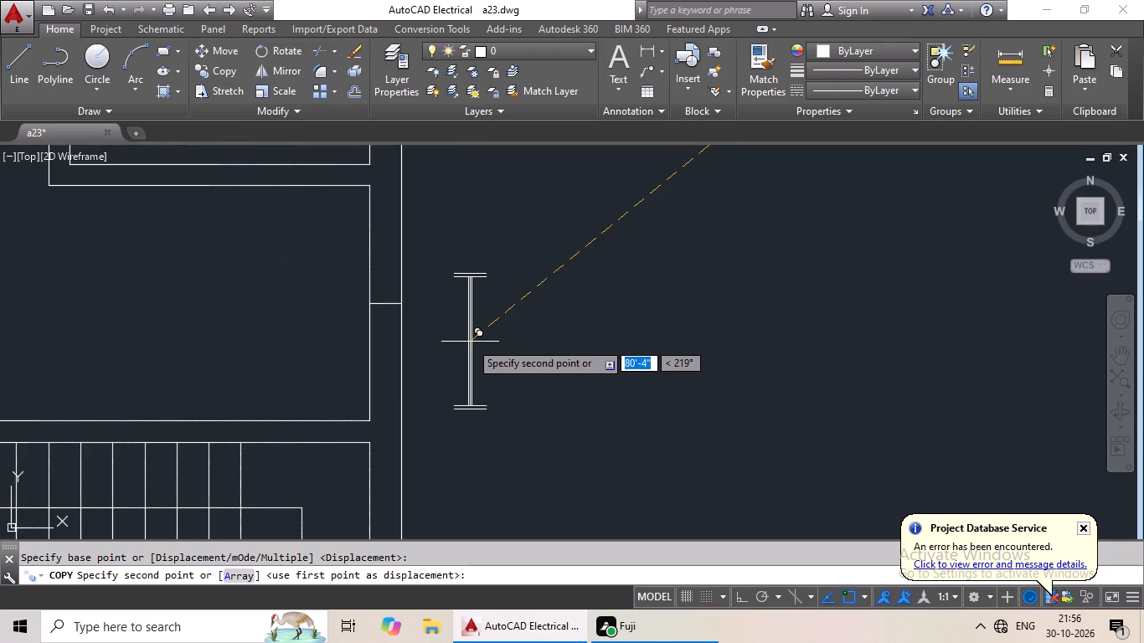
left_click(384, 305)
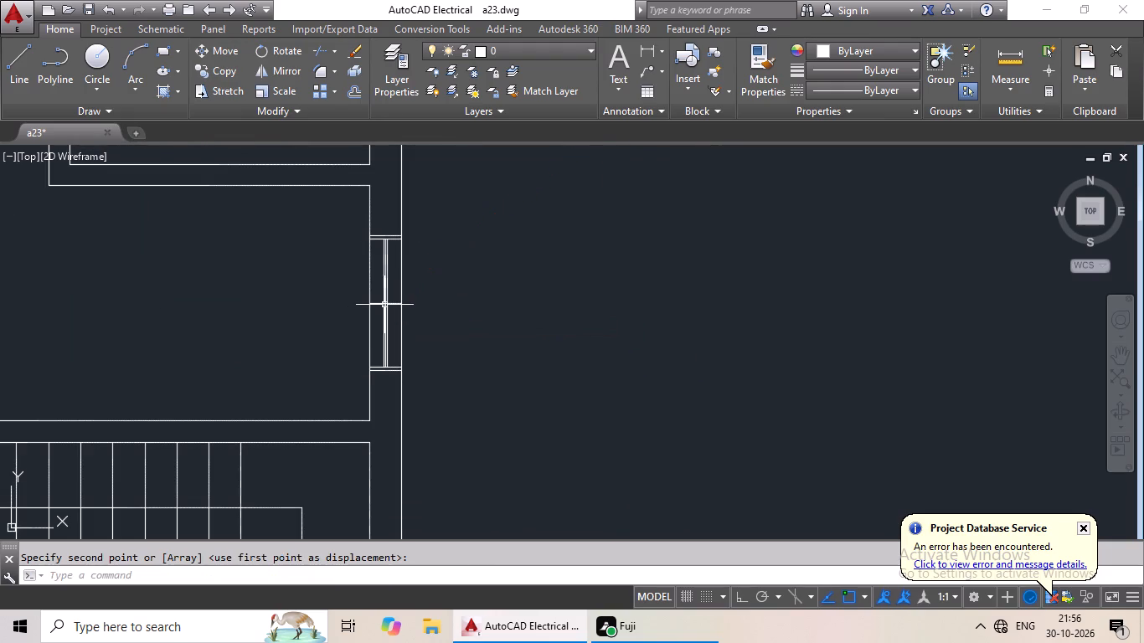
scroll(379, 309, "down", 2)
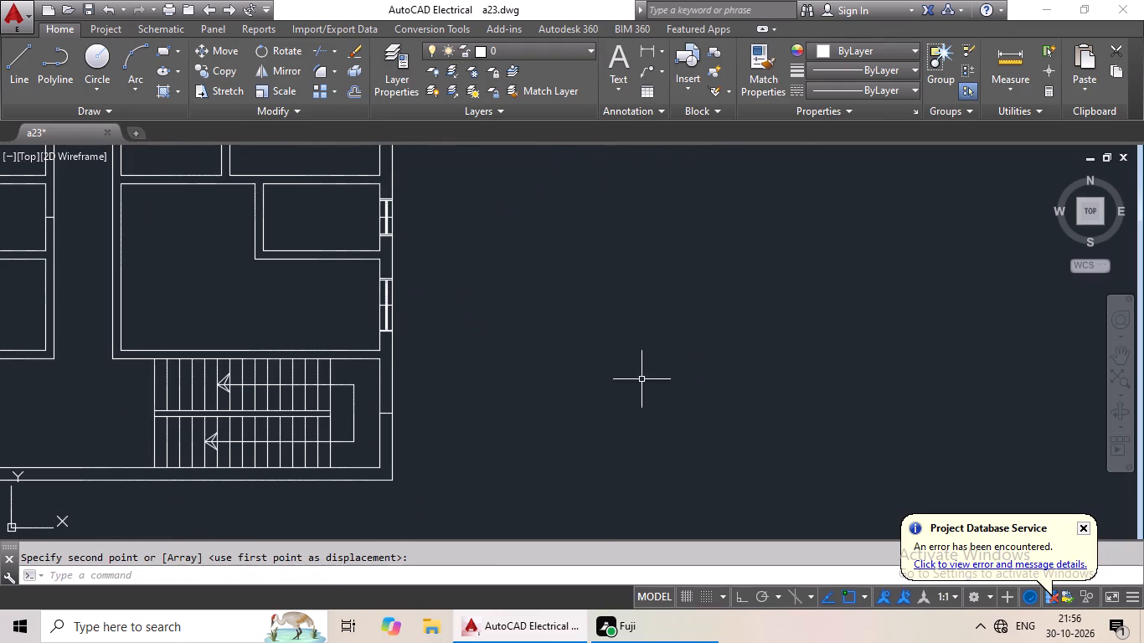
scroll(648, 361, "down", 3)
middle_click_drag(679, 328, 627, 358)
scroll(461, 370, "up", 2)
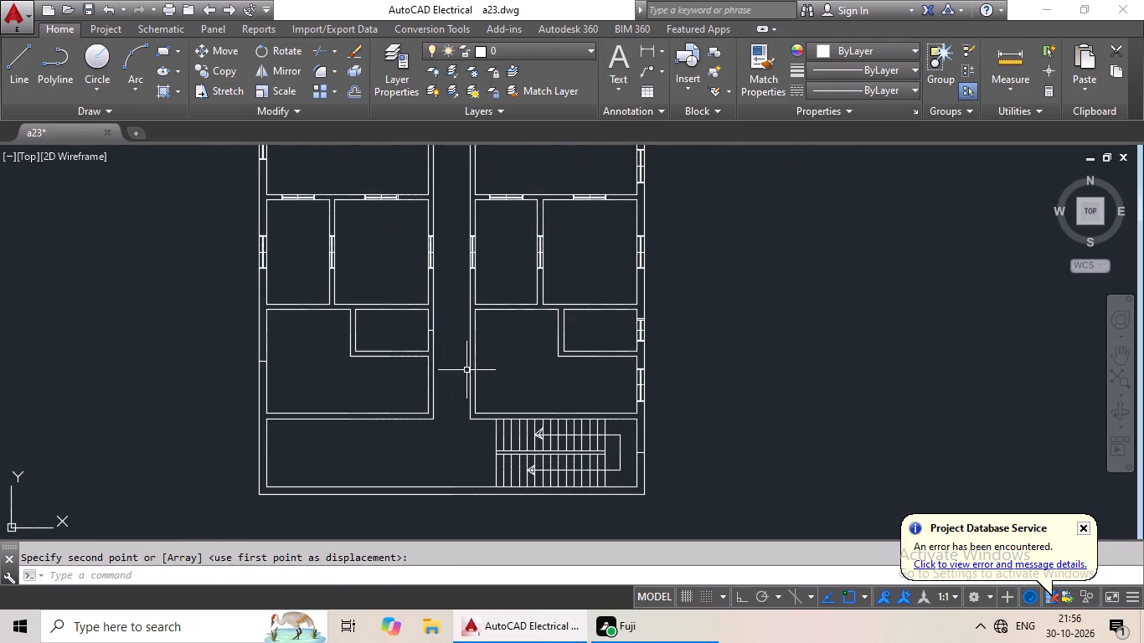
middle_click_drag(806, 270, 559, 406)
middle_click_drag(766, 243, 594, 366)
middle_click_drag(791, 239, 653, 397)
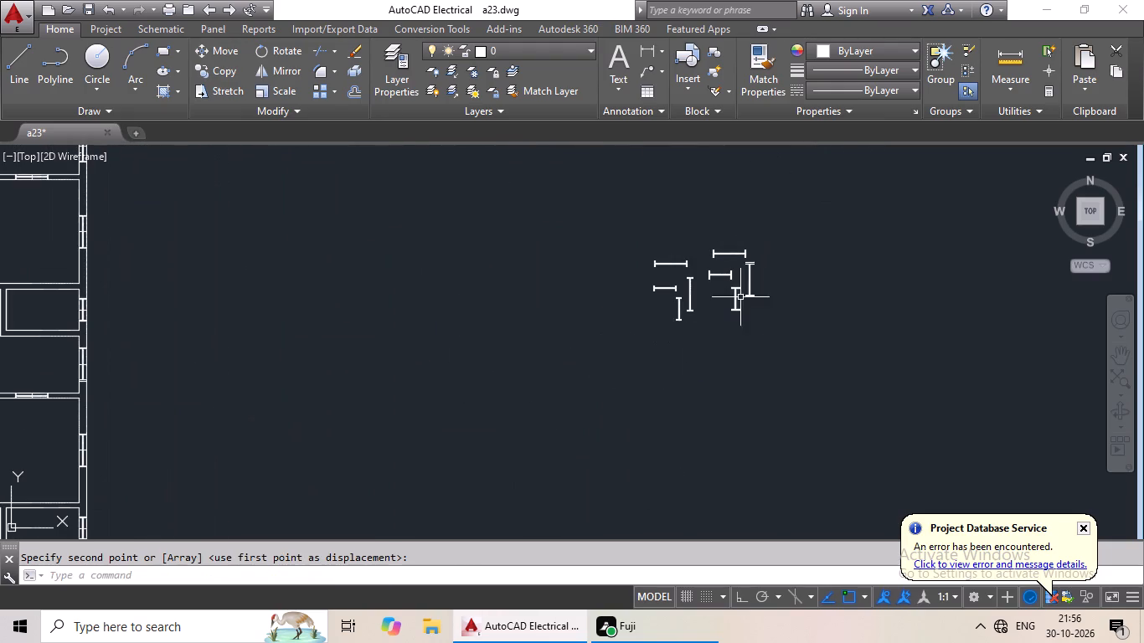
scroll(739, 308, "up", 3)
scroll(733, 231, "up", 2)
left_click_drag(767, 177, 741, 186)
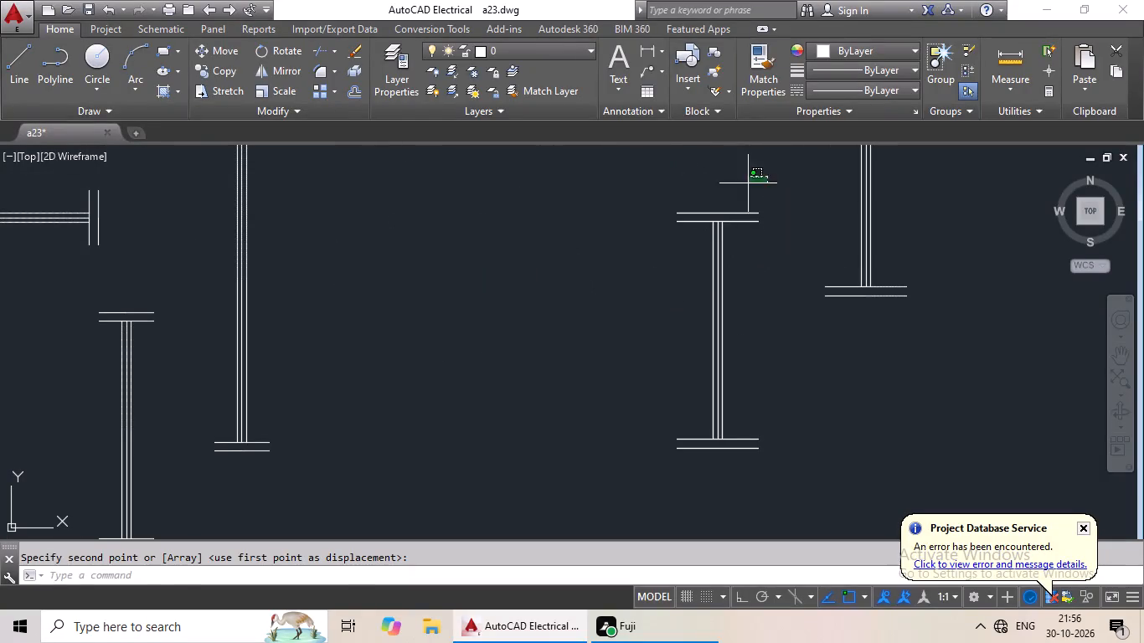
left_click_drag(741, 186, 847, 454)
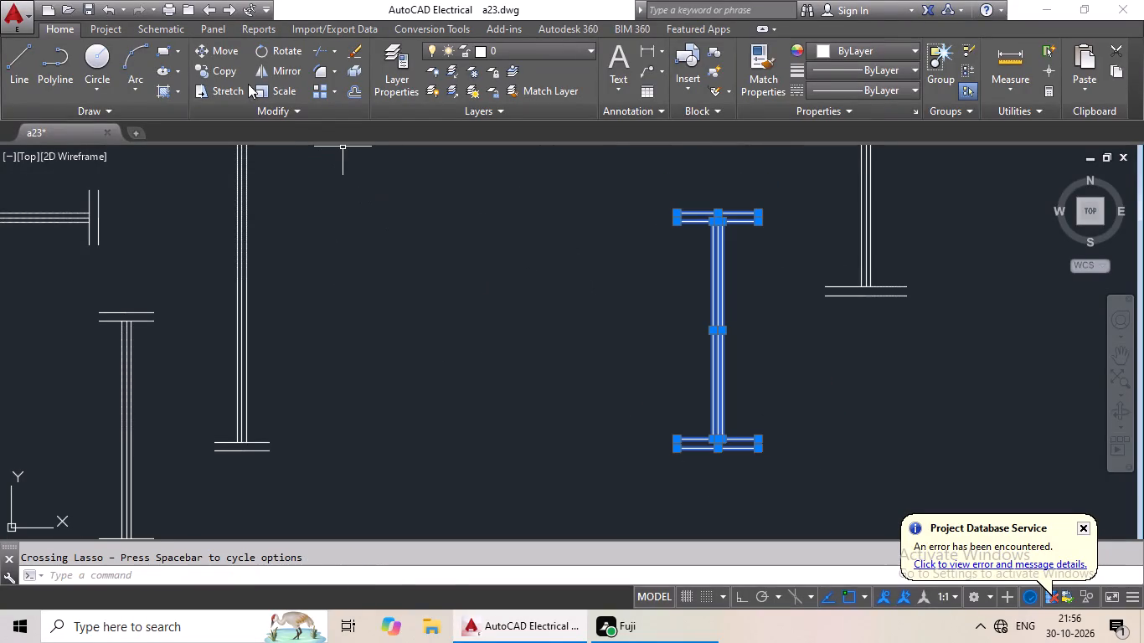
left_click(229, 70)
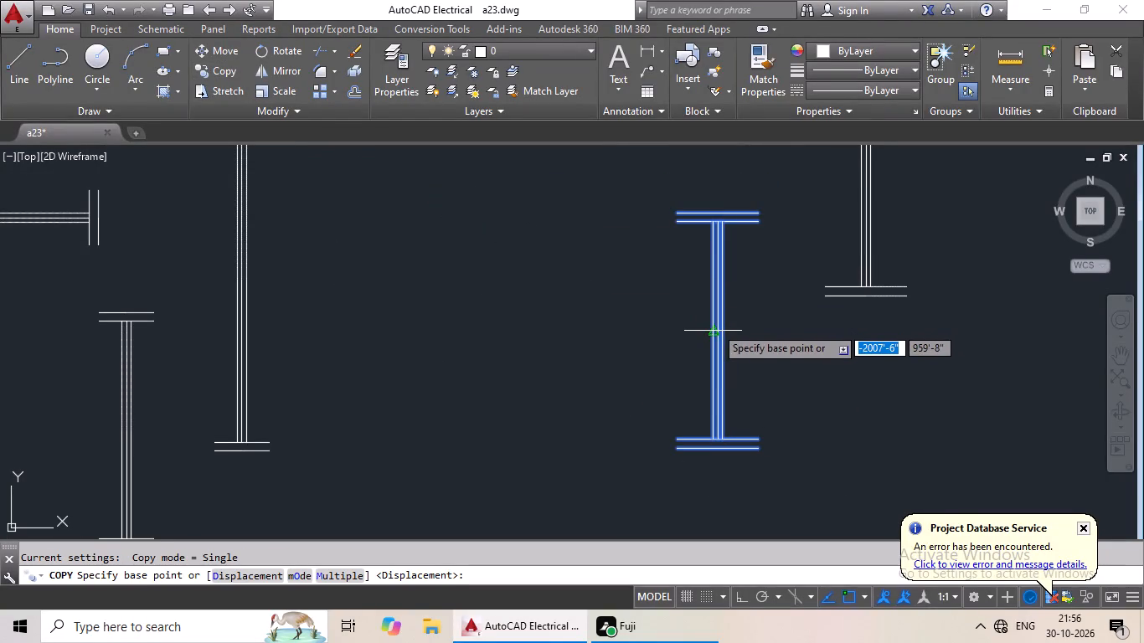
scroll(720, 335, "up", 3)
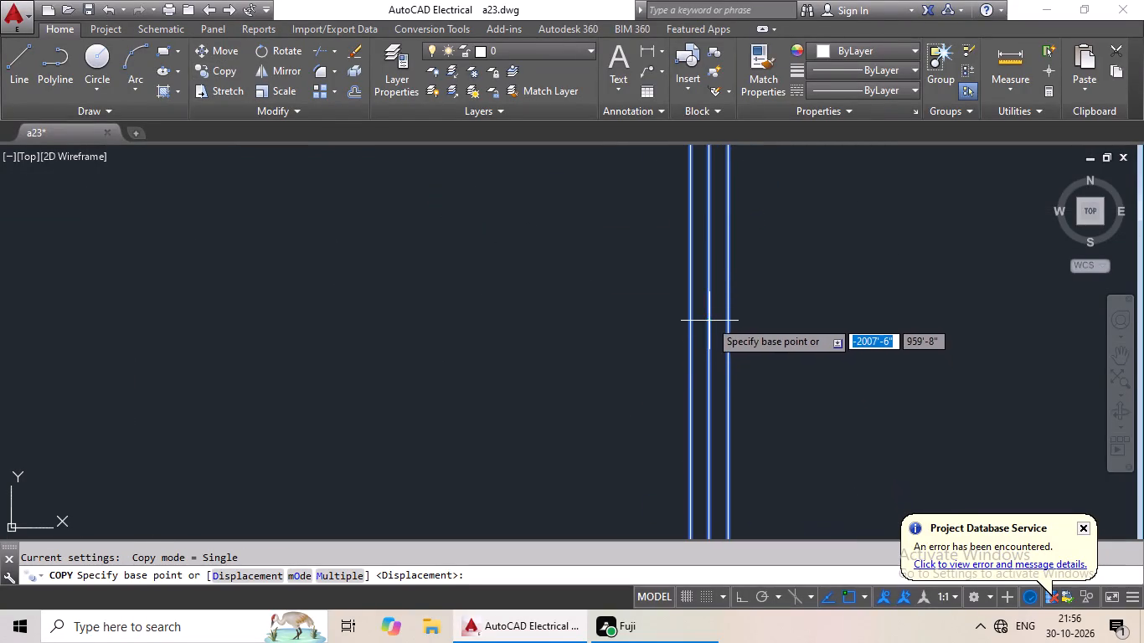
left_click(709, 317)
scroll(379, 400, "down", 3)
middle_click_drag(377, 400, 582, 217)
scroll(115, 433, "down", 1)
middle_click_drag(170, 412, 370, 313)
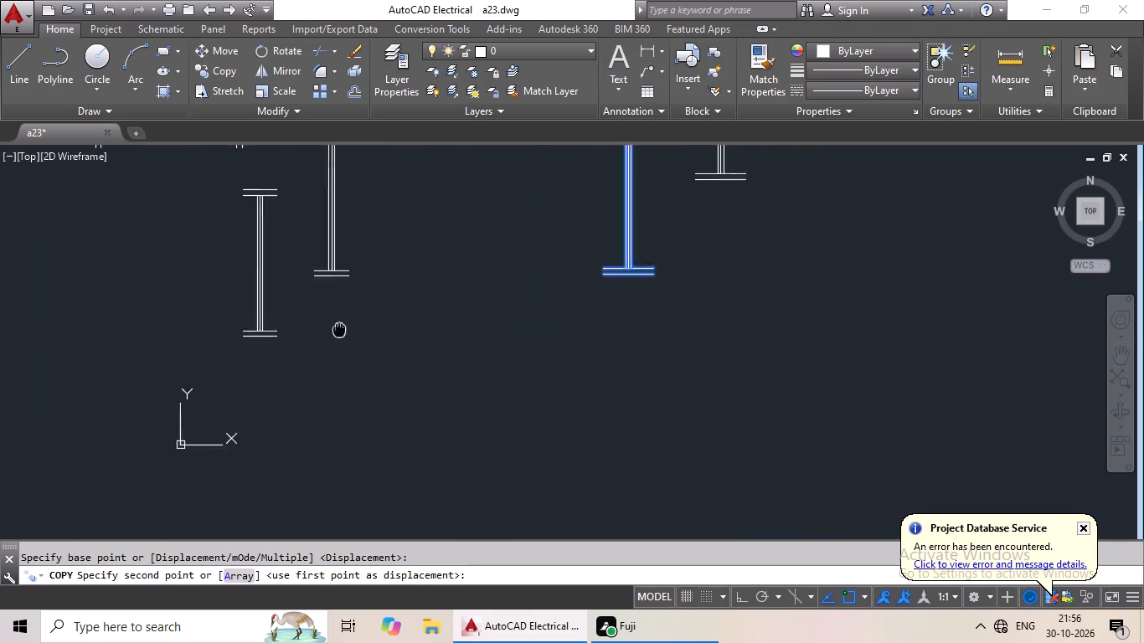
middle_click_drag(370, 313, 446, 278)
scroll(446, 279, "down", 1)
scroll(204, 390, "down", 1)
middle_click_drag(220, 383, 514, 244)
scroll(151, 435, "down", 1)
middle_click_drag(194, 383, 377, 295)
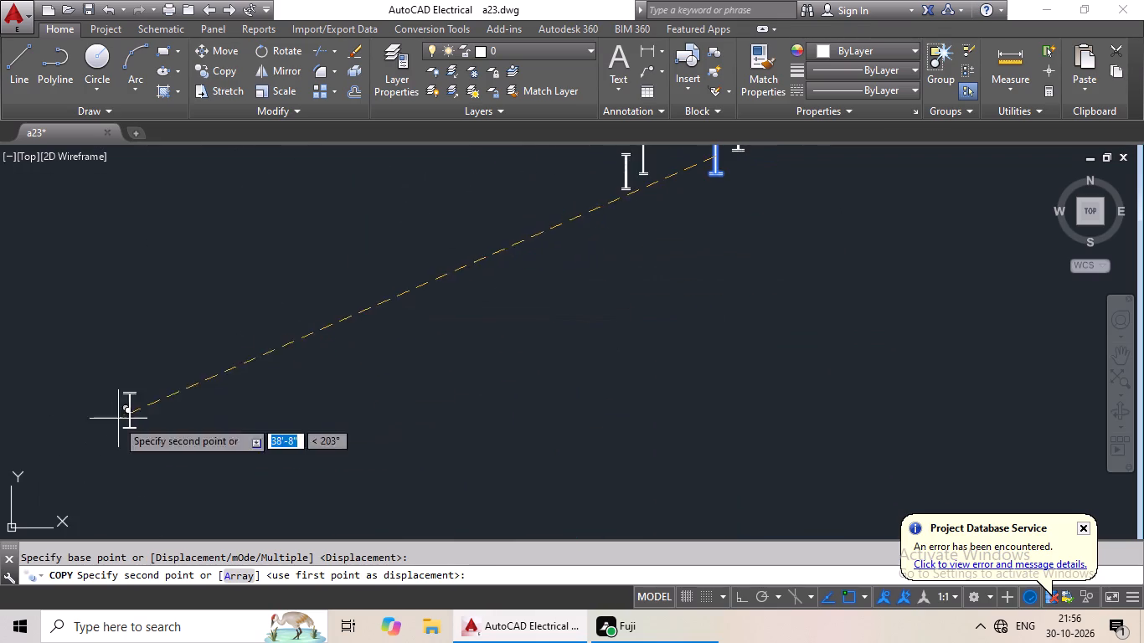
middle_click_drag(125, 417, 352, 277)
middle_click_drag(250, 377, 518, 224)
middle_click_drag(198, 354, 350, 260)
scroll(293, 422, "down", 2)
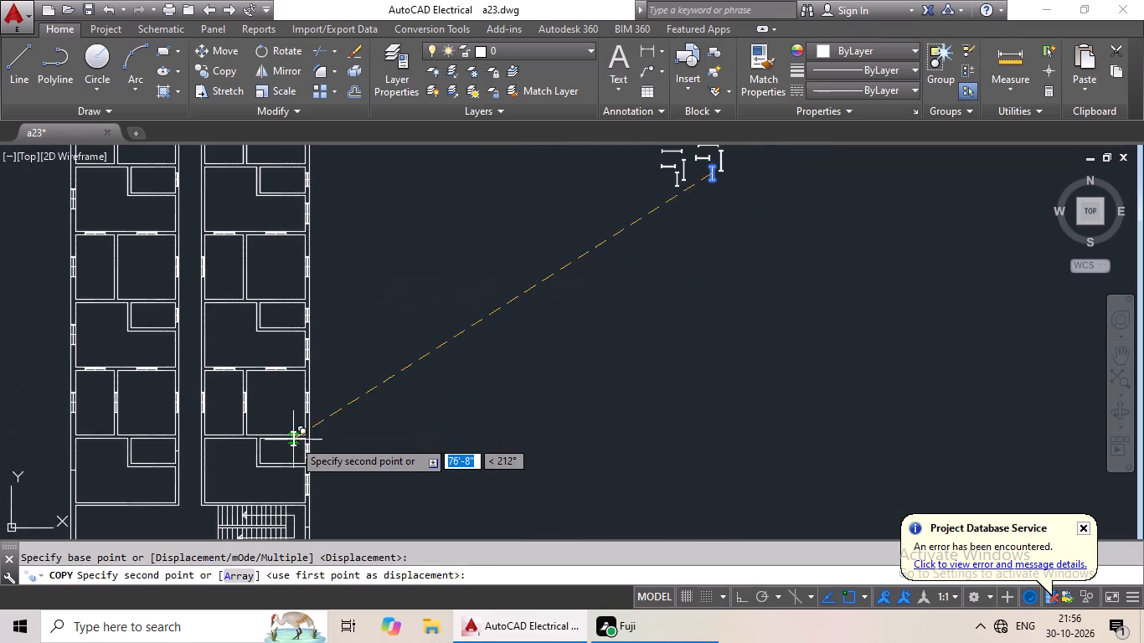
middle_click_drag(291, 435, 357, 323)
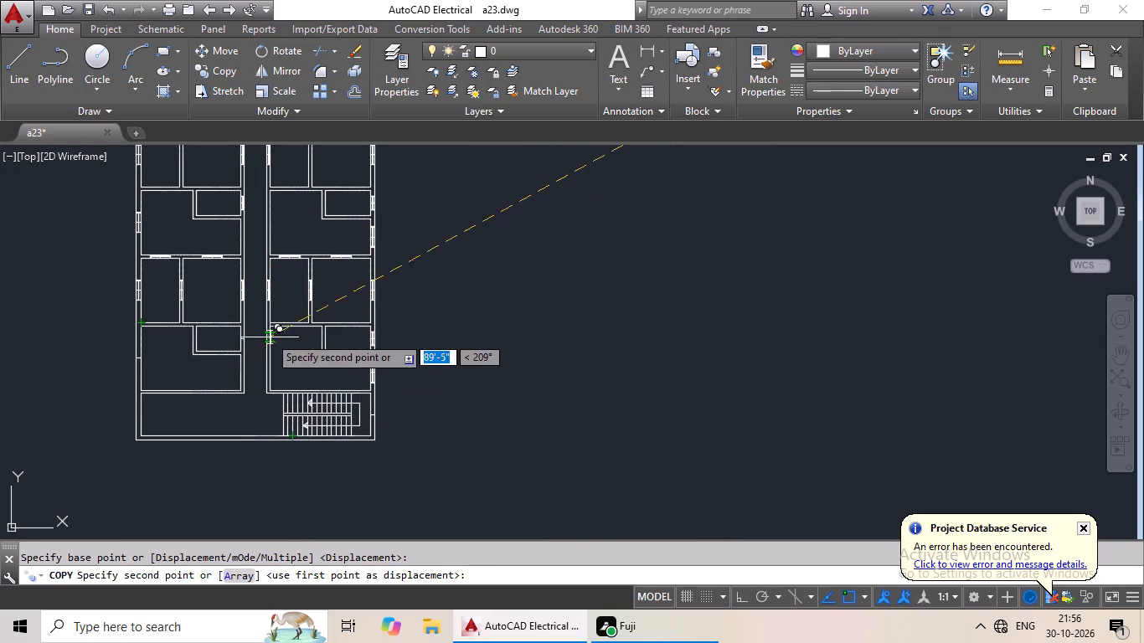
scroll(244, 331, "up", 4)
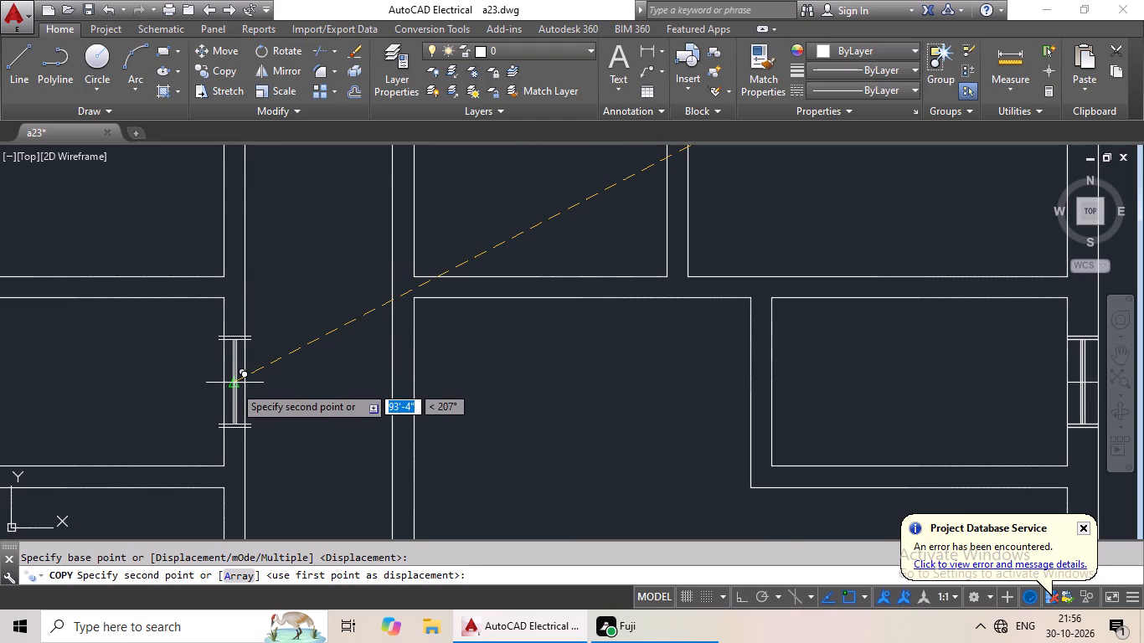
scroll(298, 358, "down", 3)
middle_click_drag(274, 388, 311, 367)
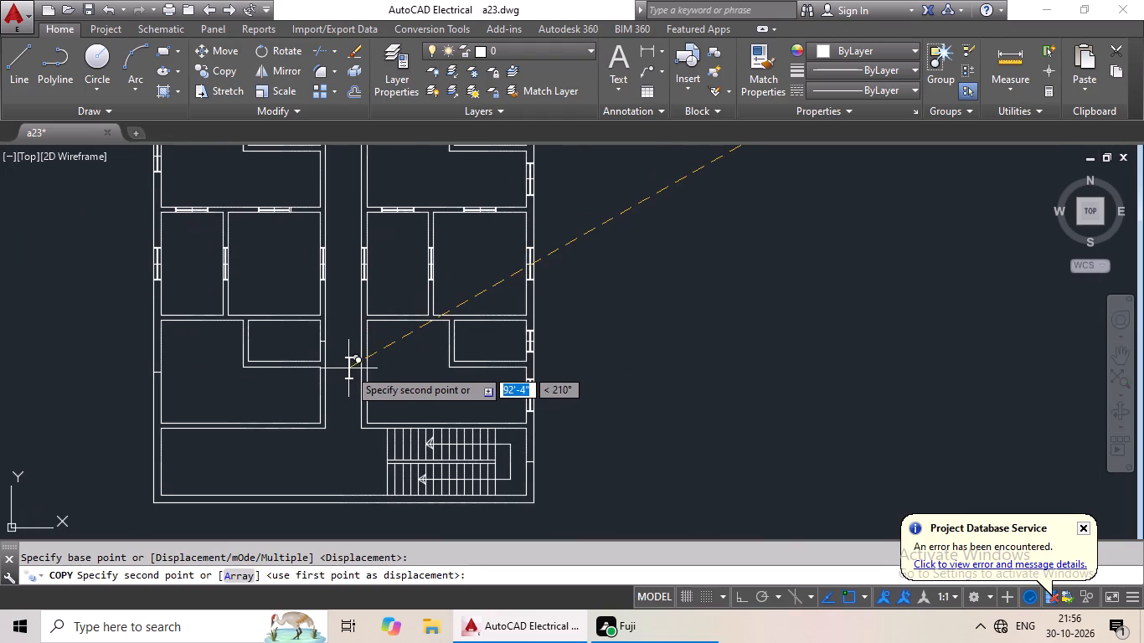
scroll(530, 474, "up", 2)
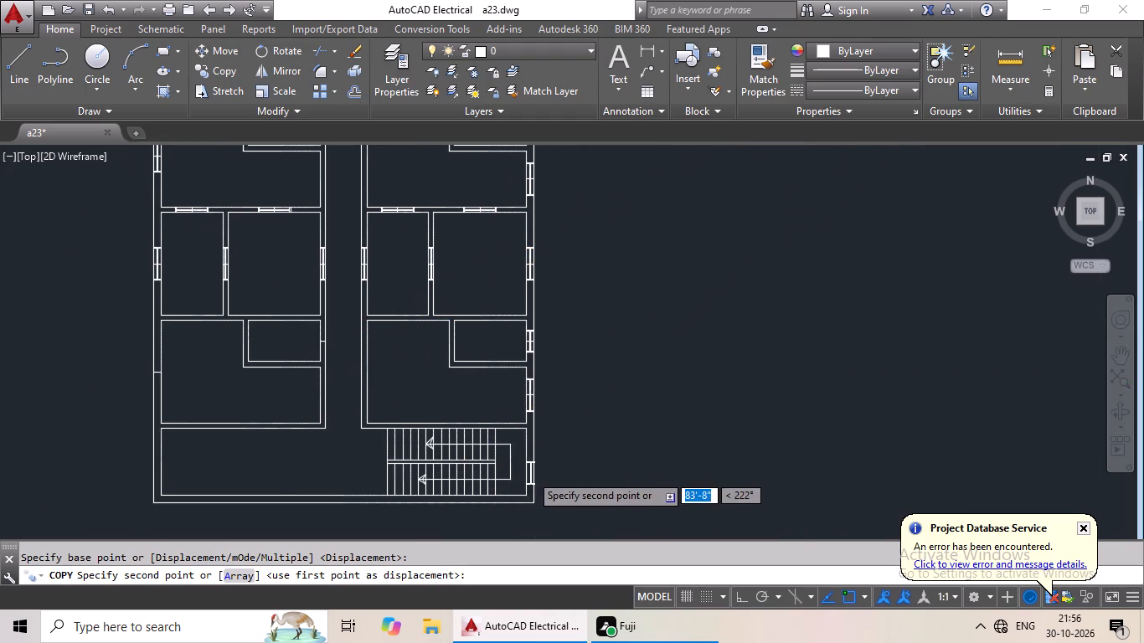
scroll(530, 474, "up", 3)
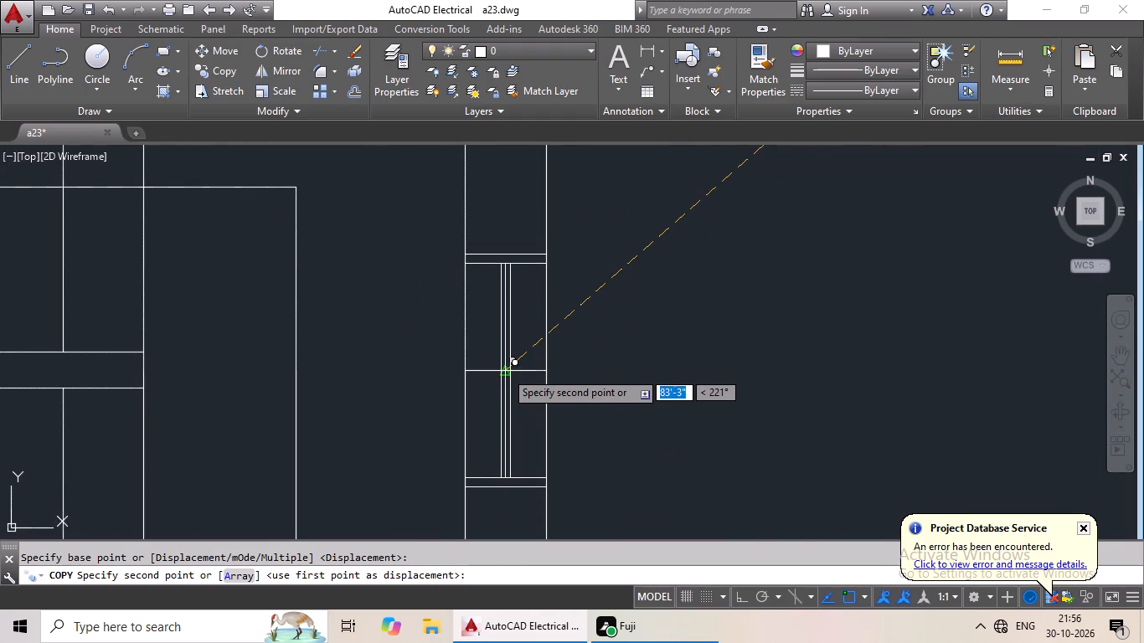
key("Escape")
Copy the western set's 2' vertical symbol from its centre to the corridor-side east-wall marker of the western wing's southernmost small room.
scroll(543, 348, "down", 6)
middle_click_drag(742, 301, 662, 347)
middle_click_drag(737, 287, 729, 293)
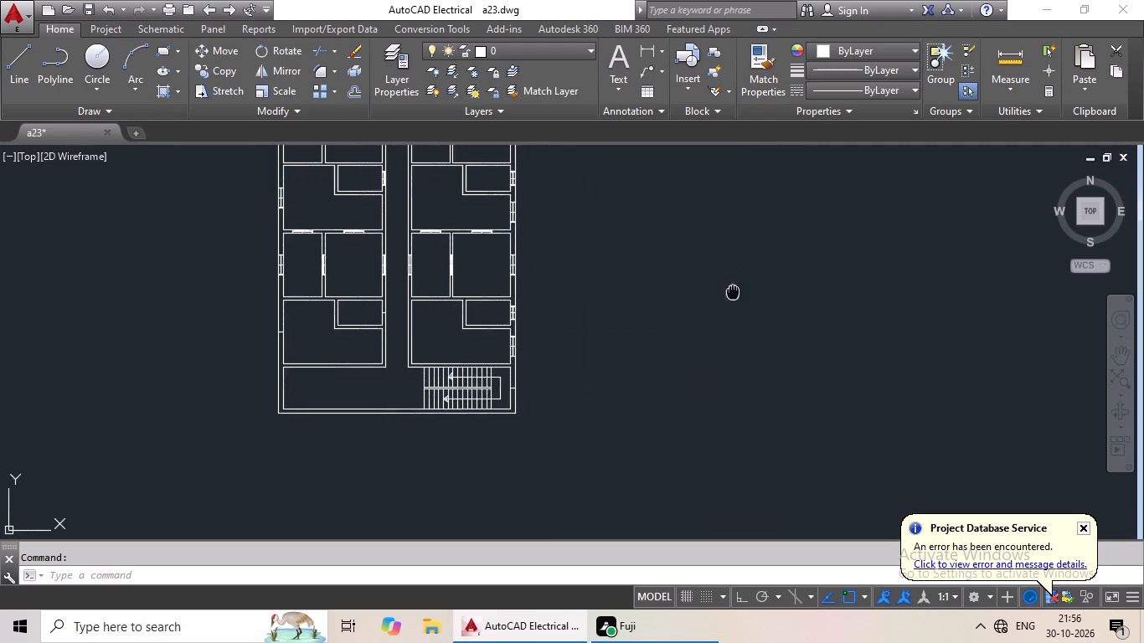
middle_click_drag(729, 293, 554, 373)
middle_click_drag(739, 290, 503, 433)
middle_click_drag(675, 314, 647, 345)
scroll(431, 297, "up", 4)
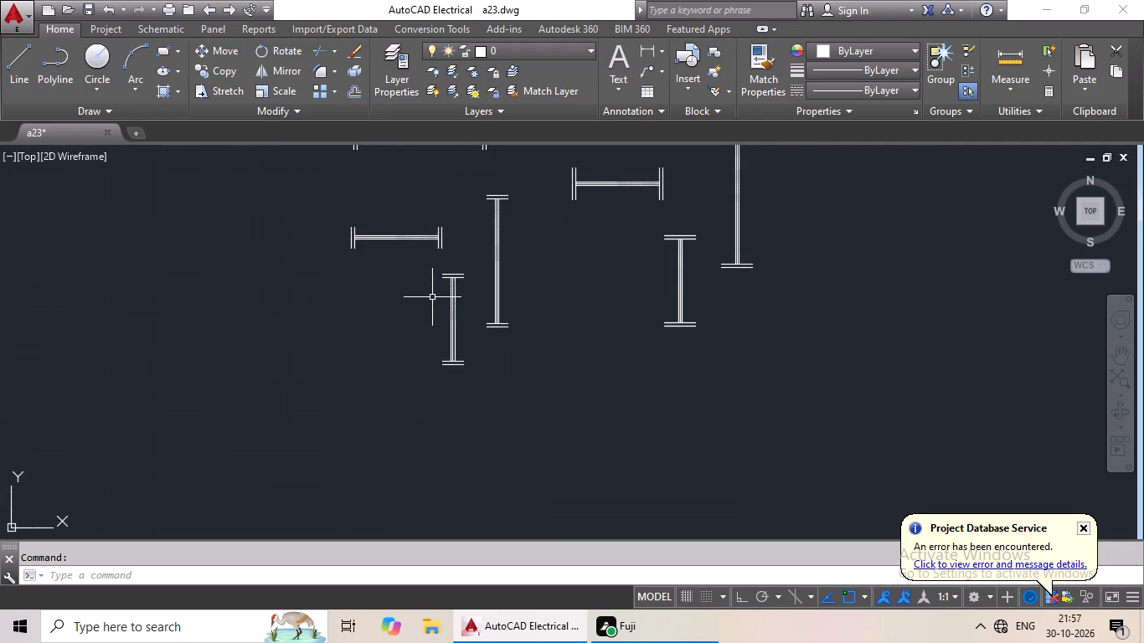
scroll(446, 279, "up", 2)
left_click_drag(472, 239, 565, 522)
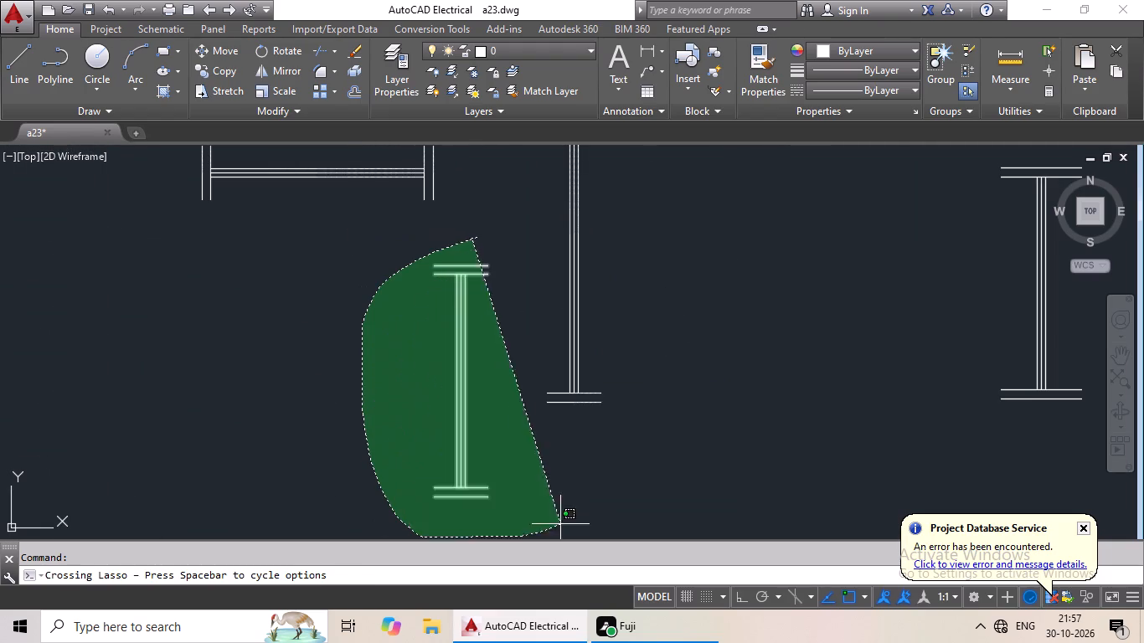
left_click_drag(565, 522, 572, 520)
left_click(215, 75)
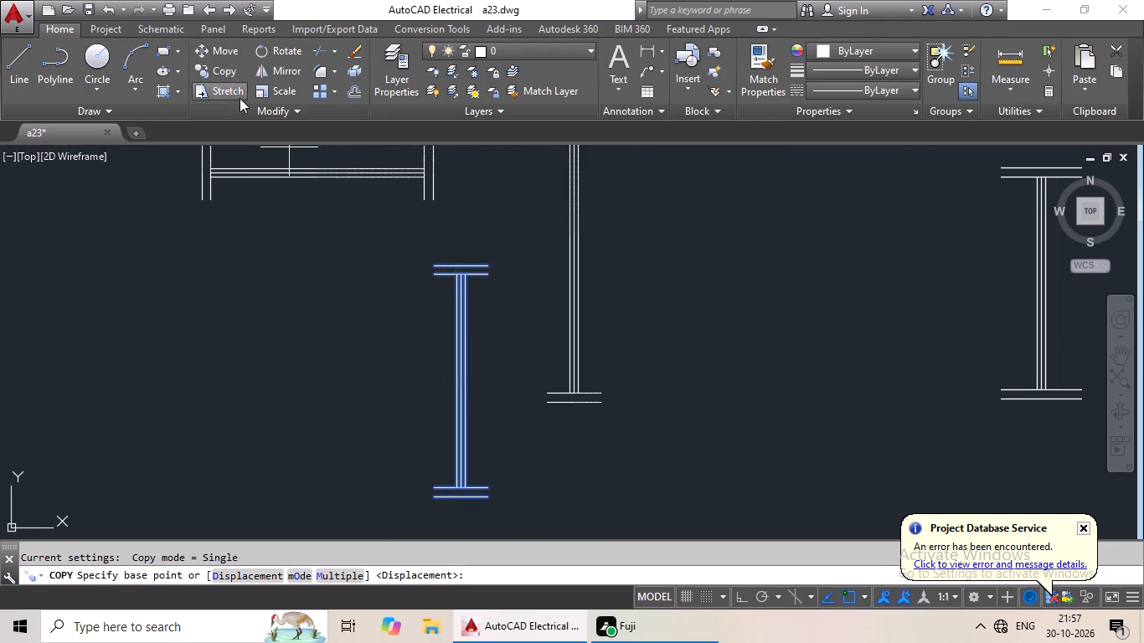
scroll(463, 381, "up", 1)
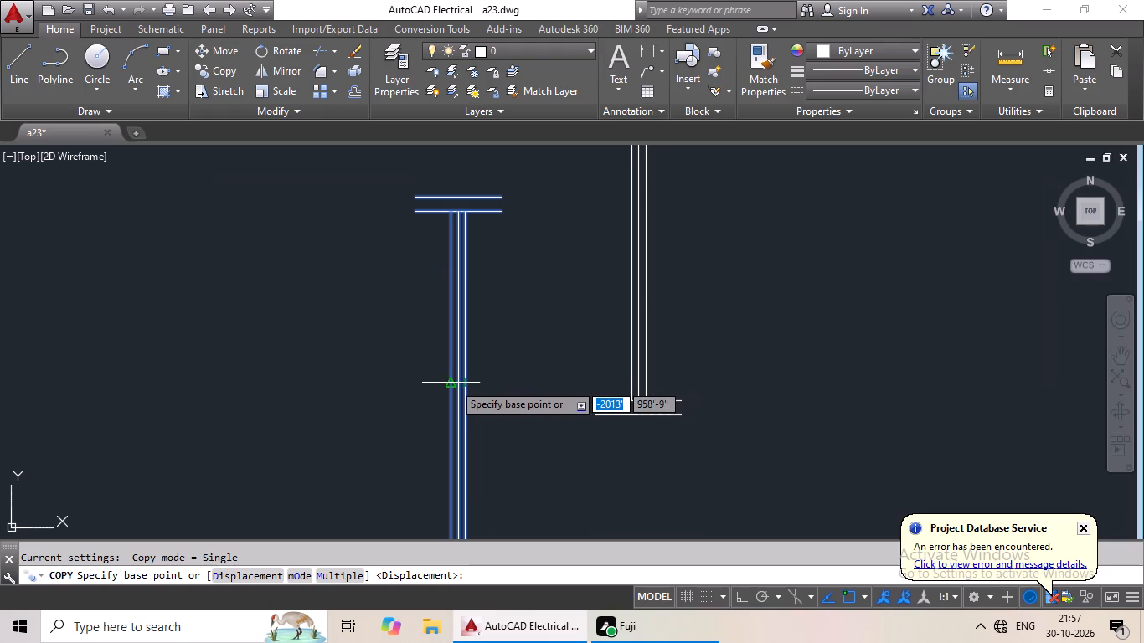
left_click_drag(461, 379, 454, 387)
scroll(174, 439, "down", 4)
middle_click_drag(227, 405, 363, 334)
scroll(139, 379, "down", 3)
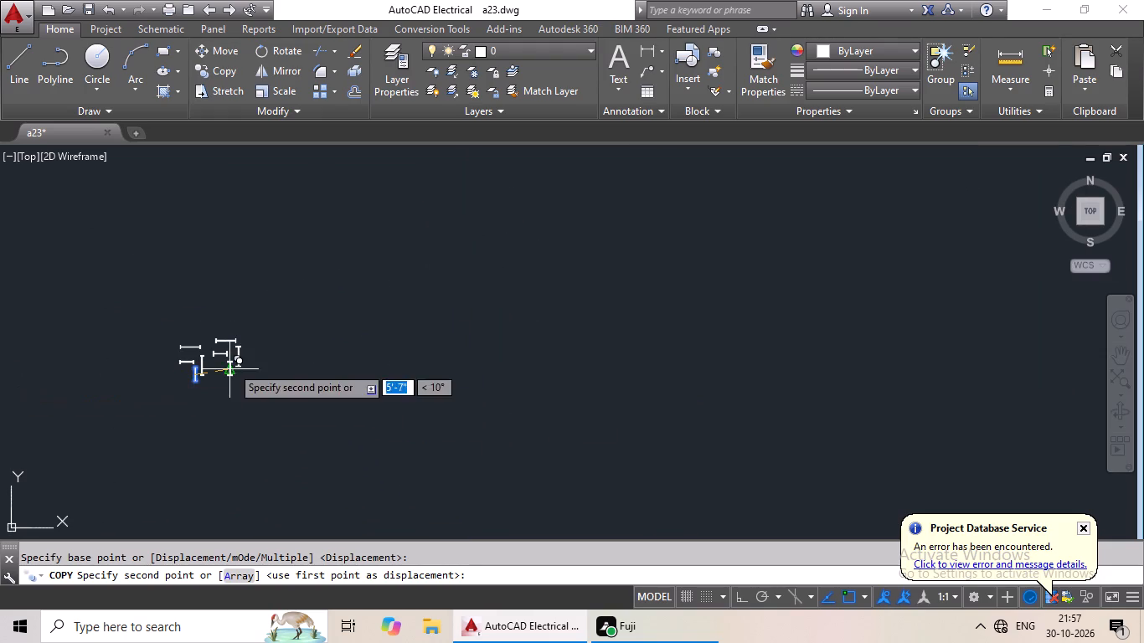
middle_click_drag(231, 365, 855, 69)
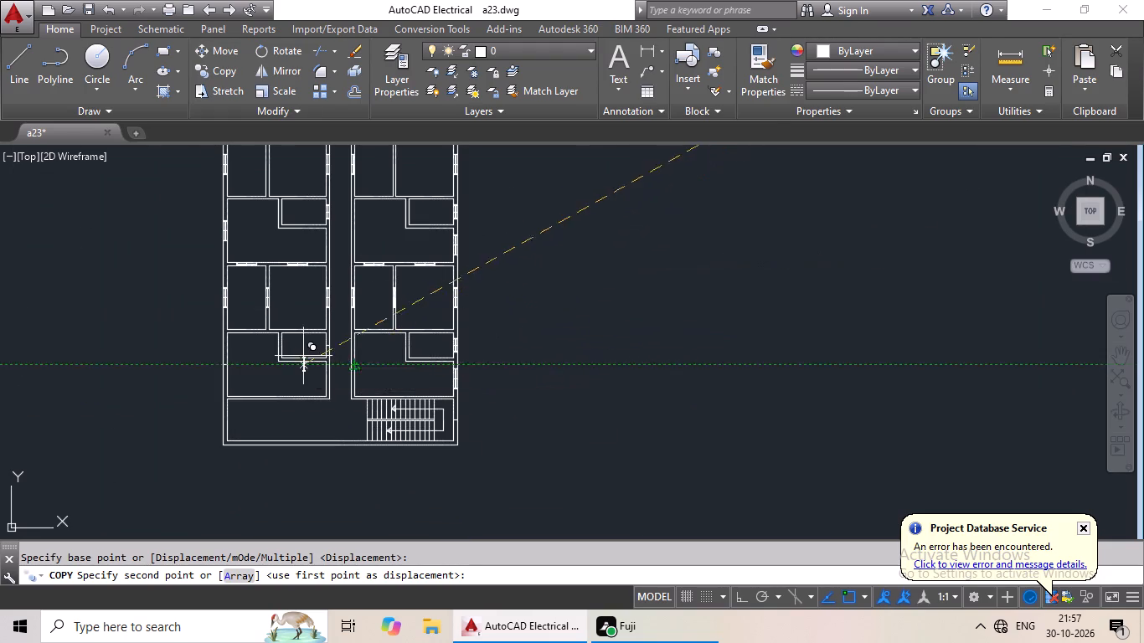
scroll(310, 354, "up", 3)
scroll(391, 332, "up", 3)
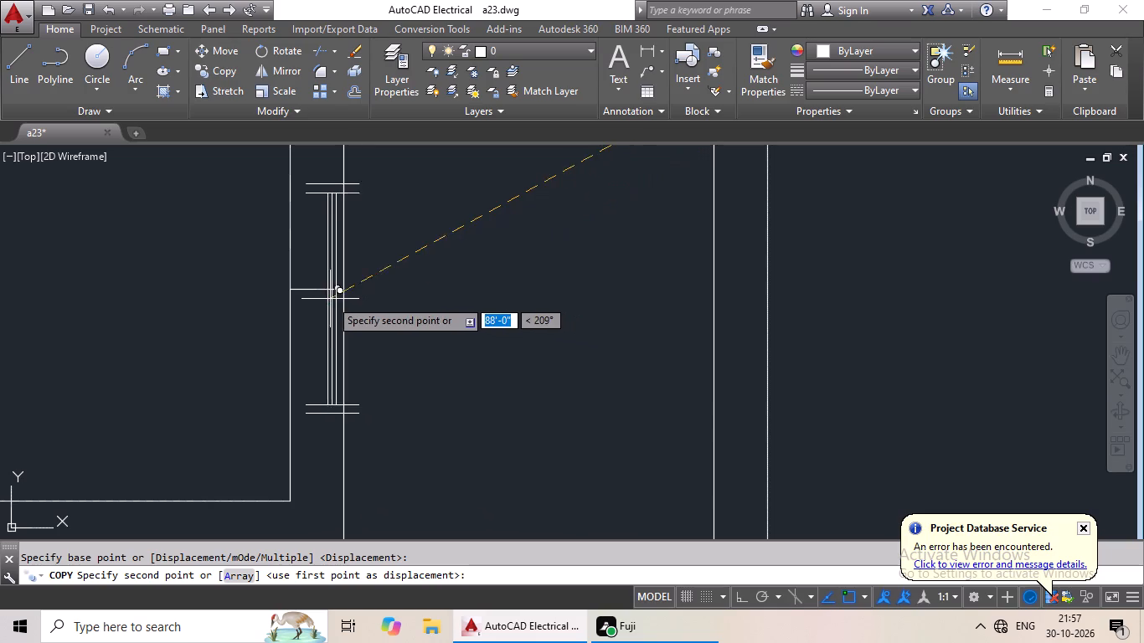
left_click(320, 288)
scroll(530, 251, "down", 4)
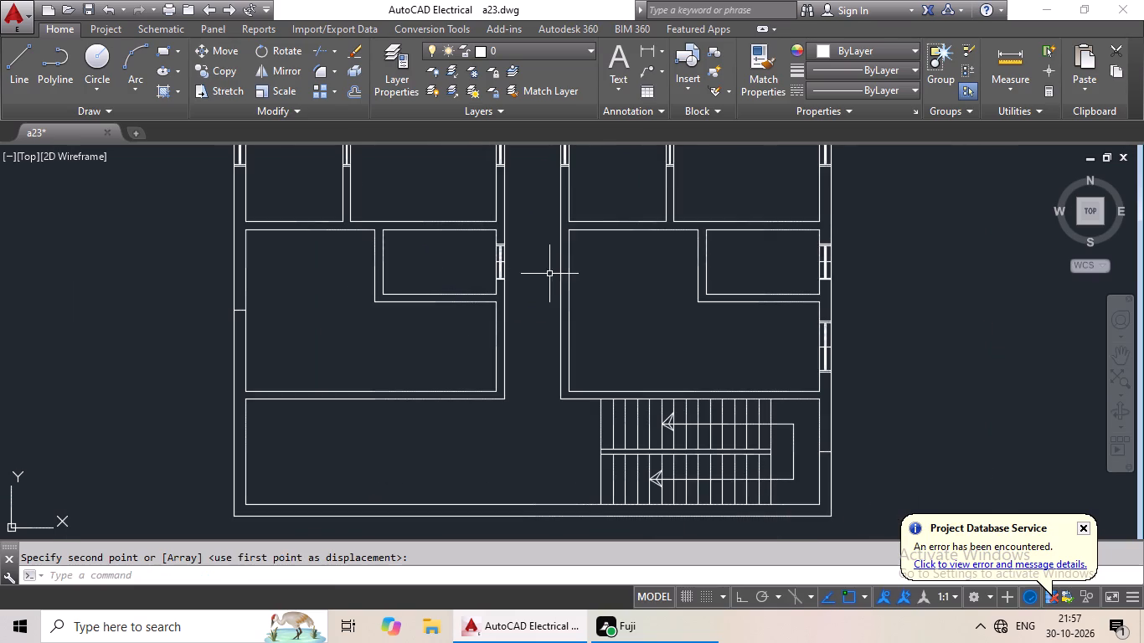
Copy the eastern set's 3' vertical symbol from its centre to the exterior west-wall marker of the western wing's southernmost L-shaped room.
middle_click_drag(553, 278, 478, 297)
middle_click_drag(840, 326, 627, 351)
middle_click_drag(818, 312, 595, 399)
scroll(714, 311, "down", 2)
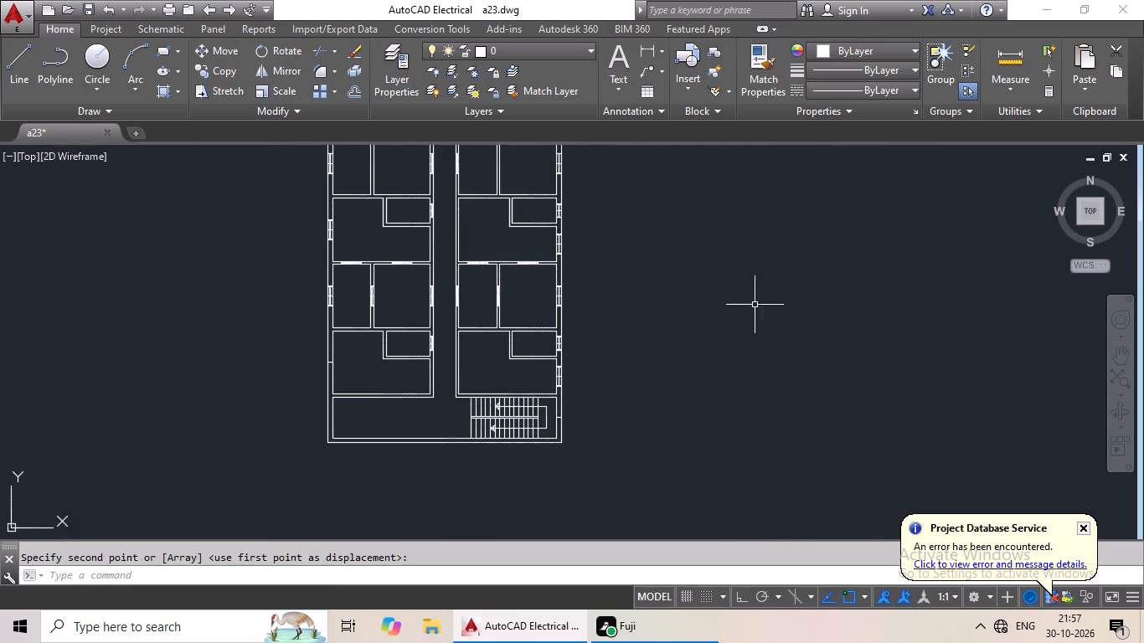
middle_click_drag(782, 296, 712, 341)
middle_click_drag(864, 271, 518, 430)
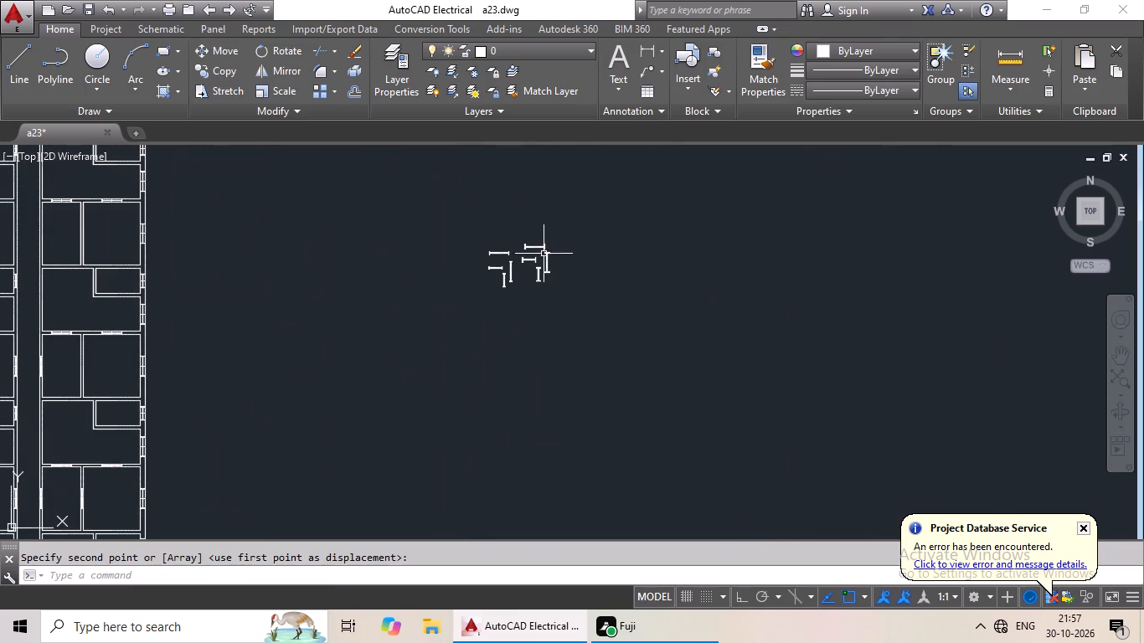
scroll(530, 257, "up", 4)
scroll(626, 224, "up", 2)
scroll(669, 222, "down", 2)
left_click_drag(721, 192, 681, 210)
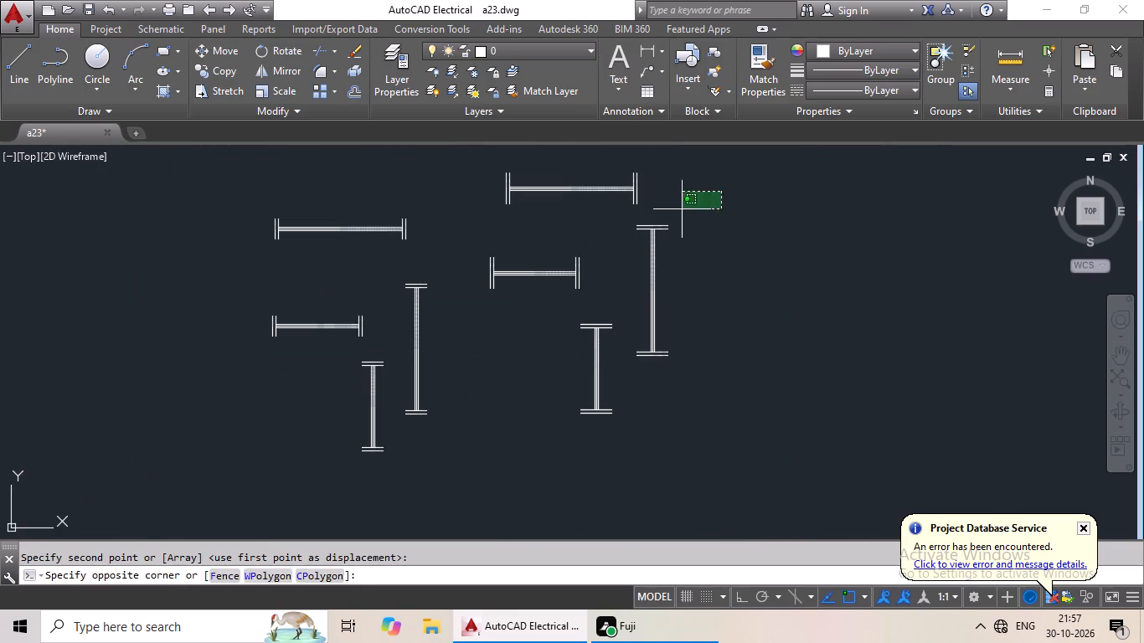
left_click_drag(681, 210, 675, 378)
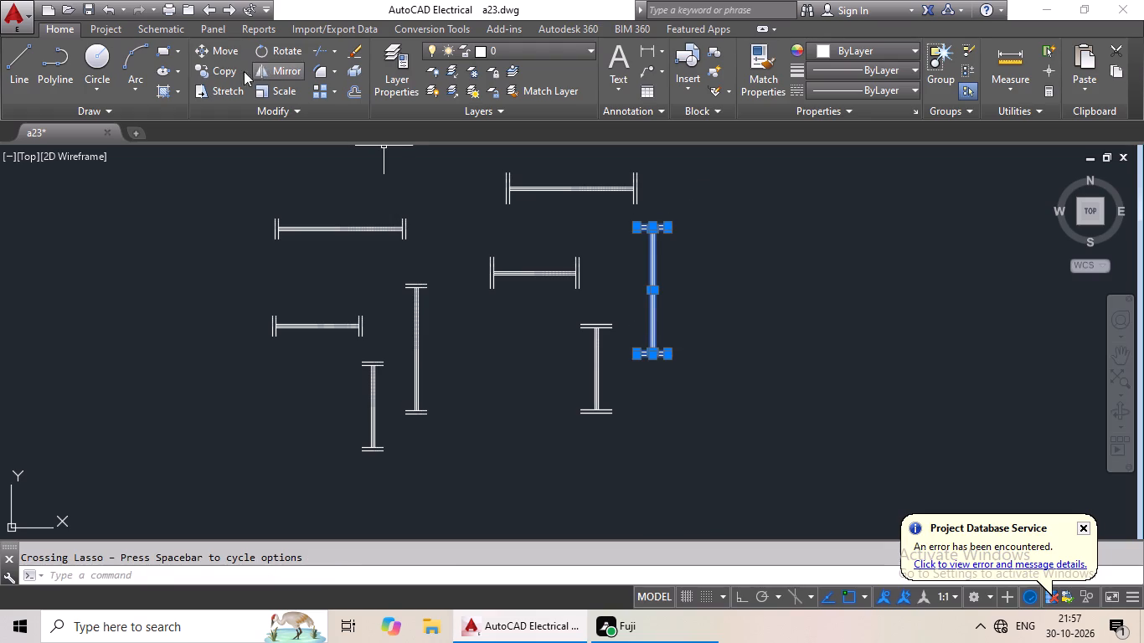
left_click(225, 74)
scroll(659, 291, "up", 2)
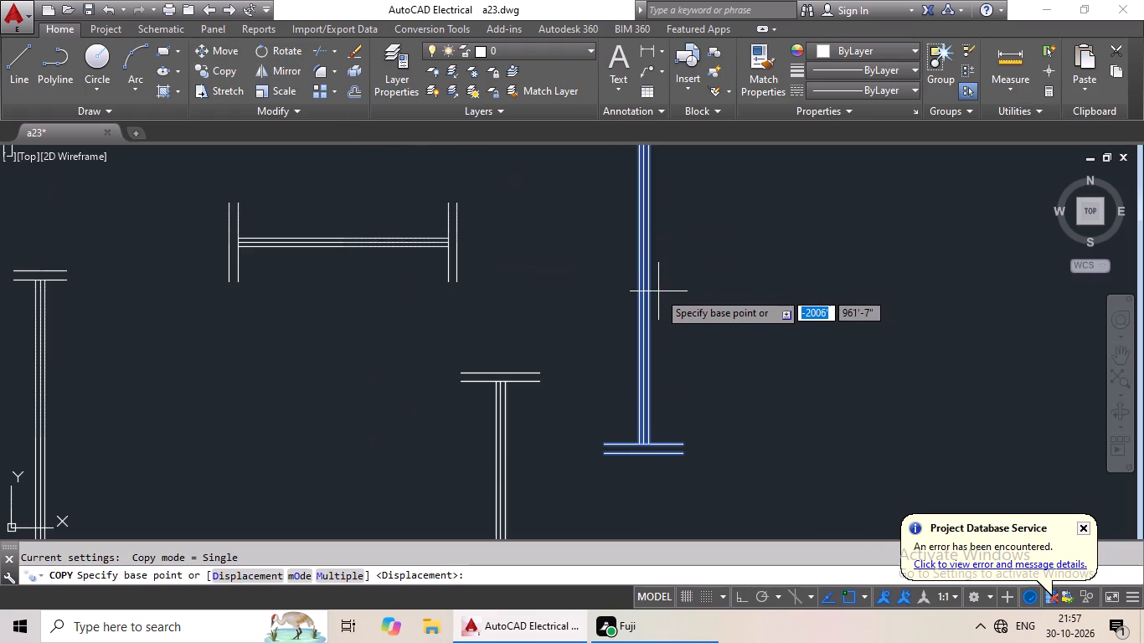
left_click(645, 285)
scroll(312, 299, "down", 2)
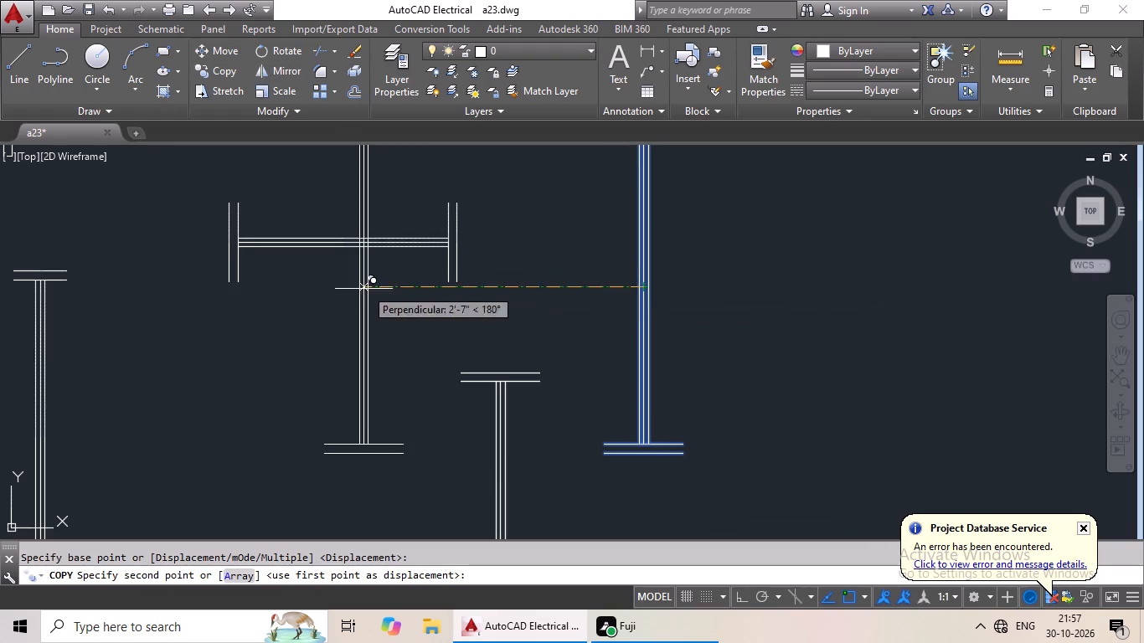
scroll(357, 290, "down", 3)
middle_click_drag(296, 306, 606, 159)
middle_click_drag(103, 218, 464, 130)
middle_click_drag(247, 298, 504, 130)
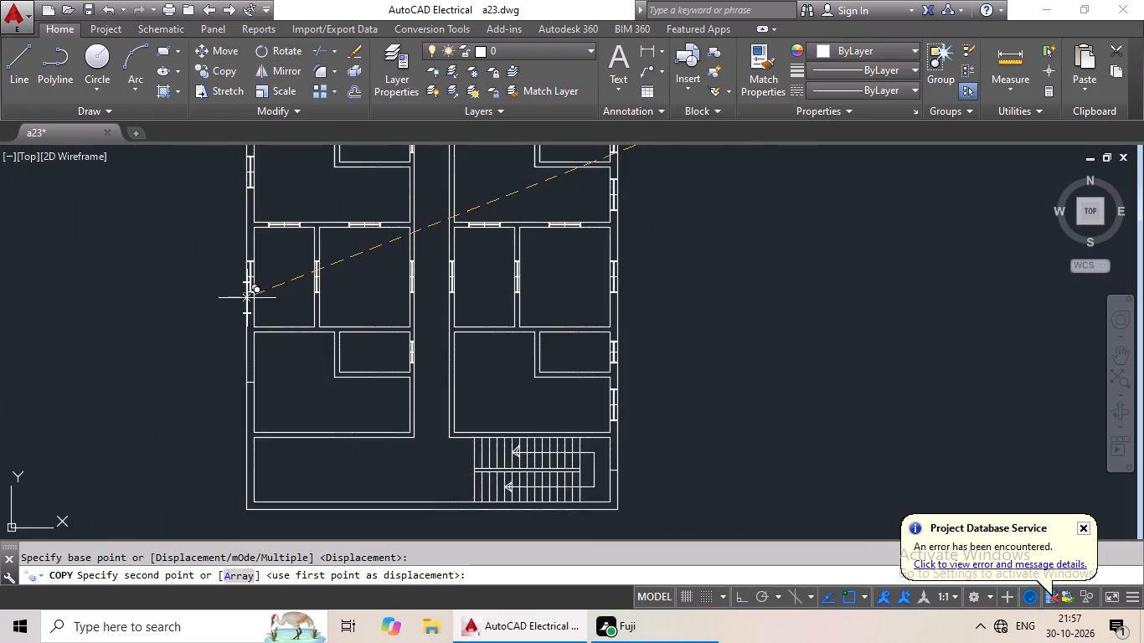
scroll(181, 261, "down", 2)
scroll(231, 332, "up", 4)
middle_click_drag(219, 306, 334, 397)
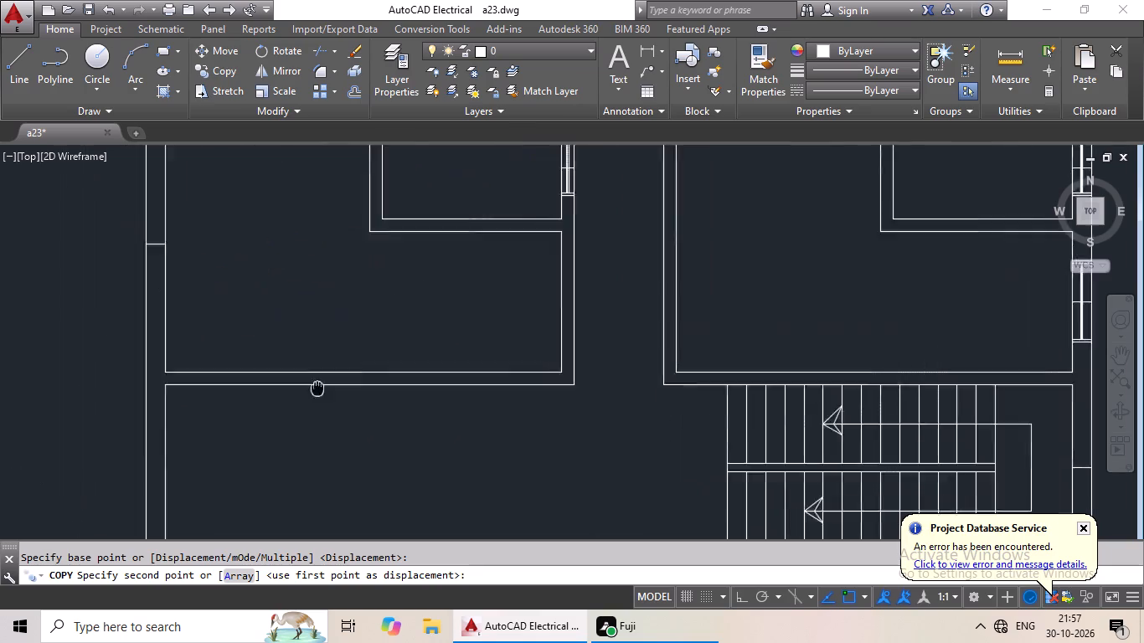
middle_click_drag(334, 397, 432, 448)
middle_click(432, 448)
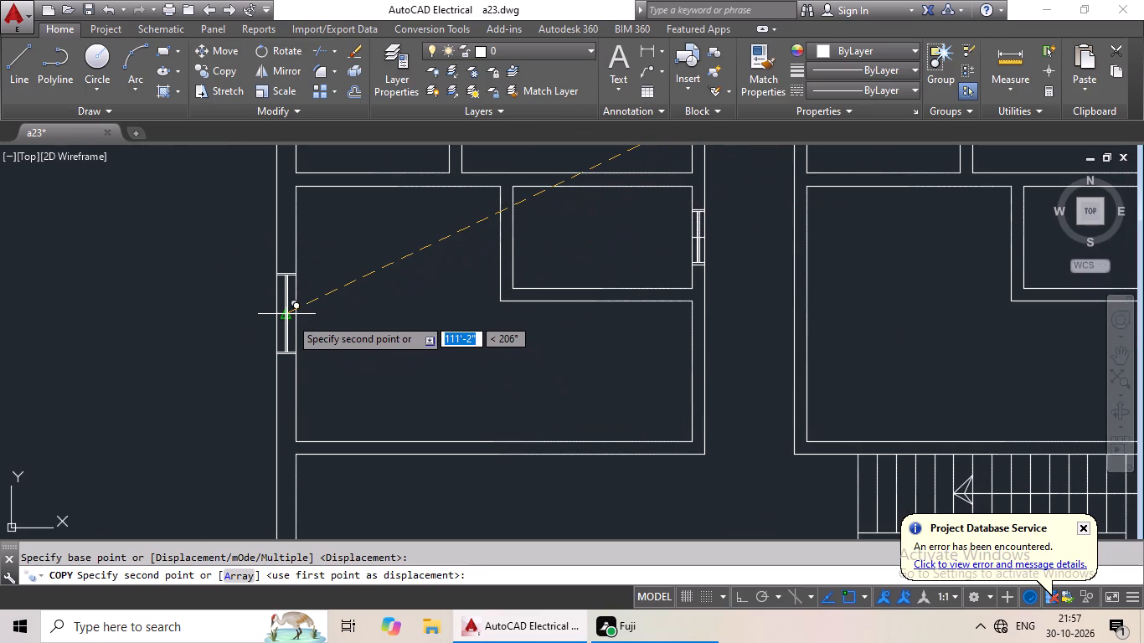
left_click(290, 316)
Copy the eastern set's 3' vertical symbol from its centre to the exterior east-wall marker beside the staircase.
scroll(372, 305, "down", 2)
scroll(461, 337, "down", 1)
middle_click_drag(674, 335, 662, 337)
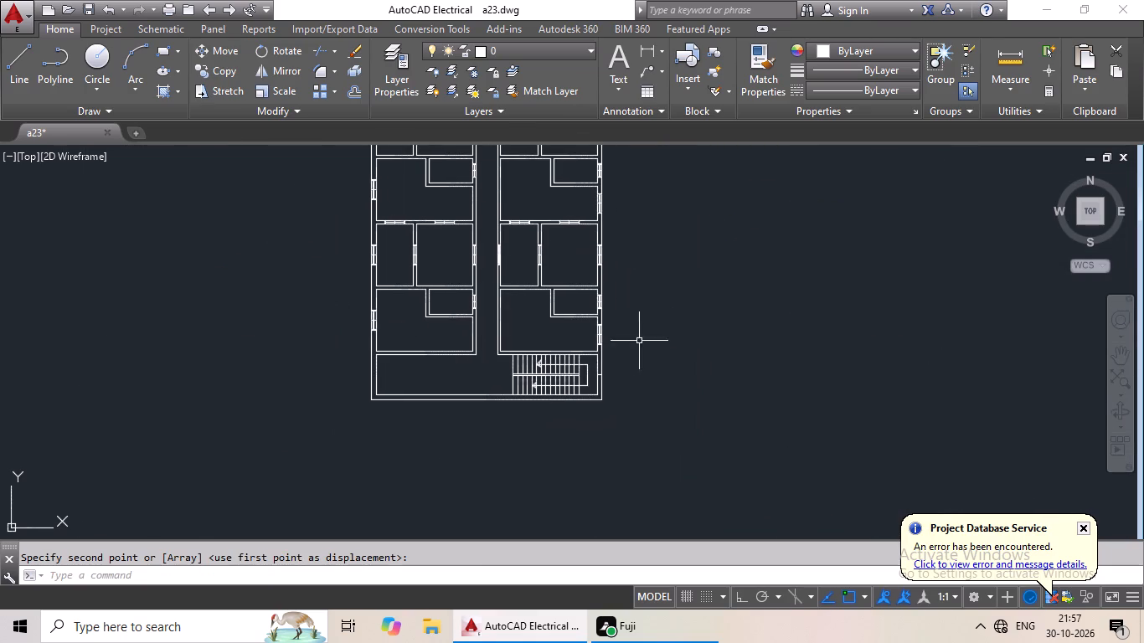
middle_click_drag(736, 313, 642, 331)
middle_click_drag(662, 320, 600, 351)
middle_click_drag(645, 335, 568, 387)
scroll(606, 327, "down", 2)
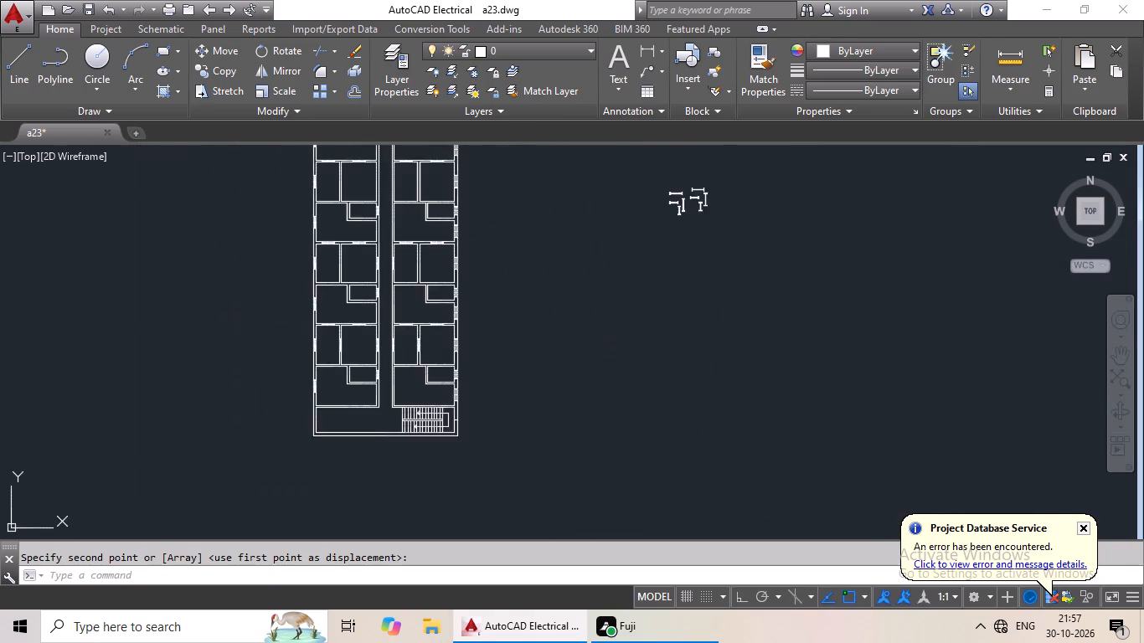
middle_click_drag(627, 314, 562, 363)
scroll(639, 245, "up", 5)
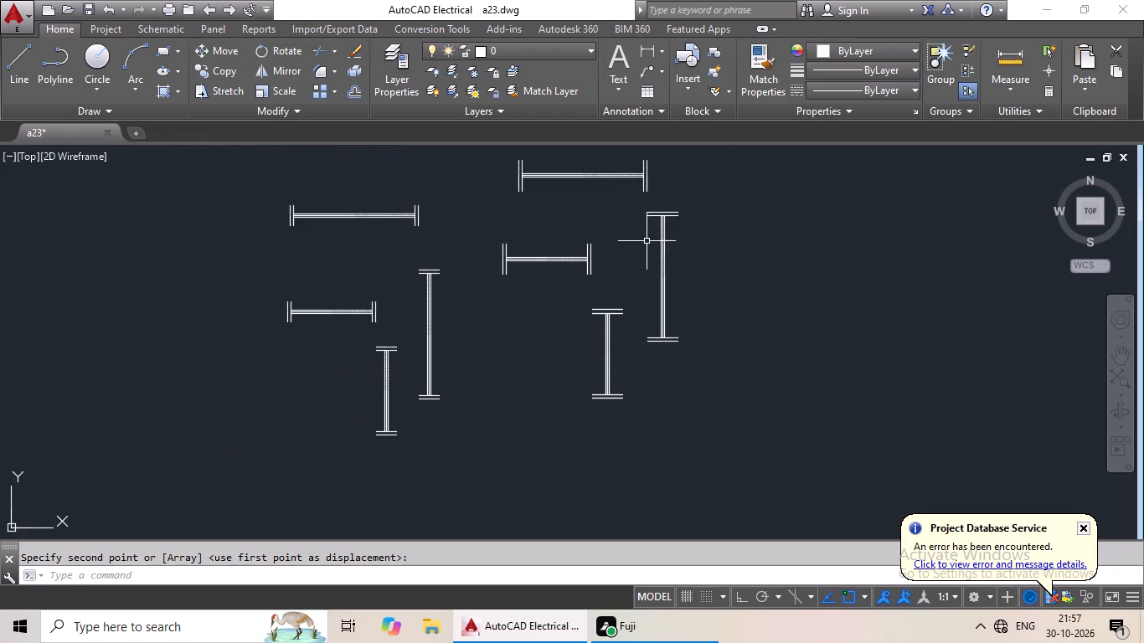
left_click_drag(693, 207, 695, 361)
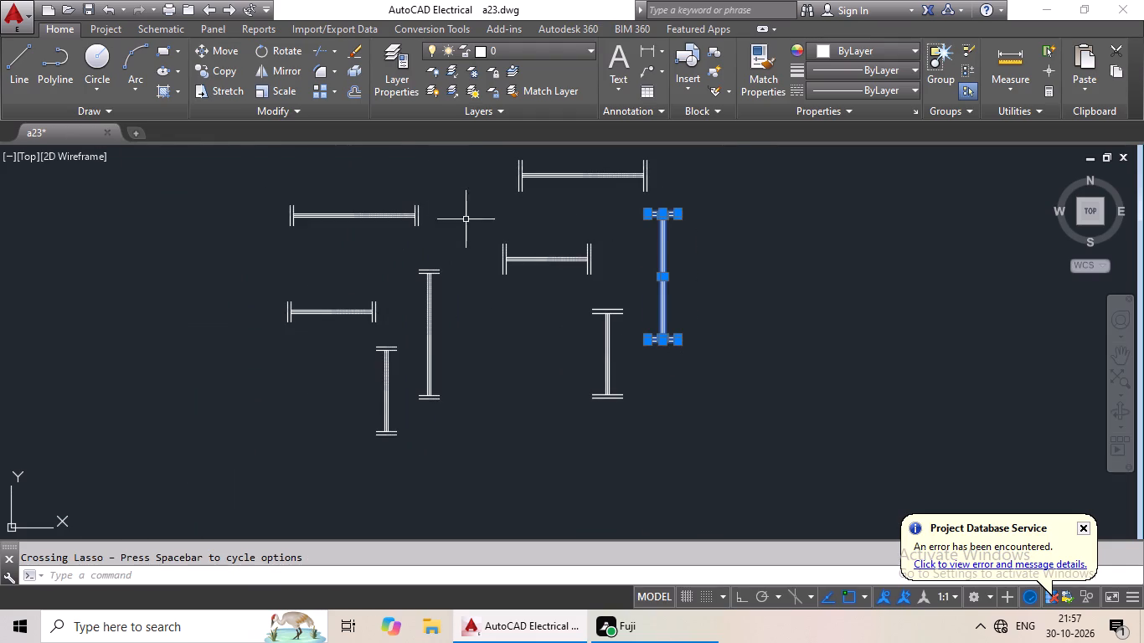
left_click(226, 72)
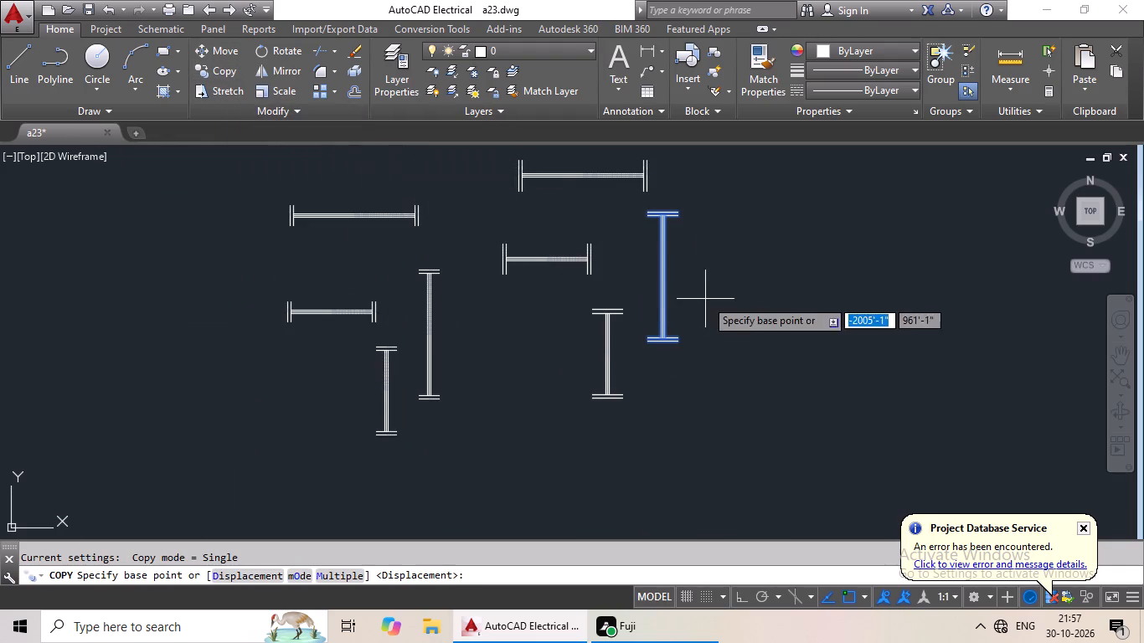
scroll(662, 280, "up", 3)
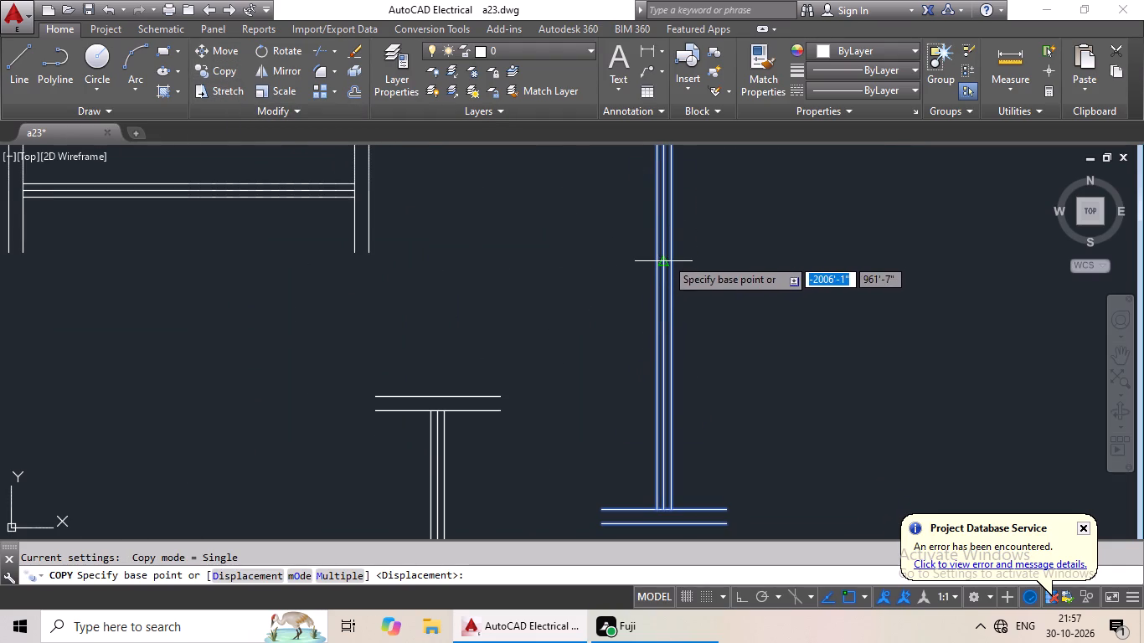
left_click_drag(663, 263, 622, 276)
scroll(303, 326, "down", 4)
middle_click_drag(345, 312, 615, 171)
scroll(385, 273, "down", 1)
middle_click_drag(355, 303, 585, 205)
scroll(370, 352, "down", 2)
middle_click_drag(380, 348, 625, 255)
middle_click_drag(508, 346, 612, 277)
middle_click_drag(585, 381, 679, 304)
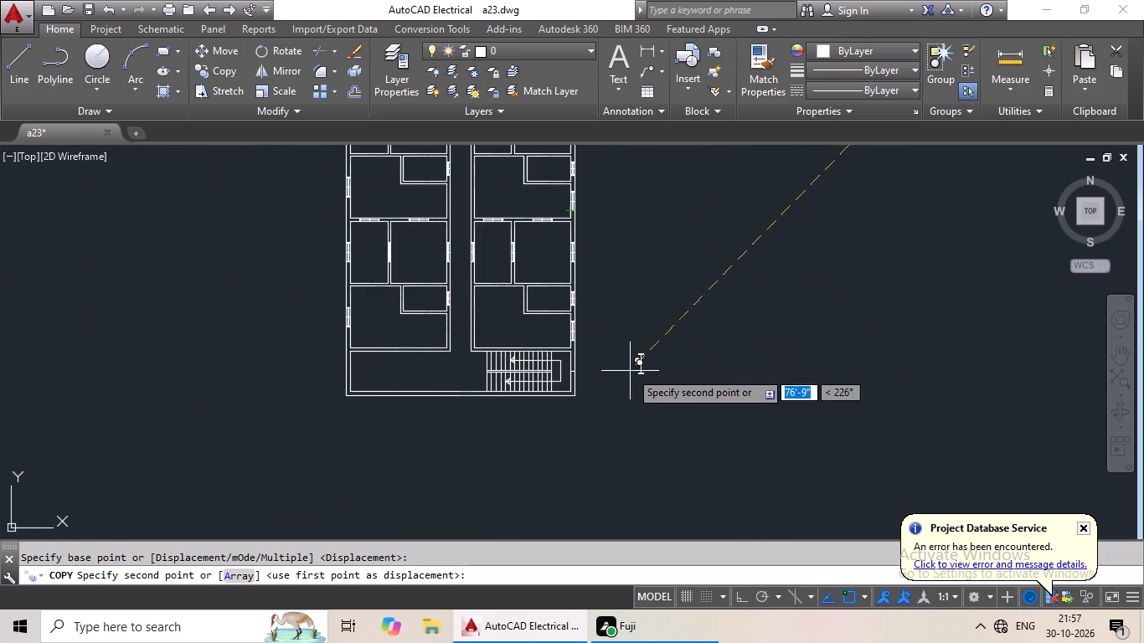
scroll(574, 385, "up", 4)
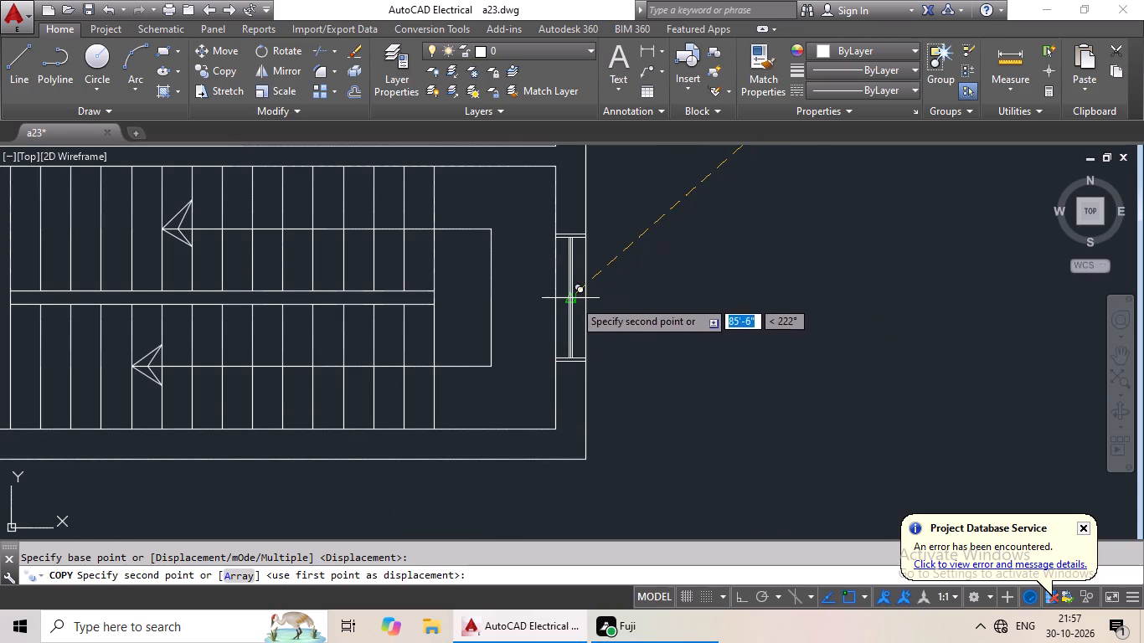
left_click(573, 298)
Erase both loose sets of source opening symbols east of the plan.
scroll(676, 292, "down", 3)
middle_click_drag(719, 283, 636, 344)
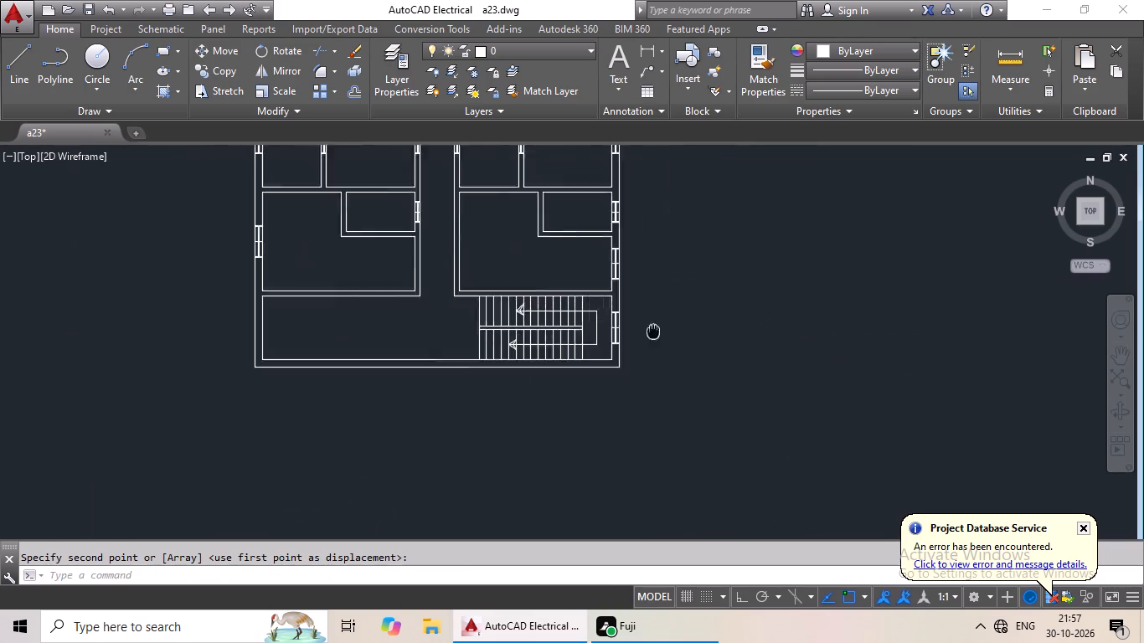
middle_click_drag(636, 344, 592, 375)
middle_click_drag(672, 301, 590, 378)
middle_click_drag(683, 311, 647, 342)
middle_click_drag(726, 302, 631, 351)
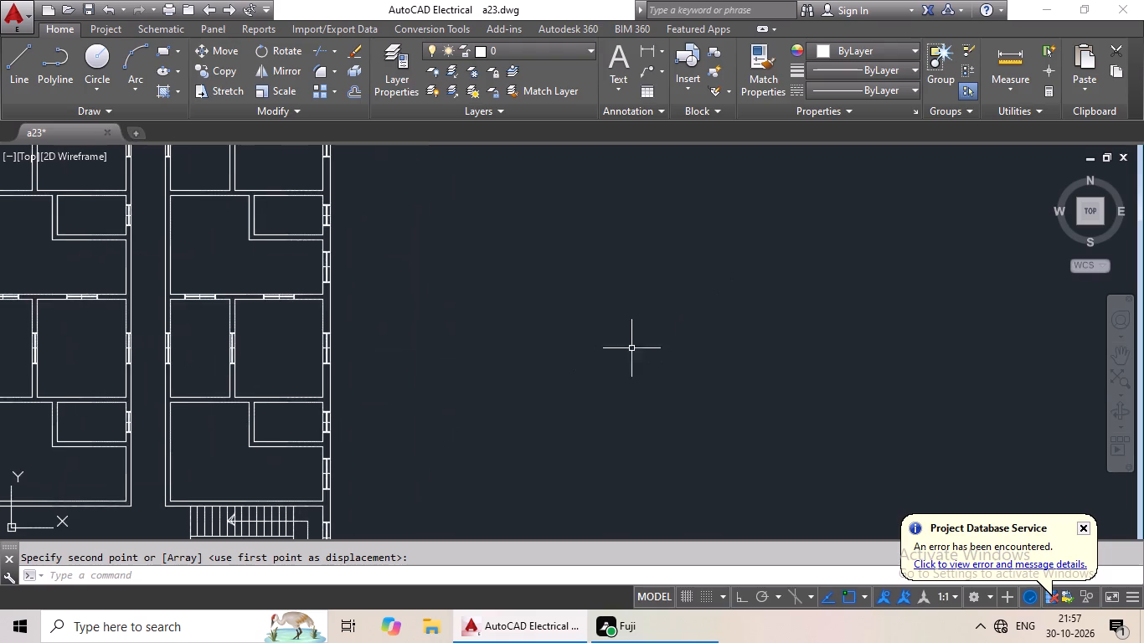
middle_click_drag(694, 305, 589, 368)
middle_click_drag(658, 303, 635, 331)
middle_click_drag(675, 322, 616, 400)
scroll(616, 400, "down", 2)
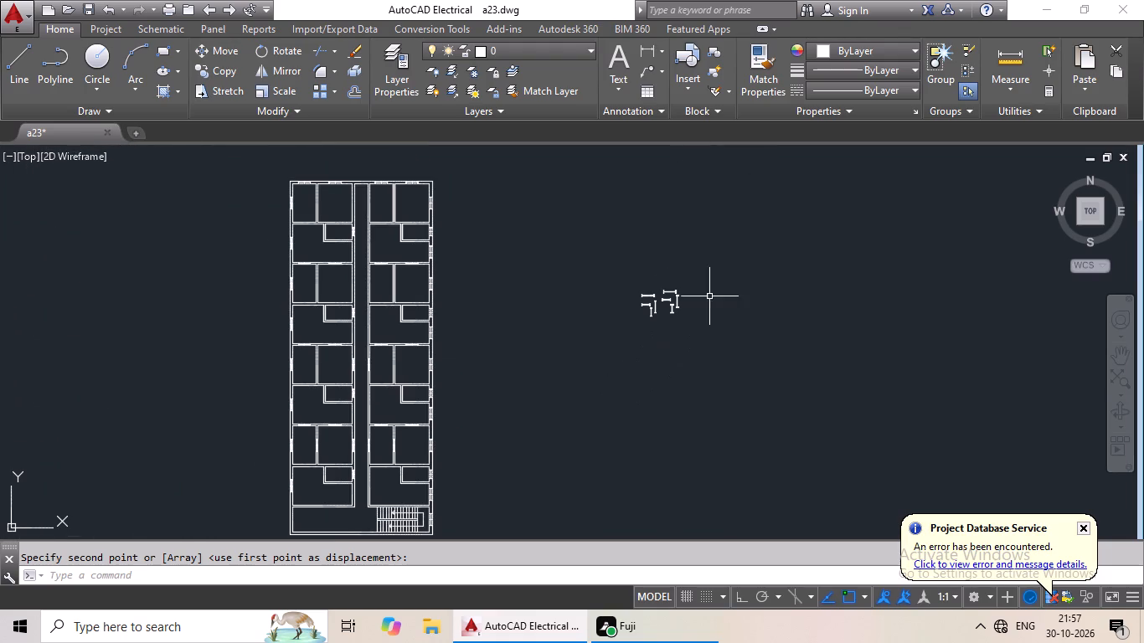
left_click_drag(703, 261, 725, 348)
key("Delete")
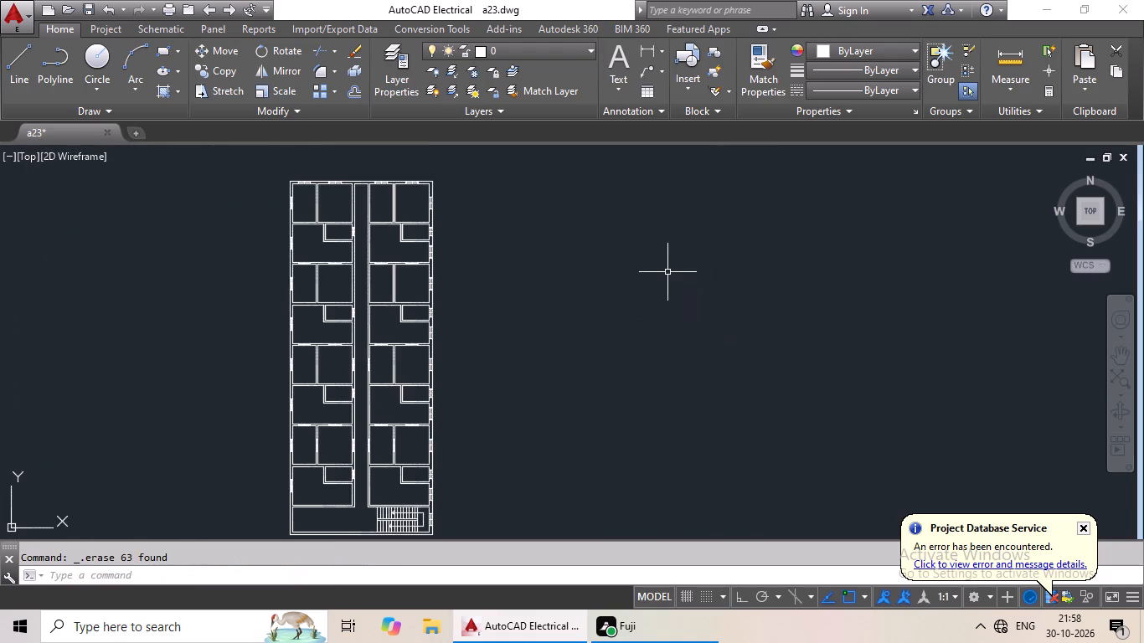
Select the four original marker lines crossing the centres of the opening symbols in the plan's north exterior wall.
scroll(748, 223, "down", 1)
middle_click_drag(749, 217, 725, 227)
middle_click_drag(380, 312, 532, 246)
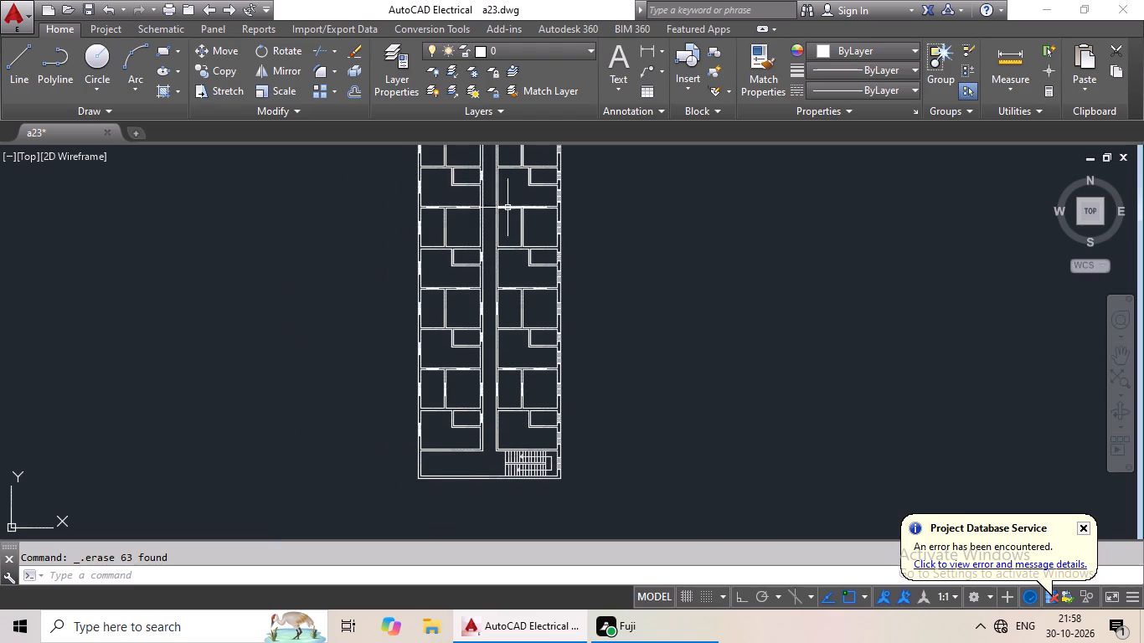
middle_click_drag(519, 187, 518, 213)
middle_click_drag(454, 167, 457, 251)
scroll(440, 233, "up", 5)
scroll(382, 289, "up", 3)
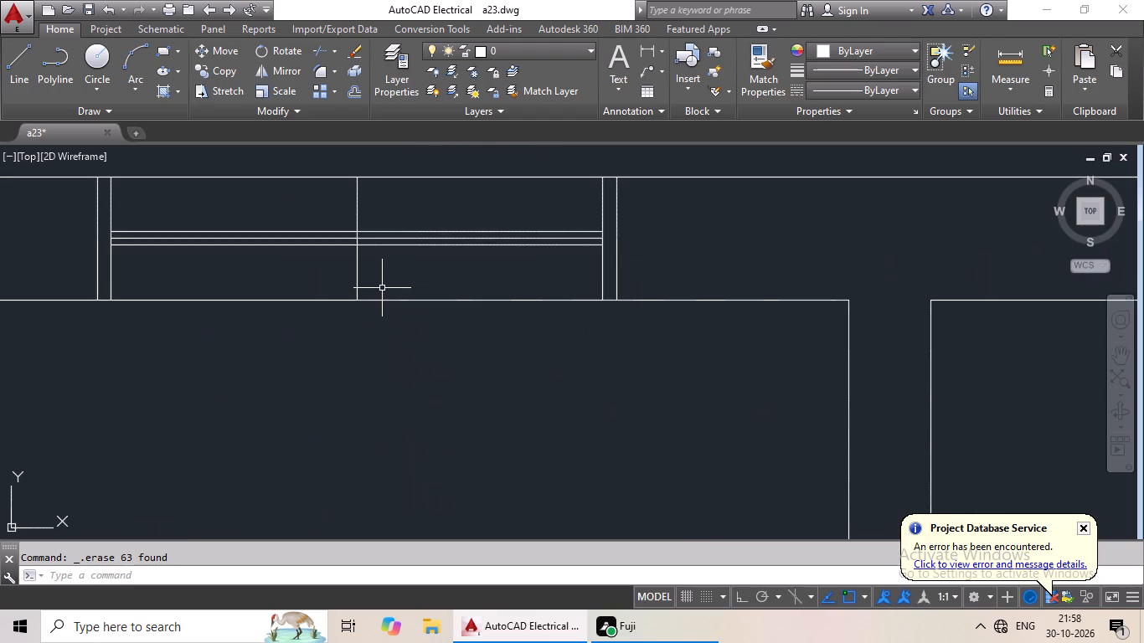
left_click(357, 260)
scroll(656, 254, "down", 2)
middle_click_drag(709, 269, 455, 308)
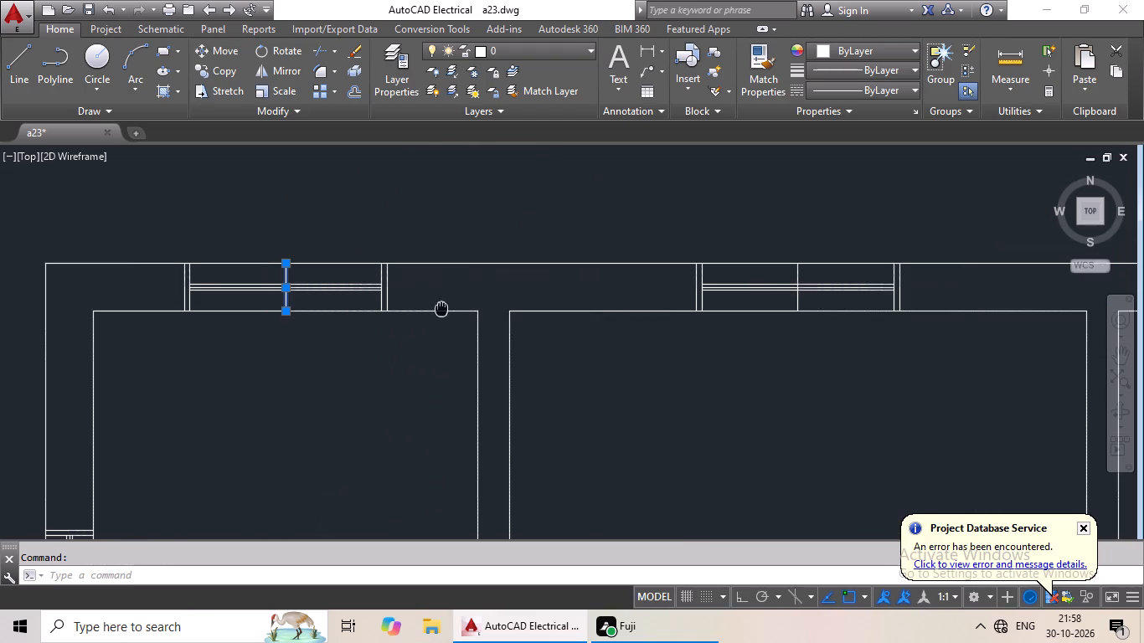
scroll(826, 299, "up", 4)
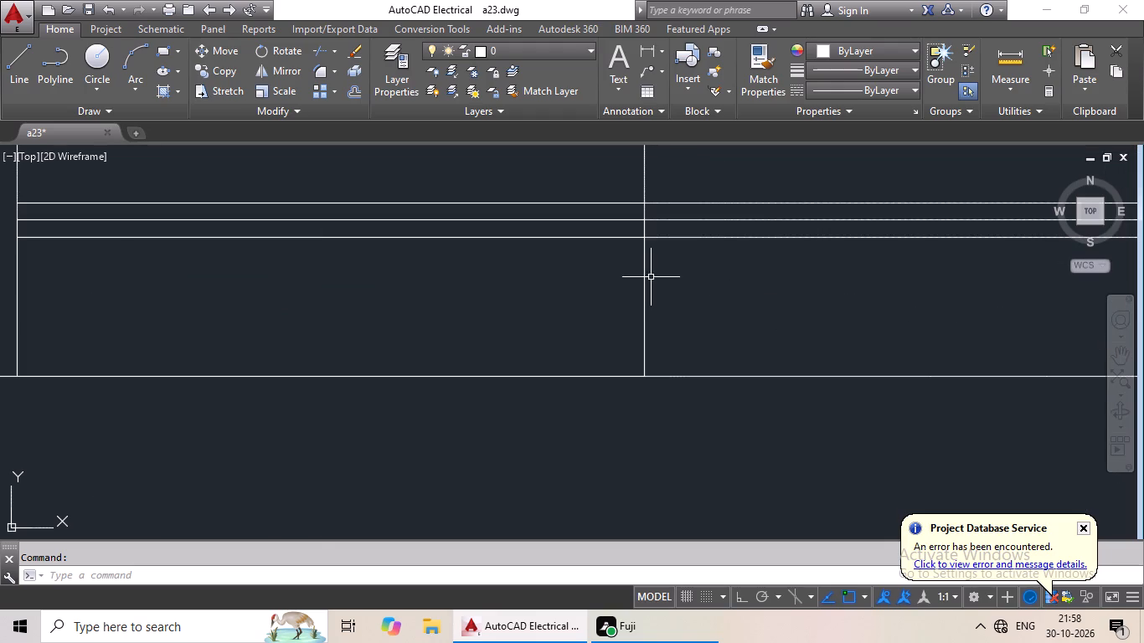
left_click(644, 282)
scroll(693, 276, "down", 3)
middle_click_drag(776, 290, 204, 335)
middle_click_drag(619, 306, 478, 309)
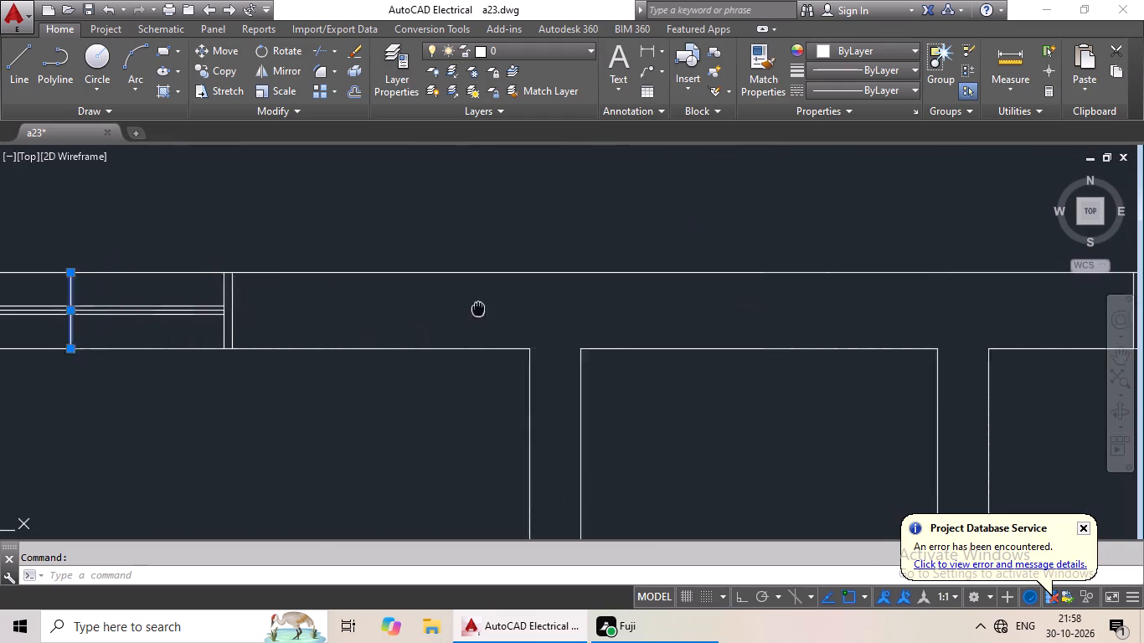
middle_click_drag(478, 309, 0, 309)
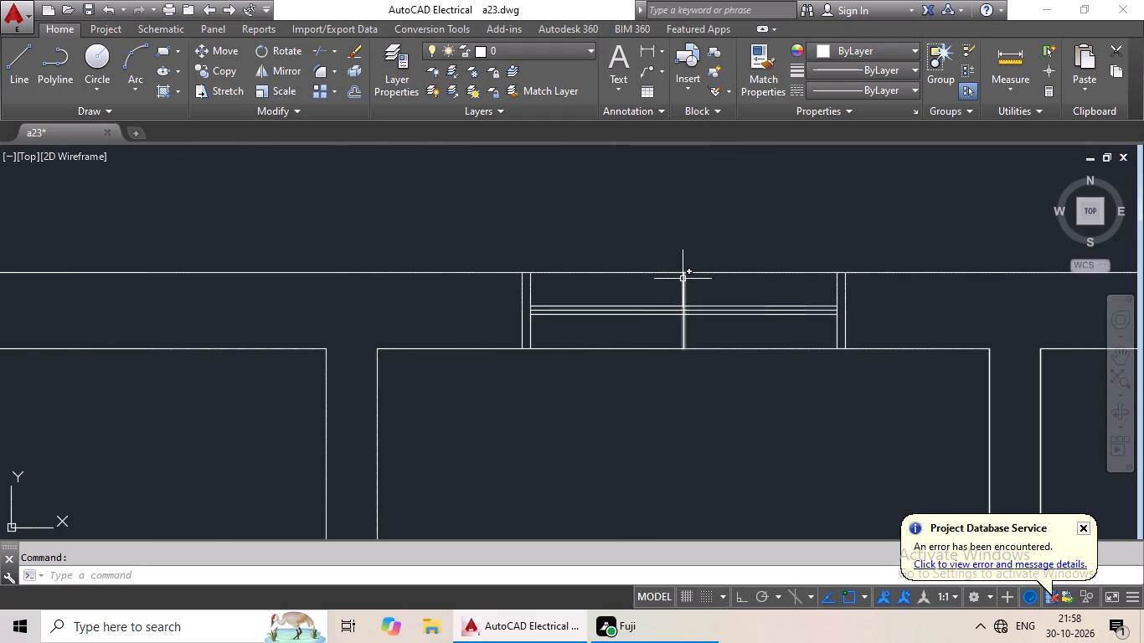
left_click(683, 279)
scroll(749, 303, "down", 3)
middle_click_drag(781, 334, 452, 384)
scroll(606, 359, "up", 4)
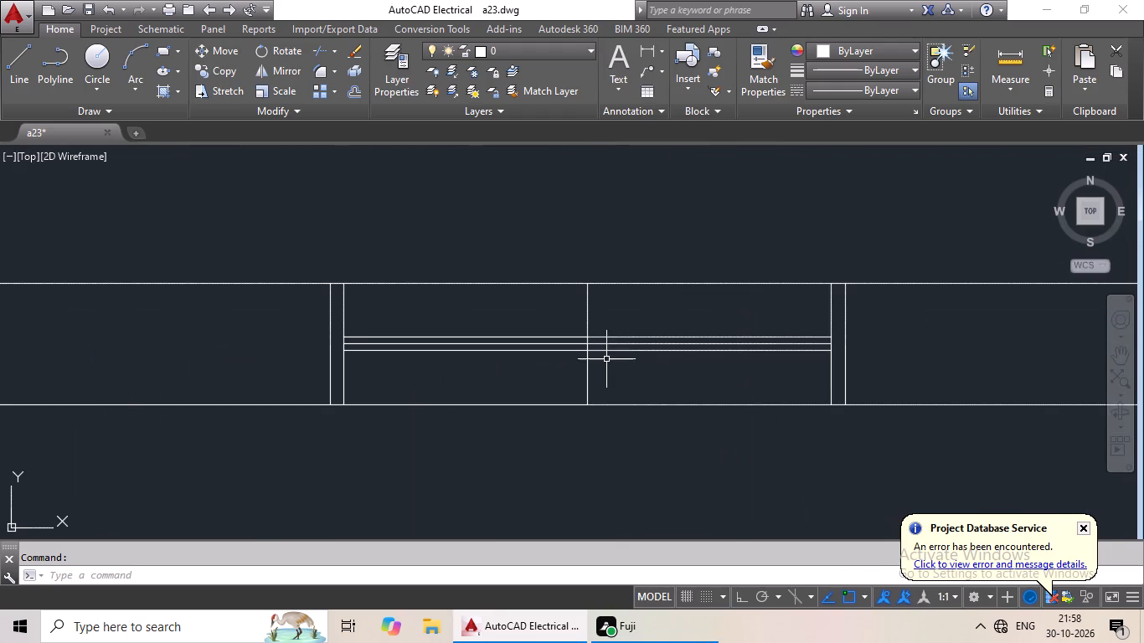
left_click(587, 373)
Add the centre marker lines of the northernmost rooms' exterior east-wall and west-wall openings to the selection.
scroll(608, 369, "down", 5)
middle_click_drag(633, 404, 636, 397)
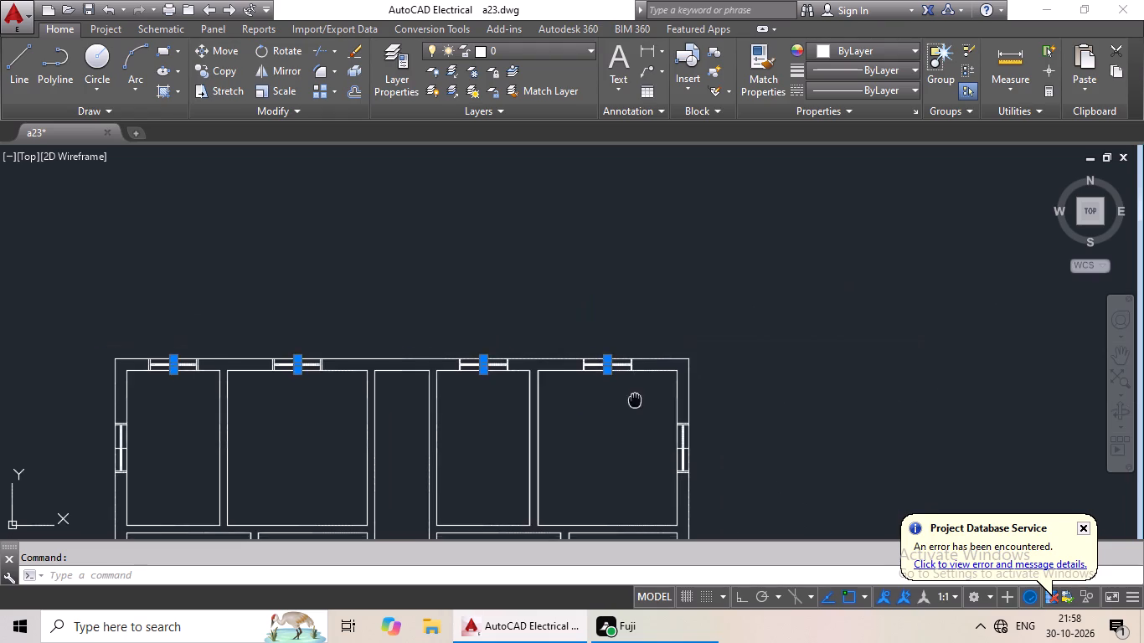
middle_click_drag(636, 397, 611, 292)
scroll(699, 351, "up", 4)
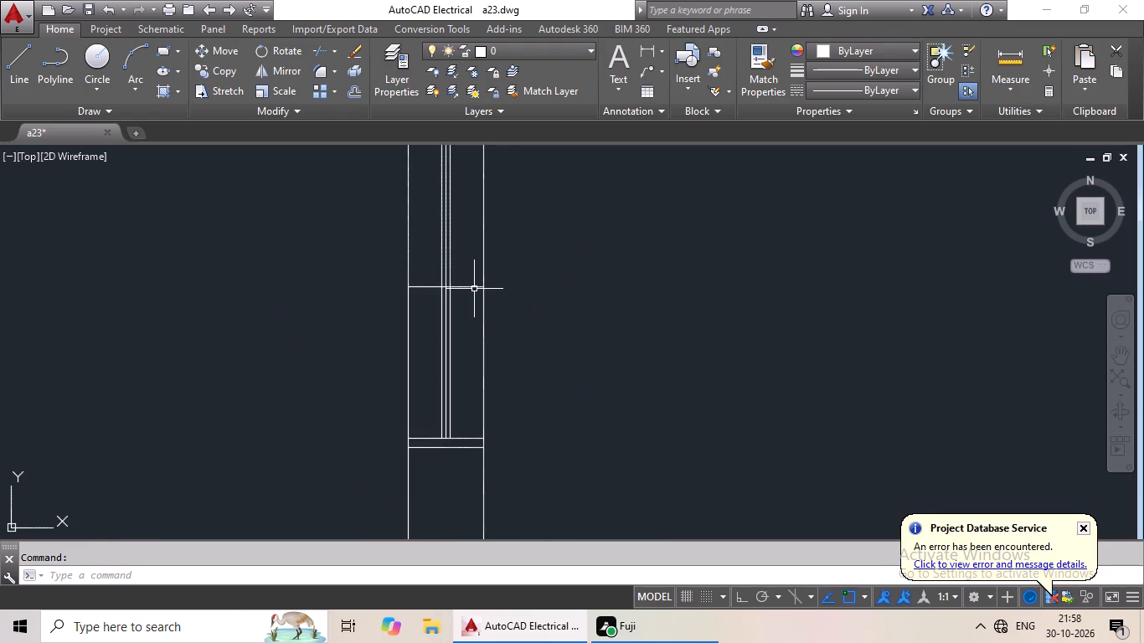
left_click(473, 287)
scroll(497, 276, "down", 5)
middle_click_drag(343, 311, 675, 239)
middle_click_drag(350, 276, 389, 276)
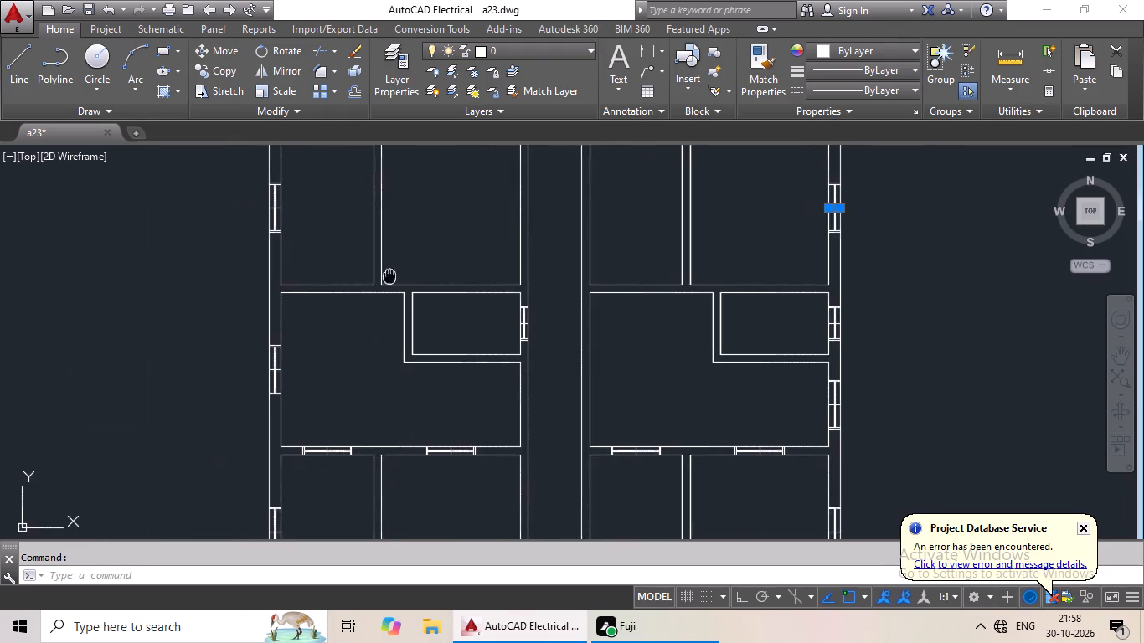
middle_click_drag(389, 276, 482, 286)
scroll(396, 215, "up", 5)
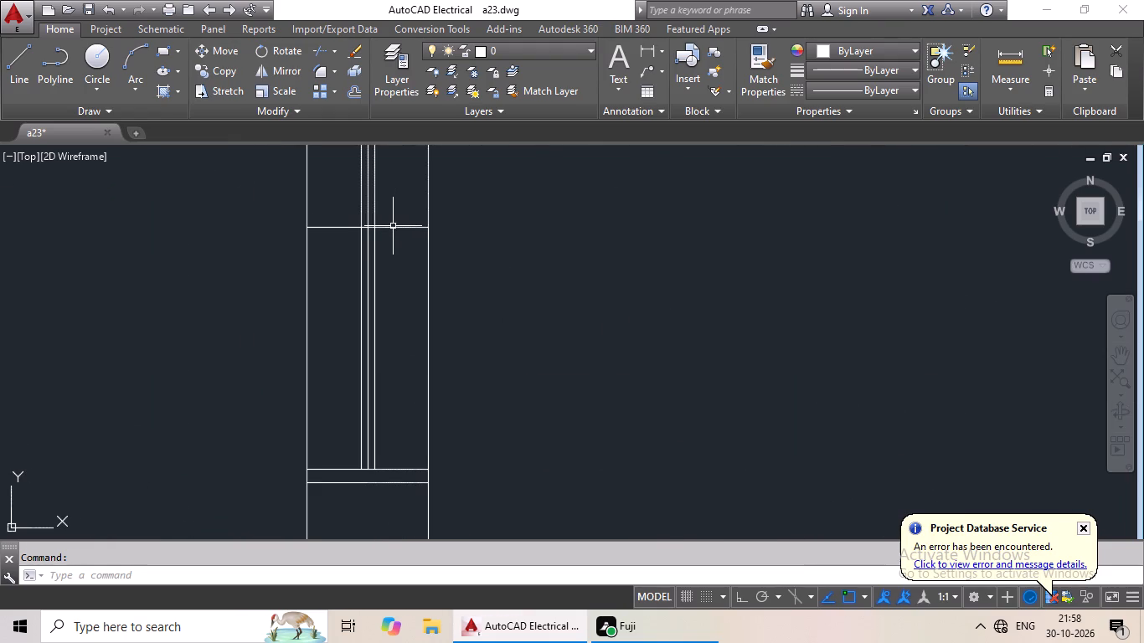
left_click(393, 226)
Add the centre marker lines of the two northernmost small rooms' openings, in the corridor wall and exterior east wall, to the selection.
scroll(494, 216, "down", 5)
middle_click_drag(592, 271, 451, 274)
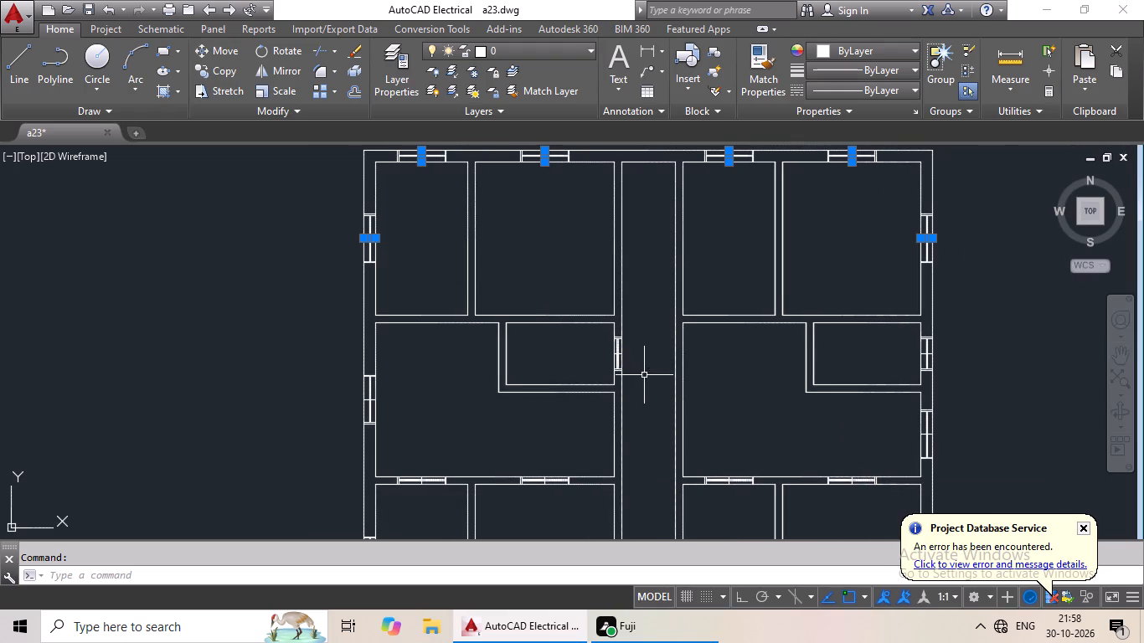
scroll(615, 352, "up", 5)
left_click(628, 379)
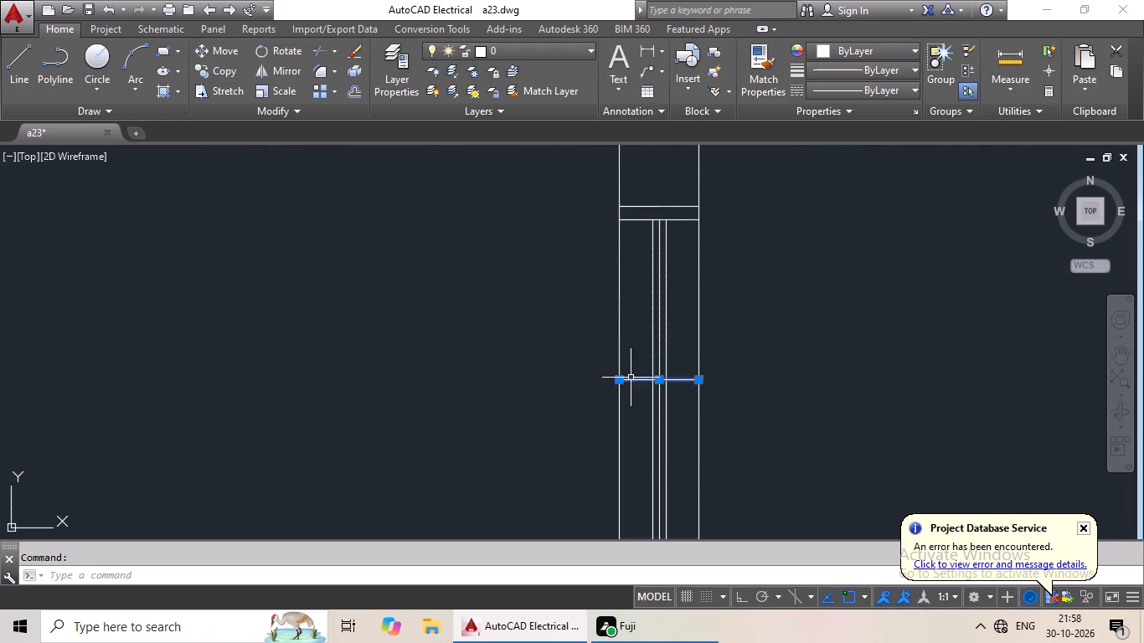
scroll(742, 328, "down", 3)
middle_click_drag(835, 331, 256, 362)
middle_click_drag(598, 346, 371, 405)
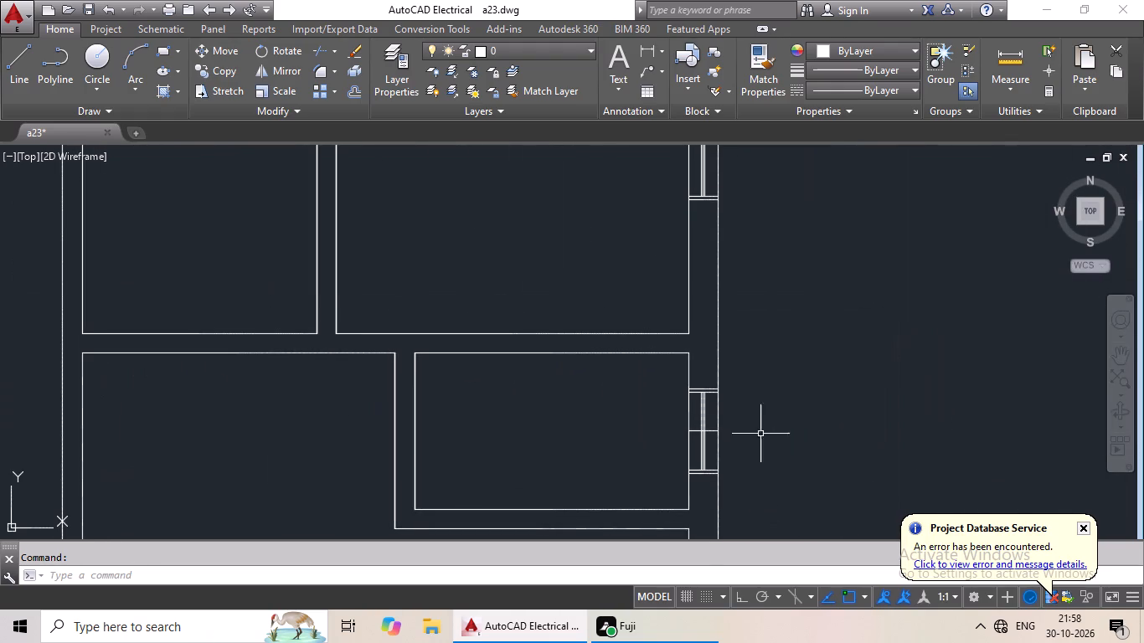
middle_click_drag(660, 316, 606, 579)
scroll(643, 496, "down", 2)
middle_click_drag(568, 471, 573, 335)
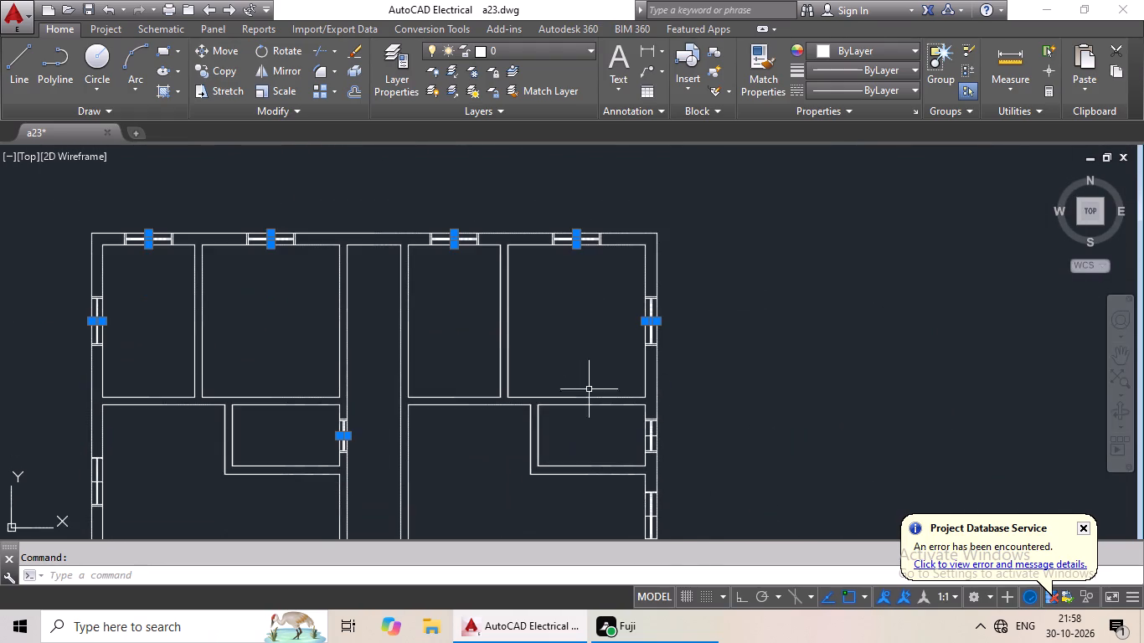
middle_click_drag(580, 385, 605, 257)
scroll(693, 301, "up", 3)
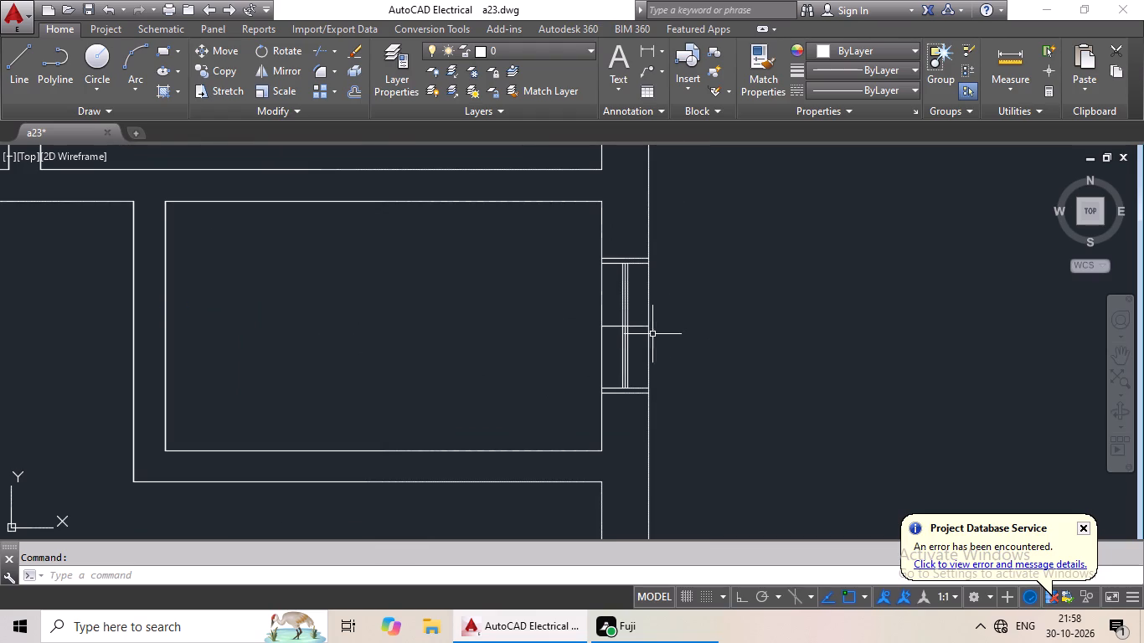
left_click(636, 325)
Add the centre marker line of the exterior west-wall opening in the second room row from the north to the selection.
scroll(618, 310, "down", 4)
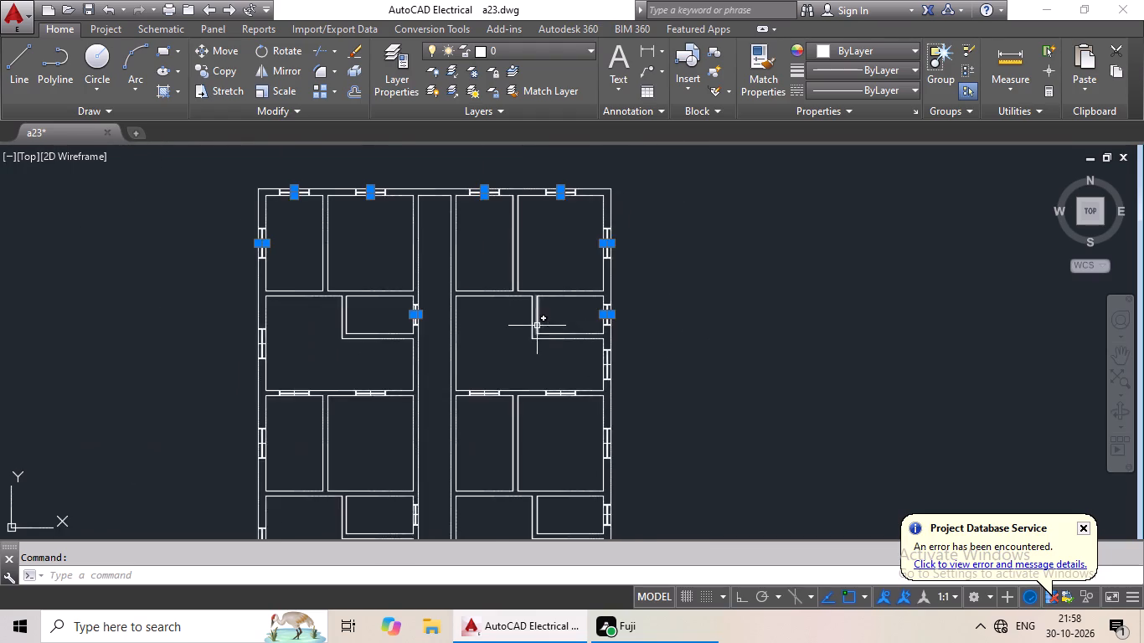
middle_click_drag(537, 325, 618, 283)
scroll(334, 314, "up", 4)
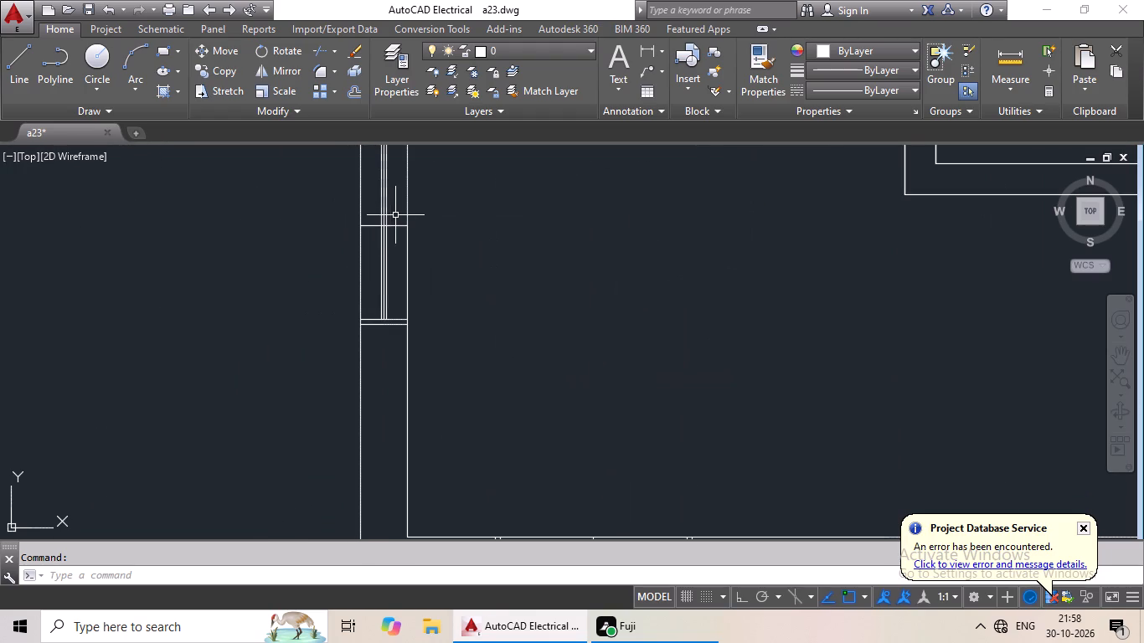
left_click(399, 224)
left_click(436, 226)
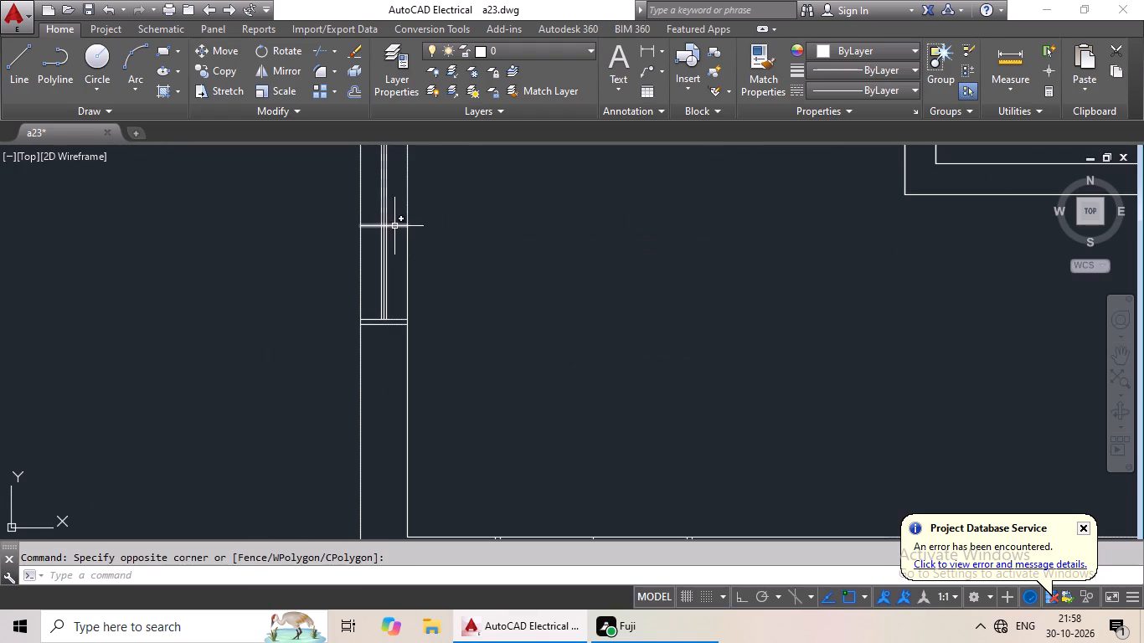
left_click(394, 226)
Add the four centre marker lines in the cross wall between the second and third room rows from the north to the selection.
scroll(435, 218, "down", 4)
scroll(467, 275, "up", 5)
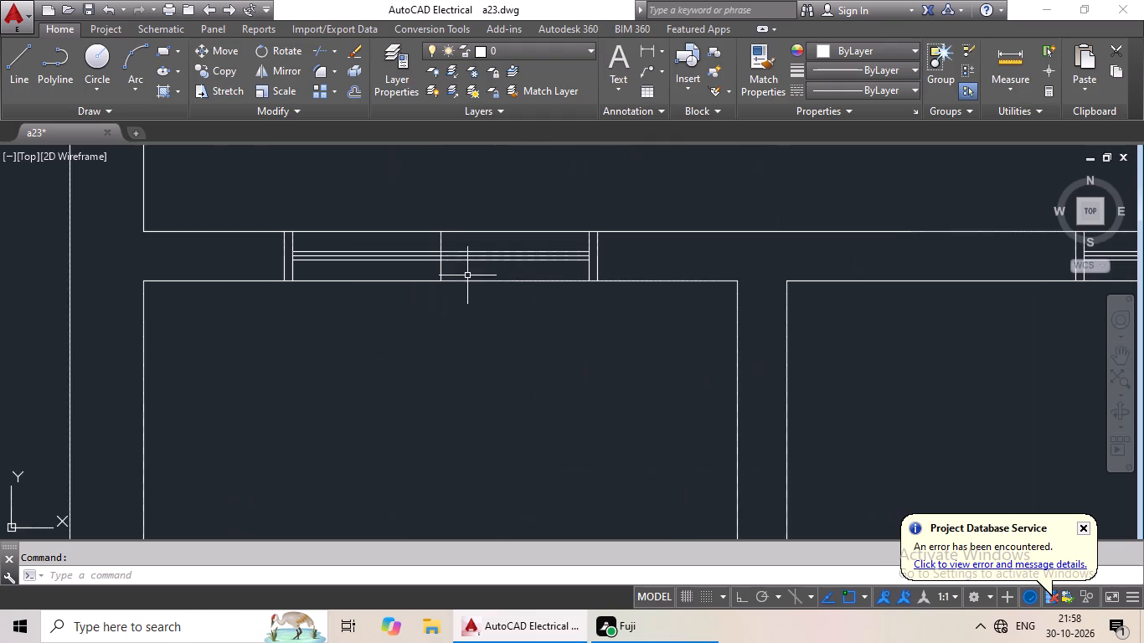
left_click(441, 268)
scroll(577, 263, "down", 1)
middle_click_drag(460, 290, 303, 331)
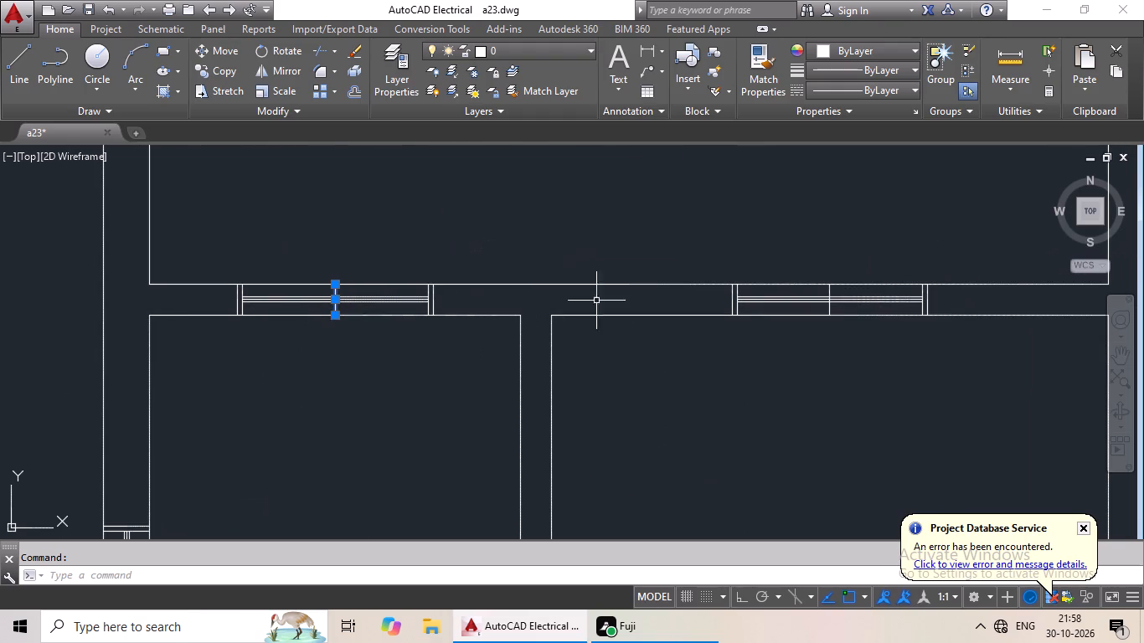
left_click(830, 307)
scroll(839, 307, "down", 2)
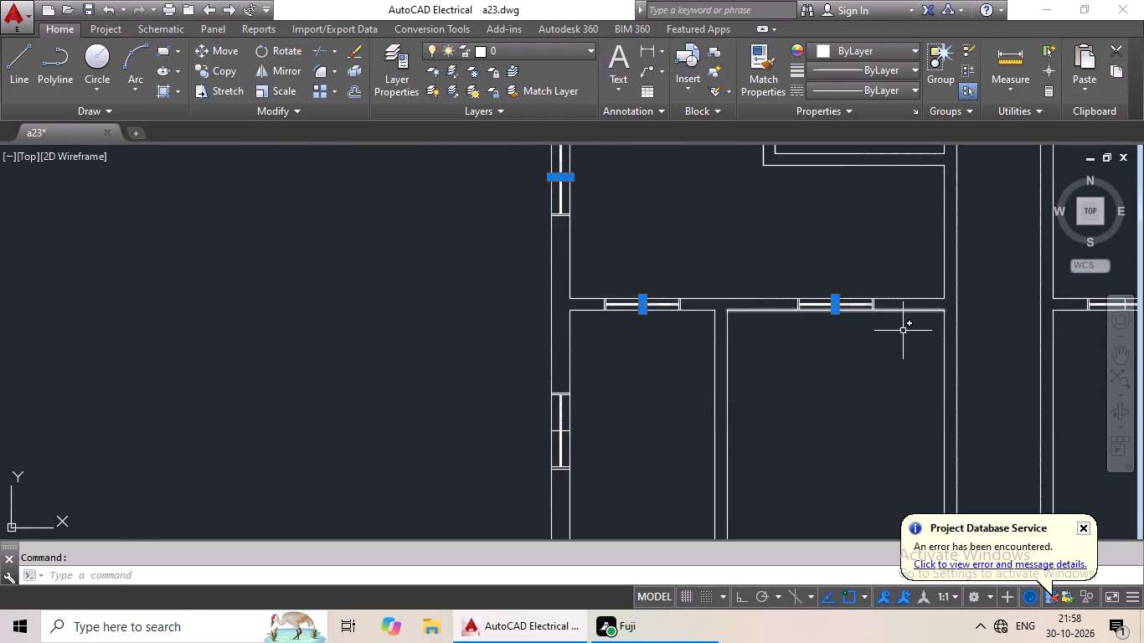
middle_click_drag(901, 332, 399, 338)
scroll(622, 312, "up", 5)
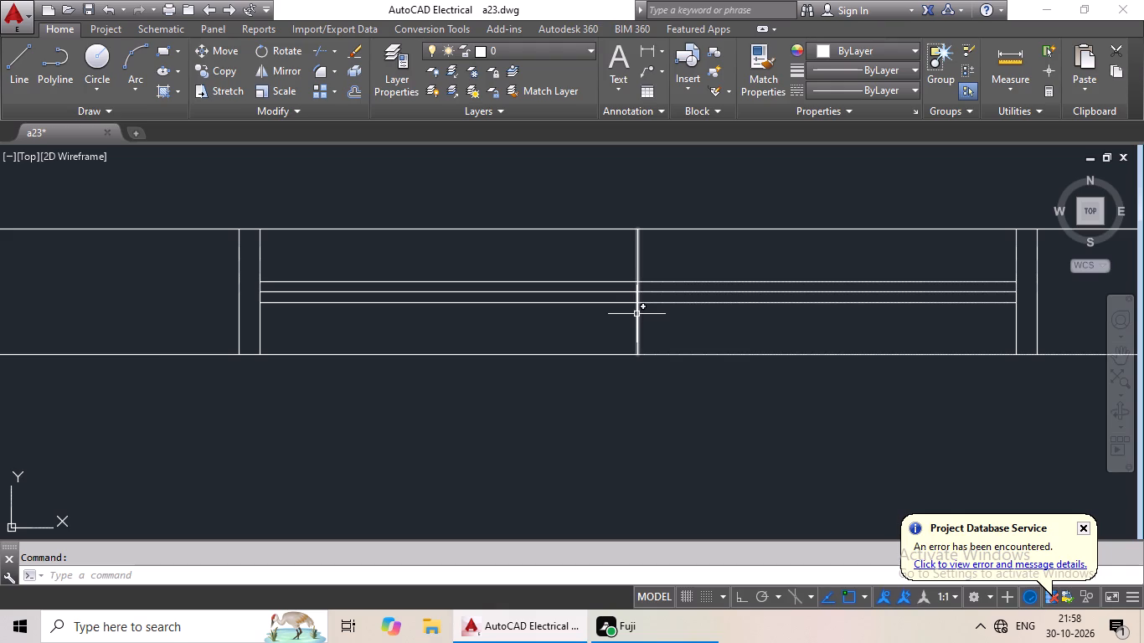
left_click(637, 314)
scroll(666, 316, "down", 4)
middle_click_drag(719, 347, 297, 402)
scroll(549, 377, "up", 2)
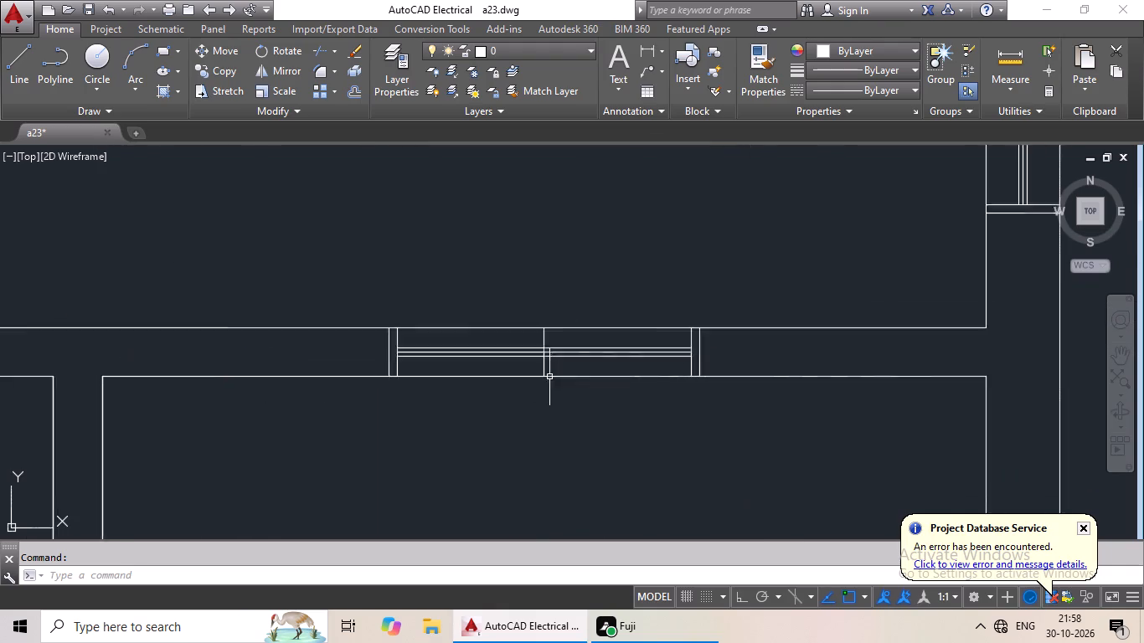
scroll(549, 377, "up", 2)
left_click(534, 347)
scroll(564, 336, "down", 5)
Add the centre marker line of the second row's exterior east-wall opening just south of the small room to the selection.
middle_click_drag(590, 335, 584, 347)
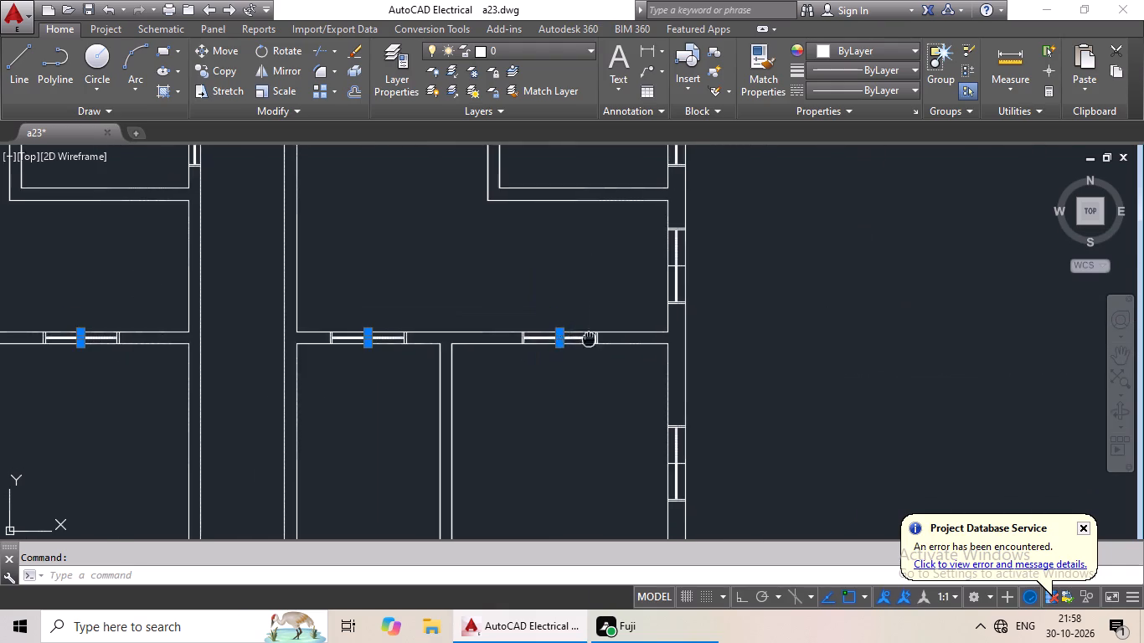
middle_click_drag(584, 347, 504, 449)
scroll(595, 375, "up", 4)
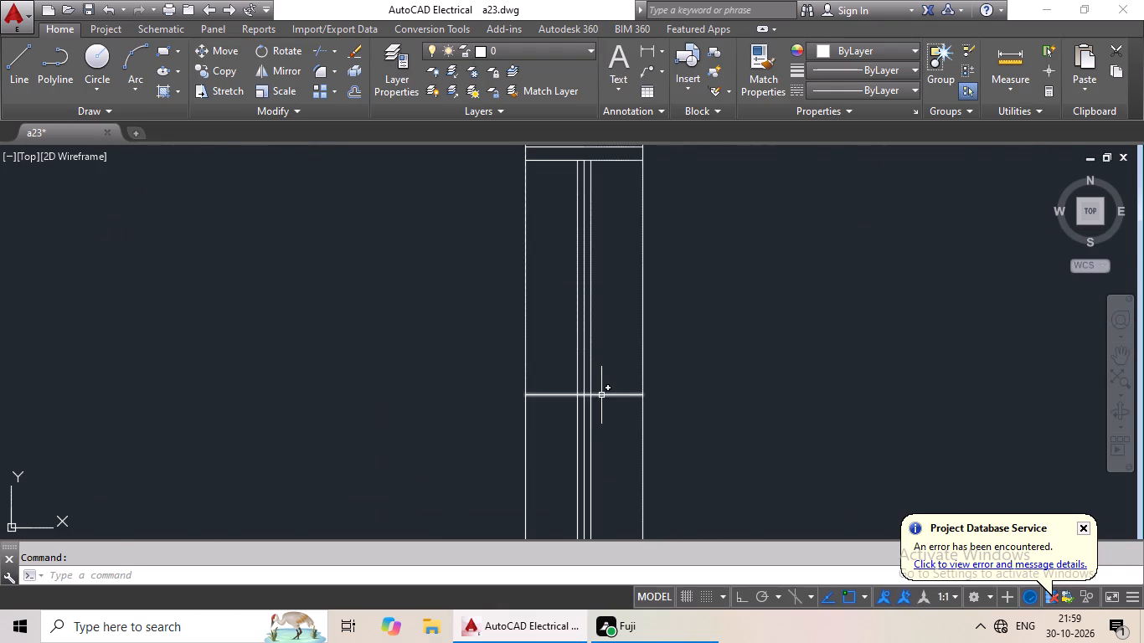
left_click(601, 395)
scroll(288, 518, "down", 3)
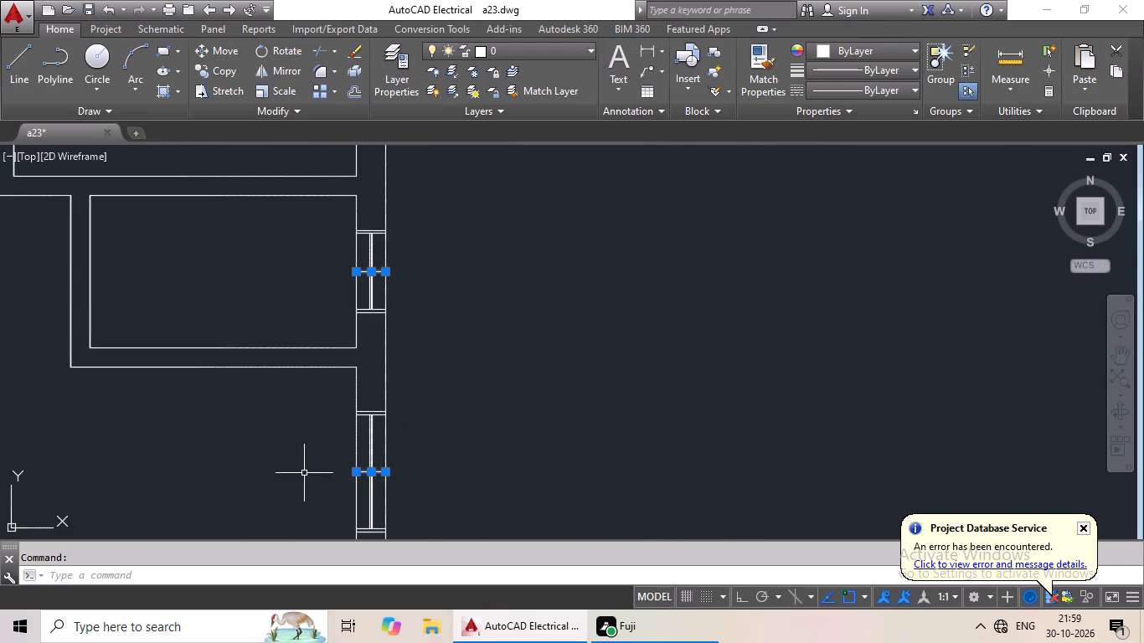
Add the centre marker lines of the third room row's exterior west-wall and east-wall openings to the selection.
scroll(224, 339, "down", 3)
middle_click_drag(234, 373, 416, 301)
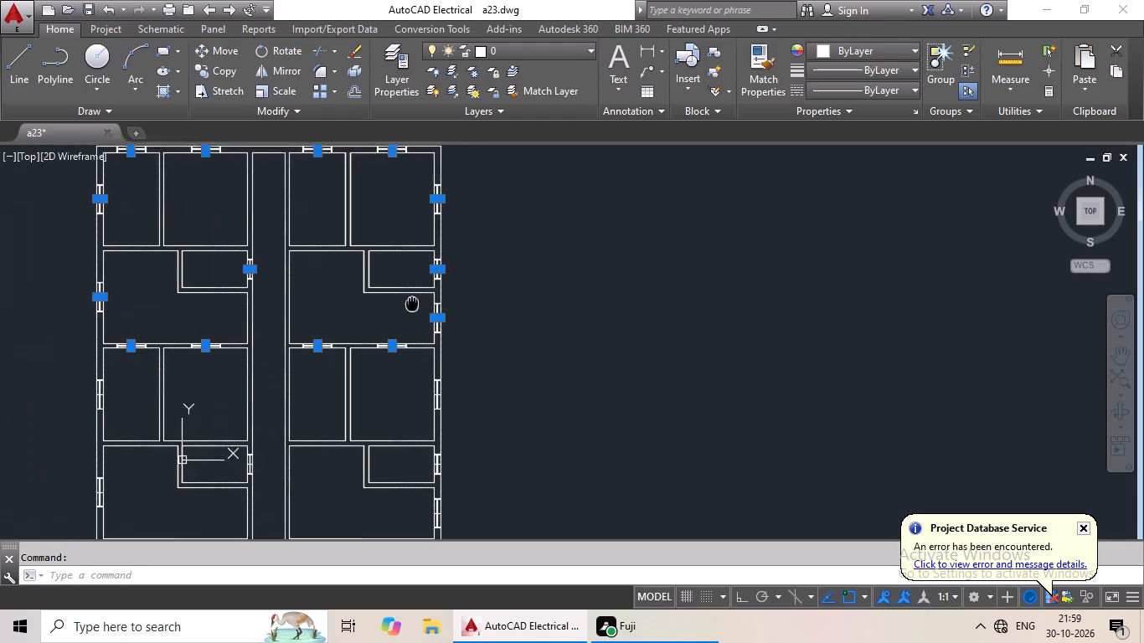
middle_click_drag(416, 301, 428, 296)
middle_click_drag(327, 363, 399, 311)
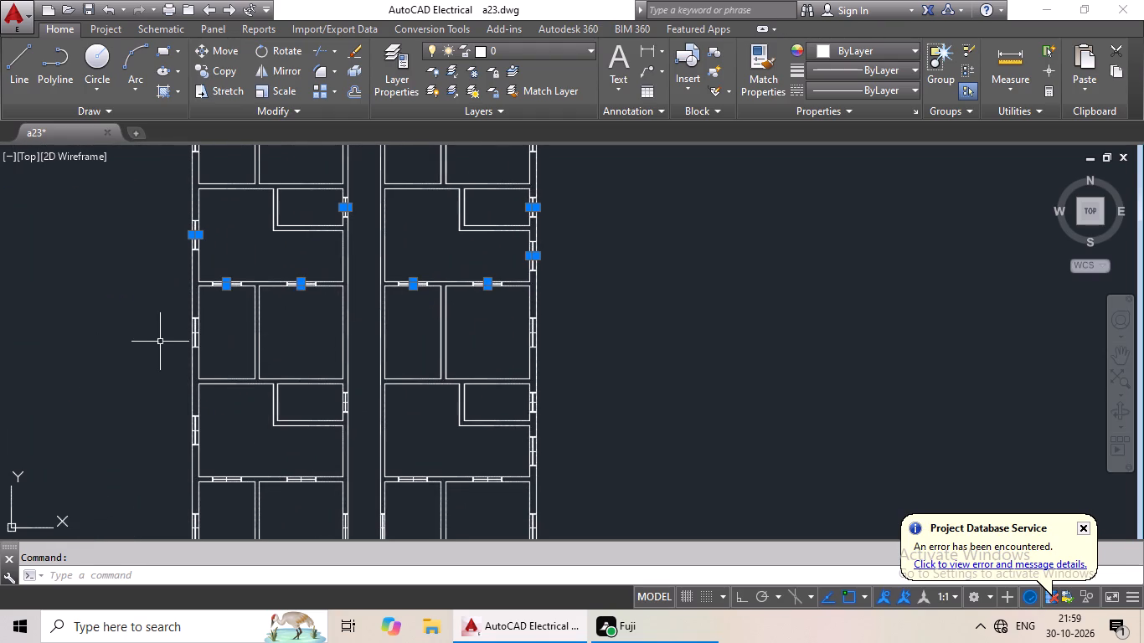
scroll(159, 339, "up", 3)
scroll(313, 310, "up", 3)
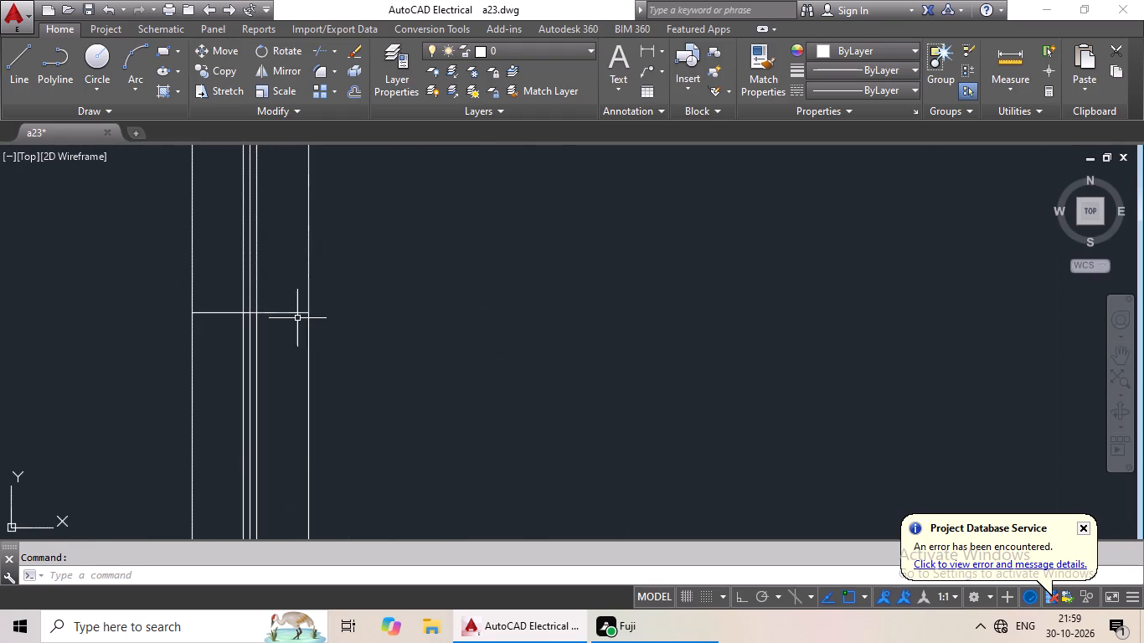
left_click(297, 313)
scroll(554, 350, "down", 4)
middle_click_drag(626, 354, 251, 331)
scroll(249, 332, "down", 1)
middle_click_drag(682, 357, 681, 357)
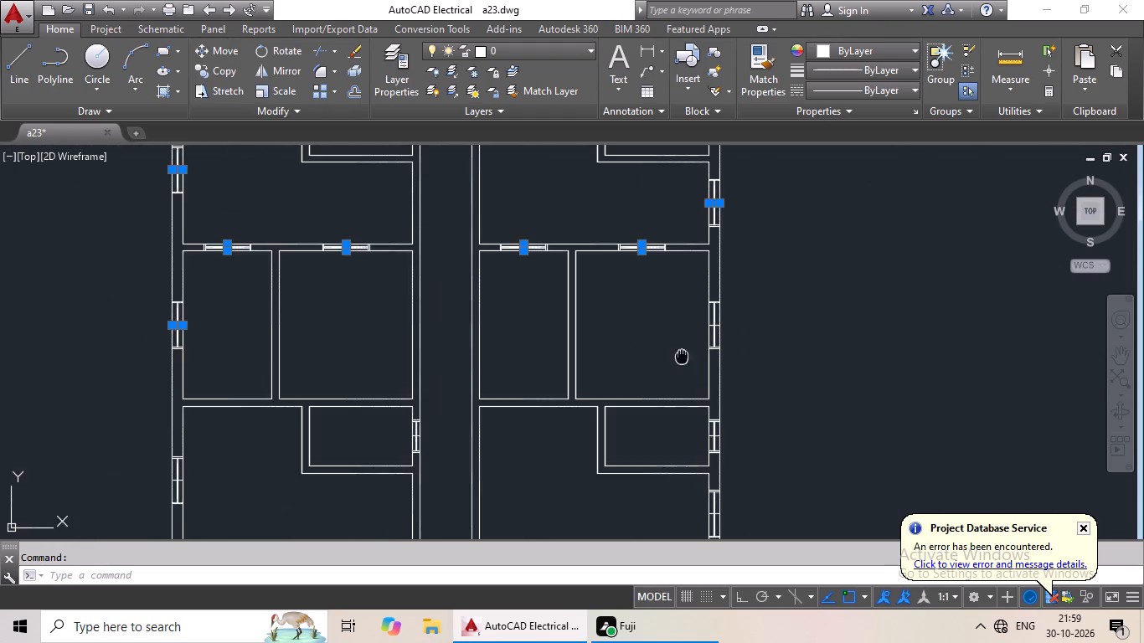
middle_click_drag(681, 357, 546, 342)
scroll(565, 321, "up", 5)
left_click(590, 206)
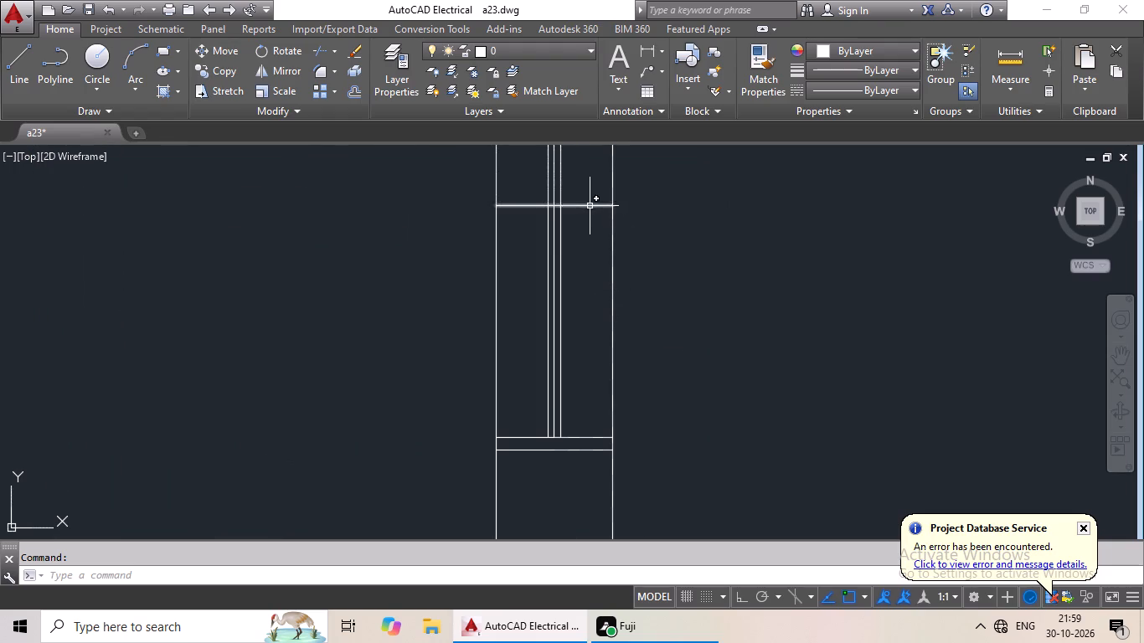
Add the fourth room row's centre marker lines to the selection: one in the corridor wall, one in the west wall, two in the east wall.
scroll(590, 207, "down", 5)
middle_click_drag(538, 292, 605, 261)
scroll(366, 292, "up", 2)
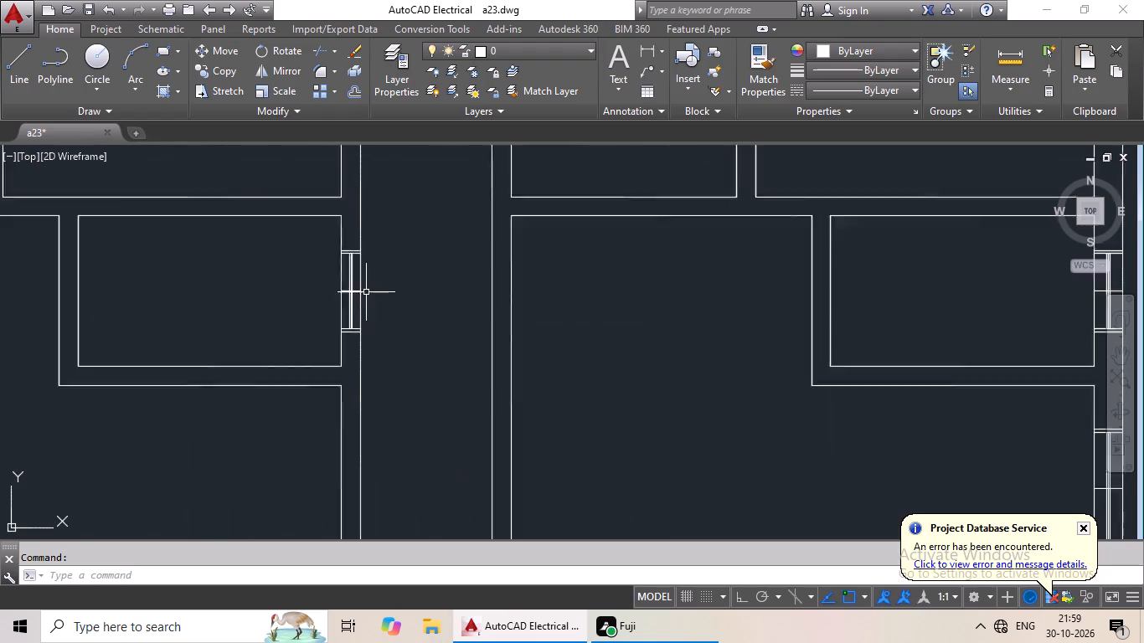
scroll(366, 292, "up", 1)
left_click(351, 292)
scroll(447, 283, "down", 3)
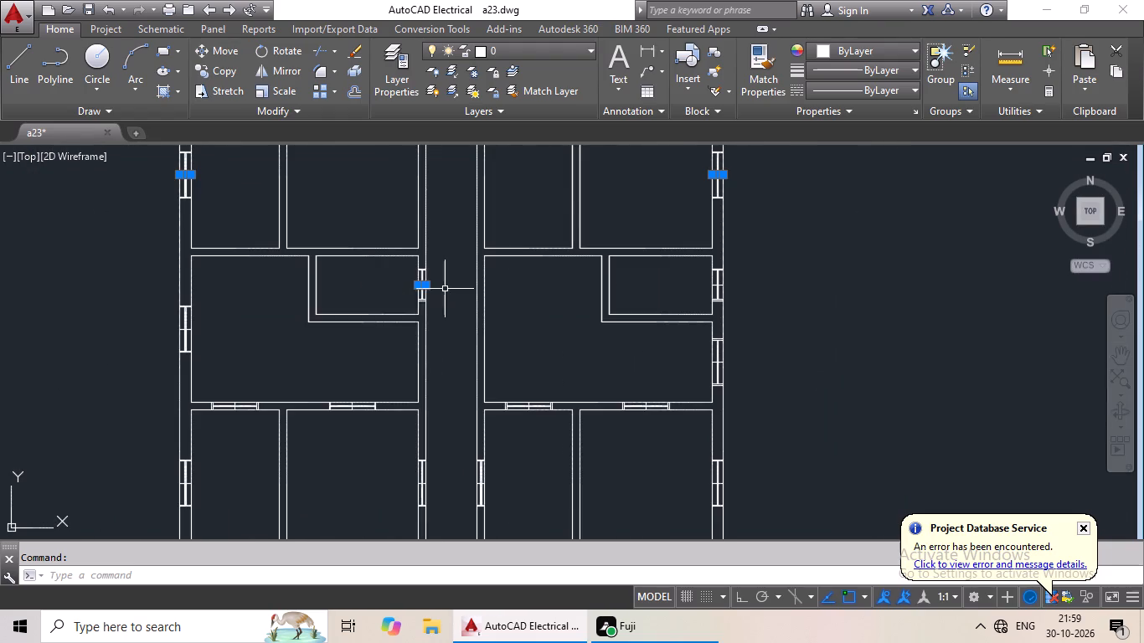
scroll(191, 334, "up", 3)
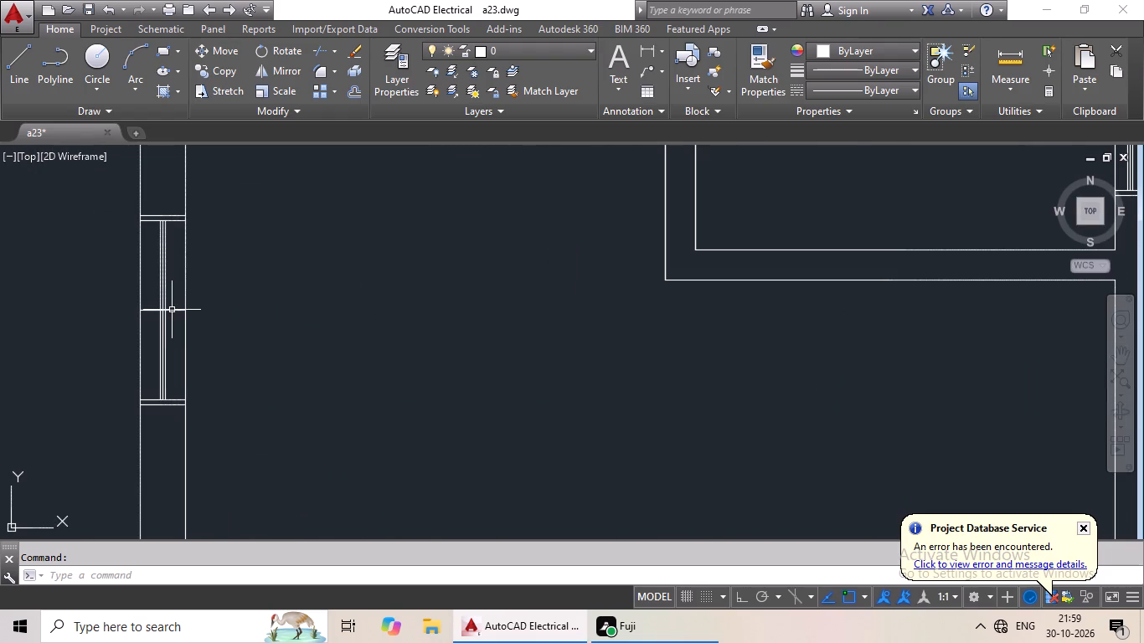
left_click(176, 309)
scroll(355, 307, "down", 4)
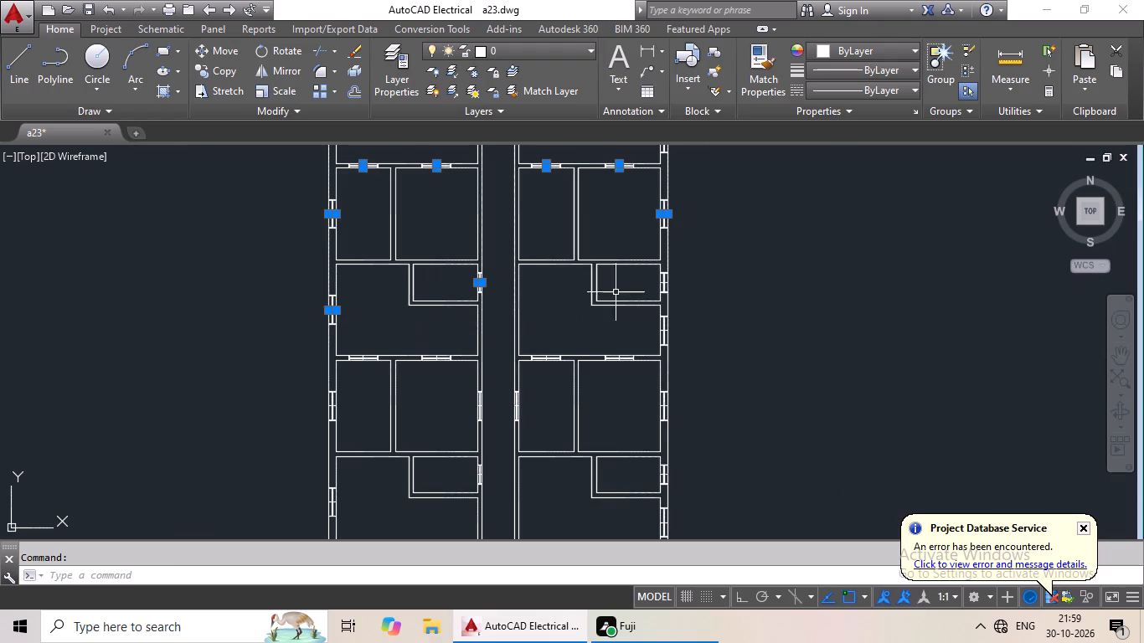
scroll(660, 285, "up", 3)
left_click(667, 271)
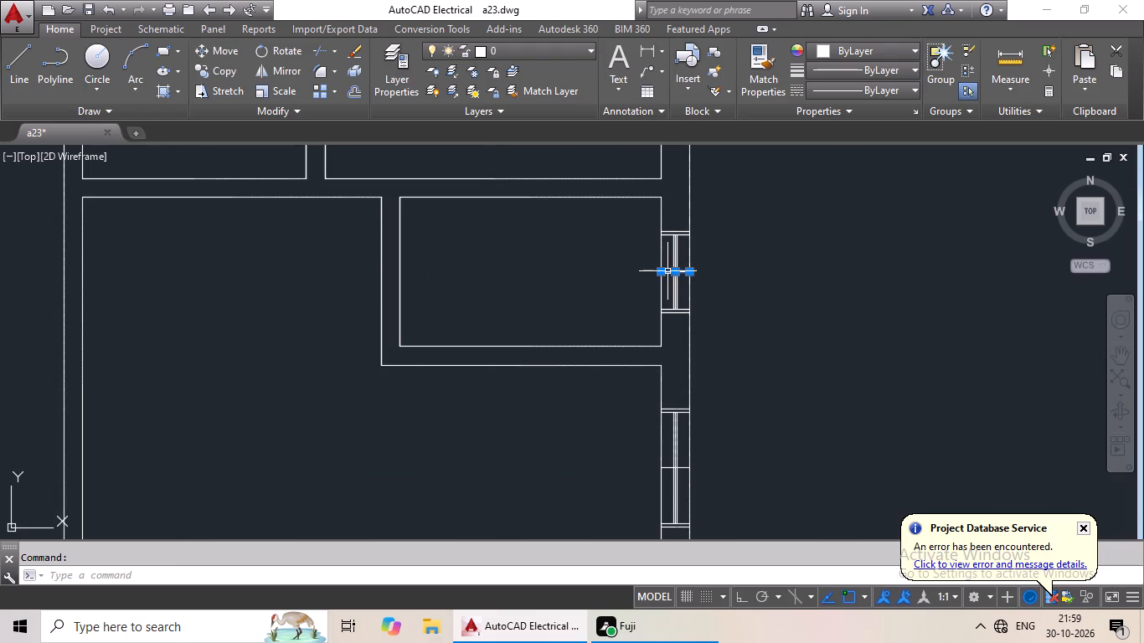
left_click(683, 468)
Add the four centre marker lines in the cross wall between the fourth and fifth room rows from the north to the selection.
scroll(587, 455, "down", 2)
middle_click_drag(573, 445, 661, 303)
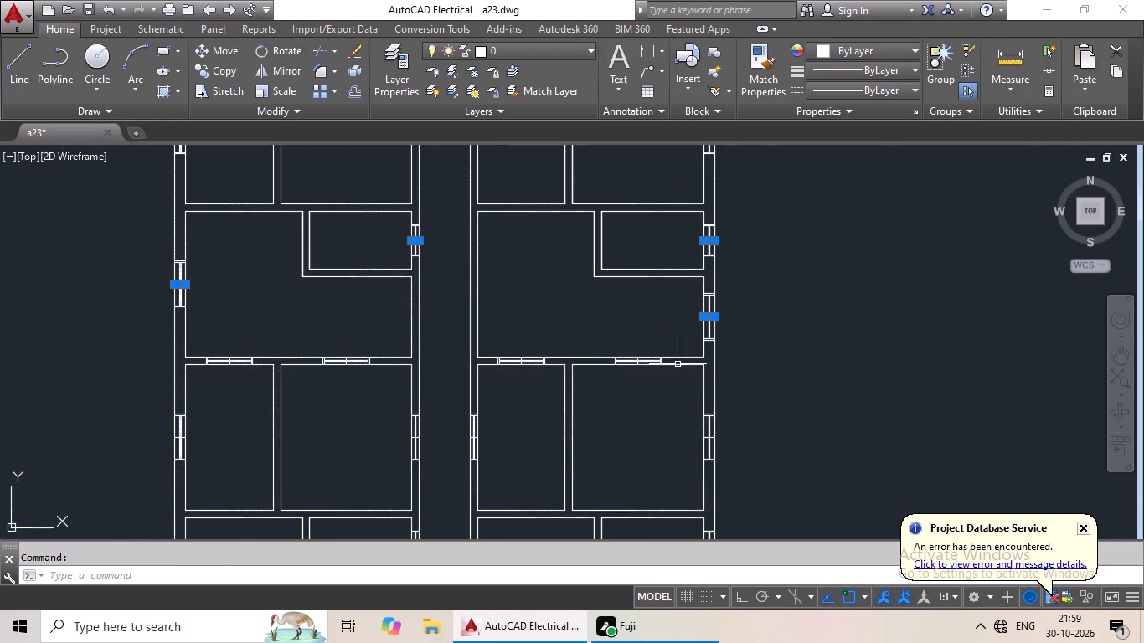
scroll(654, 366, "up", 4)
left_click(557, 355)
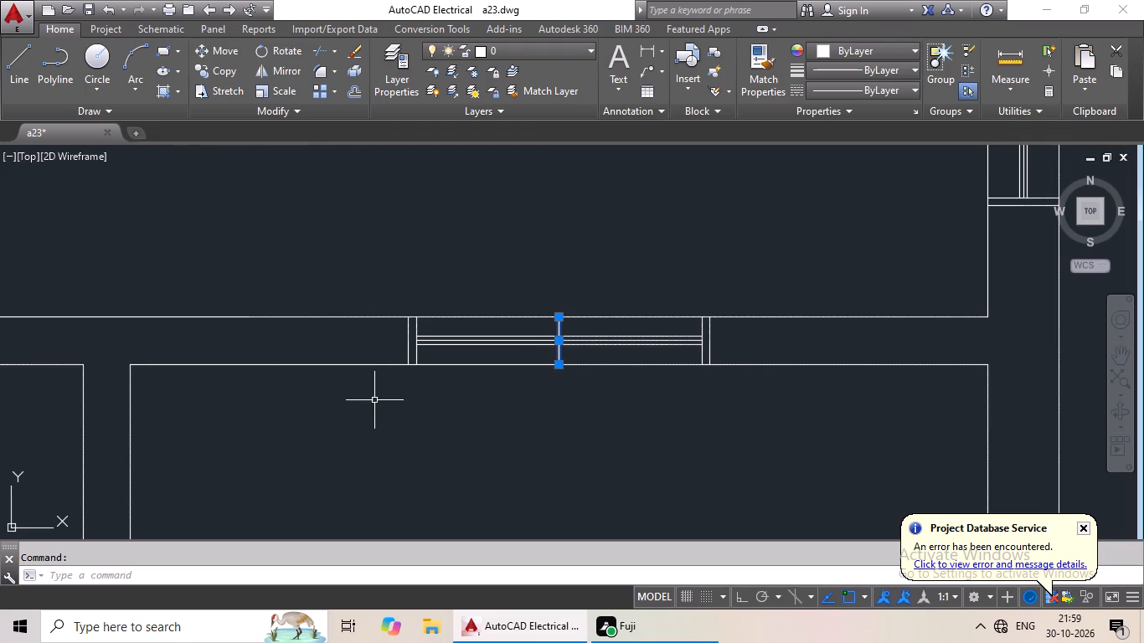
middle_click_drag(351, 407, 910, 393)
left_click(357, 342)
scroll(505, 358, "down", 1)
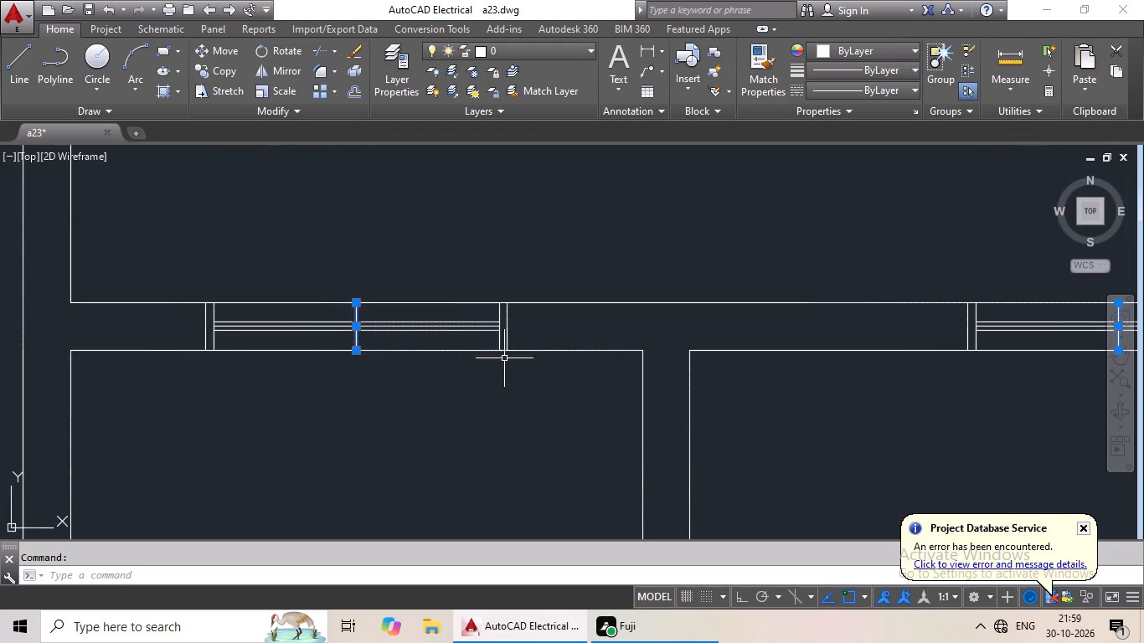
scroll(504, 358, "down", 2)
middle_click_drag(461, 402, 910, 402)
scroll(671, 362, "up", 4)
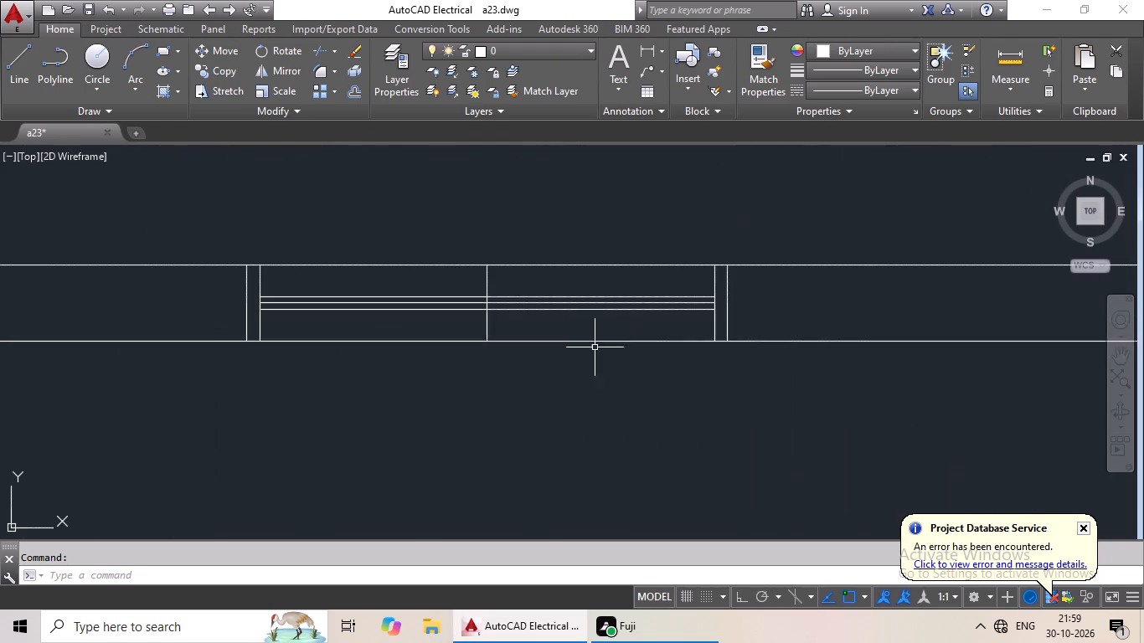
left_click(488, 329)
scroll(578, 334, "down", 4)
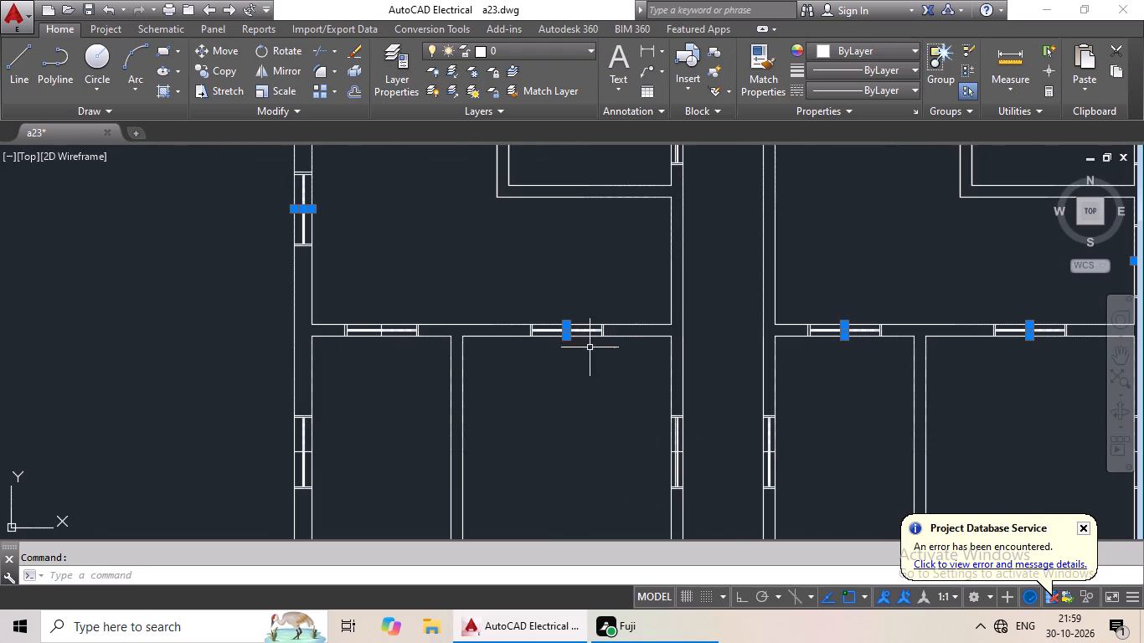
scroll(390, 335, "up", 4)
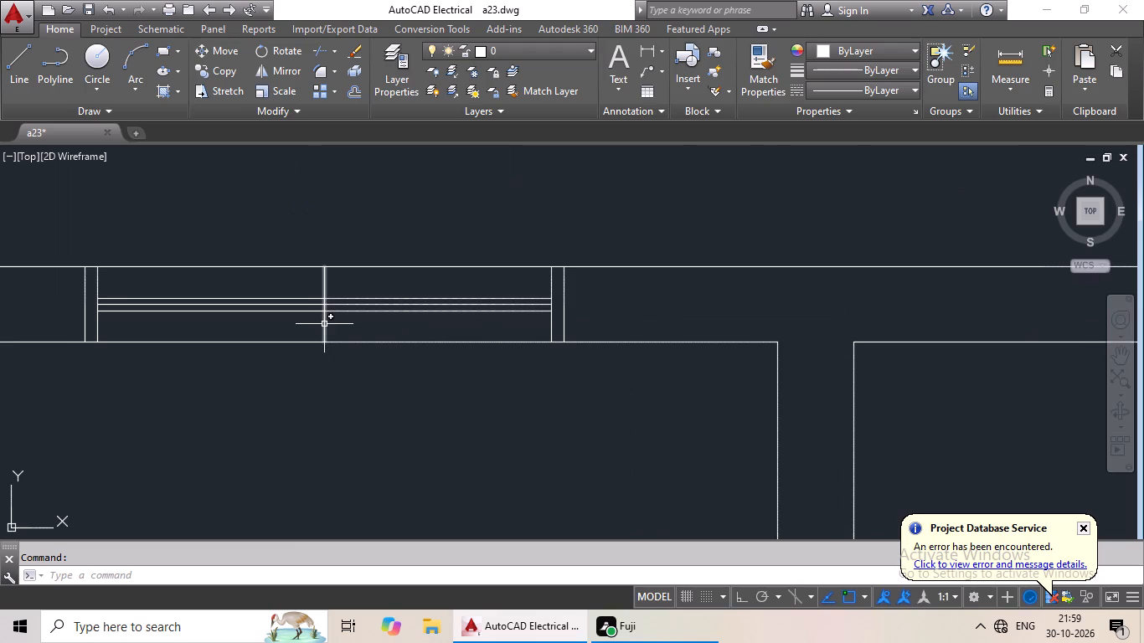
left_click(324, 324)
Add the fifth room row's centre marker lines in the west block's exterior west wall and corridor wall to the selection.
scroll(431, 347, "down", 5)
scroll(559, 338, "down", 2)
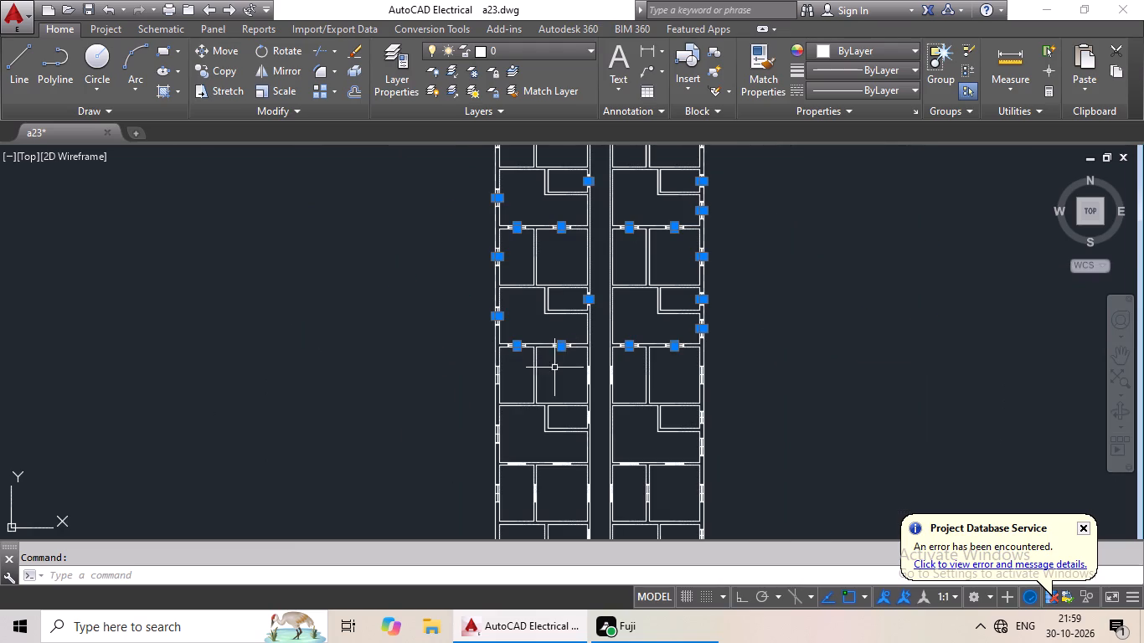
middle_click_drag(569, 392, 590, 293)
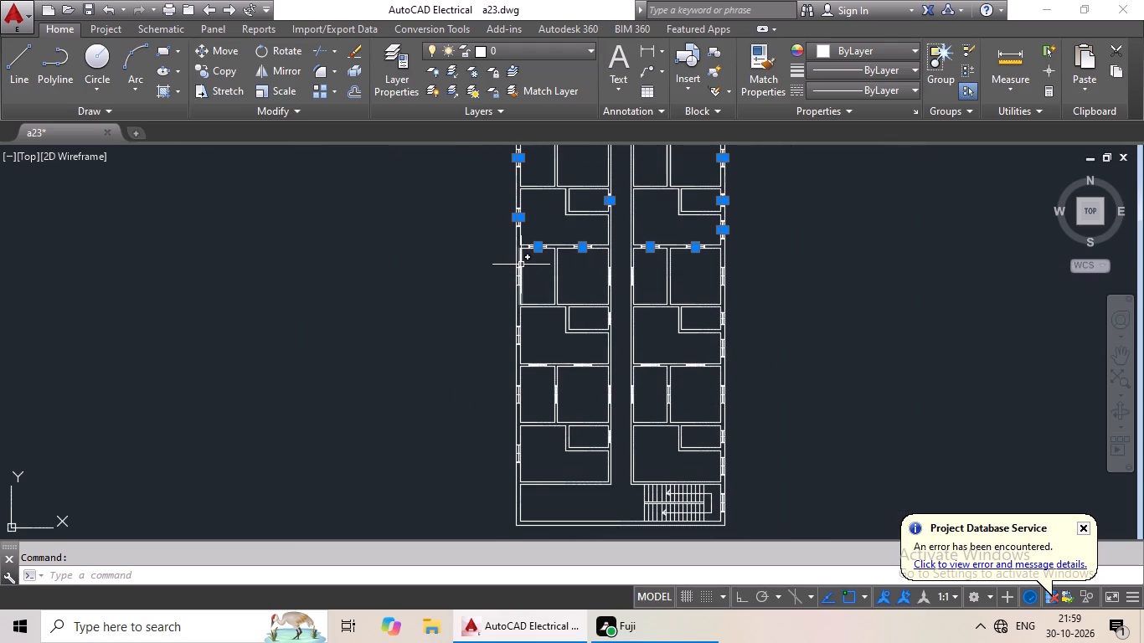
scroll(511, 278, "up", 7)
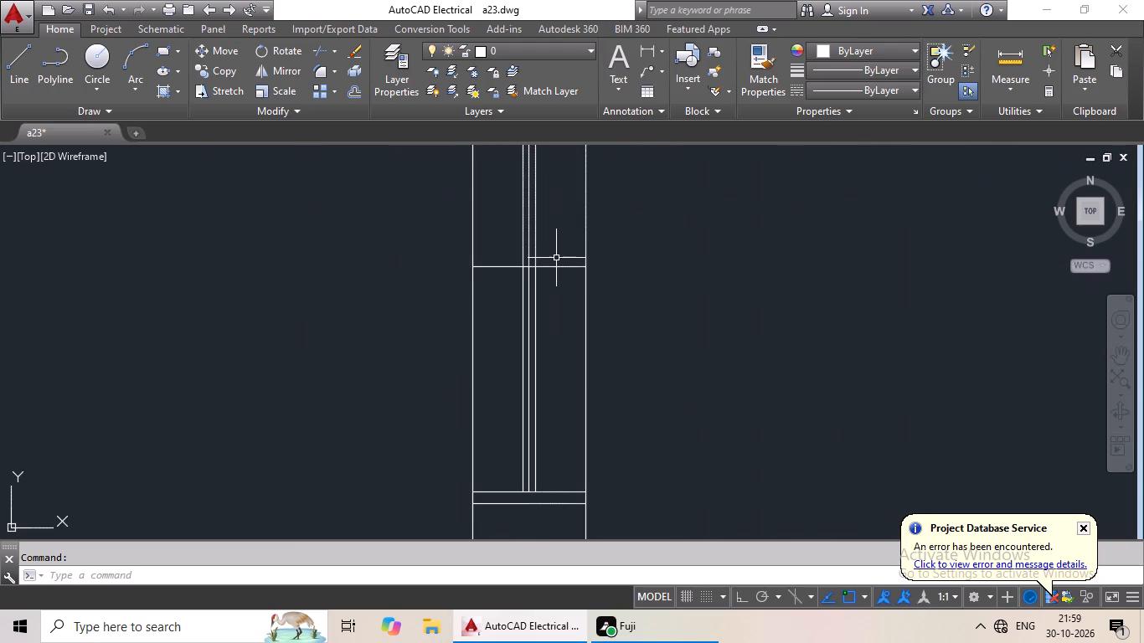
left_click(555, 265)
scroll(770, 249, "down", 3)
middle_click_drag(781, 254, 778, 254)
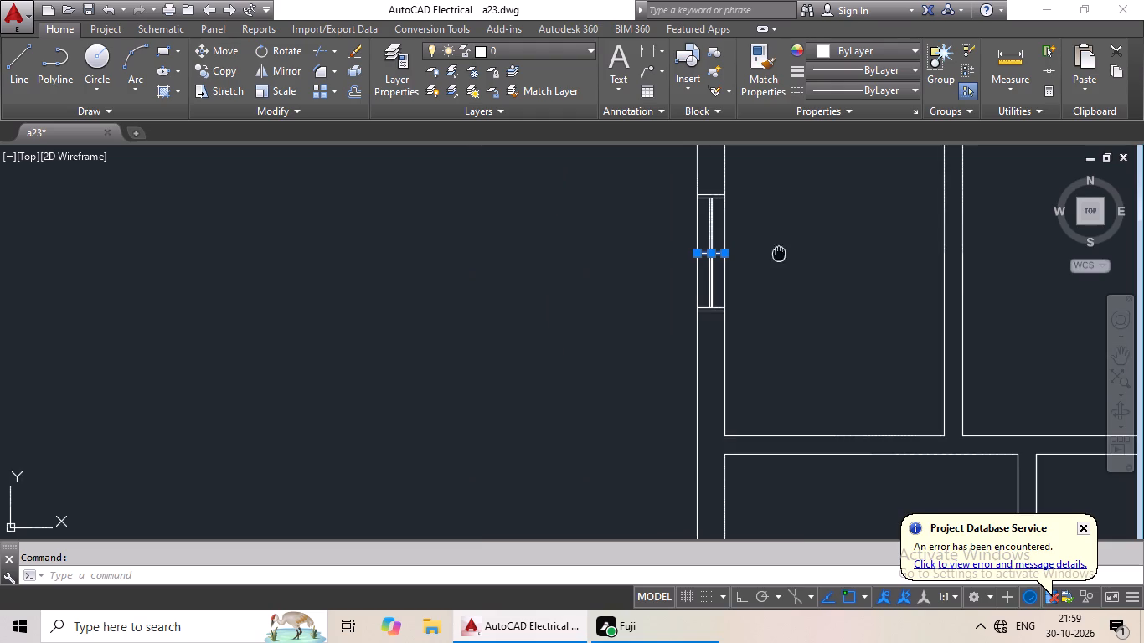
middle_click_drag(778, 254, 564, 296)
scroll(698, 324, "down", 2)
scroll(858, 316, "up", 3)
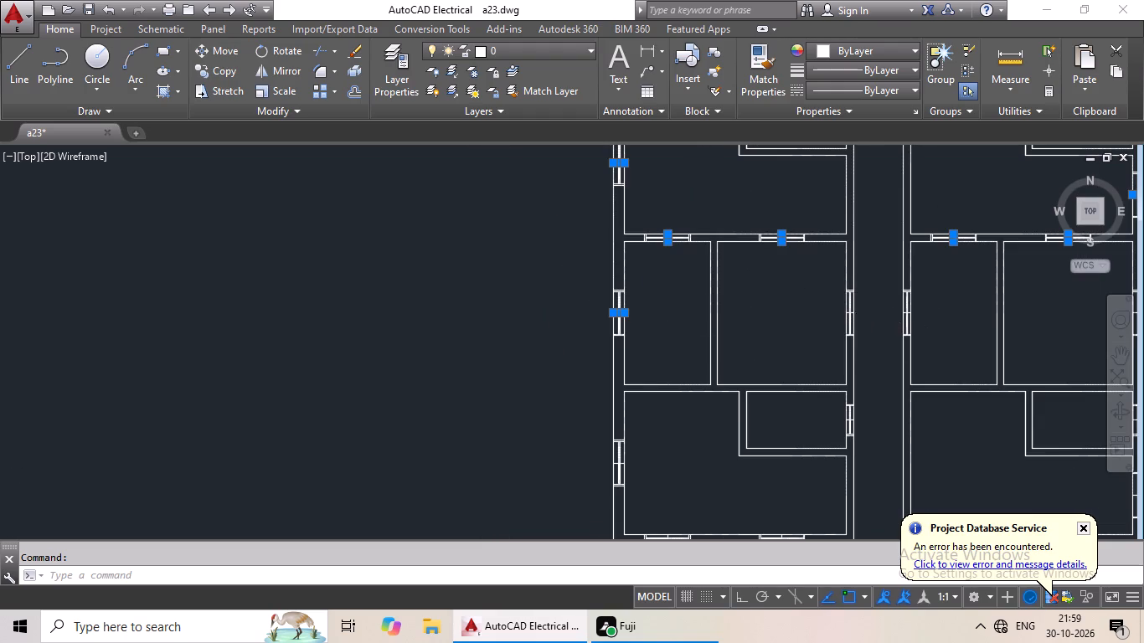
scroll(858, 316, "up", 1)
left_click(799, 286)
Add the fifth room row's centre marker lines in the east block's corridor wall and exterior east wall to the selection.
scroll(903, 293, "down", 3)
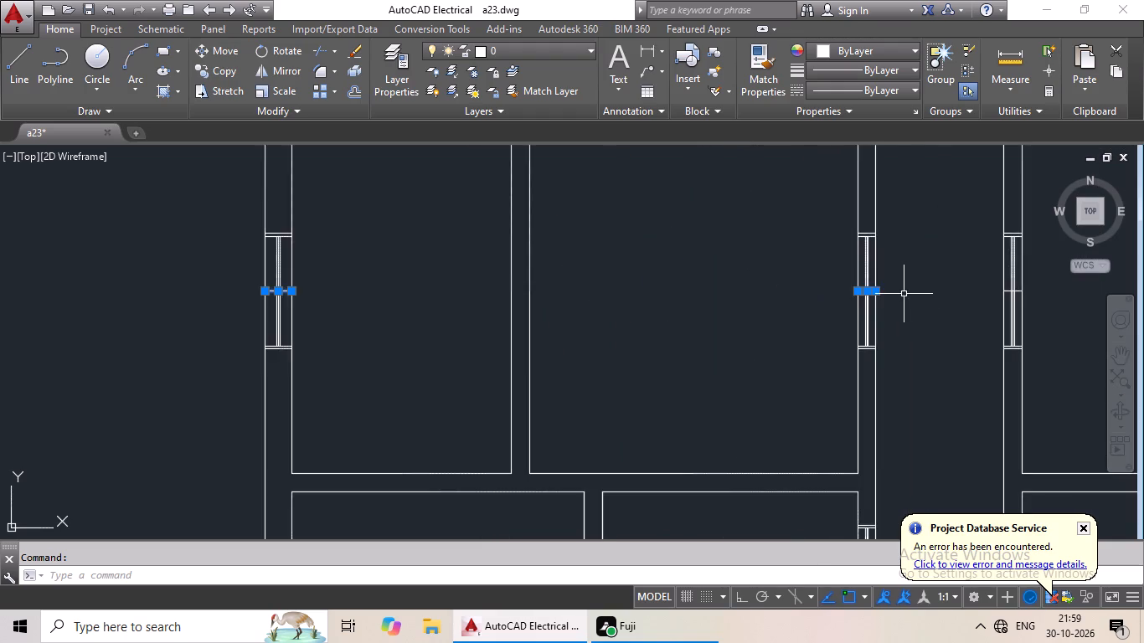
middle_click_drag(904, 293, 644, 252)
scroll(744, 254, "up", 3)
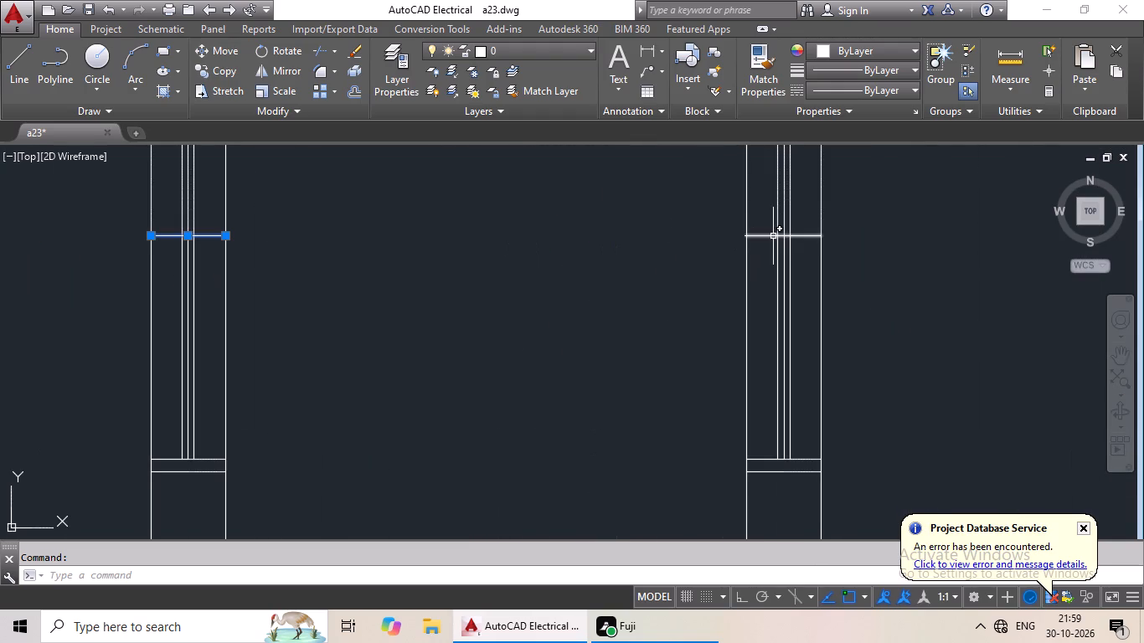
left_click(767, 234)
scroll(795, 234, "down", 4)
scroll(854, 275, "down", 1)
middle_click_drag(860, 273, 678, 280)
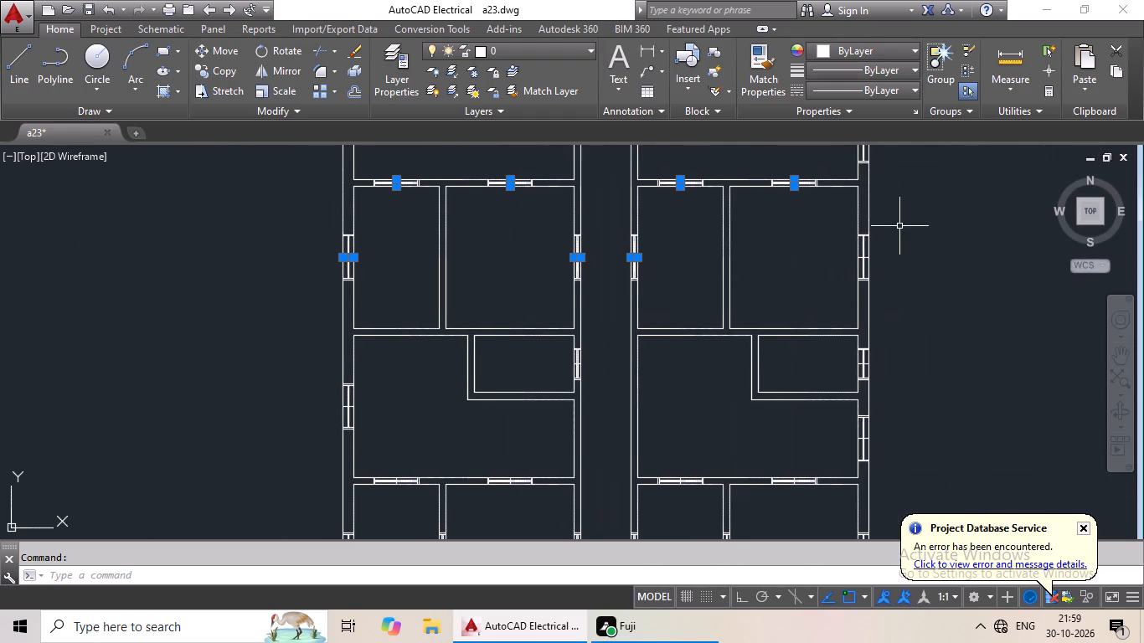
middle_click_drag(884, 229, 833, 288)
scroll(825, 326, "up", 4)
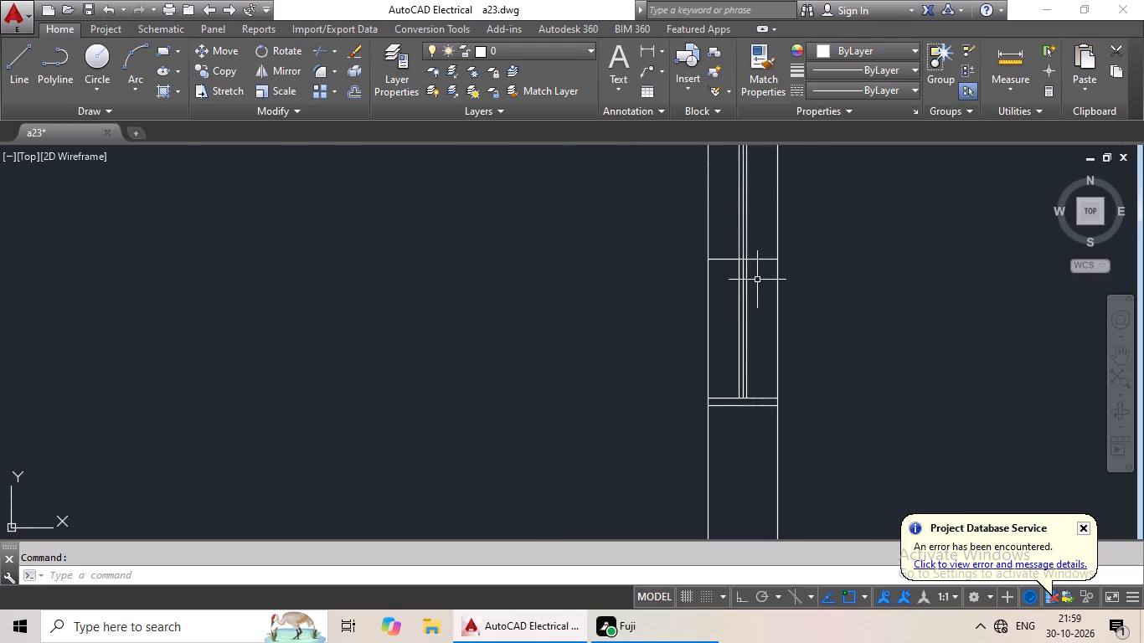
left_click(763, 261)
Add the sixth room row's centre marker lines in the west block's small-room corridor wall and exterior west wall to the selection.
scroll(765, 260, "down", 4)
middle_click_drag(667, 311, 707, 280)
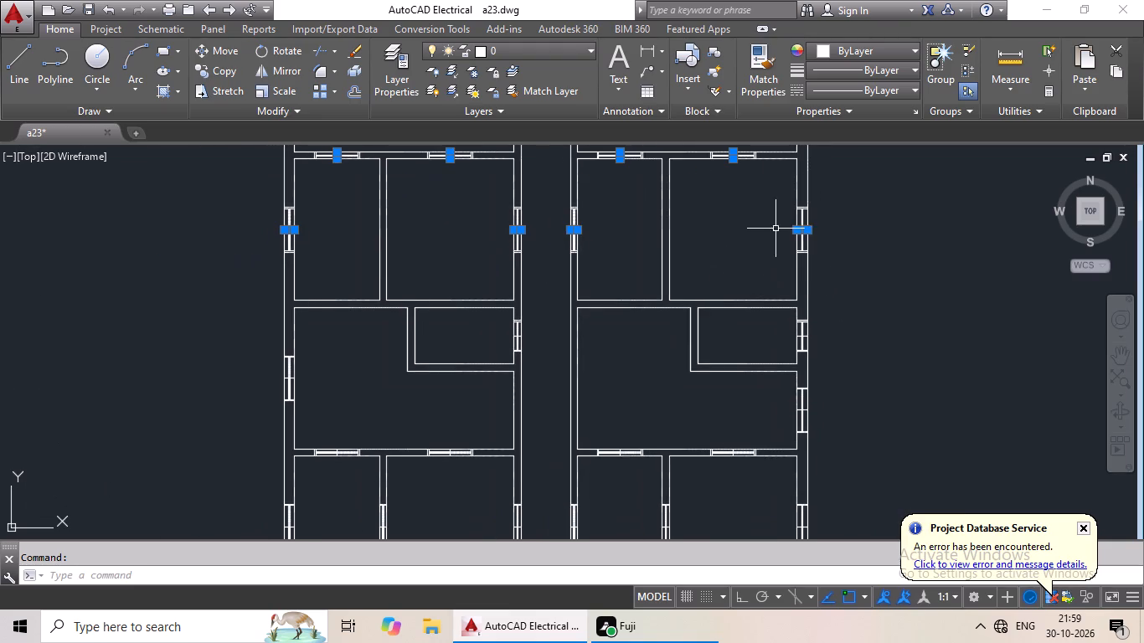
scroll(526, 327, "up", 4)
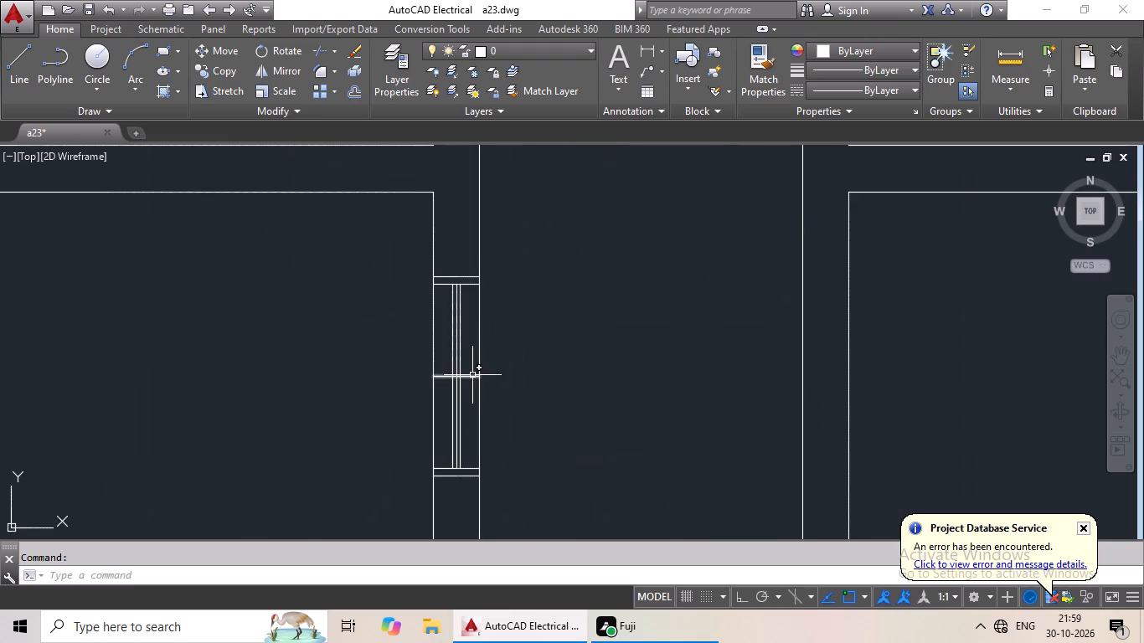
left_click(472, 376)
scroll(545, 331, "down", 4)
scroll(299, 396, "up", 4)
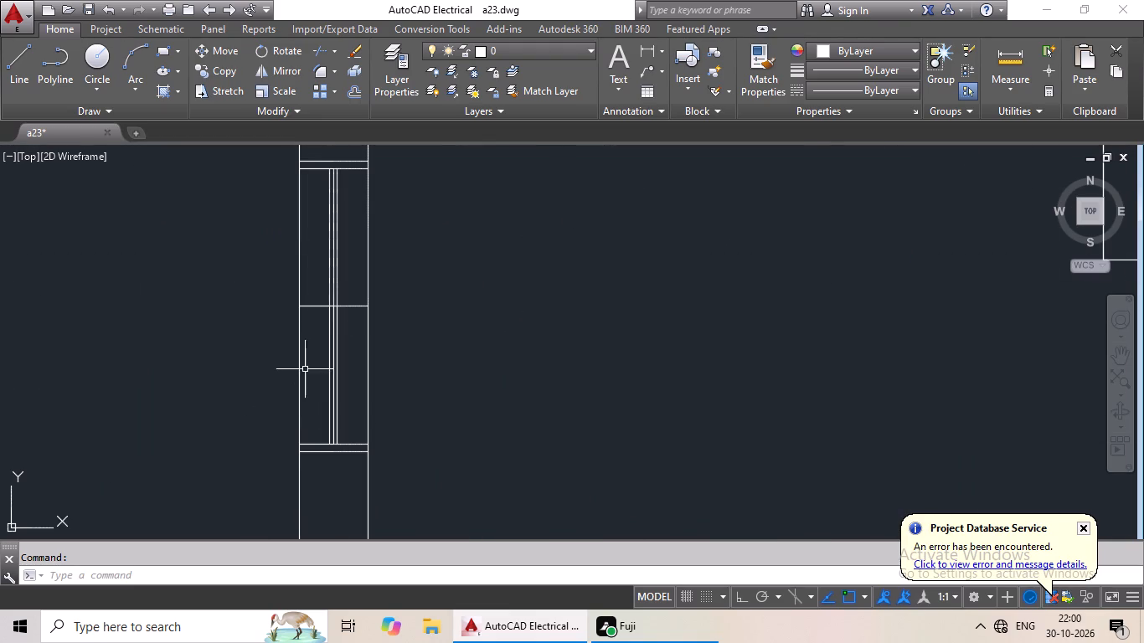
left_click(314, 308)
Add the four centre marker lines in the cross wall between the sixth and seventh room rows from the north to the selection.
scroll(467, 299, "down", 5)
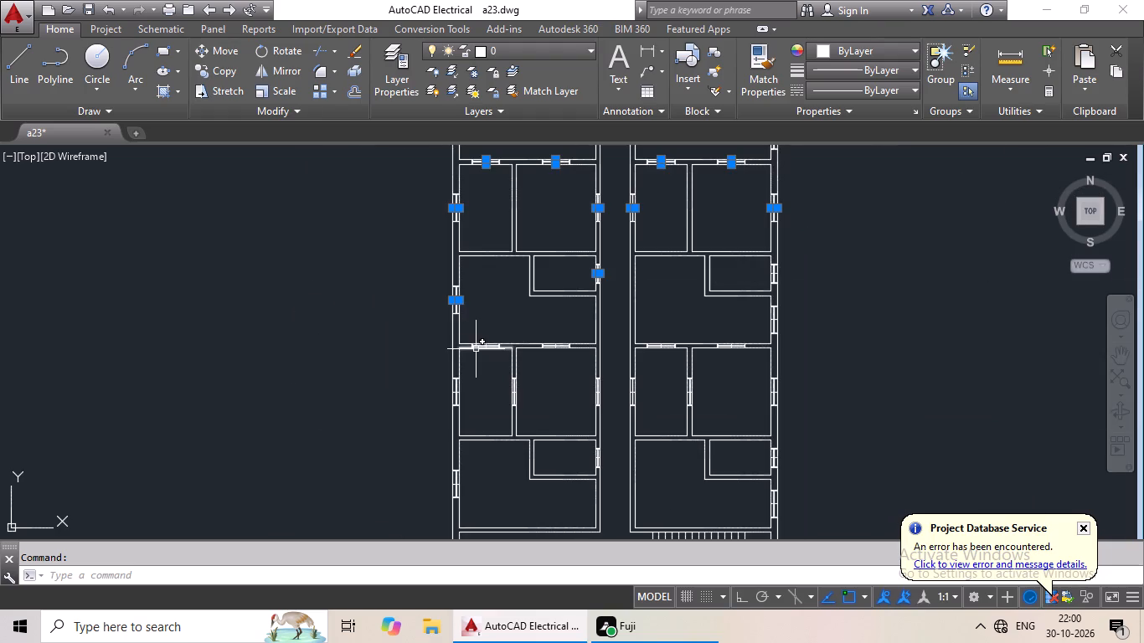
scroll(477, 352, "up", 5)
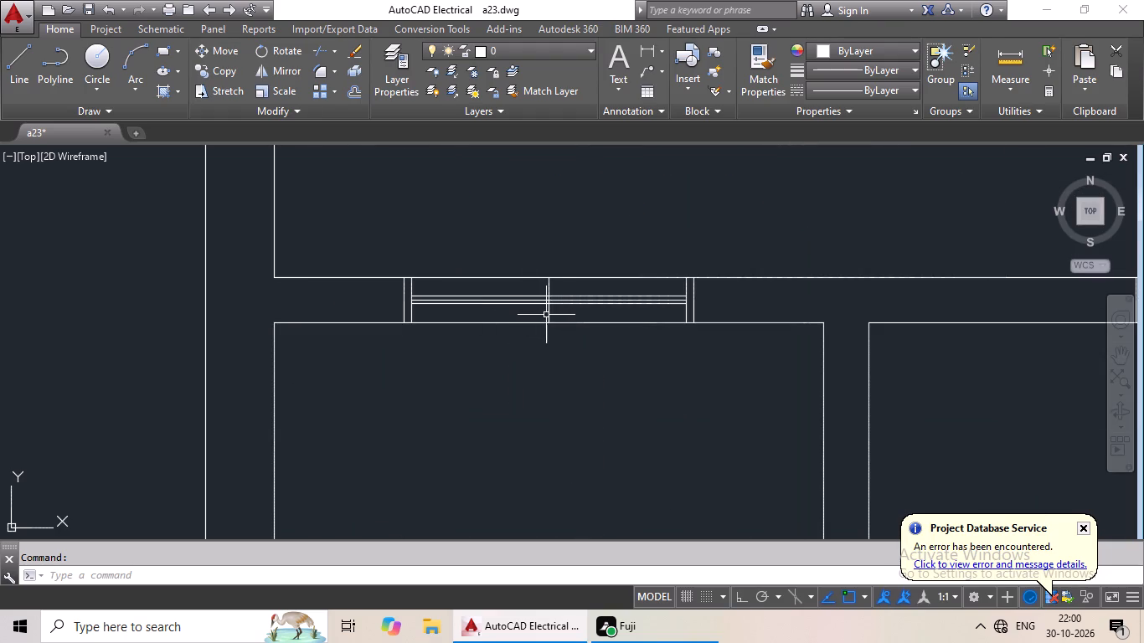
left_click(550, 313)
scroll(615, 311, "down", 4)
middle_click_drag(619, 312, 459, 353)
scroll(570, 353, "up", 5)
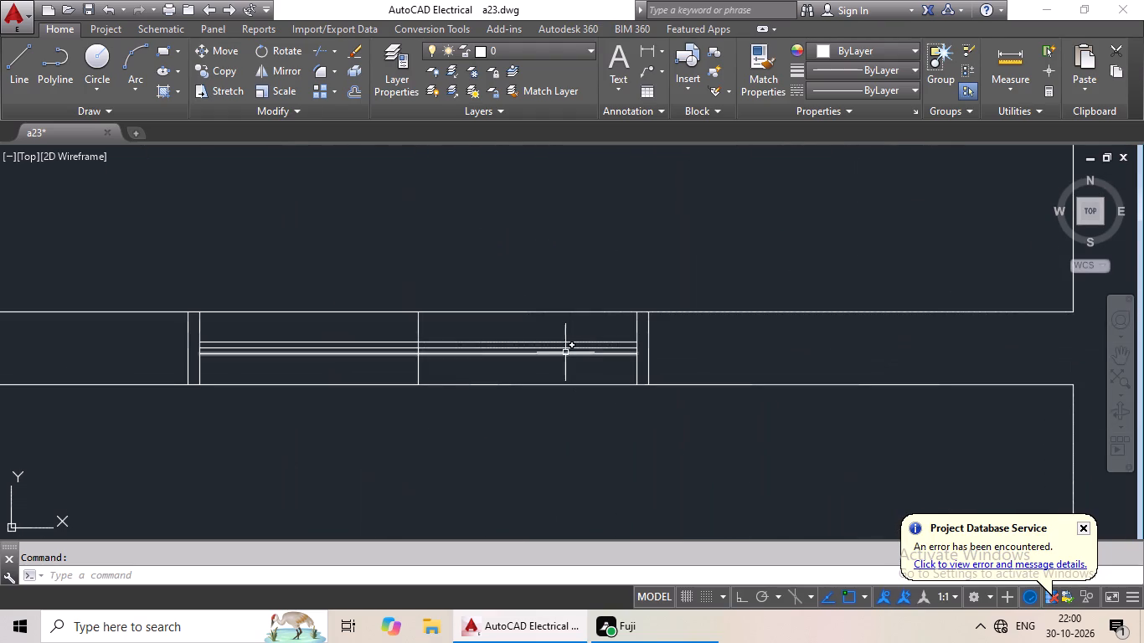
left_click(419, 369)
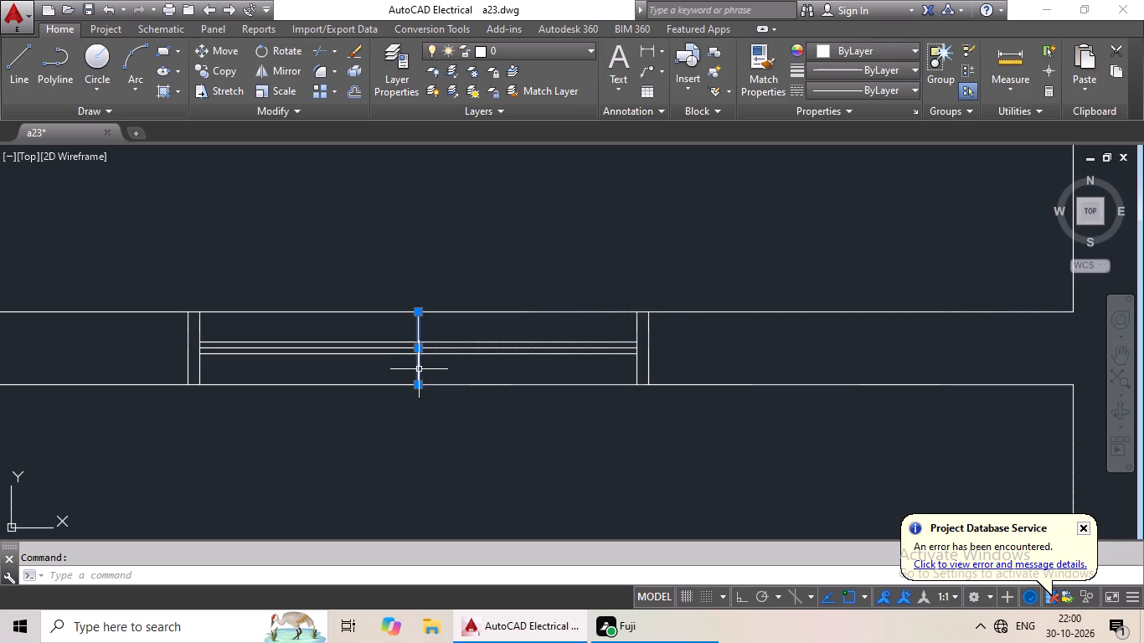
scroll(625, 361, "down", 4)
middle_click_drag(706, 363, 424, 368)
scroll(583, 364, "up", 4)
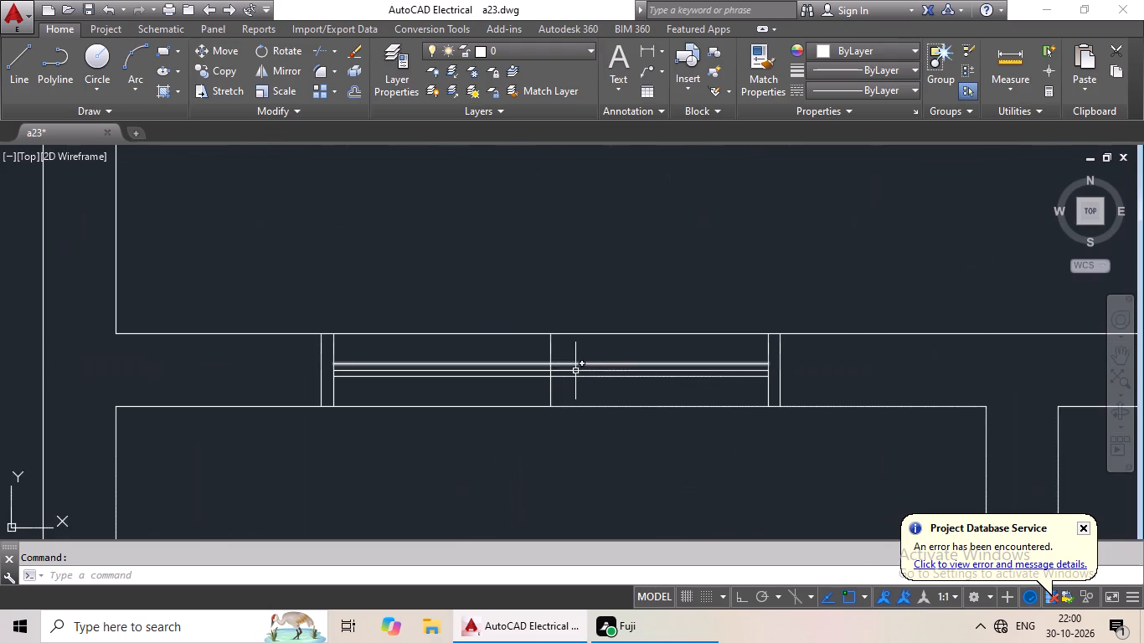
left_click(551, 391)
scroll(616, 378, "down", 3)
middle_click_drag(619, 378, 358, 388)
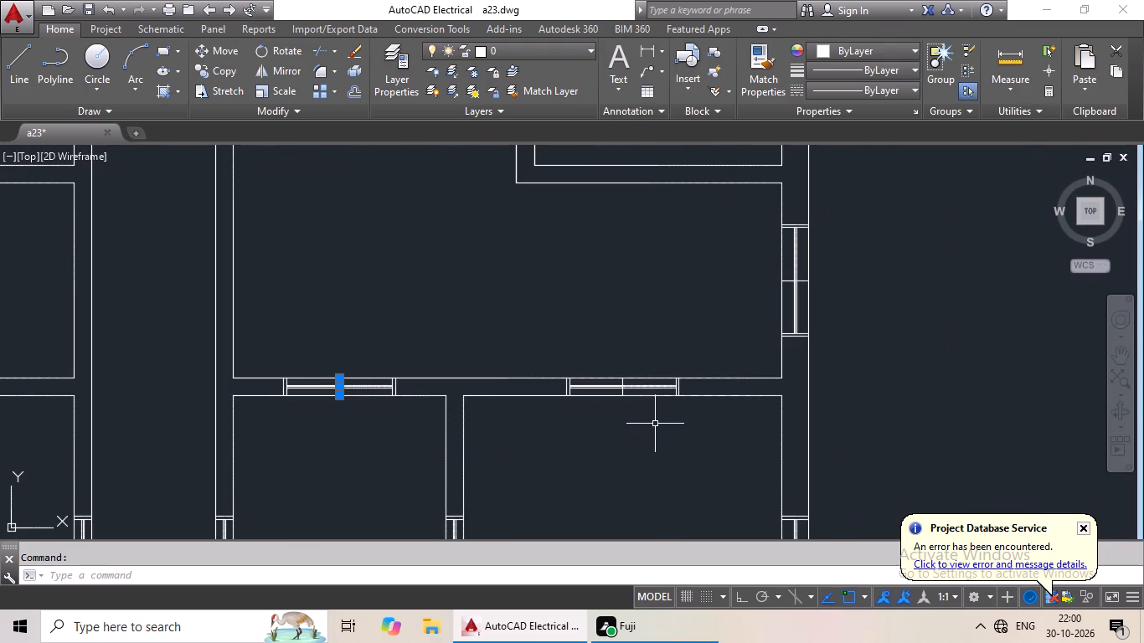
scroll(647, 399, "up", 5)
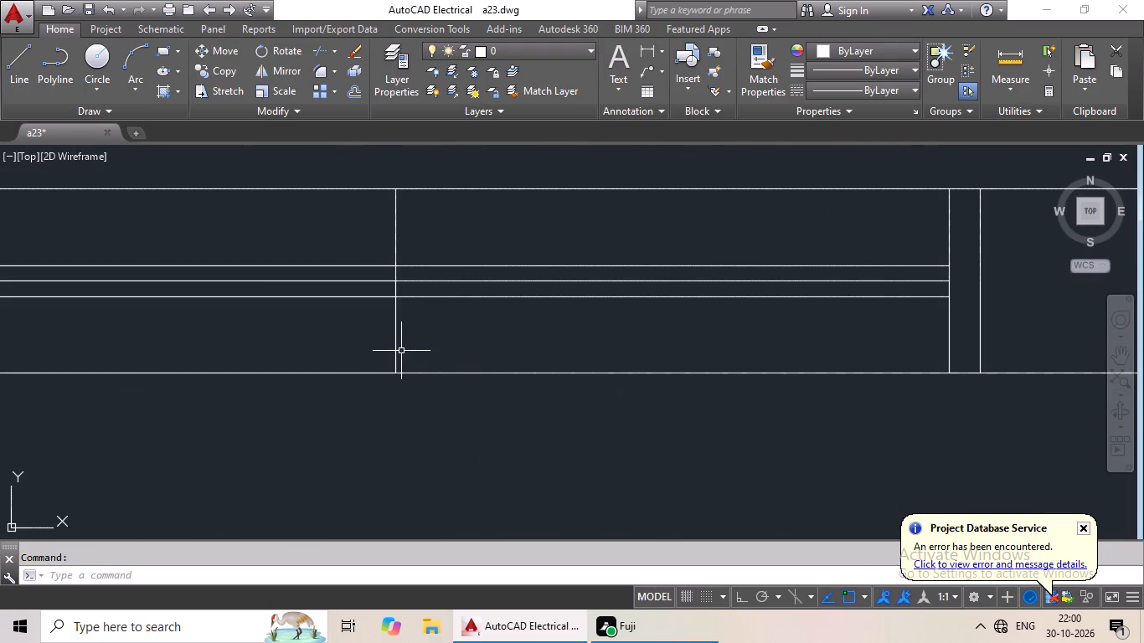
left_click(396, 352)
Add the sixth room row's two centre marker lines in the exterior east wall to the selection.
scroll(629, 350, "down", 4)
middle_click_drag(629, 351, 362, 478)
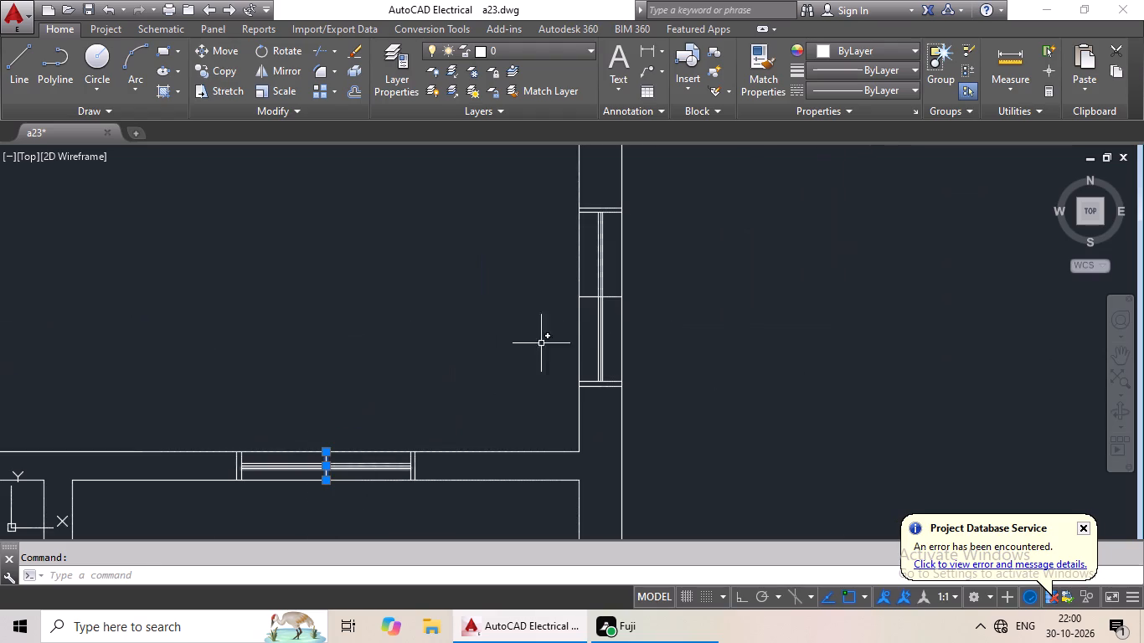
left_click(588, 298)
scroll(588, 298, "down", 4)
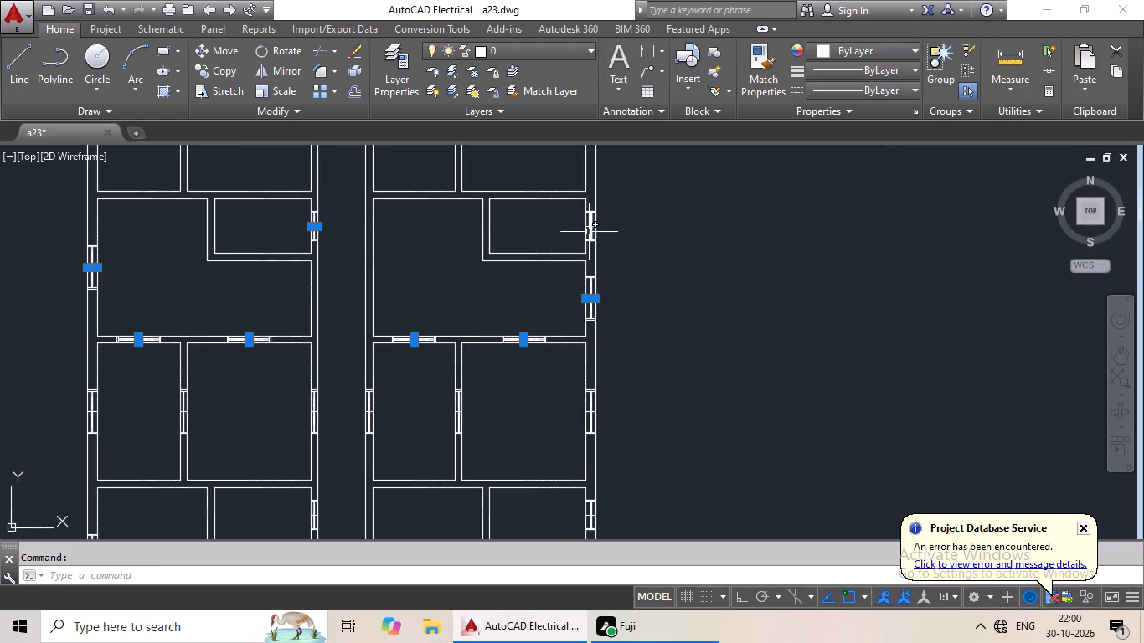
scroll(589, 232, "up", 4)
left_click(585, 191)
Add the seventh room row's centre marker lines in the west block's exterior wall, partition wall and corridor wall to the selection.
scroll(582, 197, "down", 5)
scroll(549, 279, "down", 1)
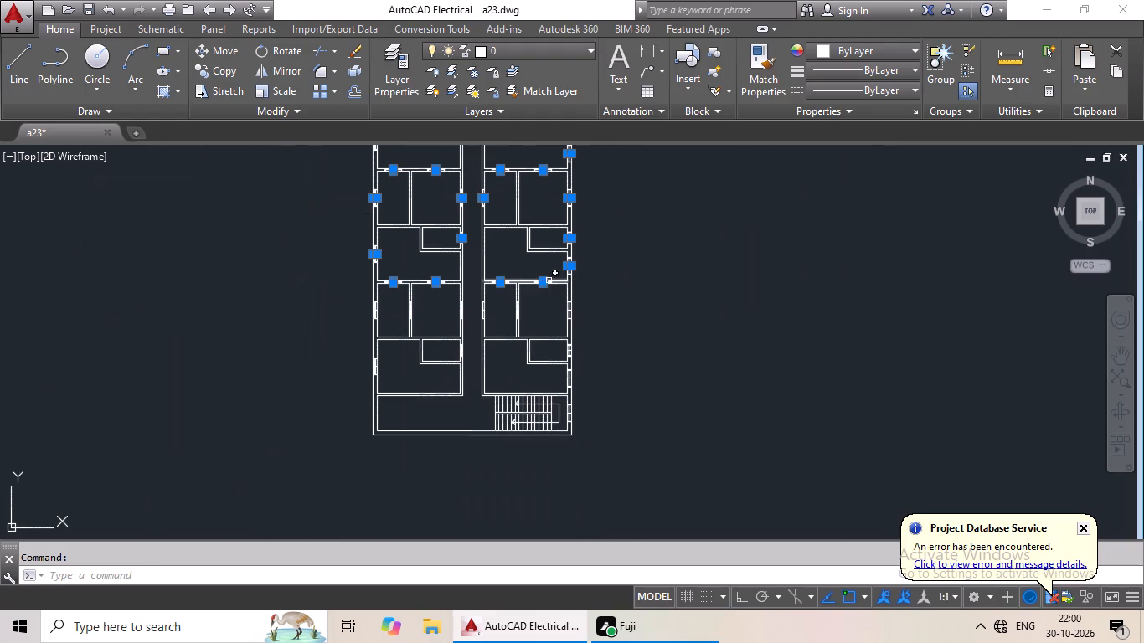
scroll(373, 311, "up", 3)
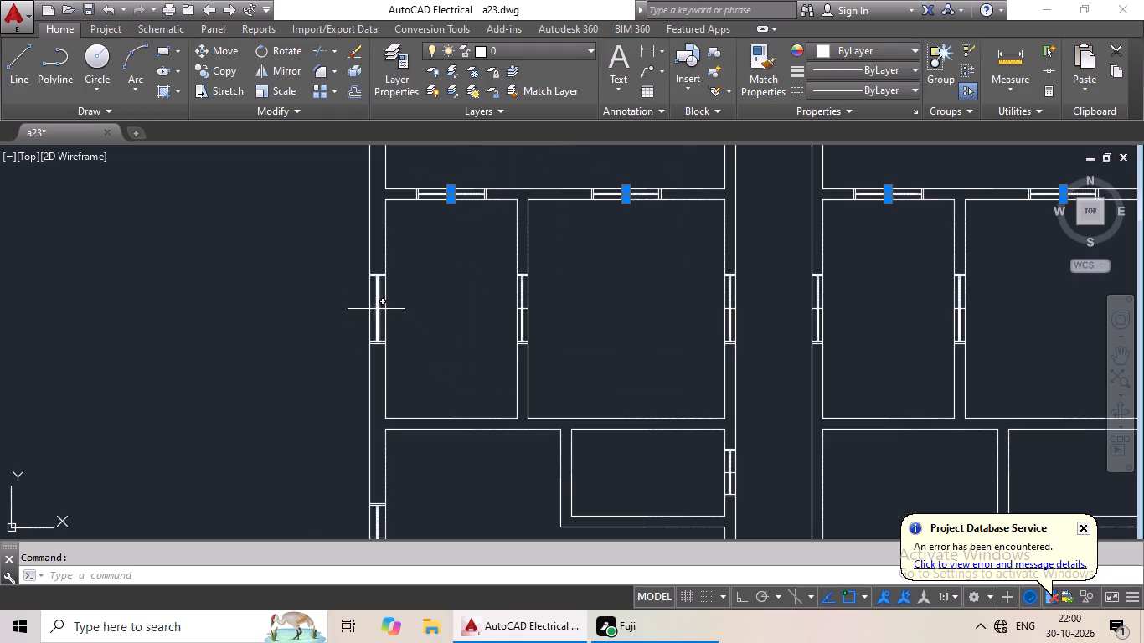
scroll(377, 308, "up", 2)
left_click(385, 308)
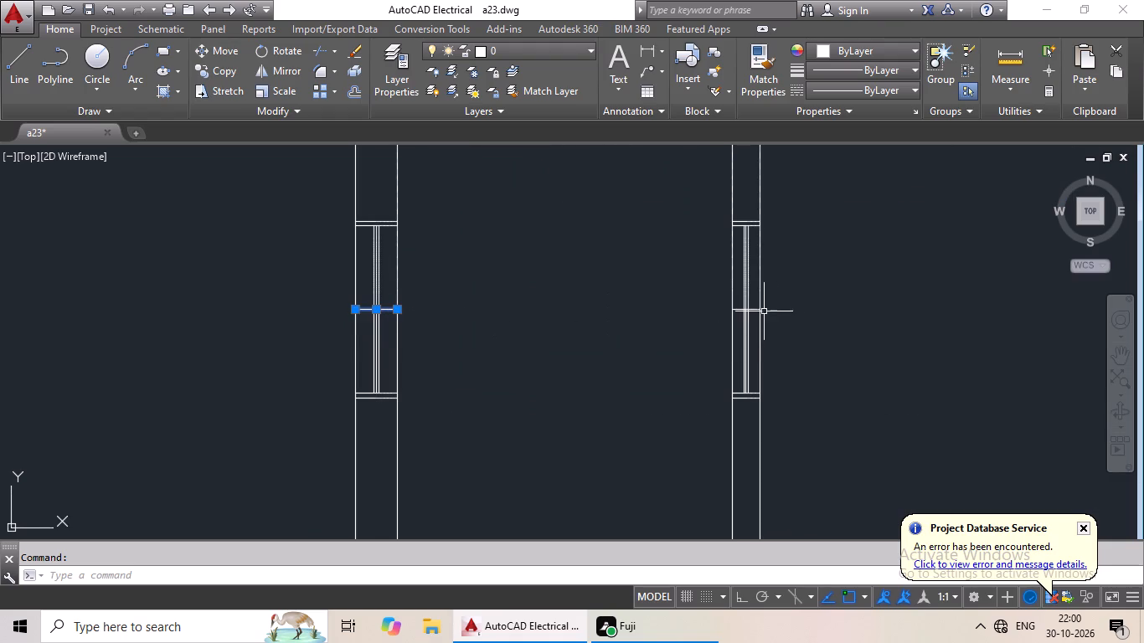
left_click(758, 310)
scroll(821, 301, "down", 3)
middle_click_drag(842, 303, 405, 305)
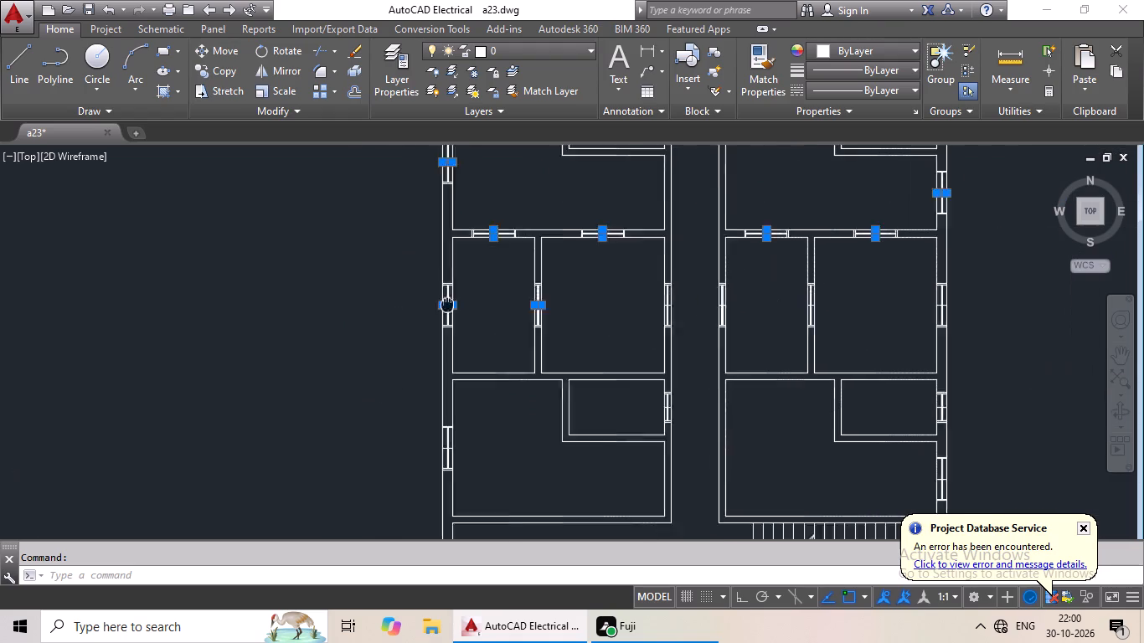
middle_click_drag(405, 305, 273, 305)
scroll(364, 308, "up", 5)
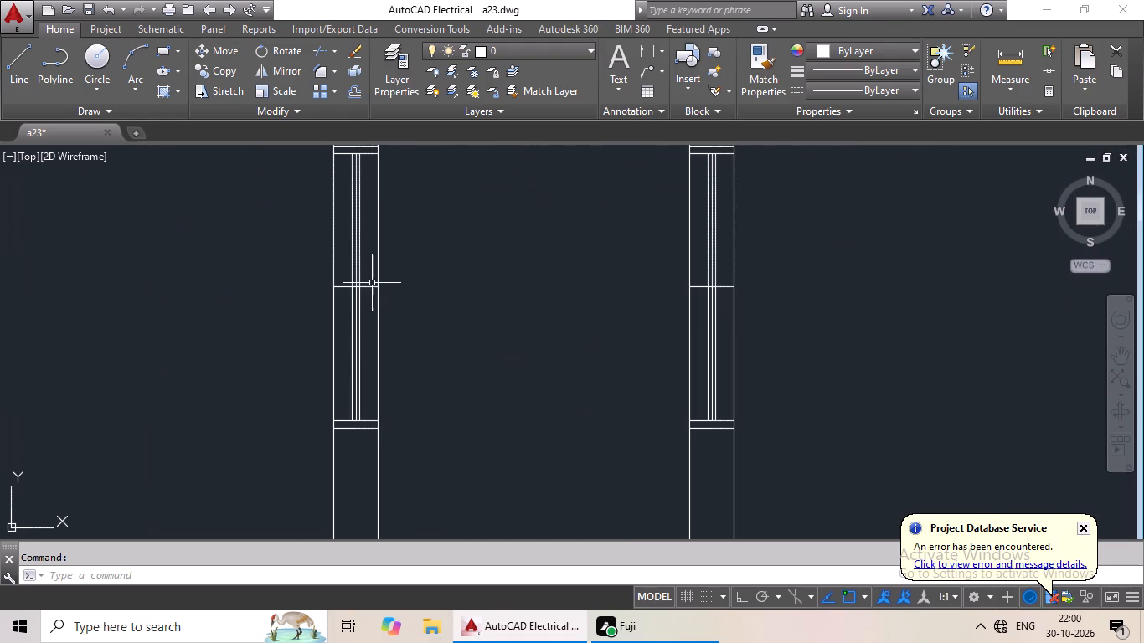
left_click(372, 288)
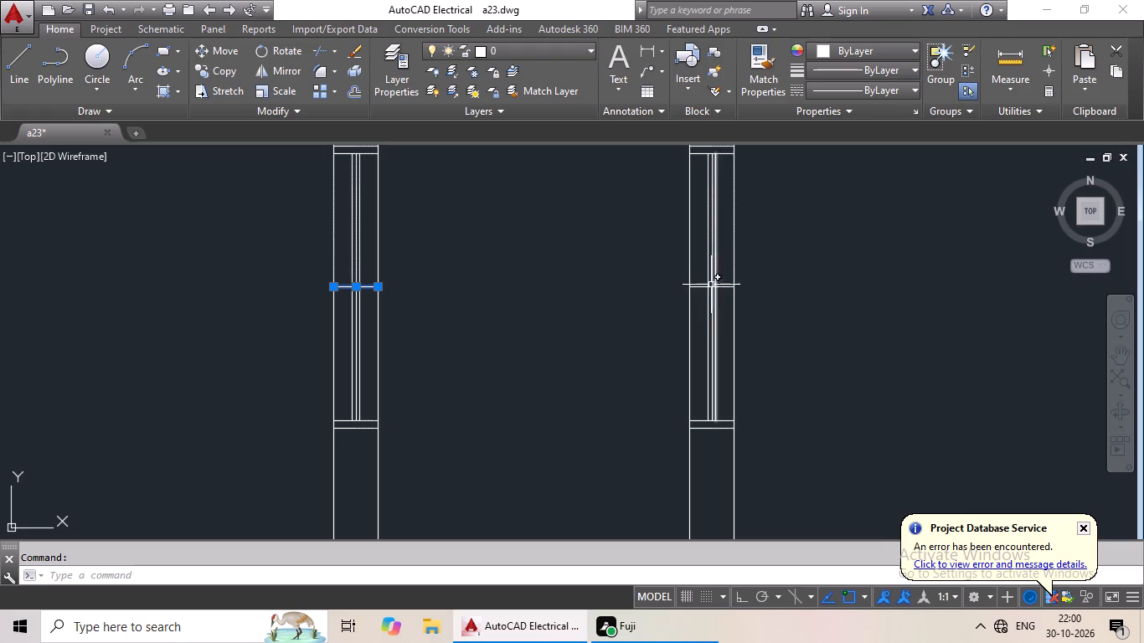
Add the seventh room row's centre marker lines in the east block's corridor wall, partition wall and exterior east wall to the selection.
left_click(701, 288)
scroll(745, 275, "down", 3)
middle_click_drag(810, 276, 501, 320)
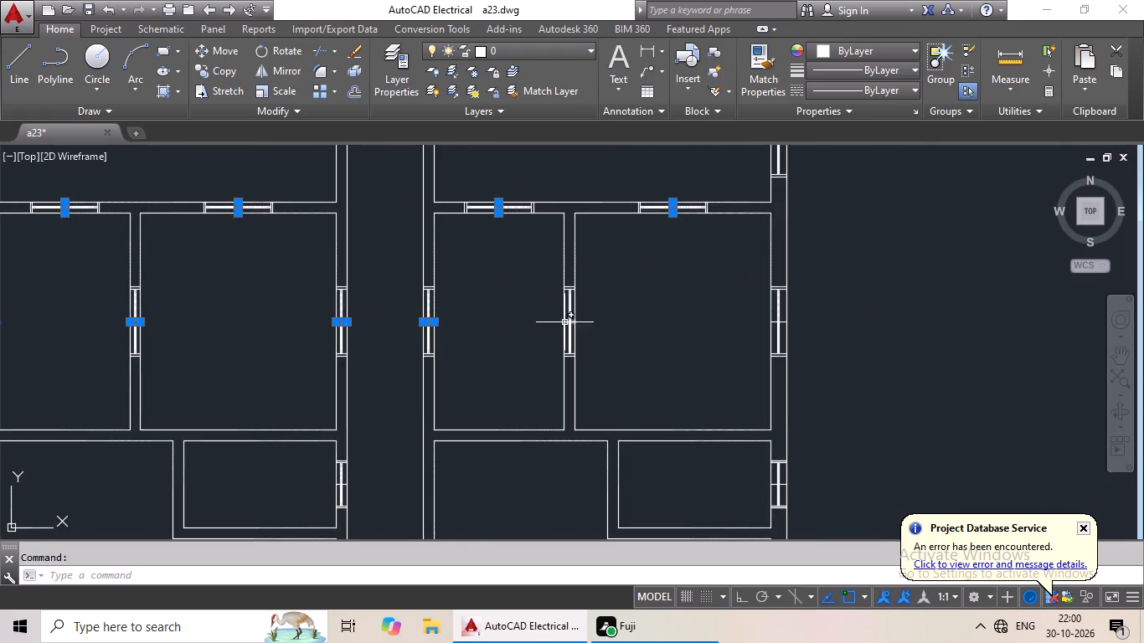
scroll(567, 316, "up", 5)
left_click(550, 360)
scroll(672, 332, "down", 4)
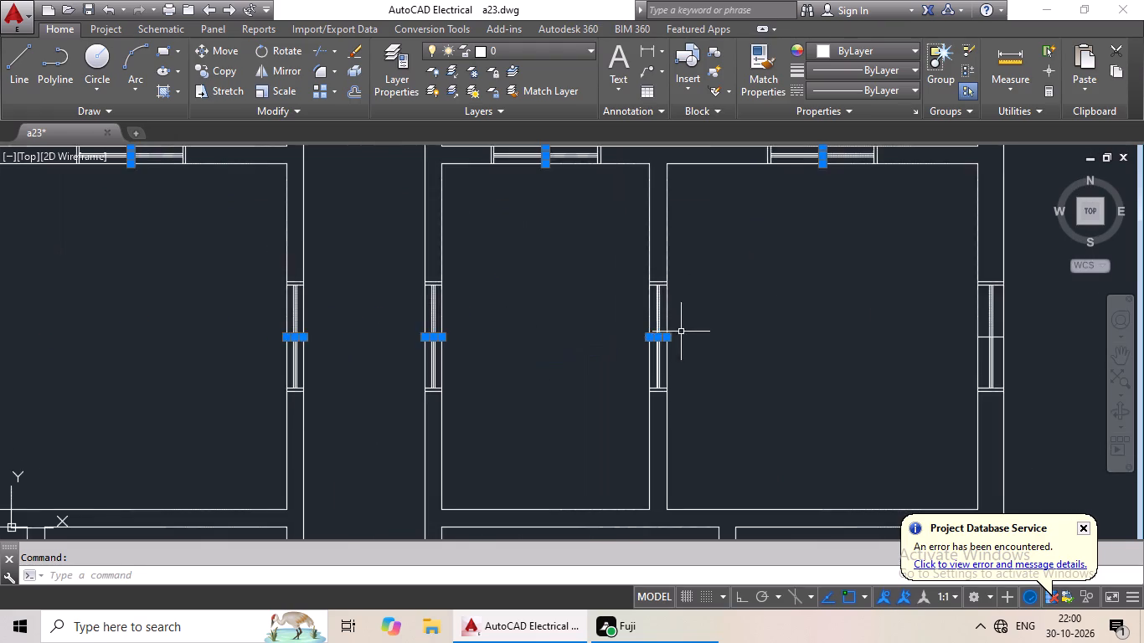
middle_click_drag(730, 332, 316, 374)
scroll(583, 389, "up", 4)
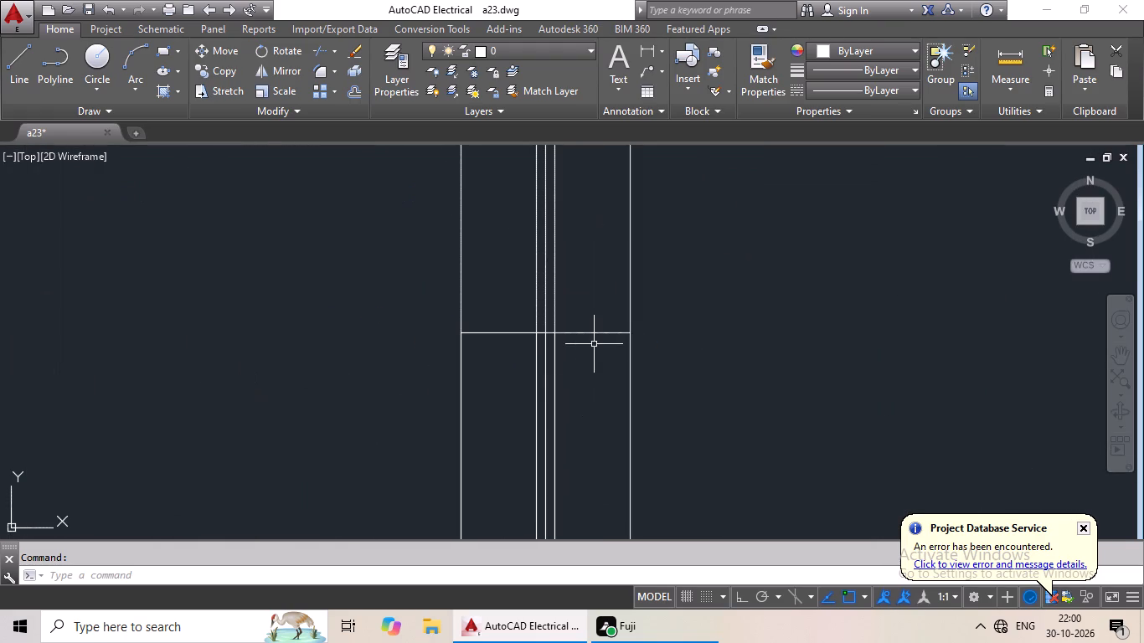
left_click(596, 332)
Add the eighth room row's centre marker lines in the west block's exterior west wall and small room's corridor wall to the selection.
scroll(343, 575, "down", 4)
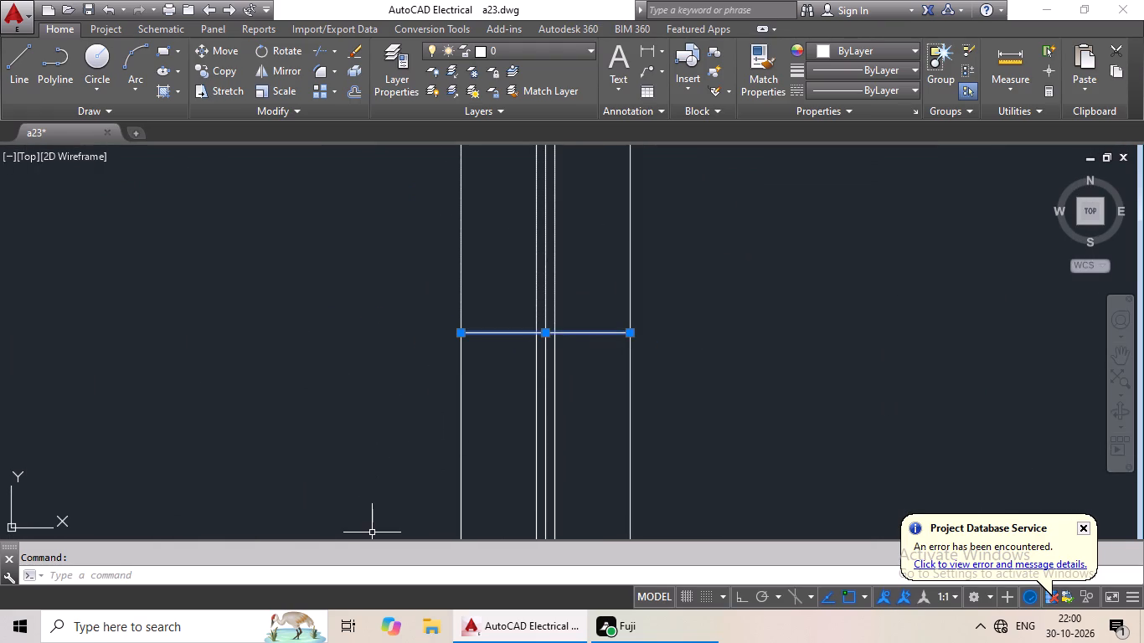
scroll(328, 371, "down", 3)
middle_click_drag(332, 374, 579, 246)
scroll(556, 260, "down", 2)
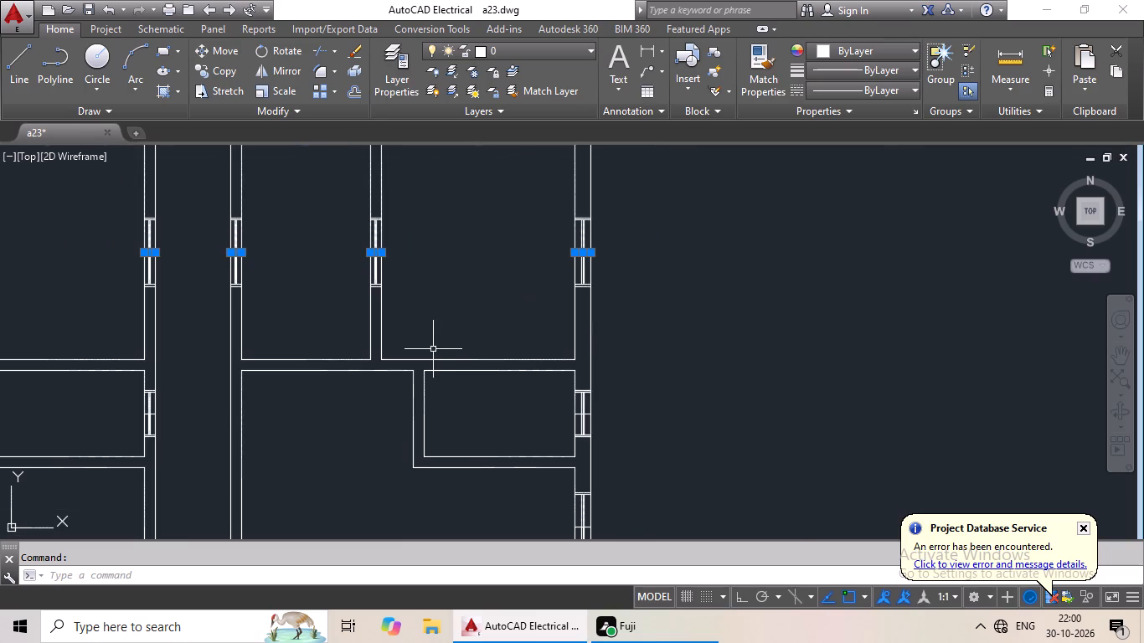
middle_click_drag(443, 347, 781, 263)
left_click(144, 395)
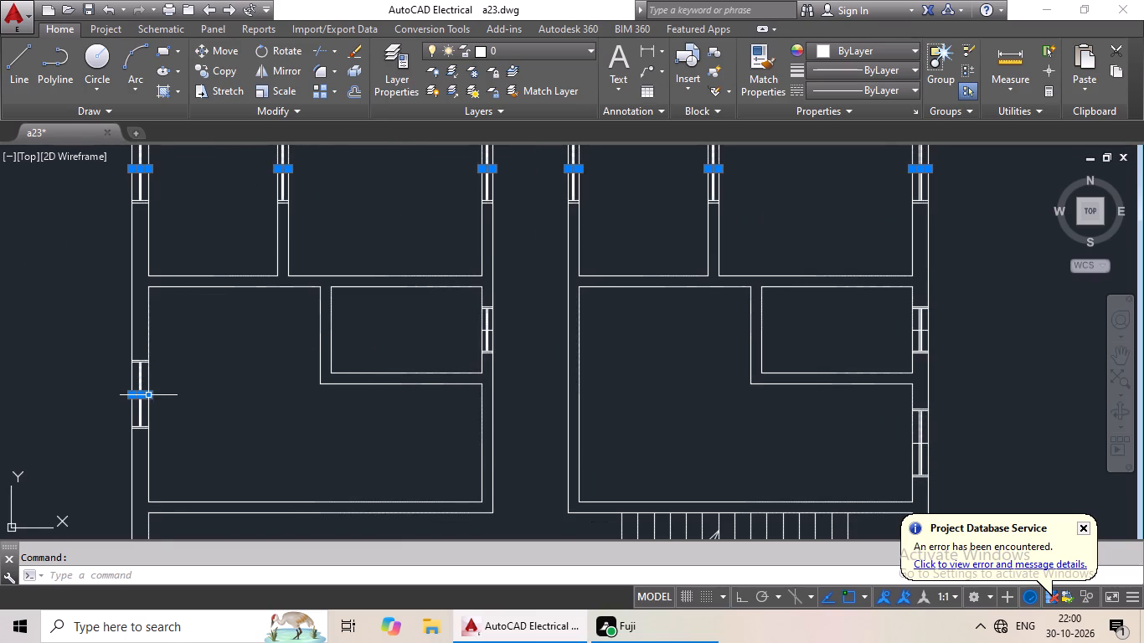
scroll(489, 330, "up", 3)
left_click(490, 330)
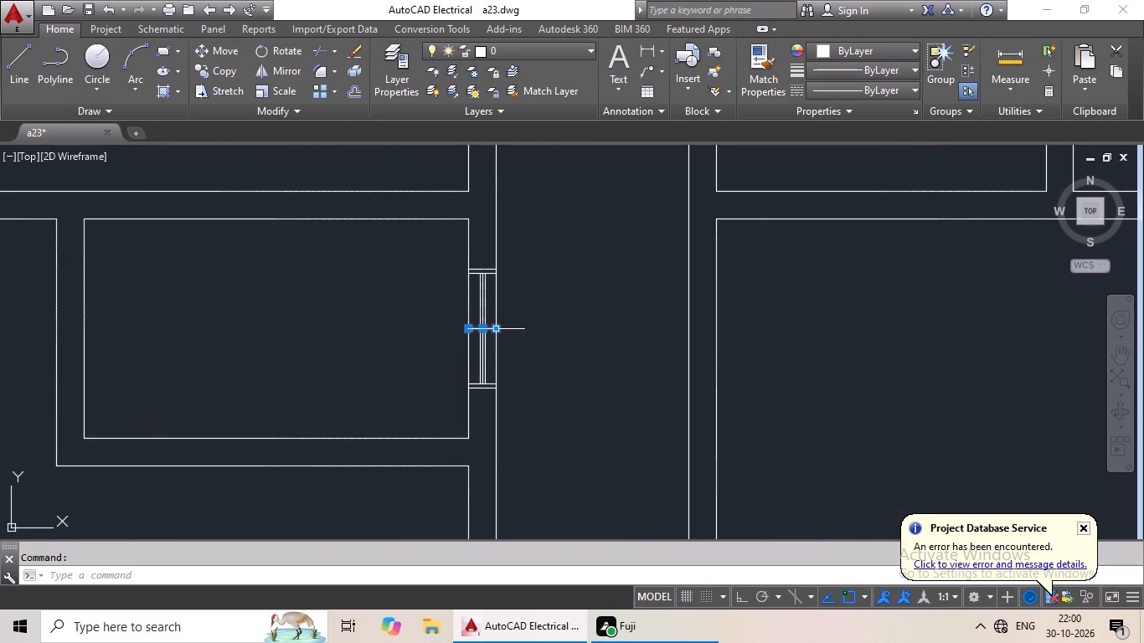
Add the eighth room row's two centre marker lines in the exterior east wall, small room and large room, to the selection.
scroll(688, 319, "down", 3)
middle_click_drag(783, 339, 542, 357)
scroll(673, 343, "up", 5)
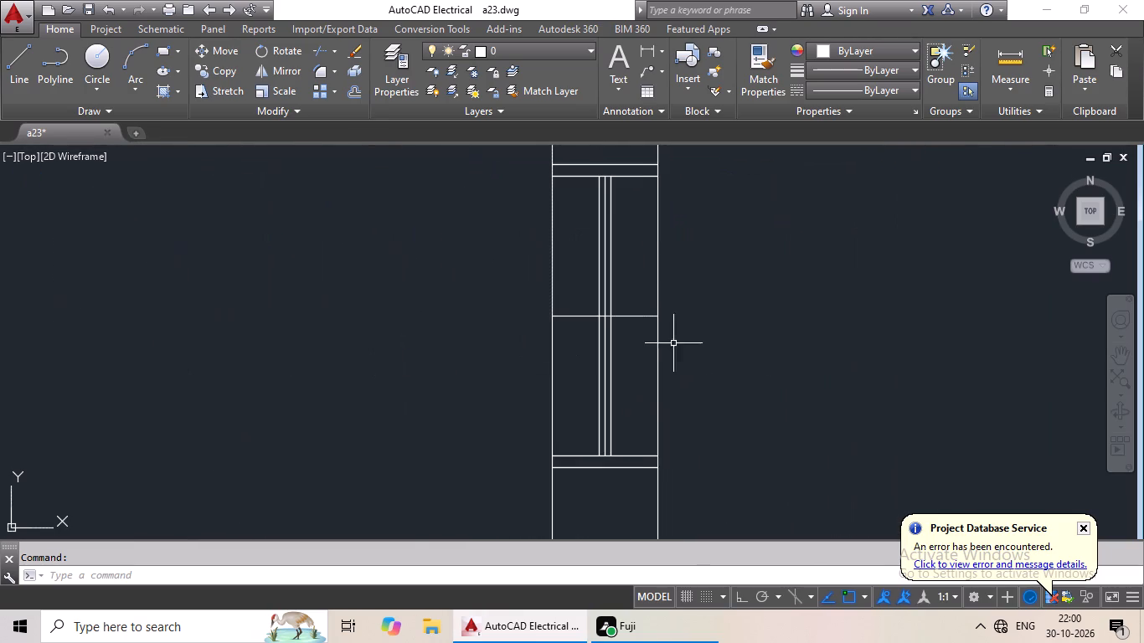
left_click(651, 316)
scroll(653, 318, "down", 3)
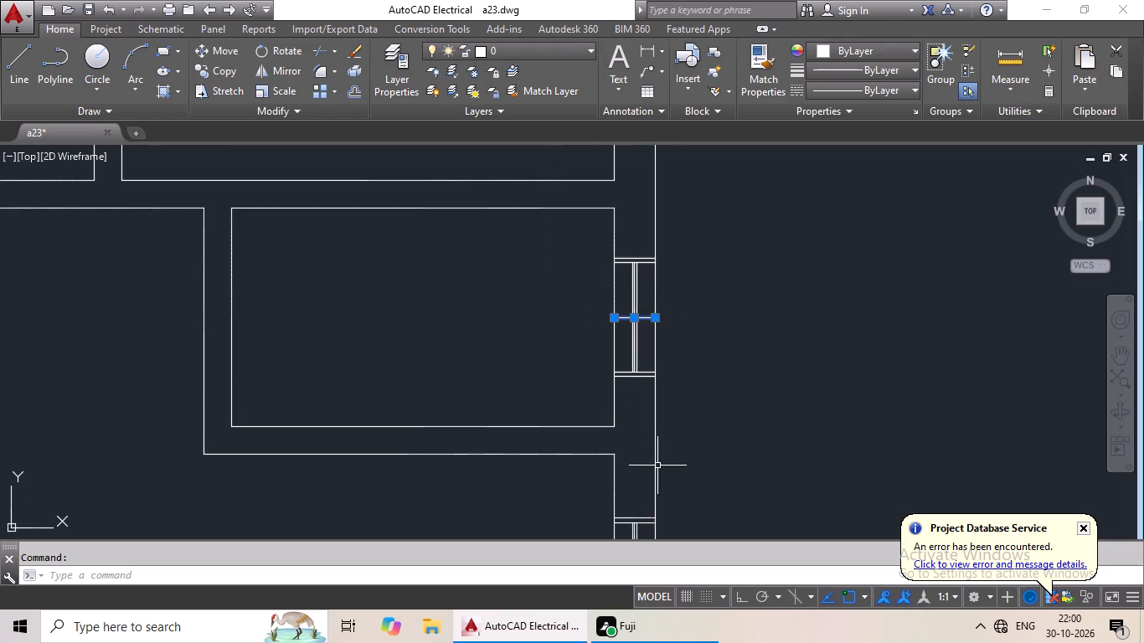
middle_click_drag(657, 467, 611, 284)
scroll(585, 440, "up", 3)
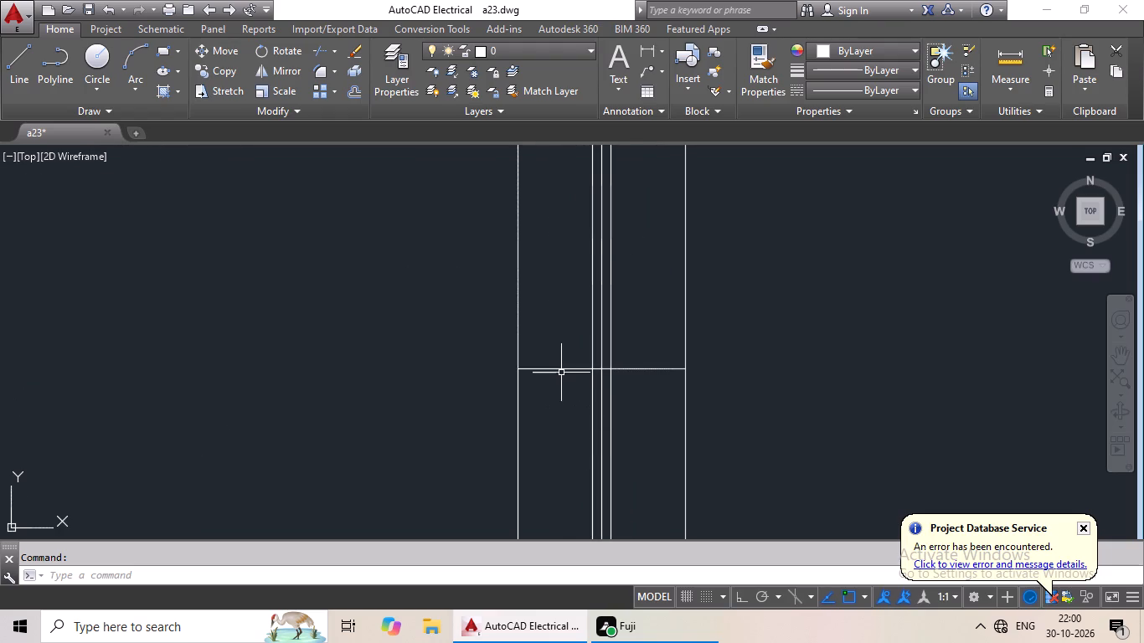
left_click(561, 372)
Add the line inside the opening in the stairwell's exterior east wall to the selection, and erase all selected lines.
scroll(564, 362, "down", 5)
middle_click_drag(508, 383, 511, 278)
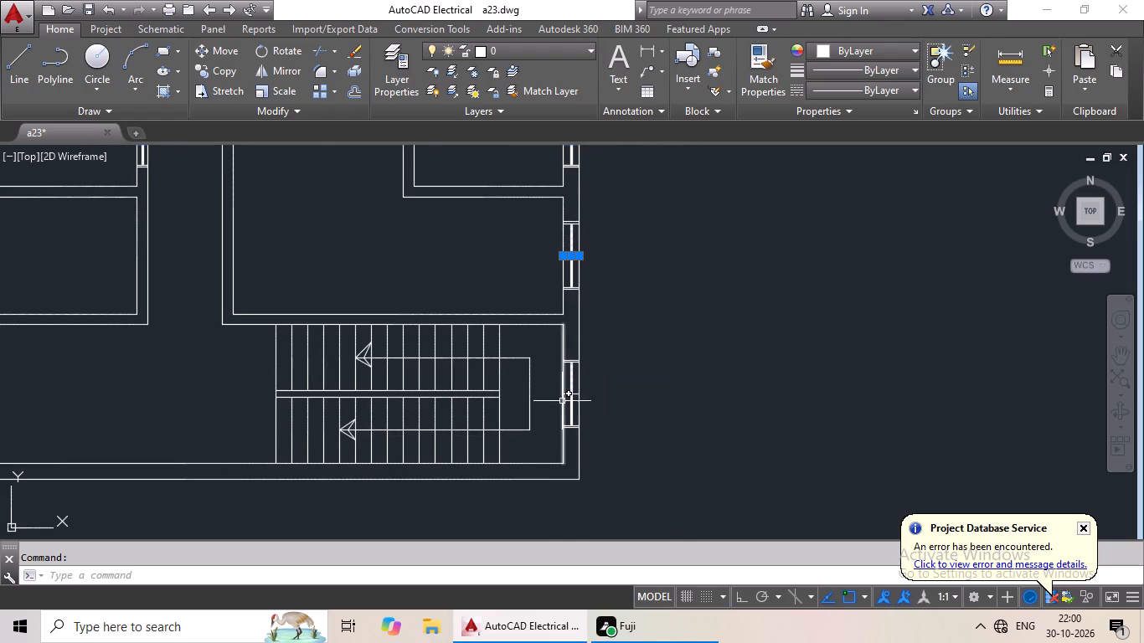
left_click(569, 393)
scroll(209, 397, "down", 3)
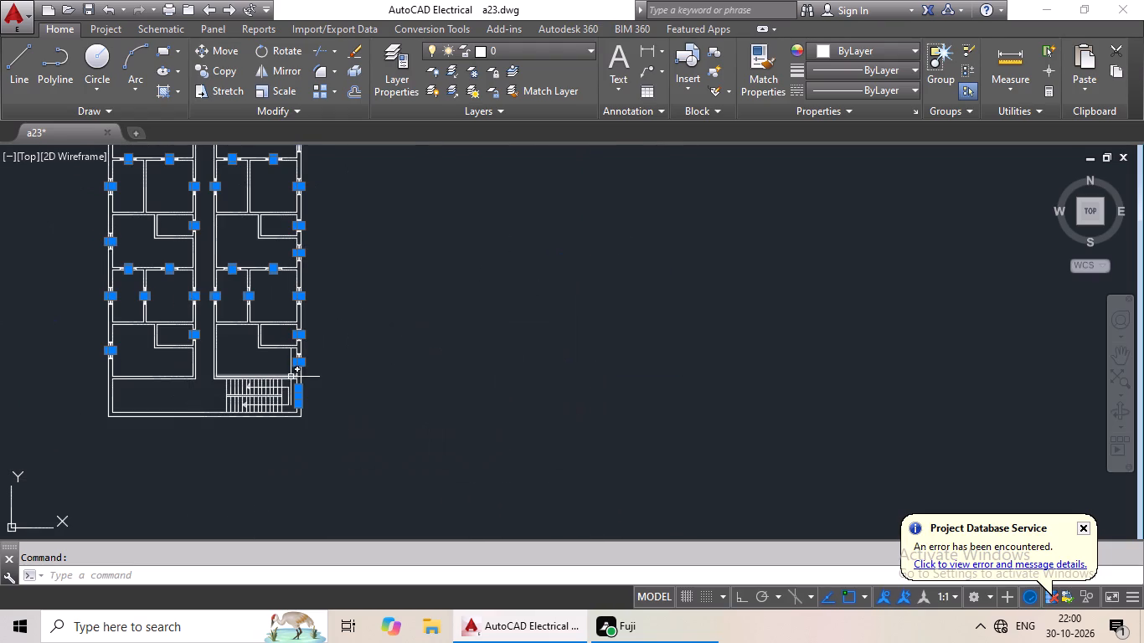
key("Delete")
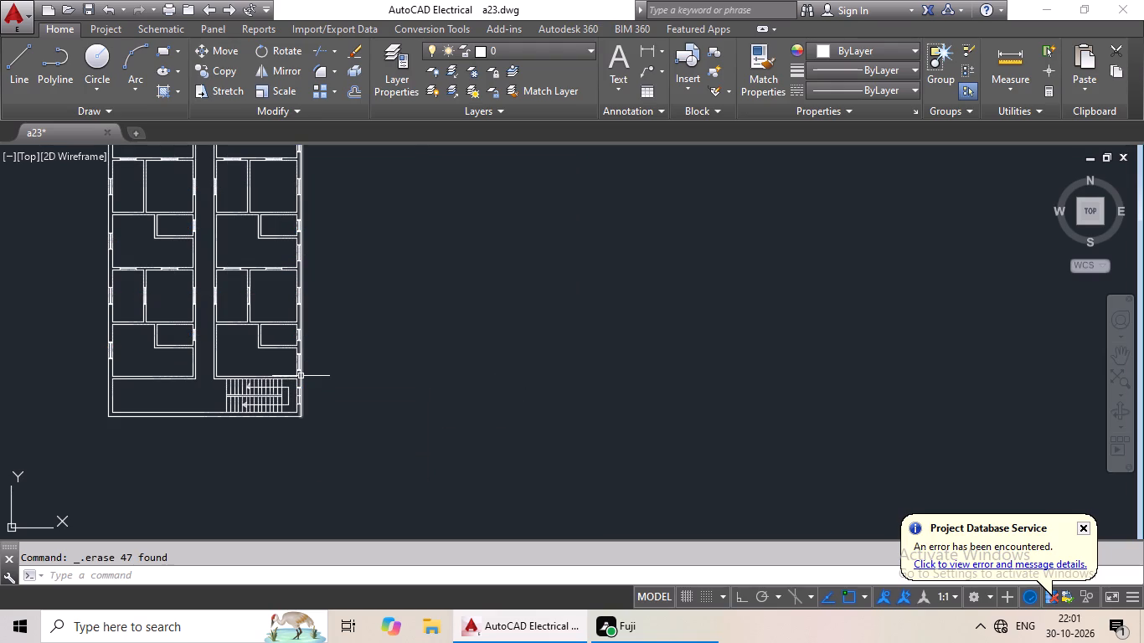
Draw a short line across the west block's cross wall between the first and second room rows, just west of the partition wall.
scroll(210, 240, "up", 2)
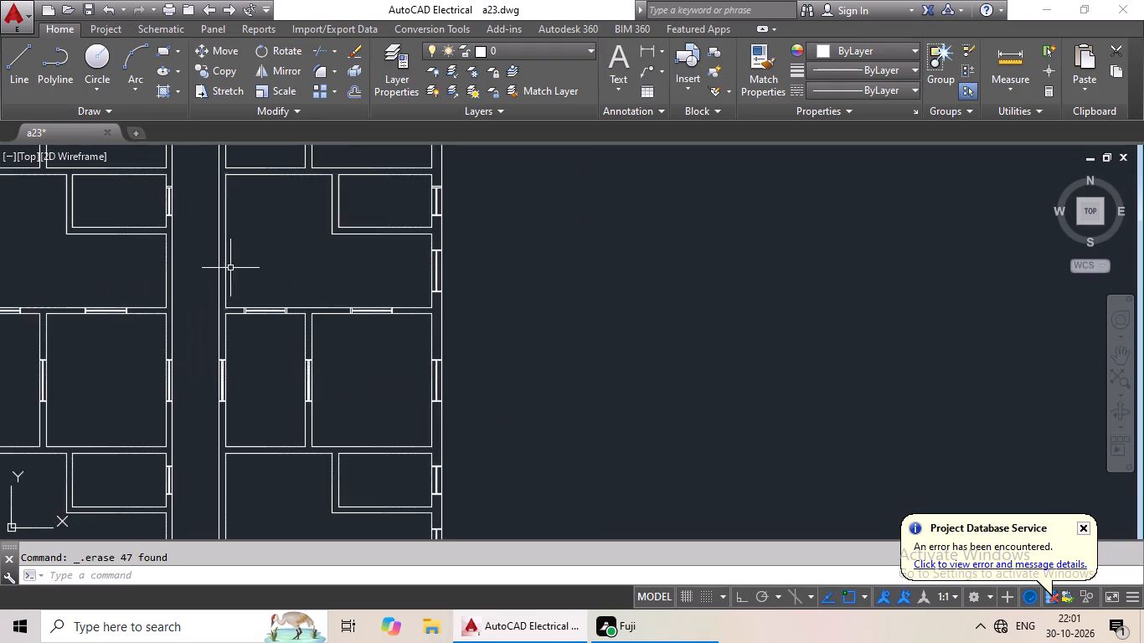
scroll(242, 265, "down", 2)
middle_click_drag(227, 241, 363, 311)
middle_click_drag(415, 239, 348, 348)
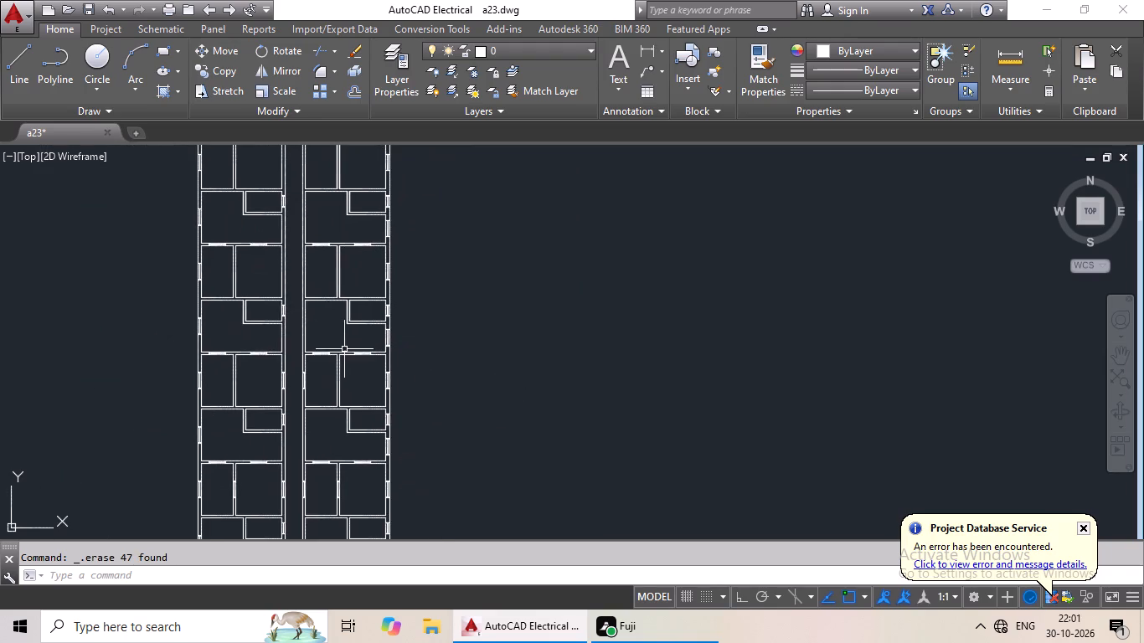
middle_click_drag(337, 294, 298, 429)
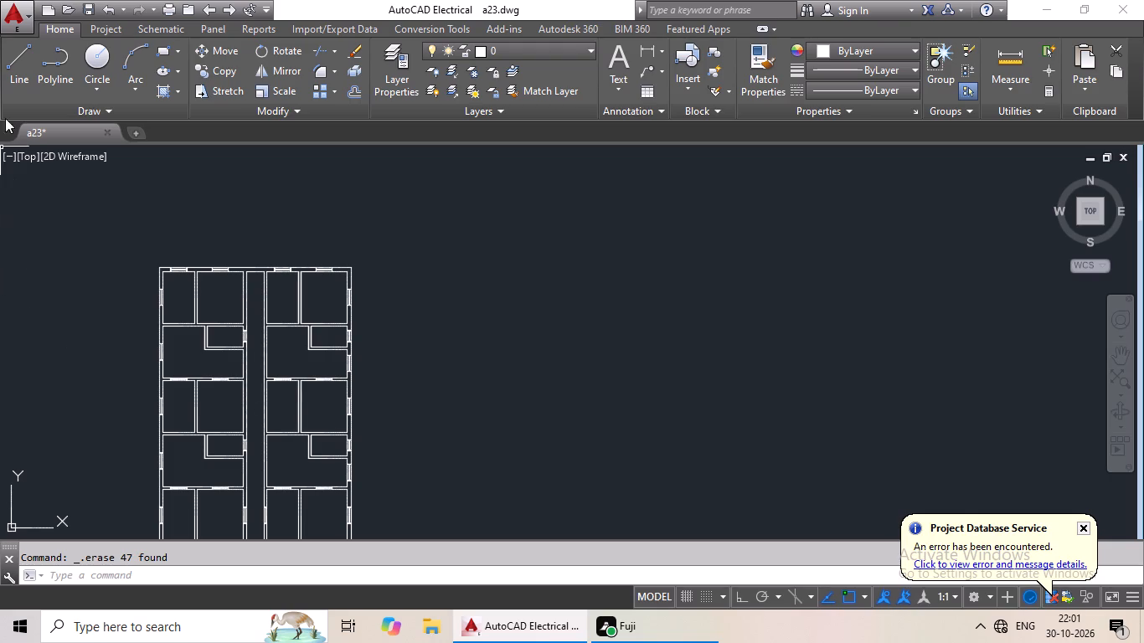
left_click(18, 84)
scroll(214, 311, "up", 3)
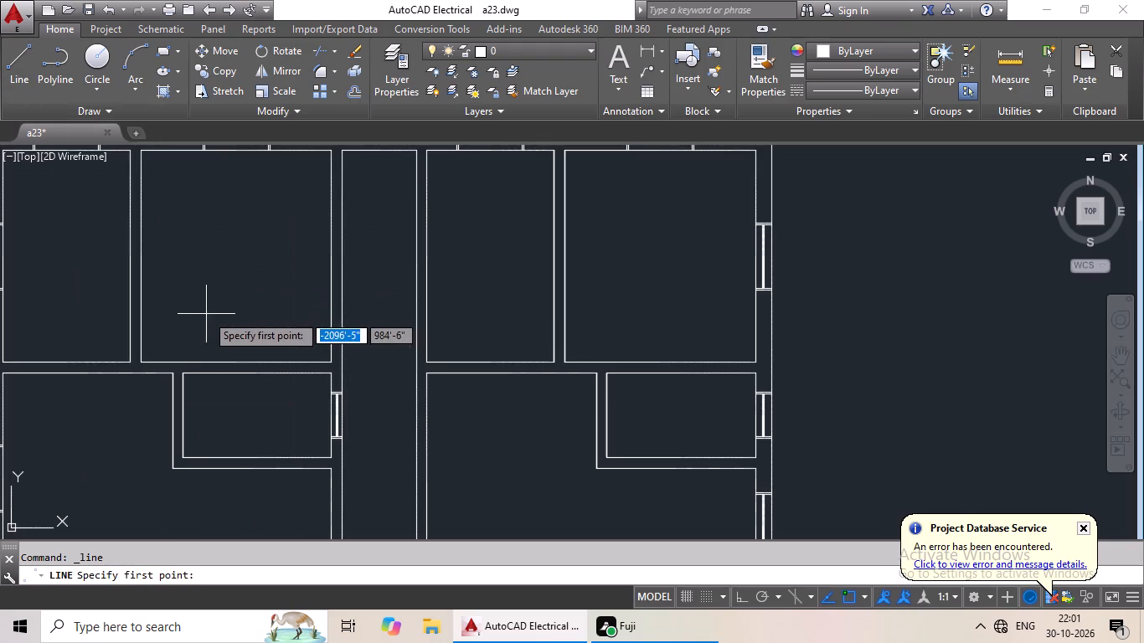
middle_click_drag(232, 314, 506, 277)
scroll(368, 331, "up", 2)
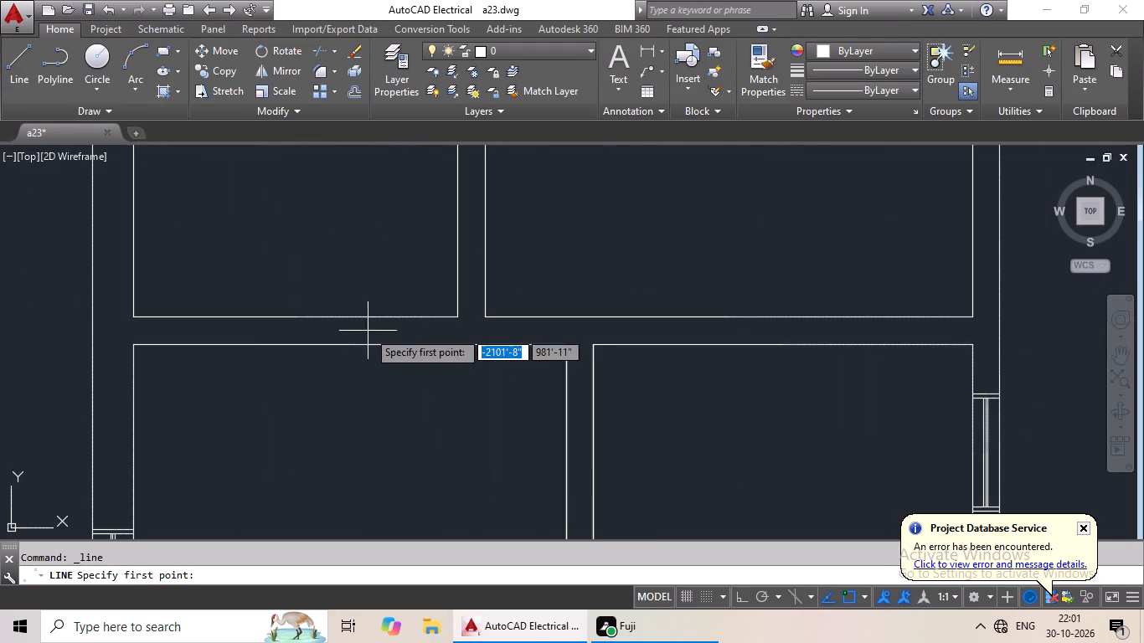
left_click_drag(404, 314, 405, 328)
left_click_drag(407, 347, 426, 343)
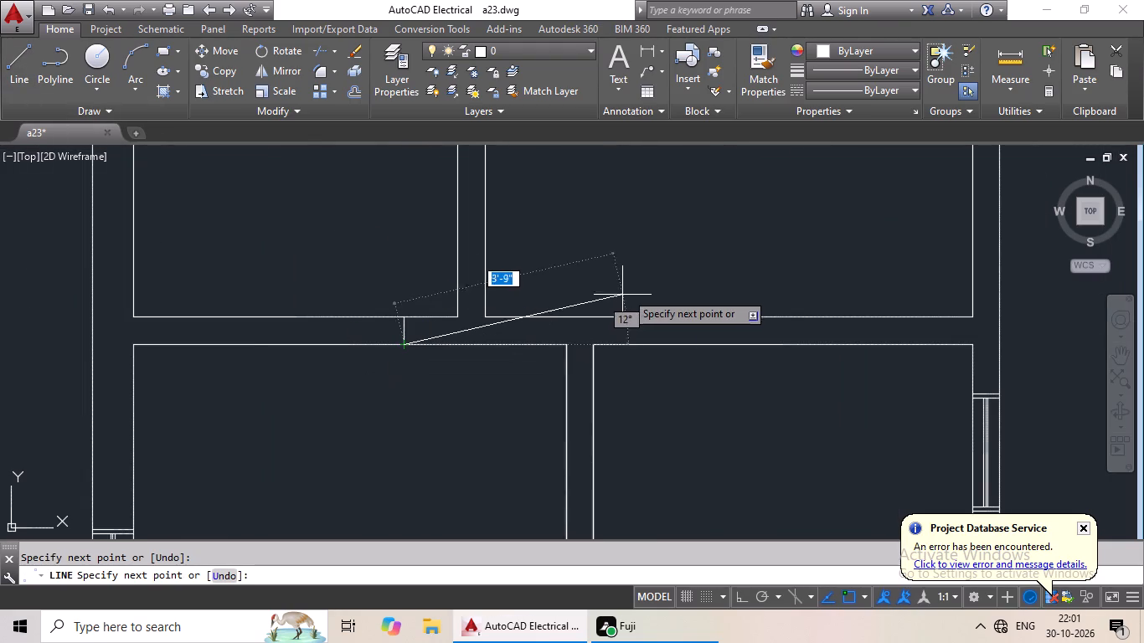
key("Escape")
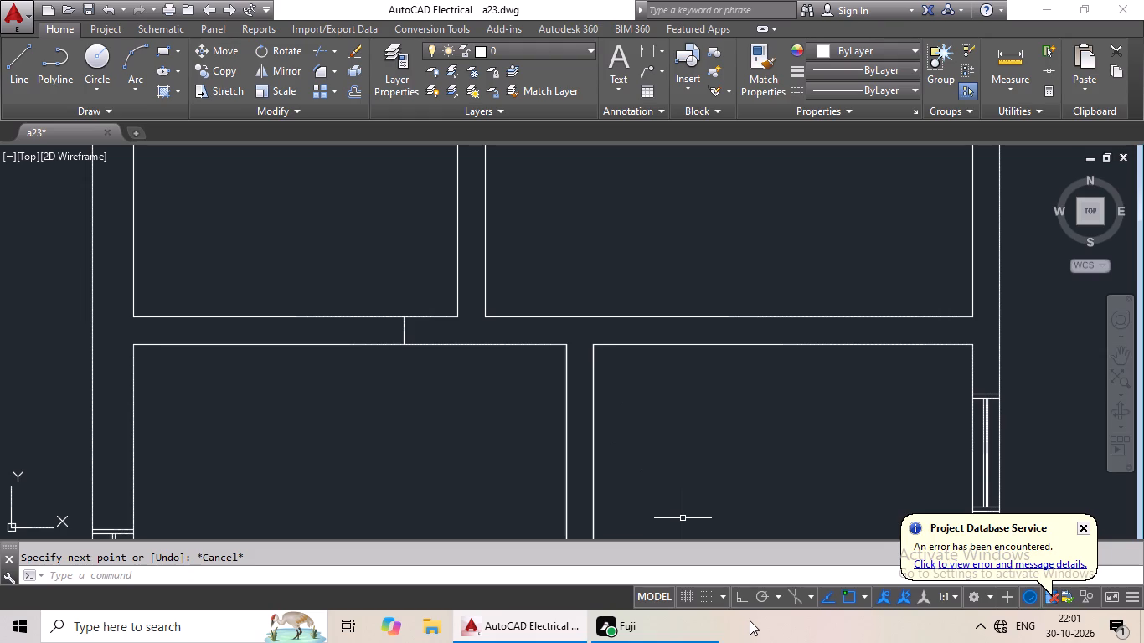
Turn on Ortho mode and offset the short cross-wall line 3' to the west to mark the opening's other side.
left_click(744, 597)
key("o")
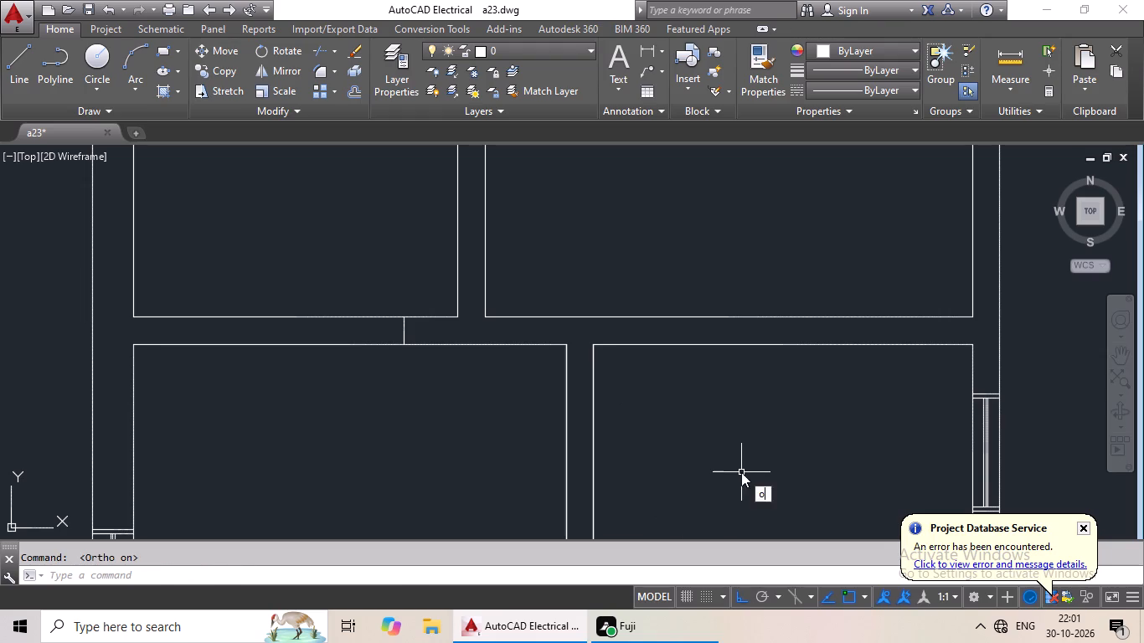
key("Return")
type("3'")
key("Return")
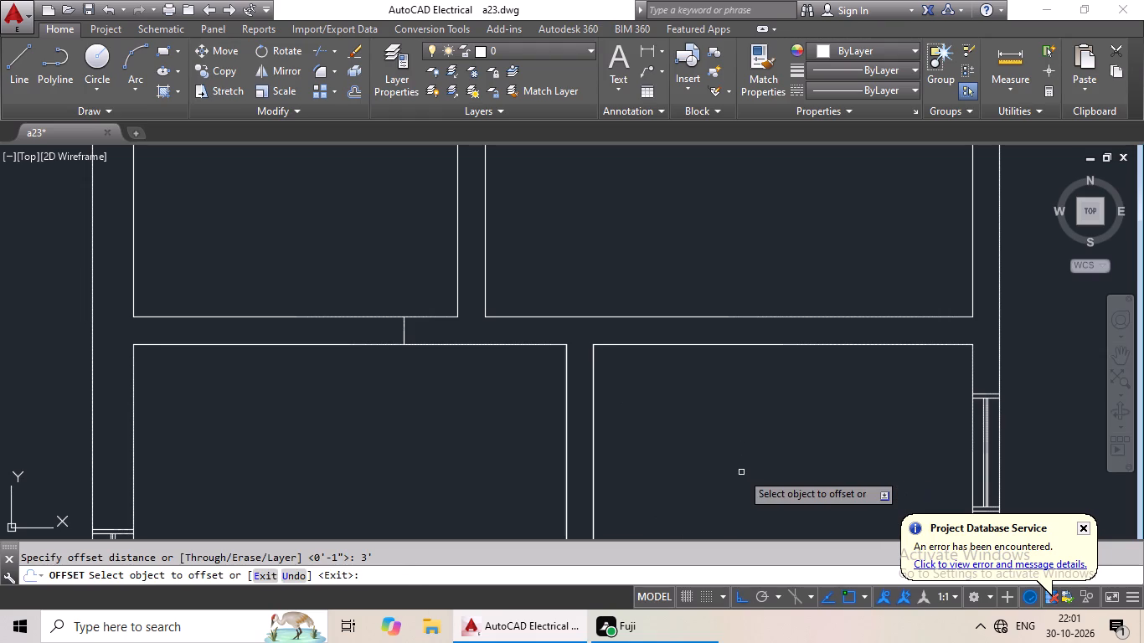
left_click(405, 337)
left_click(345, 354)
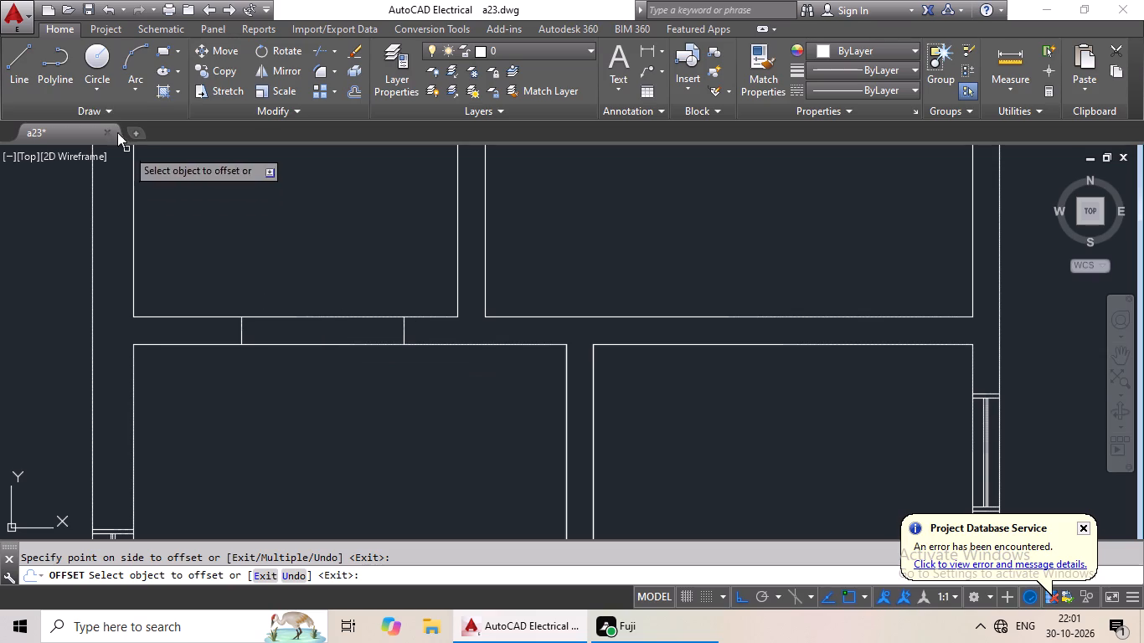
Draw a 6" line across the west wall of the west block's small room in the second row, near its south corner.
left_click(13, 69)
scroll(266, 175, "down", 1)
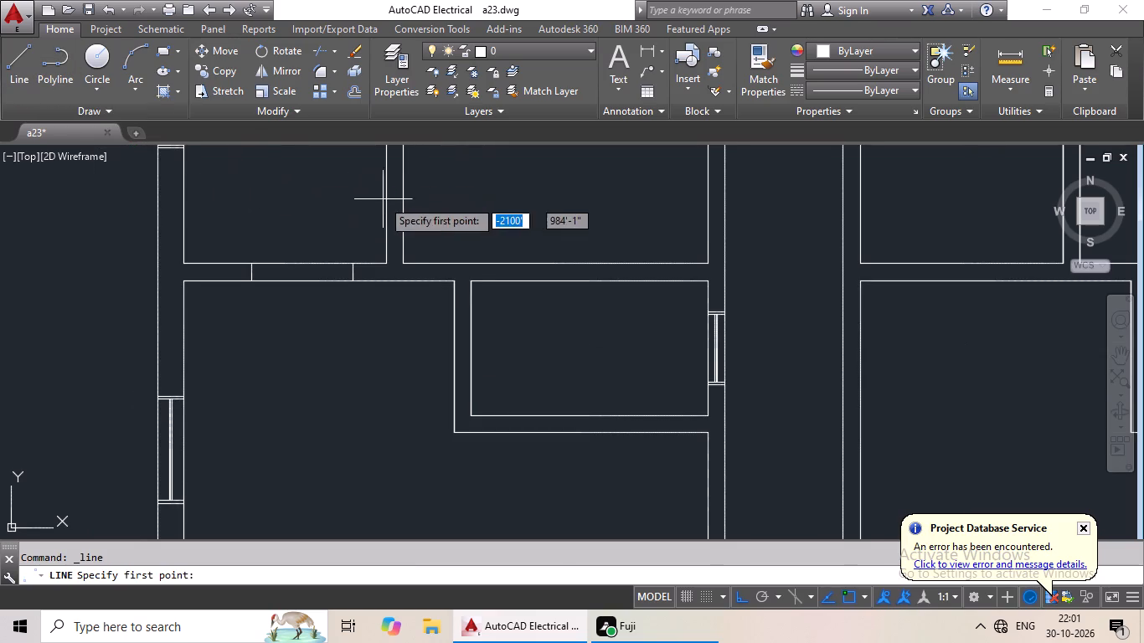
middle_click_drag(377, 208, 362, 236)
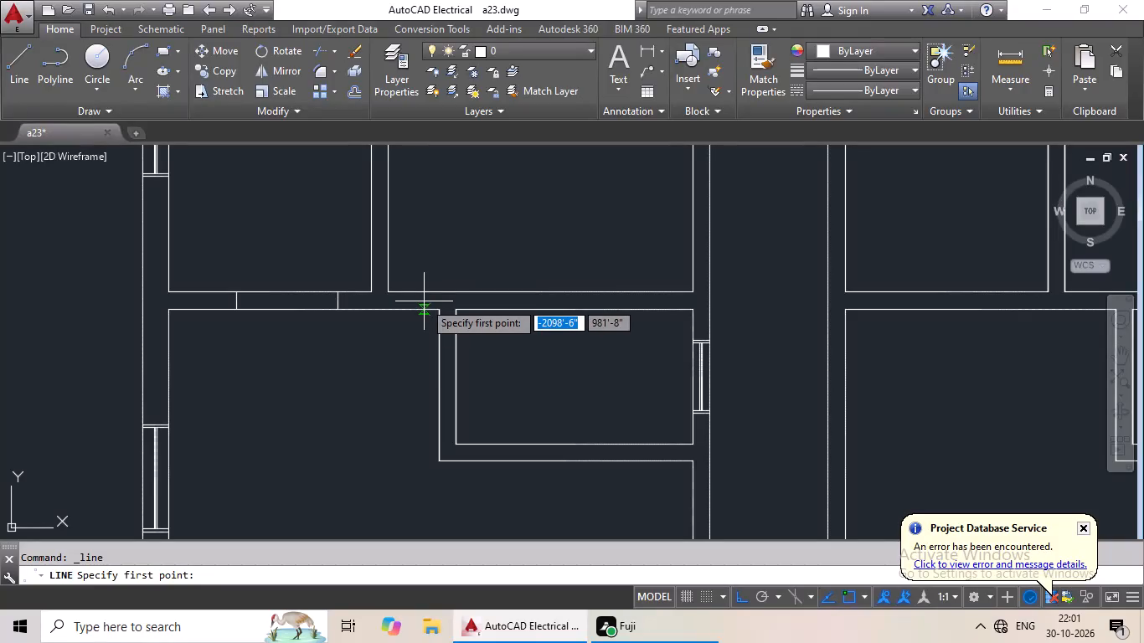
scroll(394, 285, "up", 3)
scroll(399, 280, "down", 5)
middle_click_drag(410, 252, 400, 309)
scroll(398, 260, "up", 3)
scroll(393, 261, "down", 2)
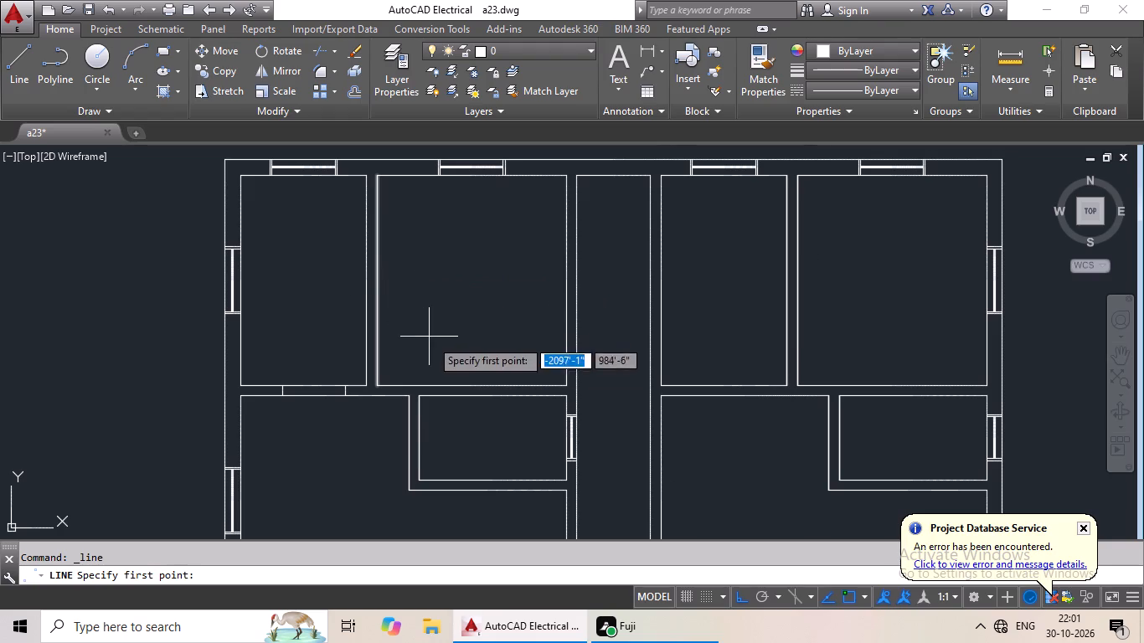
scroll(394, 396, "up", 3)
scroll(385, 373, "down", 2)
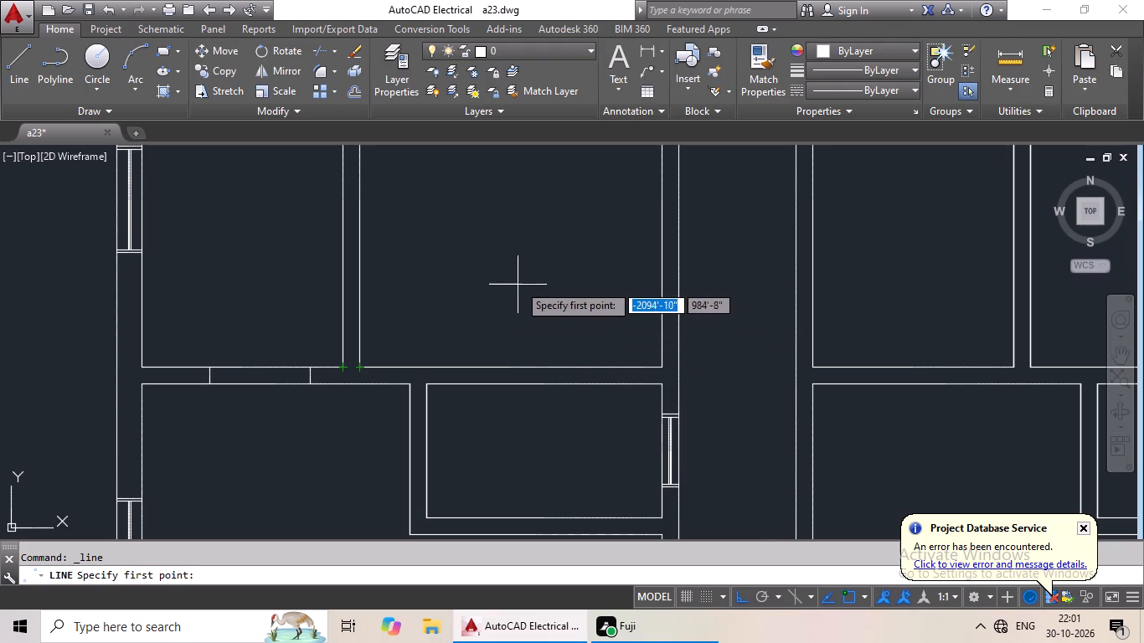
middle_click_drag(519, 283, 502, 367)
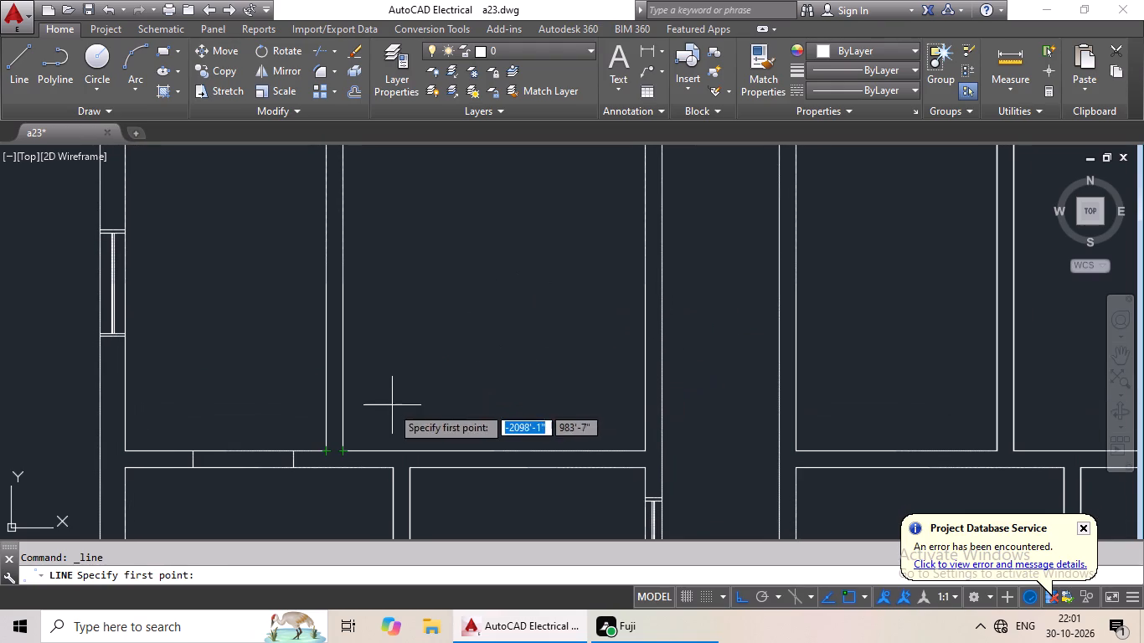
scroll(342, 474, "up", 3)
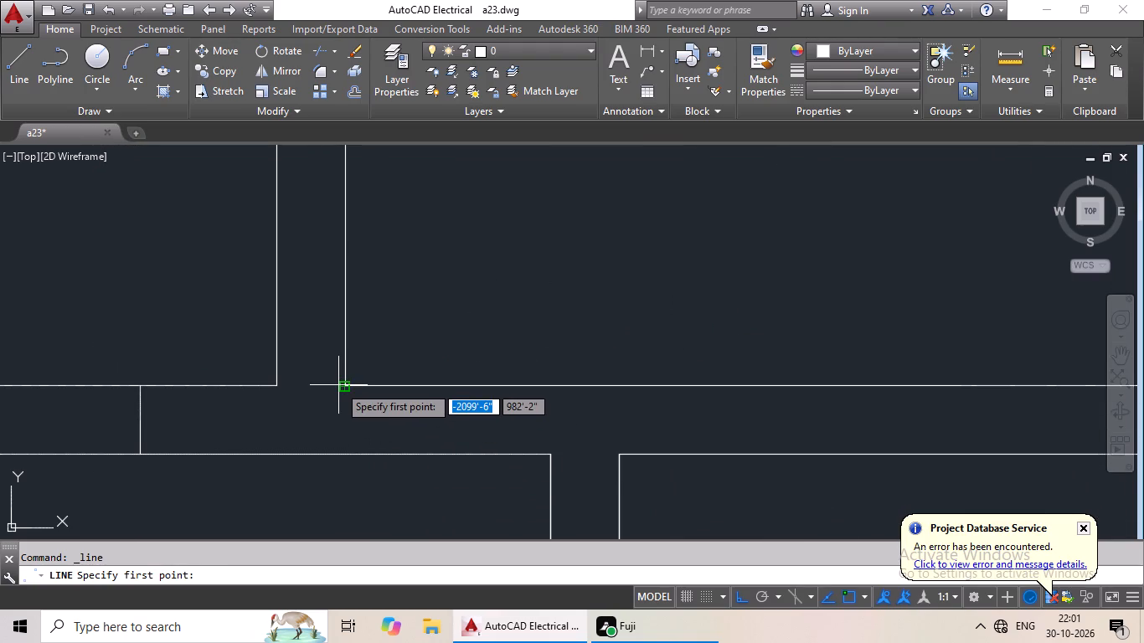
scroll(373, 390, "down", 3)
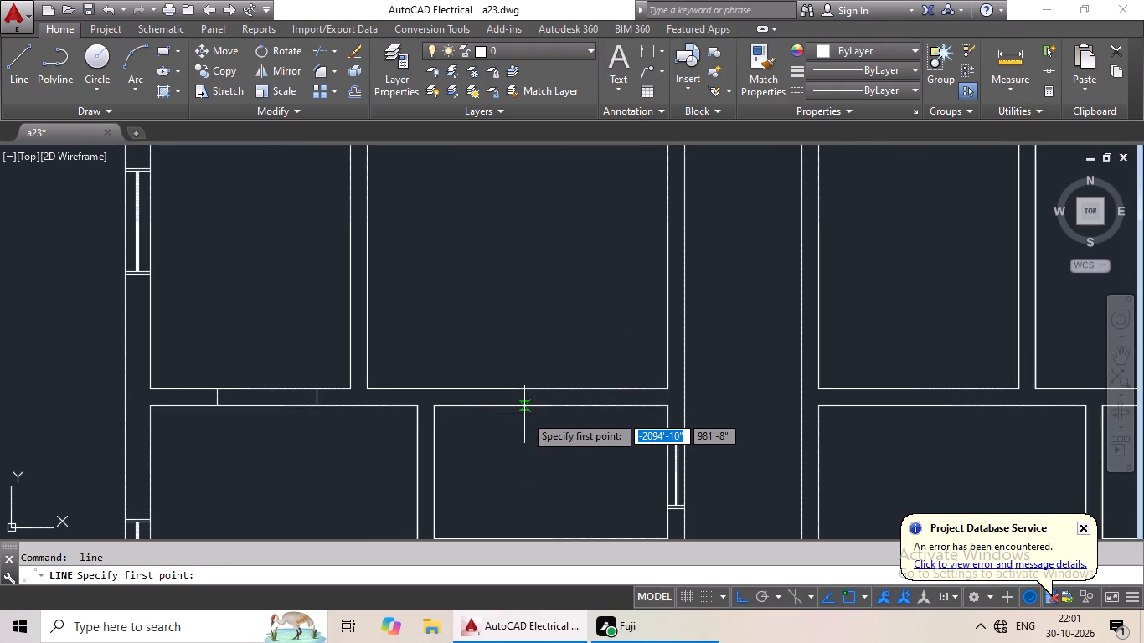
scroll(524, 414, "up", 1)
middle_click_drag(526, 397, 533, 378)
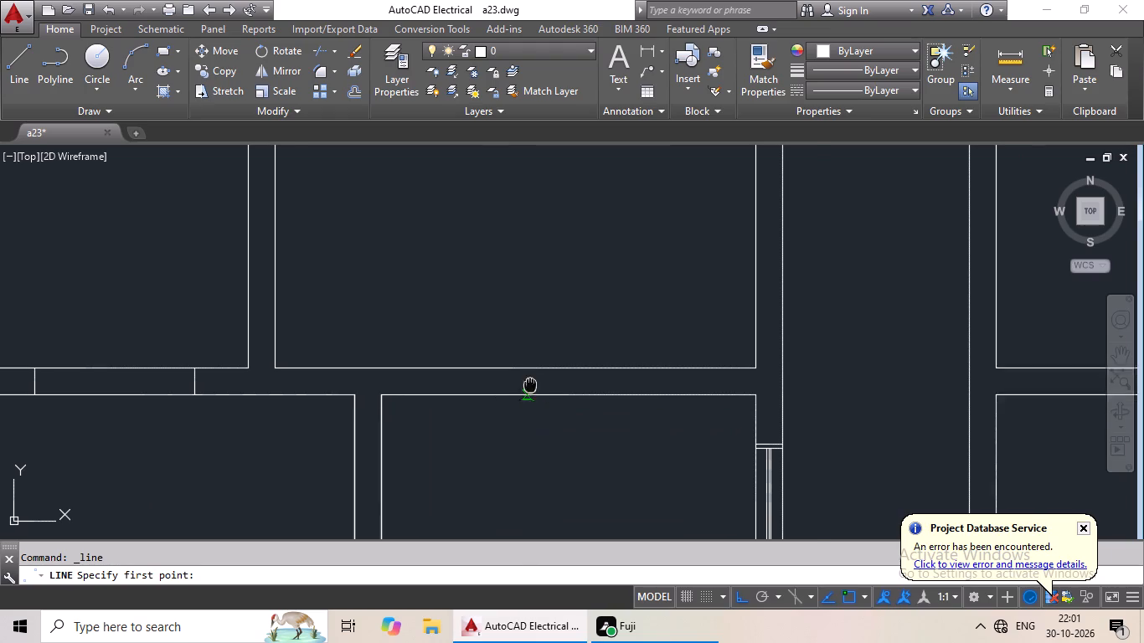
middle_click_drag(533, 378, 563, 254)
middle_click_drag(581, 280, 580, 281)
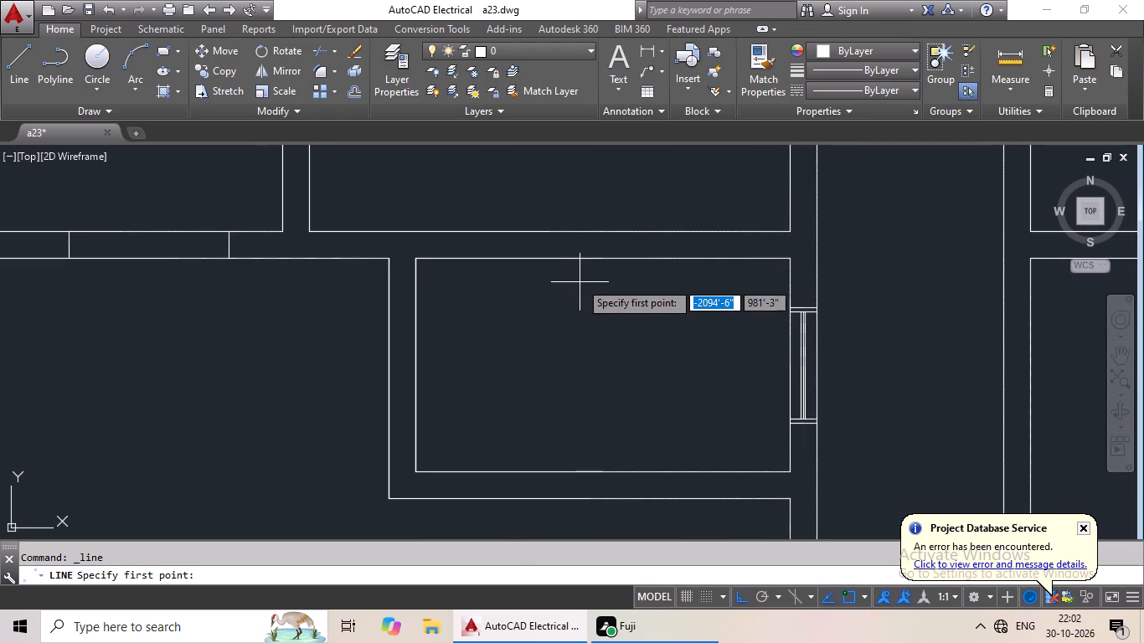
middle_click_drag(580, 281, 592, 264)
scroll(413, 317, "up", 2)
scroll(386, 325, "down", 2)
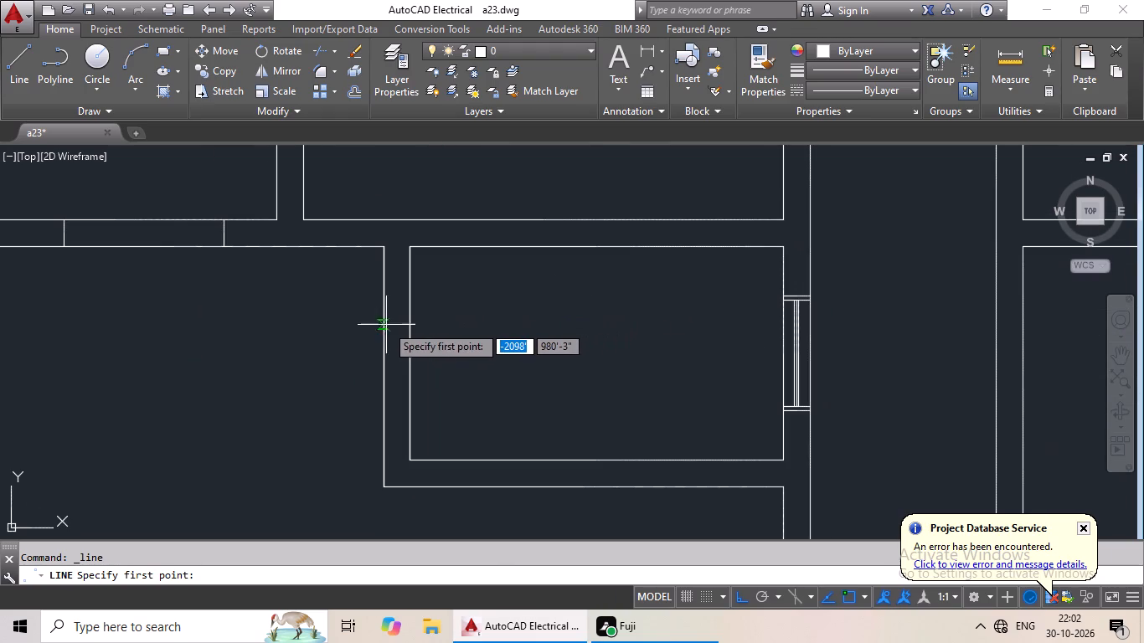
left_click(380, 424)
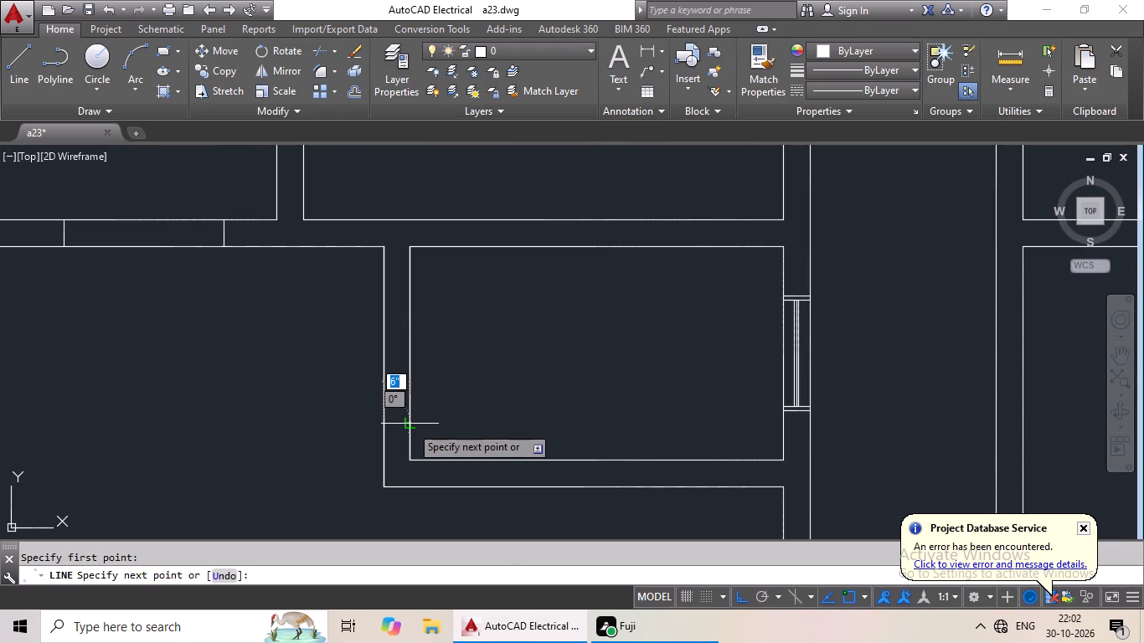
left_click(410, 425)
key("Escape")
Offset the line across the small room's west wall 3' to the north.
key("o")
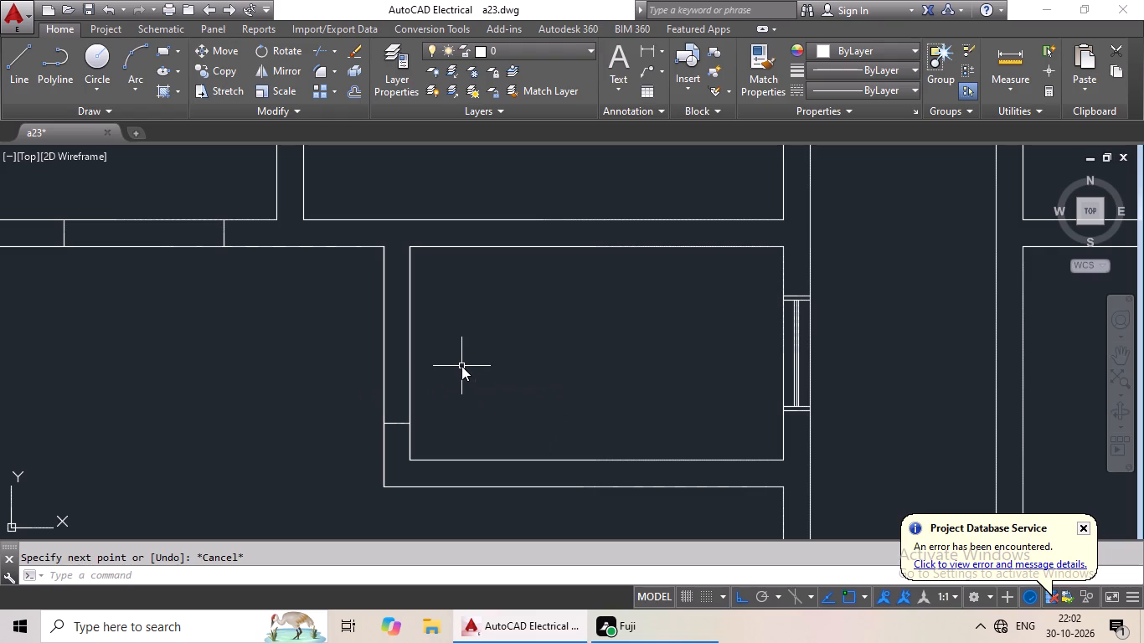
key("Return")
key("Return")
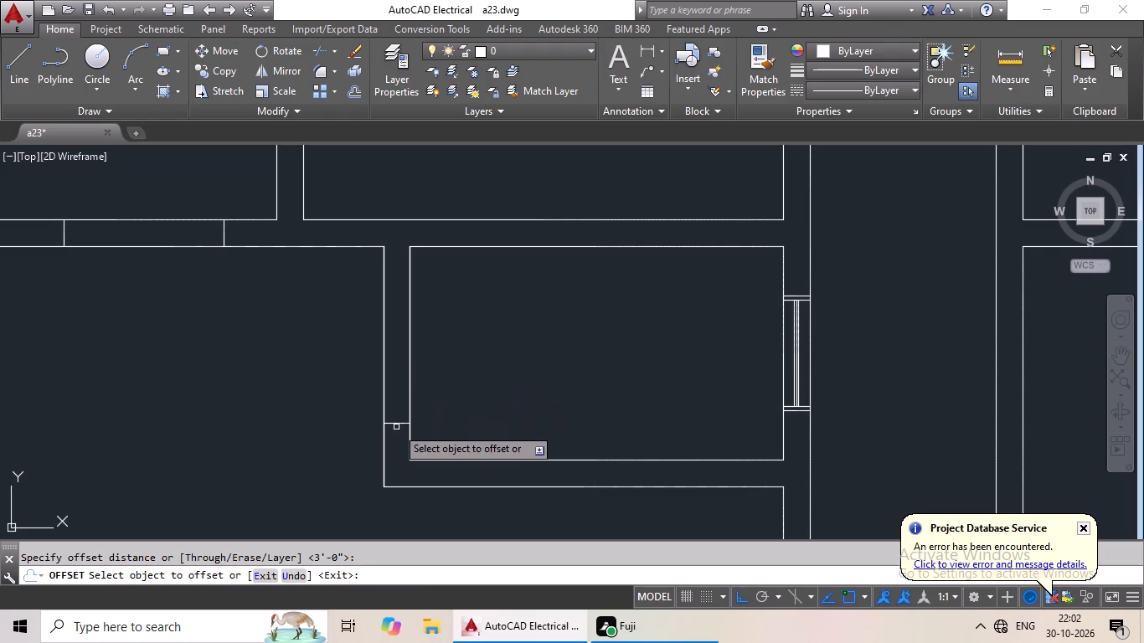
left_click(396, 424)
left_click(398, 359)
scroll(397, 359, "down", 2)
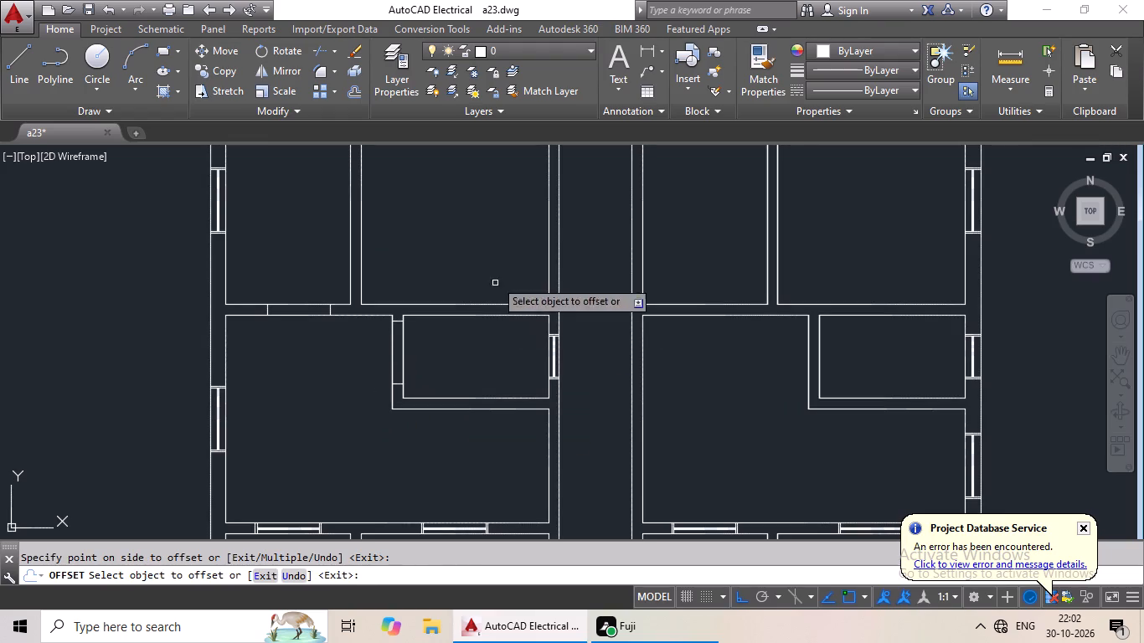
middle_click_drag(456, 231, 434, 273)
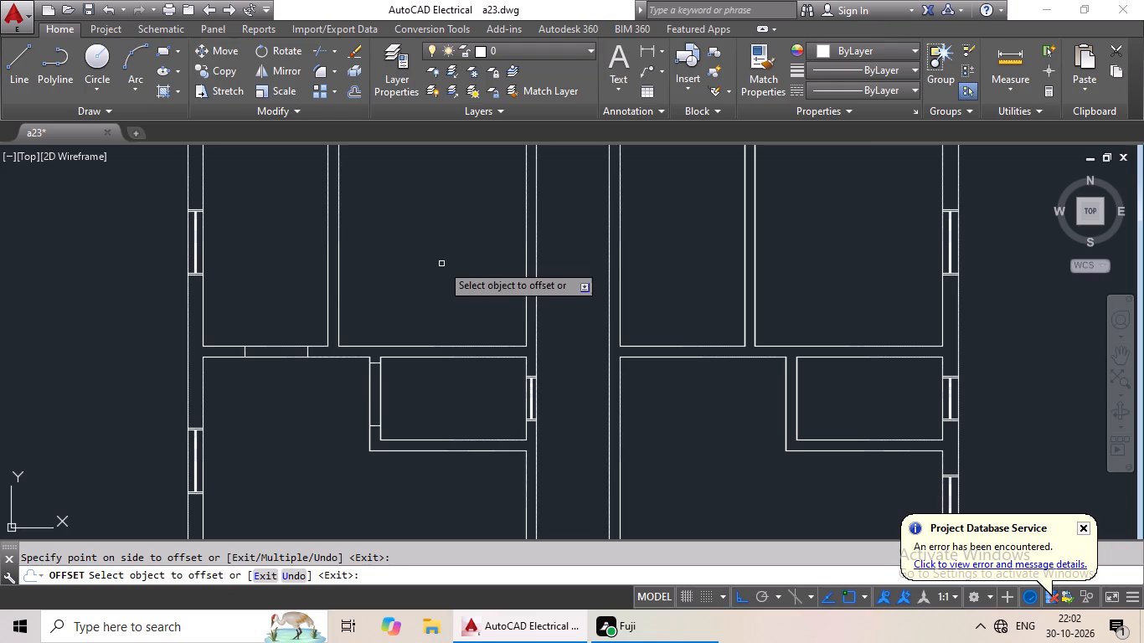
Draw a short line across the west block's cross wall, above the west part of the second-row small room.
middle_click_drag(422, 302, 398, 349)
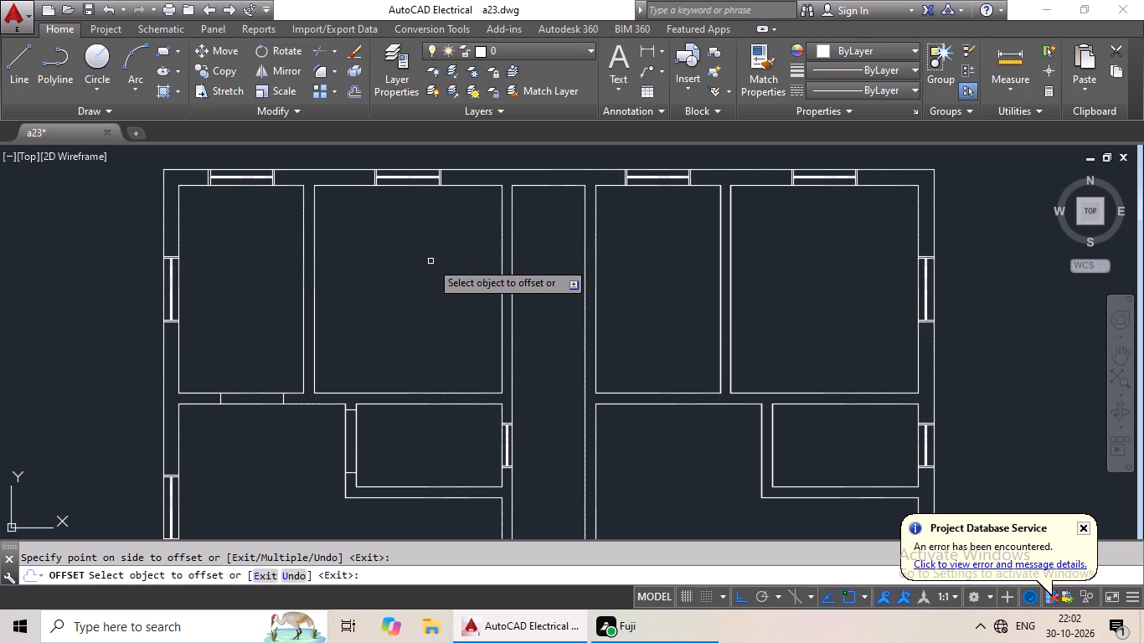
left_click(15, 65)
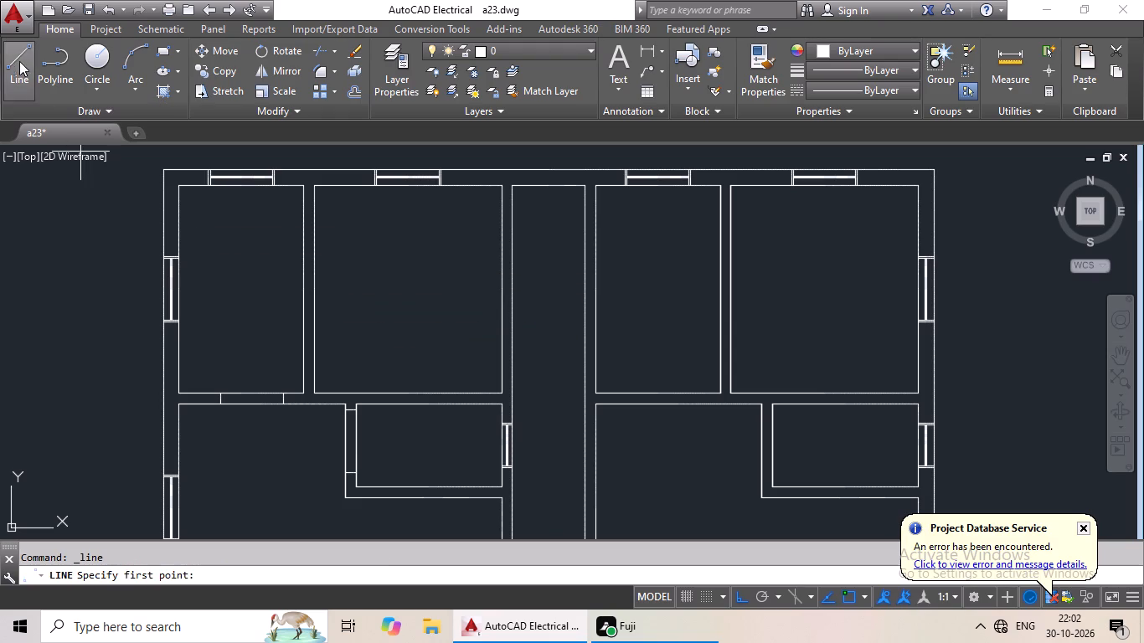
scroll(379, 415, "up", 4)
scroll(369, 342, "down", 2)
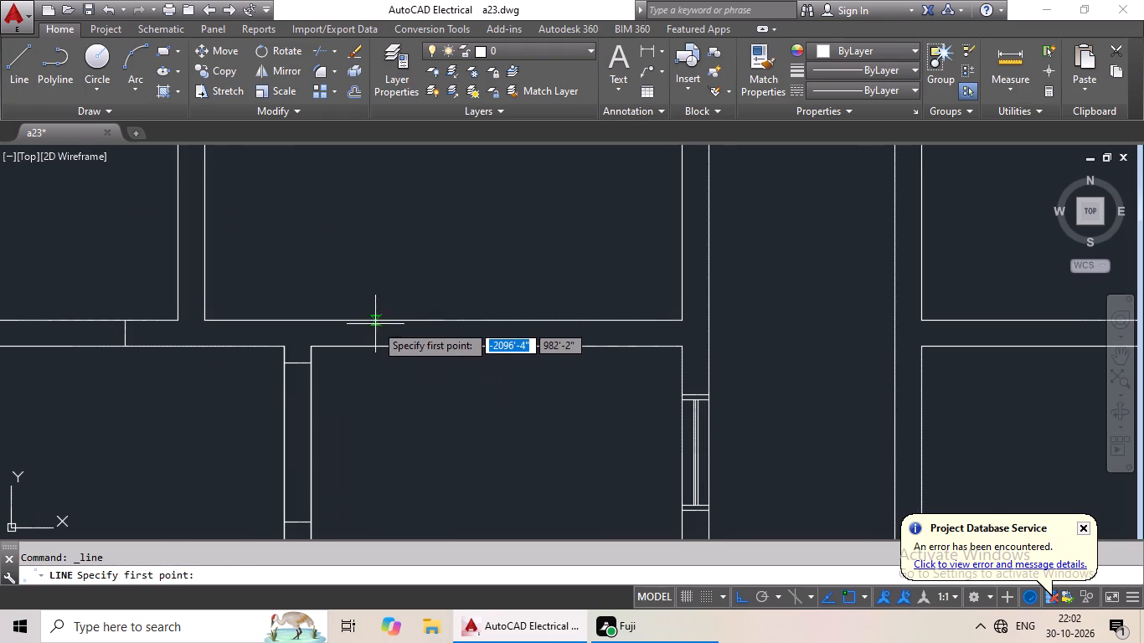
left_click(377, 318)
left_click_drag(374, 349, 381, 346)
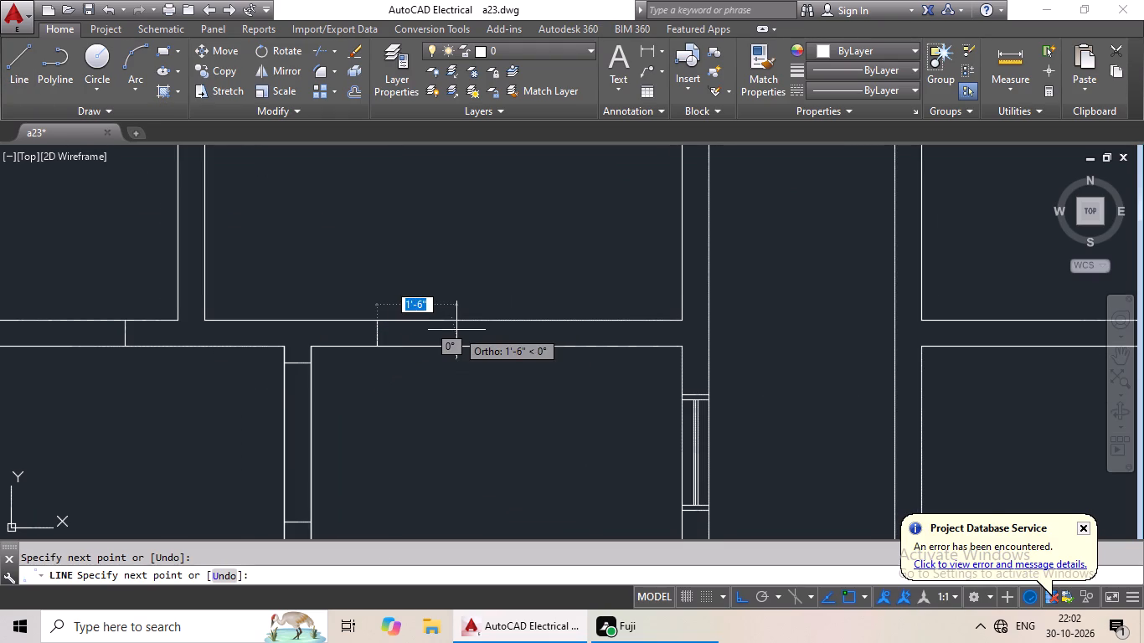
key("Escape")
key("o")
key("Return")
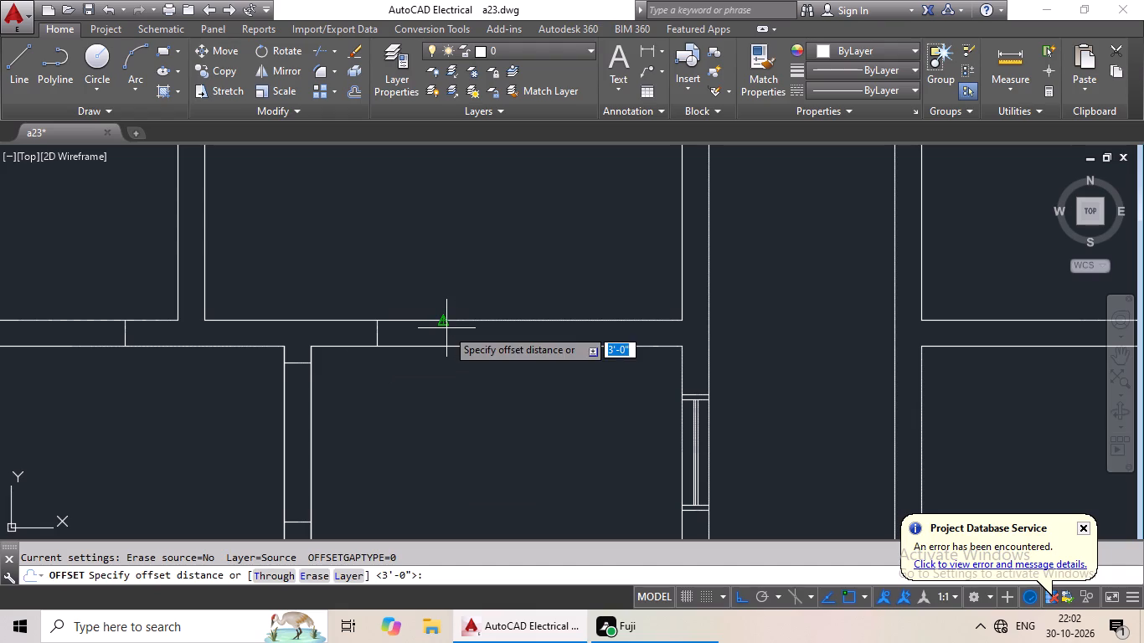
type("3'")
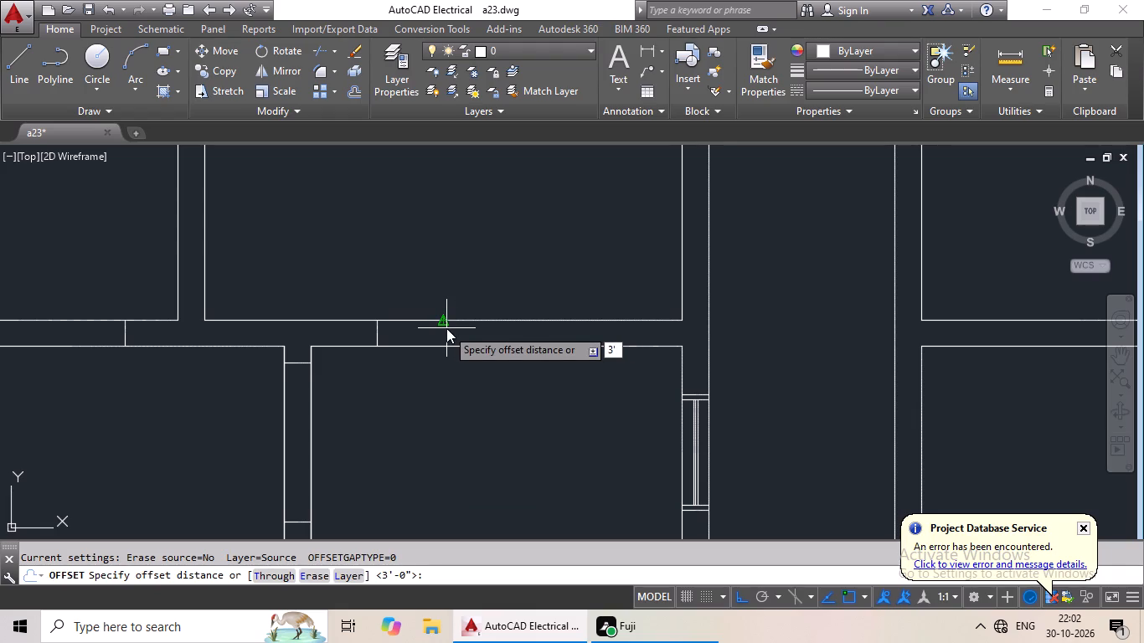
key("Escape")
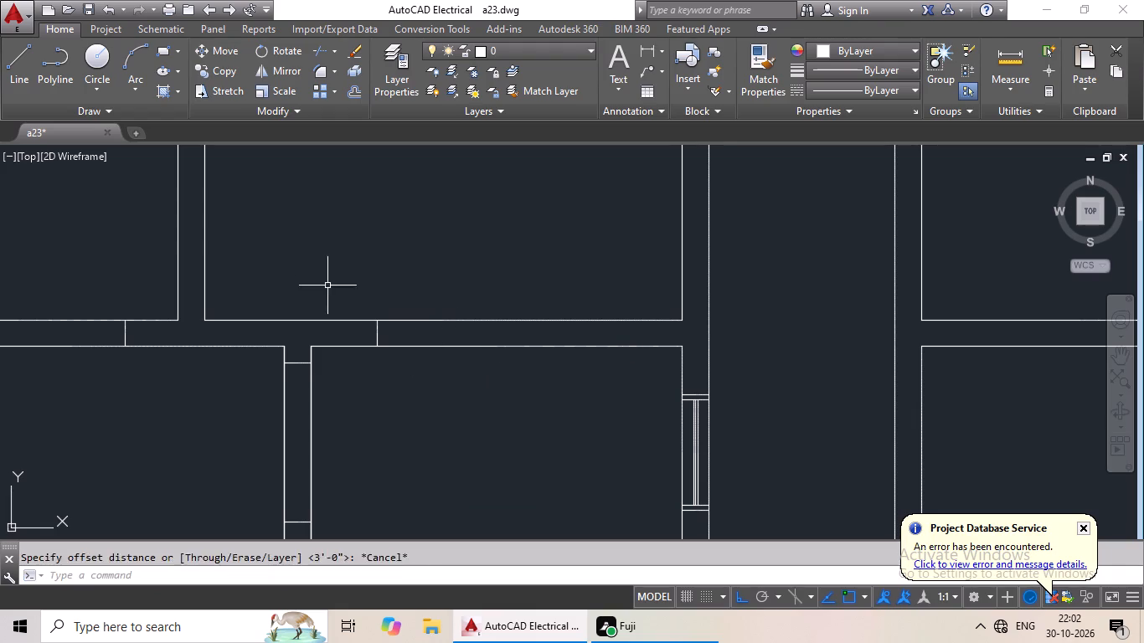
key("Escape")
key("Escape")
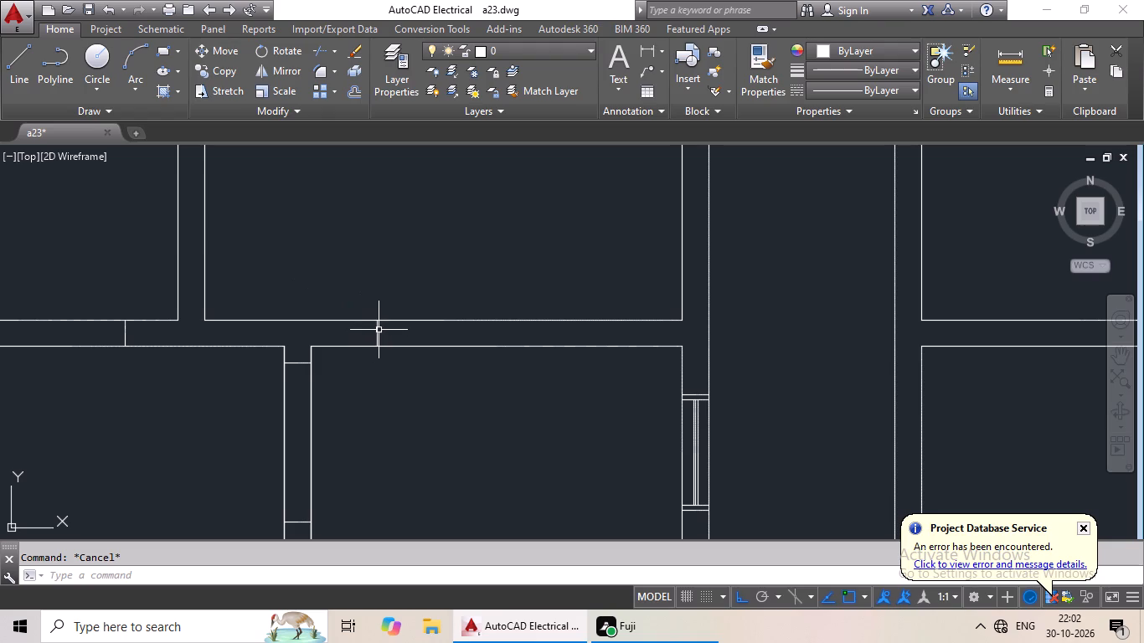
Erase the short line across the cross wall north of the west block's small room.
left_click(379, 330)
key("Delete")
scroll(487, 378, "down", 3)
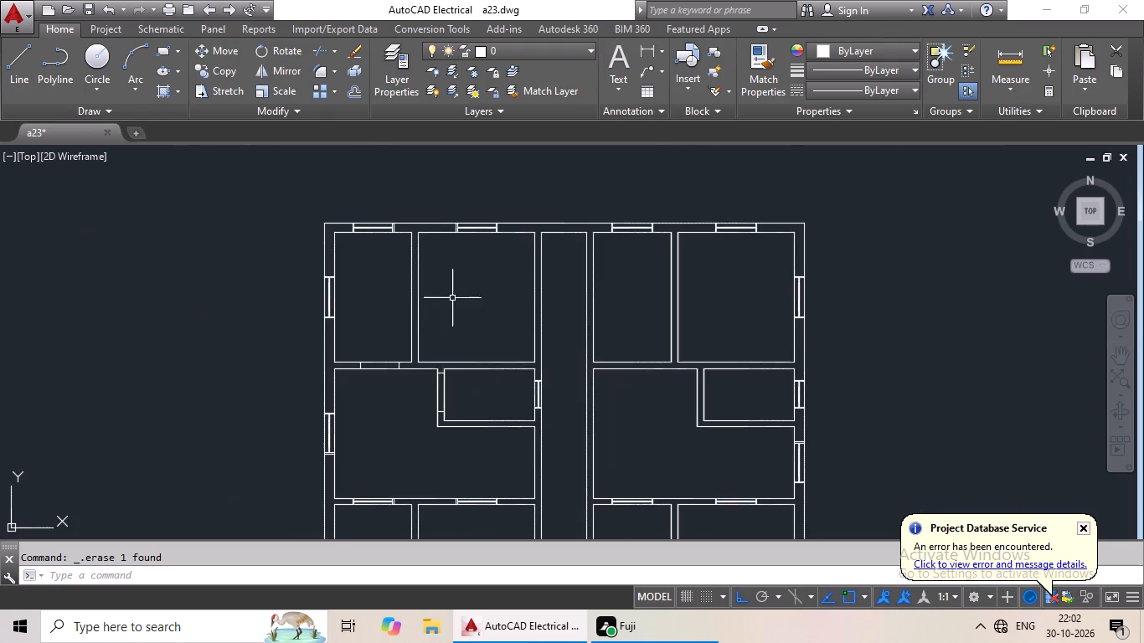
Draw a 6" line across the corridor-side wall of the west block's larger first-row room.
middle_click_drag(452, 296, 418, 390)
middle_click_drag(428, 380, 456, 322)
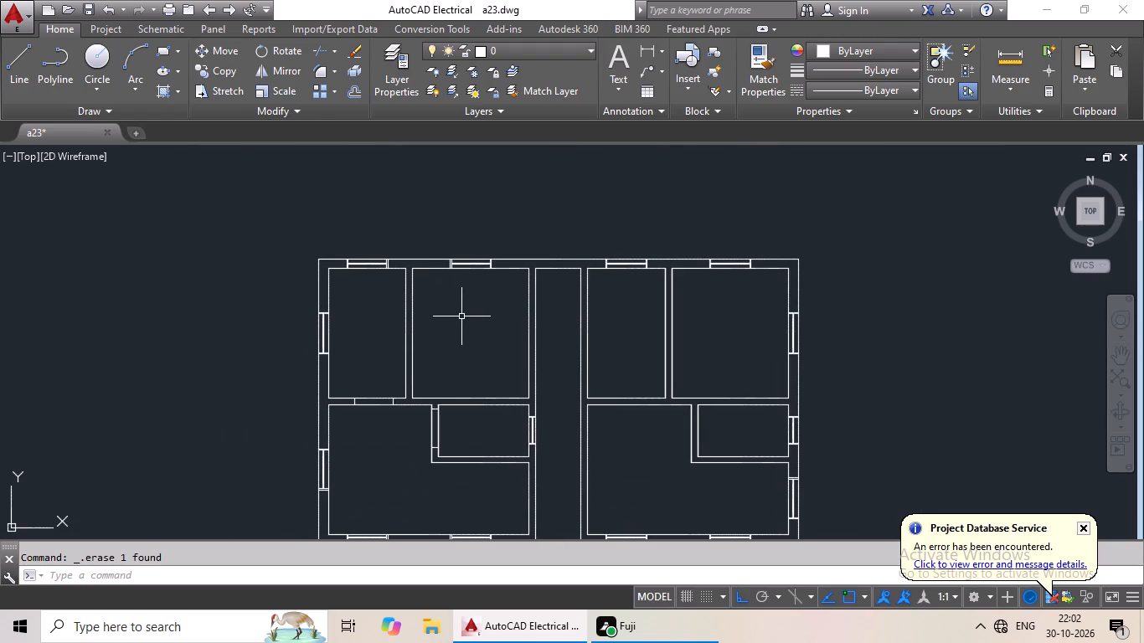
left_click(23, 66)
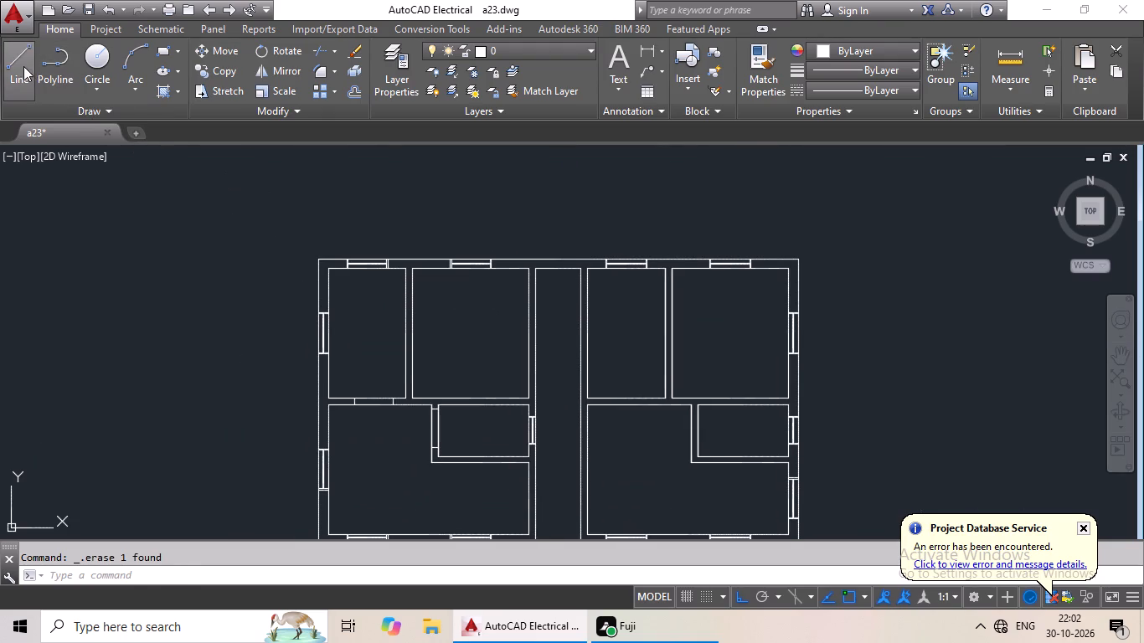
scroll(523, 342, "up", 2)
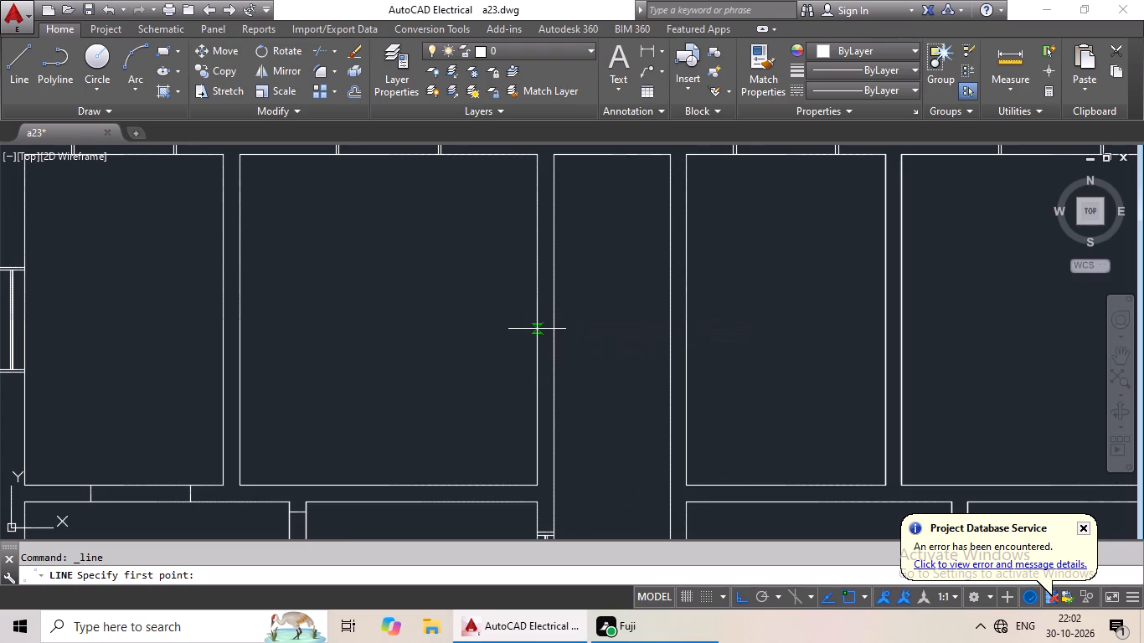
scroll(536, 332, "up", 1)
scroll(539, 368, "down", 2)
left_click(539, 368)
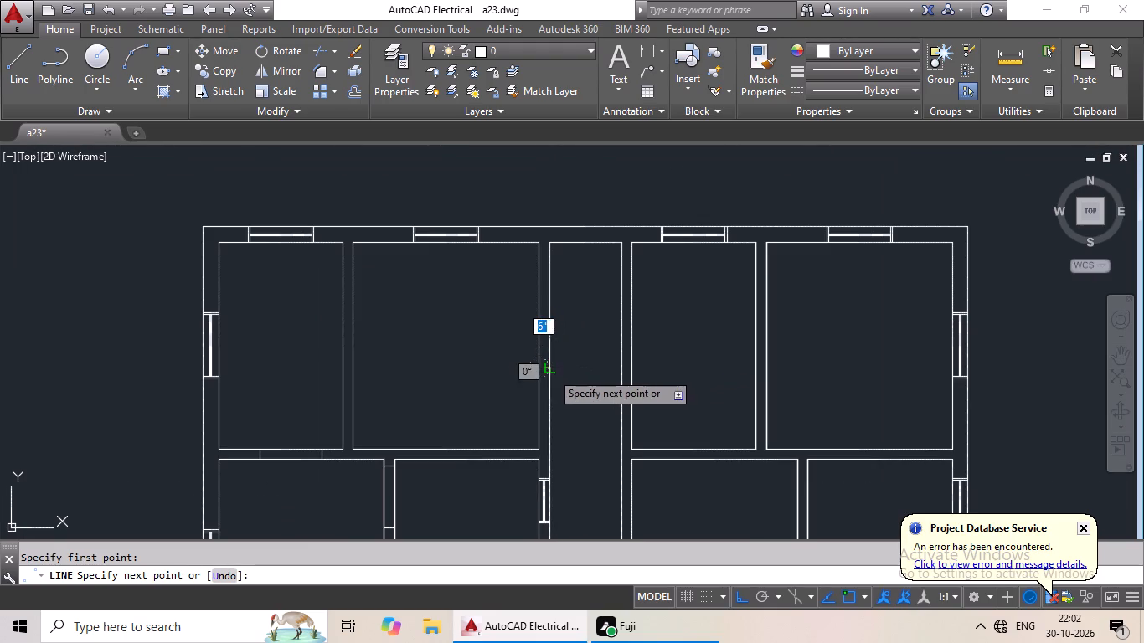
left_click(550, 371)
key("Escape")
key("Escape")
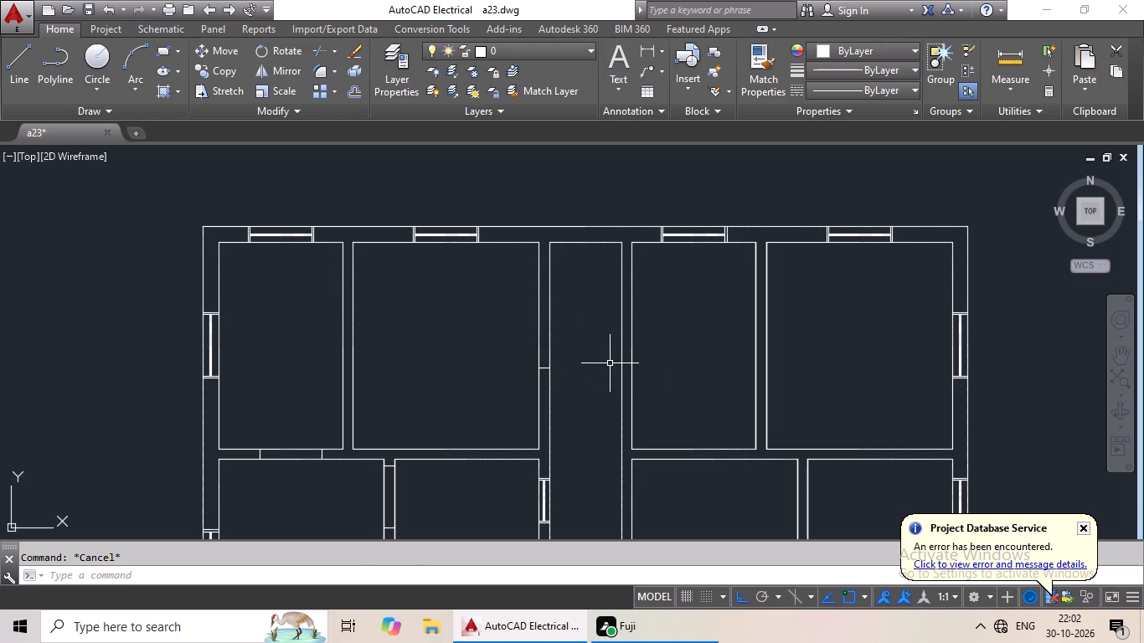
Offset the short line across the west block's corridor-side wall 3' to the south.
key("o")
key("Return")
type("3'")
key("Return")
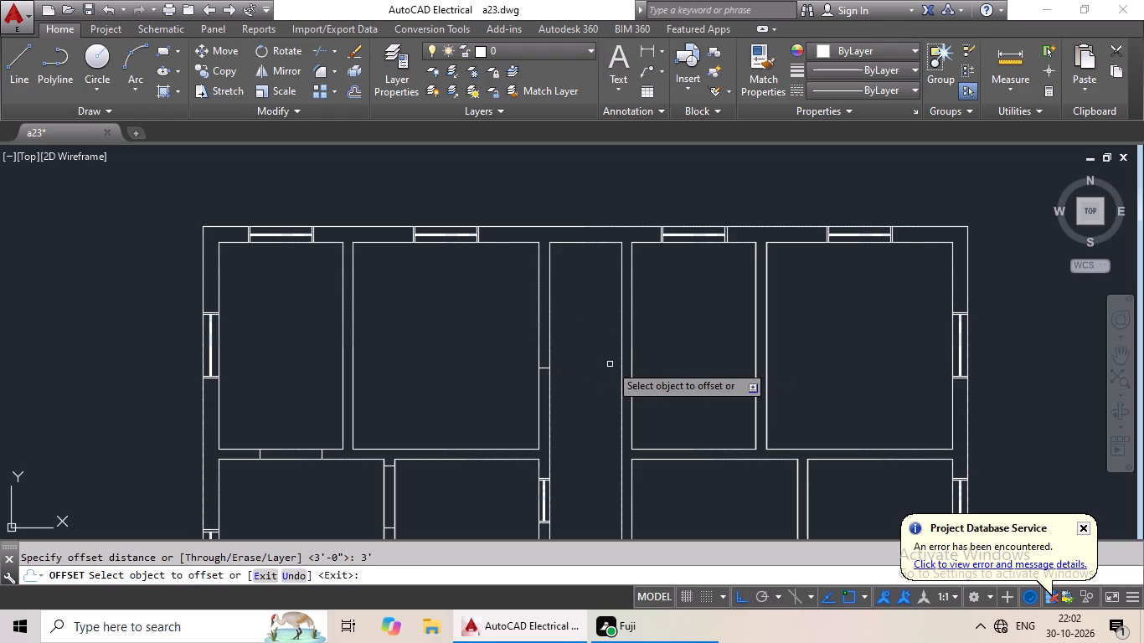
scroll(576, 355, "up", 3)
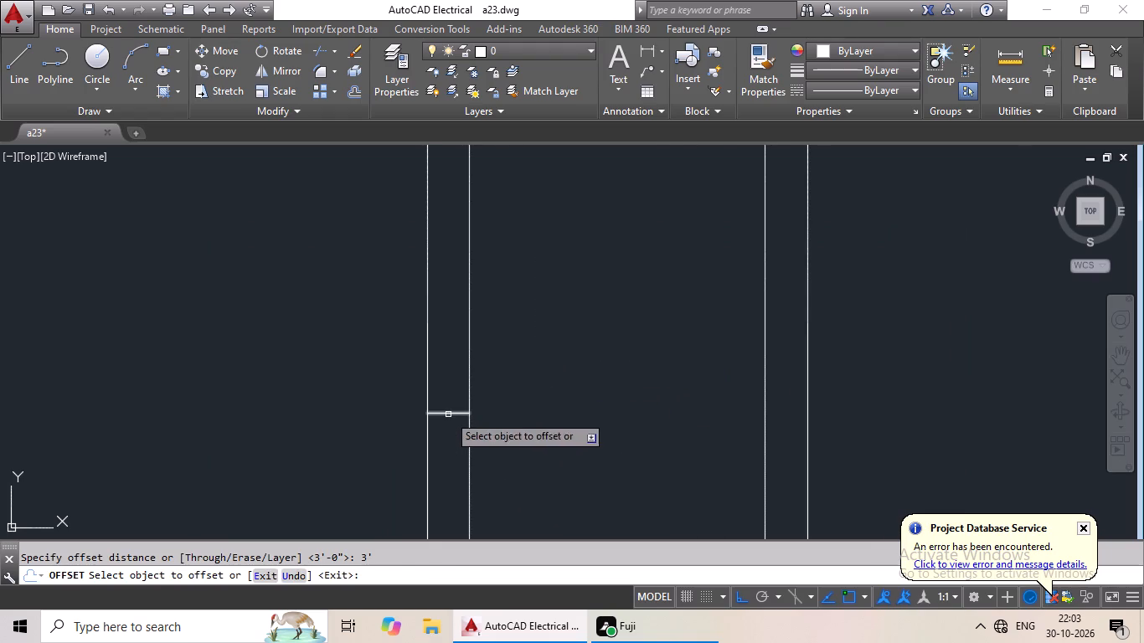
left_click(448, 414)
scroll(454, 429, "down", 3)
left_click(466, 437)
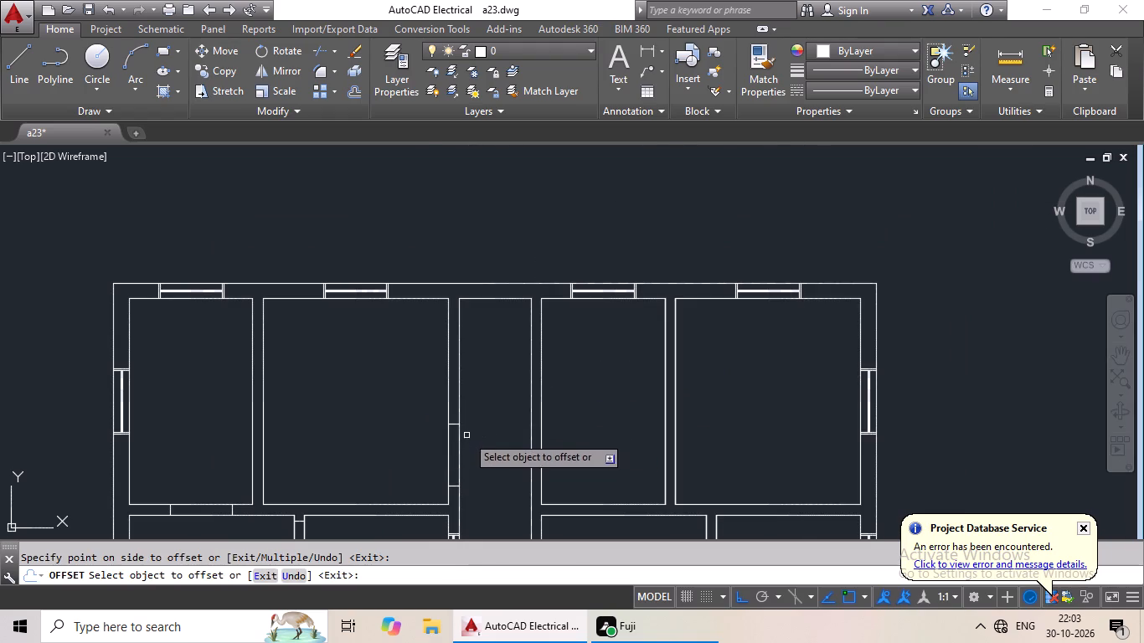
Draw a short line across the east block's cross wall between the first and second room rows, just west of the partition wall.
left_click(4, 60)
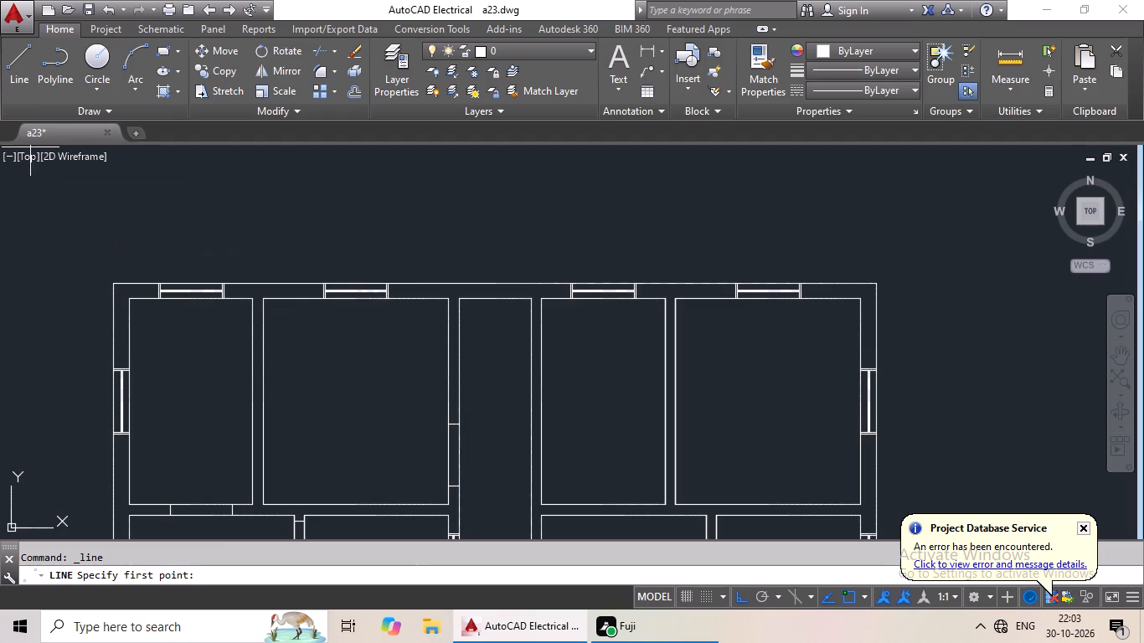
scroll(386, 372, "down", 1)
middle_click_drag(386, 372, 206, 286)
middle_click_drag(350, 345, 377, 299)
scroll(396, 317, "up", 4)
scroll(317, 337, "down", 2)
scroll(373, 351, "up", 2)
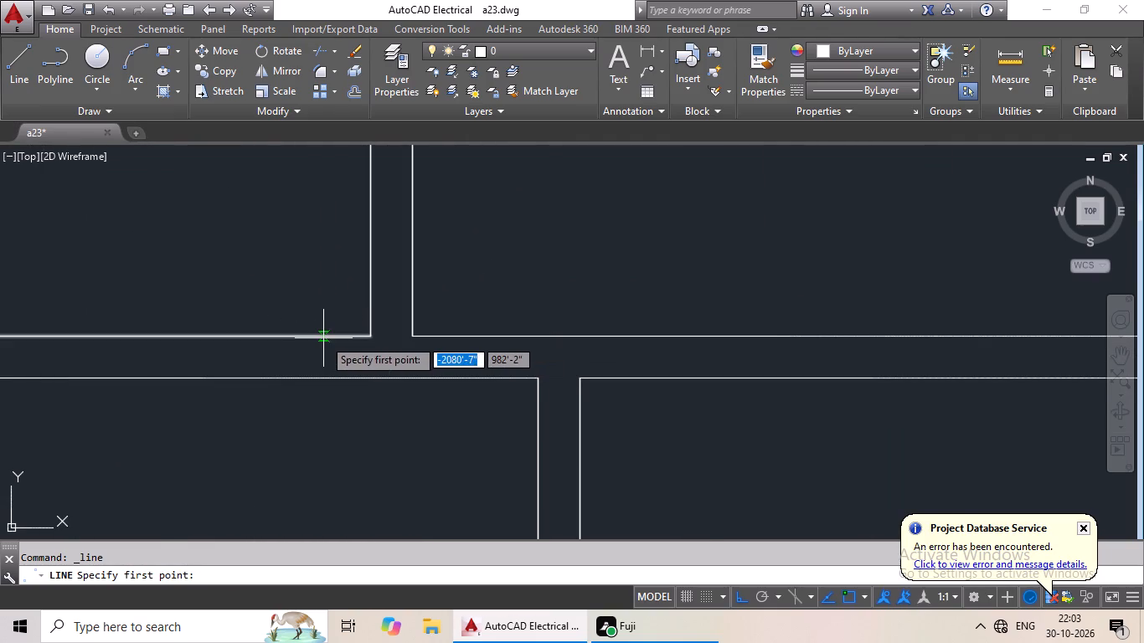
left_click(322, 337)
left_click_drag(324, 376, 345, 374)
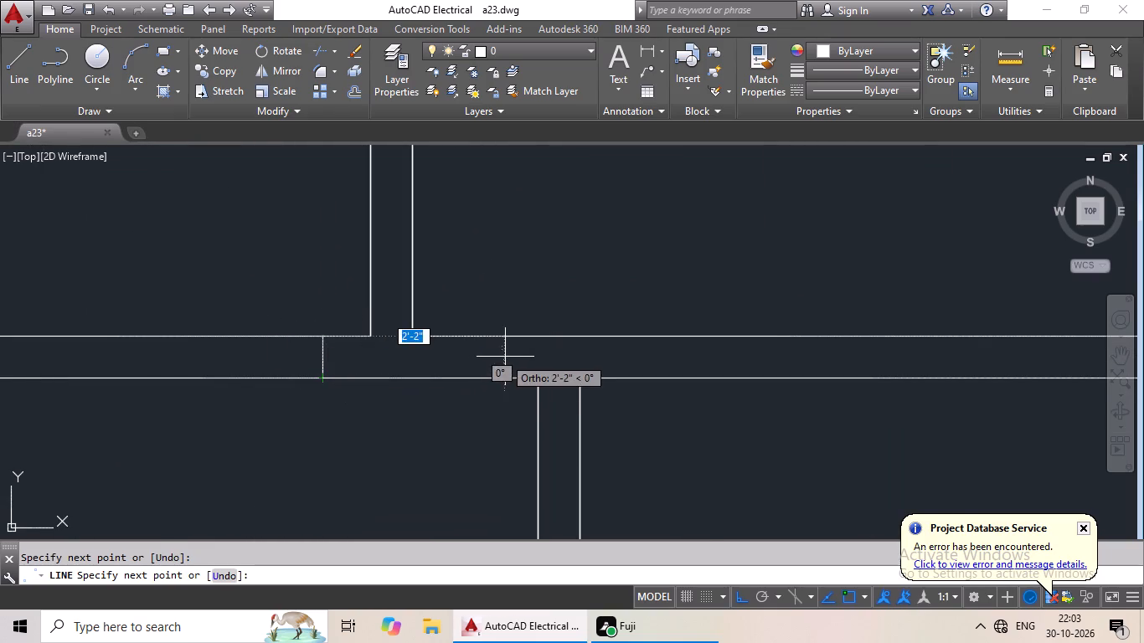
key("Escape")
Offset the short line across the east block's cross wall 3' to the west.
key("o")
key("Return")
type("3'")
key("Return")
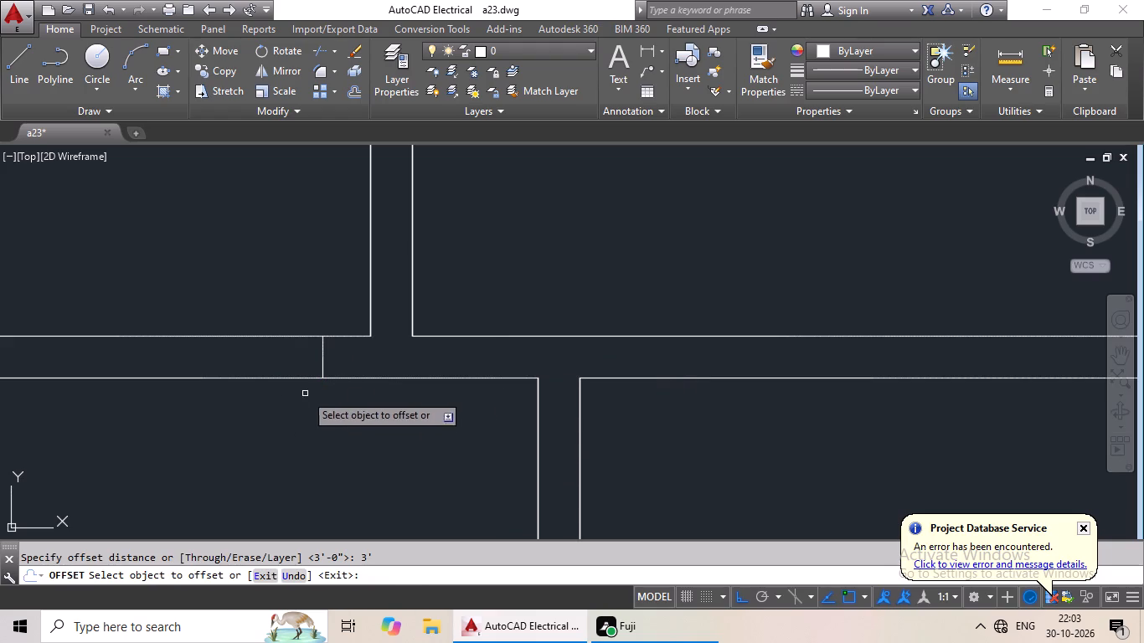
left_click_drag(322, 354, 296, 360)
left_click(250, 370)
scroll(276, 367, "down", 2)
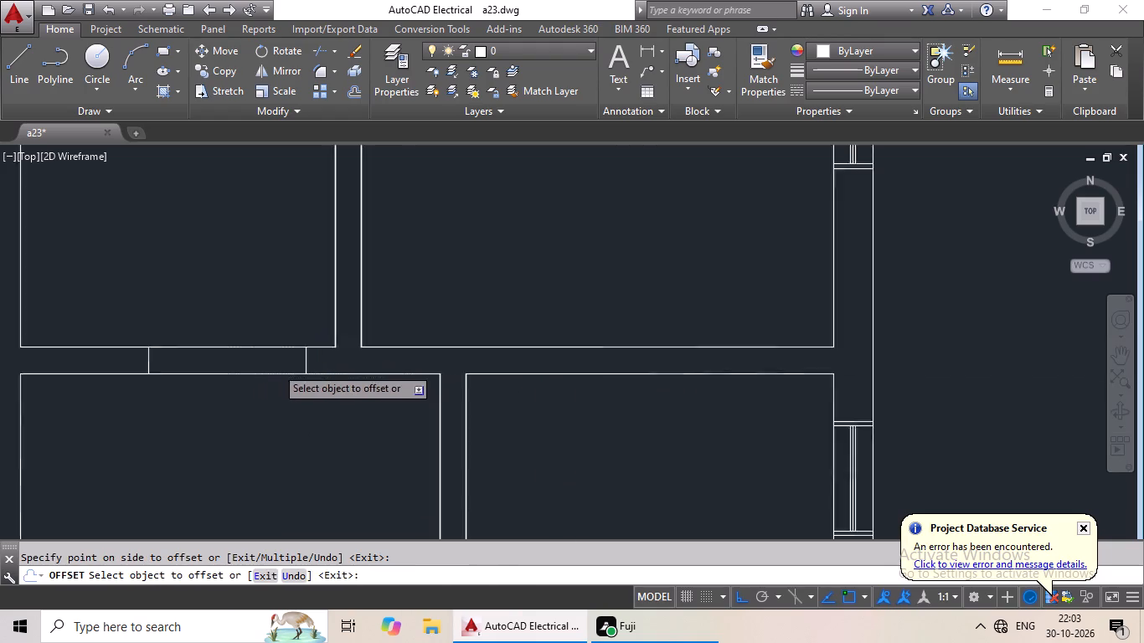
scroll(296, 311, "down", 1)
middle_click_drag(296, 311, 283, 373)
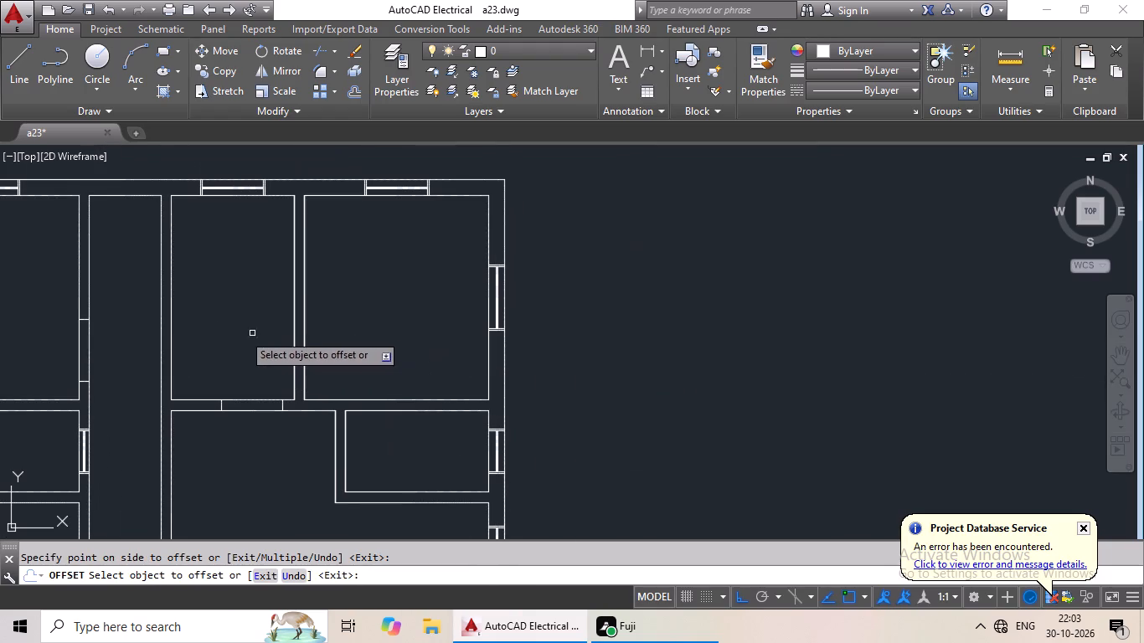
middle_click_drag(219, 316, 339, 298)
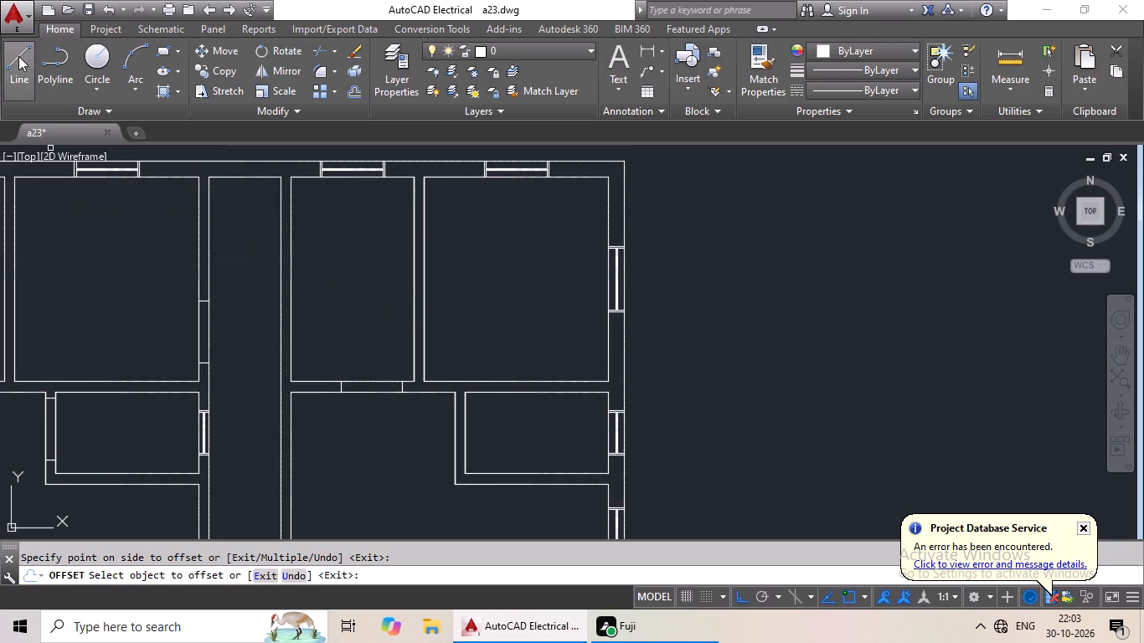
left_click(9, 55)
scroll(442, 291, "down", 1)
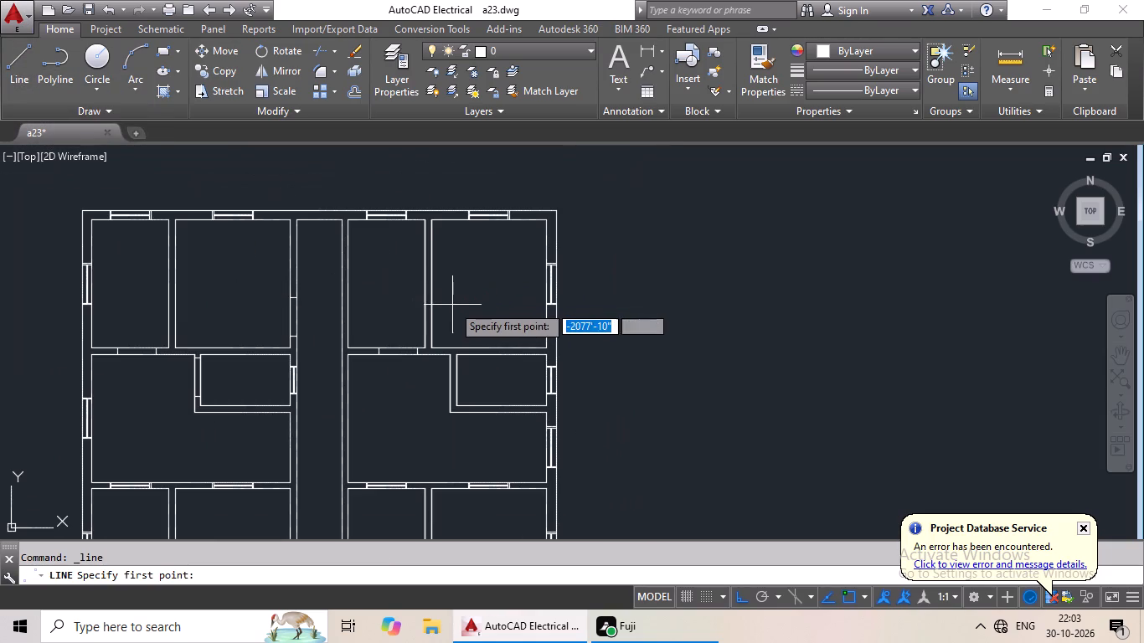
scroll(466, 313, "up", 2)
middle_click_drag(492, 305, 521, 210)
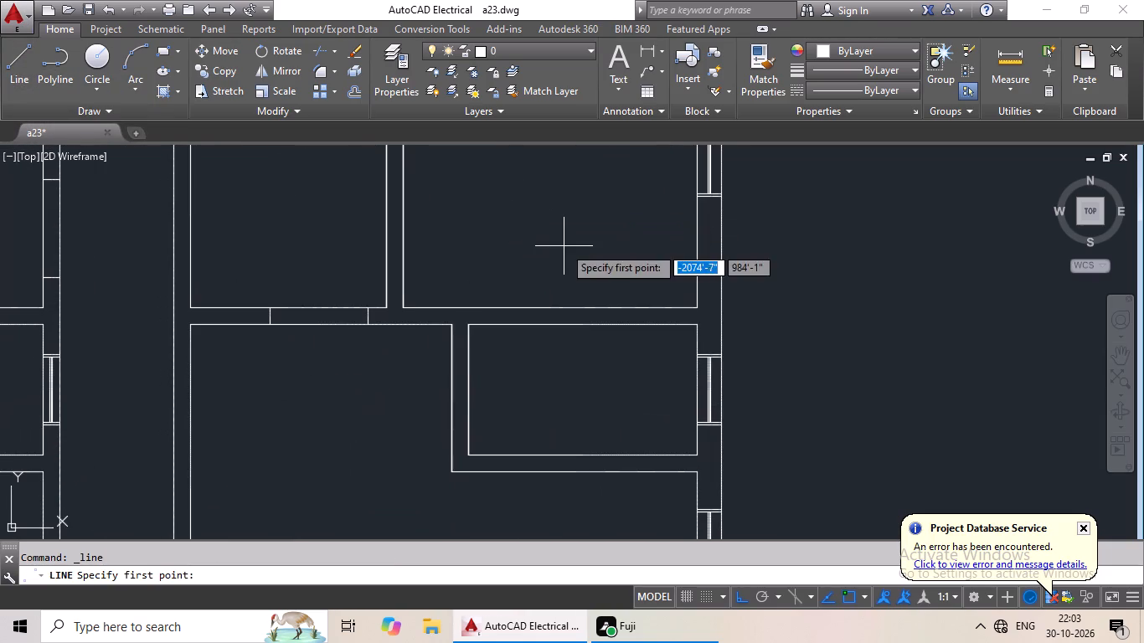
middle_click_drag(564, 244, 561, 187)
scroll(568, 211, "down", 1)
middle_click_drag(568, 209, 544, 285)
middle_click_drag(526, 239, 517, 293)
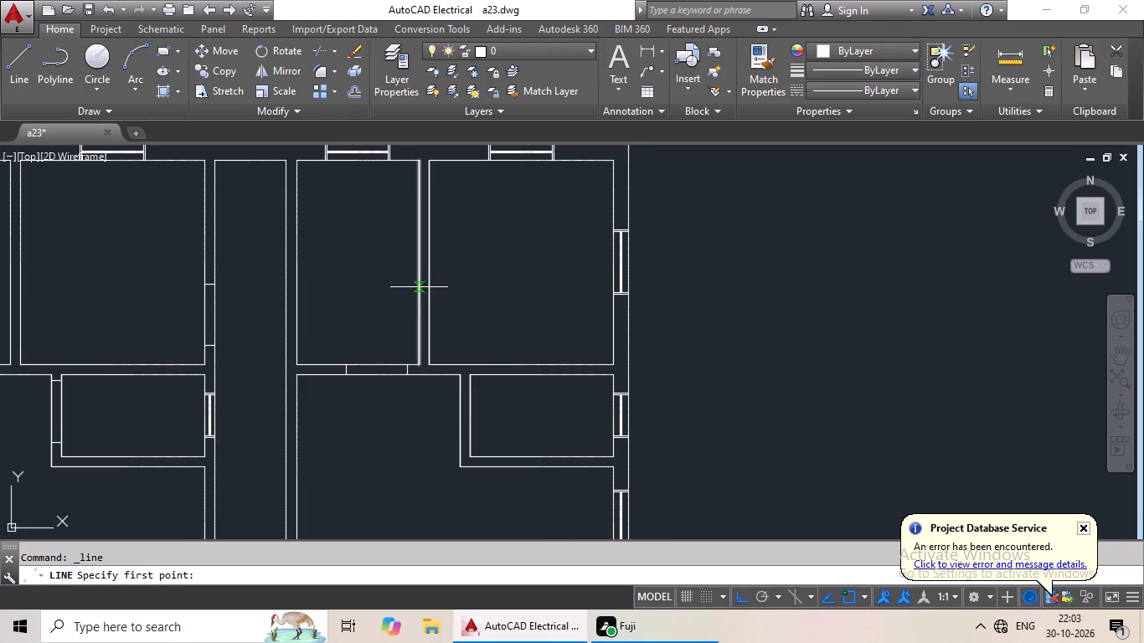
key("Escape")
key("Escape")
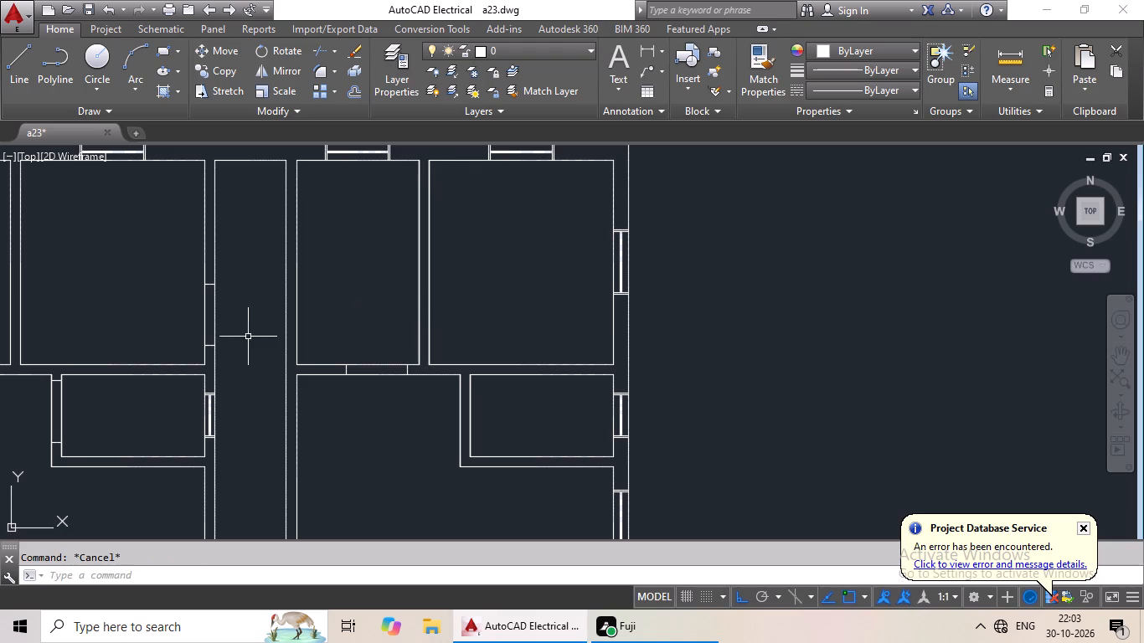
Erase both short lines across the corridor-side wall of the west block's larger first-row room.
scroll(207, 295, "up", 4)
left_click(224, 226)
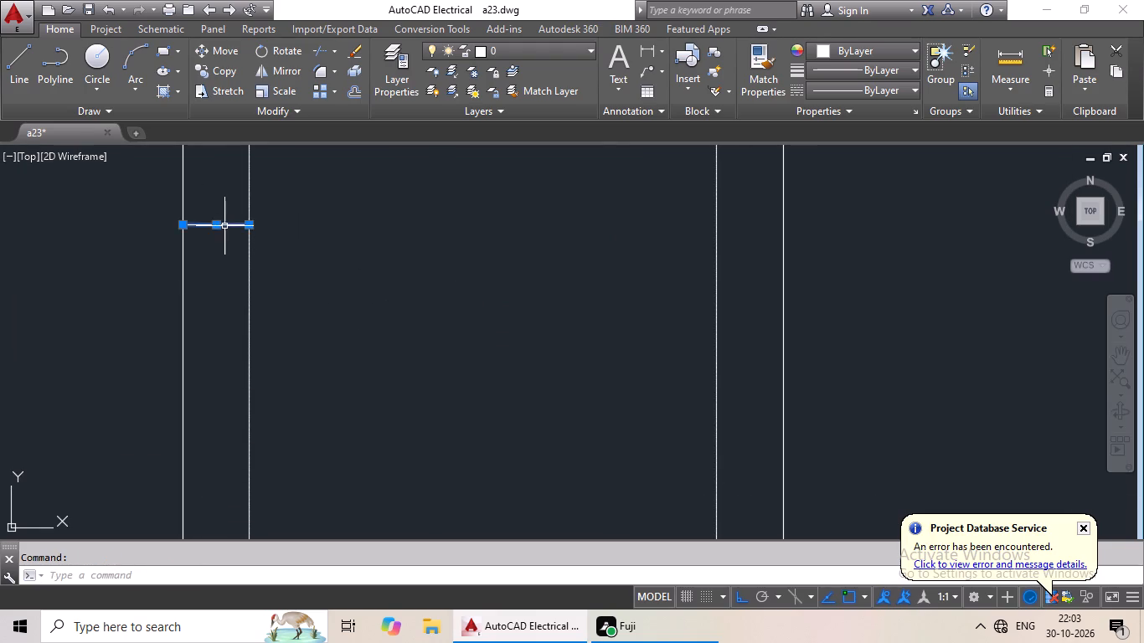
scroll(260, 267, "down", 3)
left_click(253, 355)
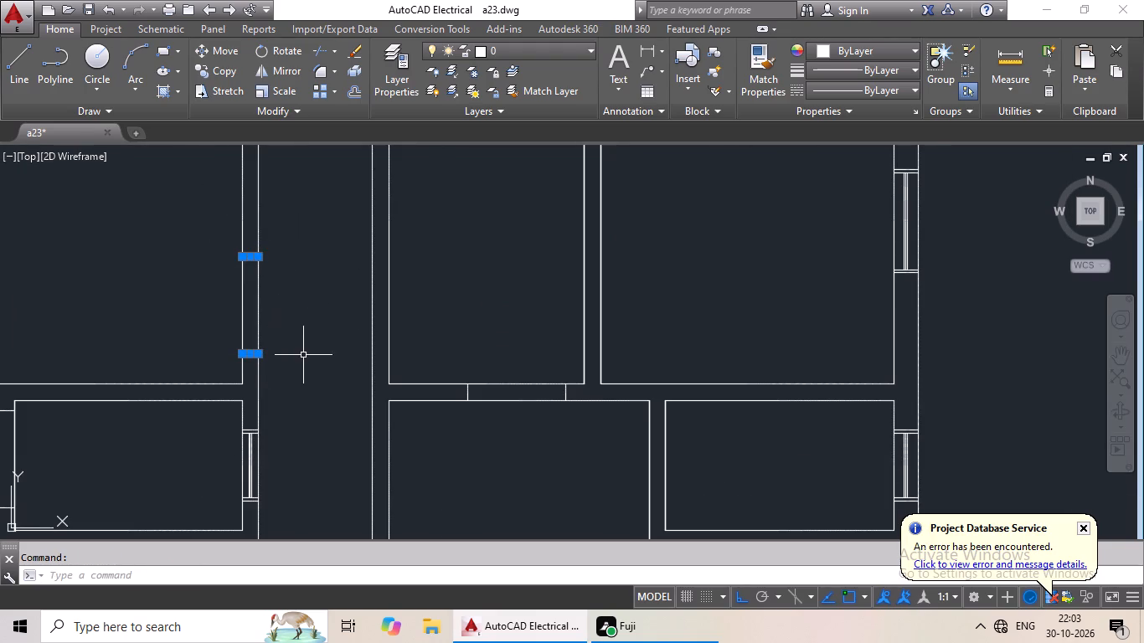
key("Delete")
Draw a short line across the west block's cross wall north of the small room, near the corridor-side wall.
scroll(330, 337, "down", 2)
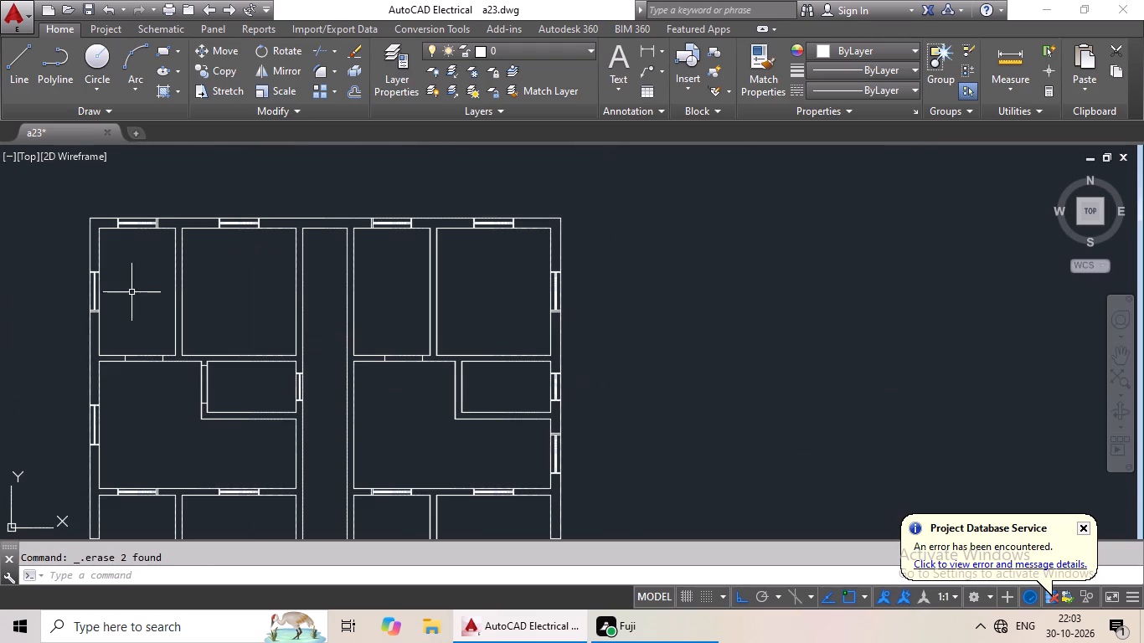
scroll(40, 170, "down", 2)
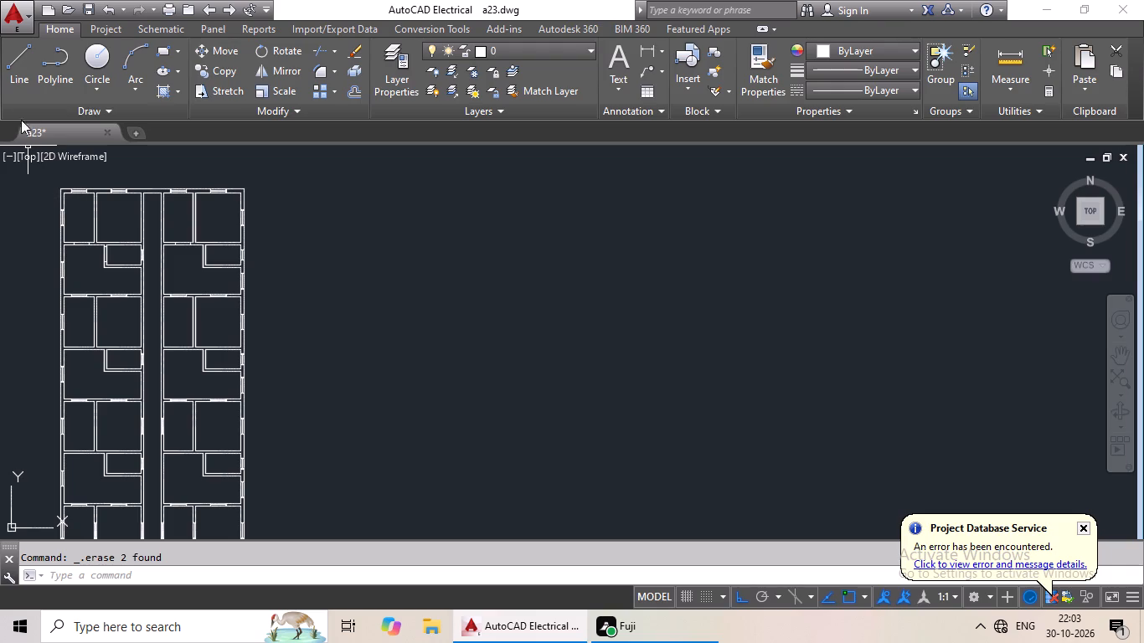
scroll(14, 73, "up", 2)
left_click(23, 75)
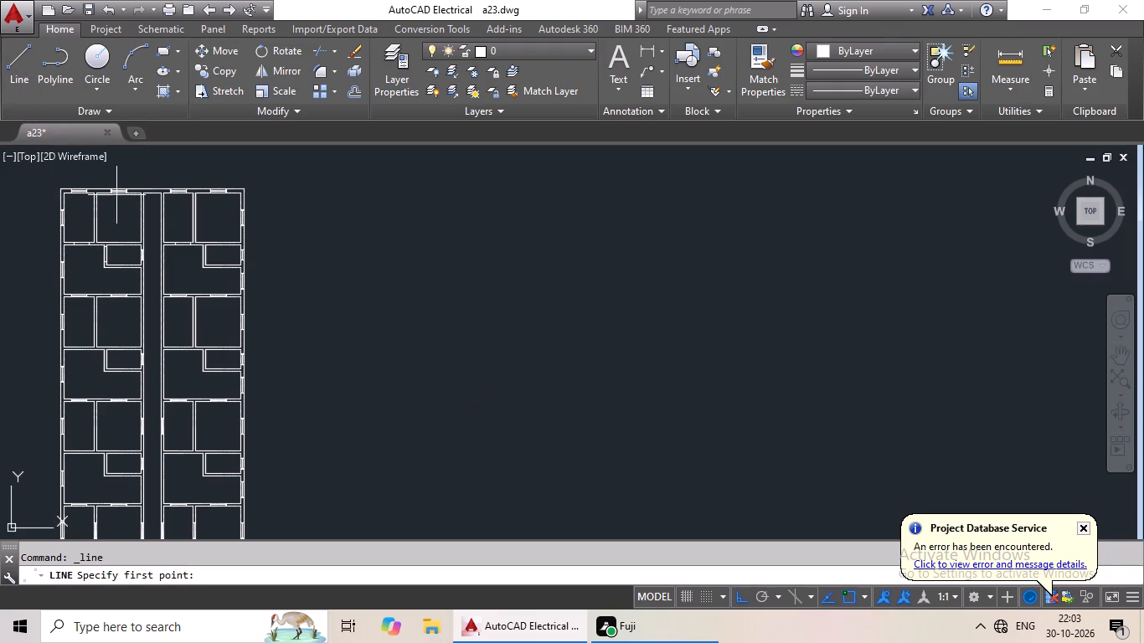
scroll(158, 281, "up", 3)
middle_click_drag(234, 322, 508, 410)
middle_click_drag(137, 301, 502, 393)
middle_click_drag(318, 255, 350, 378)
scroll(351, 351, "up", 3)
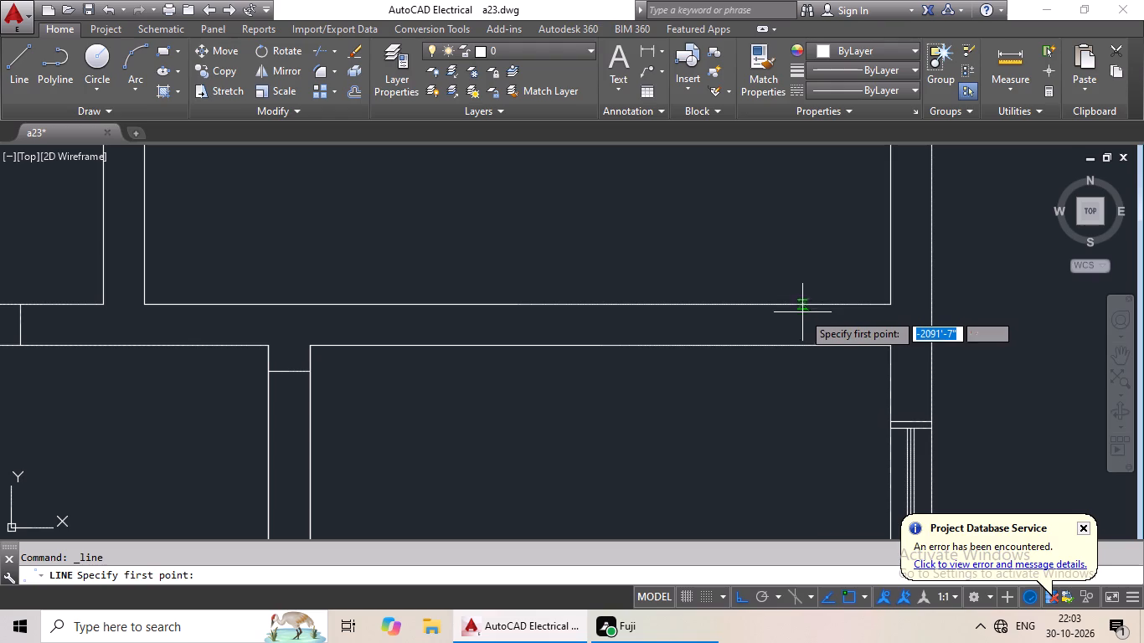
left_click(779, 302)
left_click_drag(780, 348, 817, 348)
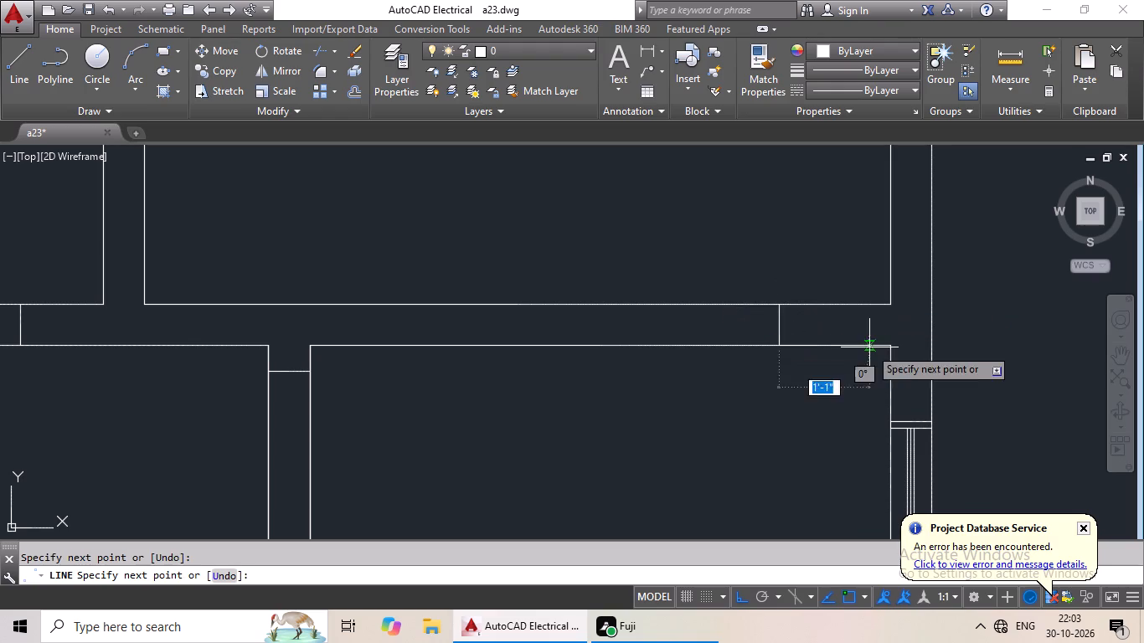
Offset the short line across the west block's cross wall north of the small room 3' to the west.
key("Escape")
key("Escape")
key("o")
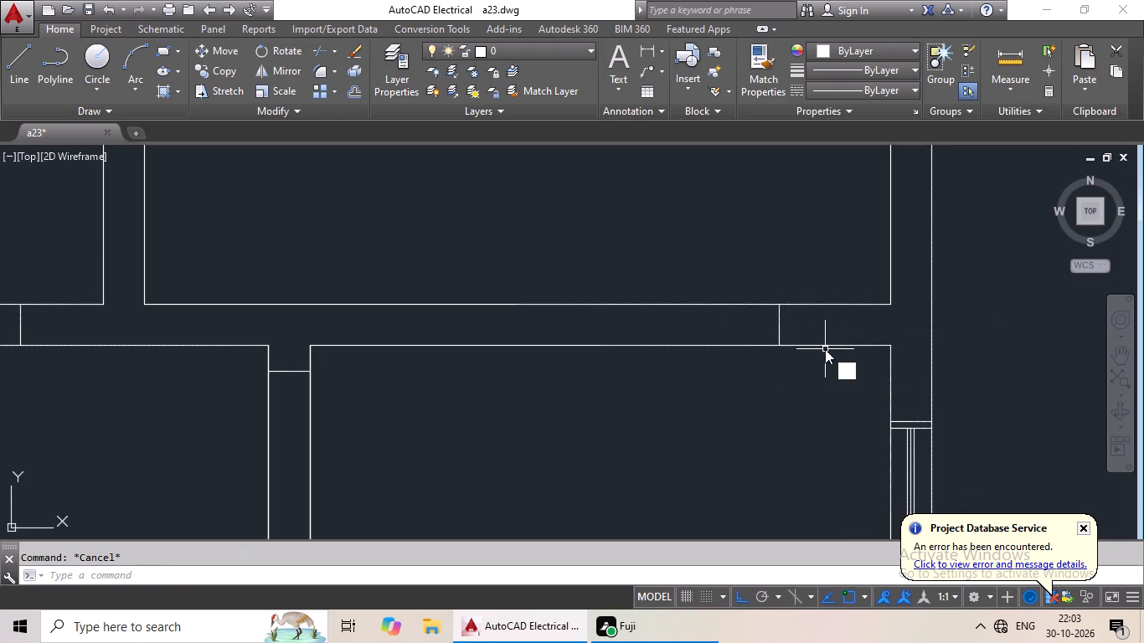
key("Return")
type("3'")
key("Return")
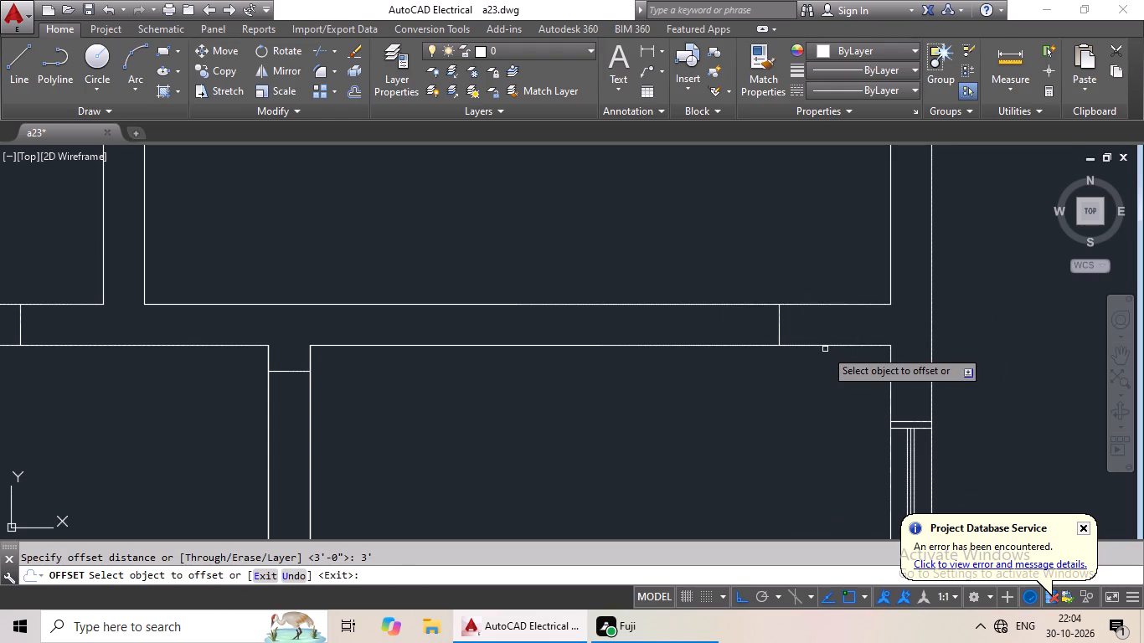
left_click_drag(778, 332, 770, 333)
left_click(658, 357)
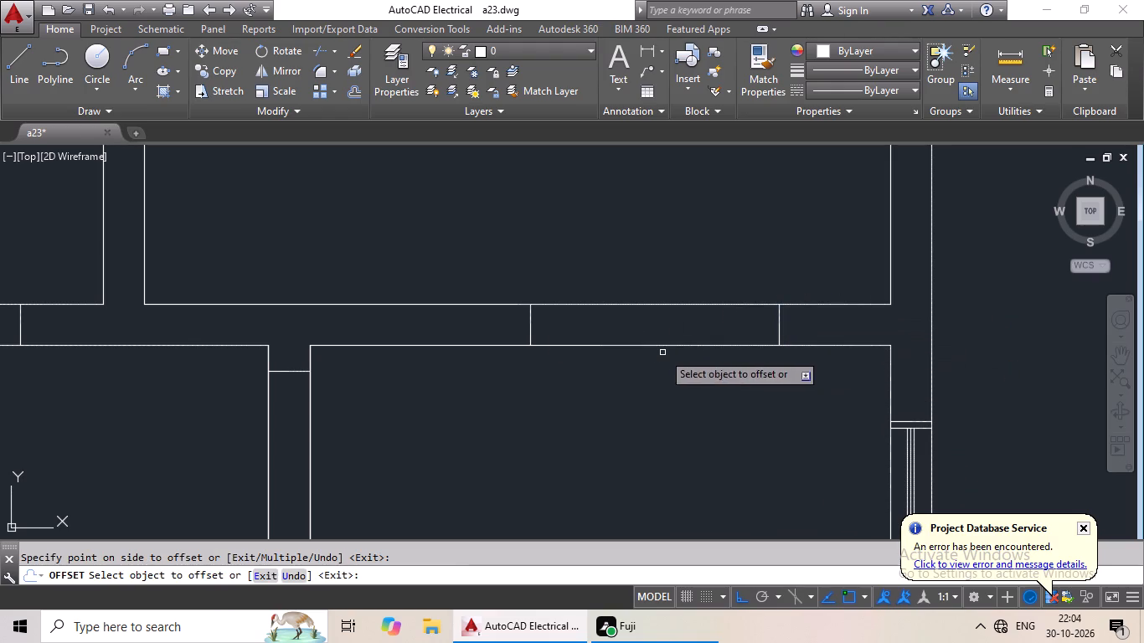
Draw a short line across the east block's cross wall north of the second-row small room, near the east exterior wall.
left_click_drag(25, 83, 44, 107)
scroll(474, 321, "down", 2)
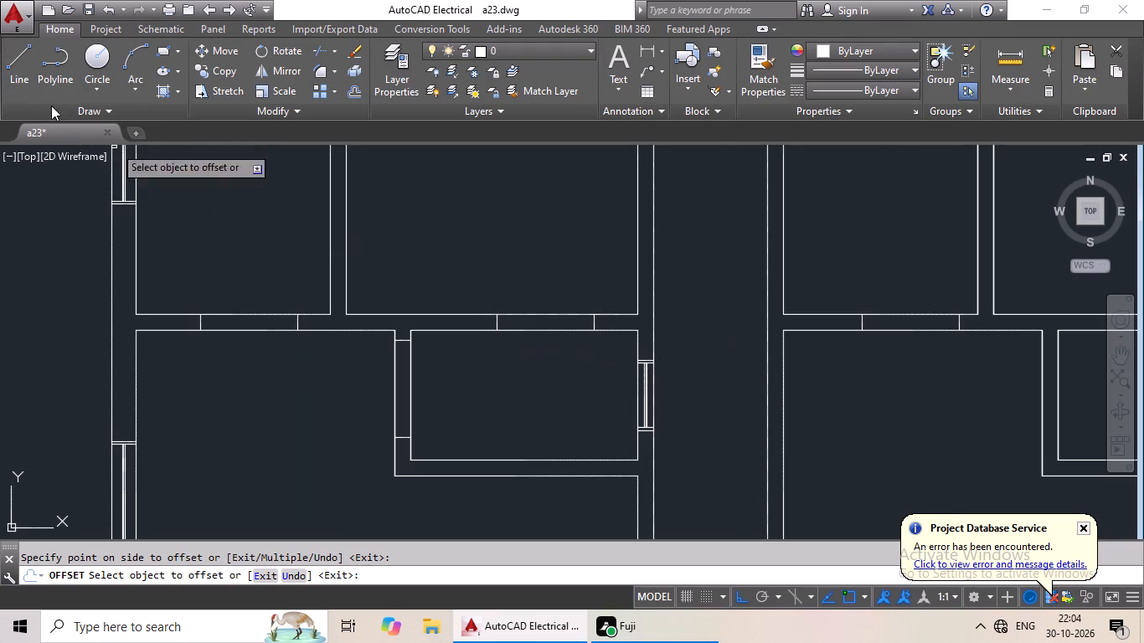
left_click(14, 73)
scroll(563, 295, "down", 2)
middle_click_drag(708, 317, 478, 361)
scroll(567, 365, "up", 3)
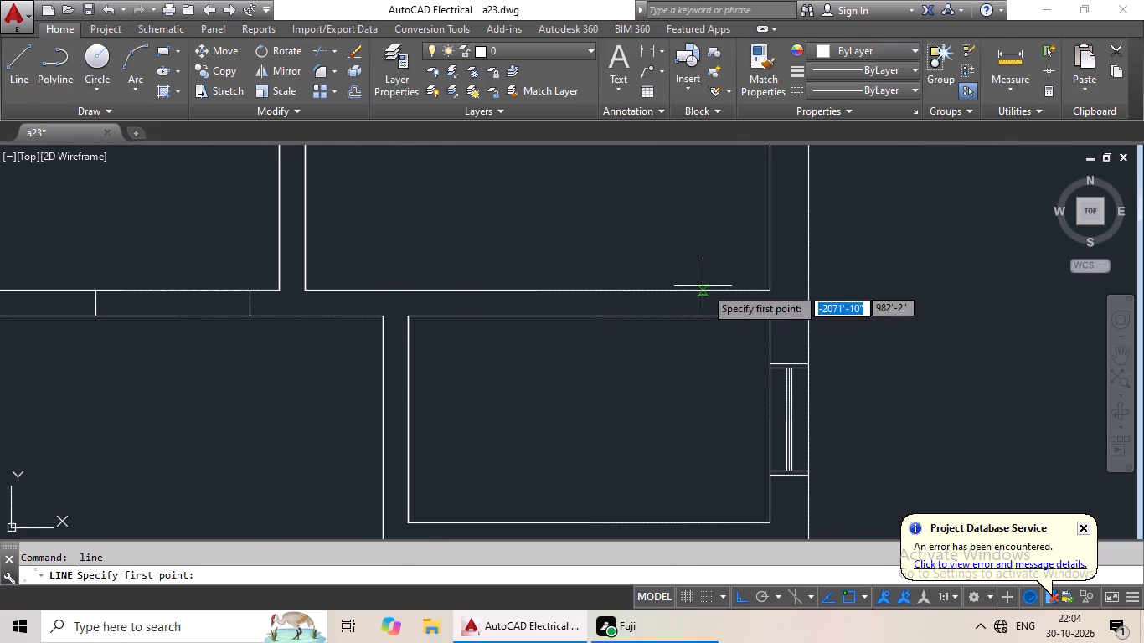
left_click(696, 289)
left_click(698, 318)
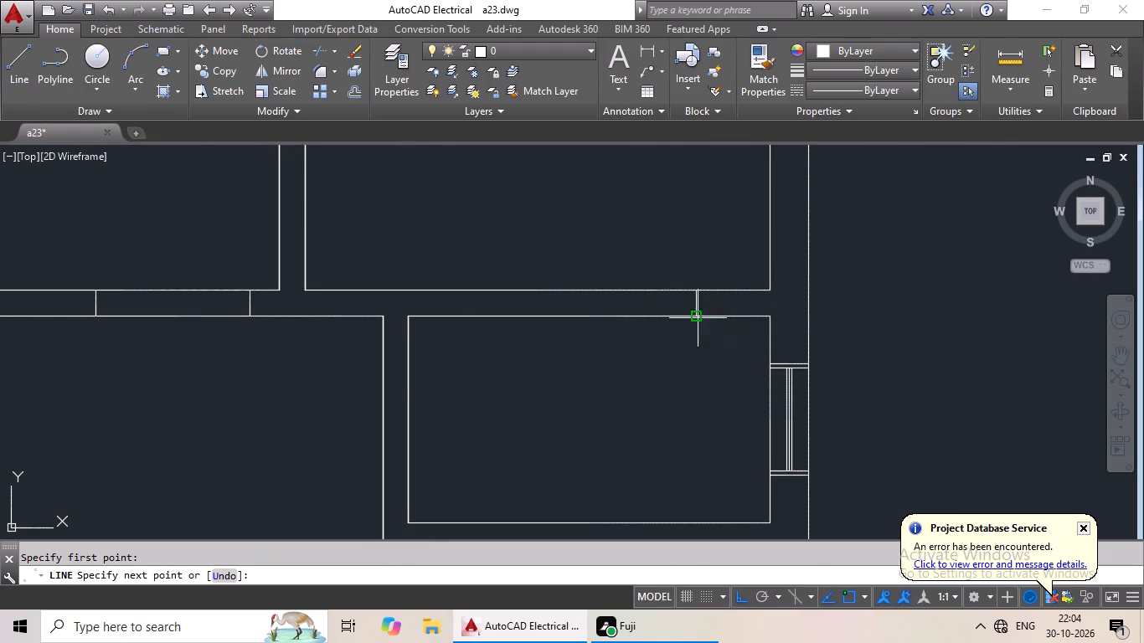
key("Escape")
Offset the short line north of the east block's second-row small room 3' to the west.
key("o")
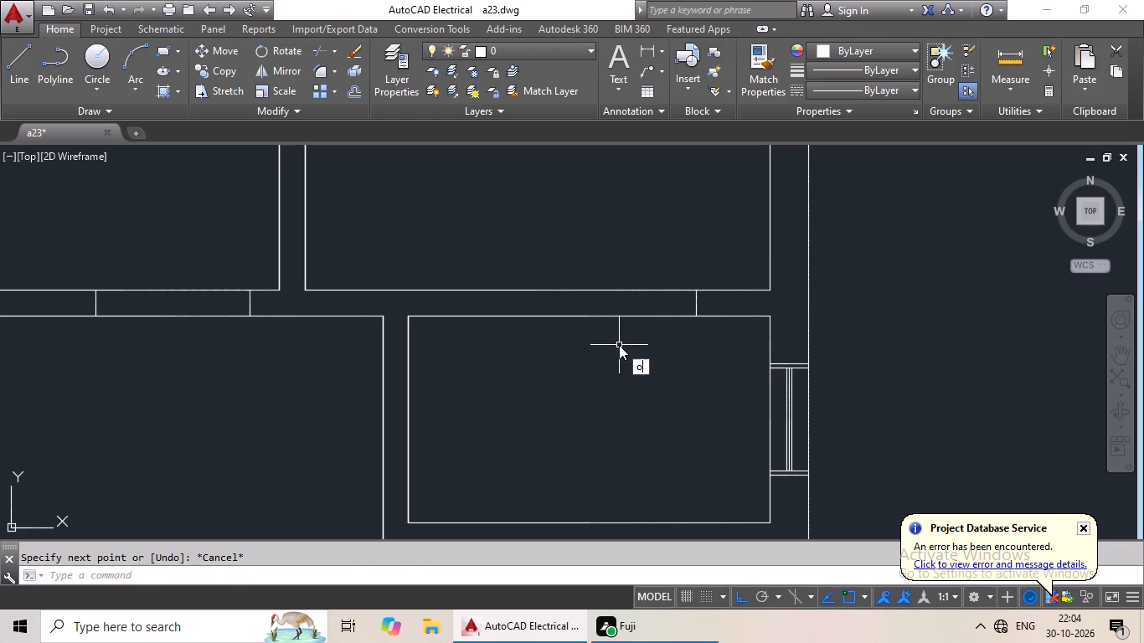
key("Return")
type("3'")
key("Return")
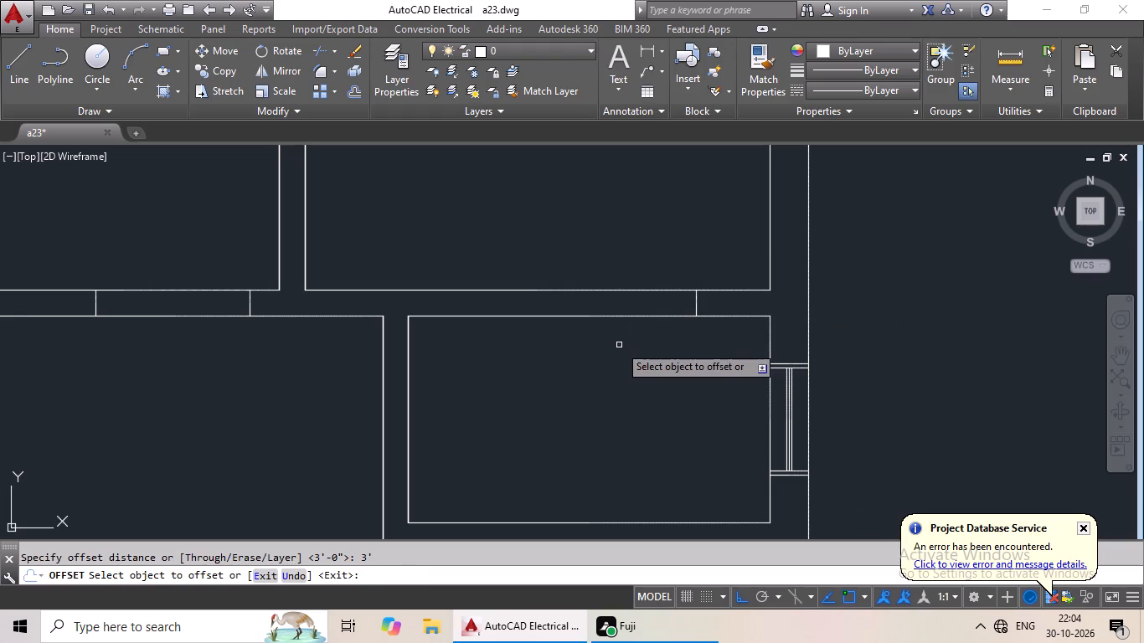
left_click_drag(697, 298, 683, 301)
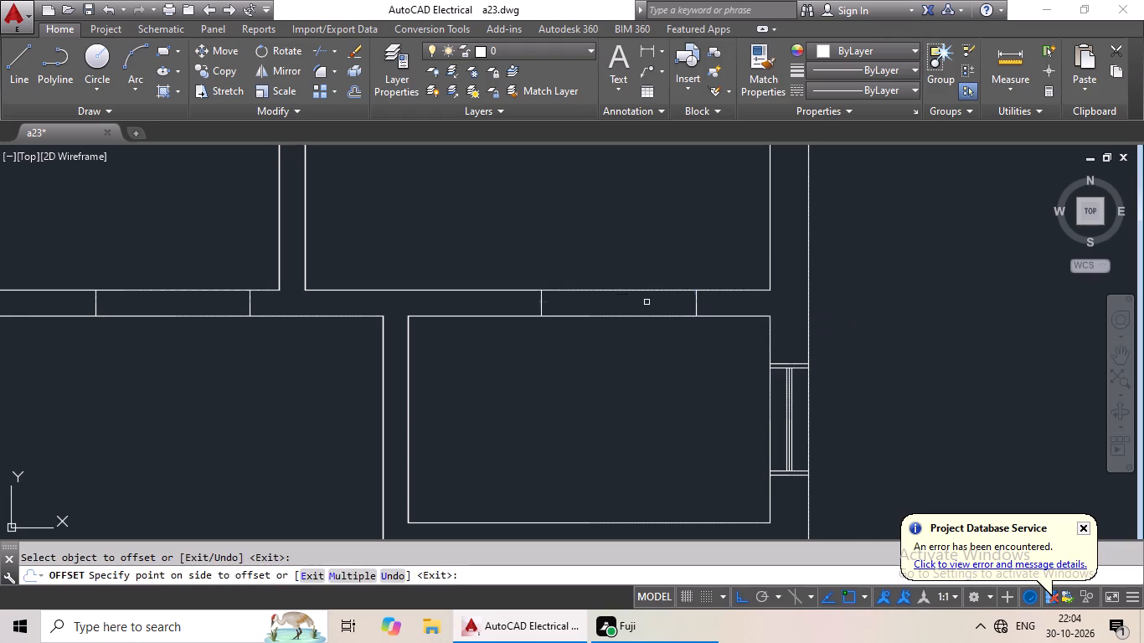
left_click(647, 302)
Draw a short line across the west wall of the east block's second-row small room, just below its north end.
left_click(13, 71)
scroll(432, 379, "up", 1)
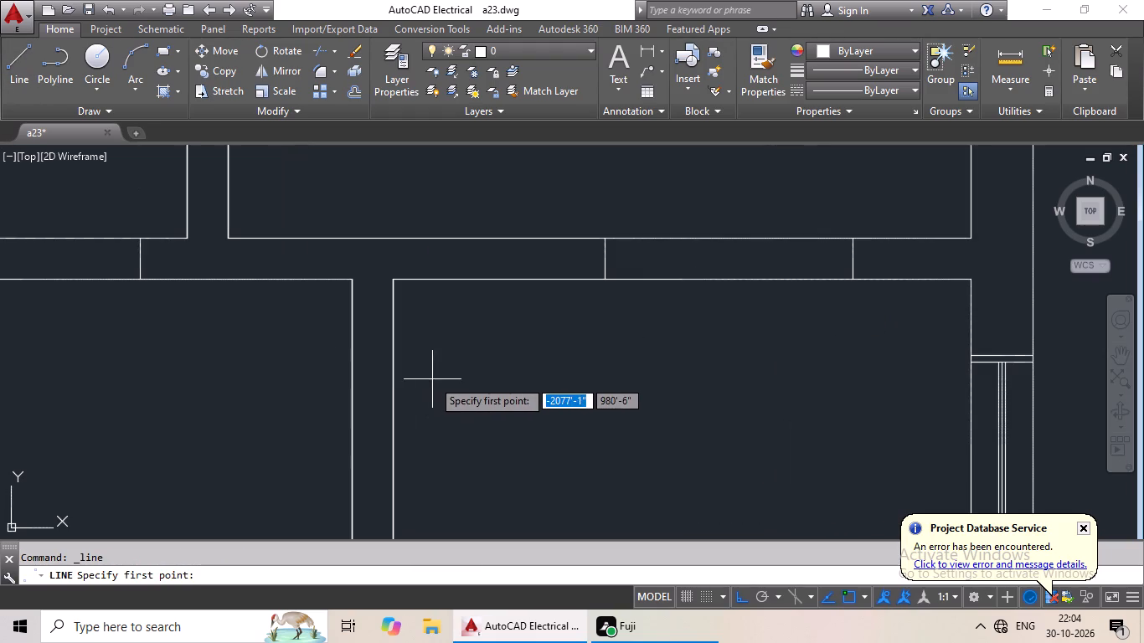
left_click(352, 355)
left_click_drag(389, 355, 444, 351)
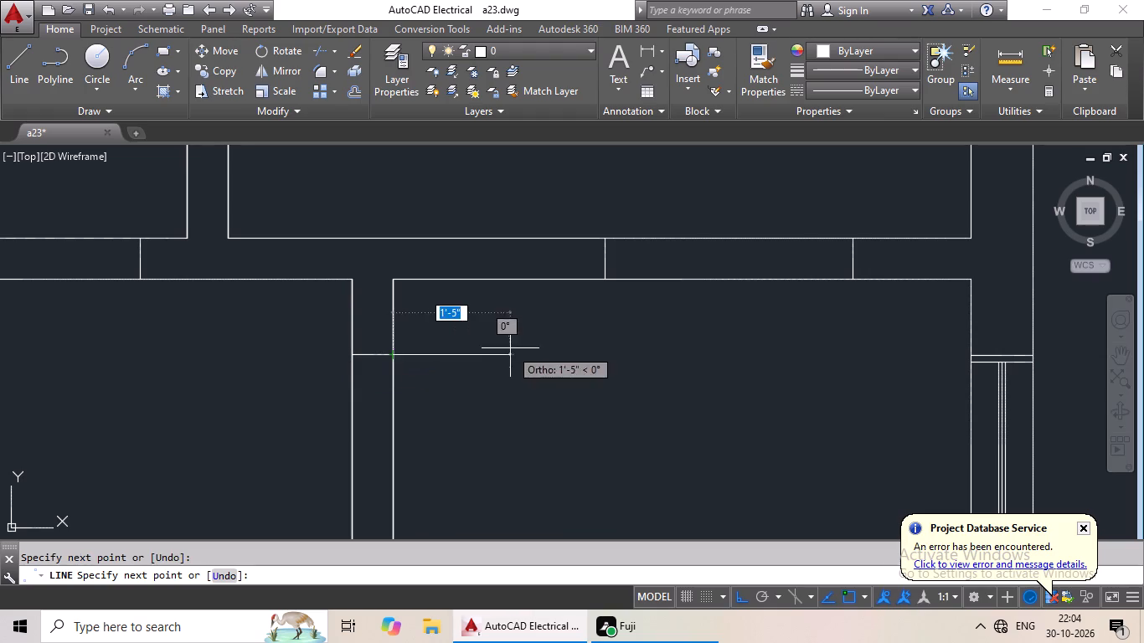
key("Escape")
key("Escape")
Offset the short line across the west wall of the east block's second-row small room 2' to the south.
key("o")
key("Return")
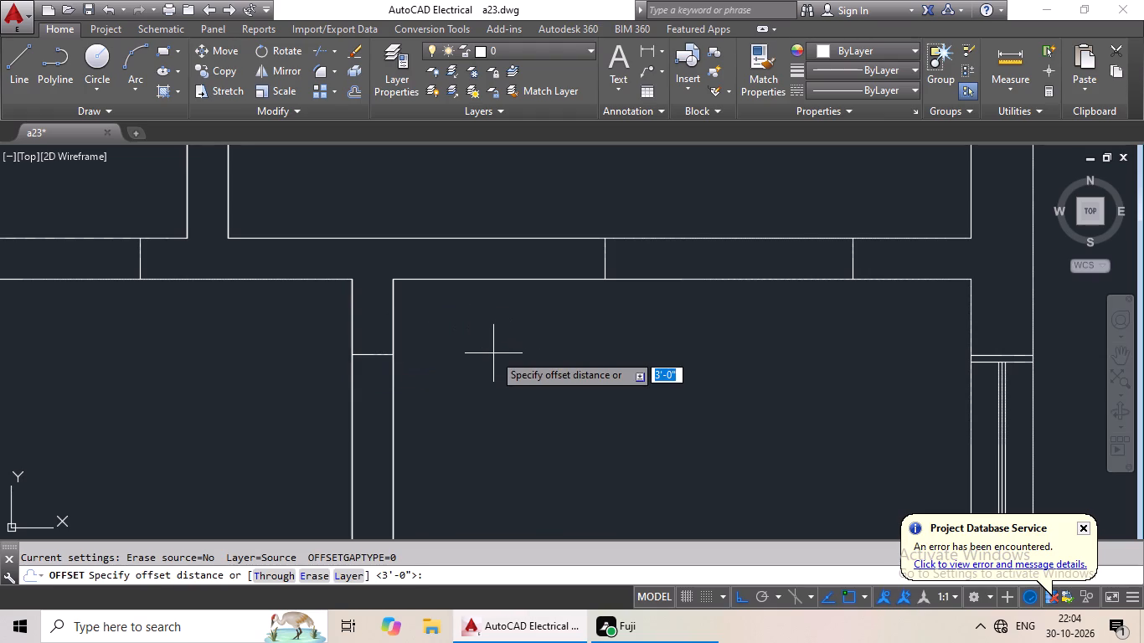
type("2'")
key("Return")
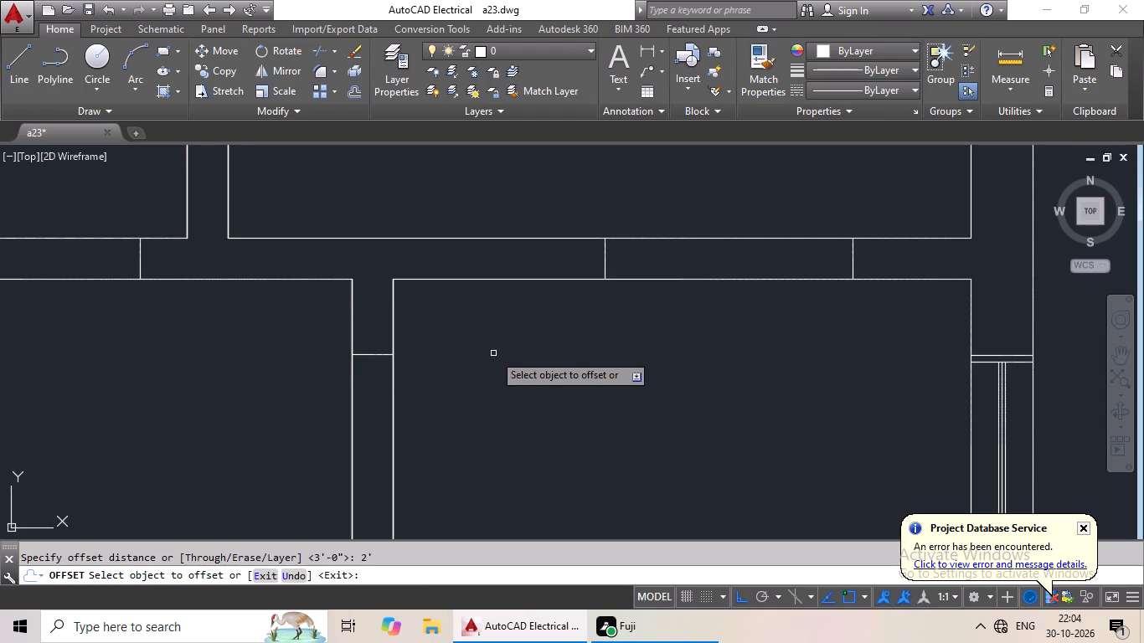
left_click_drag(373, 354, 373, 373)
left_click(373, 387)
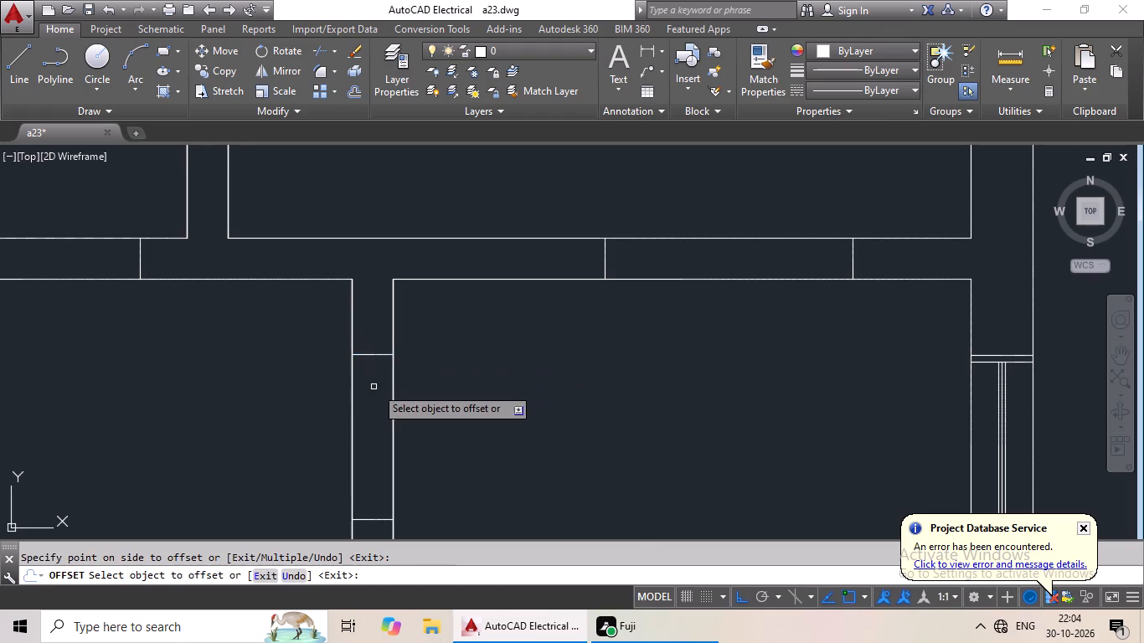
Draw a short line across the west block's cross wall between the third and fourth room rows, near the west exterior wall.
scroll(391, 378, "down", 4)
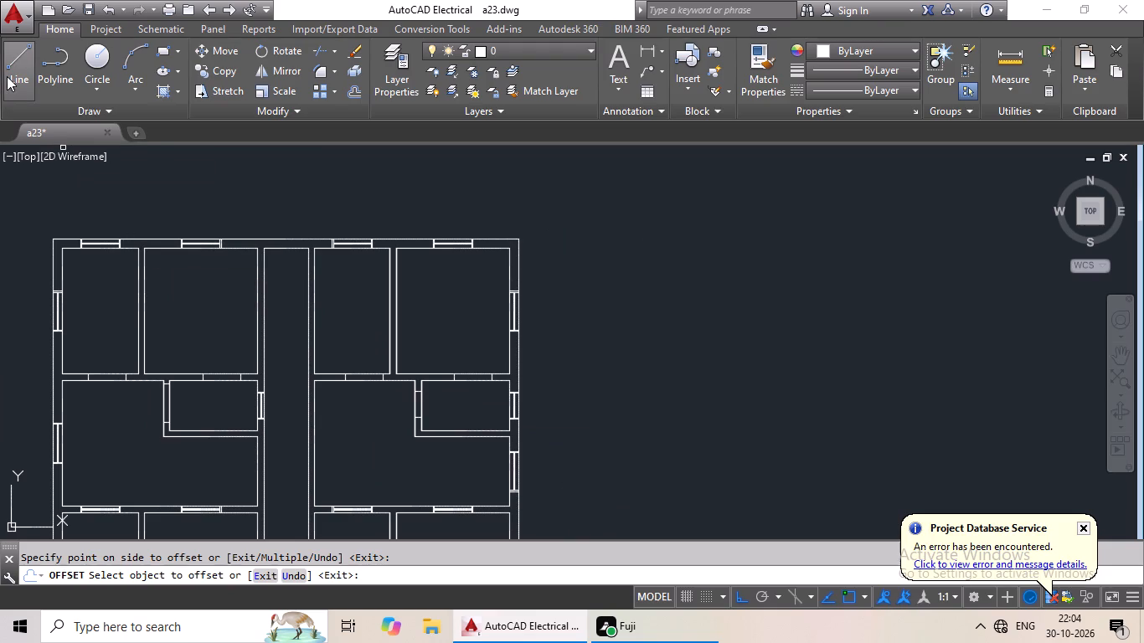
left_click(7, 75)
middle_click_drag(287, 270, 310, 140)
middle_click_drag(287, 255, 326, 171)
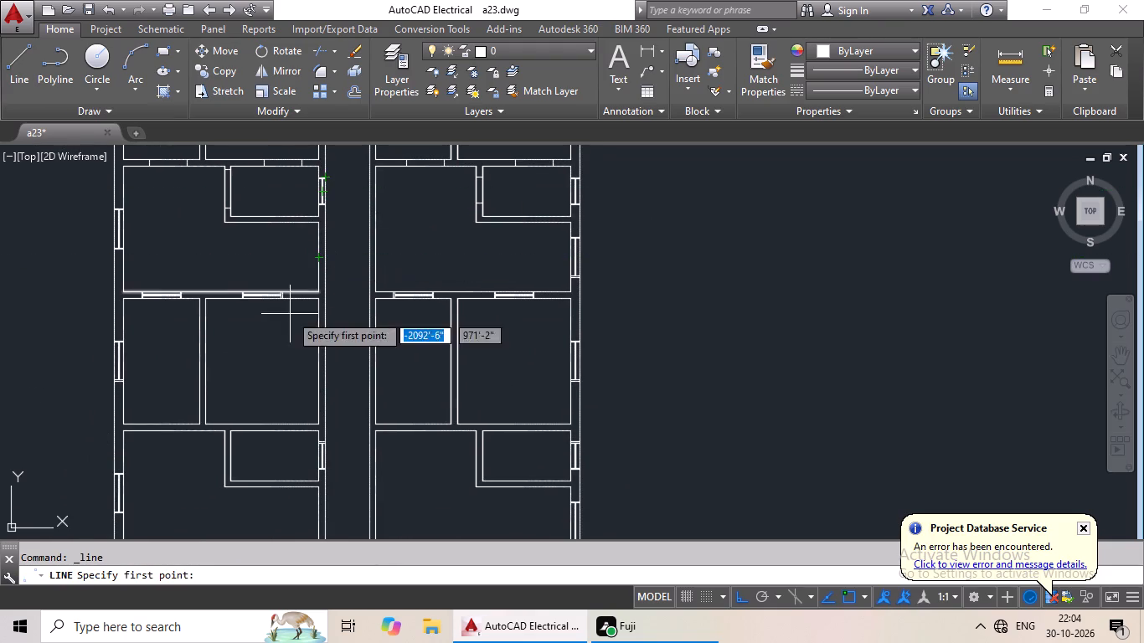
scroll(175, 442, "up", 3)
scroll(122, 418, "down", 1)
middle_click_drag(131, 415, 303, 413)
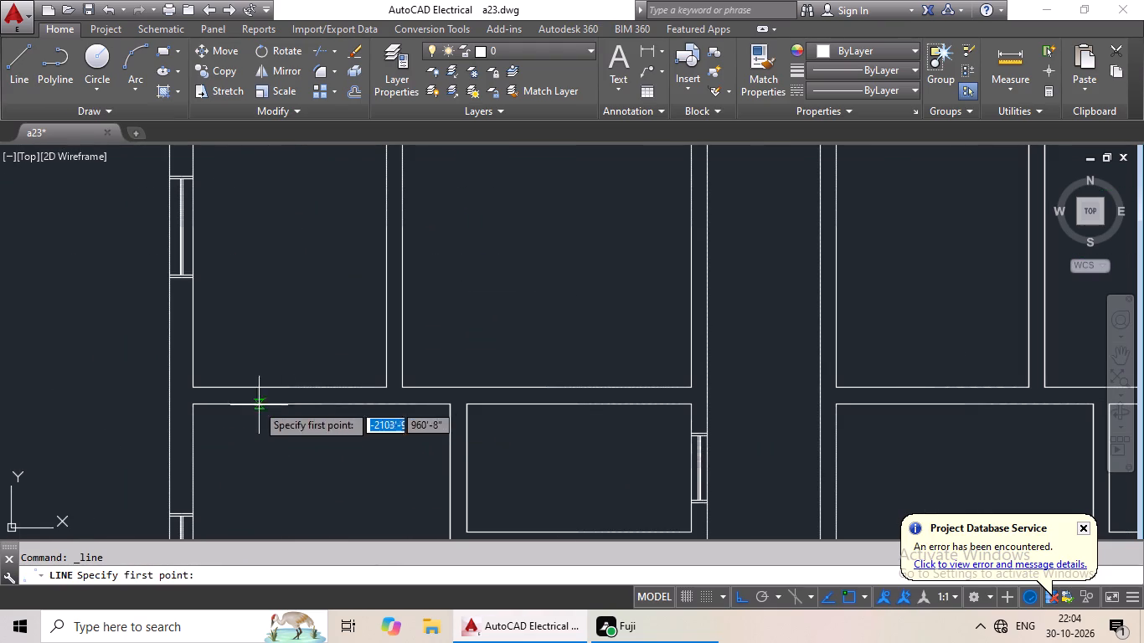
left_click(243, 387)
left_click_drag(244, 400, 259, 400)
key("Escape")
Offset the short line across the west block's third-to-fourth-row cross wall 3' to the east.
key("o")
key("Return")
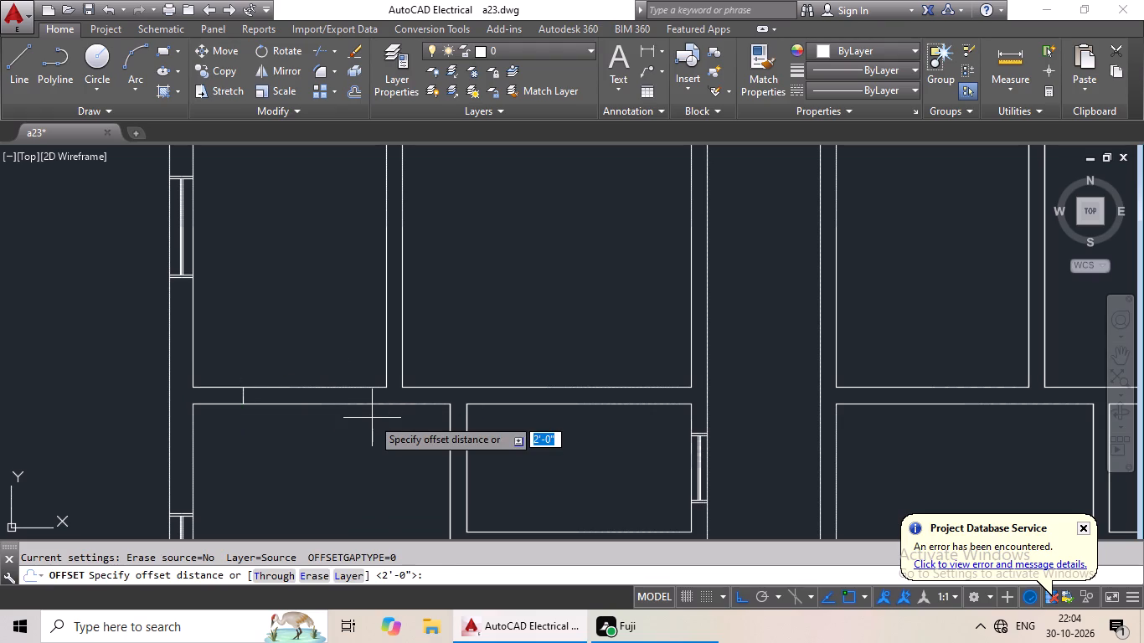
type("3'")
key("Return")
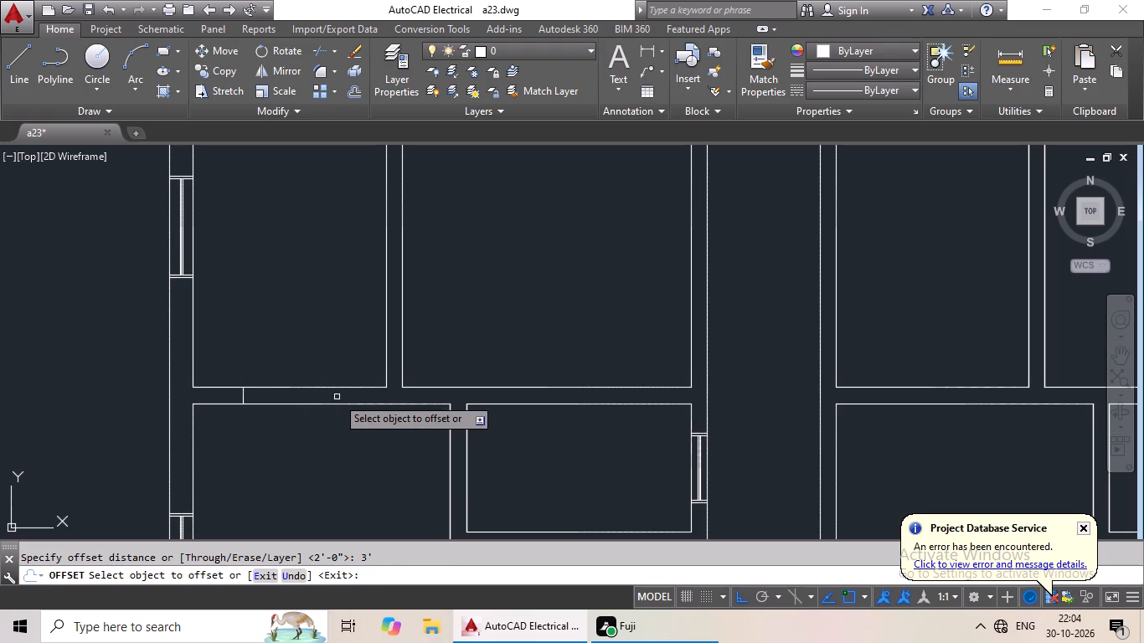
left_click(246, 398)
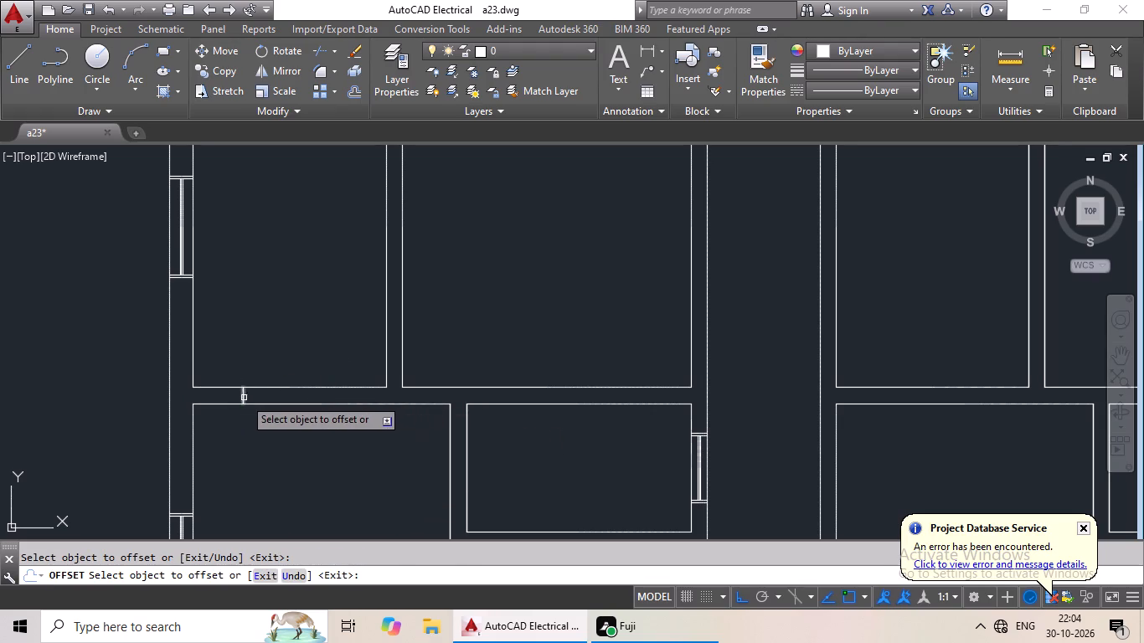
left_click(244, 398)
left_click(303, 399)
Draw a short line across the west block's cross wall north of the fourth-row small room, near the corridor-side wall.
left_click(15, 81)
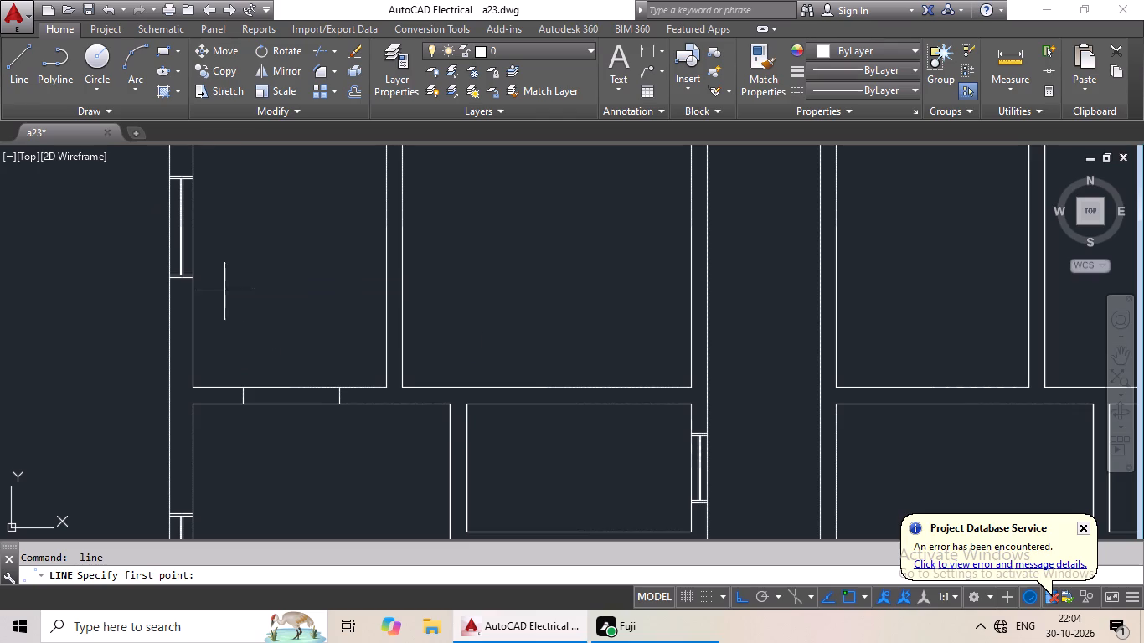
scroll(460, 417, "up", 2)
scroll(569, 405, "down", 2)
middle_click_drag(568, 405, 324, 436)
scroll(422, 421, "up", 2)
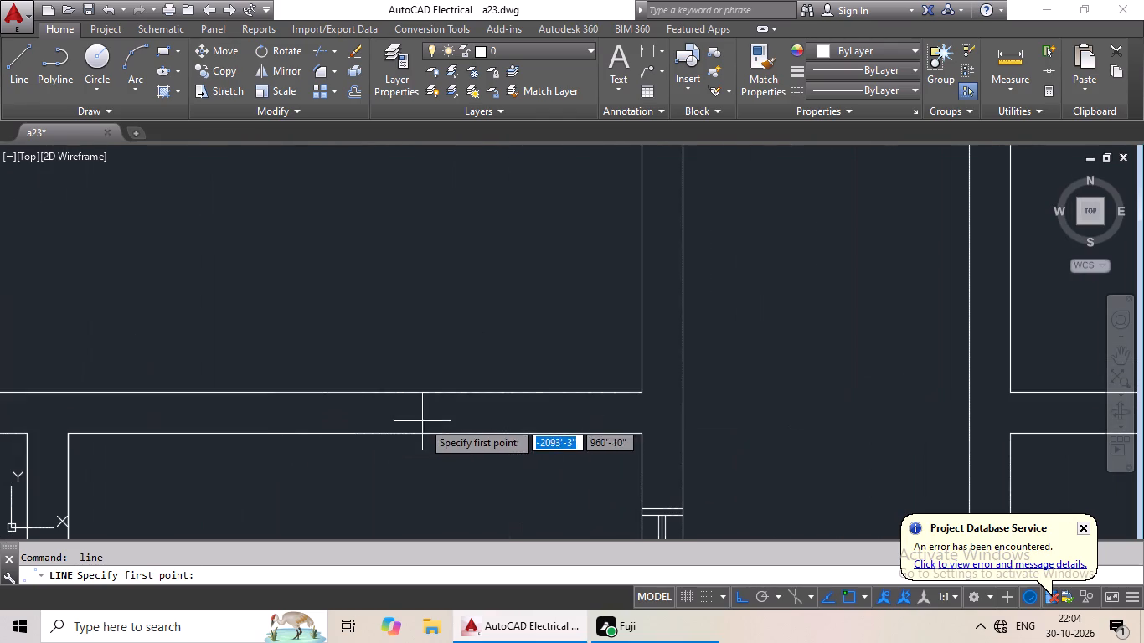
left_click(517, 392)
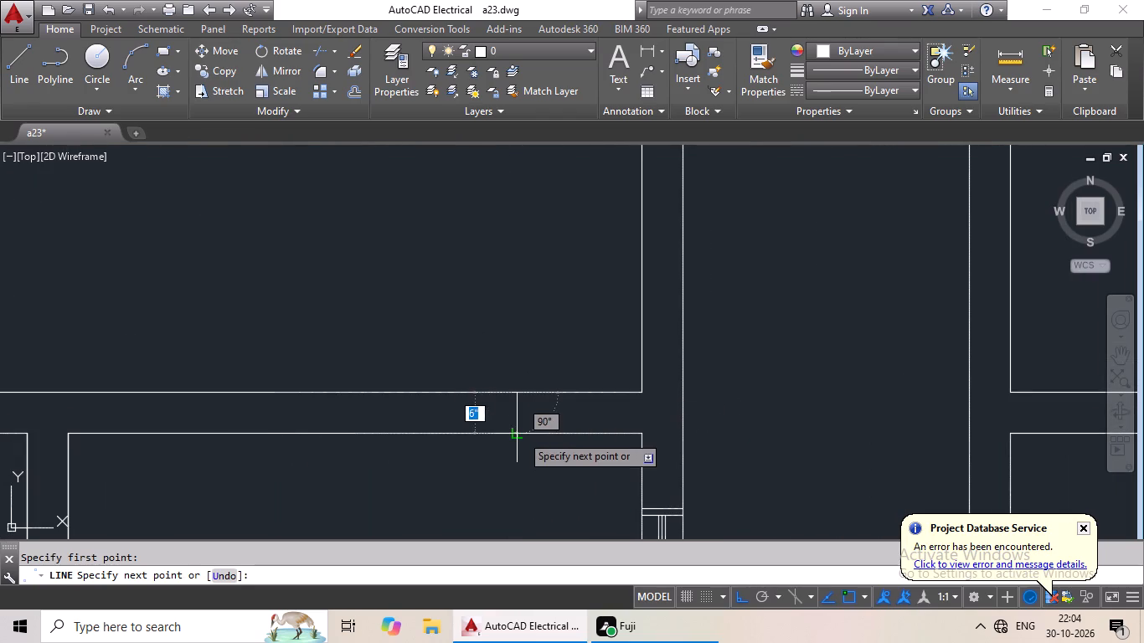
left_click(521, 435)
key("Escape")
Offset the short line north of the west block's fourth-row small room 3' to the west.
key("o")
key("Return")
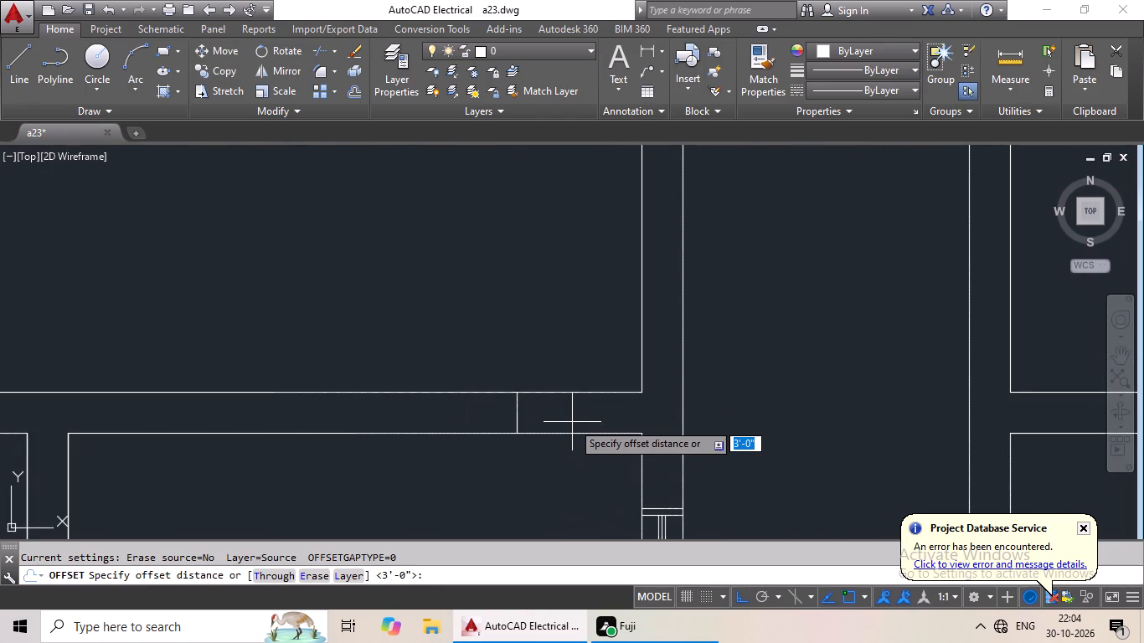
type("3'")
key("Return")
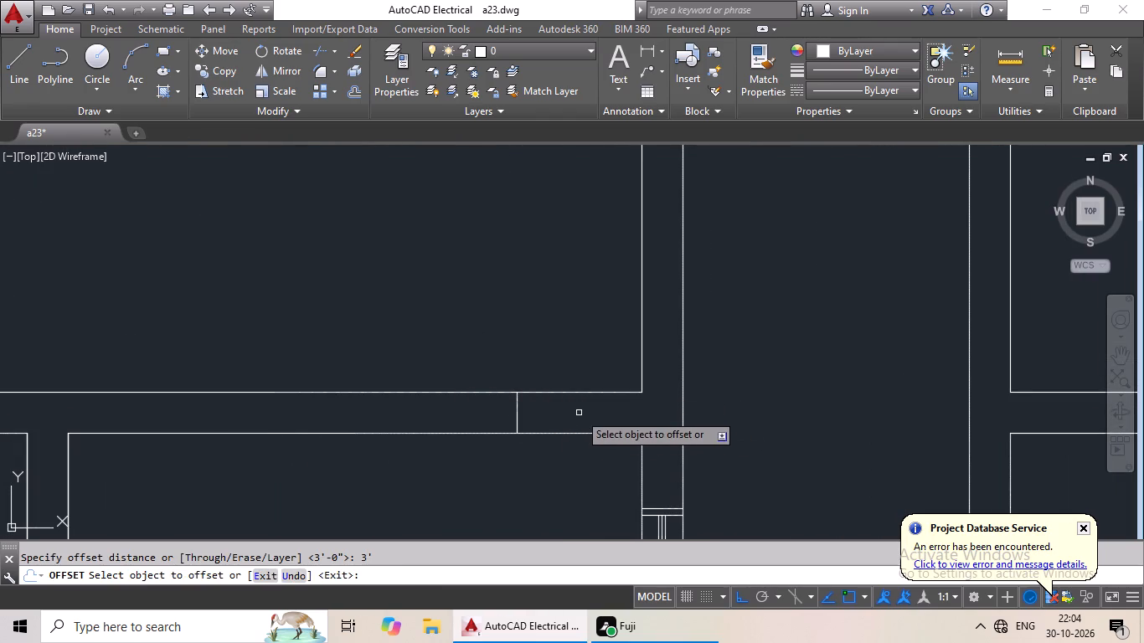
left_click(517, 416)
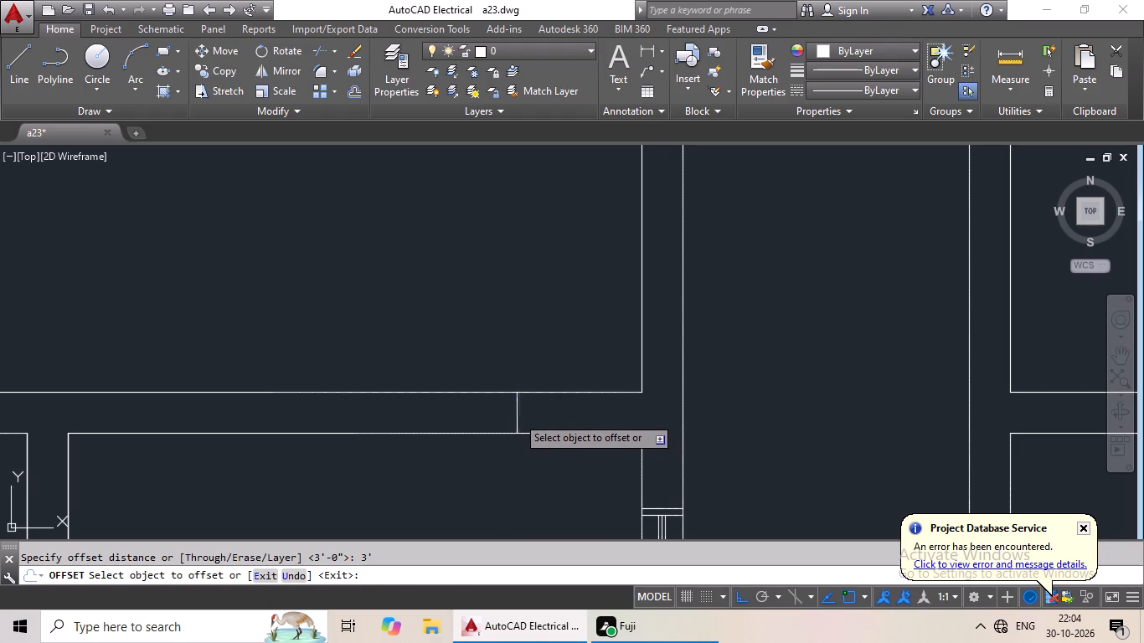
left_click(411, 439)
Draw a short line across the west wall of the west block's fourth-row small room, just below its north end.
left_click_drag(13, 74, 28, 90)
scroll(266, 278, "down", 2)
middle_click_drag(293, 287, 363, 180)
scroll(253, 243, "up", 2)
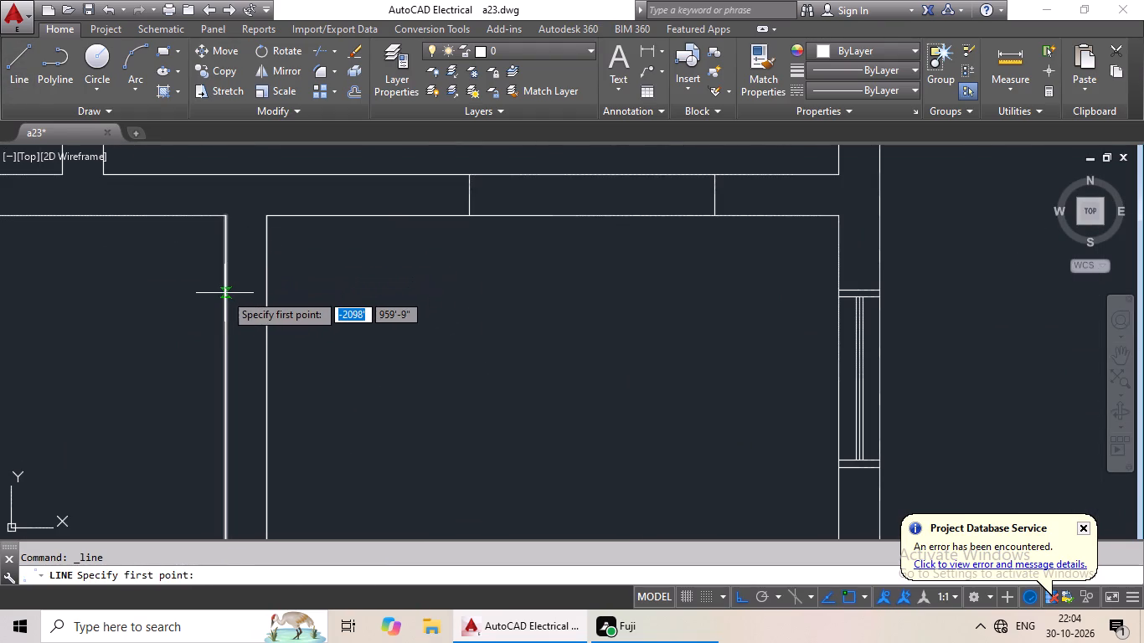
left_click(224, 291)
left_click_drag(266, 294, 284, 294)
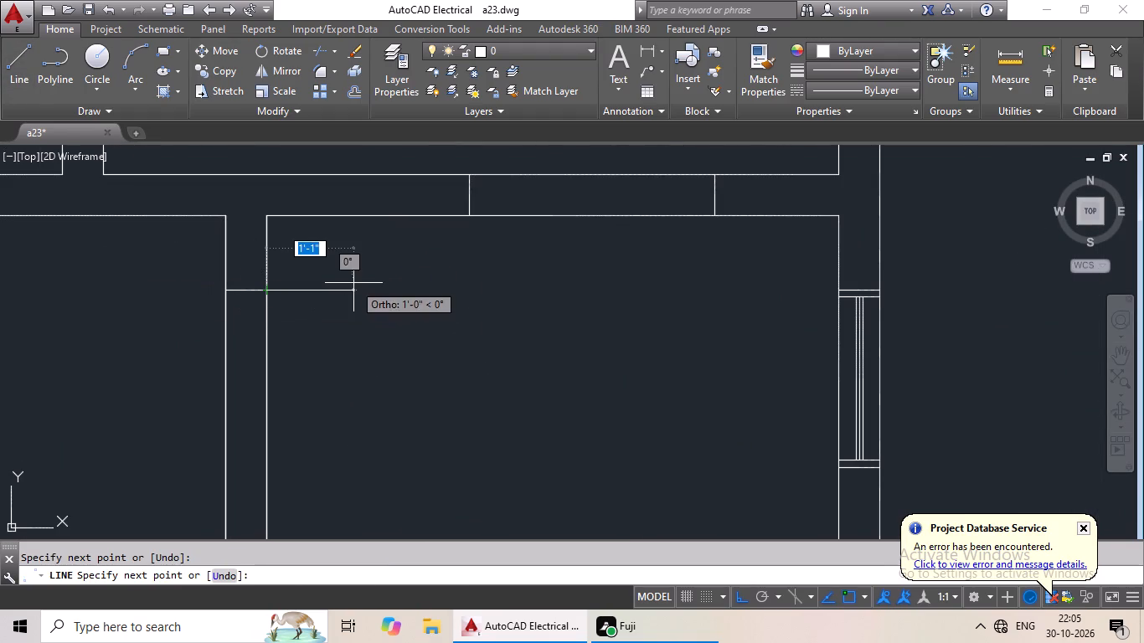
key("Escape")
Offset the short line across the west wall of the west block's fourth-row small room 2' to the south.
key("o")
key("Return")
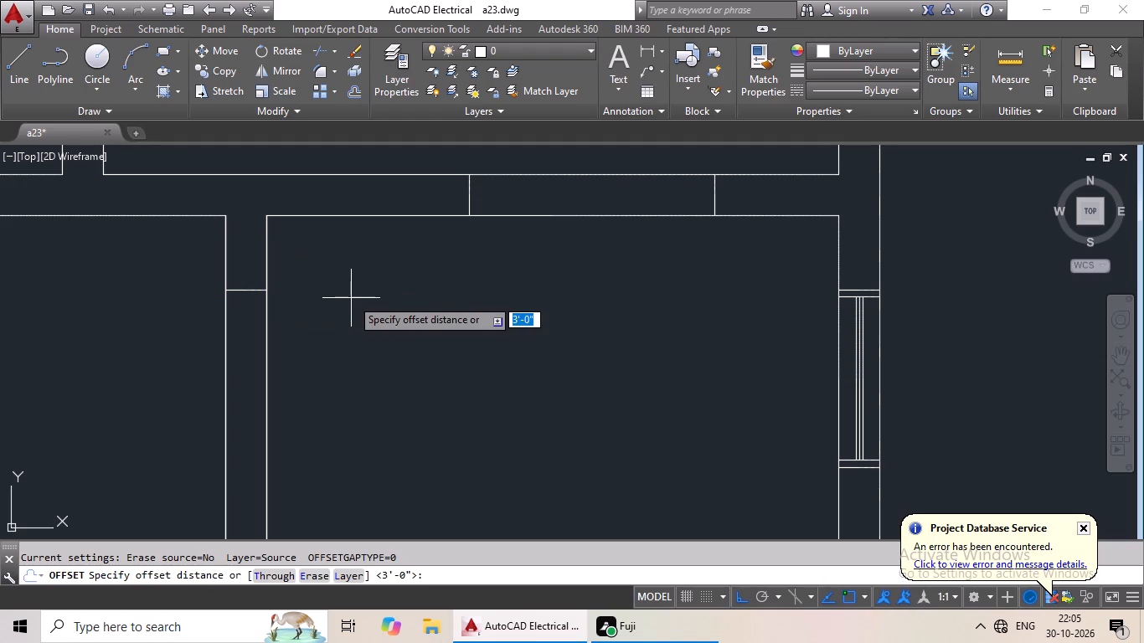
type("2'")
key("Return")
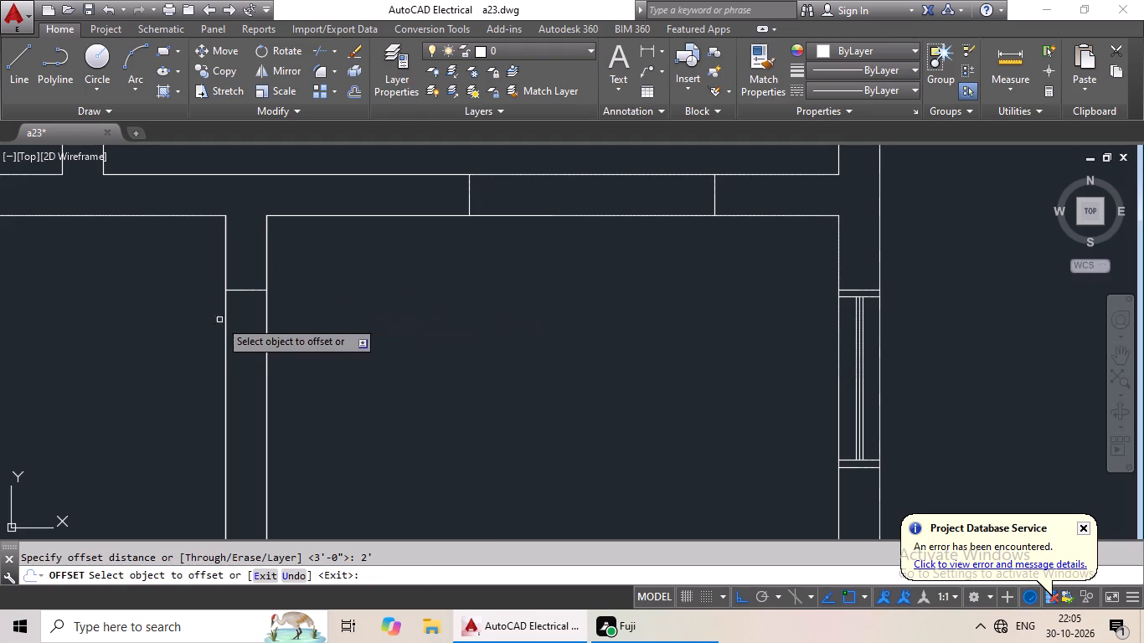
left_click_drag(260, 291, 242, 340)
left_click(242, 340)
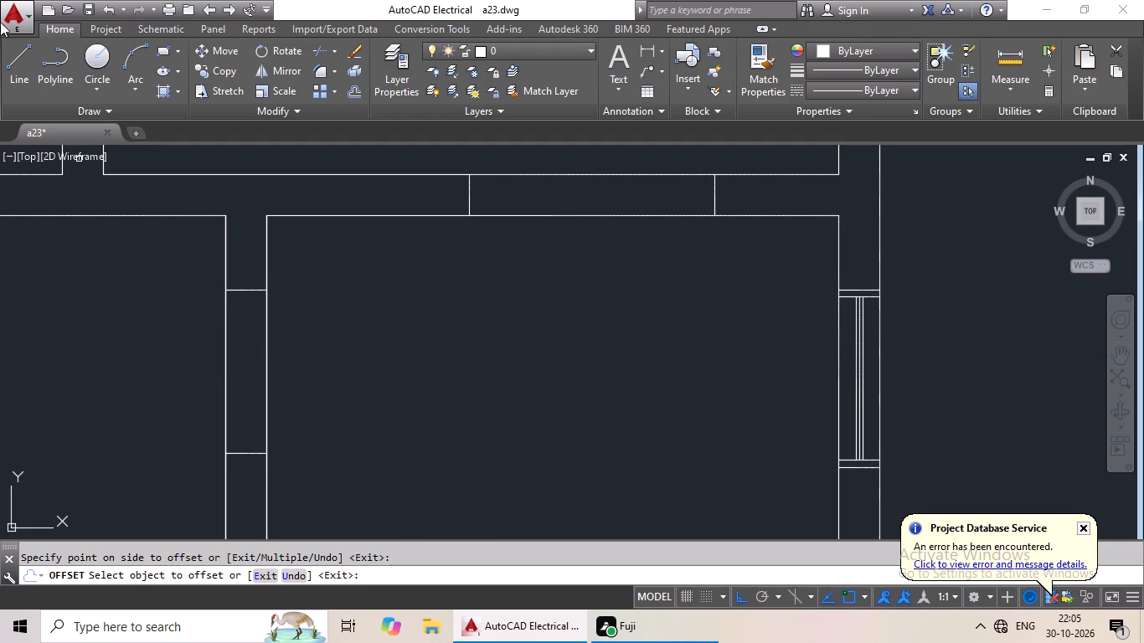
Draw a short line across the east block's cross wall between the third and fourth room rows, near the corridor-side wall.
left_click_drag(23, 74, 37, 77)
scroll(542, 226, "down", 4)
middle_click_drag(593, 253, 576, 256)
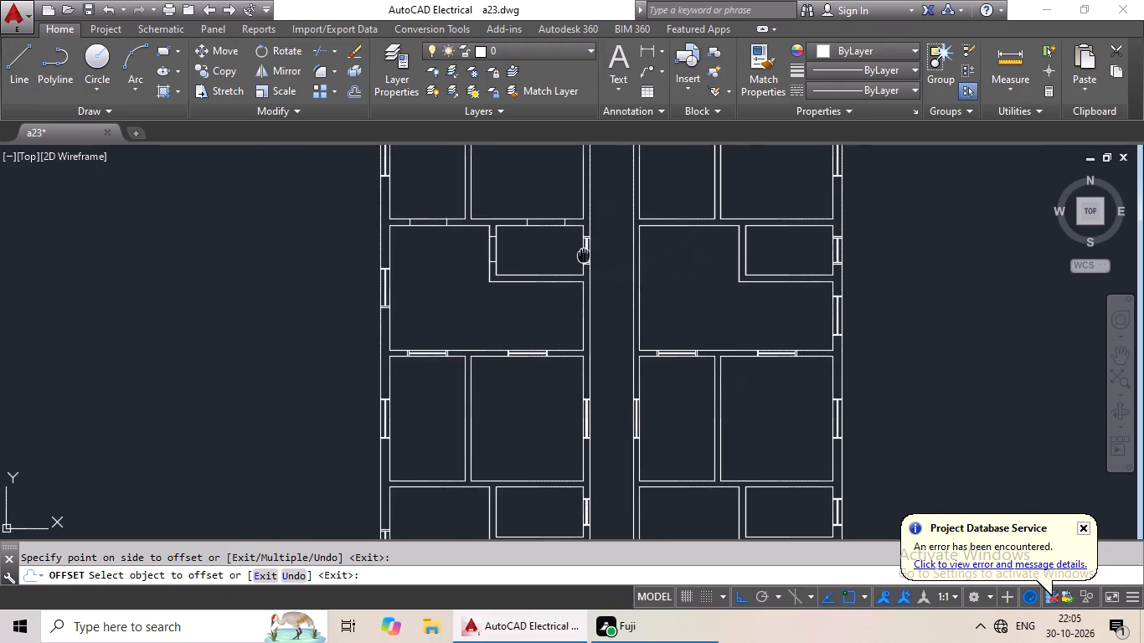
middle_click_drag(576, 256, 415, 280)
left_click(11, 69)
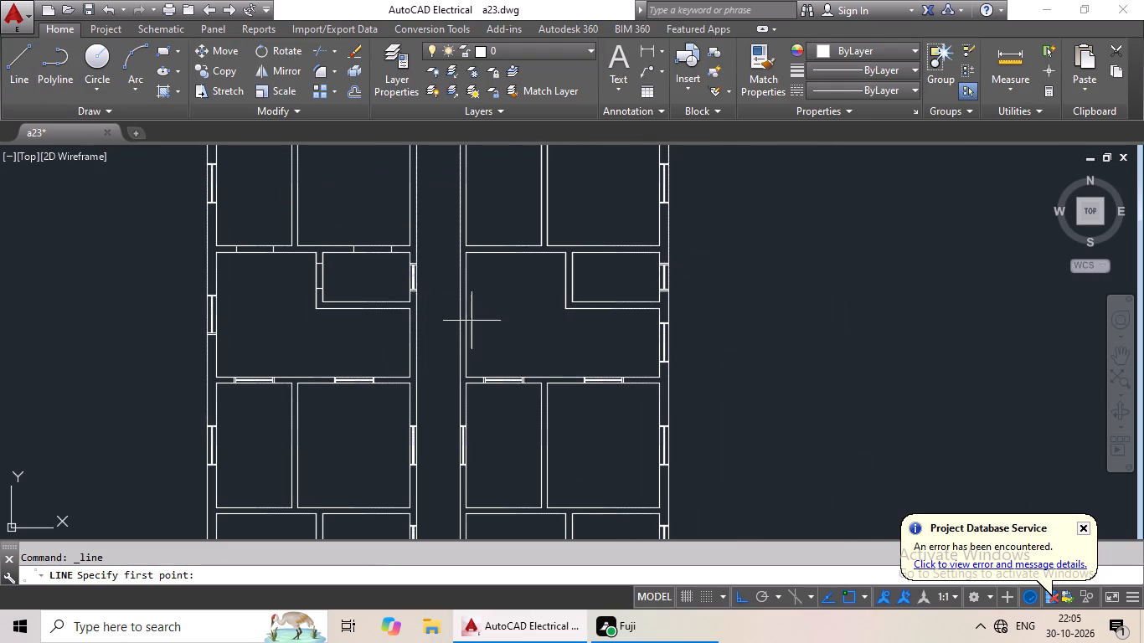
scroll(489, 255, "up", 3)
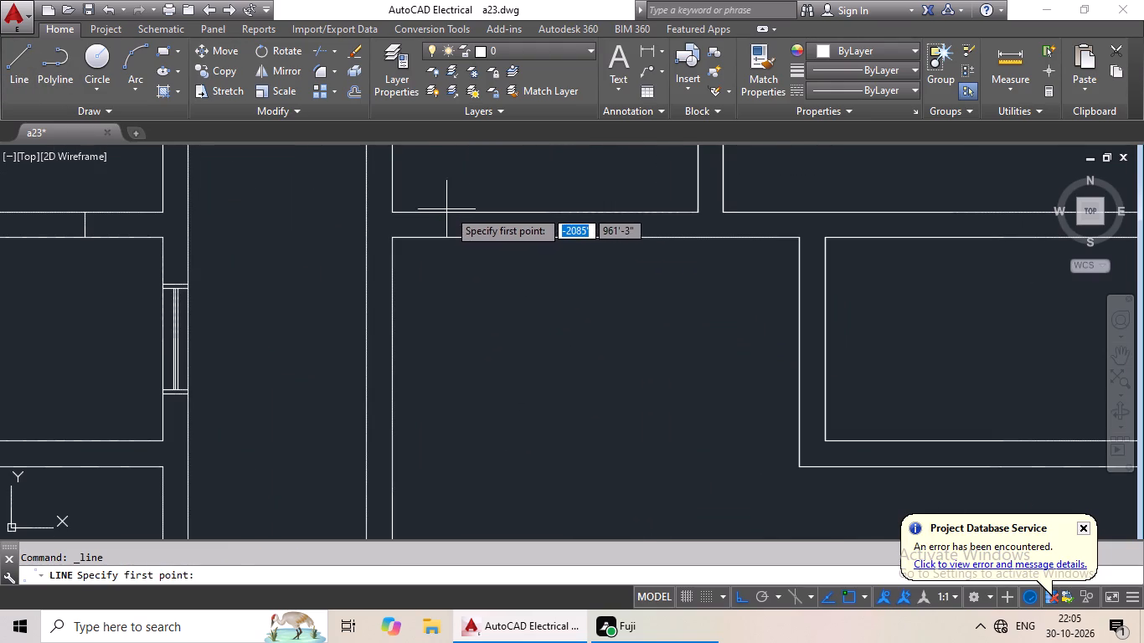
left_click(465, 210)
left_click(470, 241)
key("Escape")
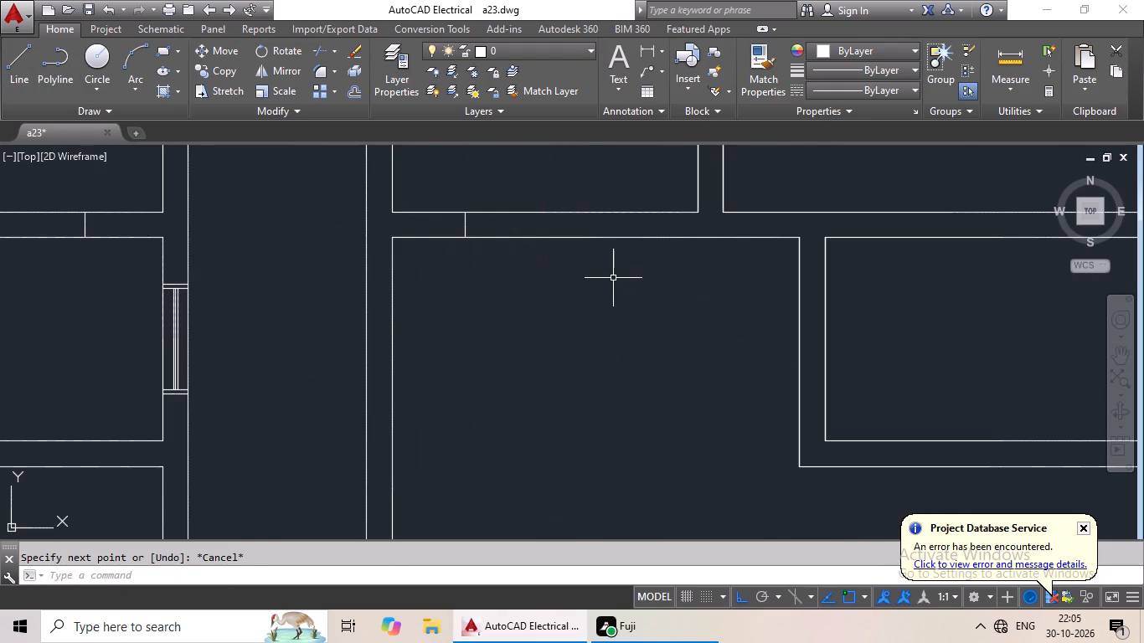
Offset the short line in the east block's cross wall between the third and fourth room rows 3' to the east.
key("o")
key("Return")
type("3'")
key("Return")
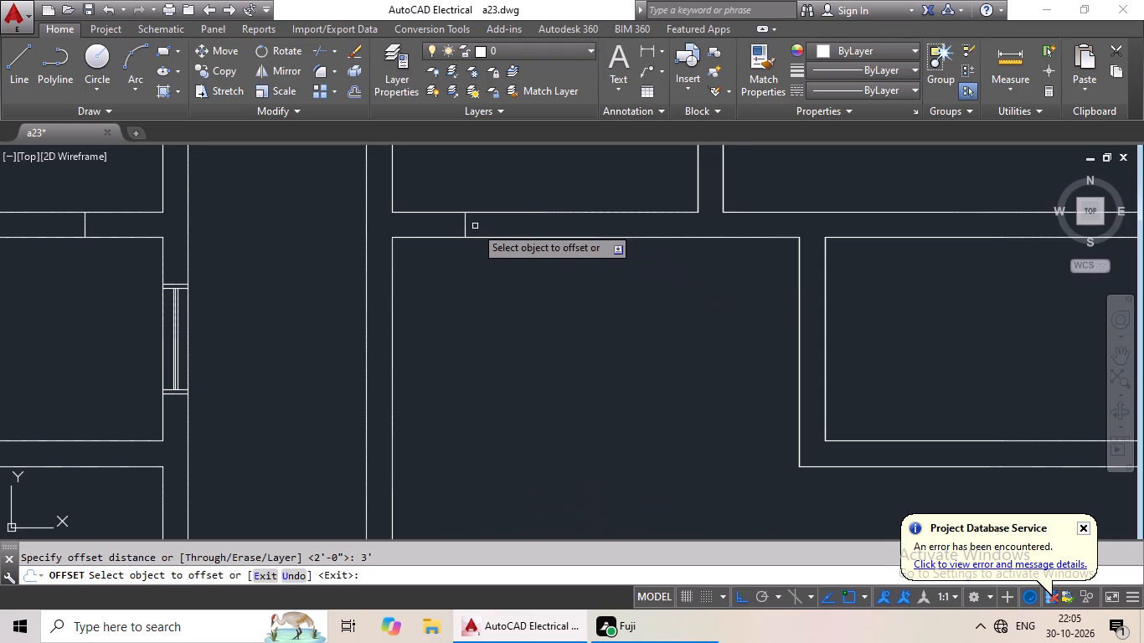
left_click(464, 224)
left_click_drag(536, 224, 546, 227)
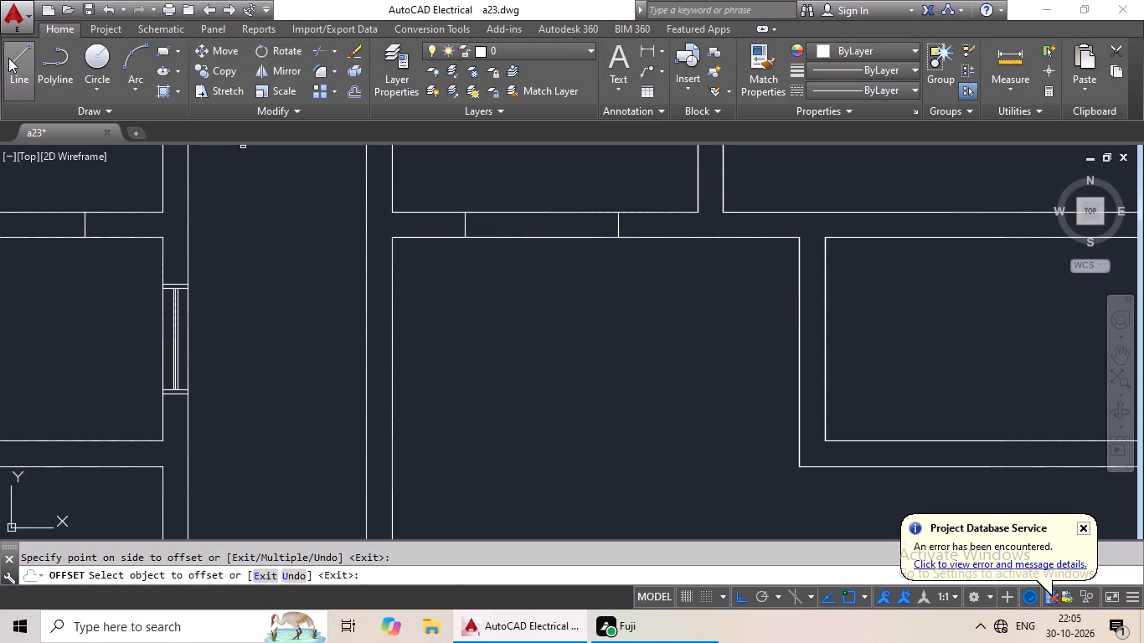
Draw a short line across the cross wall north of the east block's fourth-row small room, near its east end.
left_click_drag(8, 57, 21, 69)
scroll(504, 233, "down", 2)
middle_click_drag(506, 234, 300, 246)
scroll(456, 238, "up", 1)
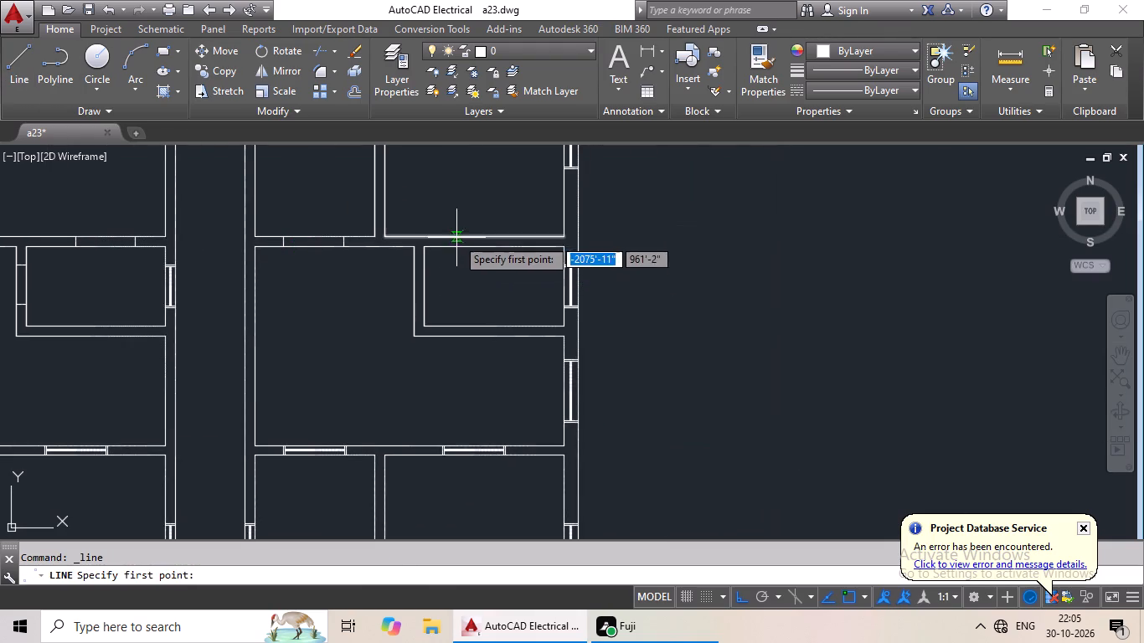
scroll(456, 238, "up", 2)
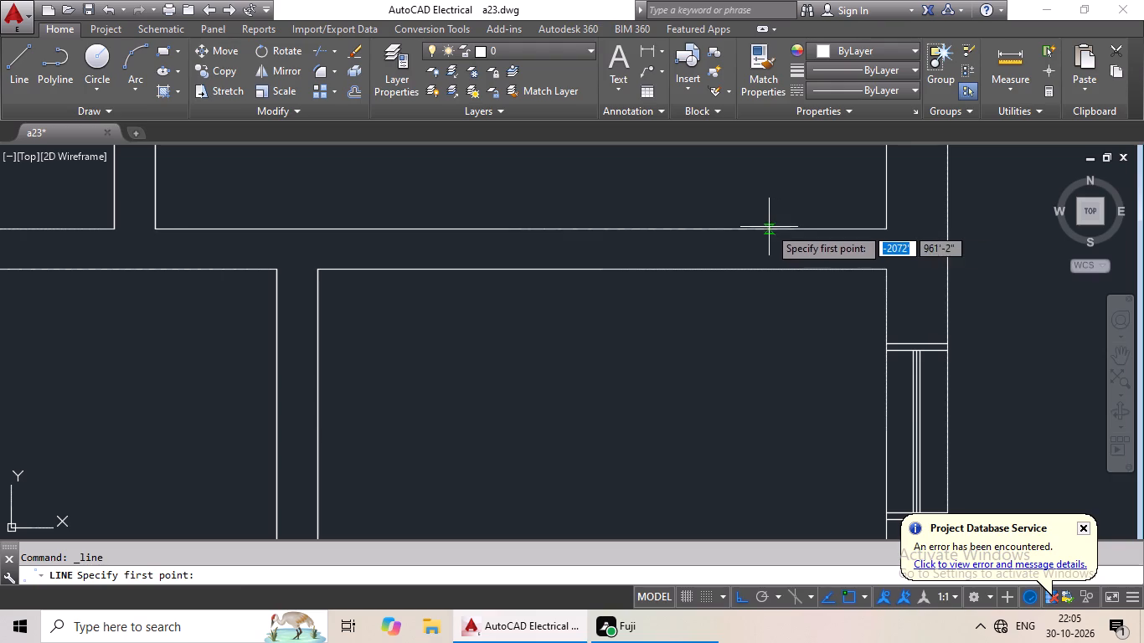
left_click(769, 227)
left_click(769, 269)
key("Escape")
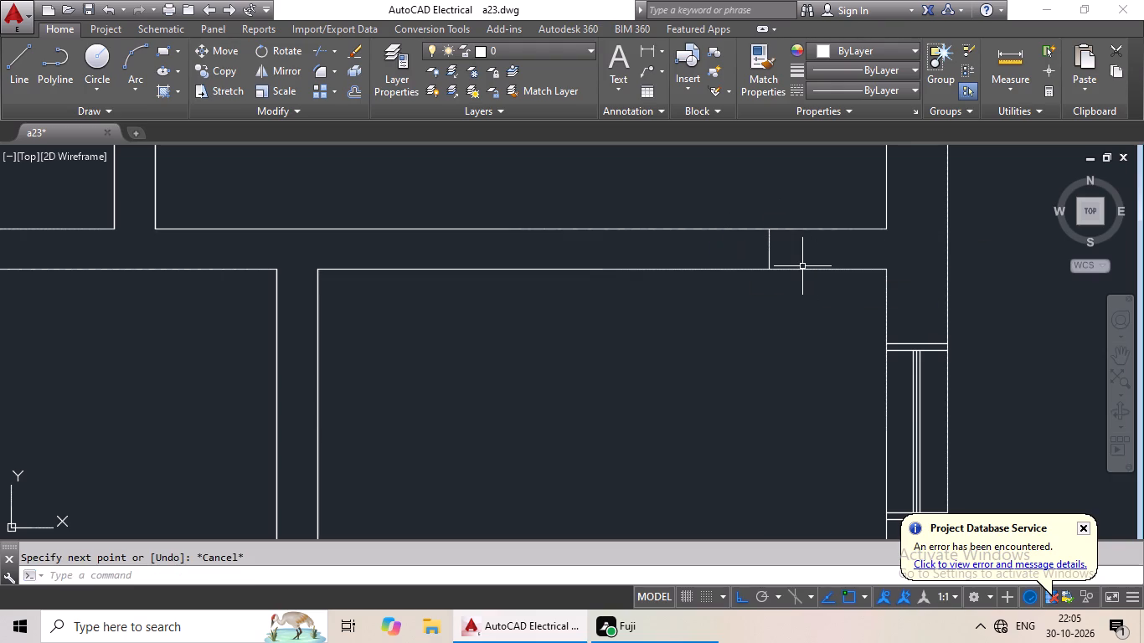
Offset the short line across the west wall of the east block's fourth-row small room 2' to the south.
key("o")
key("Return")
key("Return")
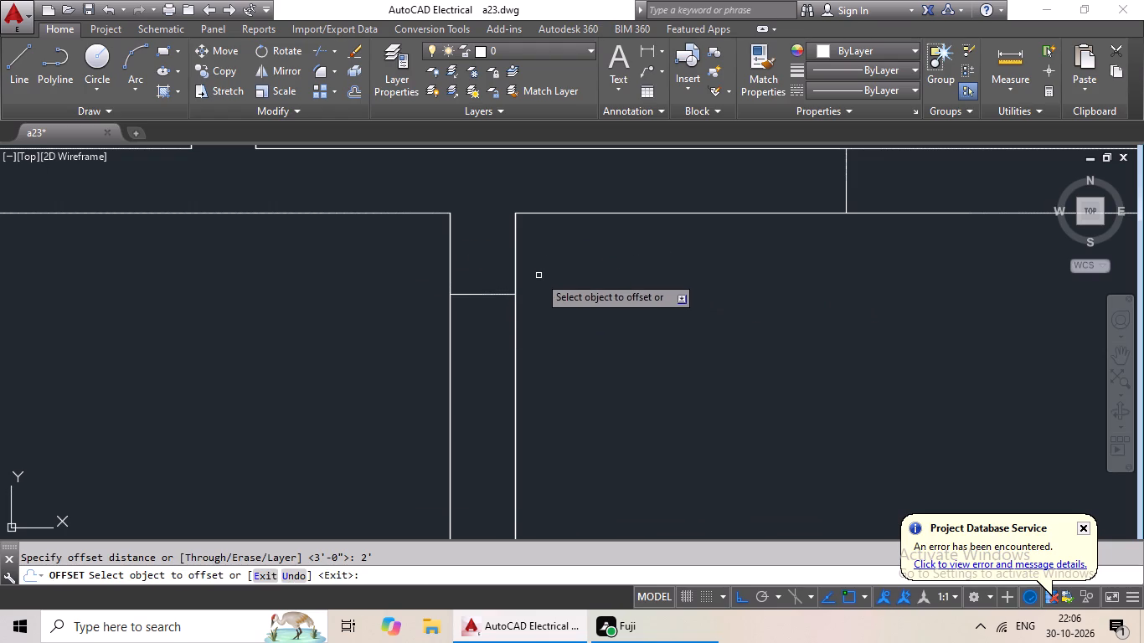
left_click_drag(481, 293, 481, 310)
left_click(482, 311)
Draw a short line across the west block's cross wall between the fifth and sixth room rows, near the outer west wall.
scroll(635, 324, "down", 3)
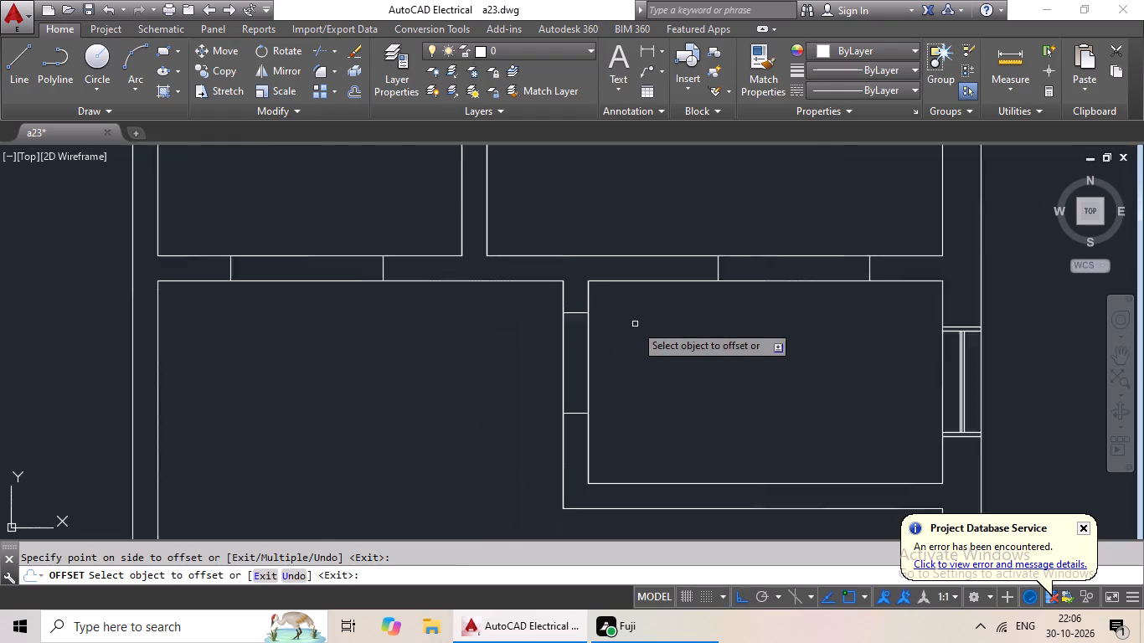
left_click(5, 82)
scroll(360, 311, "down", 2)
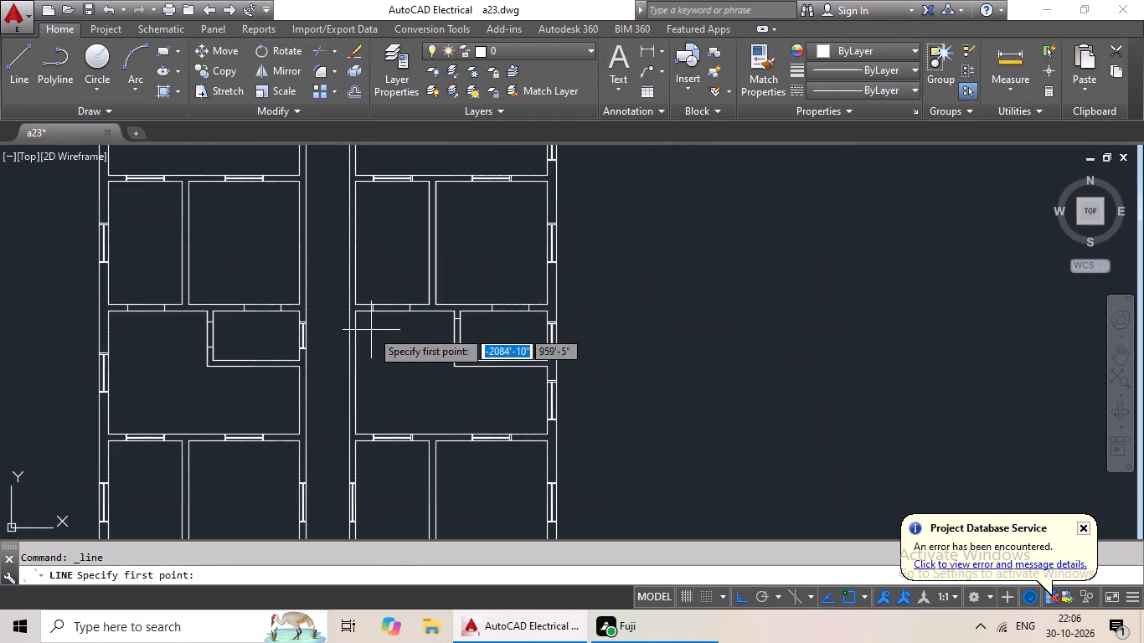
middle_click_drag(378, 347, 482, 265)
middle_click_drag(376, 296, 405, 214)
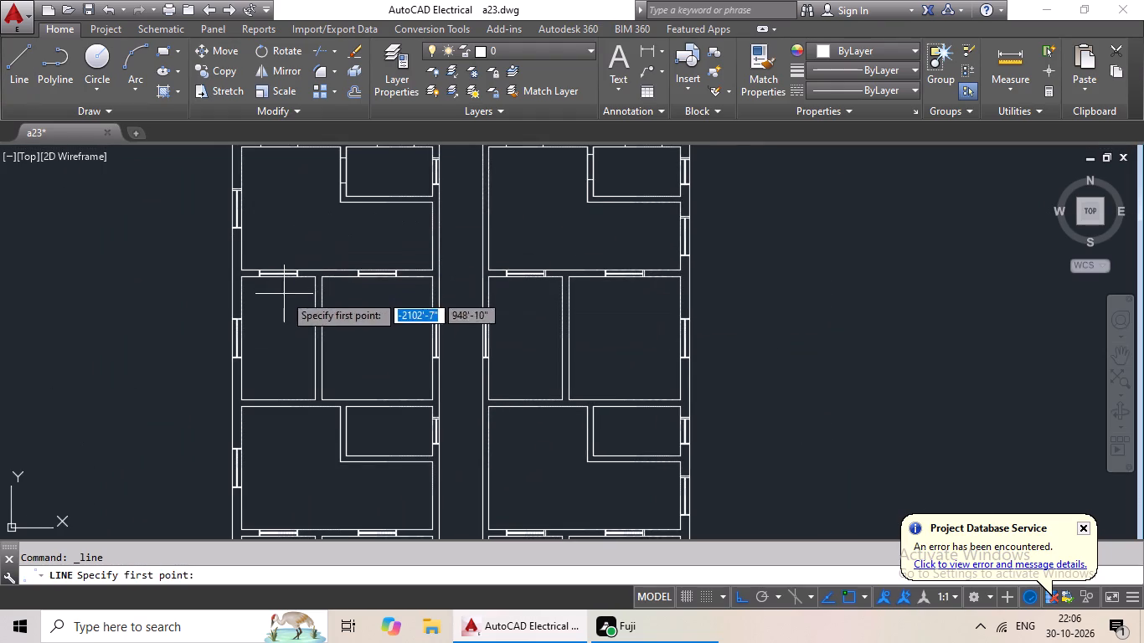
middle_click_drag(284, 293, 329, 173)
scroll(316, 266, "up", 3)
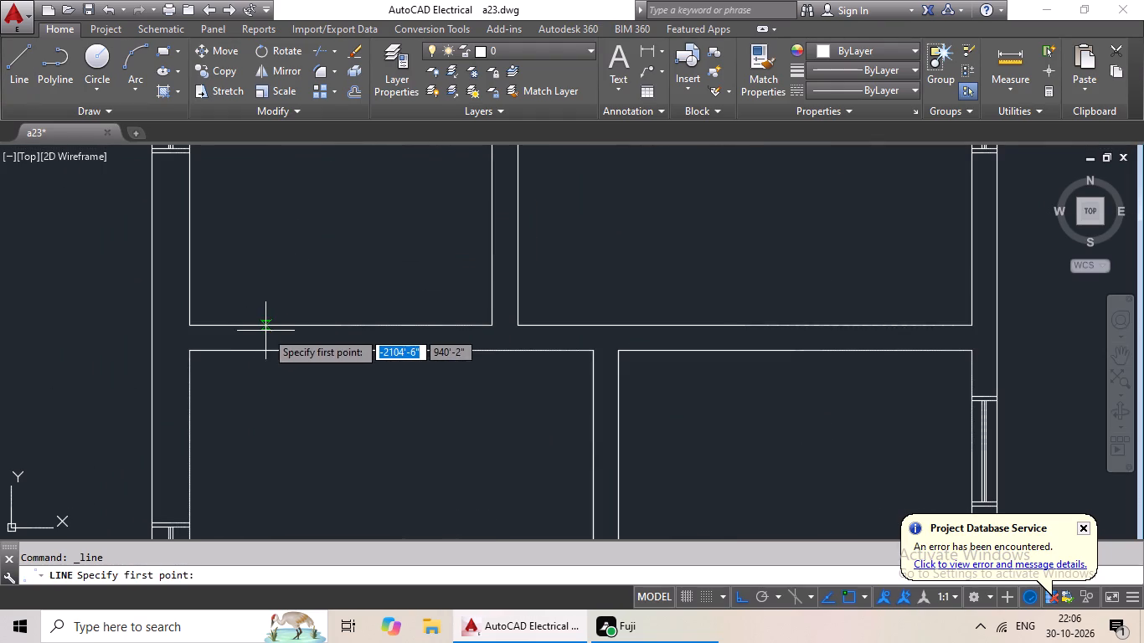
left_click(258, 325)
left_click_drag(262, 355, 272, 350)
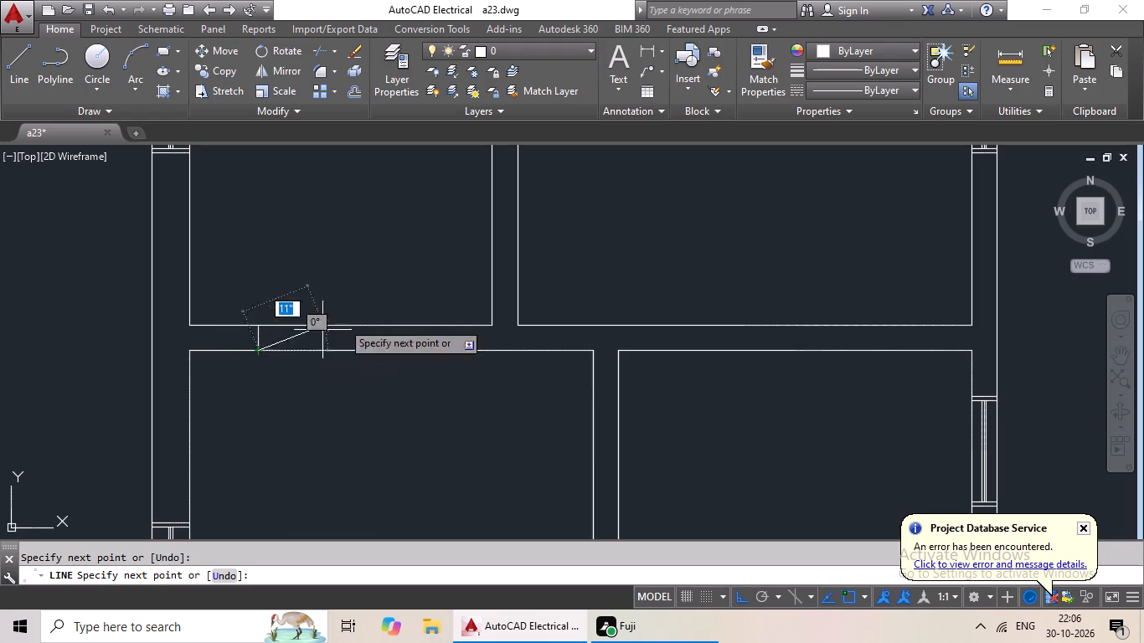
key("Escape")
Offset the short line near the west end of the west block's fifth-to-sixth-row cross wall 3' to the east.
key("o")
key("Return")
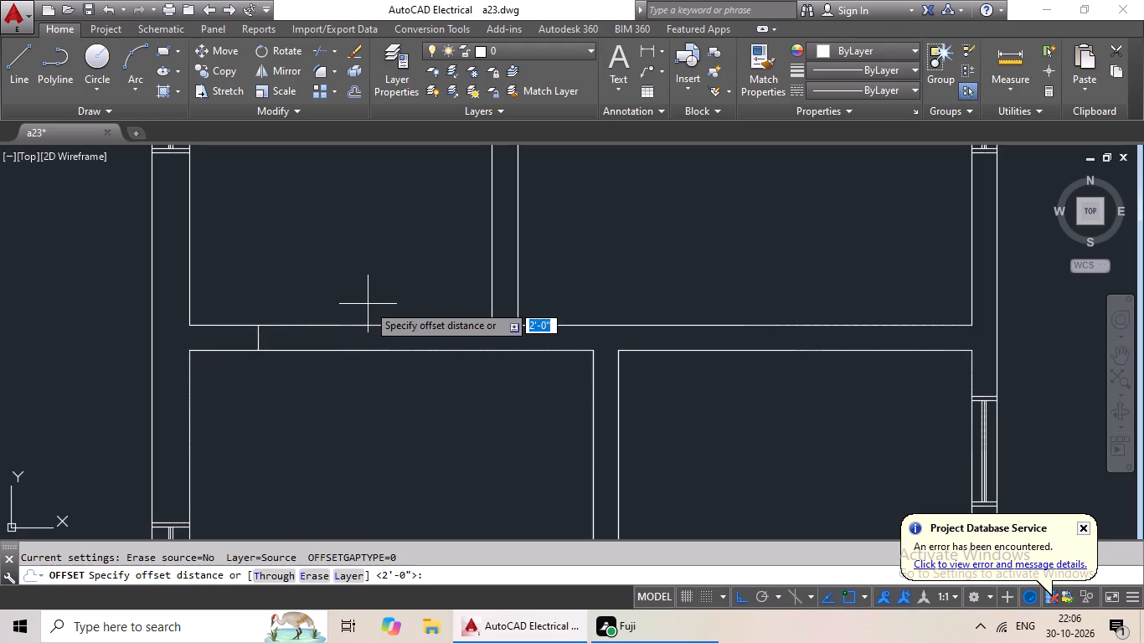
type("3'")
key("Return")
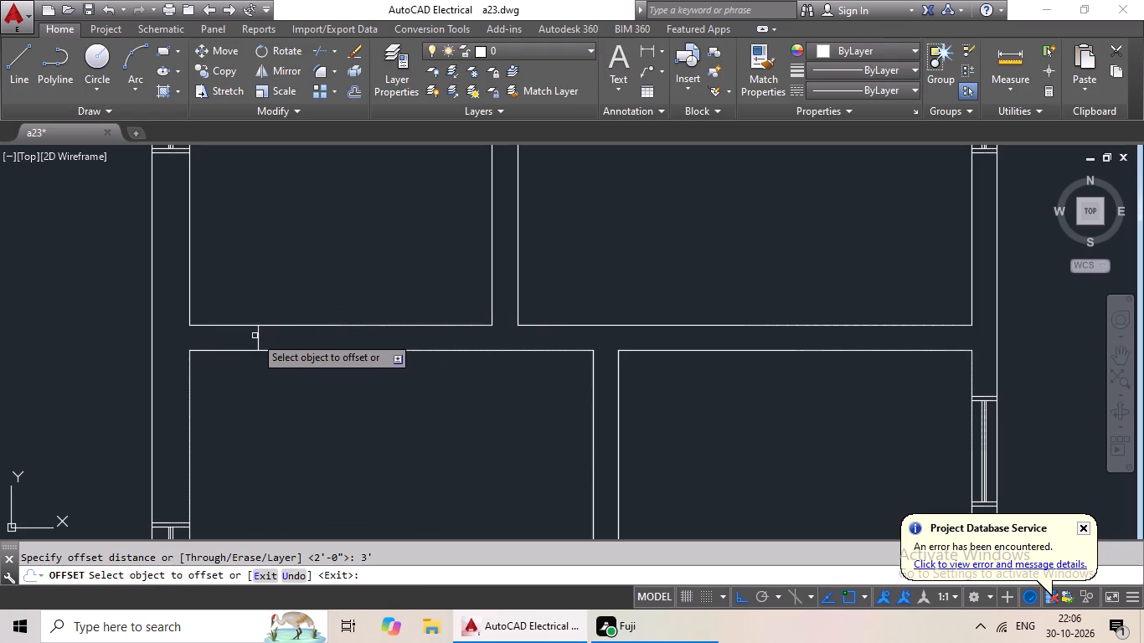
left_click_drag(258, 338, 338, 343)
left_click(357, 342)
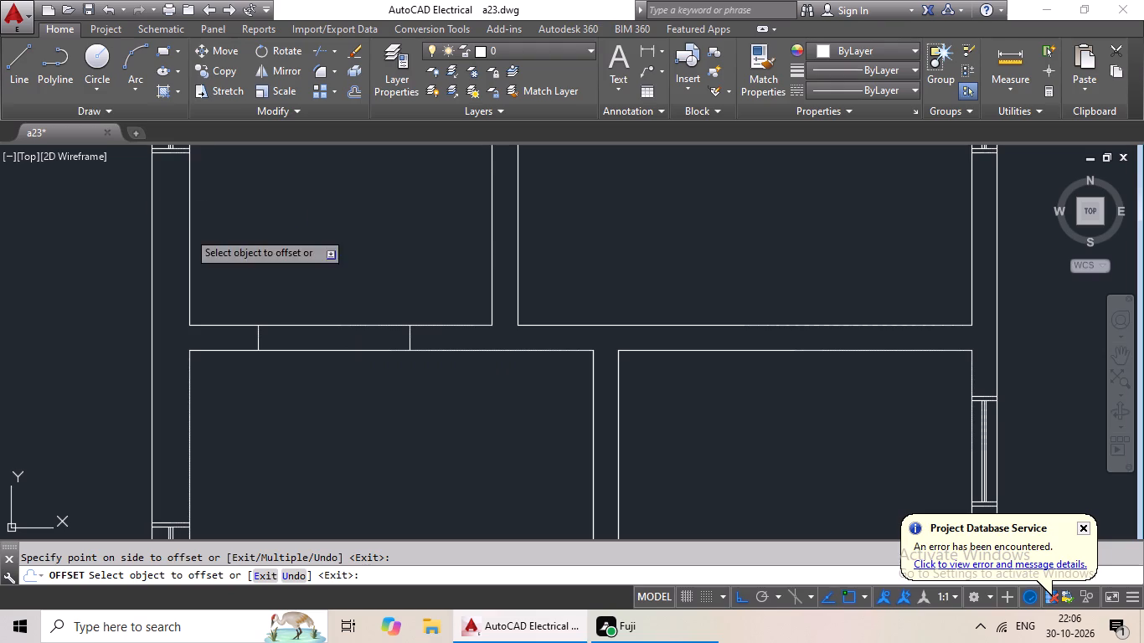
Draw a short line across the cross wall north of the west block's sixth-row small room, near its east end.
left_click(34, 75)
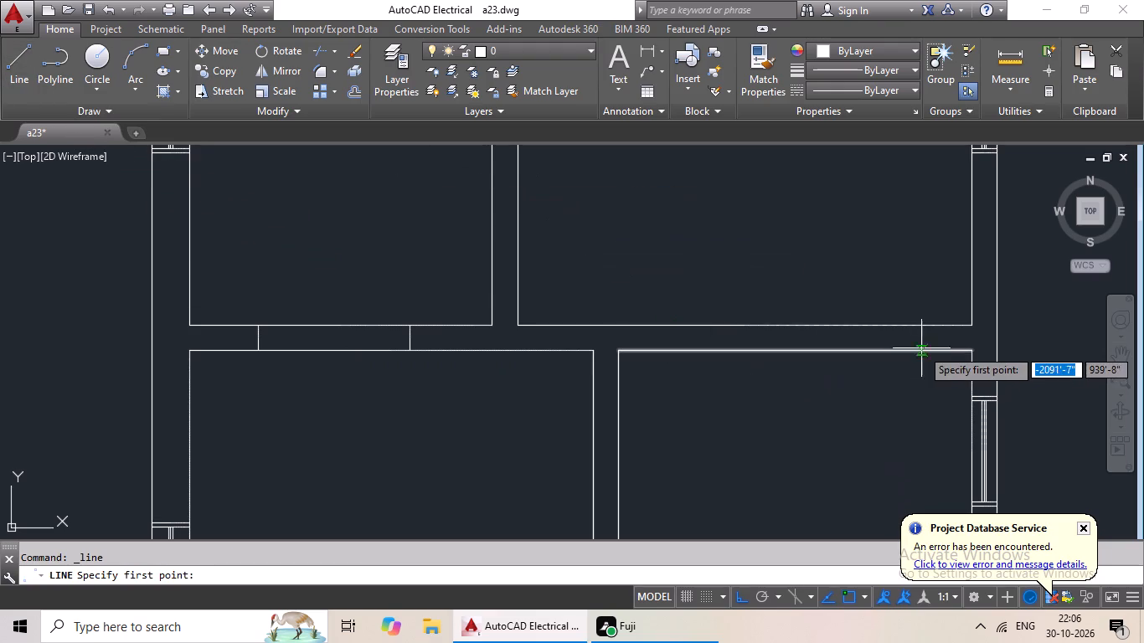
left_click(887, 324)
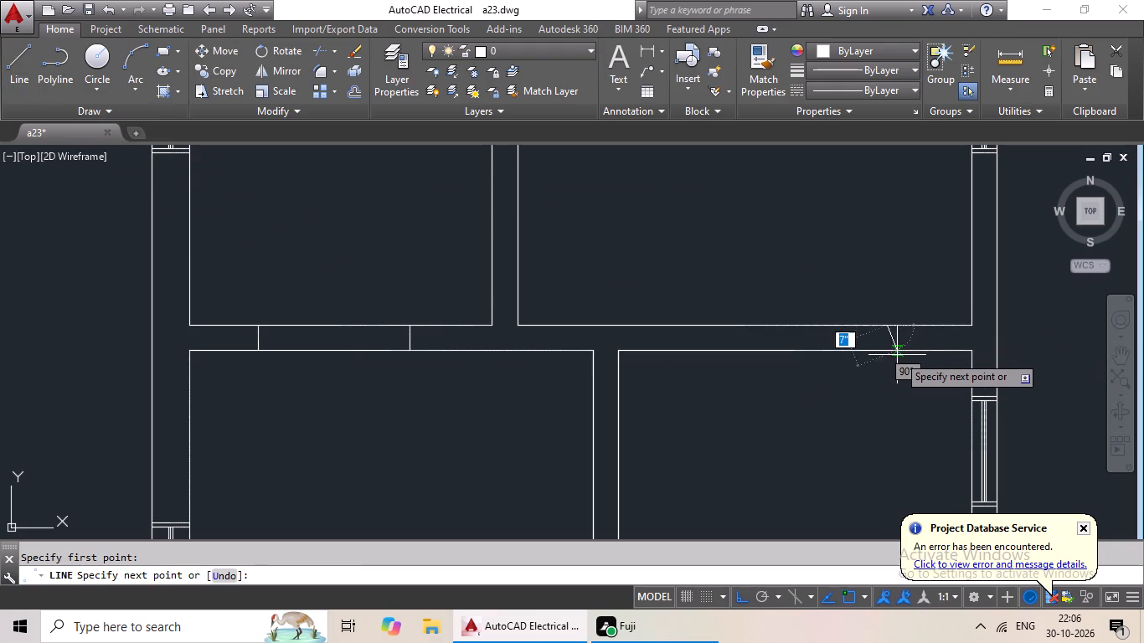
left_click_drag(886, 351, 896, 338)
key("Escape")
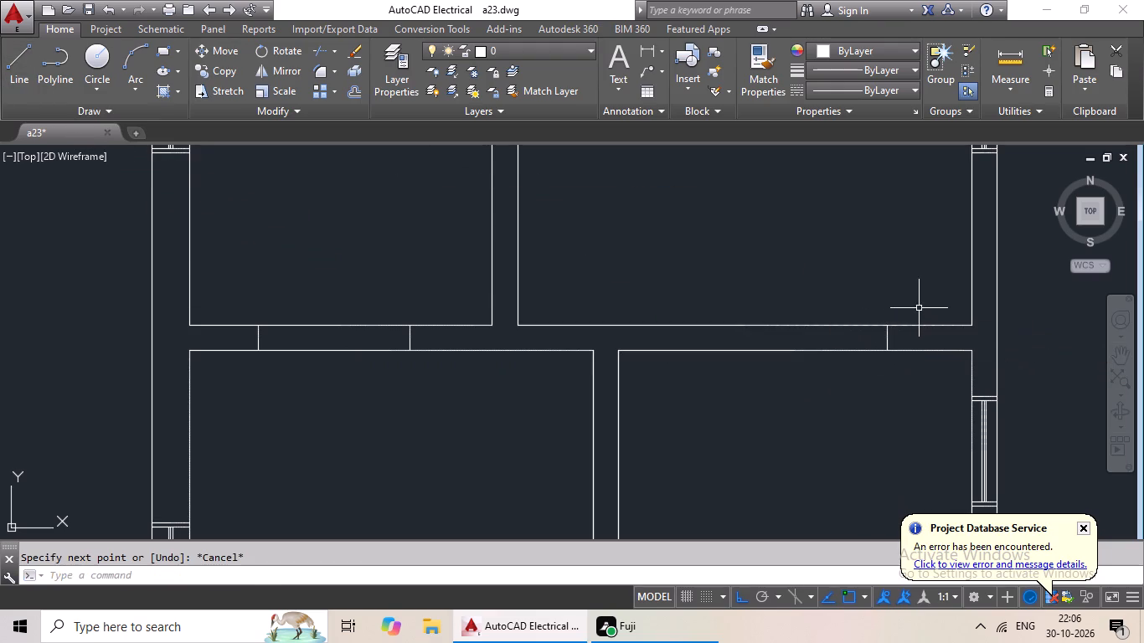
Offset the short line north of the west block's sixth-row small room 3' to the west.
key("o")
key("Return")
type("3'")
key("Return")
left_click(888, 338)
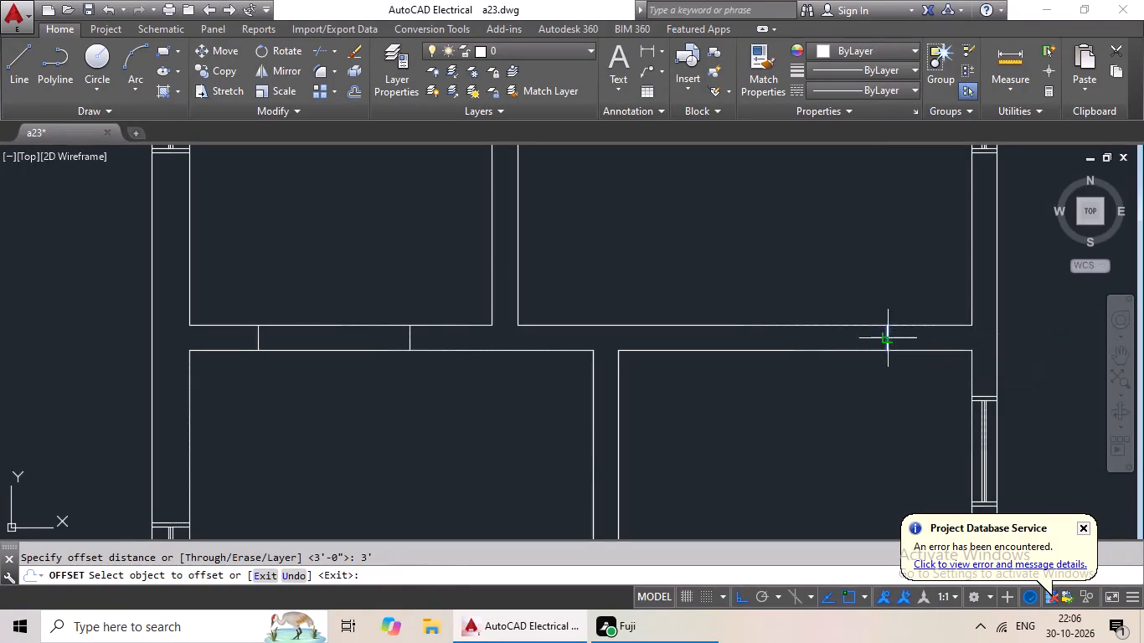
left_click(717, 341)
Draw a short line across the west wall of the west block's sixth-row small room, just below its north end.
left_click(4, 75)
scroll(537, 324, "down", 2)
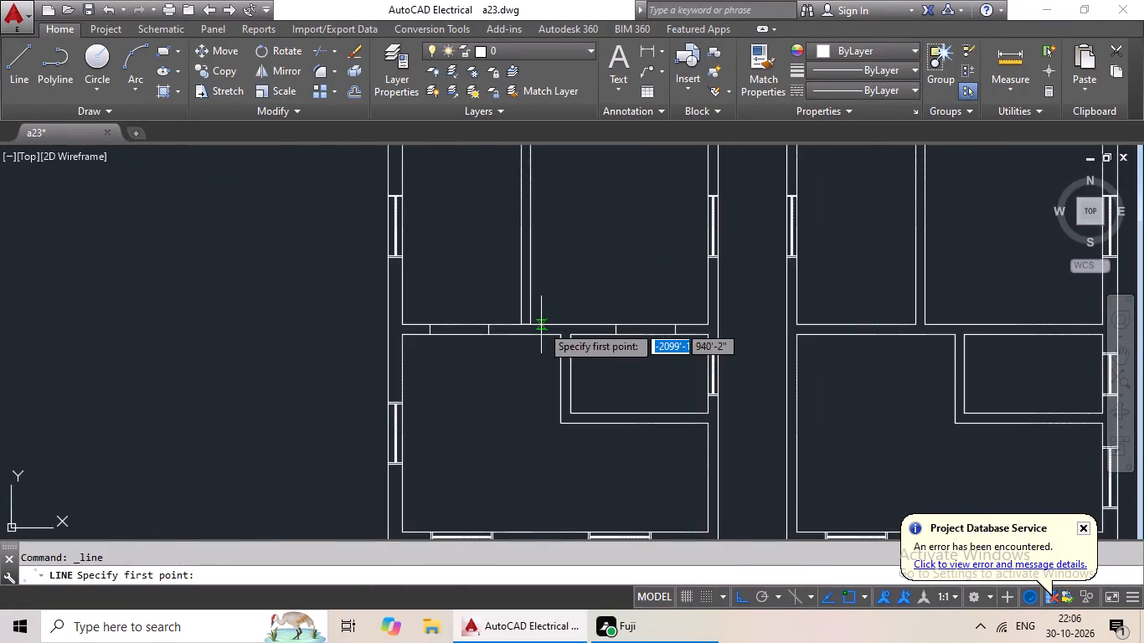
middle_click_drag(543, 321, 544, 219)
middle_click_drag(576, 305, 526, 315)
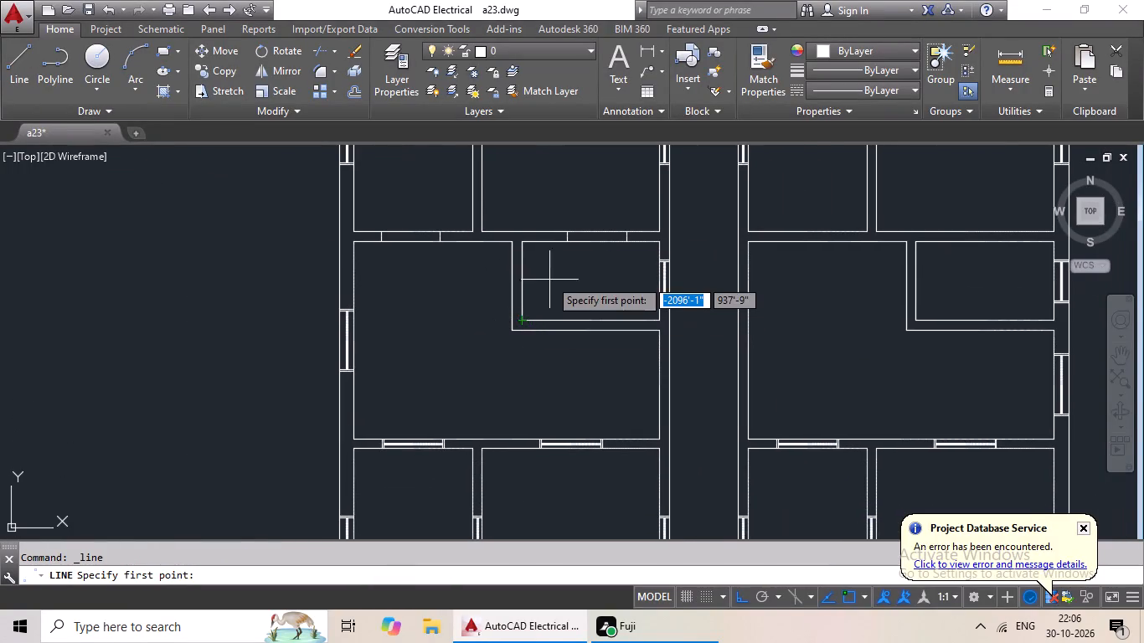
scroll(549, 269, "up", 2)
left_click(450, 252)
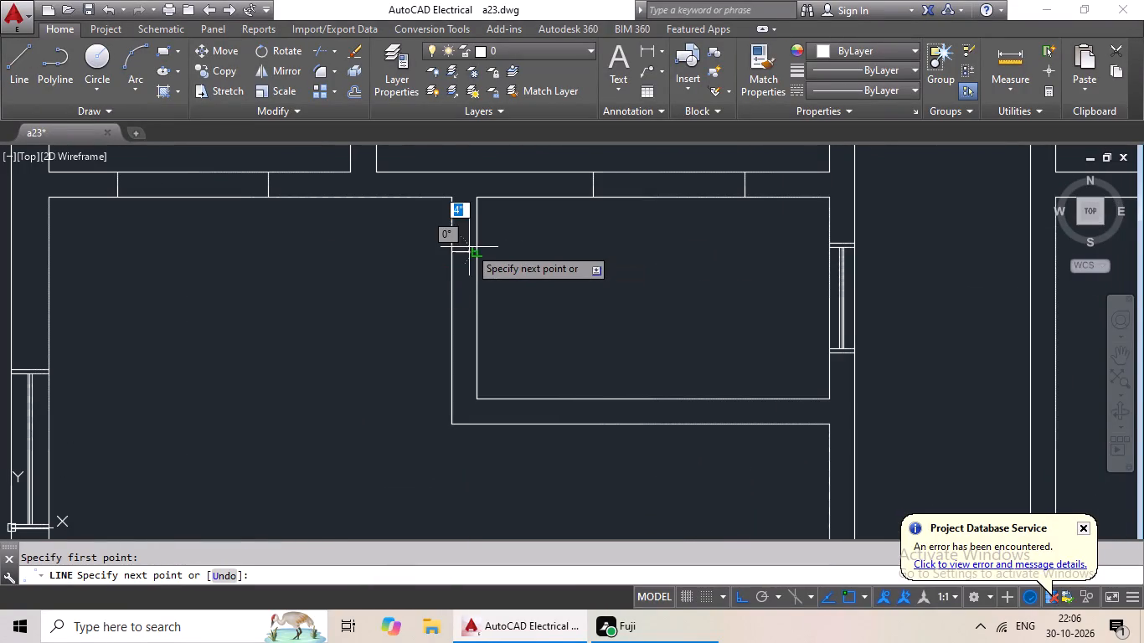
left_click_drag(474, 249, 487, 249)
key("Escape")
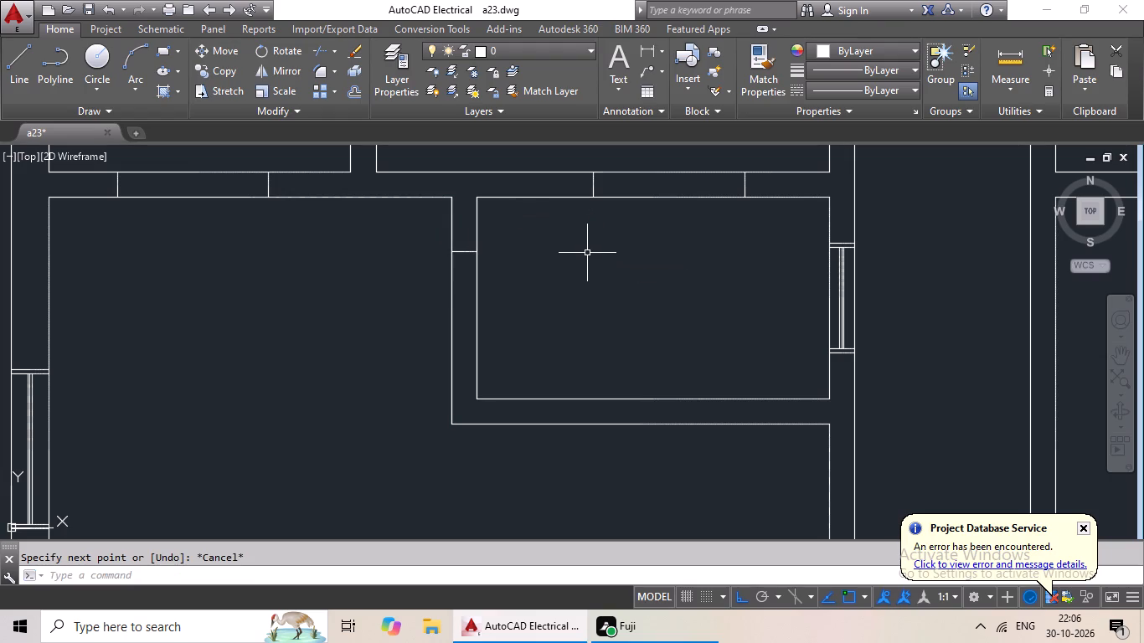
Offset the short line across the west wall of the west block's sixth-row small room 2' to the south.
key("o")
key("Return")
type("32")
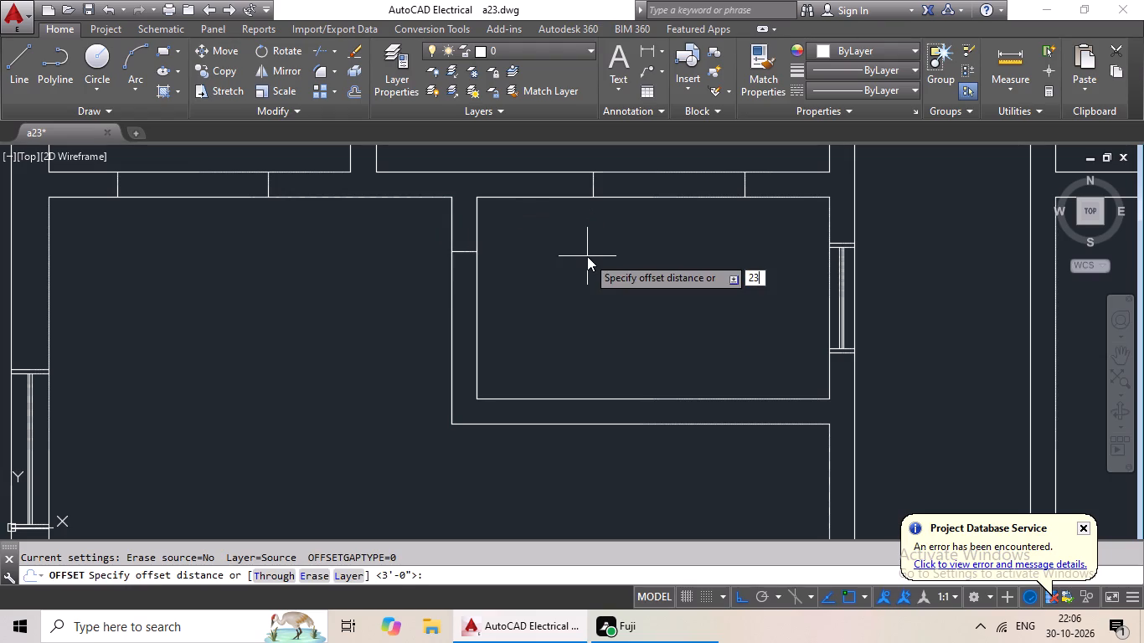
key("apostrophe")
key("BackSpace")
key("BackSpace")
key("apostrophe")
key("Return")
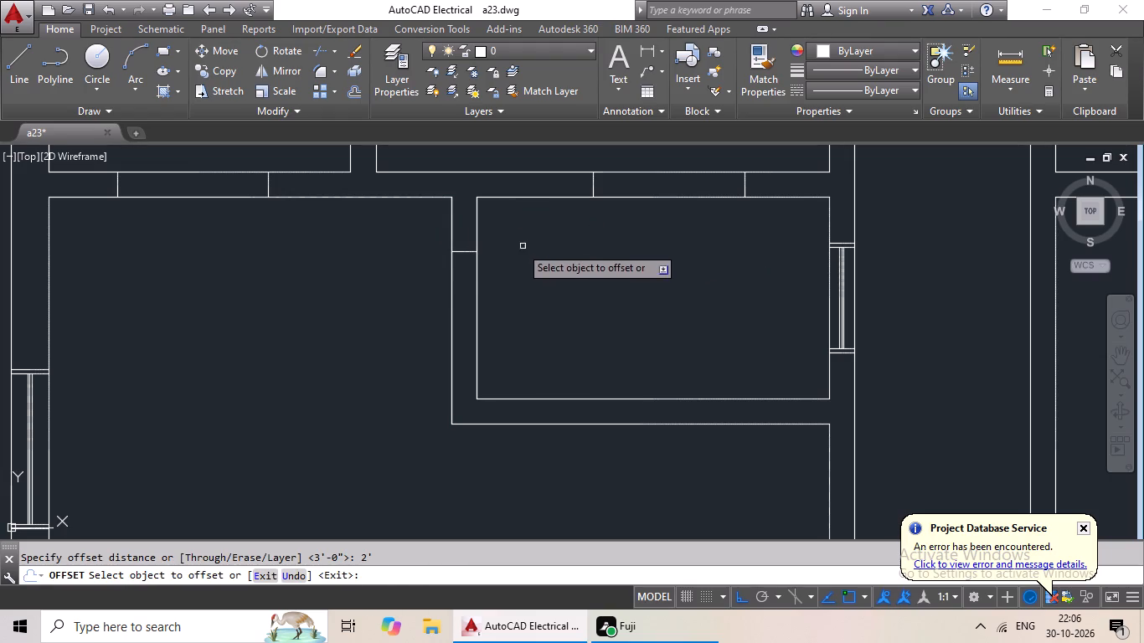
left_click(466, 253)
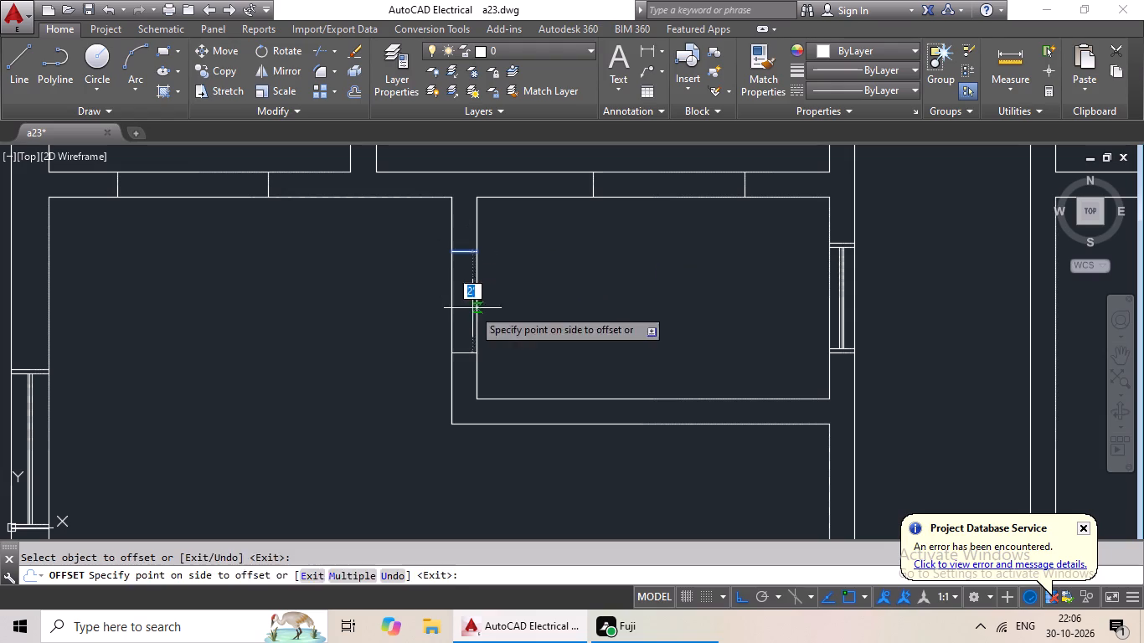
left_click(472, 308)
Draw a short line across the east block's cross wall between the fifth and sixth room rows, near the corridor-side wall.
left_click(13, 75)
scroll(703, 396, "down", 2)
middle_click_drag(700, 393, 414, 403)
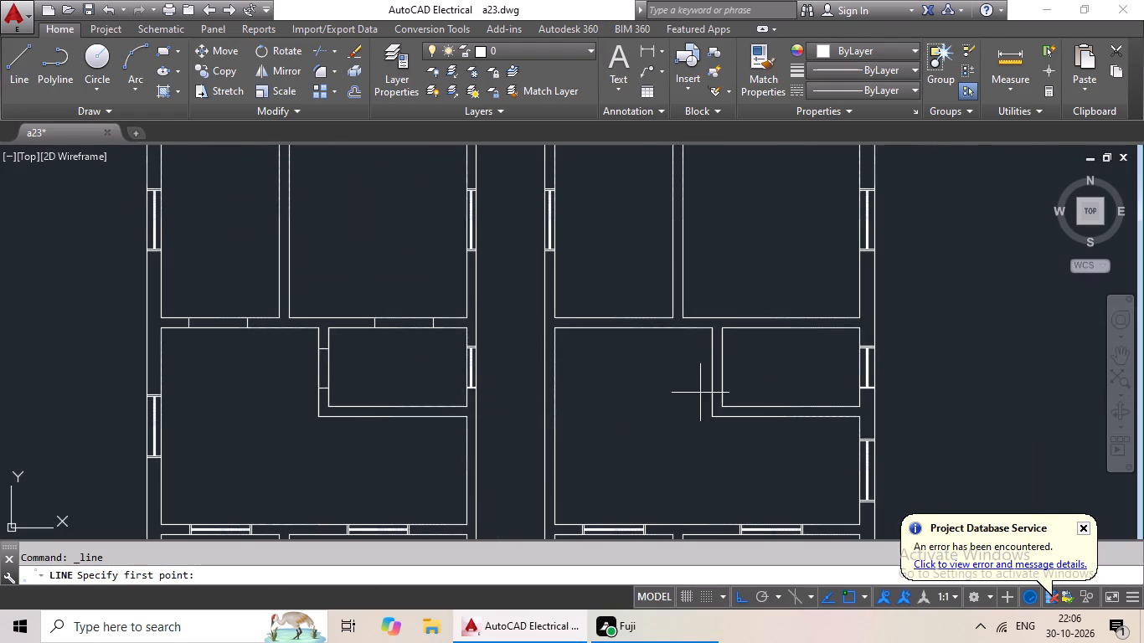
middle_click_drag(596, 386, 511, 408)
scroll(493, 347, "up", 3)
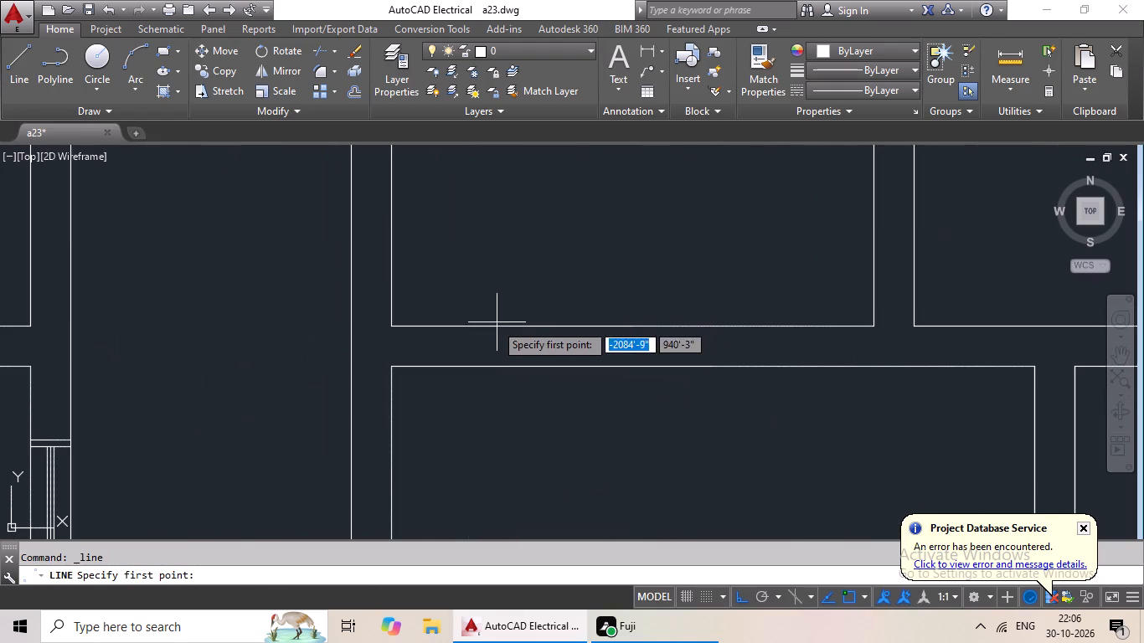
left_click(474, 327)
left_click(476, 372)
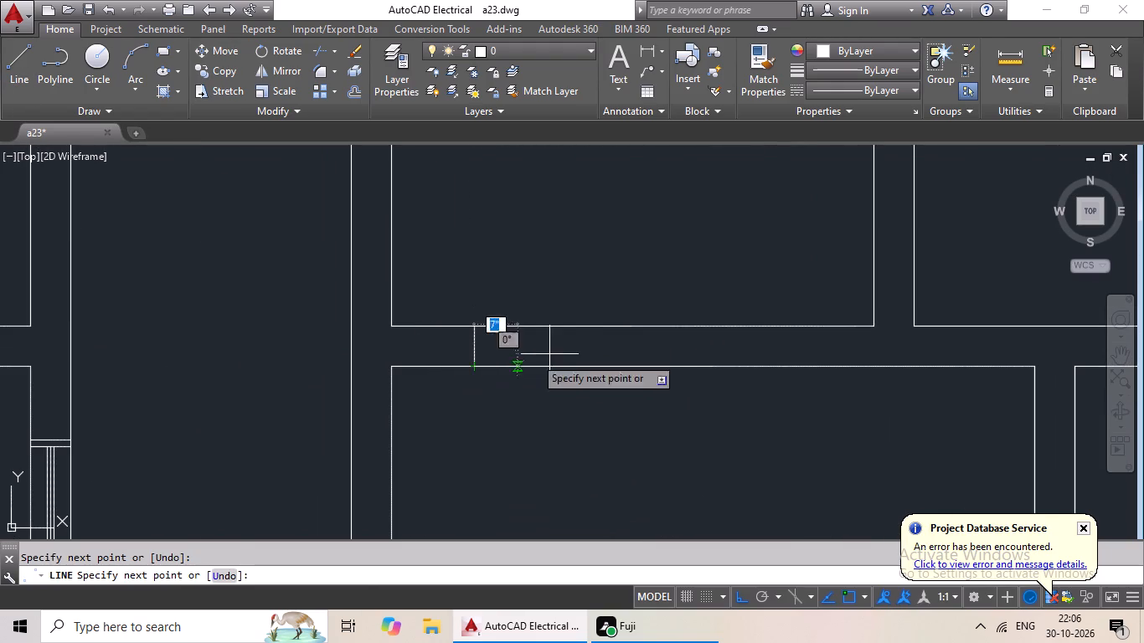
key("Escape")
Offset the short line in the east block's cross wall between the fifth and sixth room rows 3' to the east.
key("o")
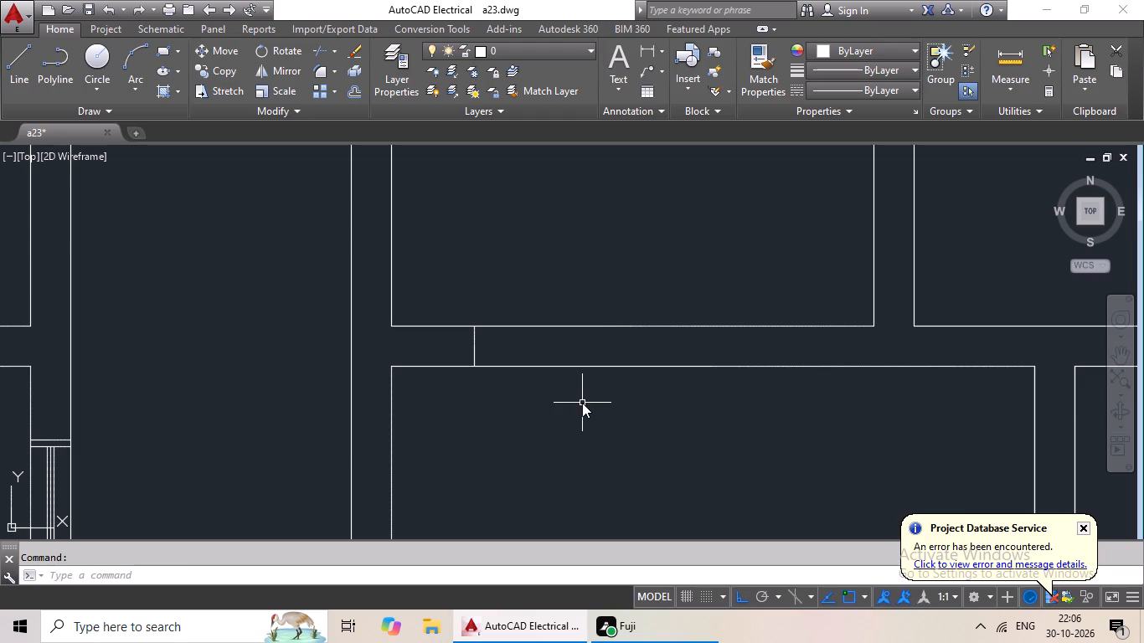
key("Return")
type("3'")
key("Return")
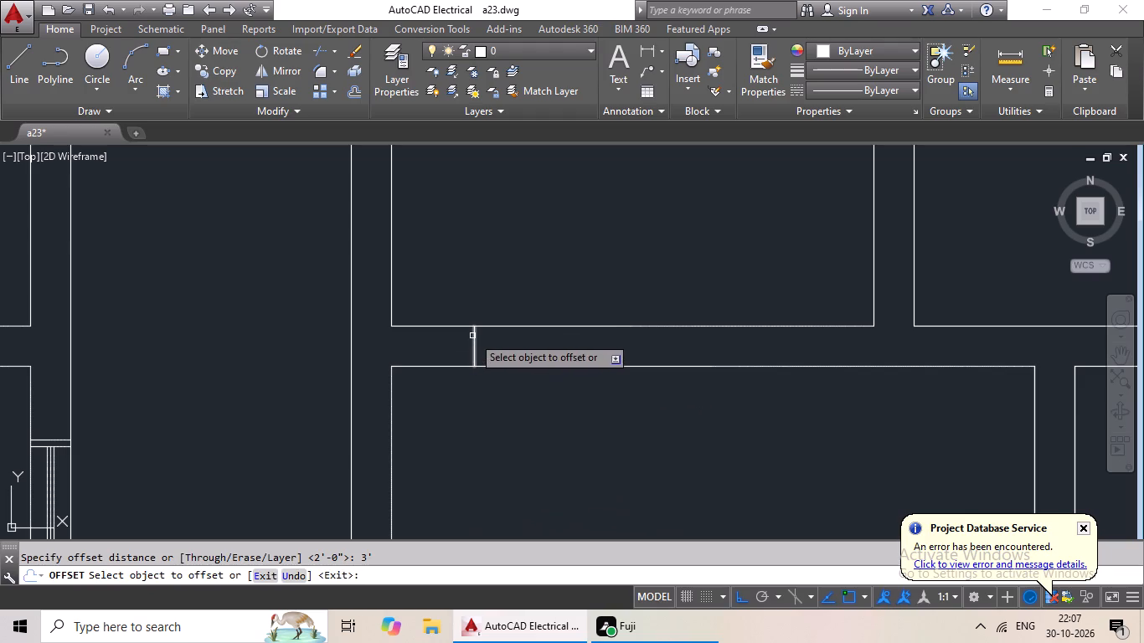
left_click_drag(472, 336, 489, 346)
left_click(549, 354)
Draw a short line across the cross wall north of the east block's sixth-row small room, near its east end.
left_click_drag(16, 84, 28, 73)
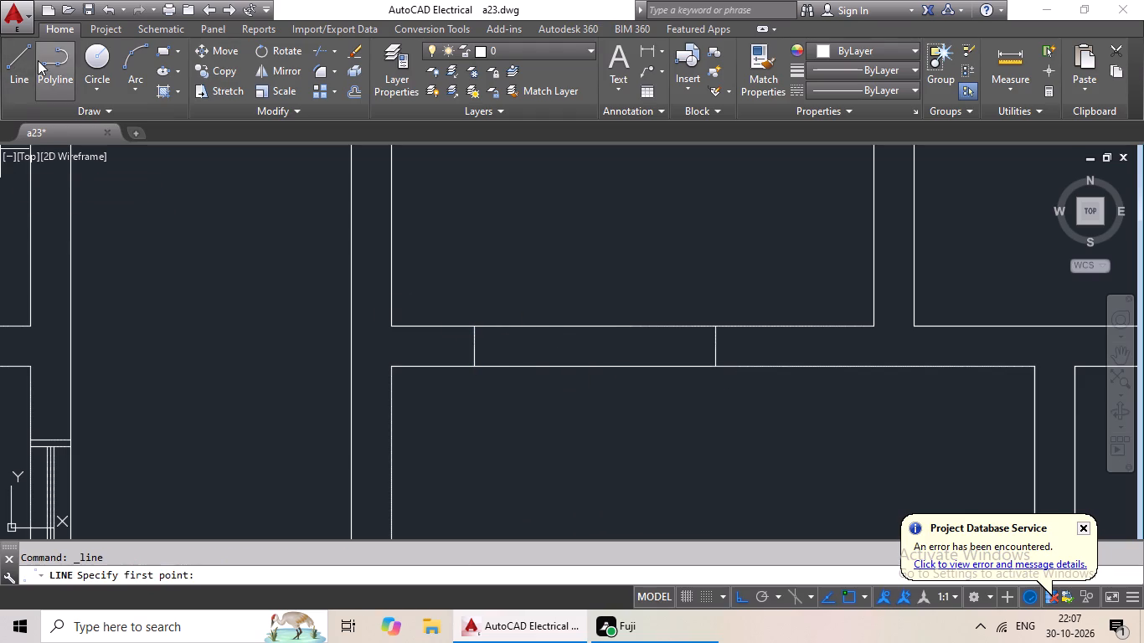
scroll(448, 289, "down", 2)
middle_click_drag(623, 337, 254, 321)
scroll(384, 305, "up", 1)
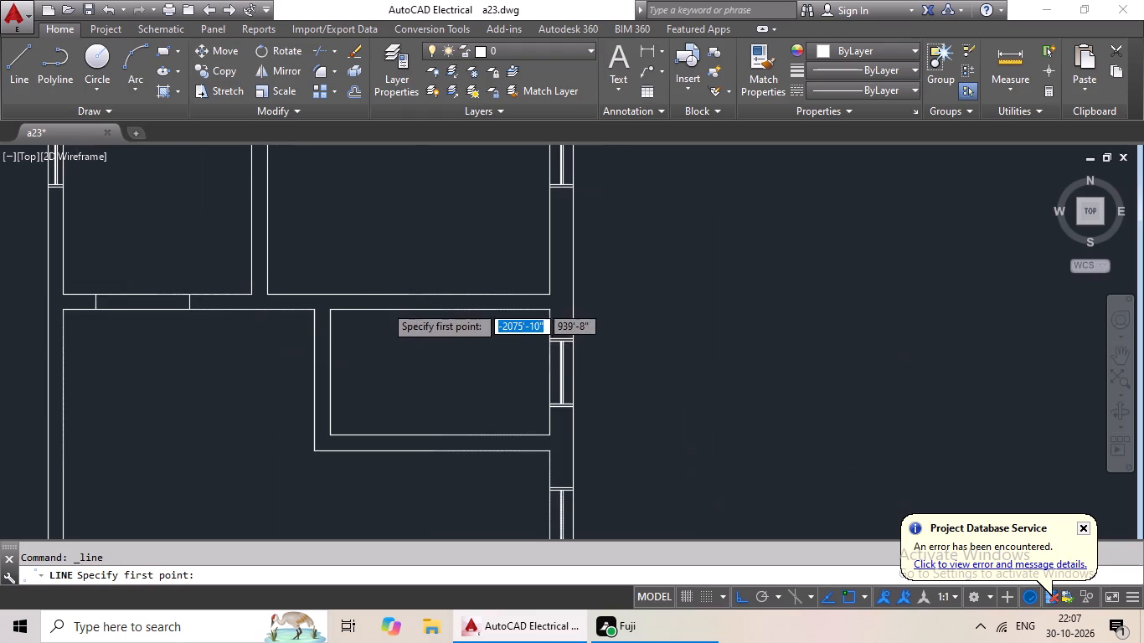
left_click(553, 284)
left_click_drag(556, 316, 556, 314)
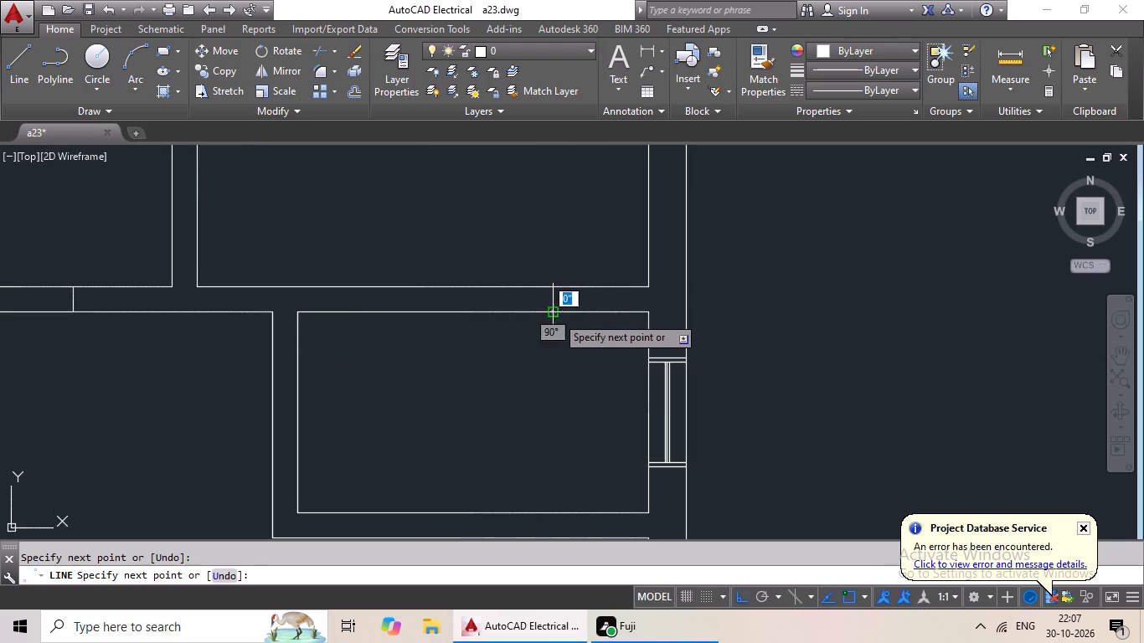
left_click_drag(556, 314, 562, 301)
key("Escape")
Offset the short line in the cross wall north of the east block's sixth-row small room 3' to the west.
key("o")
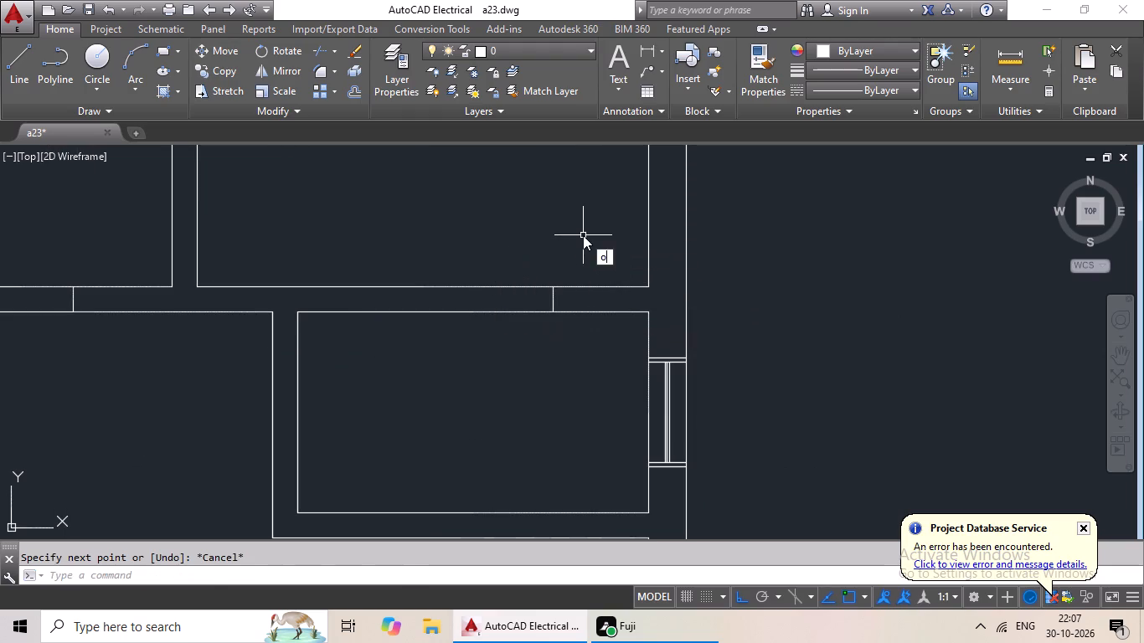
key("Return")
type("3'")
key("Return")
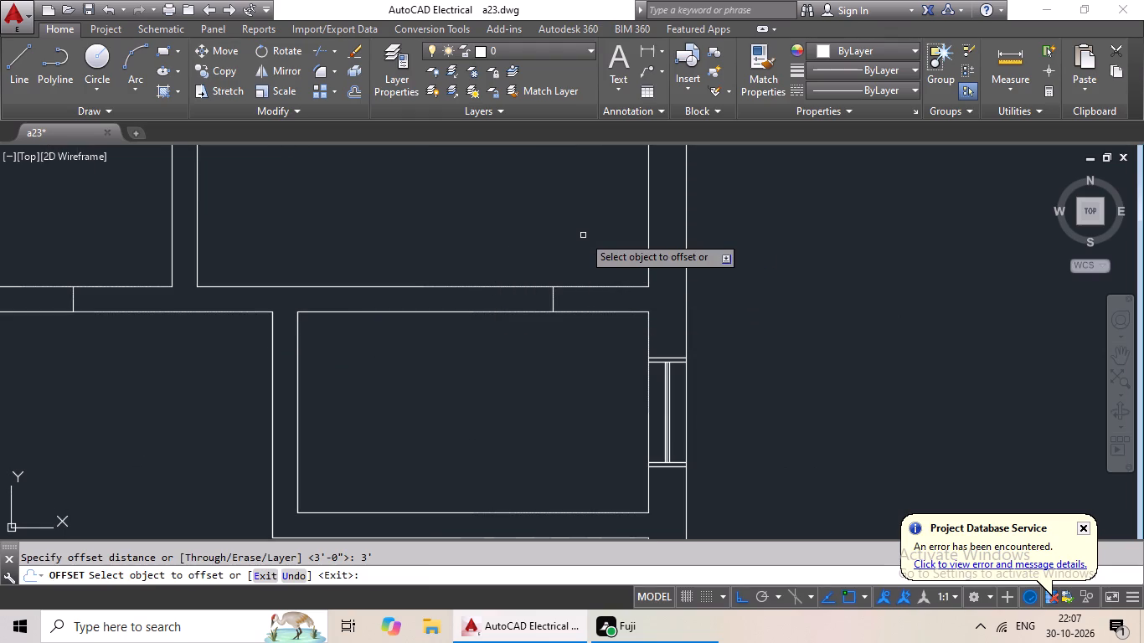
left_click_drag(553, 303, 518, 313)
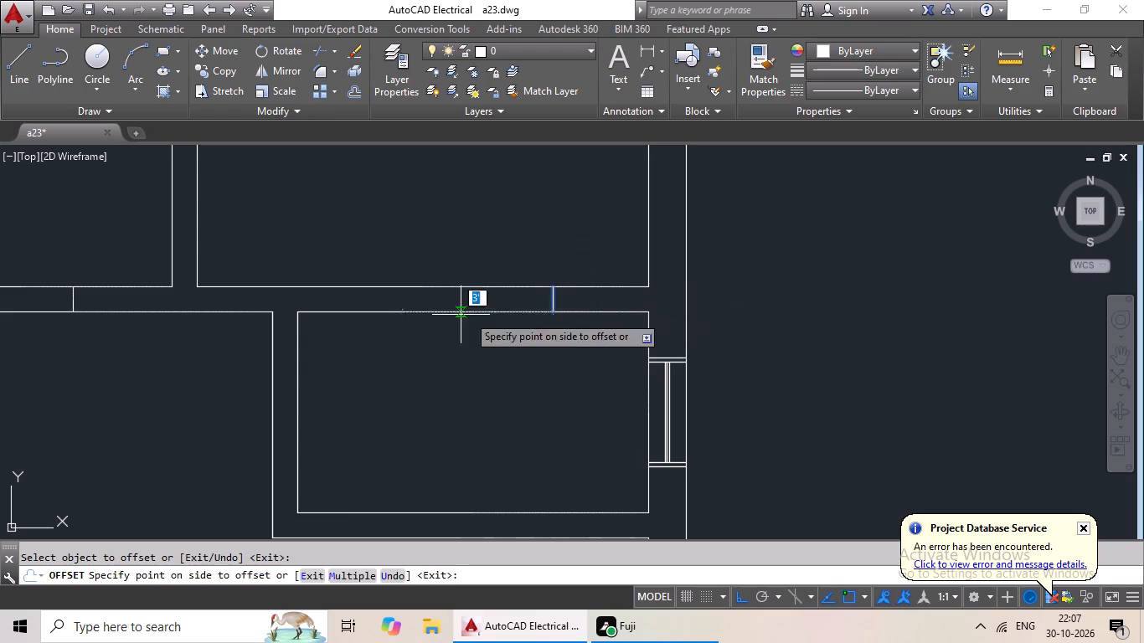
left_click(452, 315)
Draw a short line across the west wall of the east block's sixth-row small room, near its north end.
left_click(10, 64)
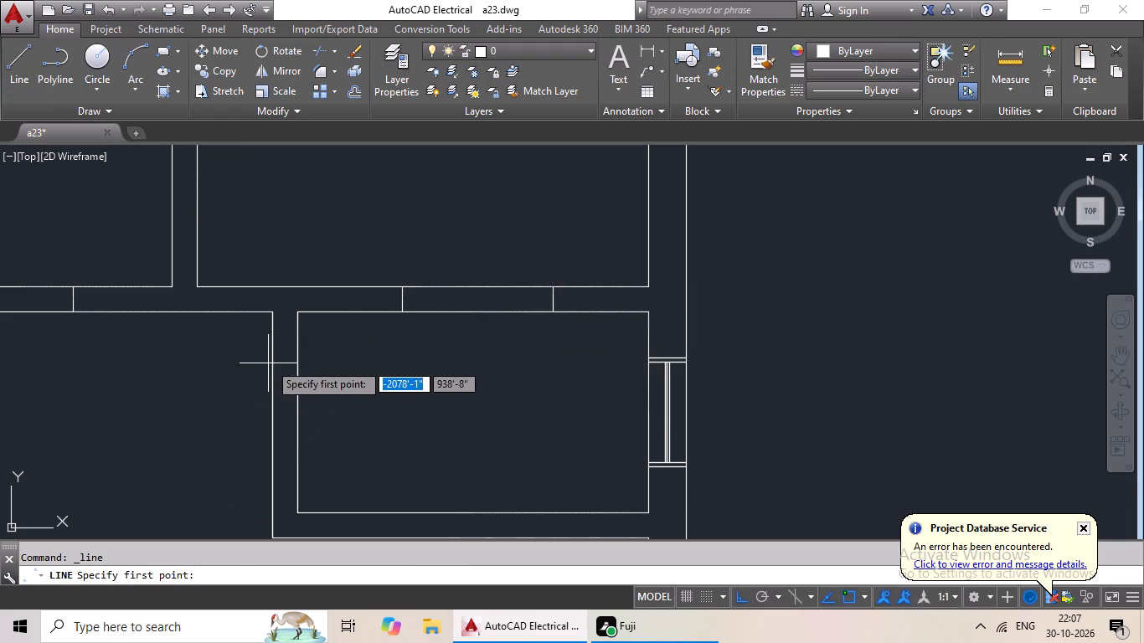
left_click(271, 358)
left_click_drag(293, 356, 338, 366)
key("Escape")
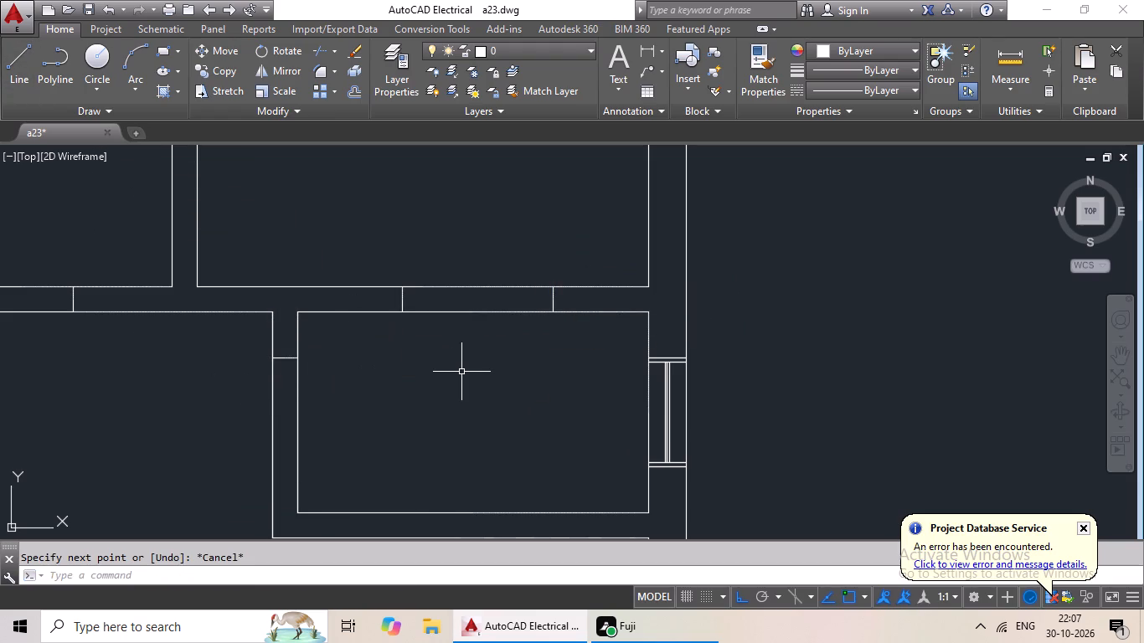
Offset the short line across the west wall of the east block's sixth-row small room 2' to the south.
key("o")
key("Return")
type("2'")
key("Return")
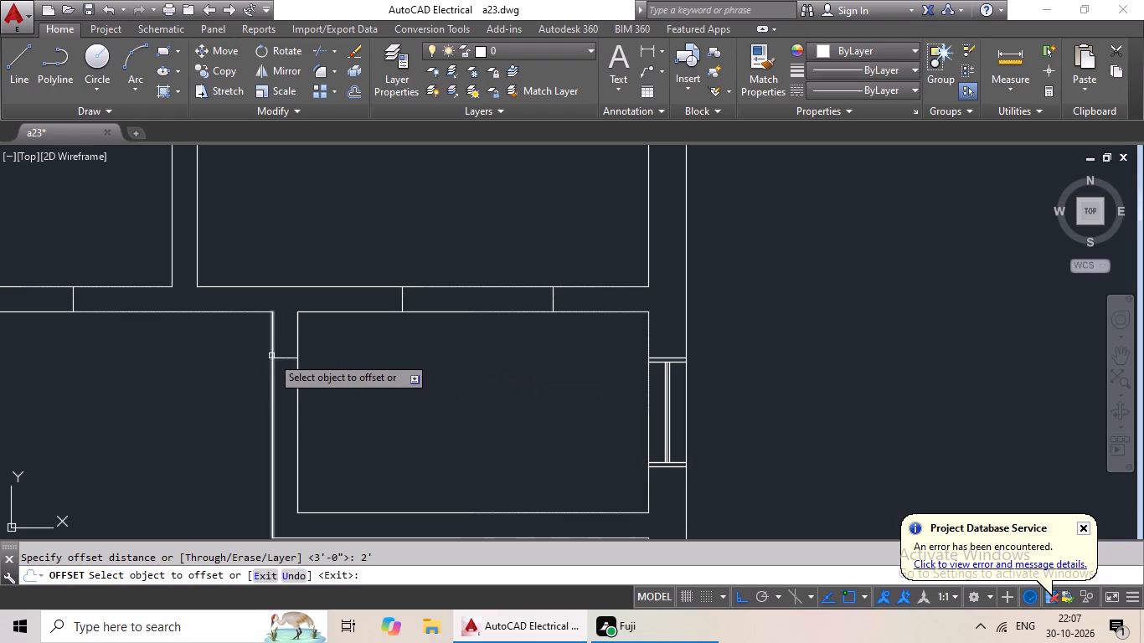
left_click(284, 358)
left_click(278, 404)
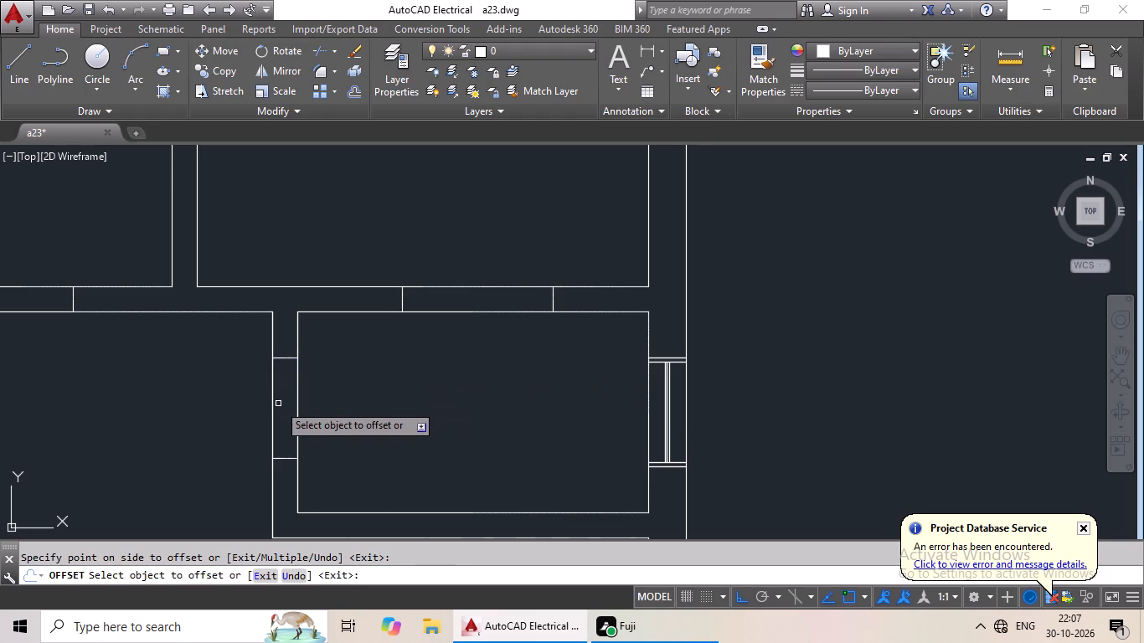
Draw a short line across the west block's cross wall between the seventh and eighth room rows, near its west end.
left_click(16, 75)
scroll(291, 253, "down", 3)
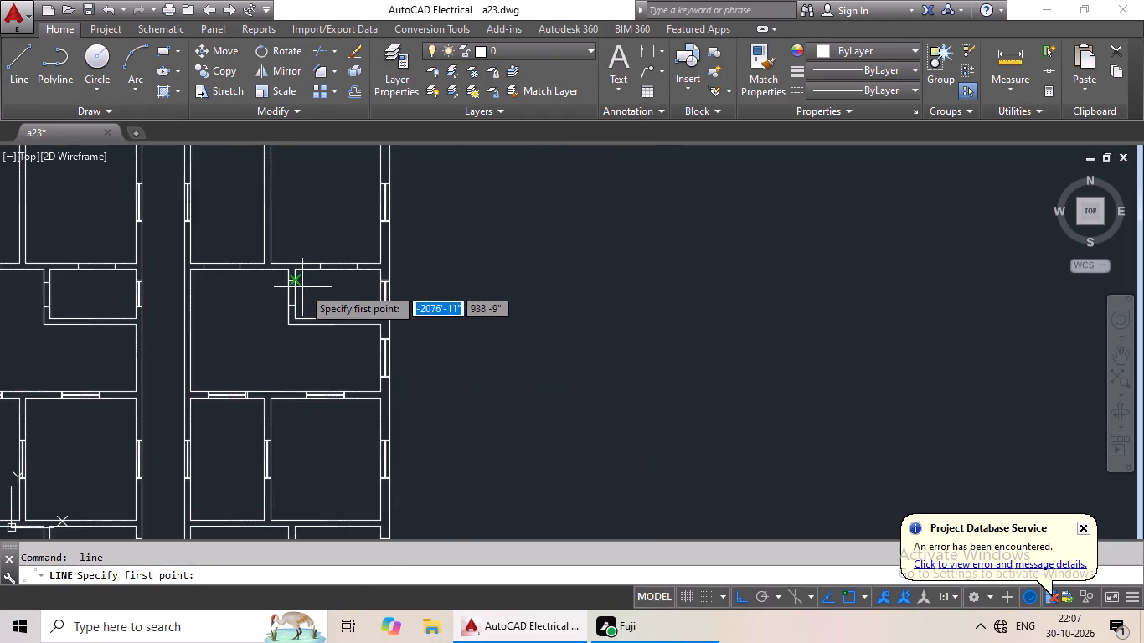
middle_click_drag(302, 287, 566, 286)
middle_click_drag(492, 326, 510, 226)
middle_click_drag(246, 360, 282, 285)
scroll(284, 343, "up", 3)
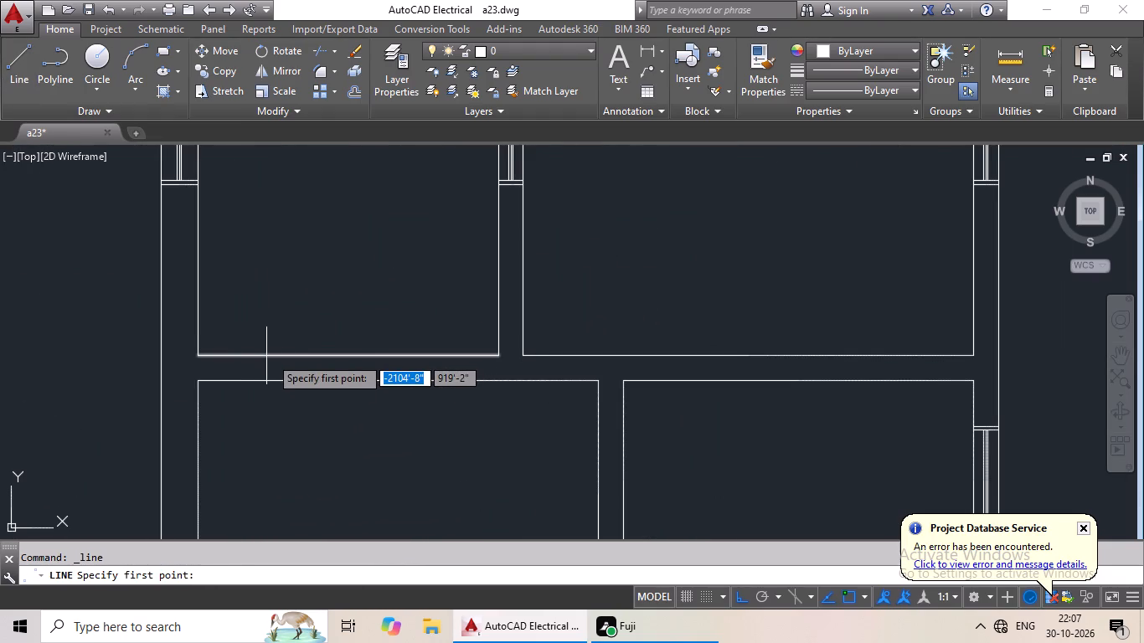
left_click(271, 356)
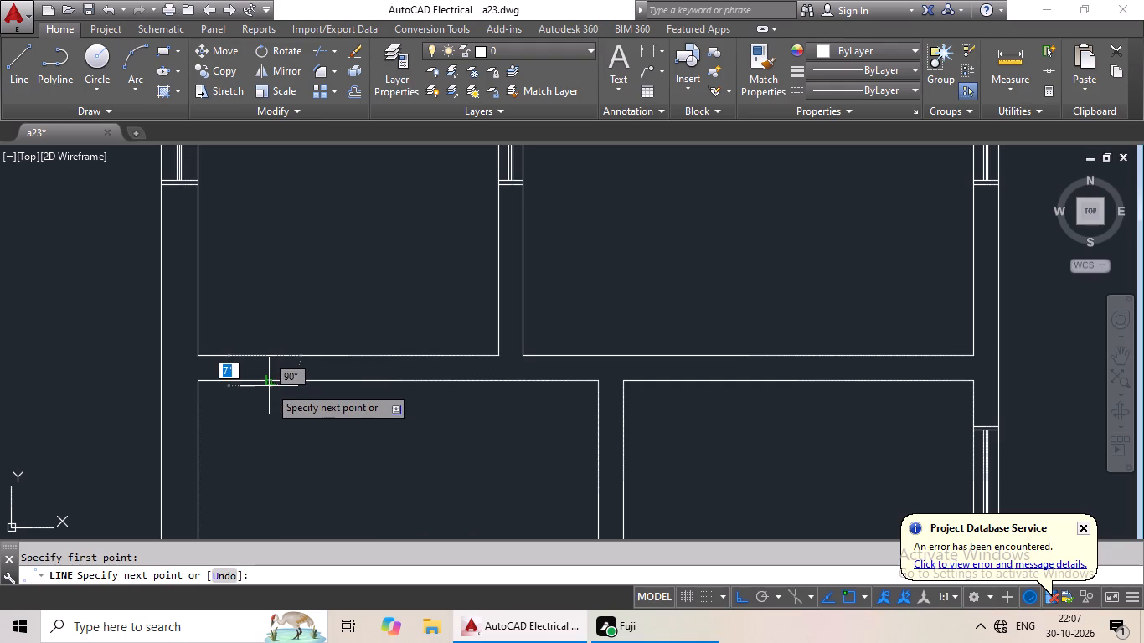
left_click_drag(271, 385, 304, 362)
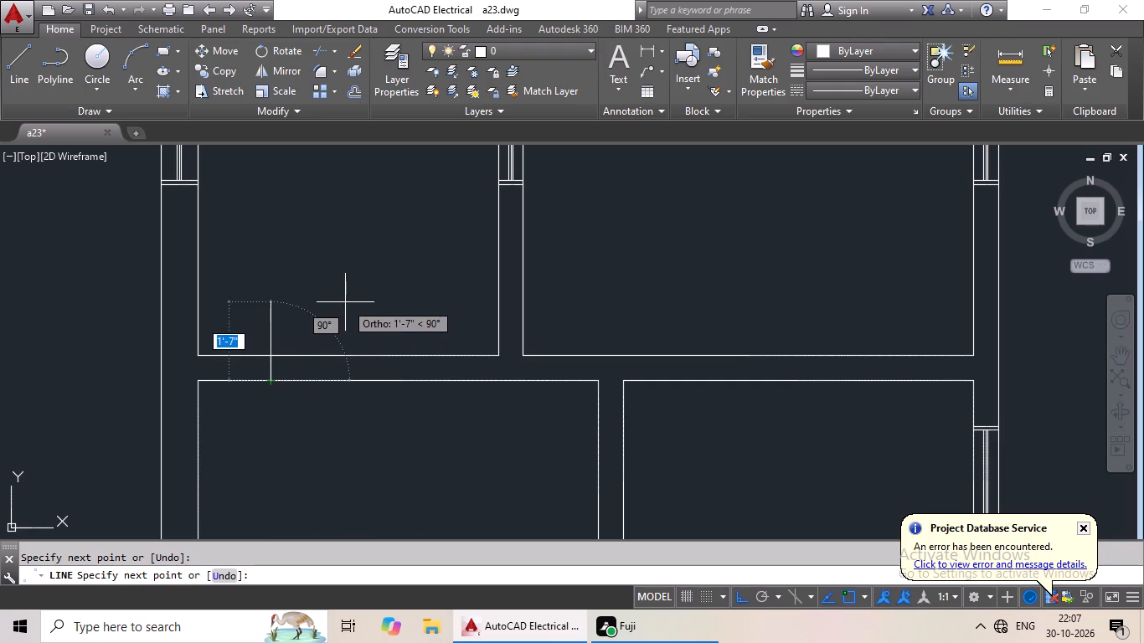
key("Escape")
Offset the short line in the west block's cross wall between the seventh and eighth room rows 3' to the east.
key("o")
key("Return")
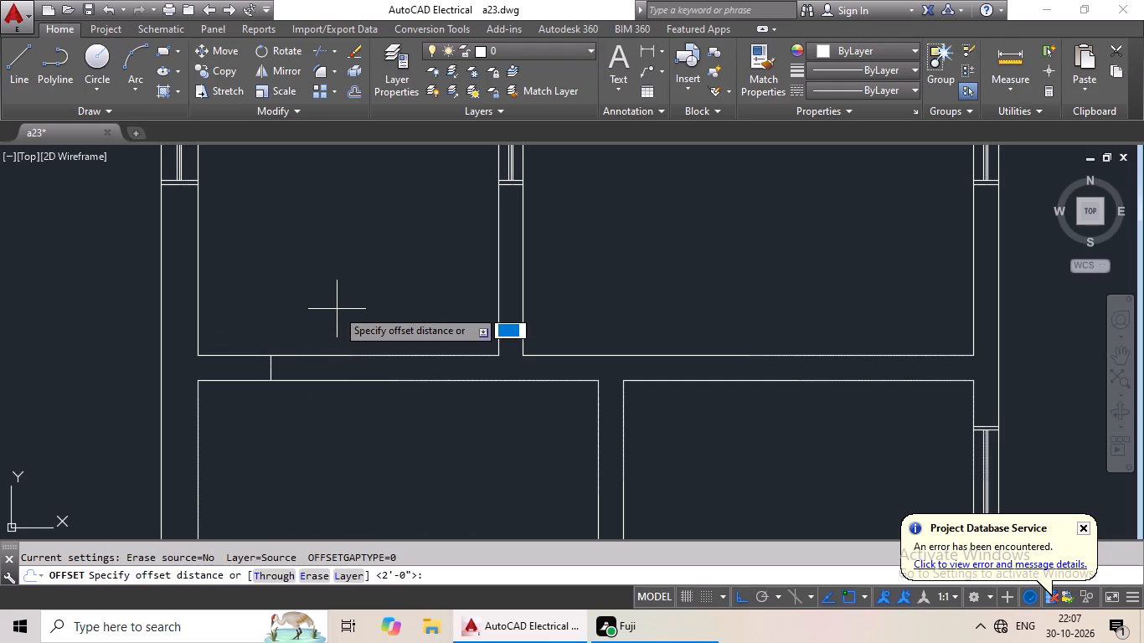
type("2'")
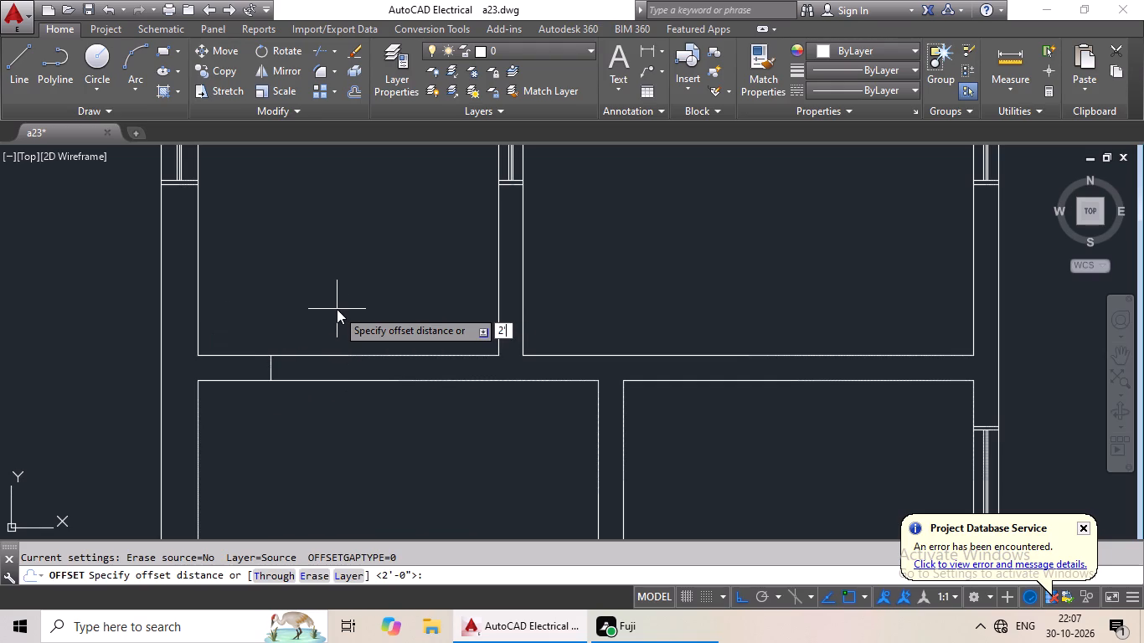
key("BackSpace")
key("3")
key("BackSpace")
key("BackSpace")
type("3'")
key("Return")
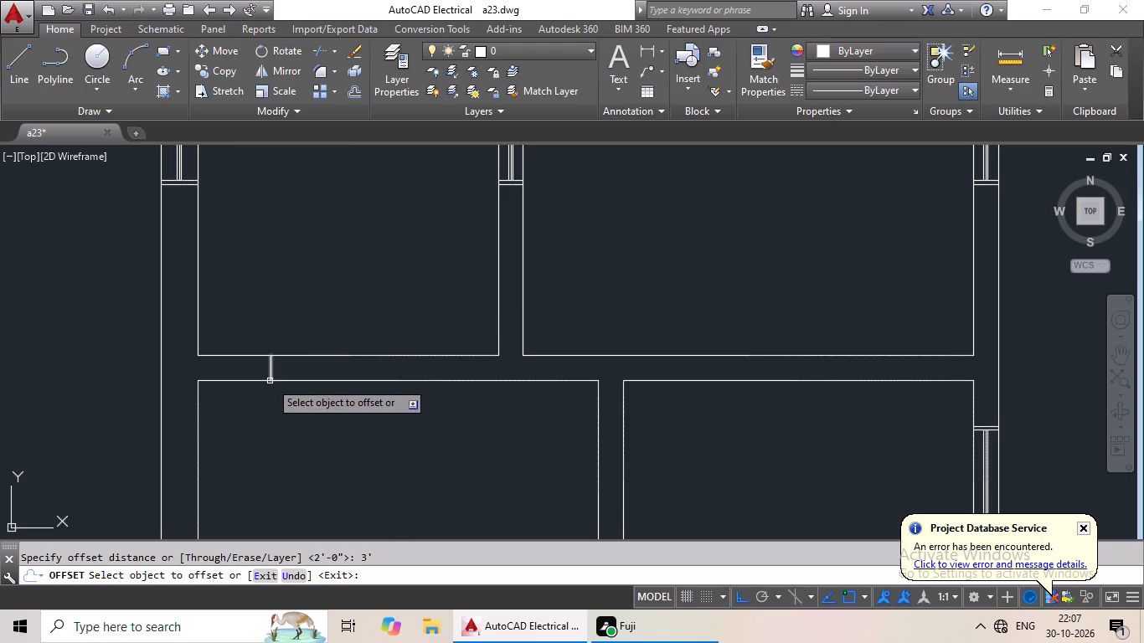
left_click(271, 368)
left_click(373, 356)
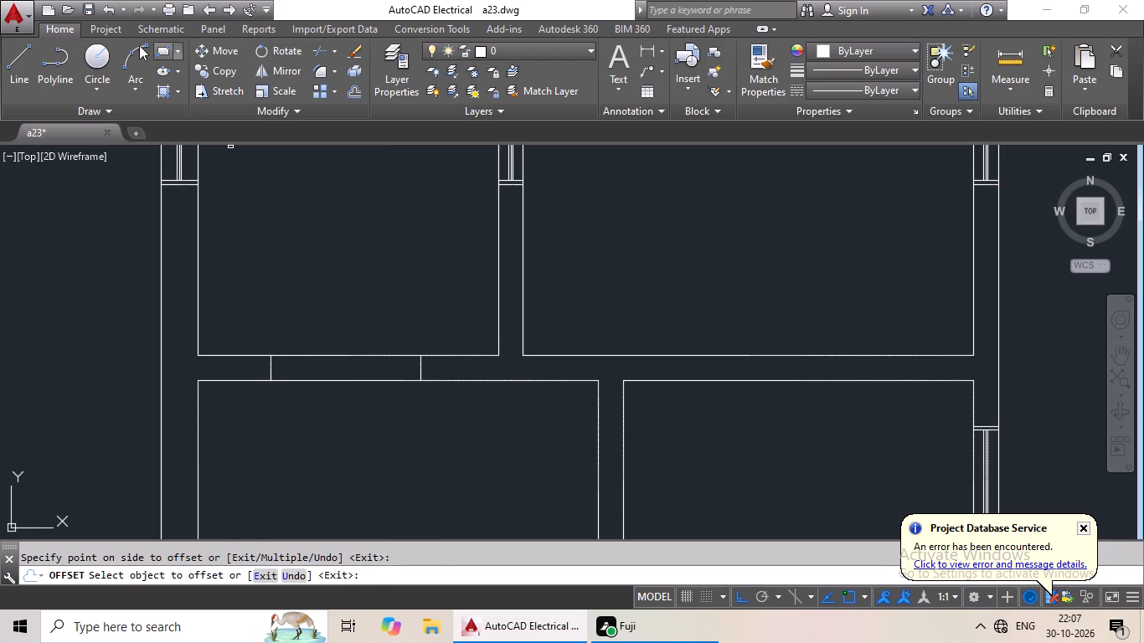
Draw a short line across the cross wall north of the west block's eighth-row small room, near its east end.
left_click(19, 67)
scroll(584, 232, "down", 1)
middle_click_drag(653, 256, 487, 266)
scroll(486, 327, "up", 1)
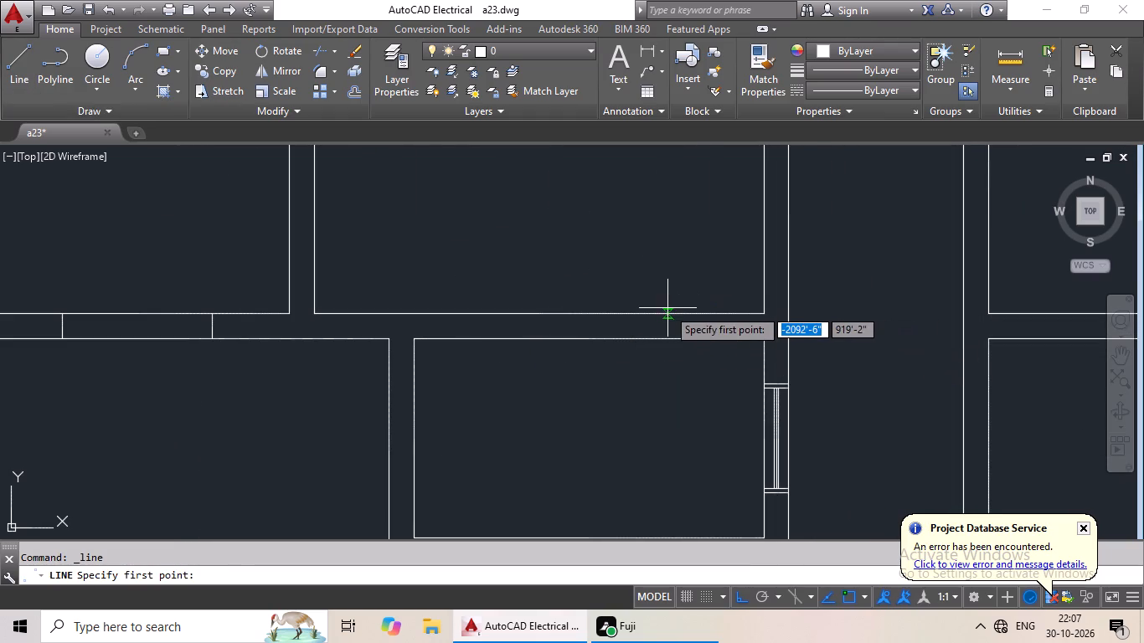
left_click(670, 312)
left_click(672, 340)
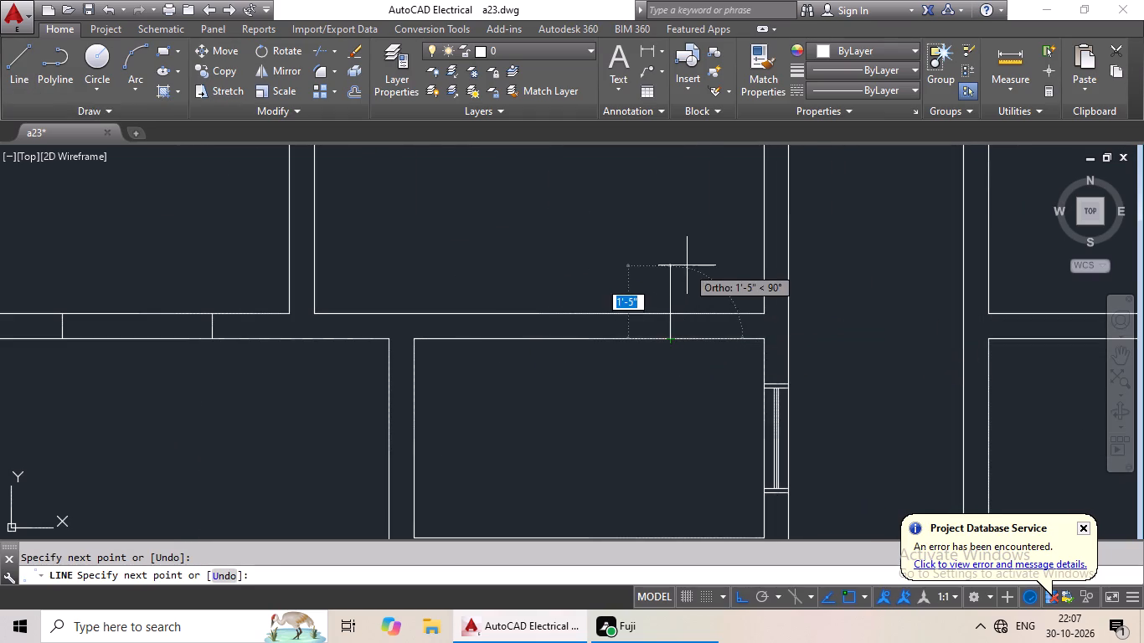
key("Escape")
Offset the short line in the cross wall north of the west block's eighth-row small room 3' to the west.
key("o")
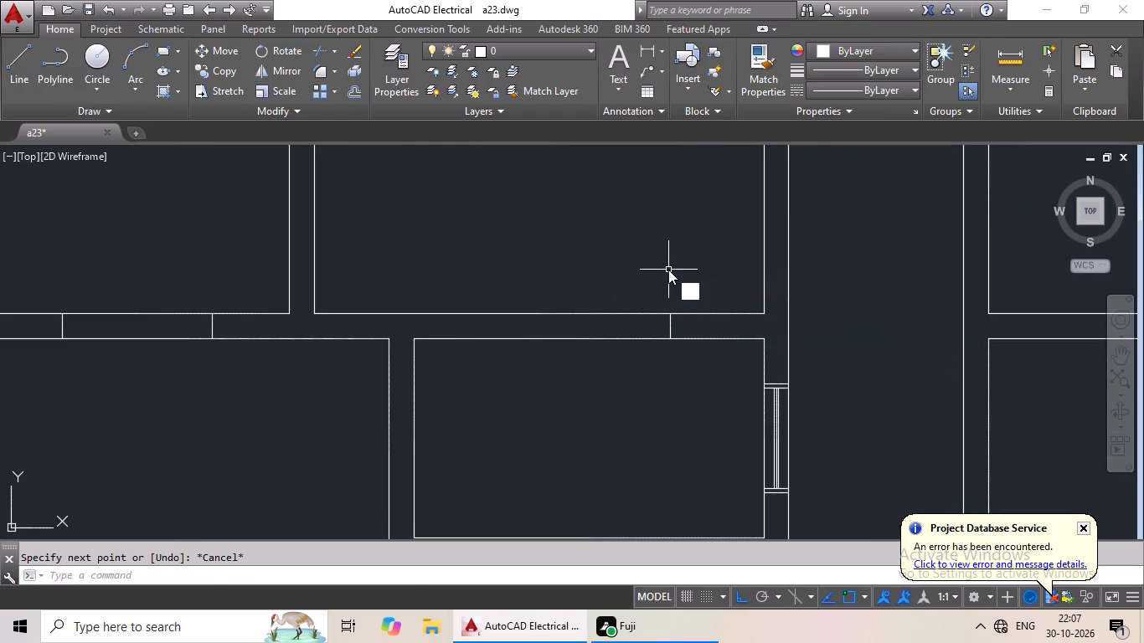
key("Return")
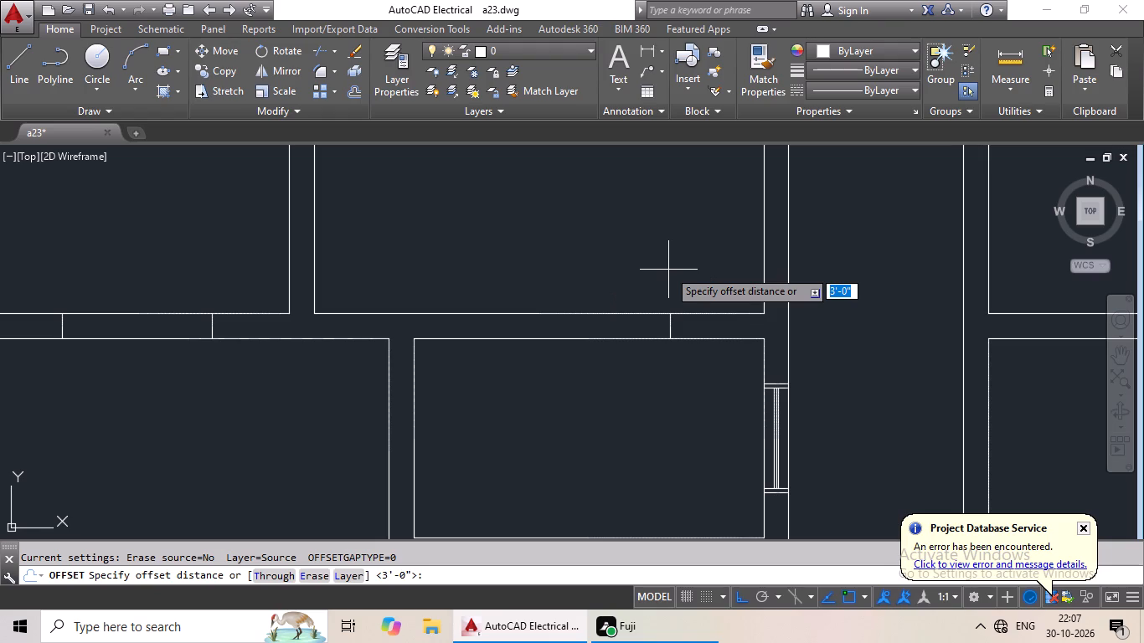
type("3'")
key("Return")
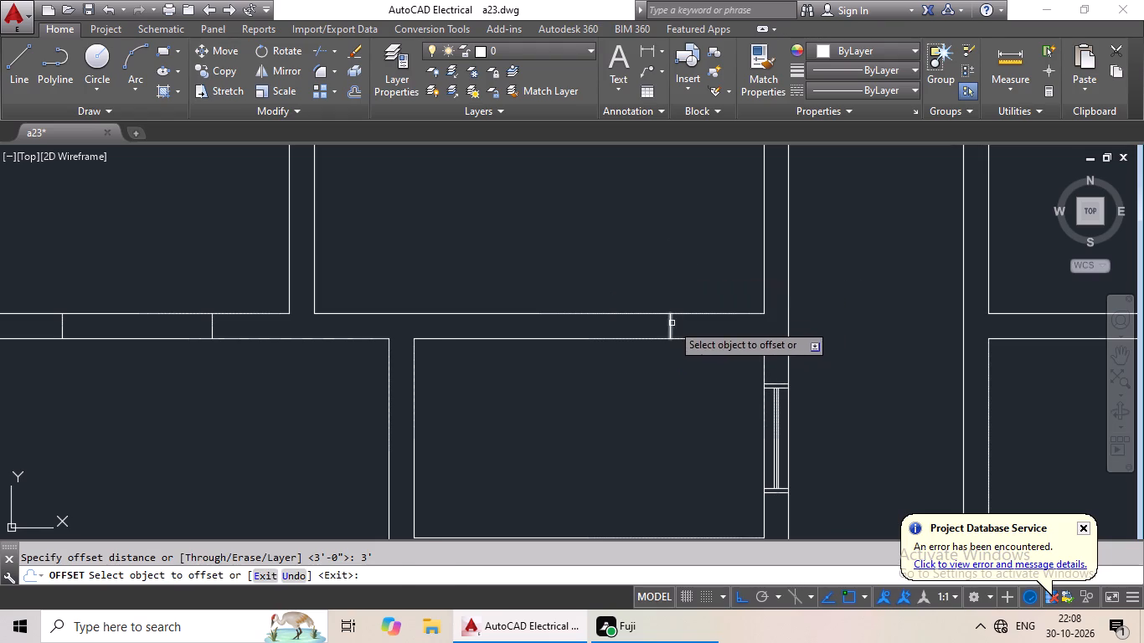
left_click_drag(672, 323, 607, 336)
left_click(588, 337)
Draw a short line across the west wall of the west block's eighth-row small room, near its north end.
left_click(20, 80)
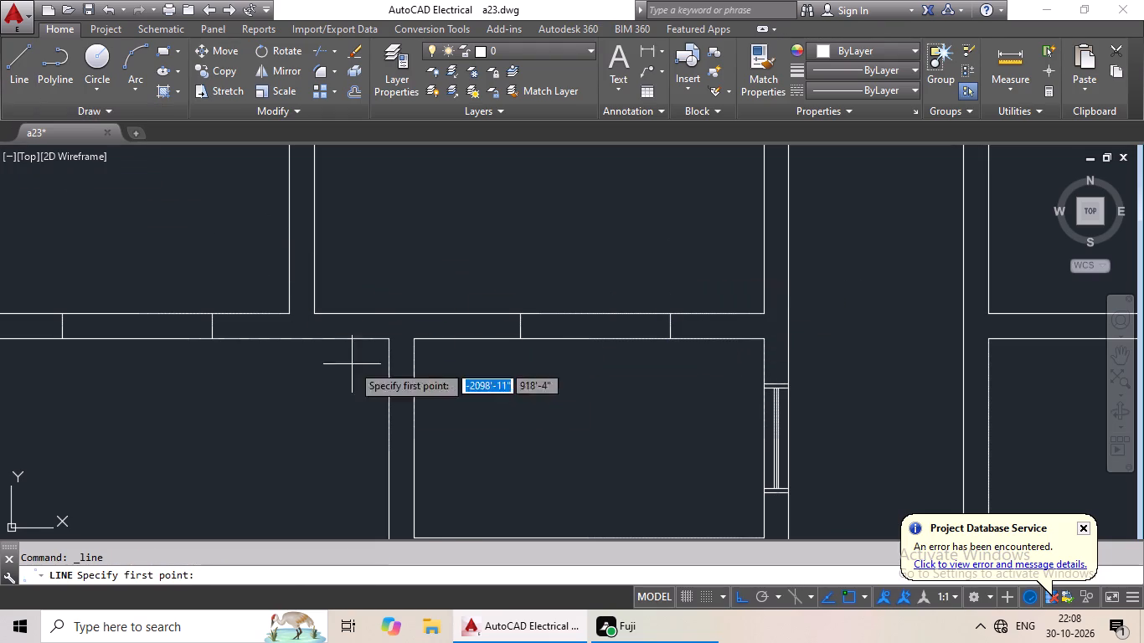
middle_click_drag(471, 403, 488, 338)
scroll(508, 333, "up", 1)
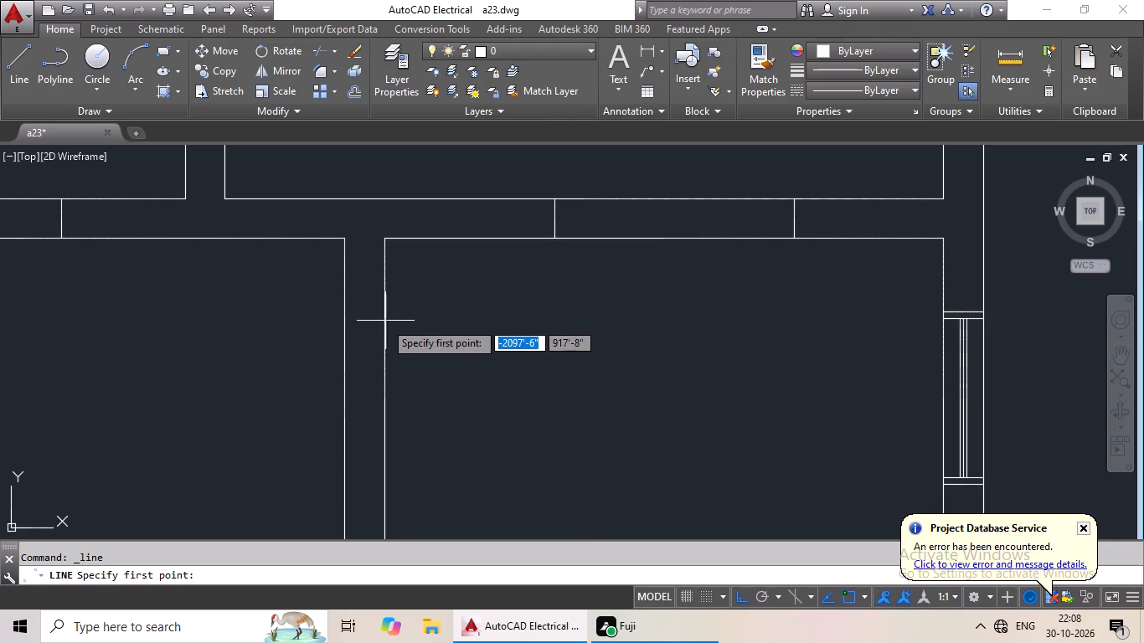
left_click(344, 319)
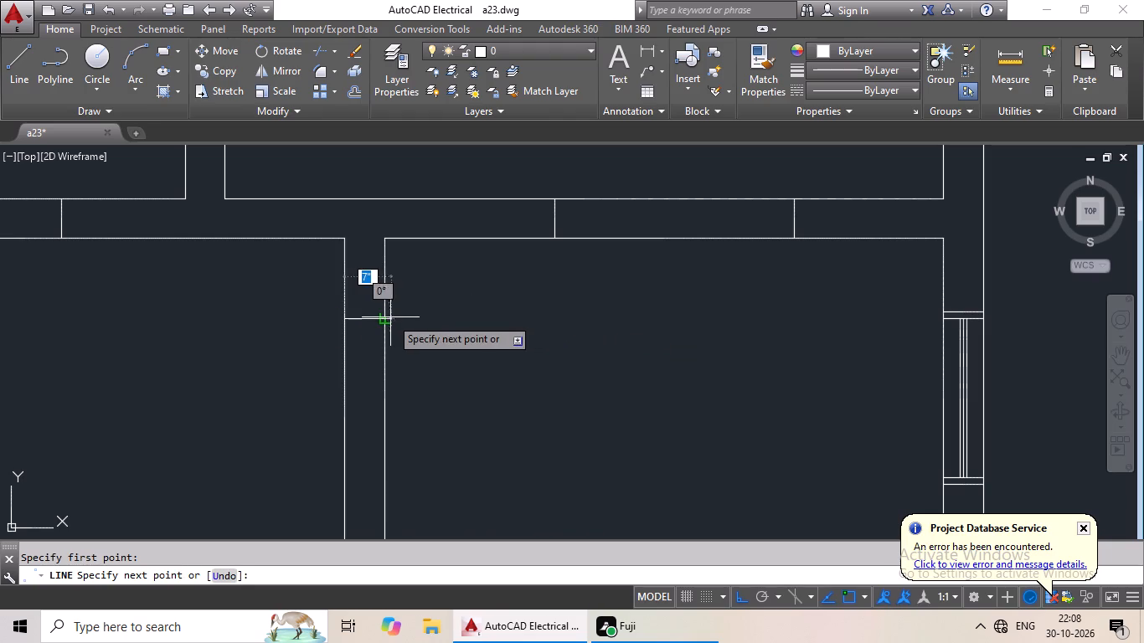
left_click_drag(386, 320, 453, 316)
key("Escape")
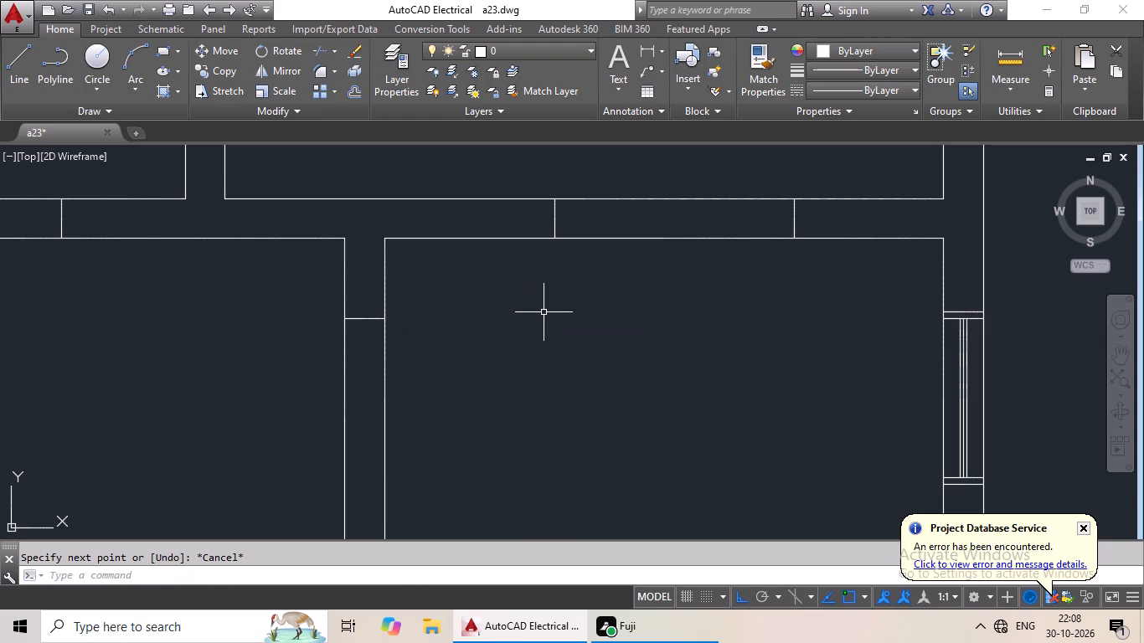
Offset the short line across the west wall of the west block's eighth-row small room 2' to the south.
key("o")
key("Return")
type("2'")
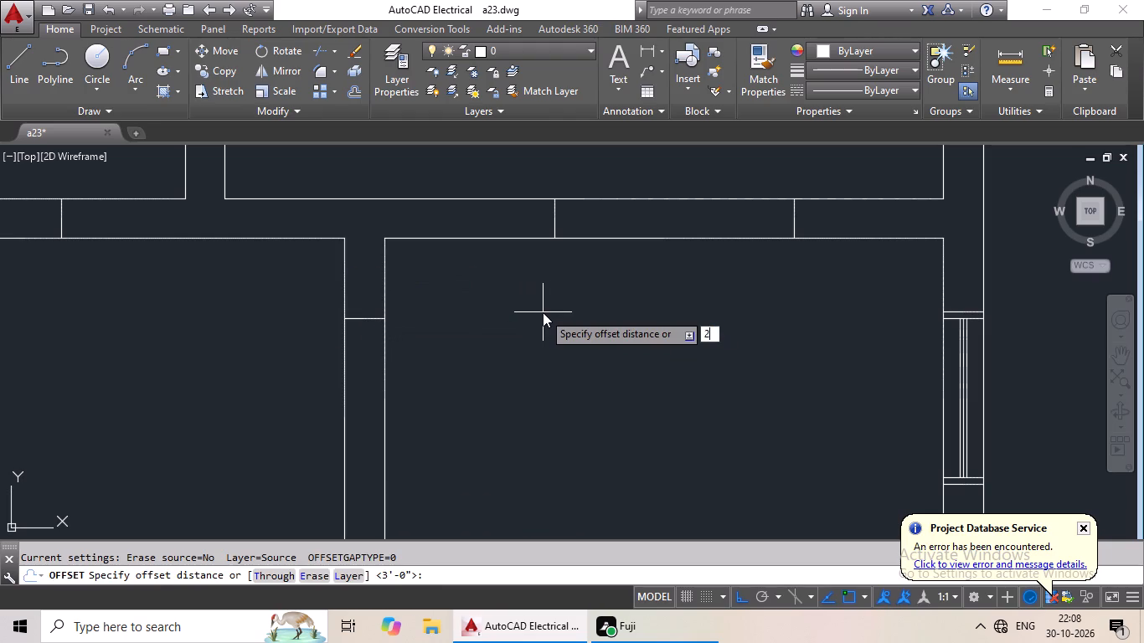
key("Return")
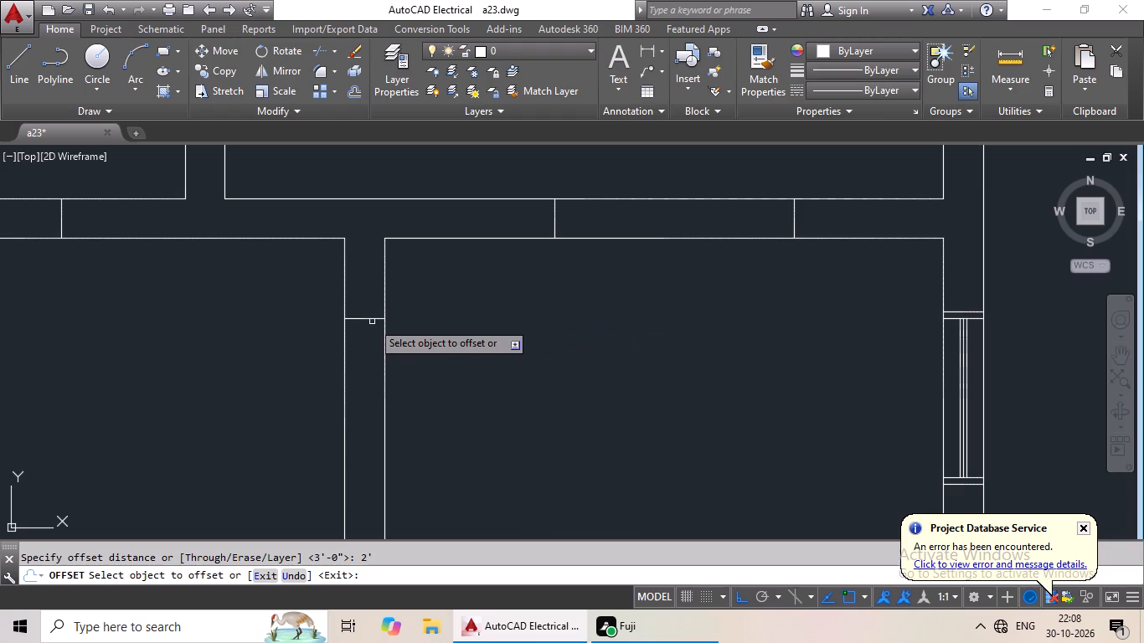
left_click(372, 319)
left_click(364, 378)
Draw a short line across the east block's cross wall between the seventh and eighth room rows, near the corridor-side wall.
left_click(25, 62)
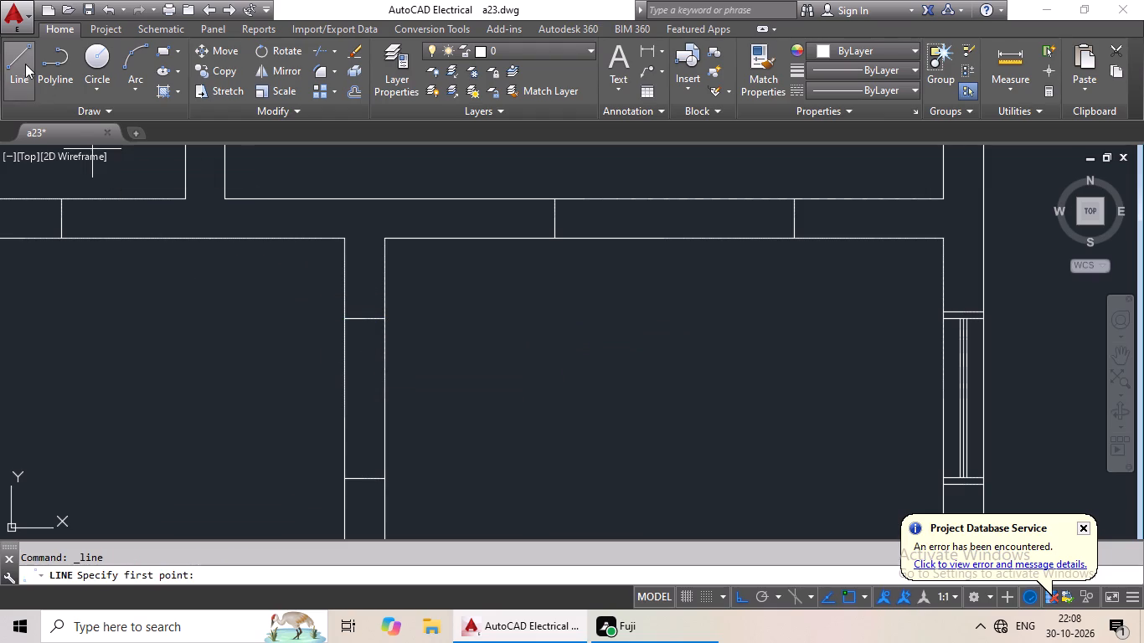
scroll(328, 201, "down", 1)
middle_click_drag(555, 318, 240, 324)
scroll(329, 325, "down", 1)
middle_click_drag(550, 320, 450, 349)
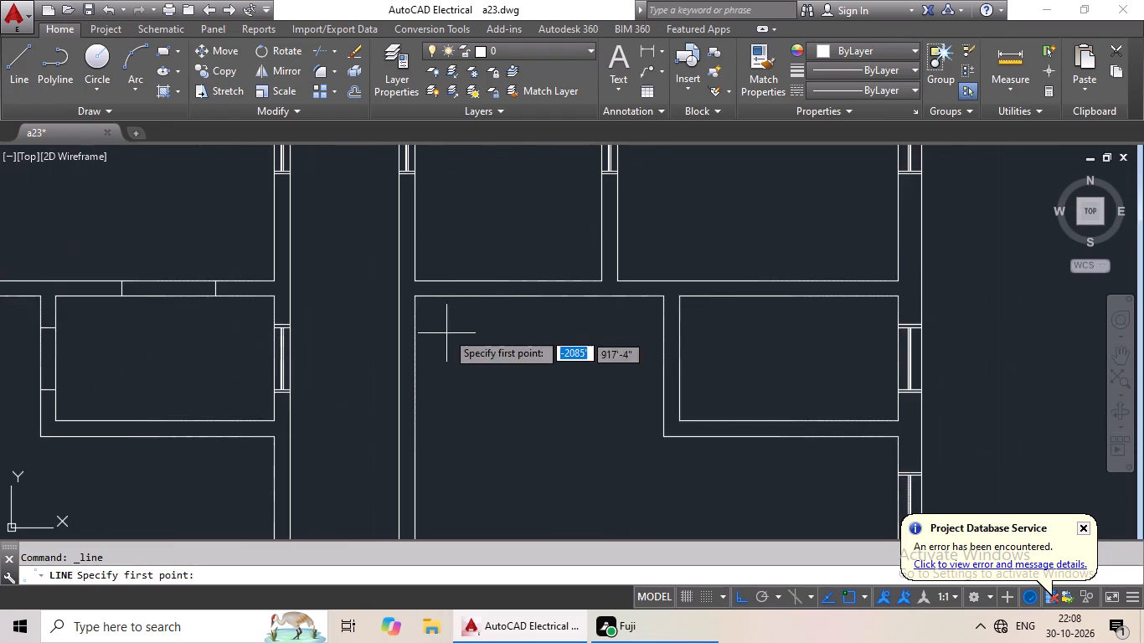
scroll(441, 289, "up", 2)
left_click(477, 264)
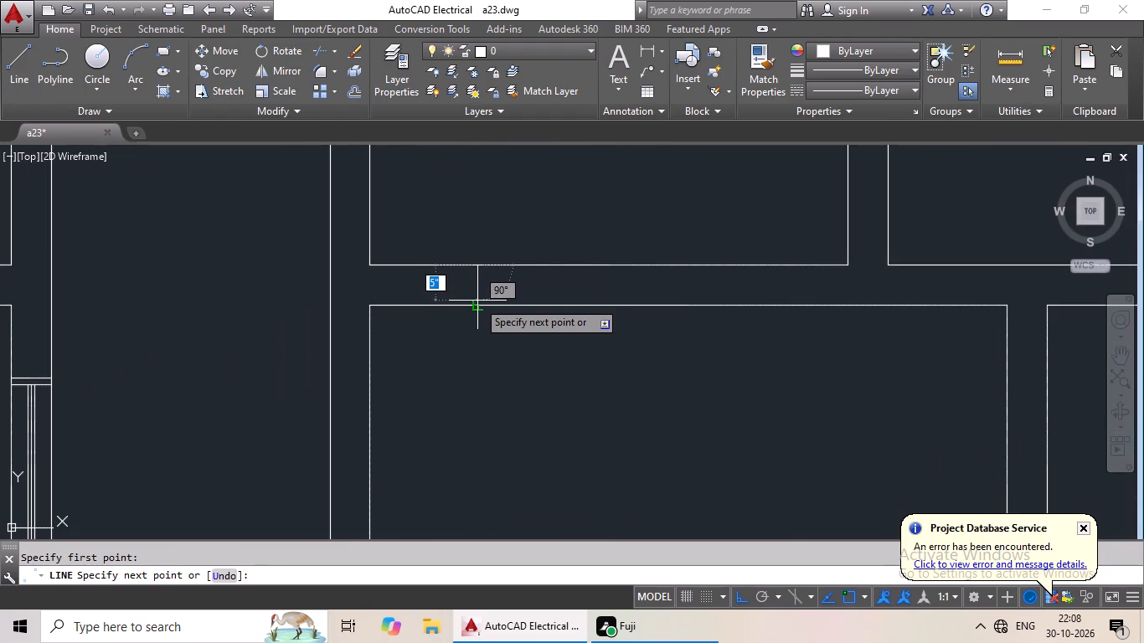
left_click_drag(477, 303, 497, 304)
key("Escape")
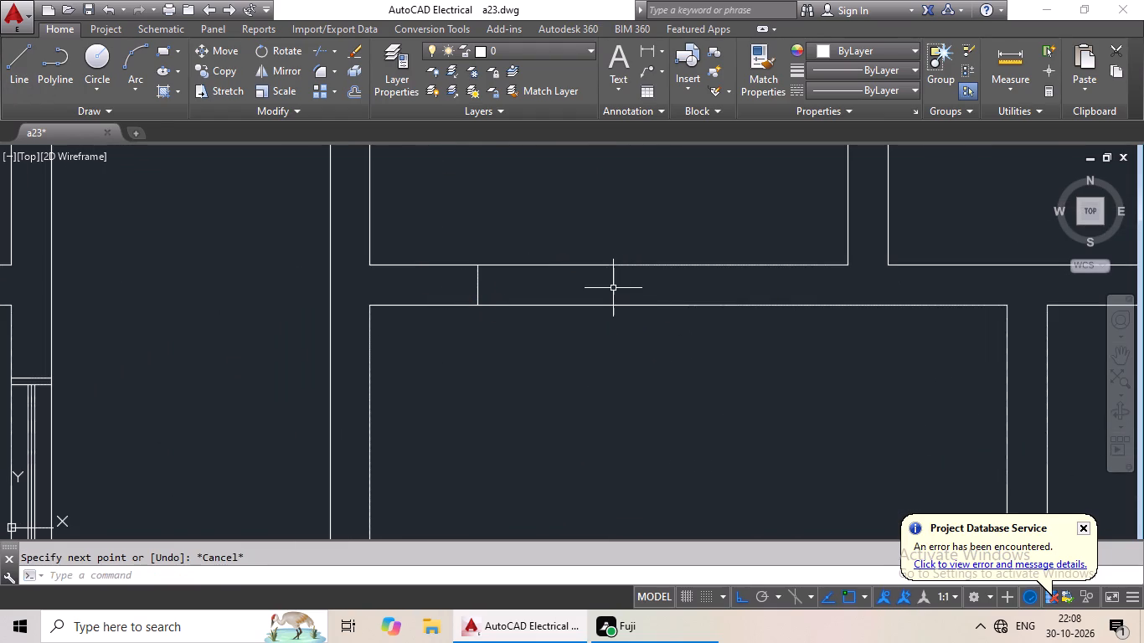
Offset the short line in the east block's cross wall between the seventh and eighth room rows 3' to the east.
key("o")
key("Return")
type("3'")
key("Return")
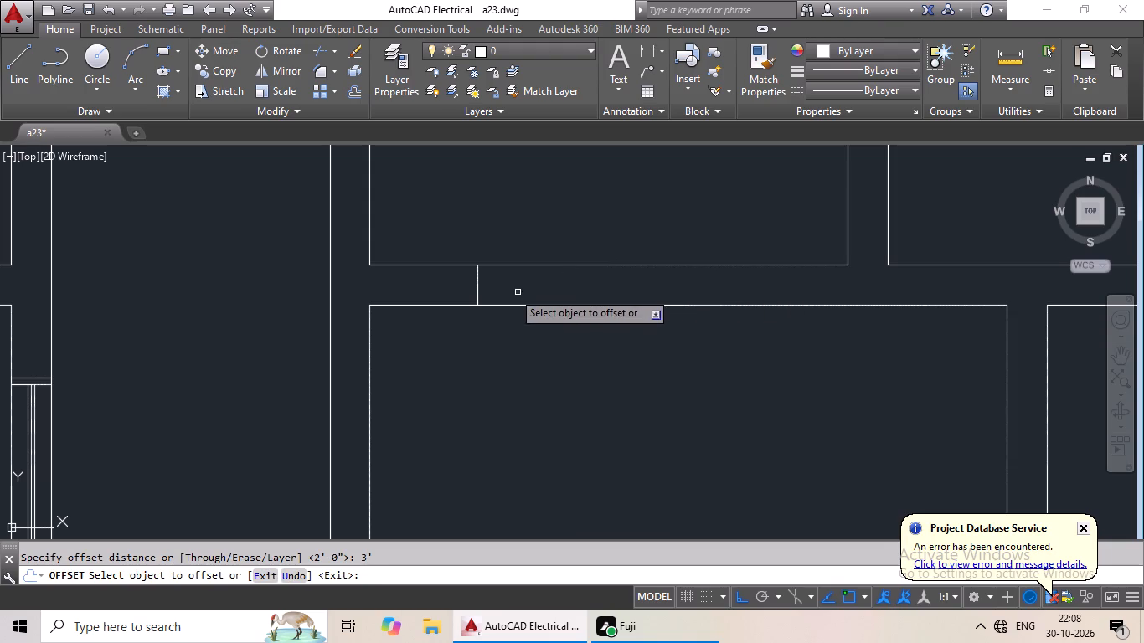
left_click_drag(479, 282, 525, 291)
left_click(749, 293)
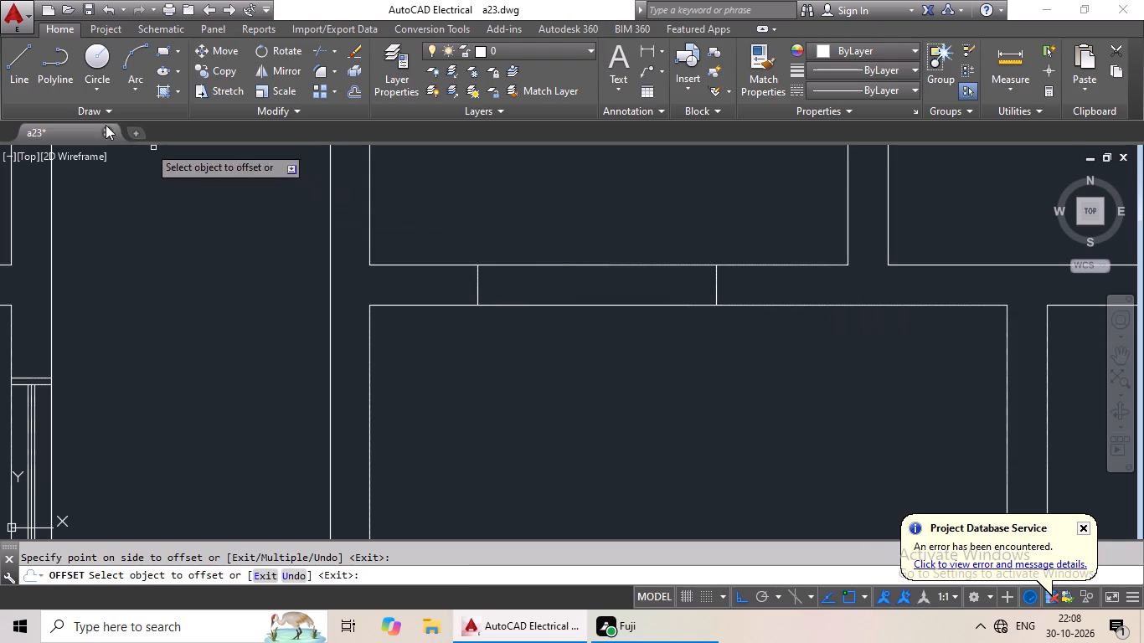
Draw a short line across the east block's cross wall between the seventh and eighth room rows, near the east outer wall.
left_click_drag(12, 83, 23, 88)
middle_click_drag(784, 306, 409, 343)
middle_click_drag(508, 362, 314, 361)
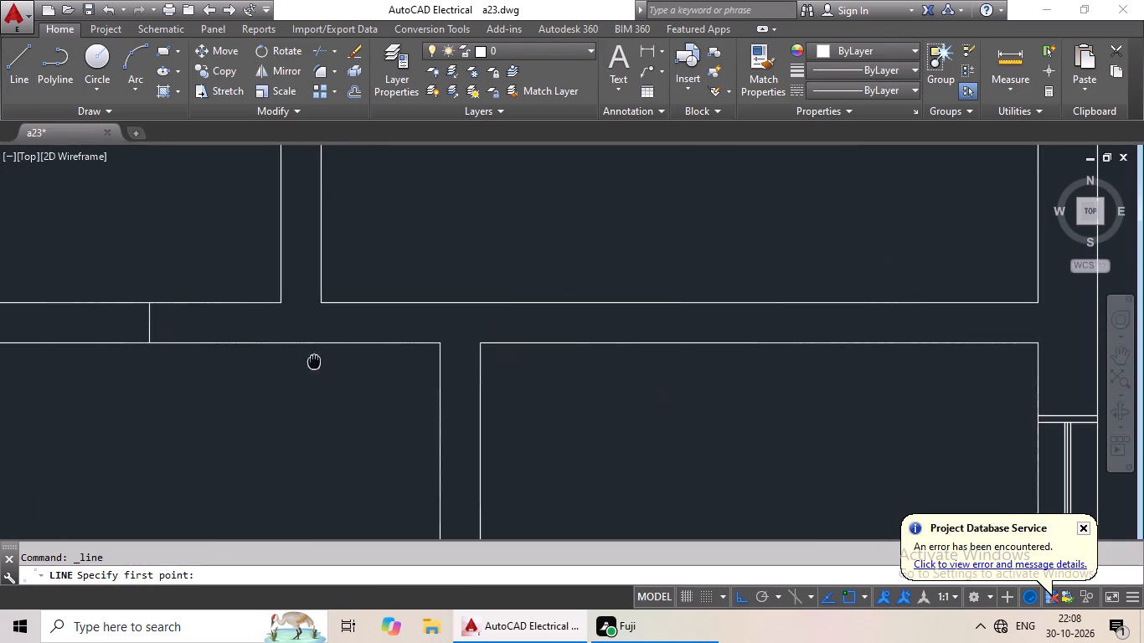
scroll(348, 348, "down", 1)
scroll(559, 383, "down", 1)
middle_click_drag(586, 388, 439, 388)
scroll(390, 361, "up", 2)
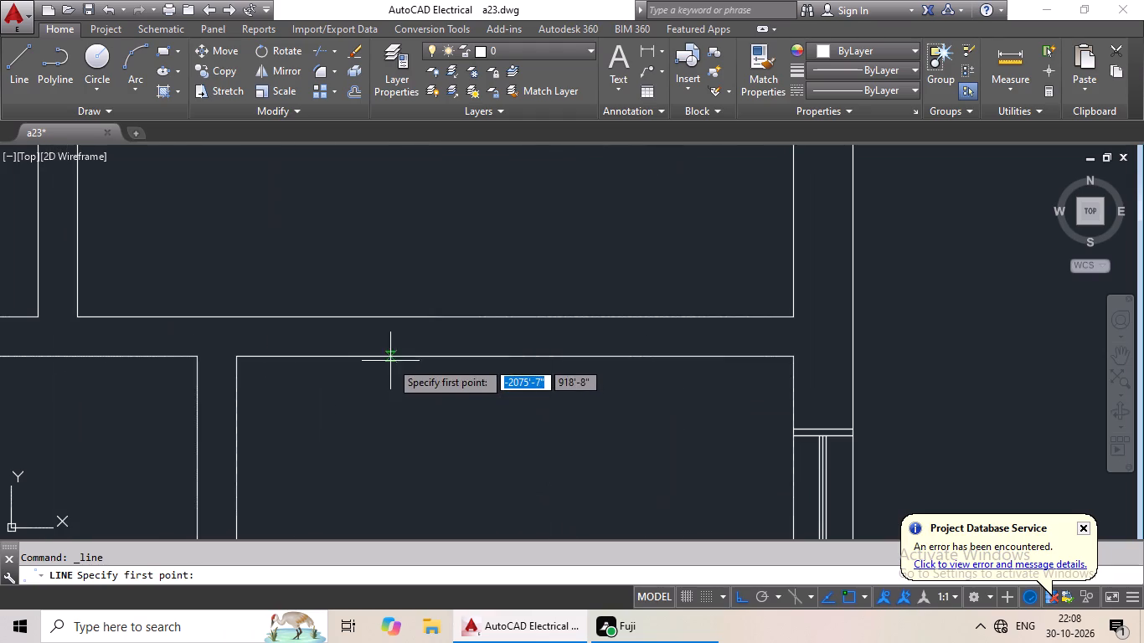
left_click(645, 317)
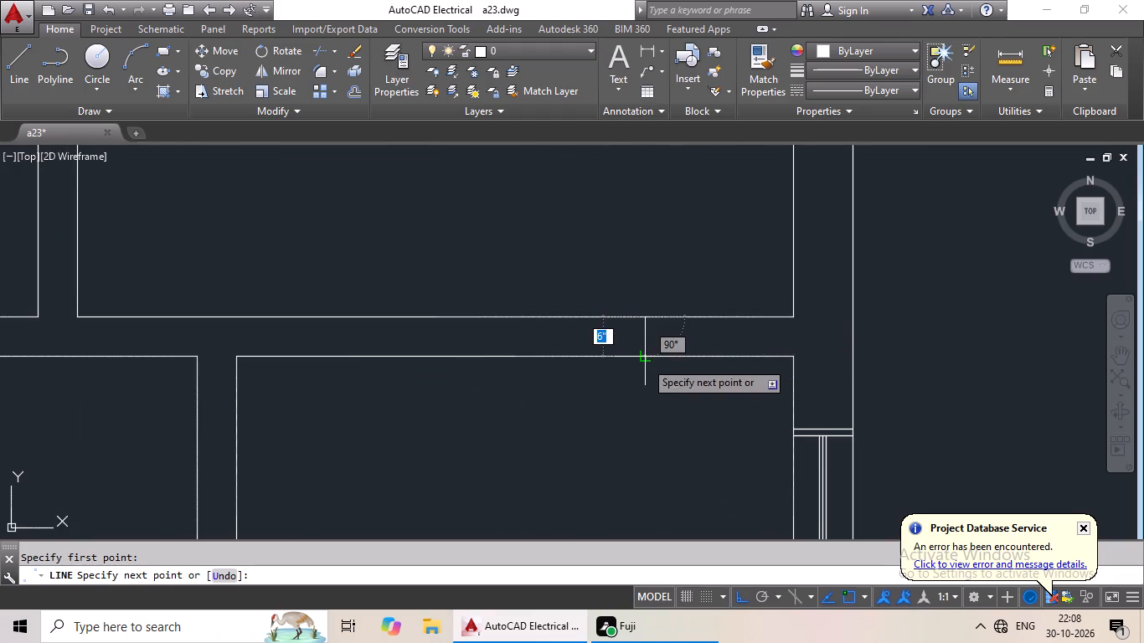
left_click(646, 358)
key("Escape")
Offset the short line near the east outer wall 3' to the west within the seventh-to-eighth-row cross wall.
key("o")
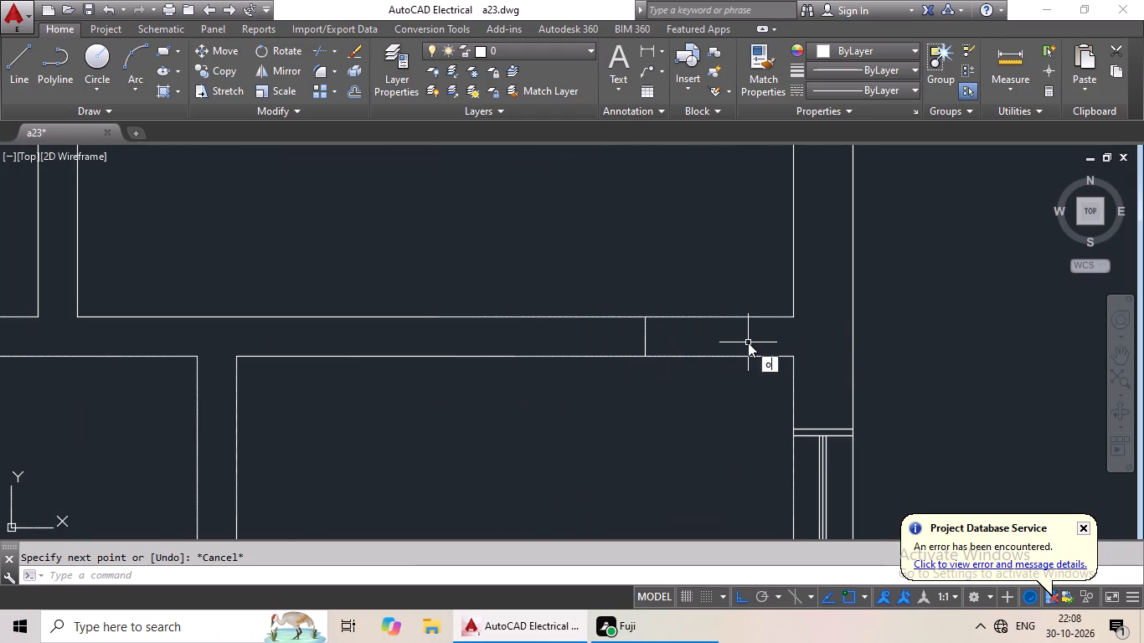
key("Return")
key("Return")
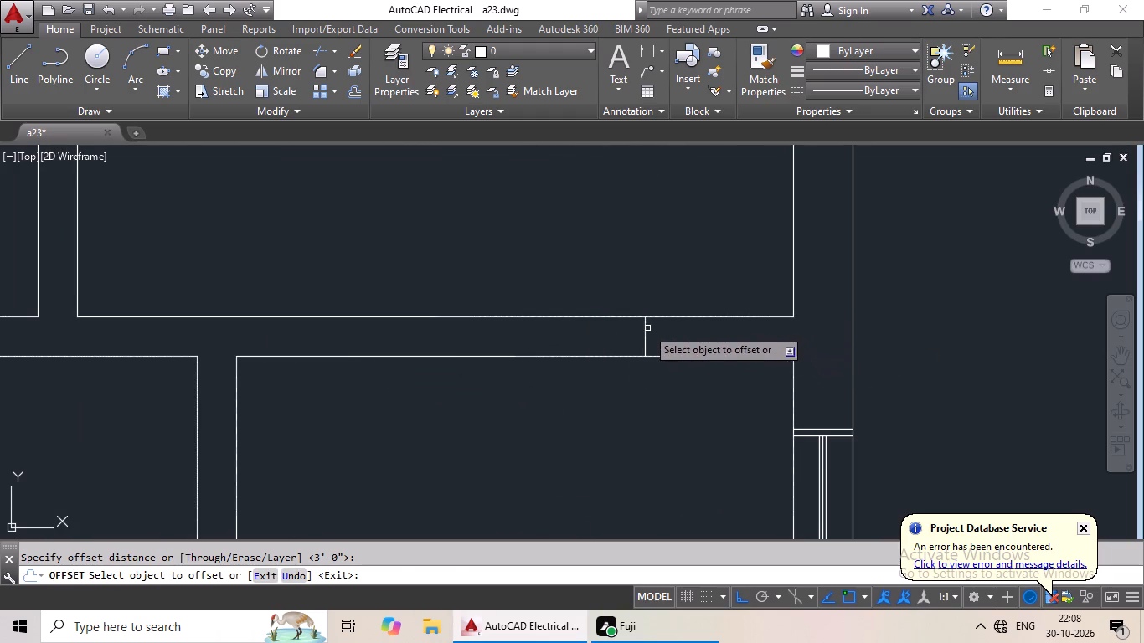
left_click_drag(647, 328, 557, 347)
left_click(416, 365)
Draw a short line across the west wall of the east block's eighth-row small room, near its north end.
left_click(8, 64)
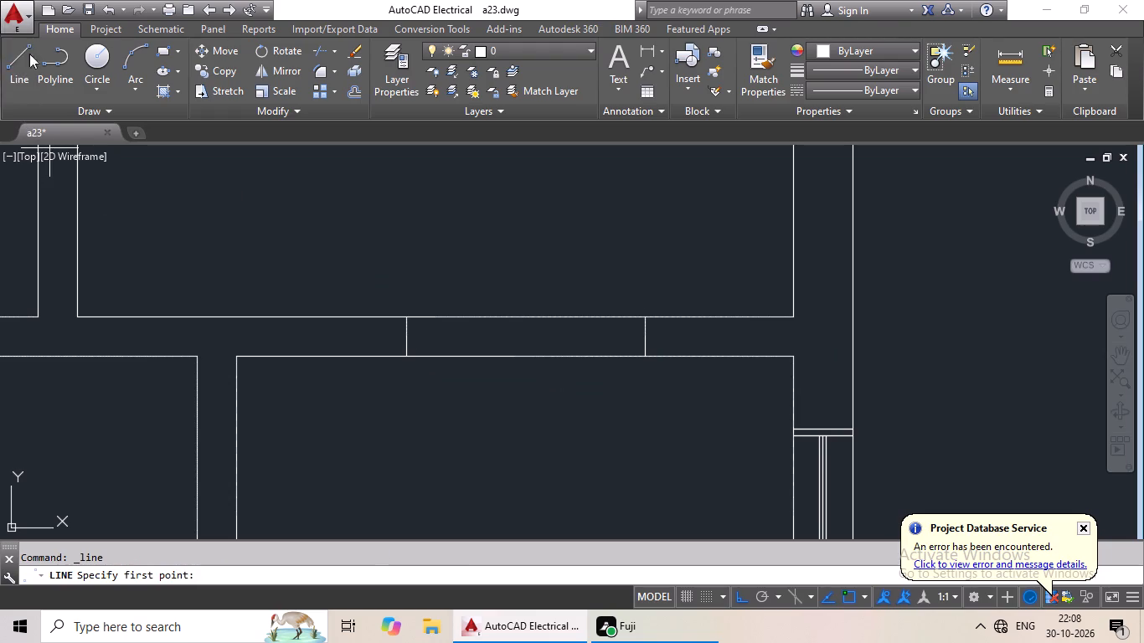
middle_click_drag(269, 402, 373, 224)
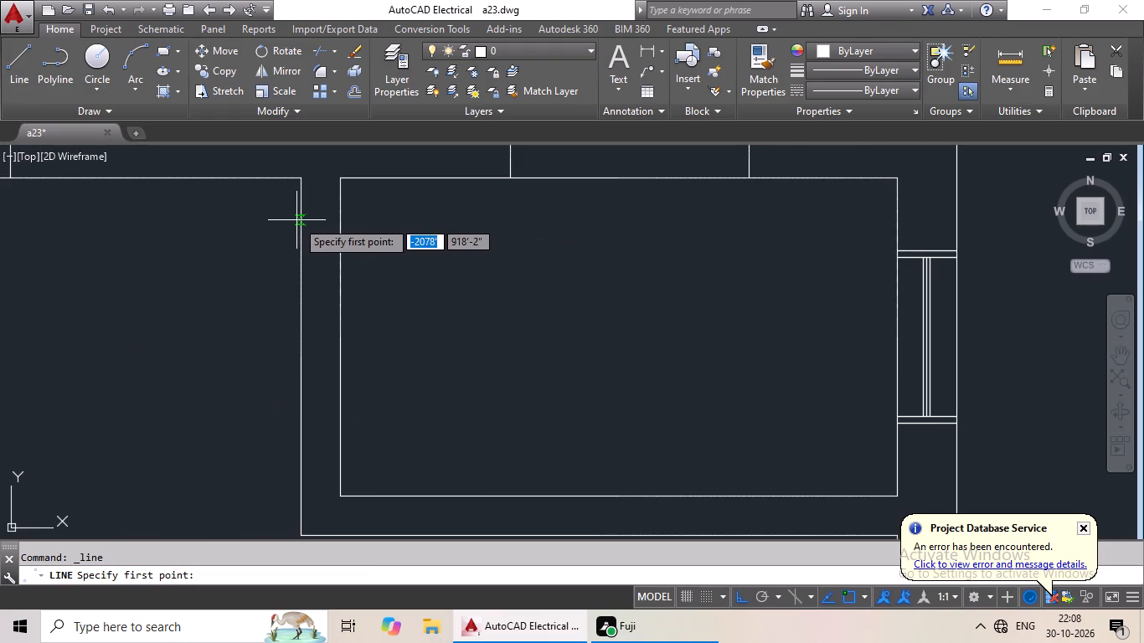
left_click_drag(301, 249, 343, 252)
left_click_drag(337, 248, 354, 244)
key("Escape")
key("Escape")
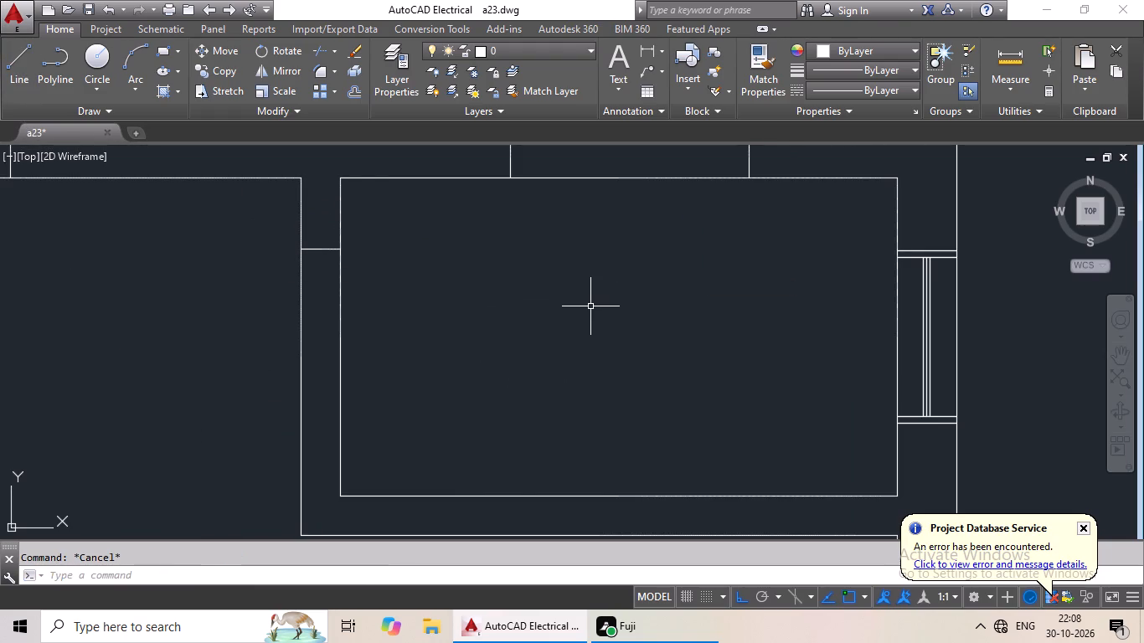
Offset the short line across the west wall of the east block's eighth-row small room 2' to the south.
key("o")
key("Return")
type("2'")
key("Return")
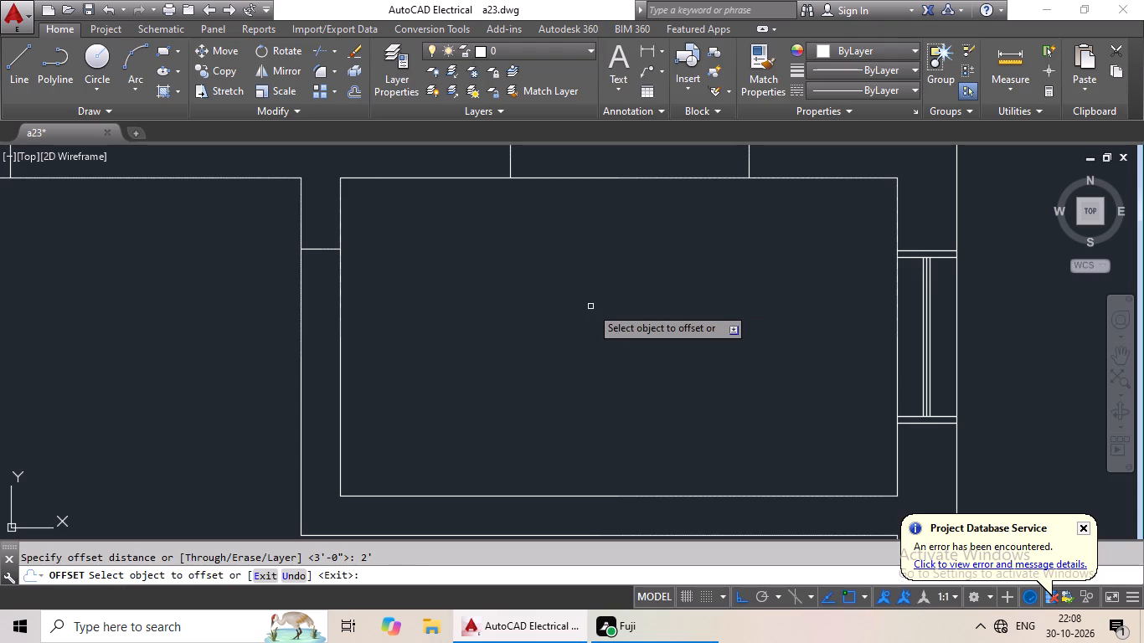
left_click_drag(312, 248, 312, 255)
left_click(312, 280)
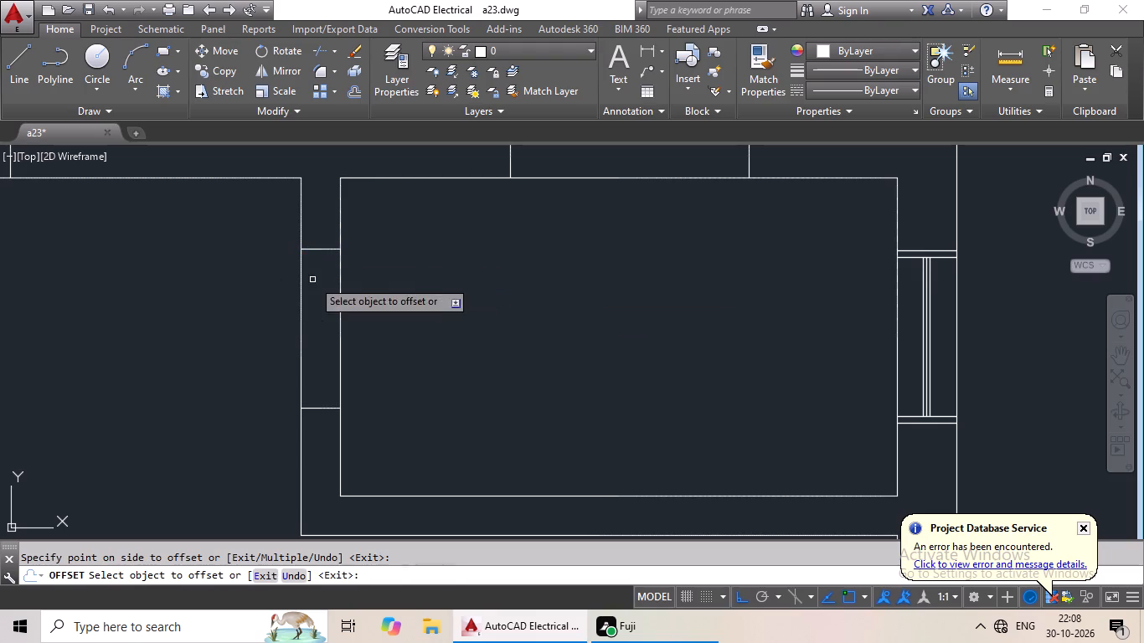
Draw a short line across the west block's corridor-side wall in the eighth-row large room, just south of the small room.
left_click(20, 75)
scroll(430, 251, "down", 3)
middle_click_drag(446, 260, 550, 224)
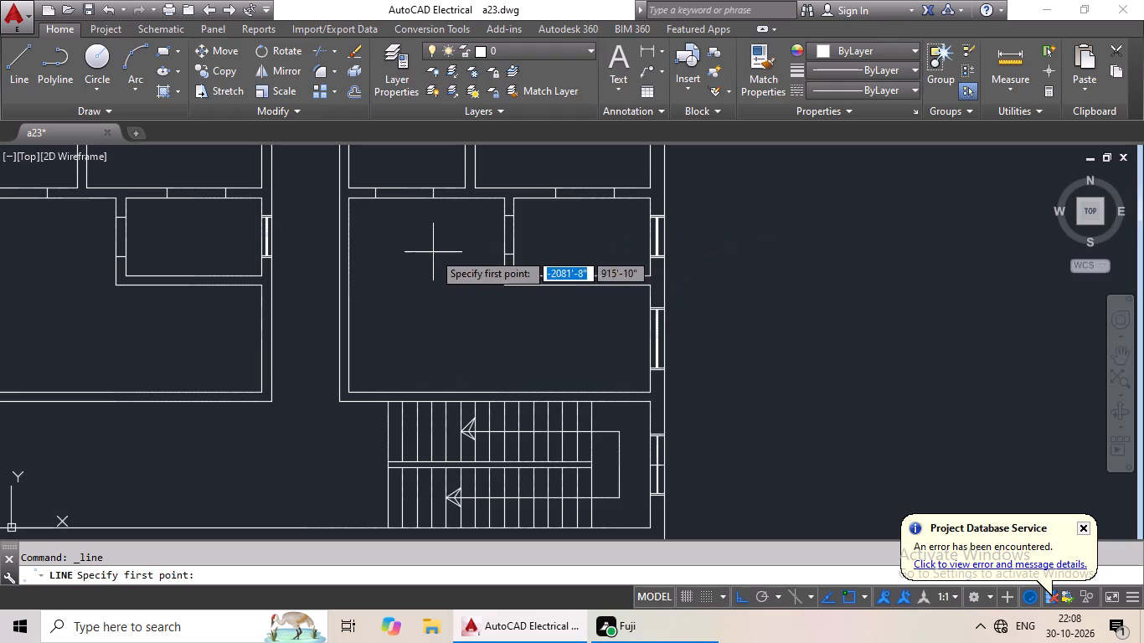
middle_click_drag(433, 252, 472, 162)
scroll(441, 211, "down", 2)
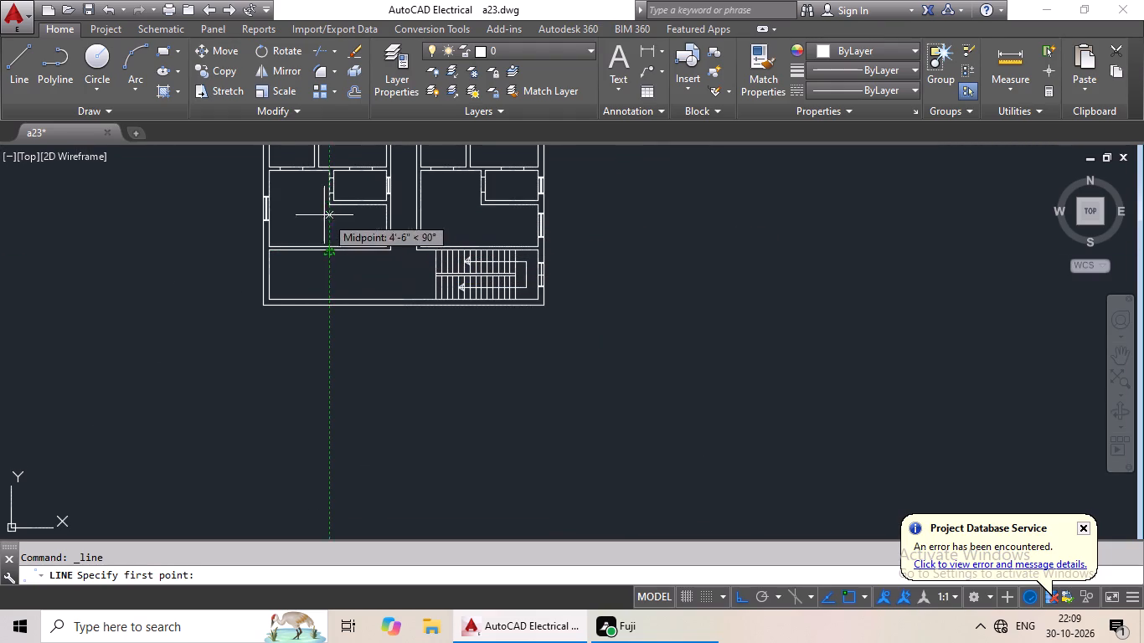
left_click(17, 71)
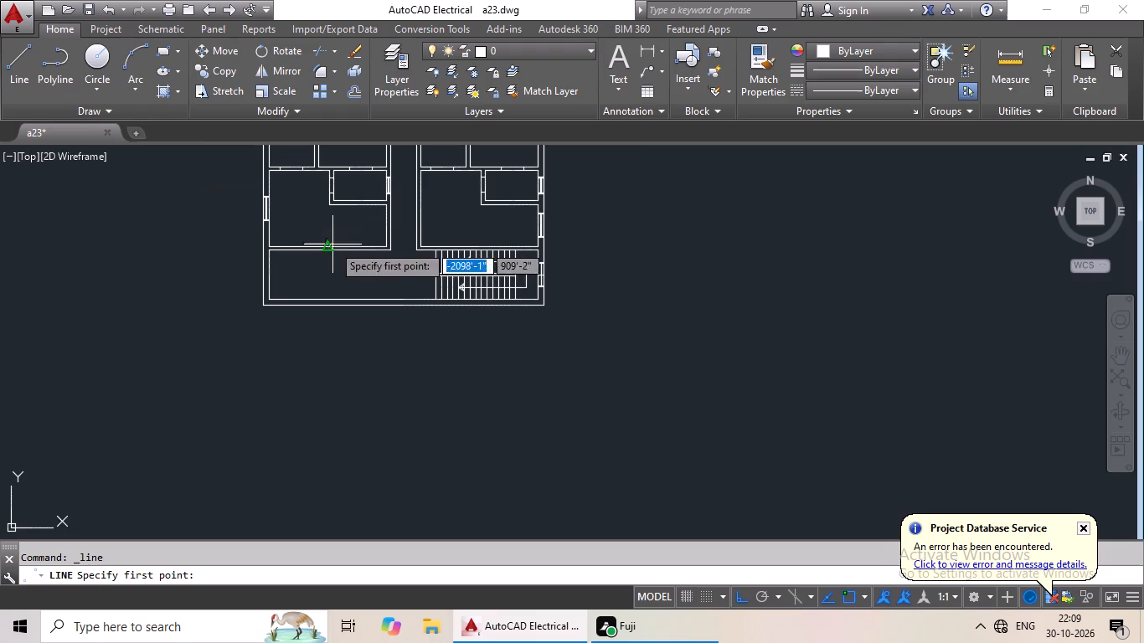
scroll(376, 238, "up", 4)
middle_click_drag(376, 228, 342, 269)
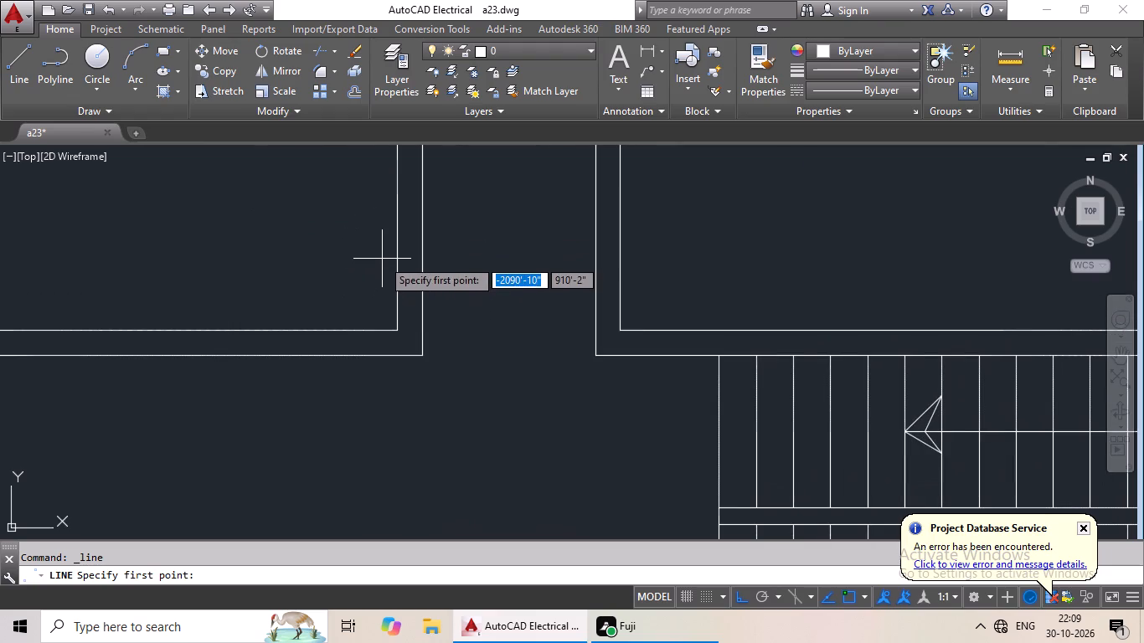
scroll(382, 259, "down", 2)
middle_click_drag(383, 244, 372, 288)
scroll(382, 237, "up", 2)
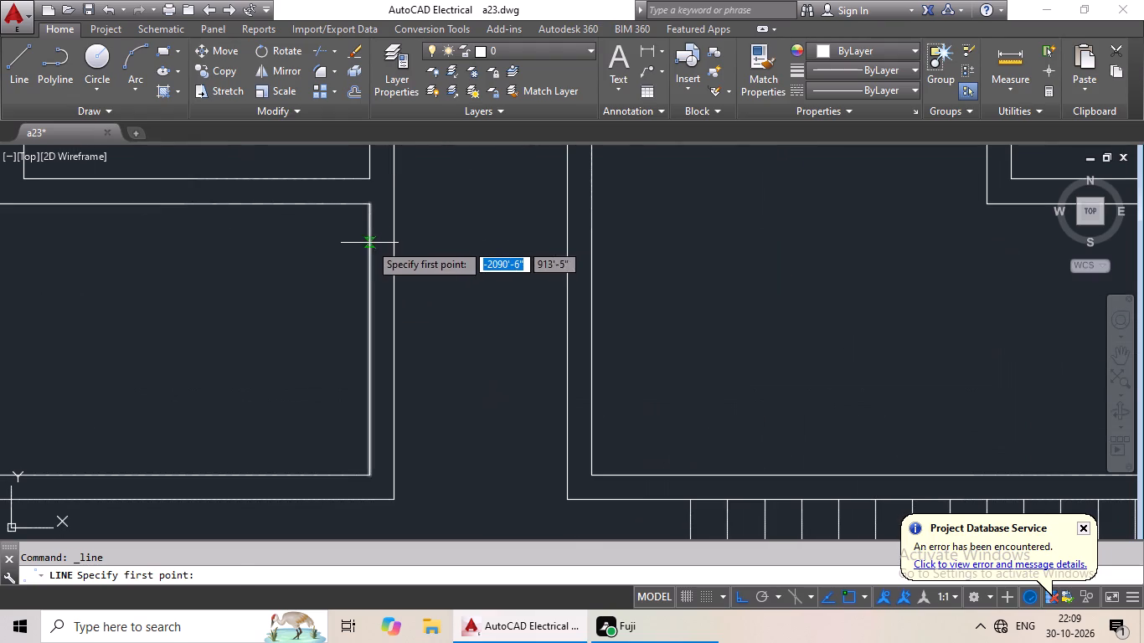
left_click(369, 243)
left_click(396, 245)
key("Escape")
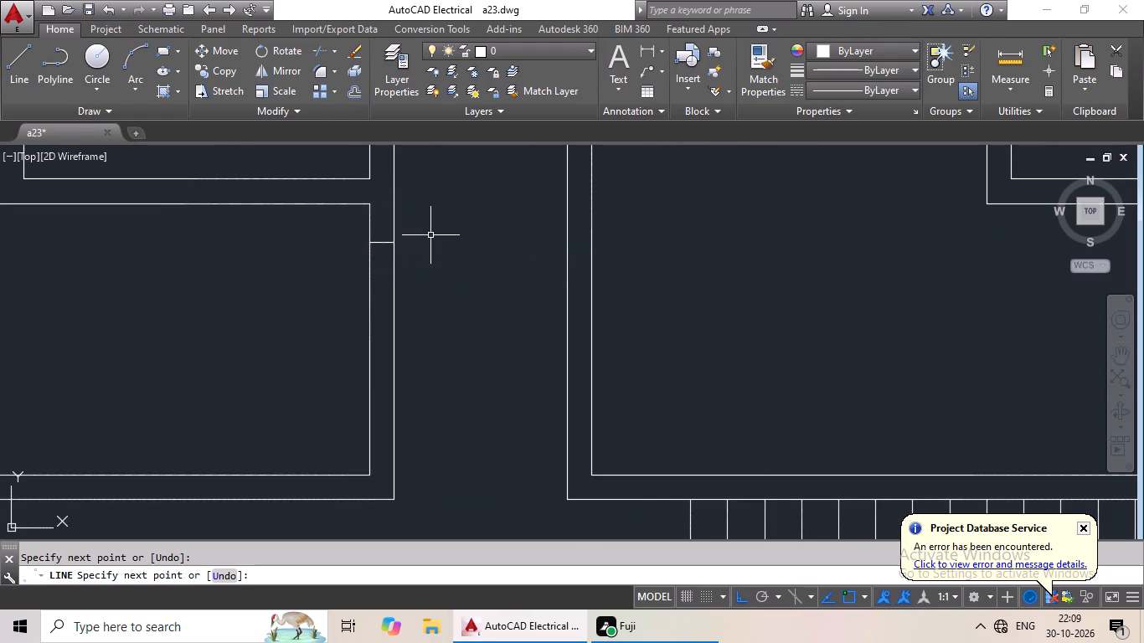
key("Escape")
Draw a matching short line across the east block's corridor-side wall, level with the one in the west block.
left_click(23, 64)
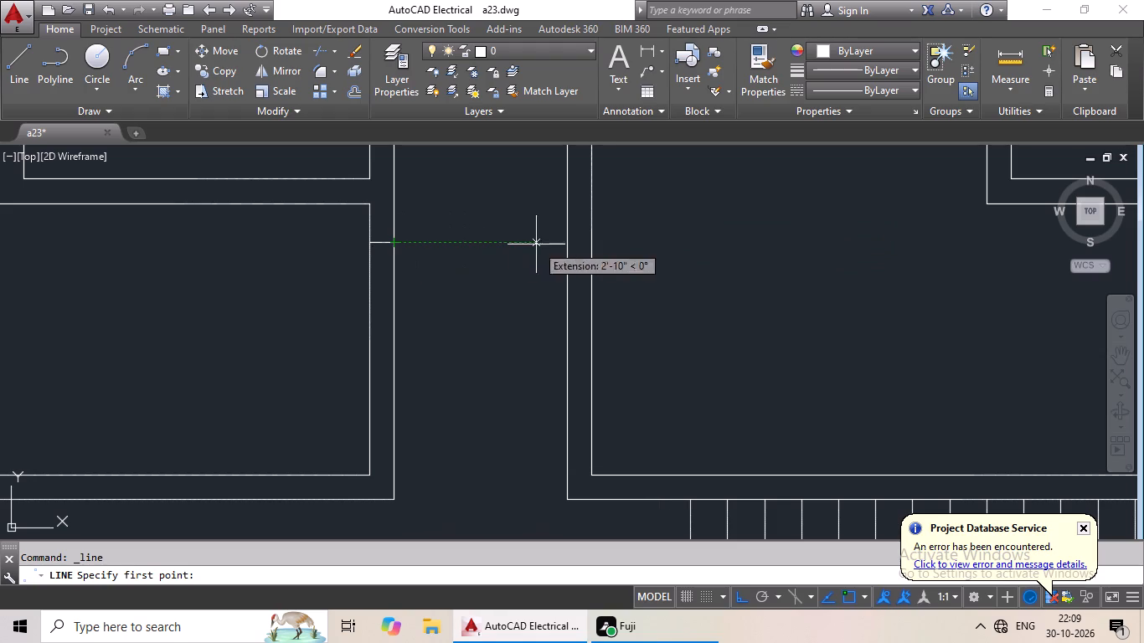
left_click(568, 243)
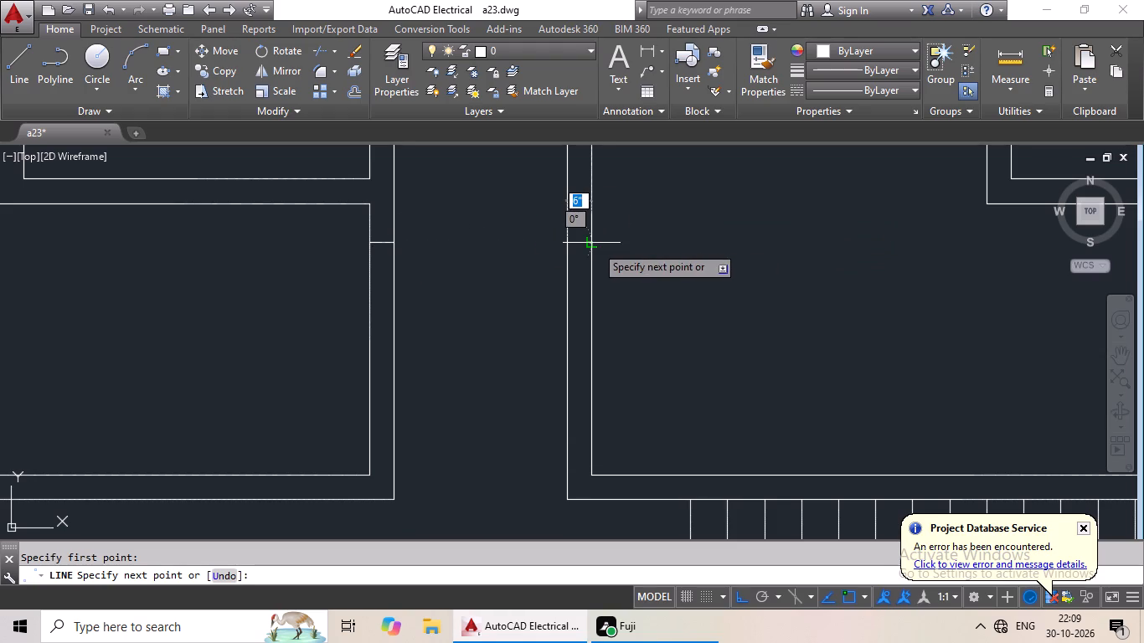
left_click(595, 245)
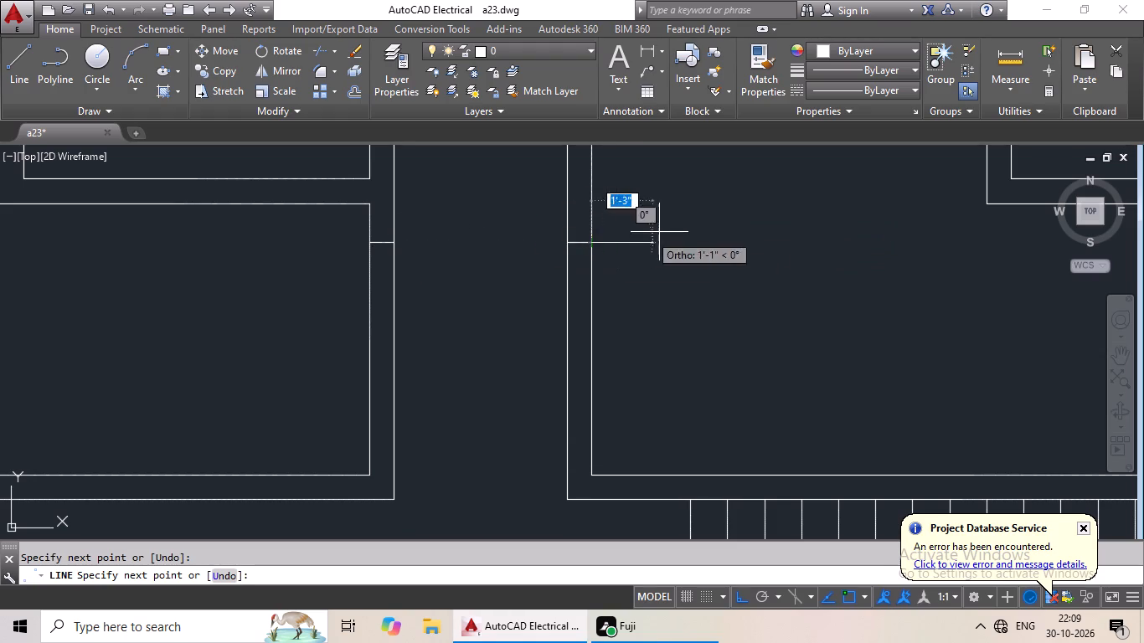
scroll(730, 232, "down", 3)
key("Escape")
key("Escape")
Offset the short lines in the east and west blocks' corridor-side walls of the eighth-row rooms 4' to the south.
middle_click_drag(773, 260, 671, 266)
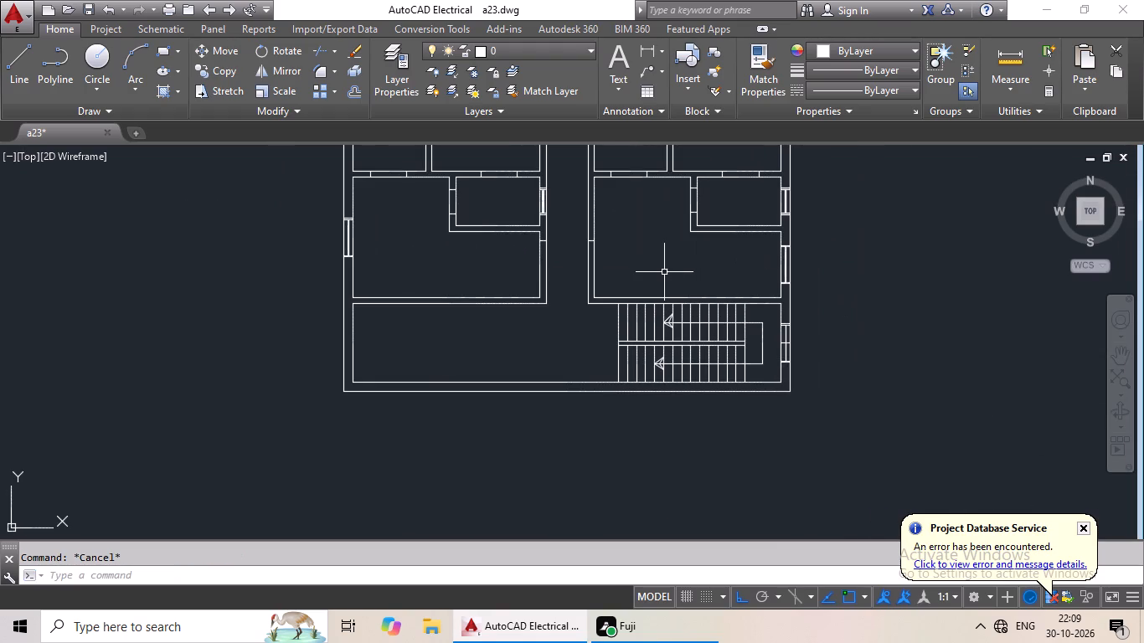
key("o")
key("Return")
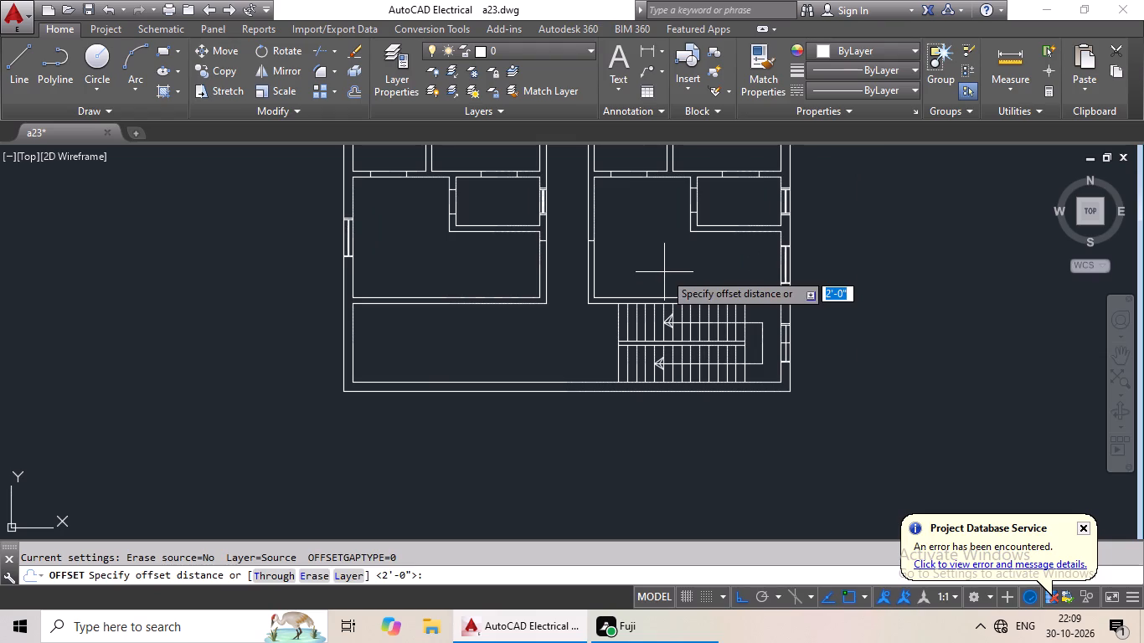
type("4'")
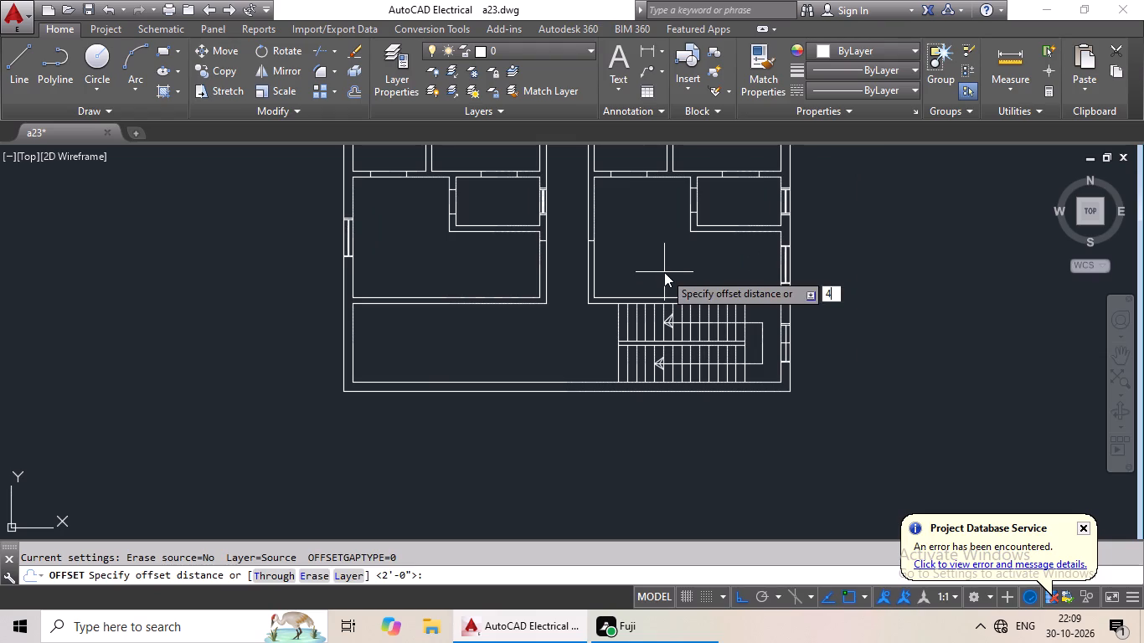
key("Return")
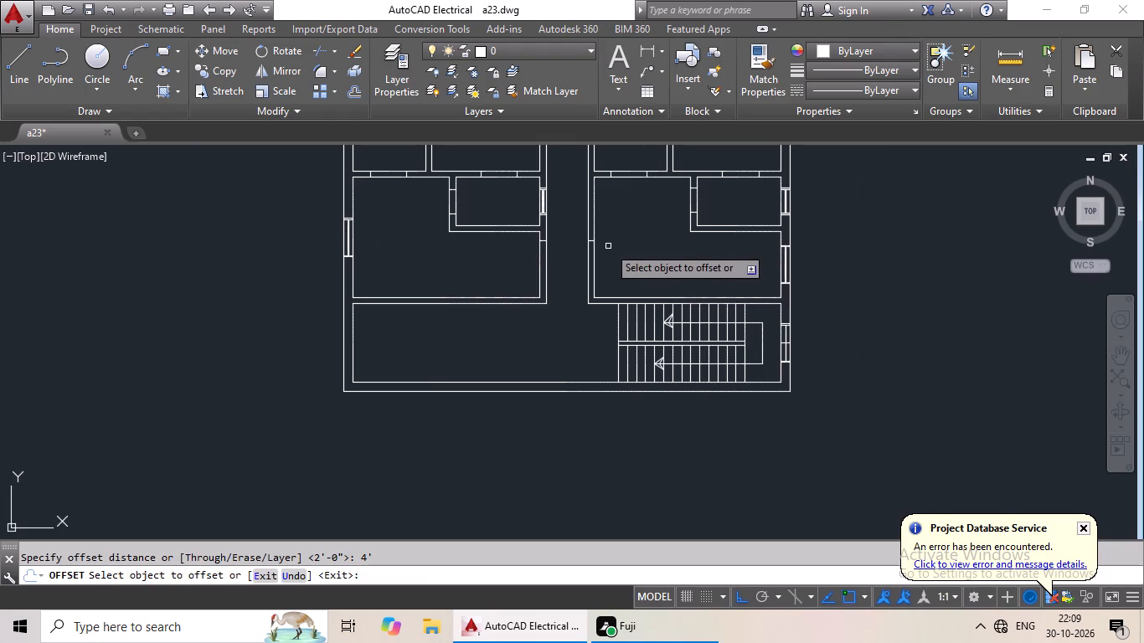
scroll(608, 246, "up", 2)
left_click(566, 234)
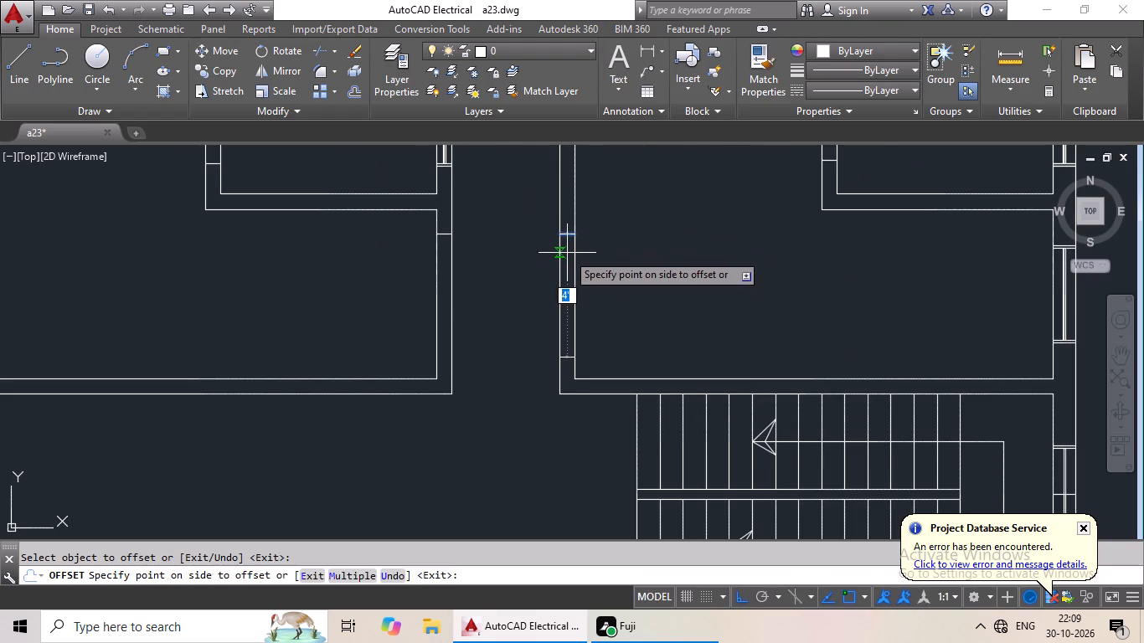
left_click(567, 253)
left_click_drag(448, 233, 443, 265)
left_click(443, 267)
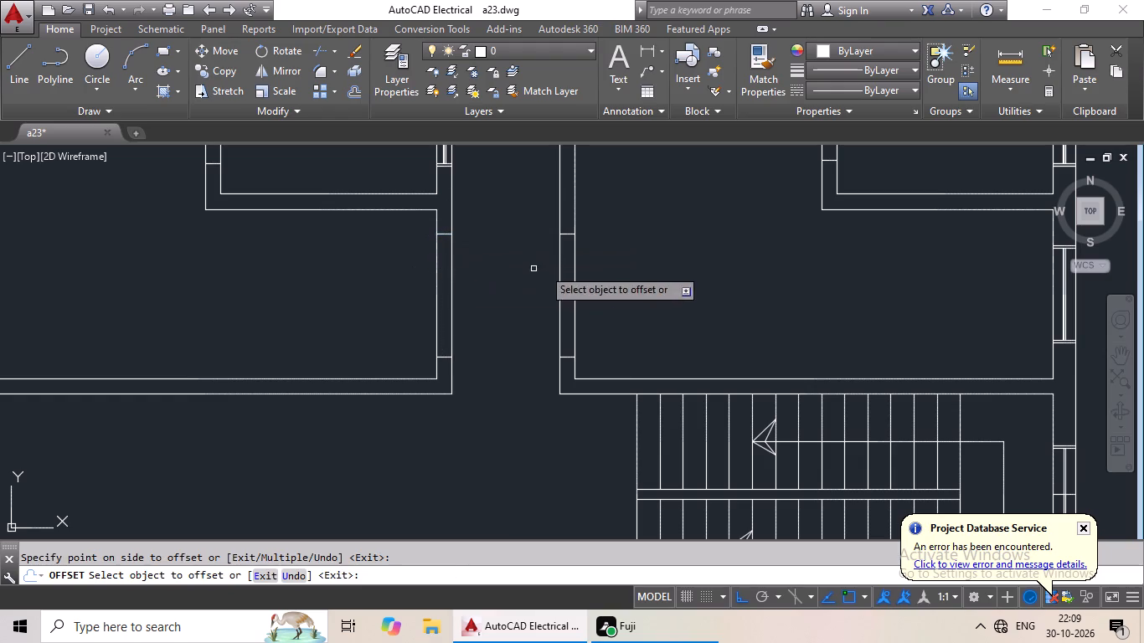
scroll(595, 264, "down", 3)
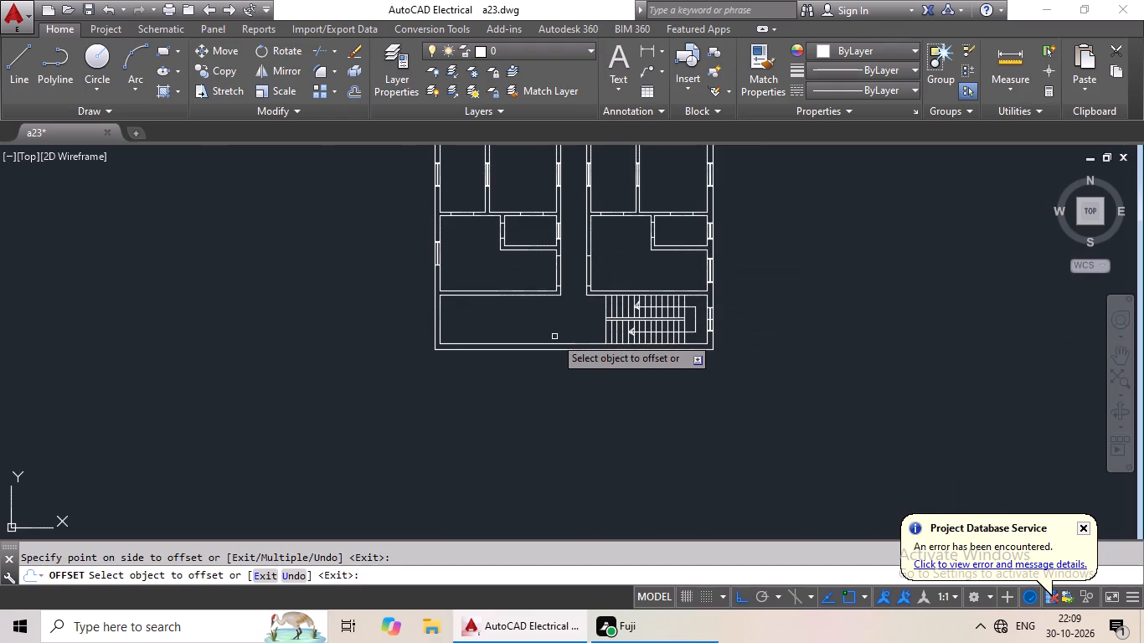
key("Escape")
key("Escape")
key("Escape")
key("Escape")
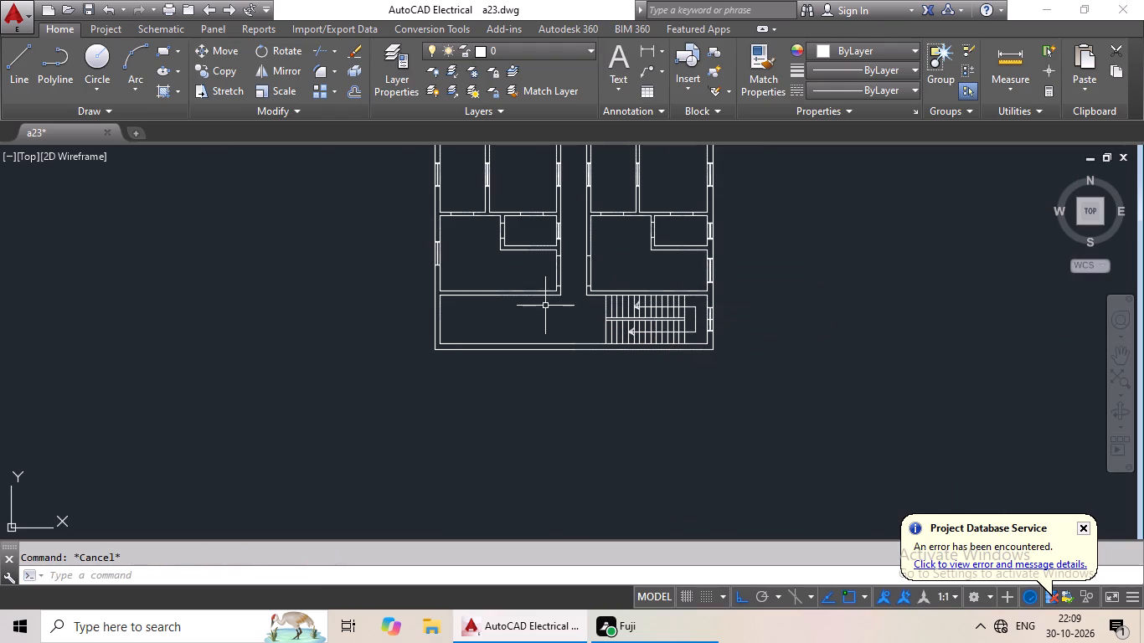
key("Escape")
Trim the wall lines between the 4' opening marks in the east block's corridor-side wall, just north of the staircase.
scroll(554, 316, "up", 1)
key("Escape")
key("t")
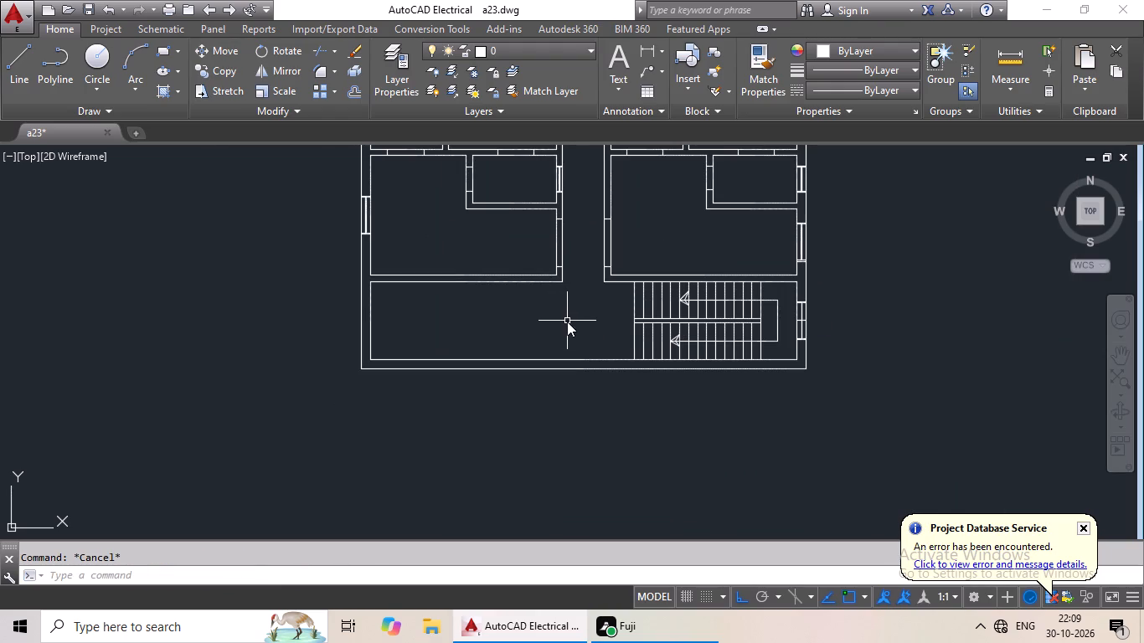
key("r")
key("space")
key("space")
scroll(624, 238, "up", 3)
left_click_drag(646, 224, 522, 275)
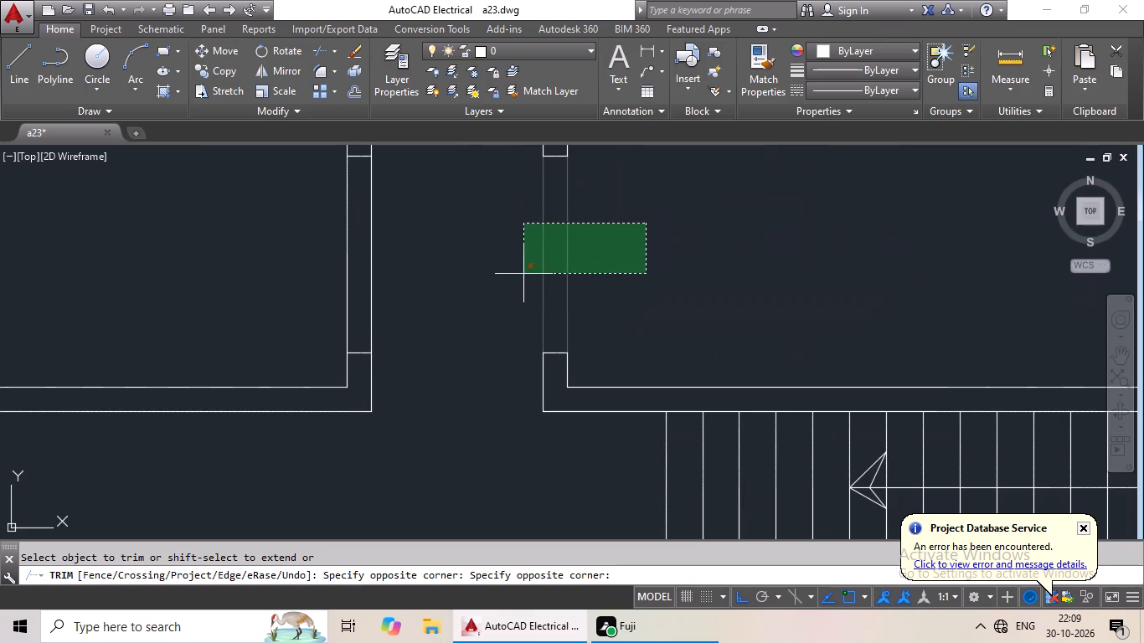